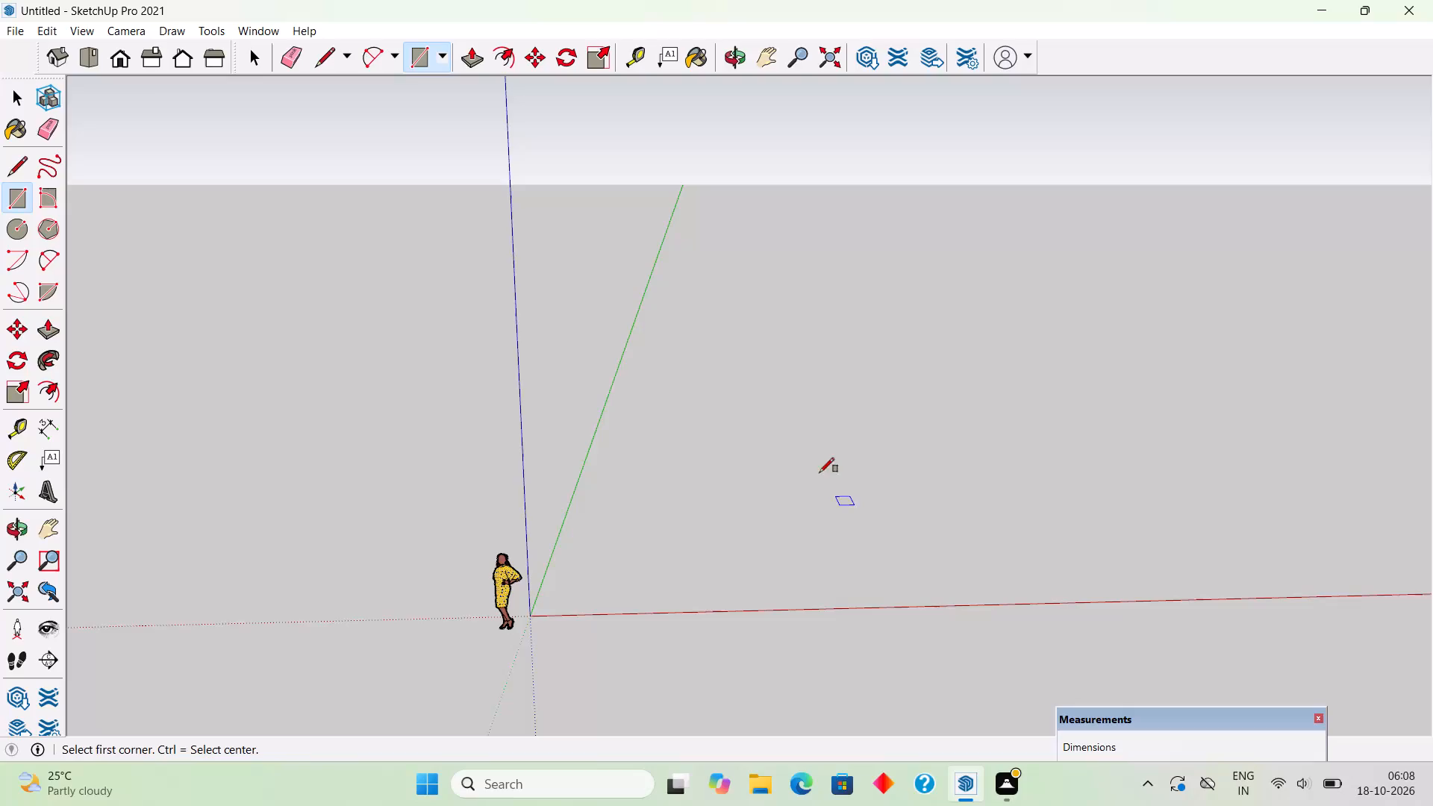
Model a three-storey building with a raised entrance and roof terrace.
Draw a rectangle about 42' by 82' on the ground plane beside the green axis.
left_click(671, 386)
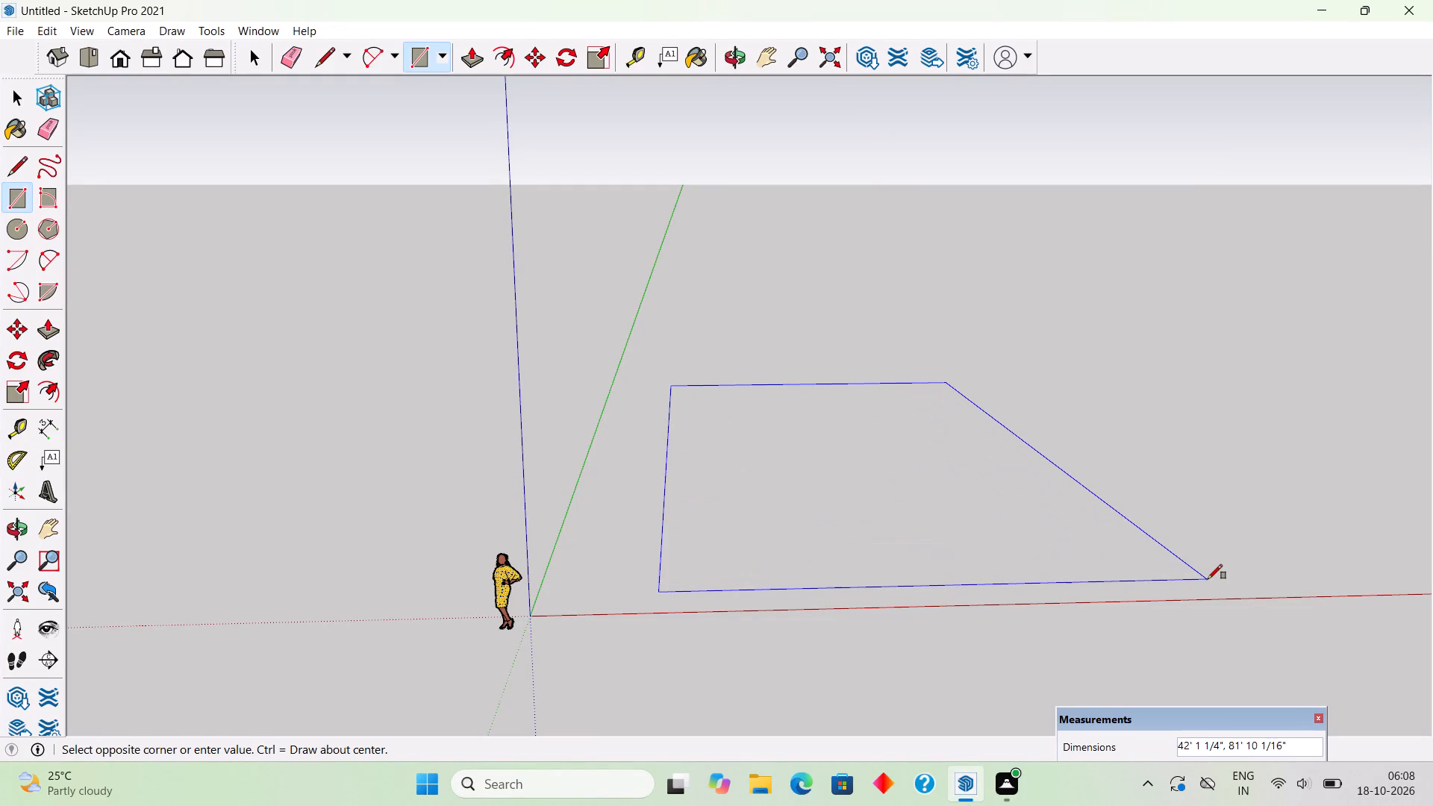
left_click(1208, 579)
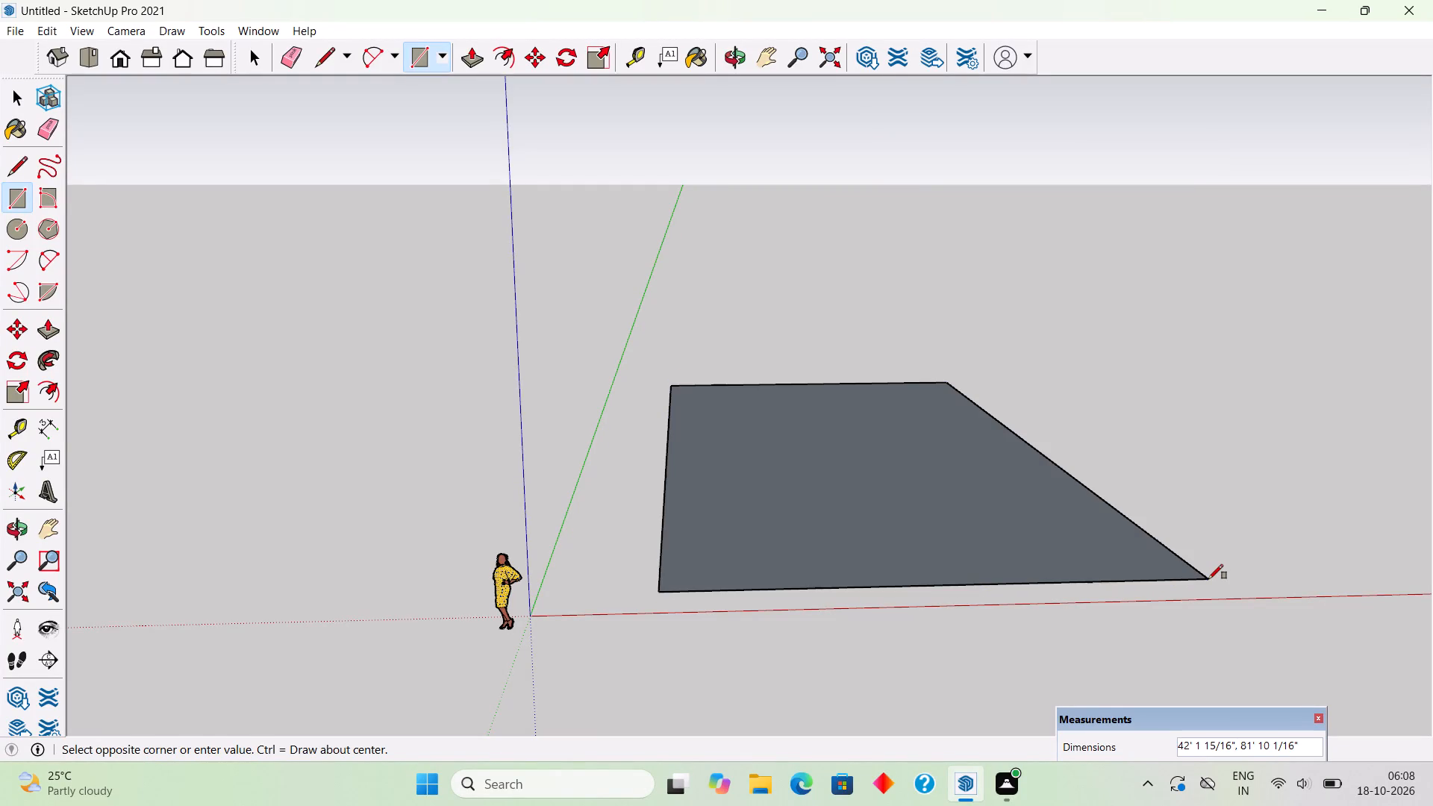
Extrude the ground rectangle upward by 6" into a thin slab.
key("p")
left_click(1164, 572)
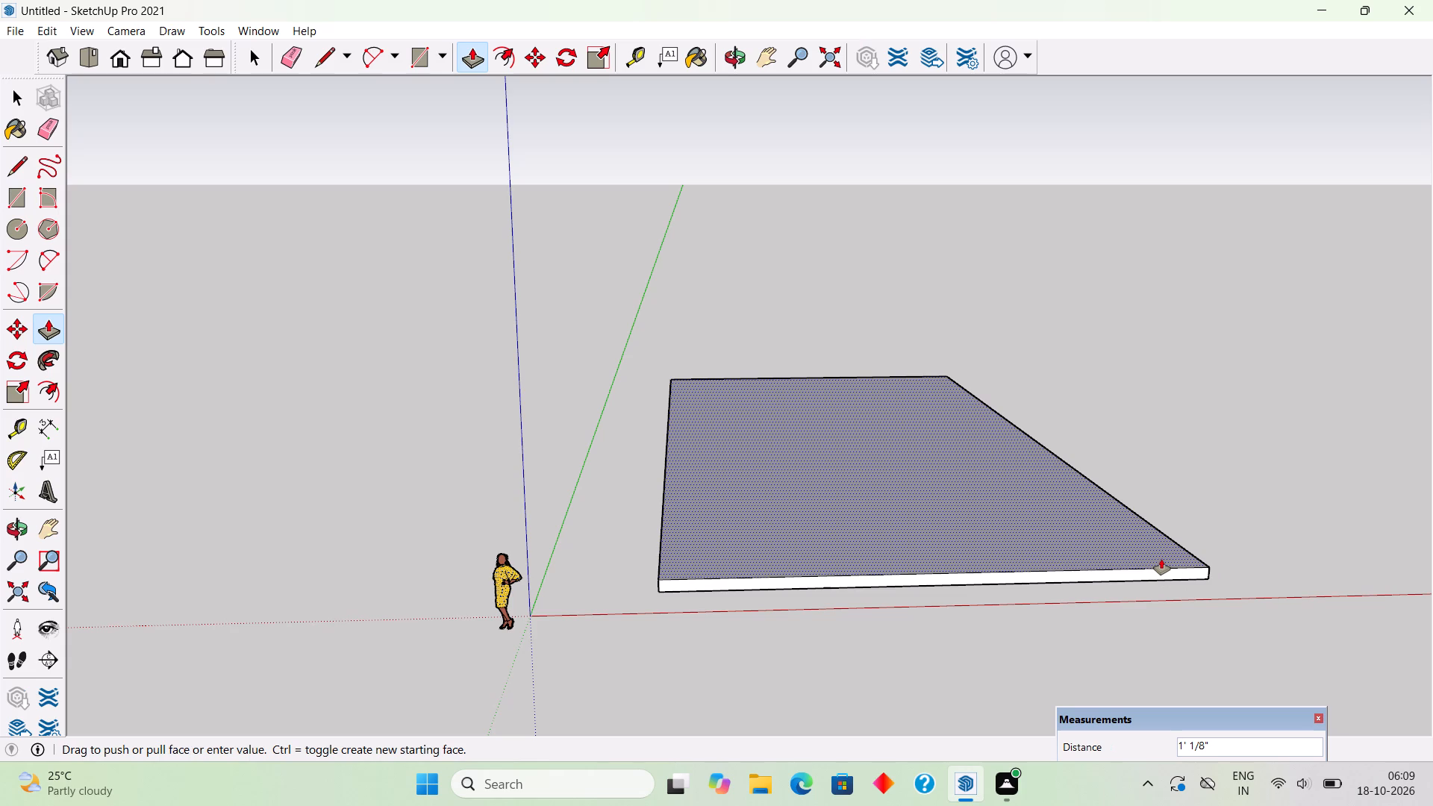
key("6")
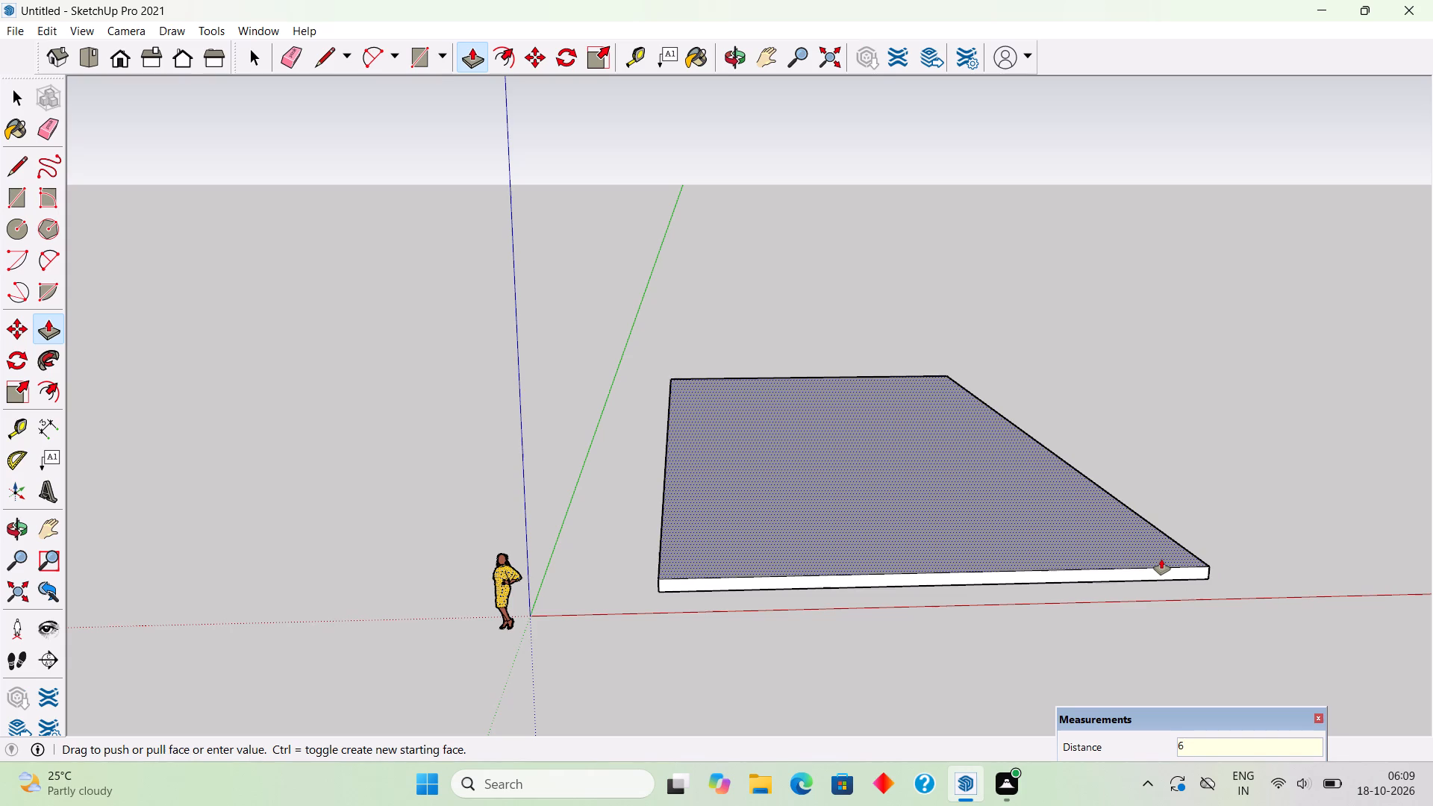
key("shift+quotedbl")
key("Return")
key("space")
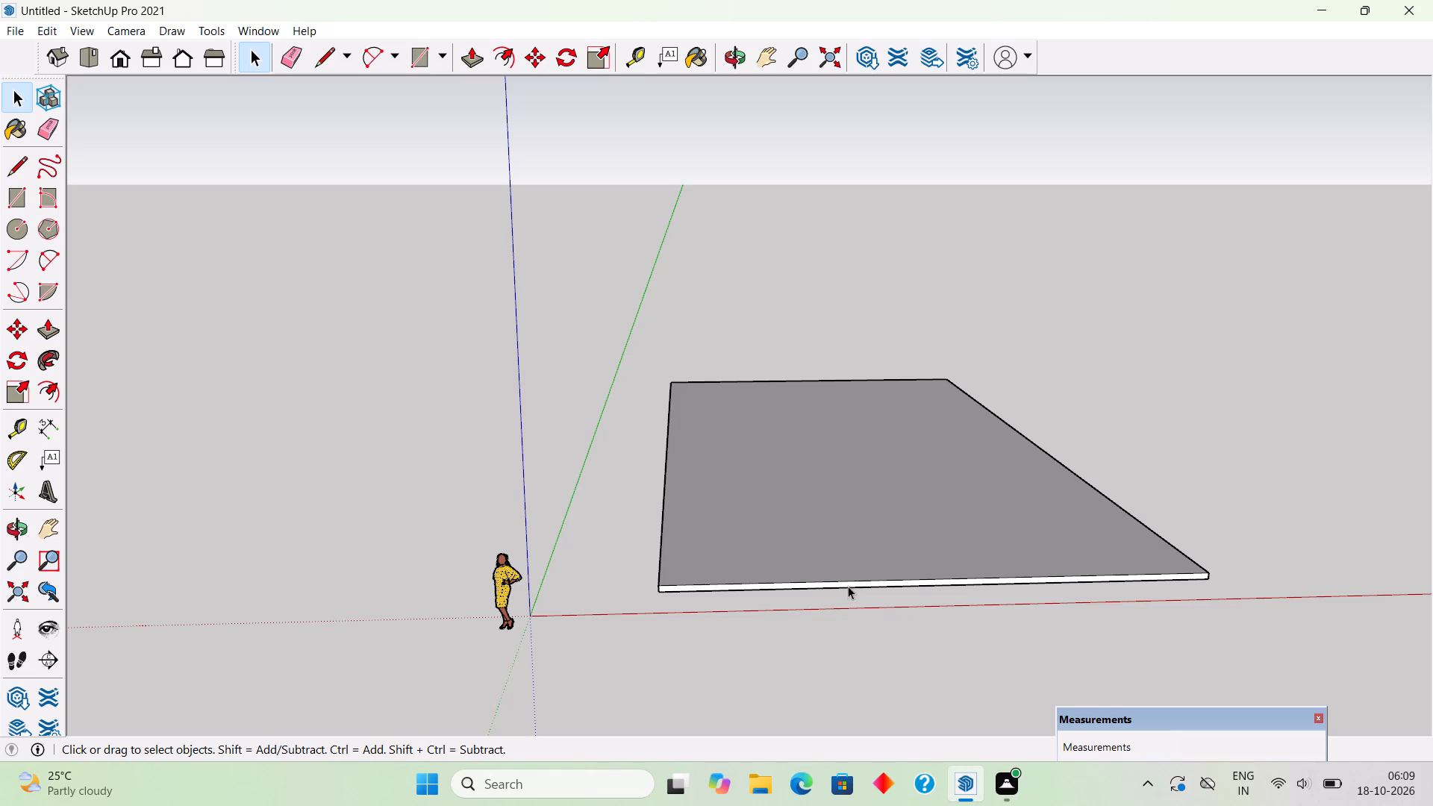
Make the whole 6" slab a group.
triple_click(851, 562)
right_click(851, 562)
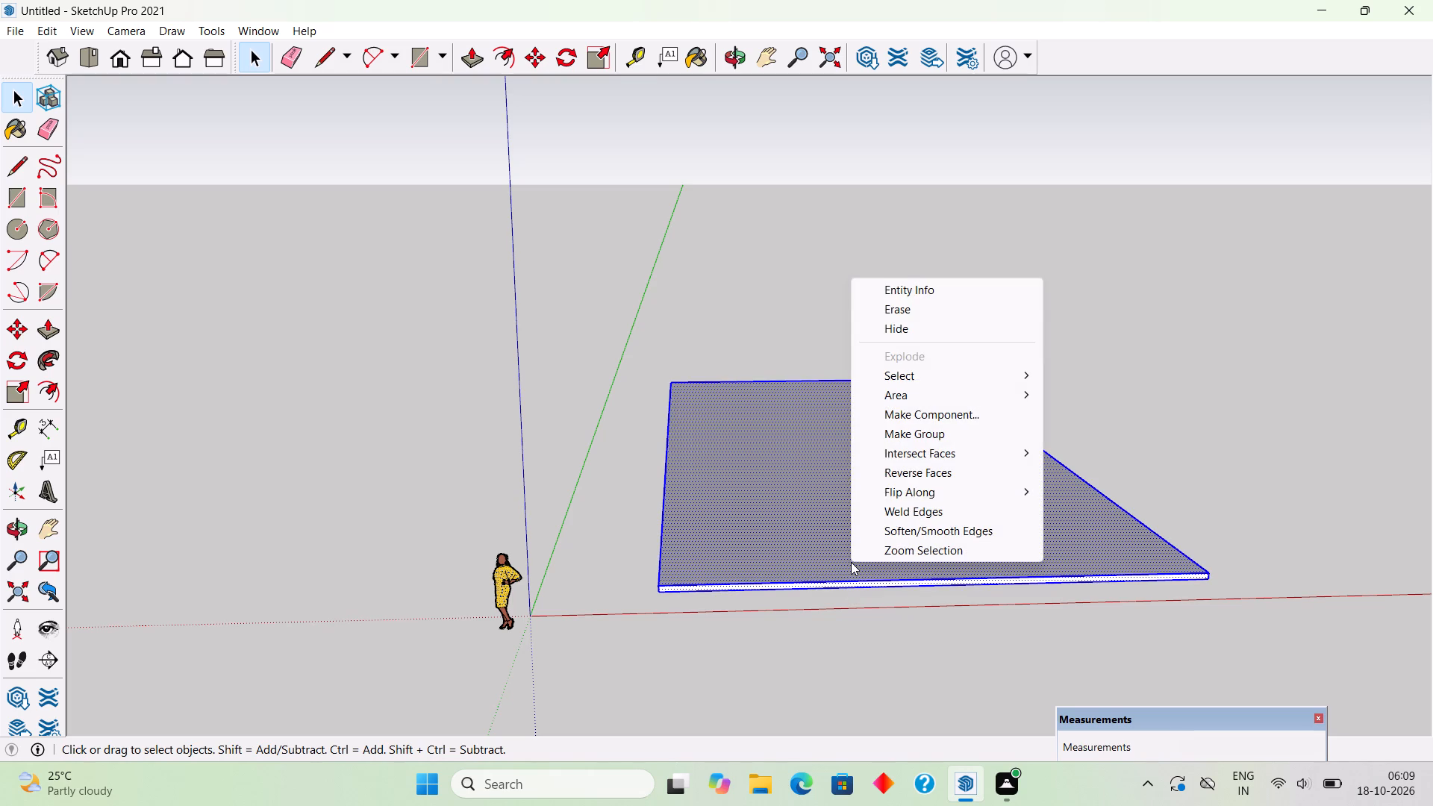
left_click(890, 434)
left_click(1082, 375)
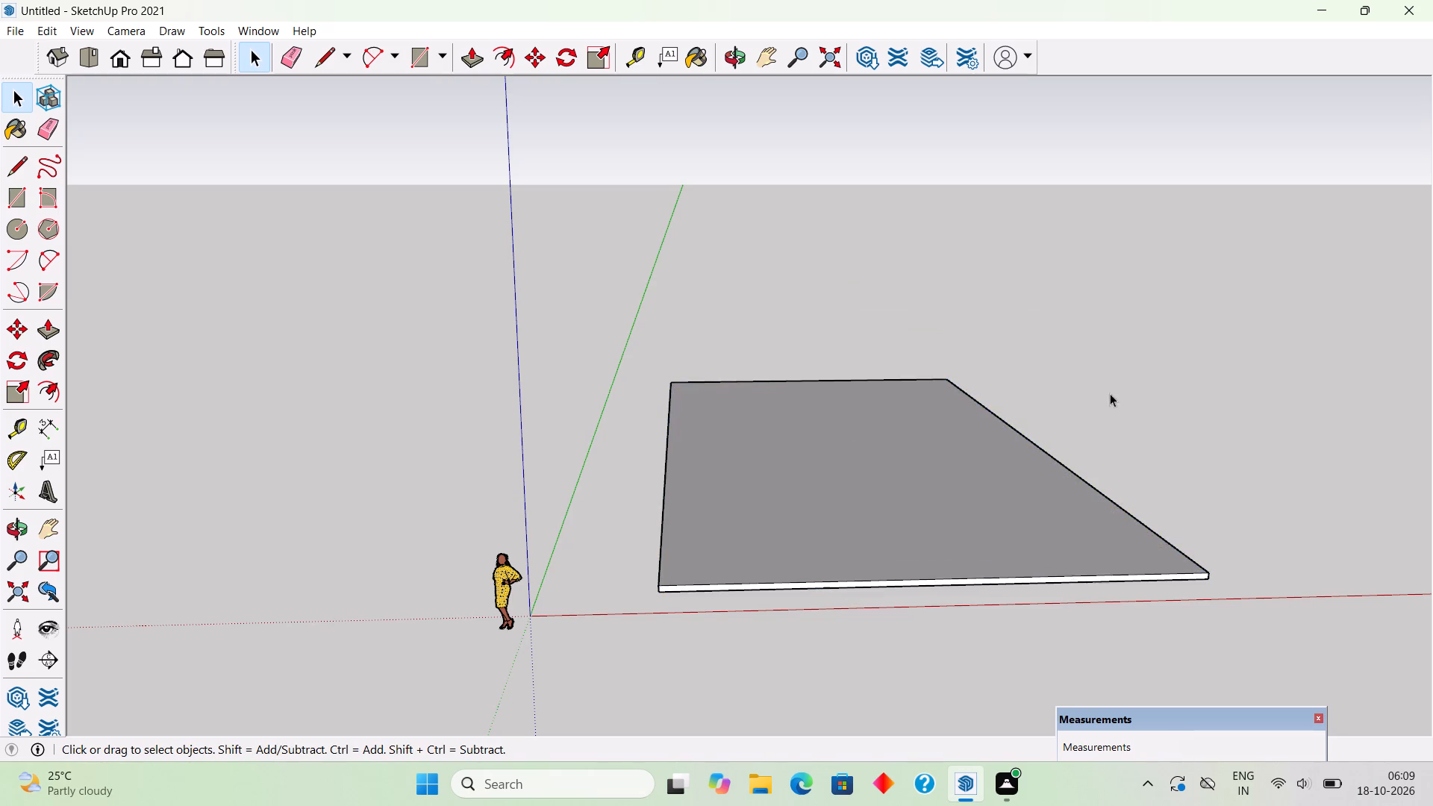
Inside the slab group, pull its long side face outward along the red axis by about 29', and leave the group.
scroll(1108, 397, "down", 3)
middle_click_drag(1083, 446, 689, 515)
scroll(689, 515, "down", 3)
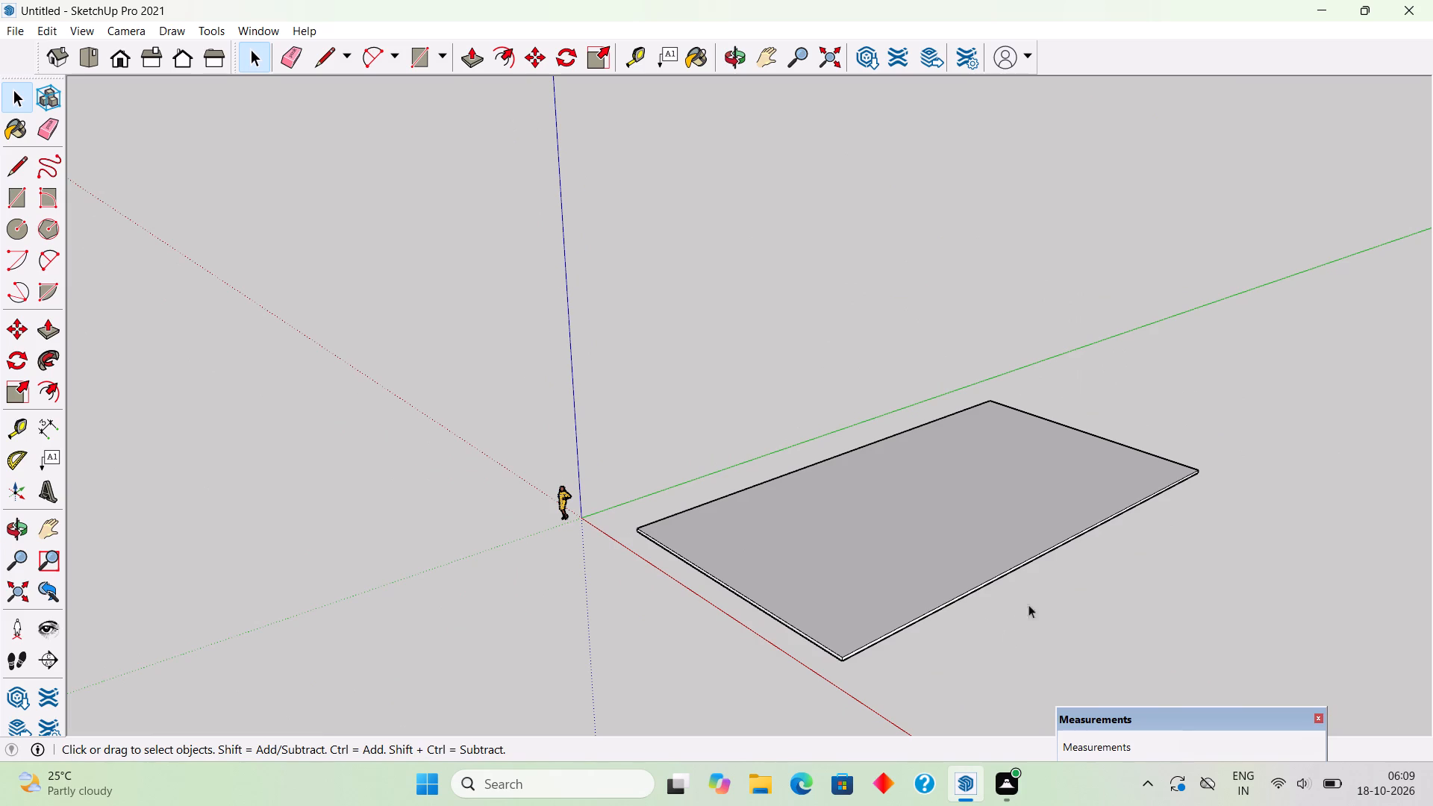
middle_click_drag(1049, 568, 402, 493)
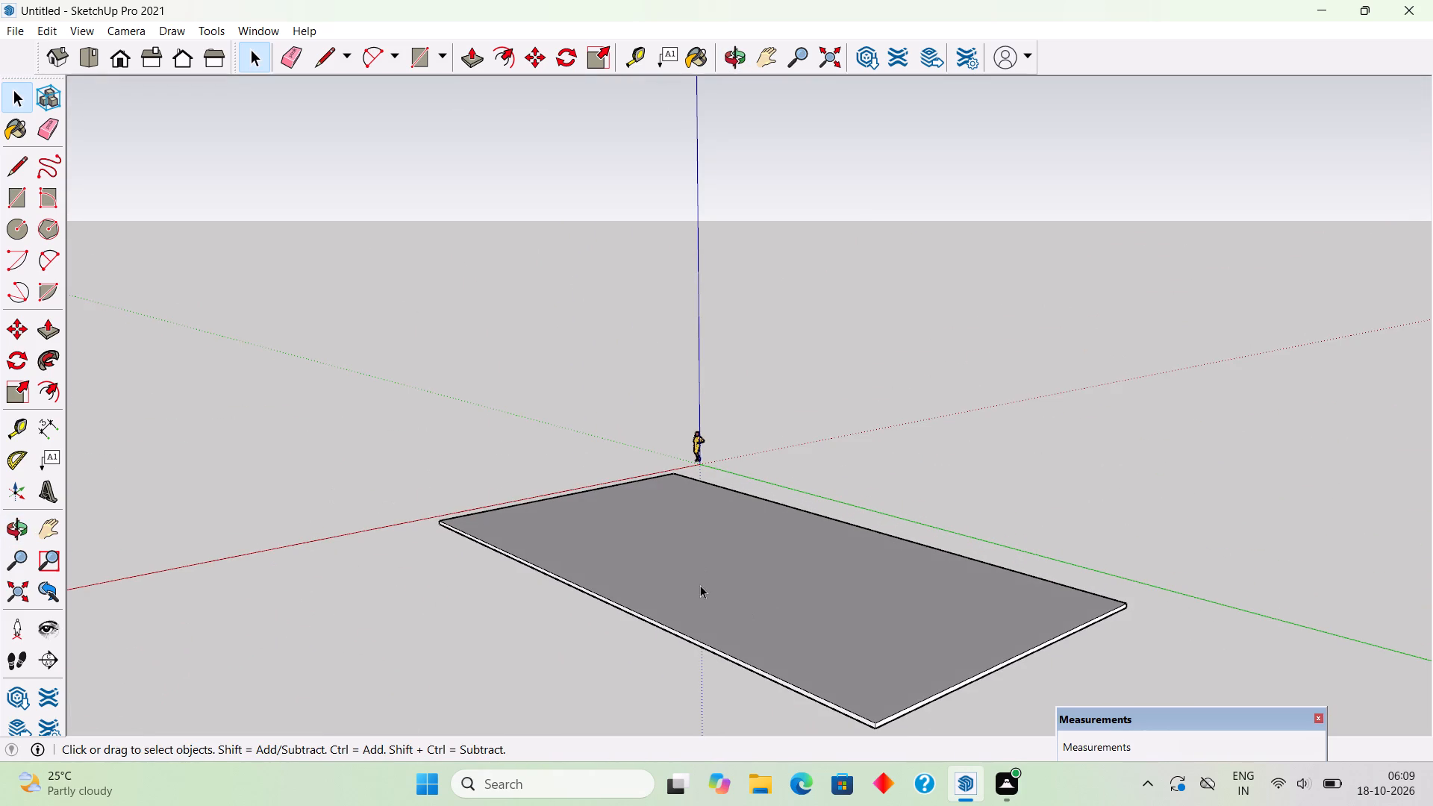
scroll(665, 651, "down", 4)
middle_click_drag(542, 616, 1200, 625)
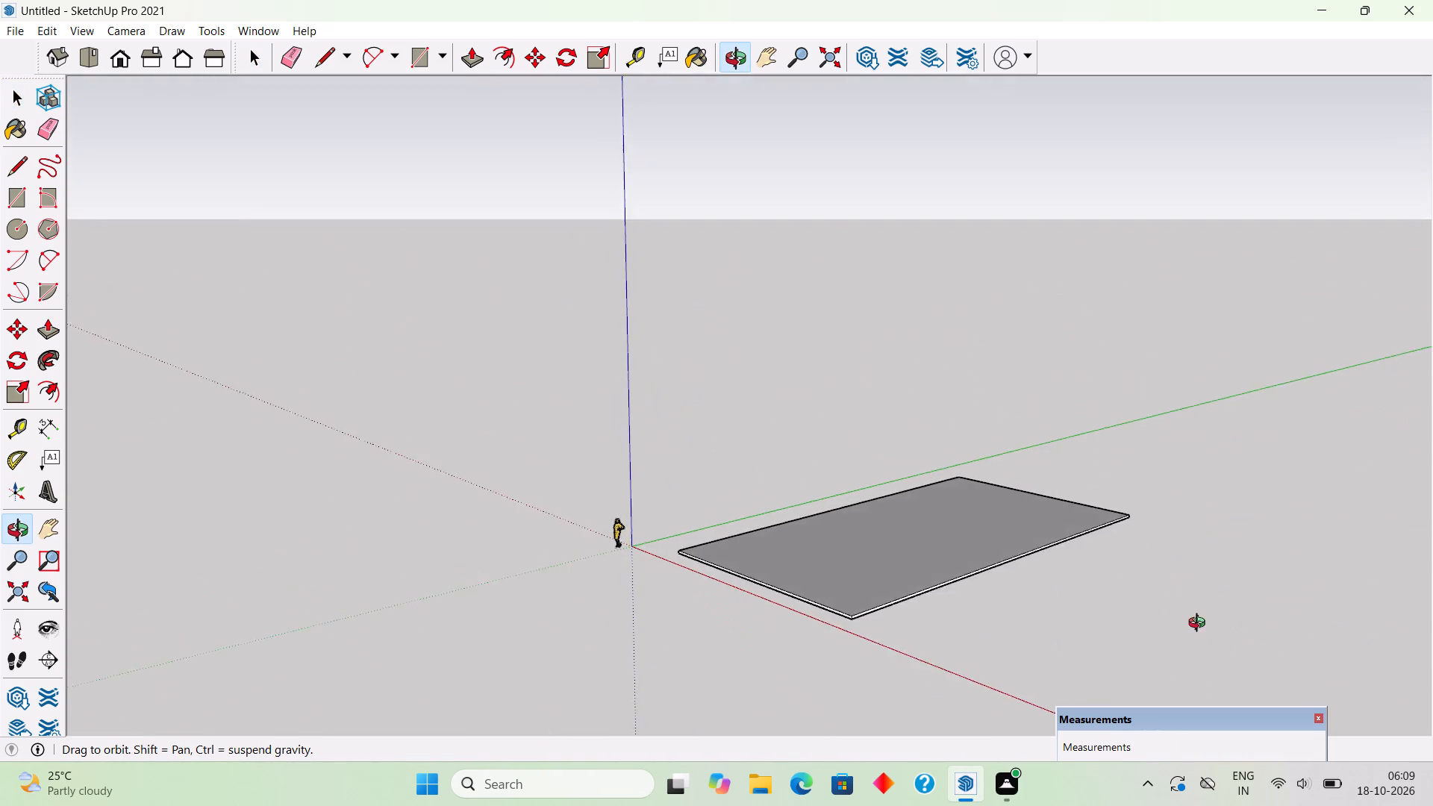
middle_click_drag(1200, 625, 1224, 660)
scroll(852, 628, "up", 5)
triple_click(879, 619)
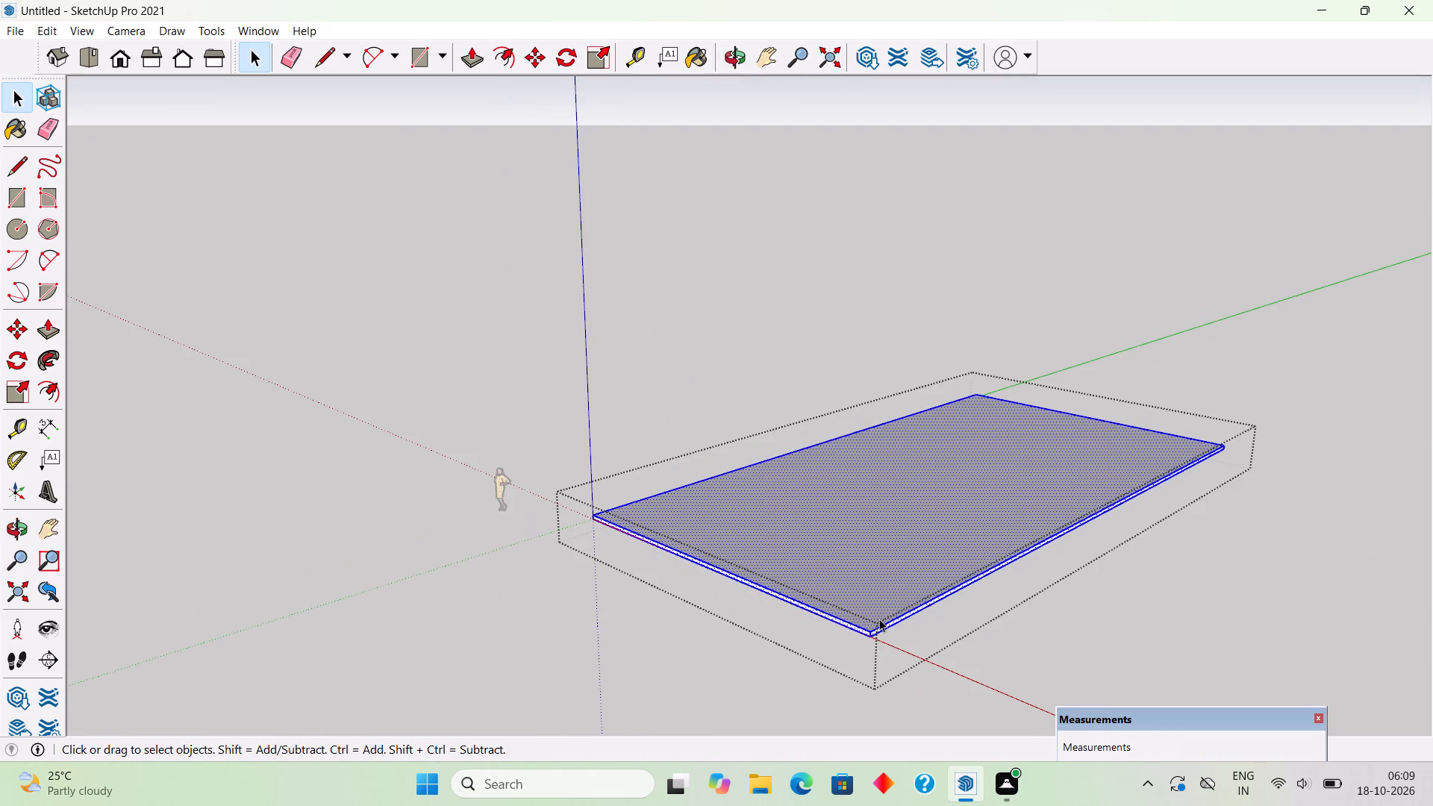
key("p")
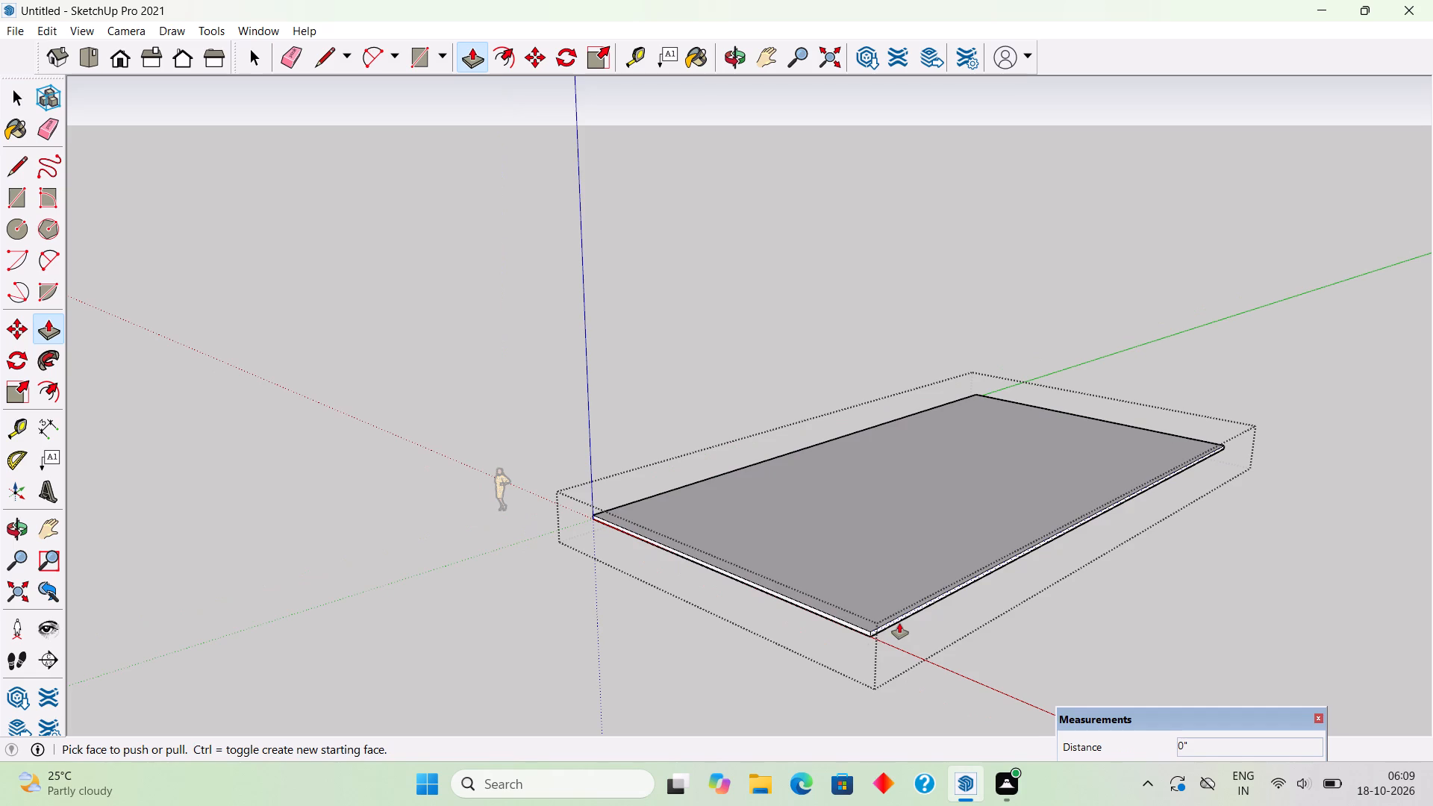
left_click(883, 626)
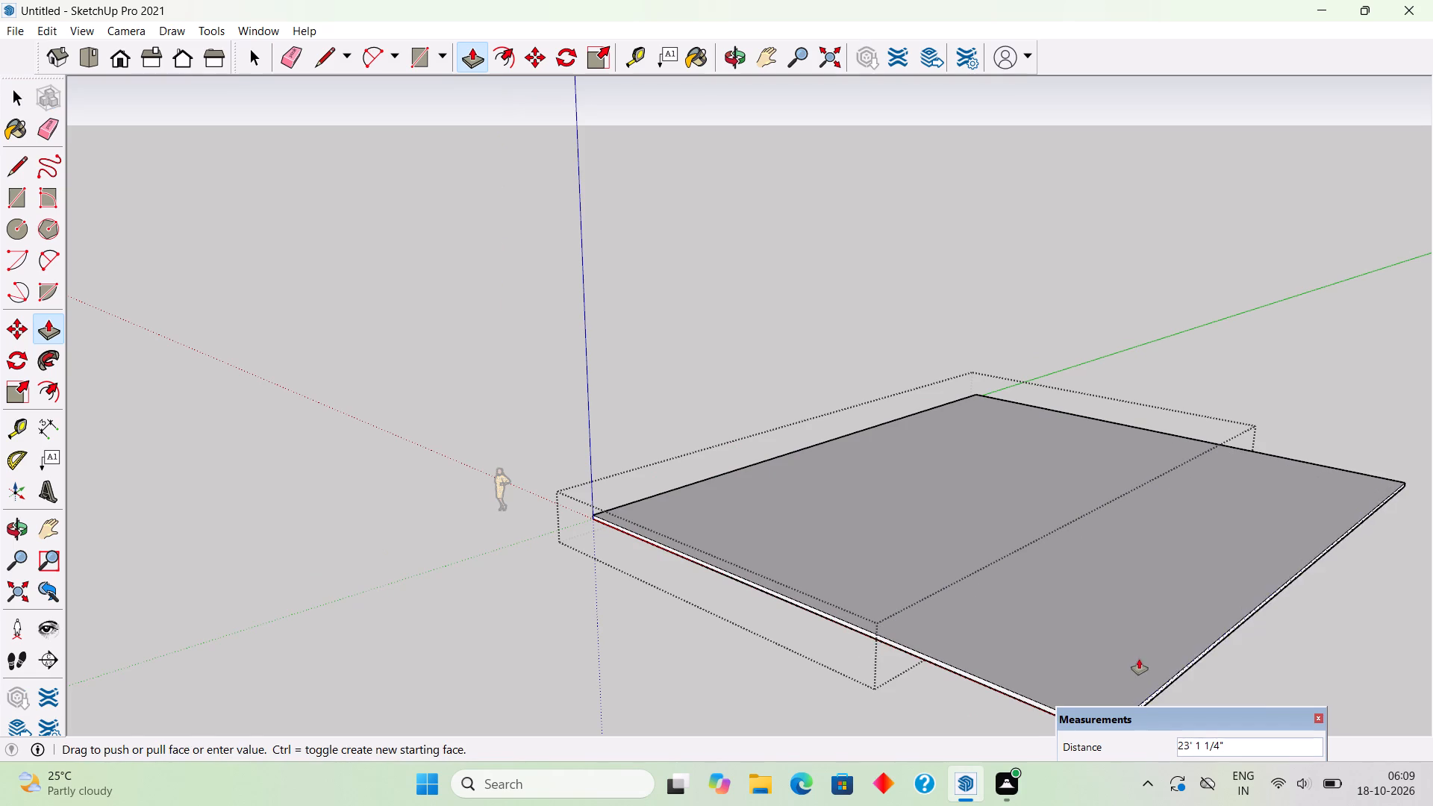
scroll(1174, 663, "down", 5)
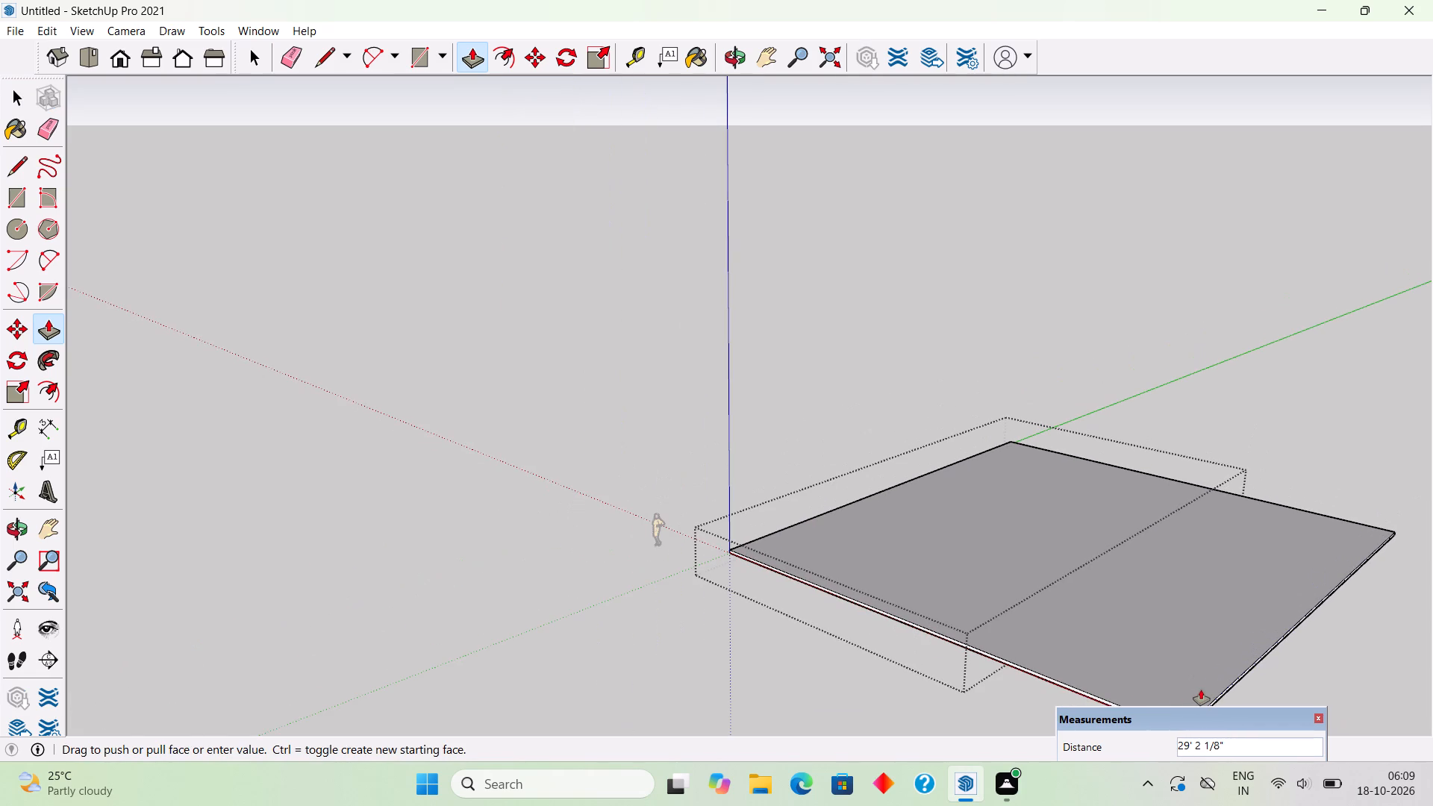
left_click(1201, 690)
key("space")
left_click(754, 399)
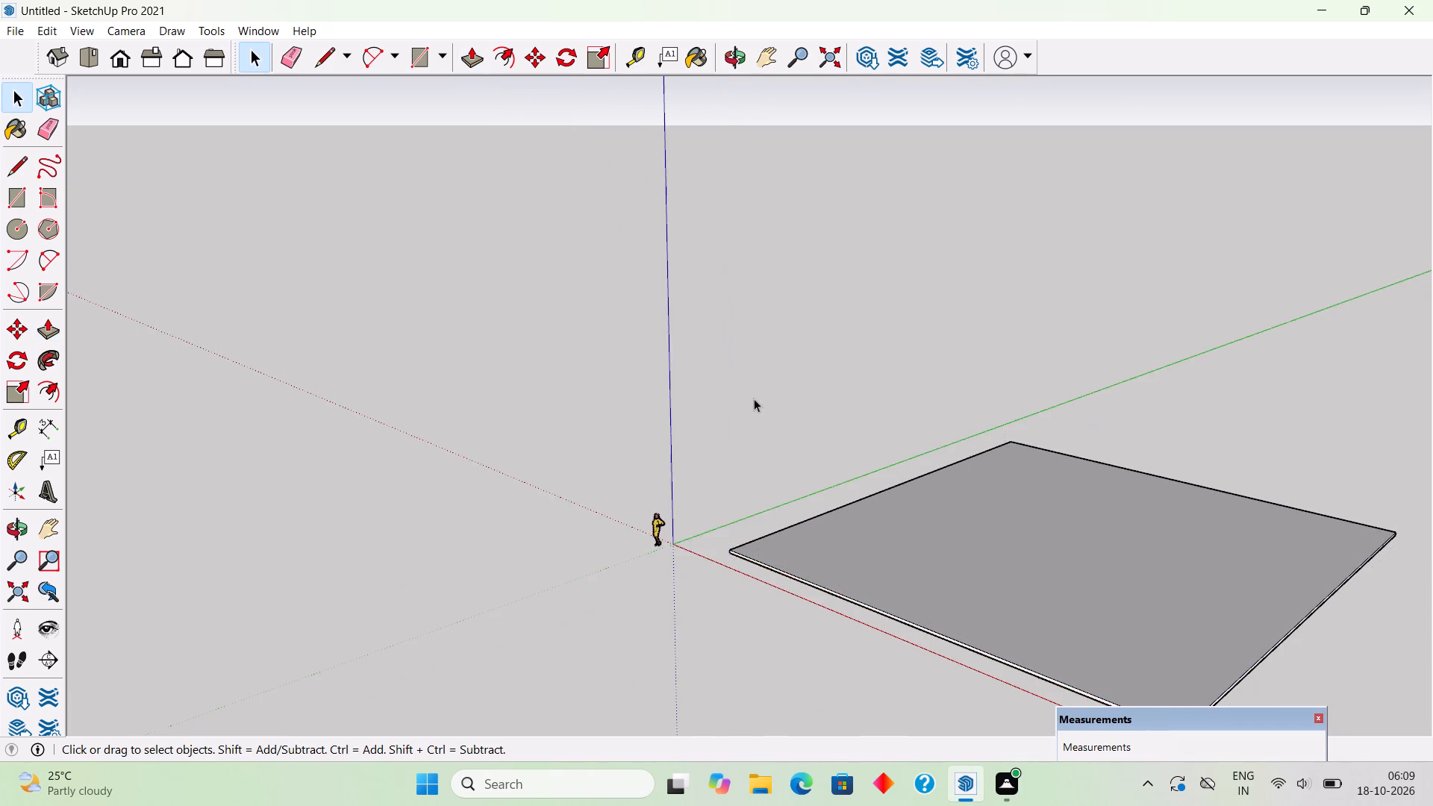
Draw a 30' by 30' square on the slab's top surface, near its far corner on the green-axis side.
scroll(754, 399, "down", 7)
scroll(737, 490, "down", 1)
middle_click_drag(761, 566, 1031, 719)
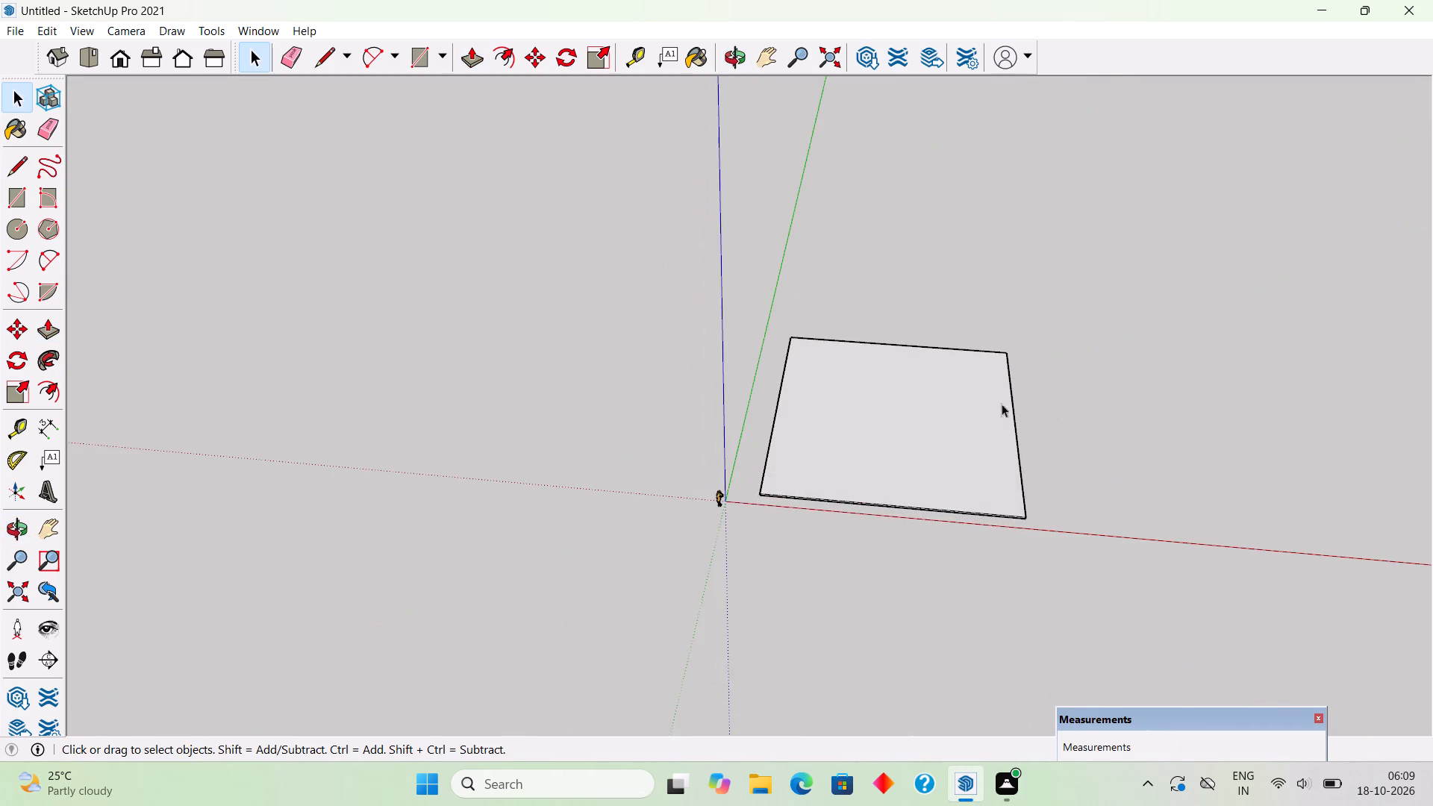
scroll(1001, 401, "up", 9)
middle_click_drag(994, 413, 995, 434)
scroll(995, 434, "down", 5)
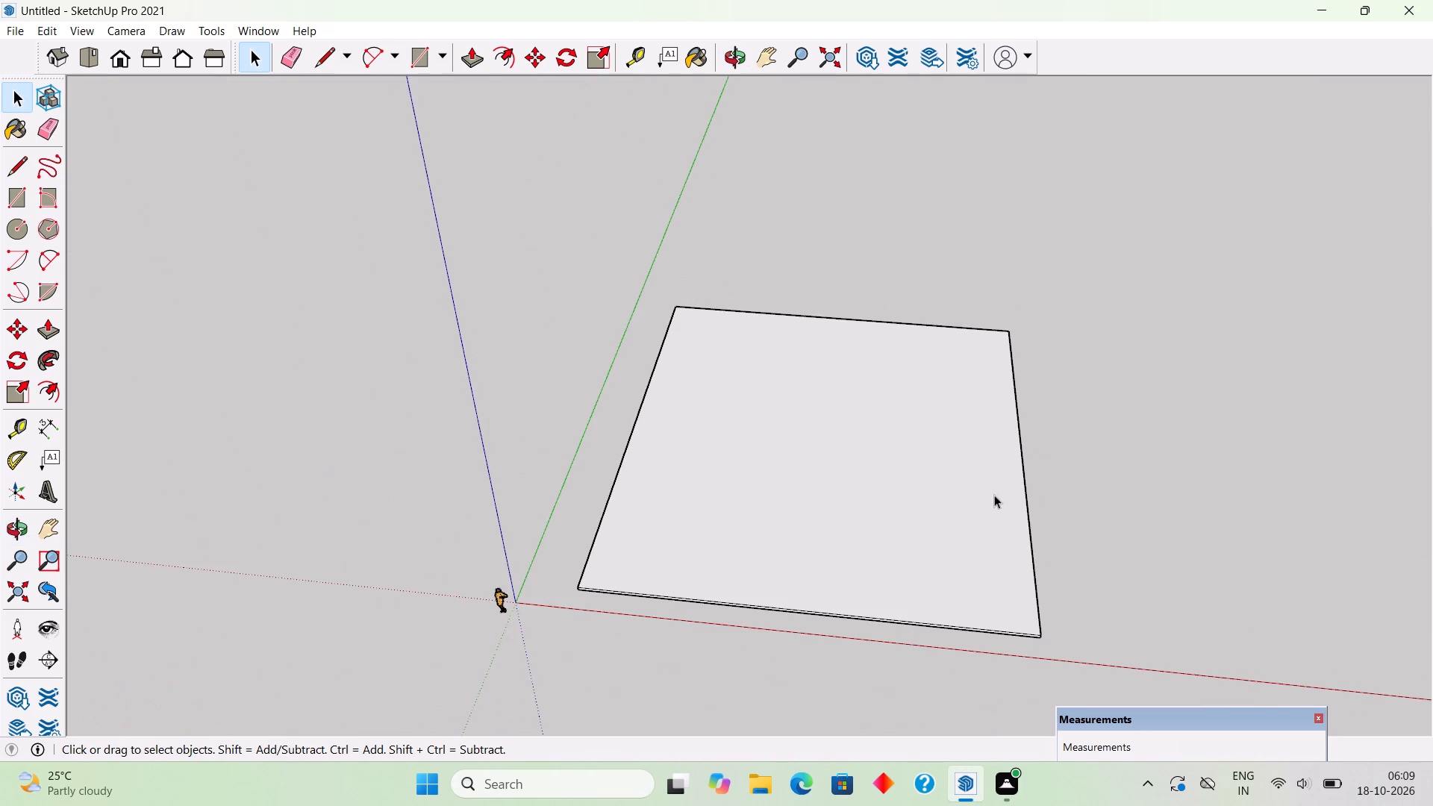
middle_click_drag(995, 497, 1058, 504)
key("r")
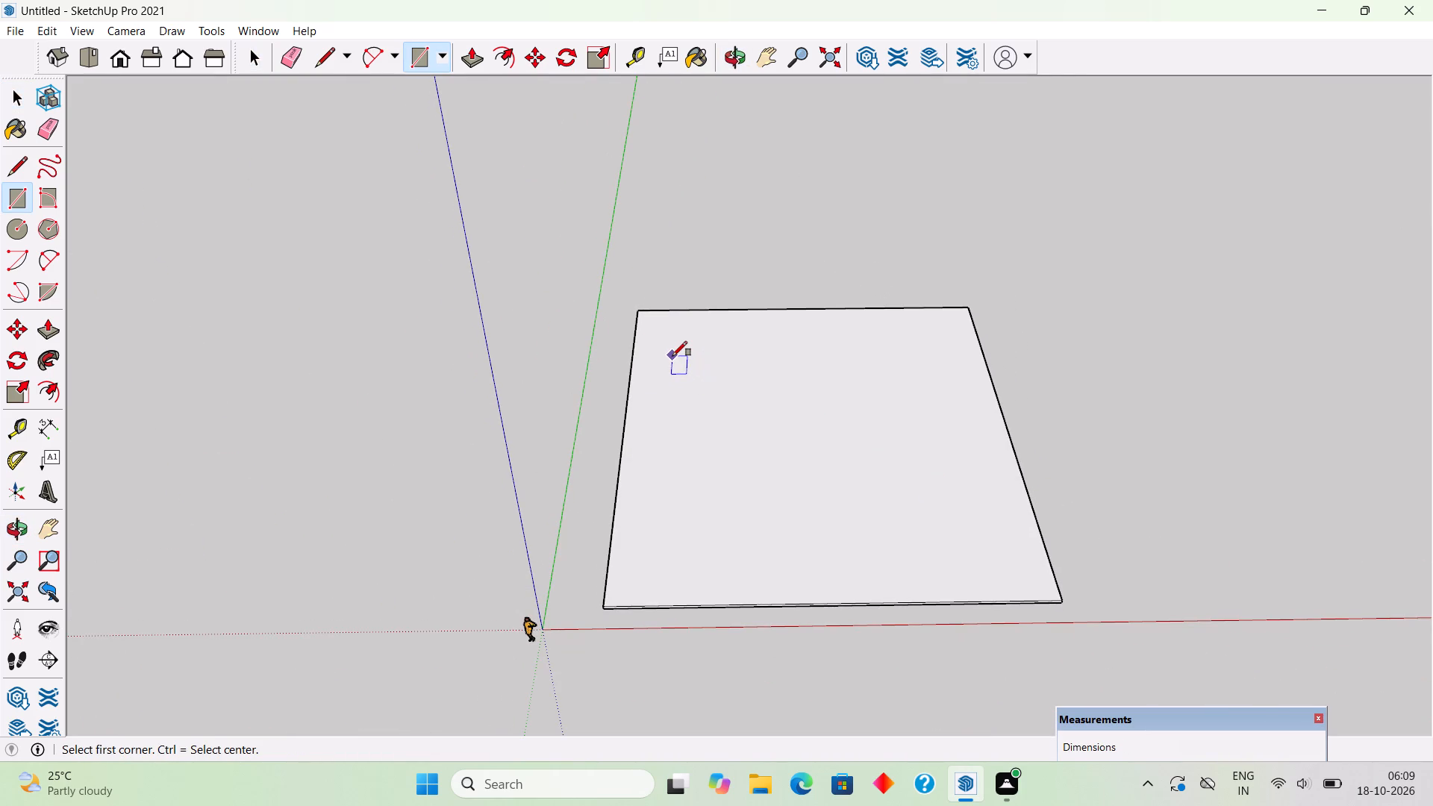
left_click(672, 356)
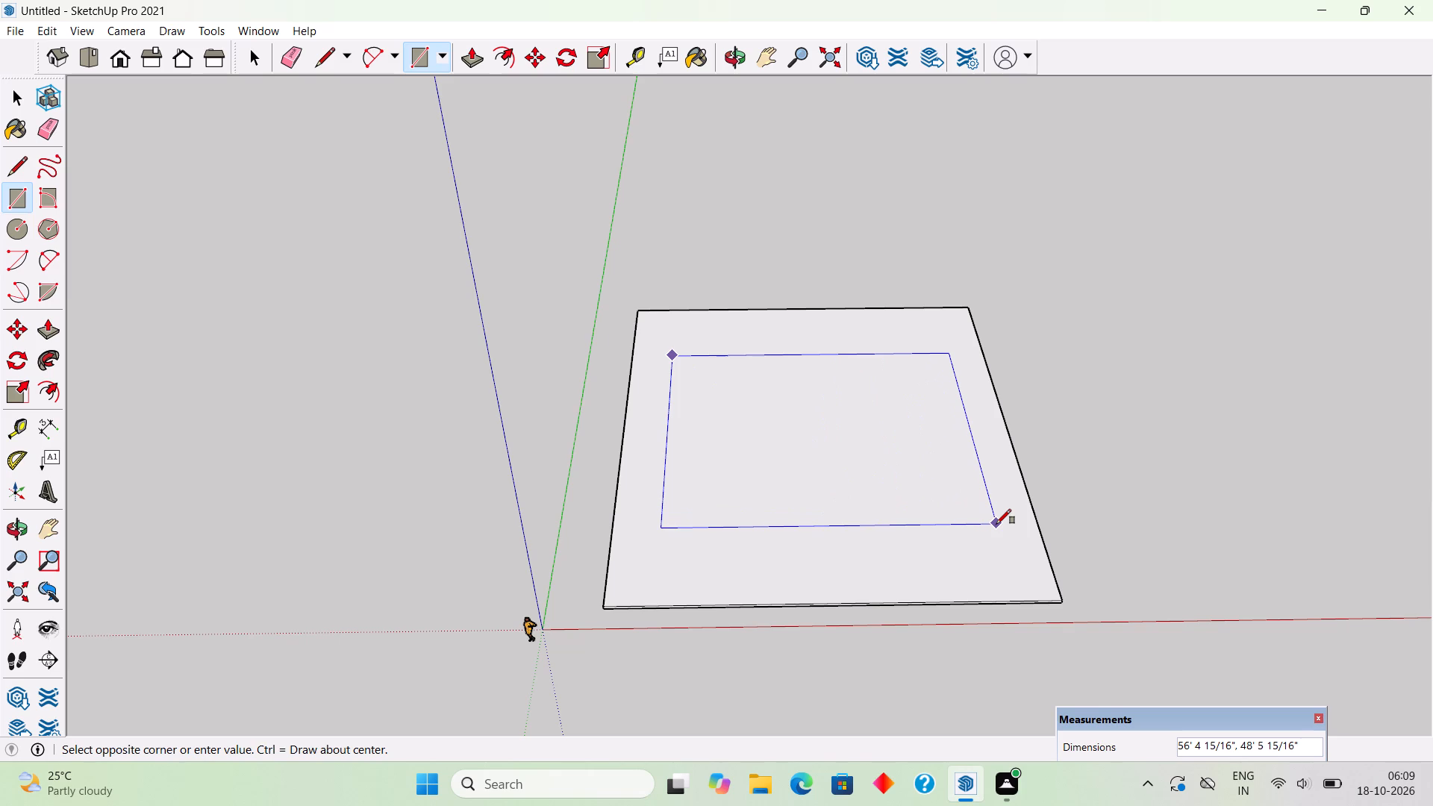
type("30'")
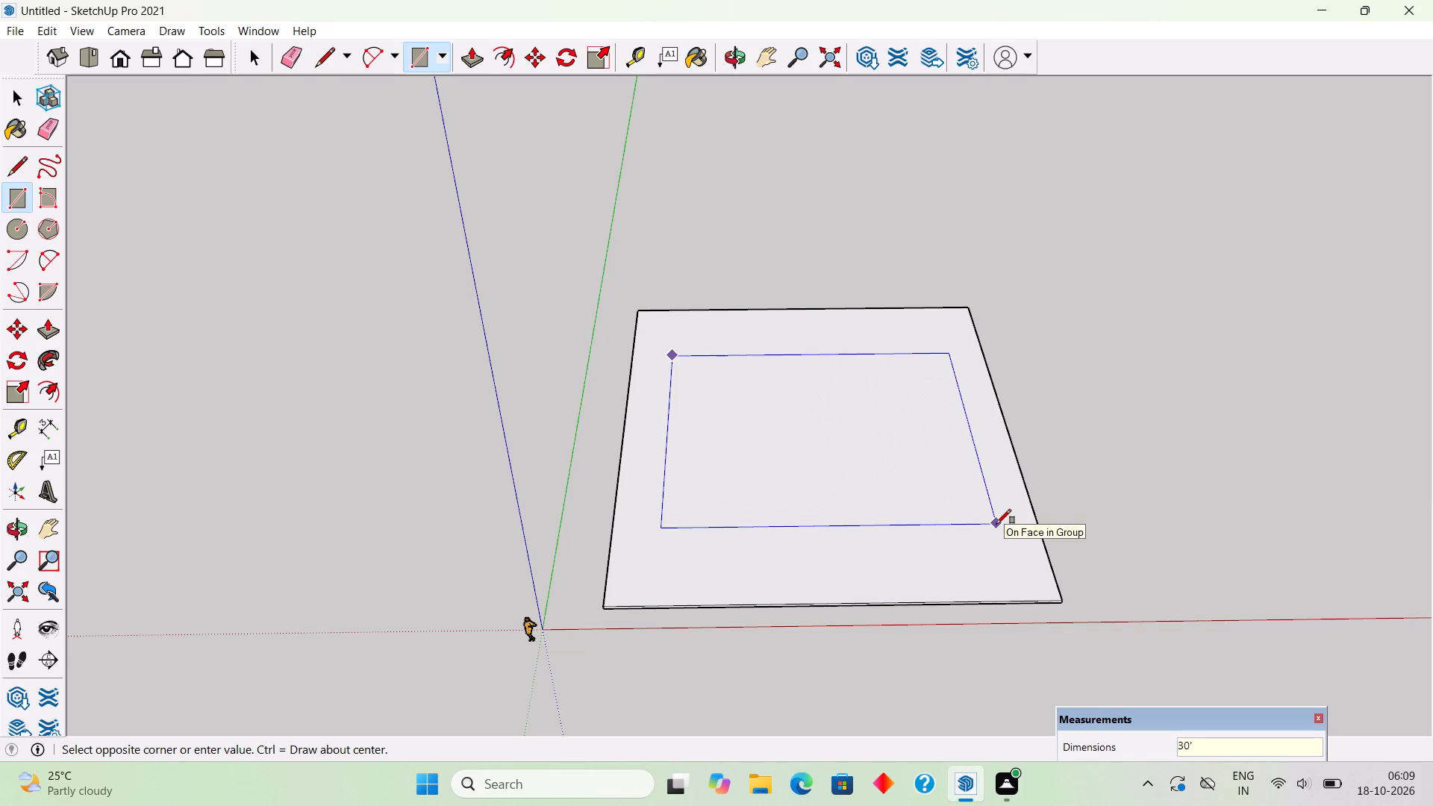
type("30")
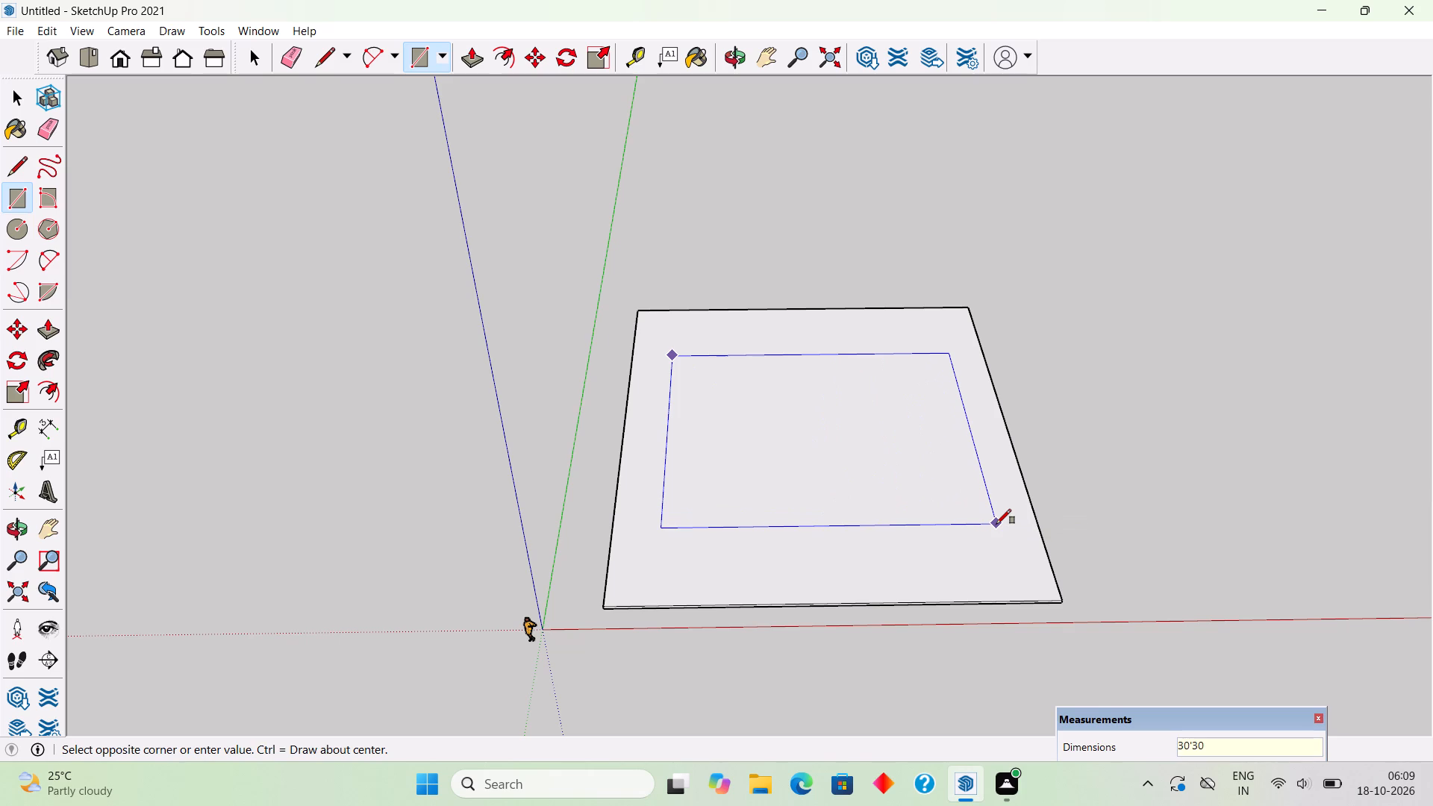
key("BackSpace")
key("BackSpace")
type(",30'")
key("Return")
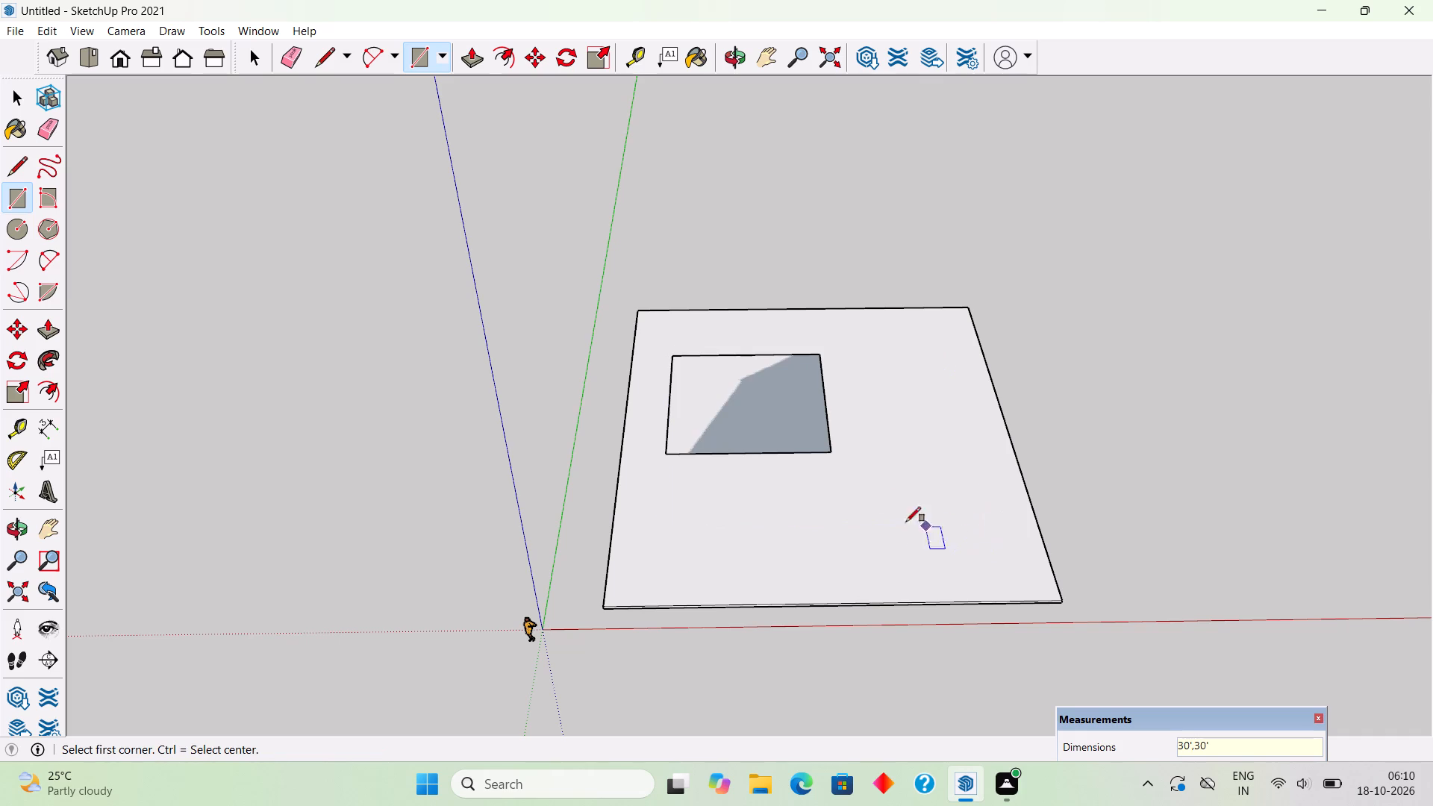
key("space")
Inside the slab group, push the side face along the red axis inward by about 18', and leave the group.
middle_click_drag(796, 473, 796, 469)
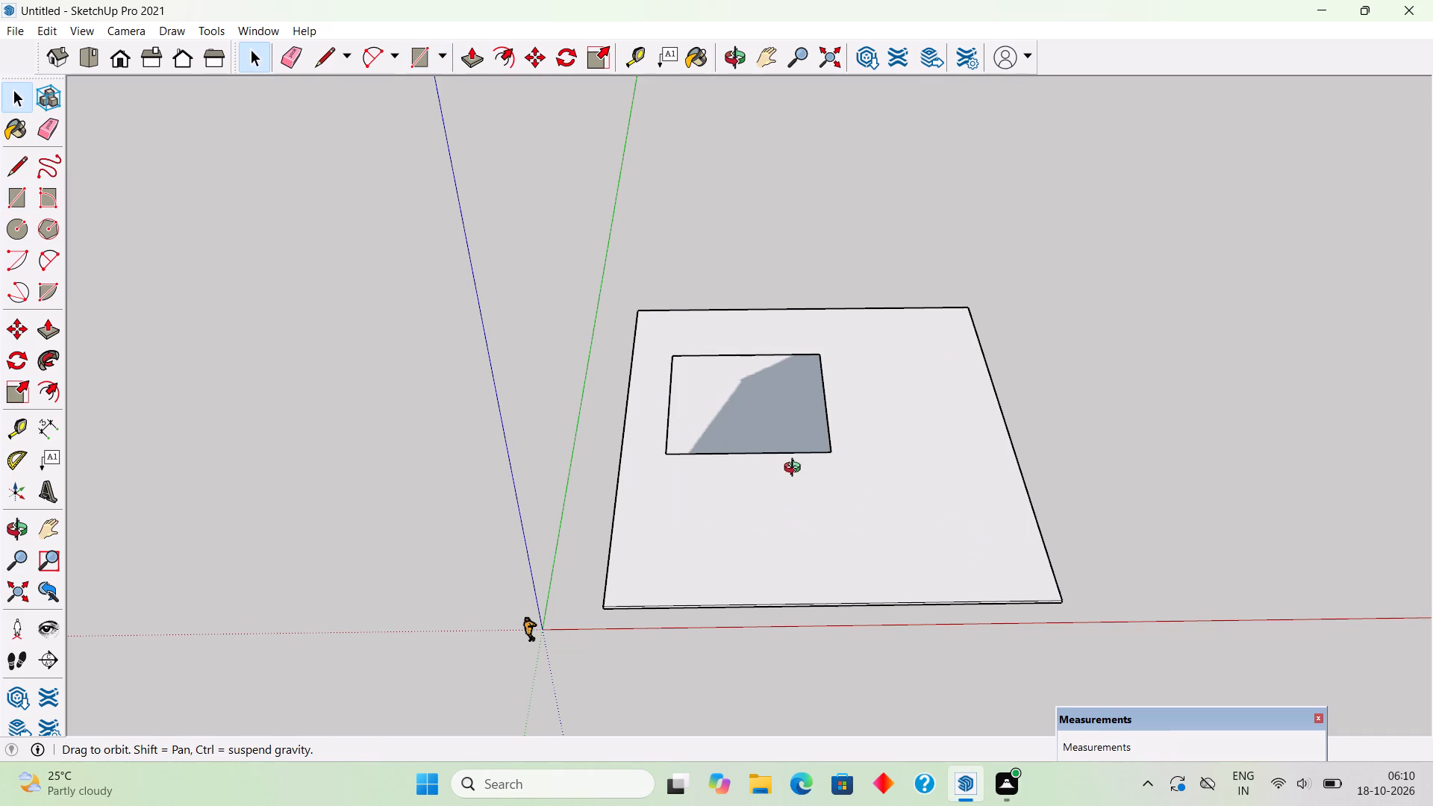
middle_click_drag(796, 469, 612, 686)
scroll(612, 686, "down", 3)
scroll(888, 343, "up", 5)
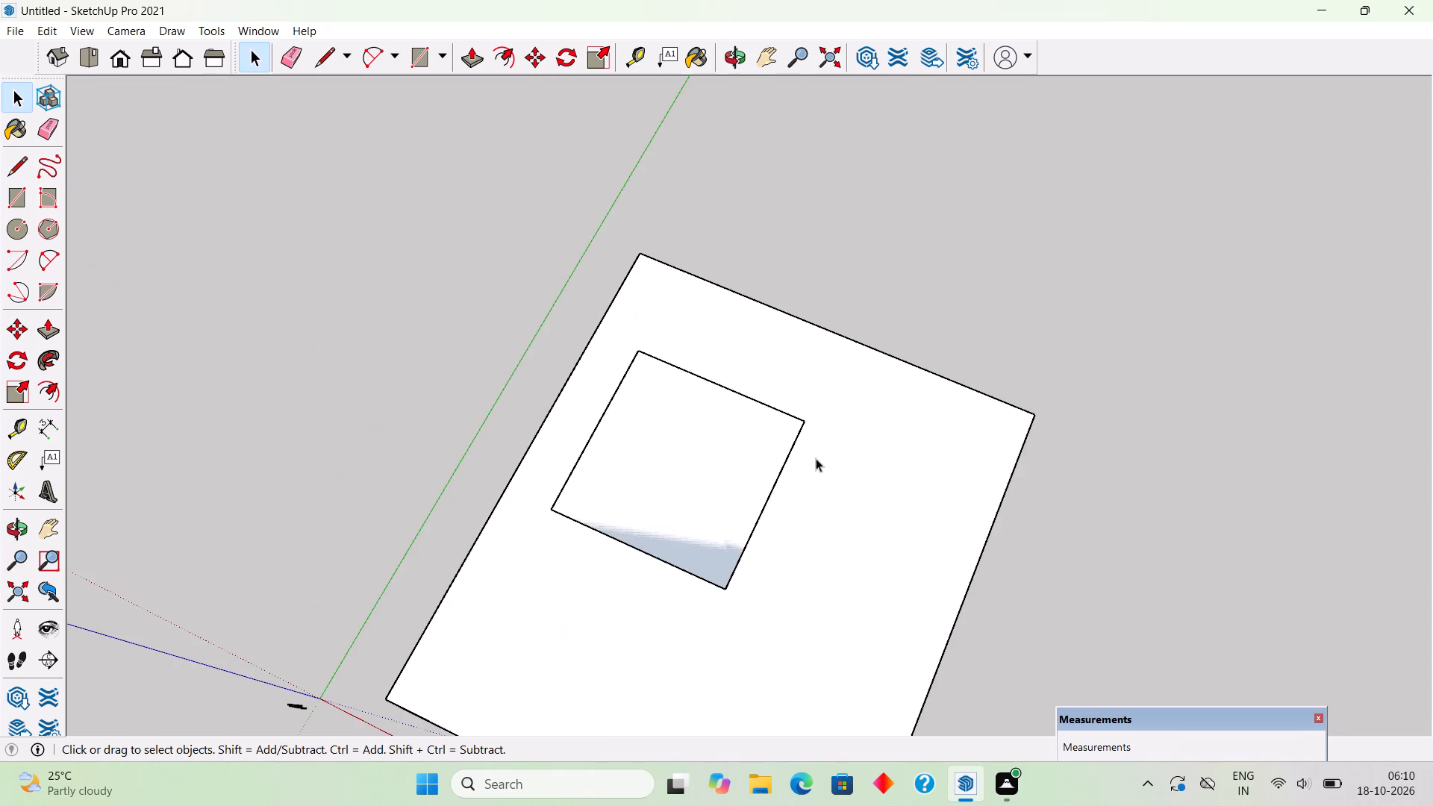
scroll(816, 458, "up", 2)
middle_click_drag(774, 469, 784, 316)
scroll(784, 316, "up", 1)
scroll(772, 334, "down", 9)
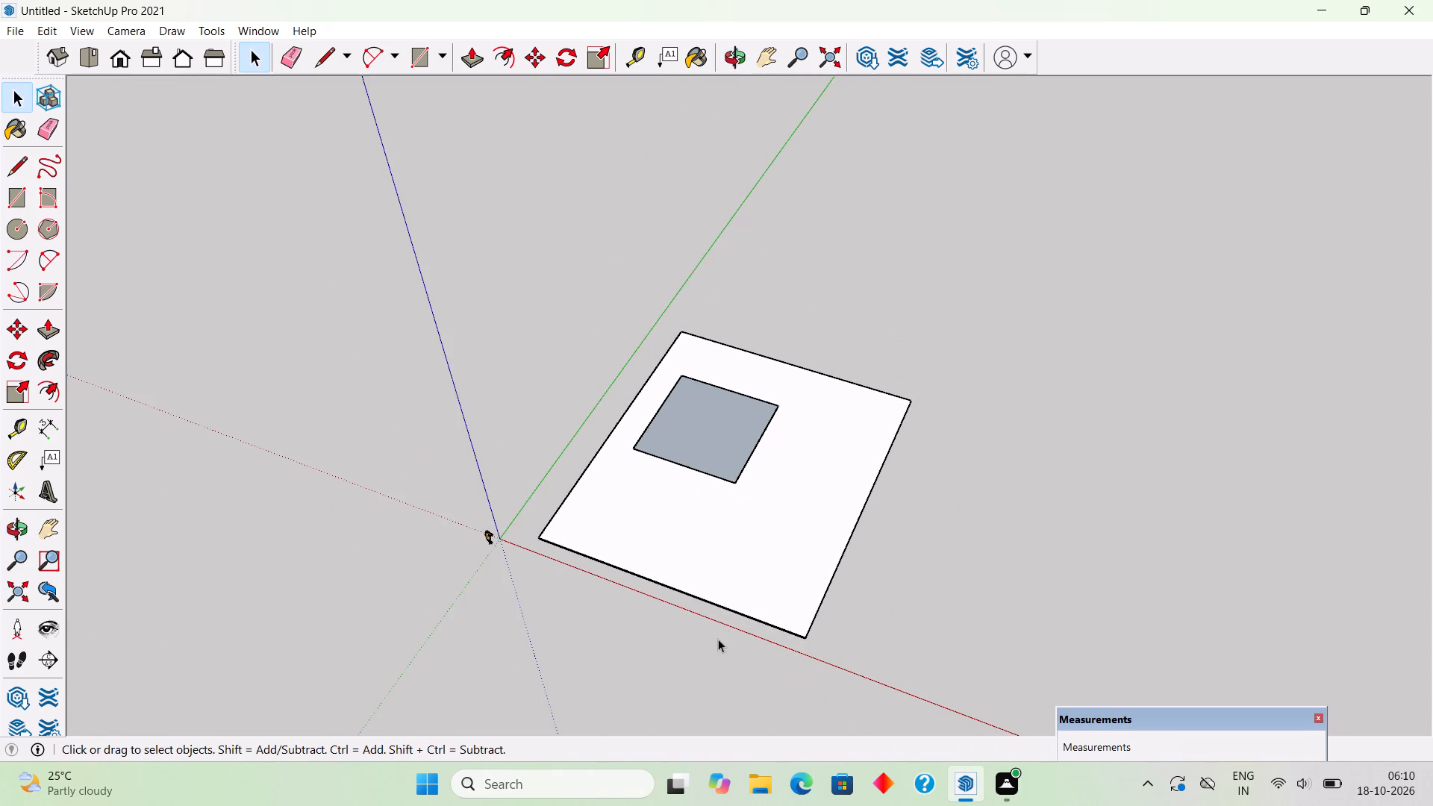
triple_click(708, 574)
middle_click_drag(702, 628, 751, 402)
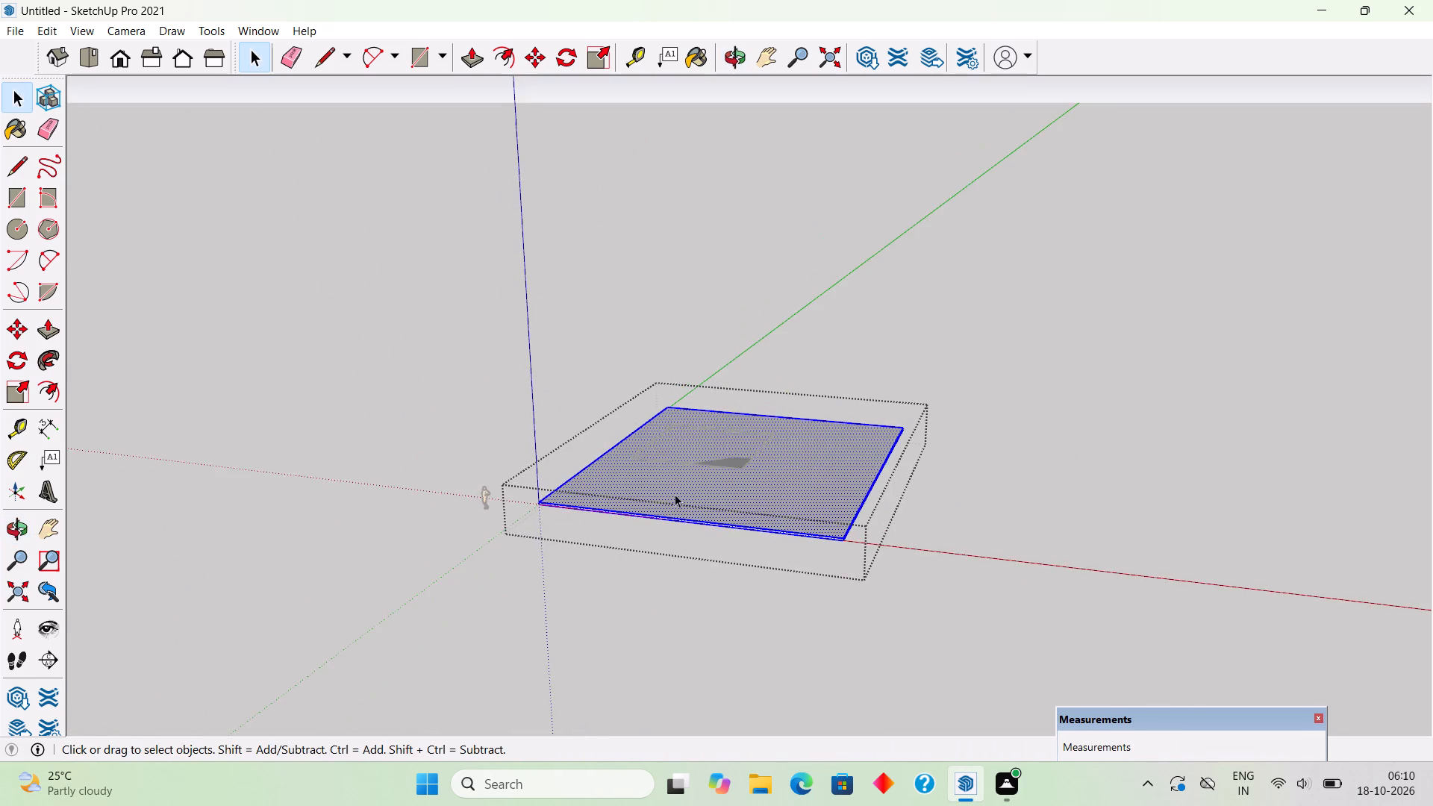
scroll(627, 555, "up", 5)
scroll(731, 481, "up", 6)
key("semicolon")
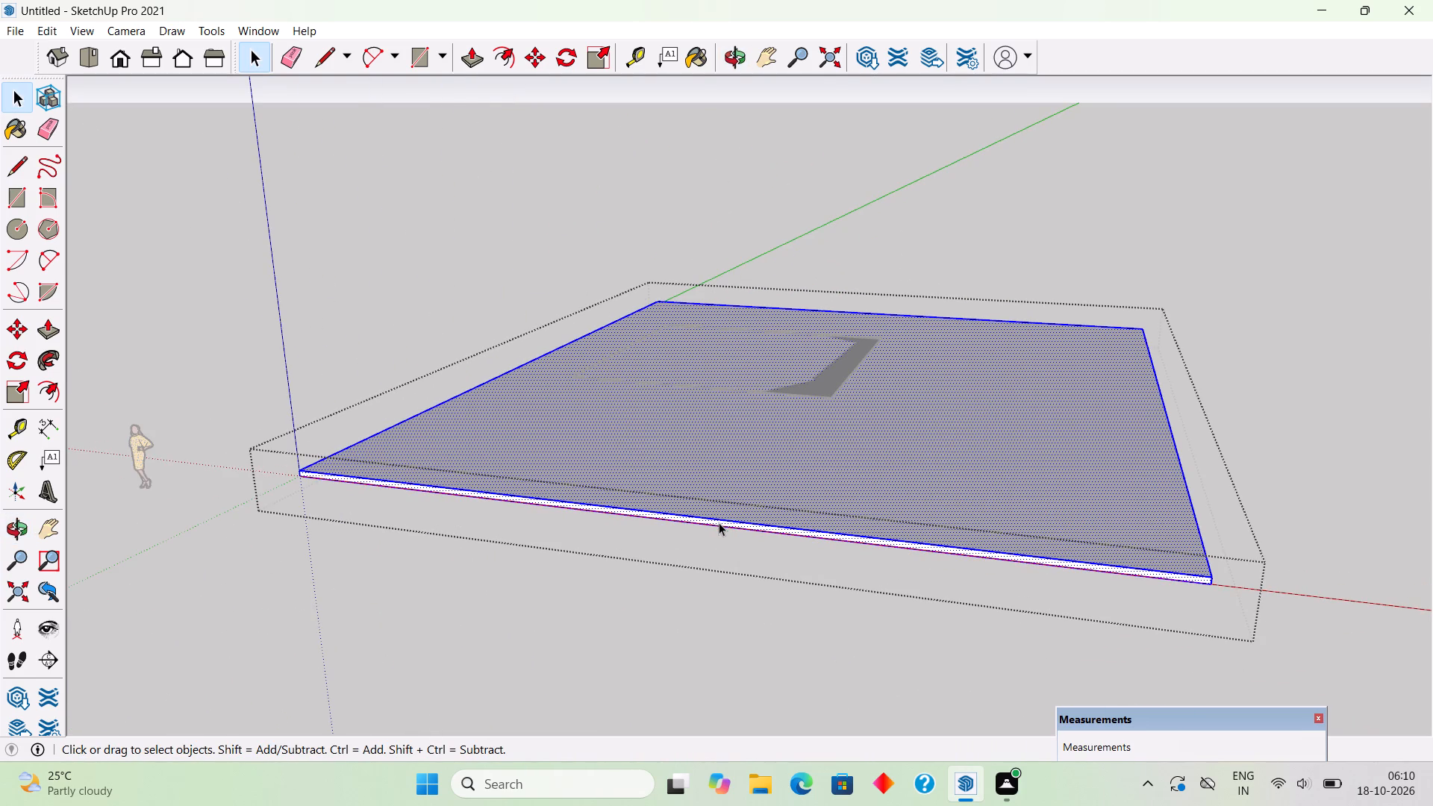
key("p")
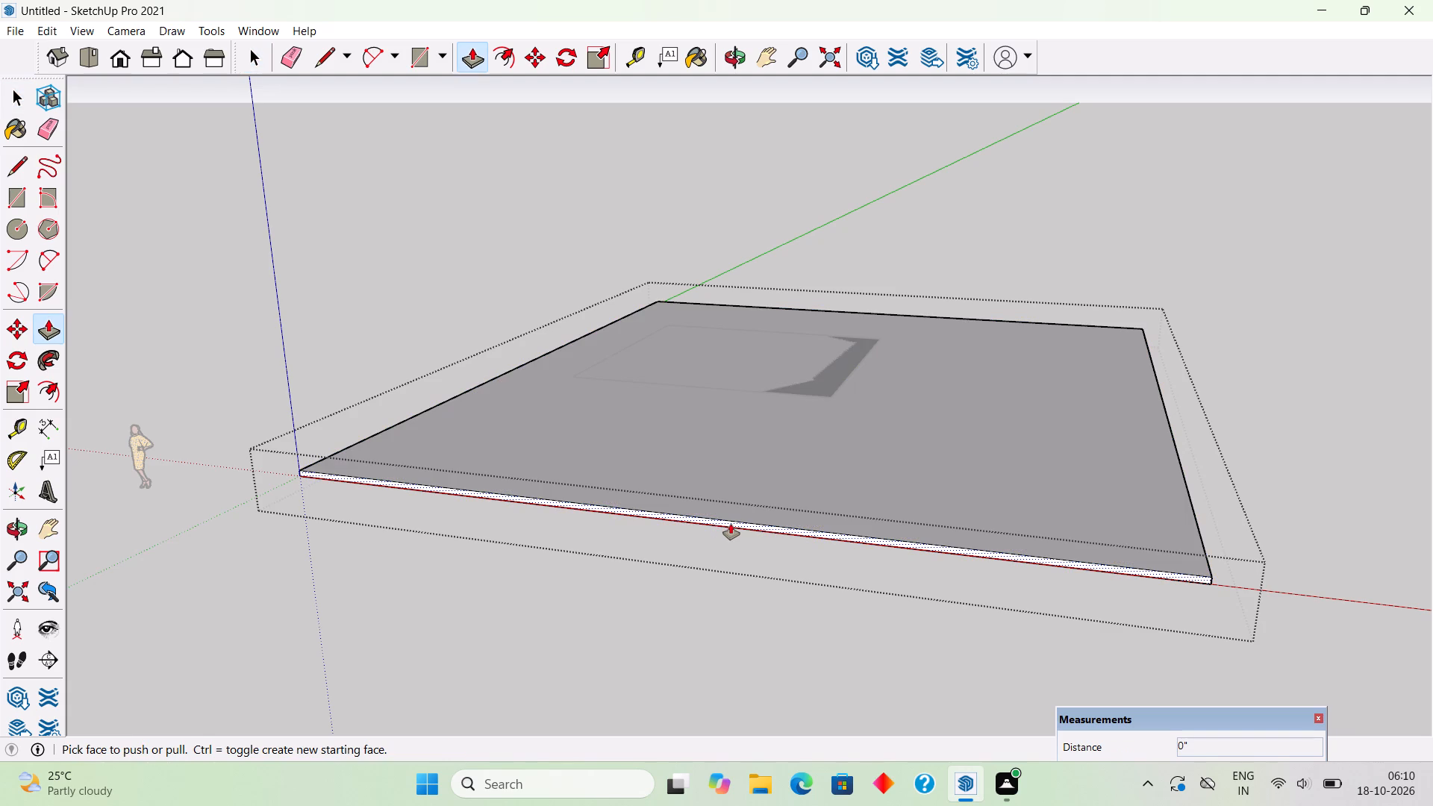
left_click(731, 524)
left_click(764, 422)
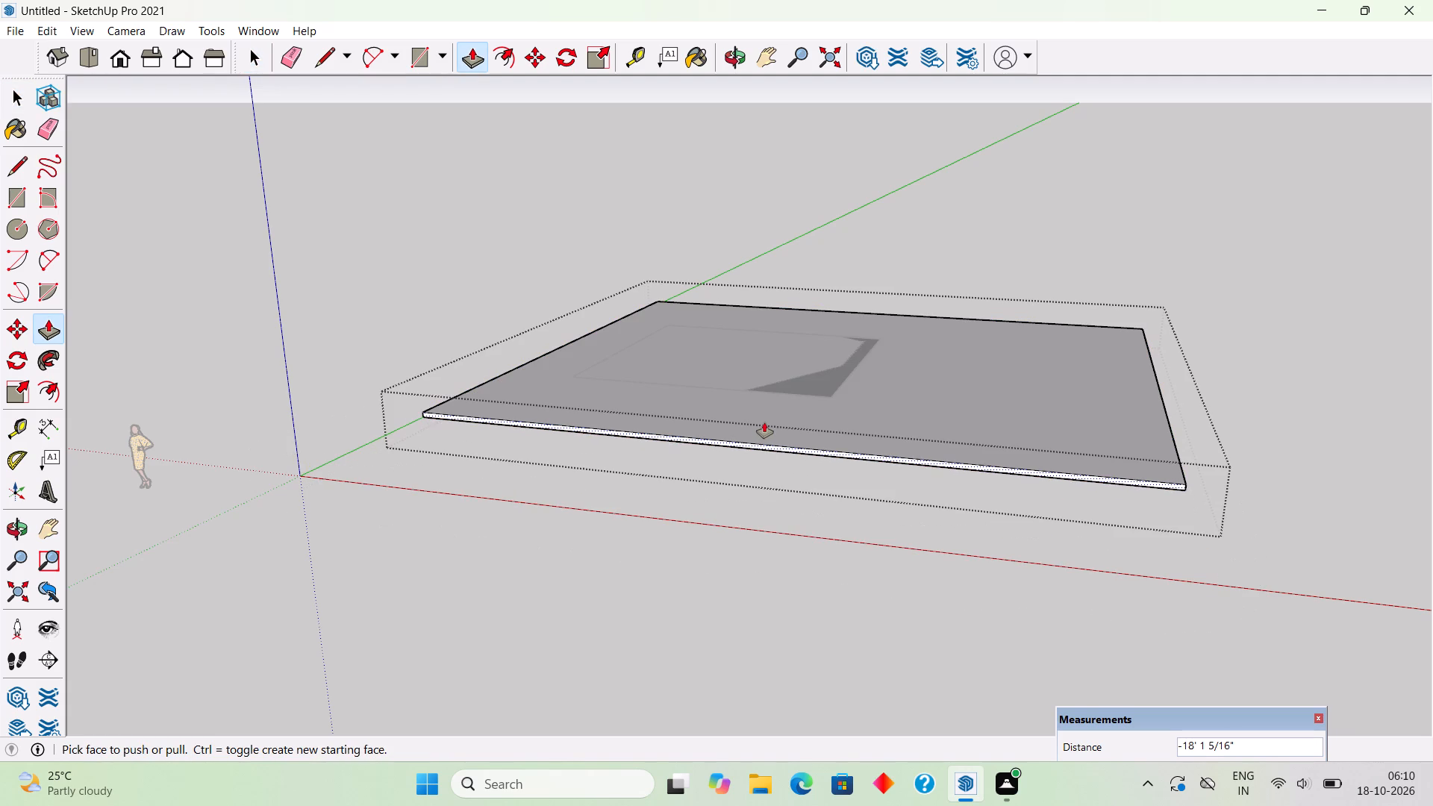
key("space")
left_click(634, 261)
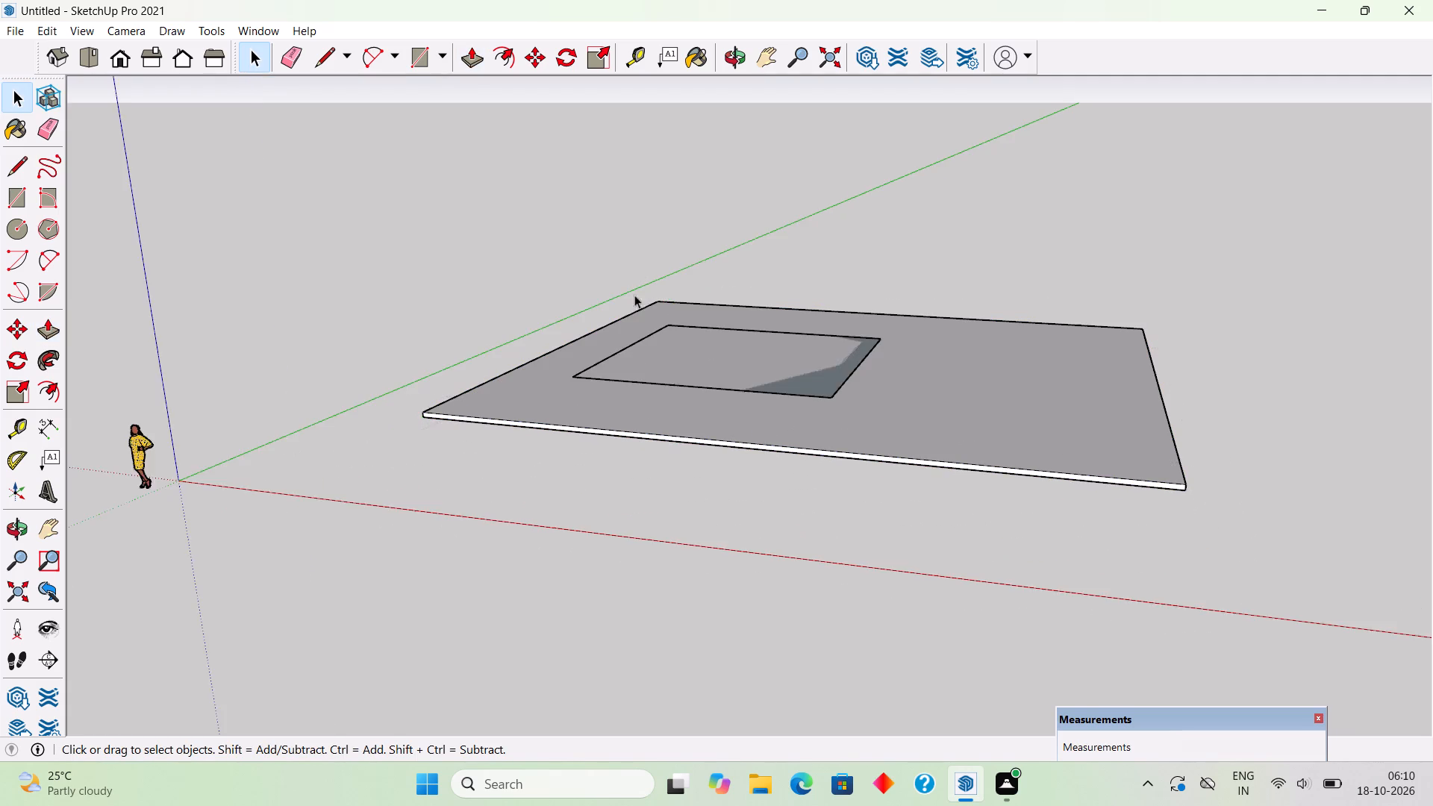
Extrude the 30' square upward by 1'.
middle_click_drag(634, 379, 647, 607)
scroll(647, 607, "down", 2)
scroll(797, 236, "up", 5)
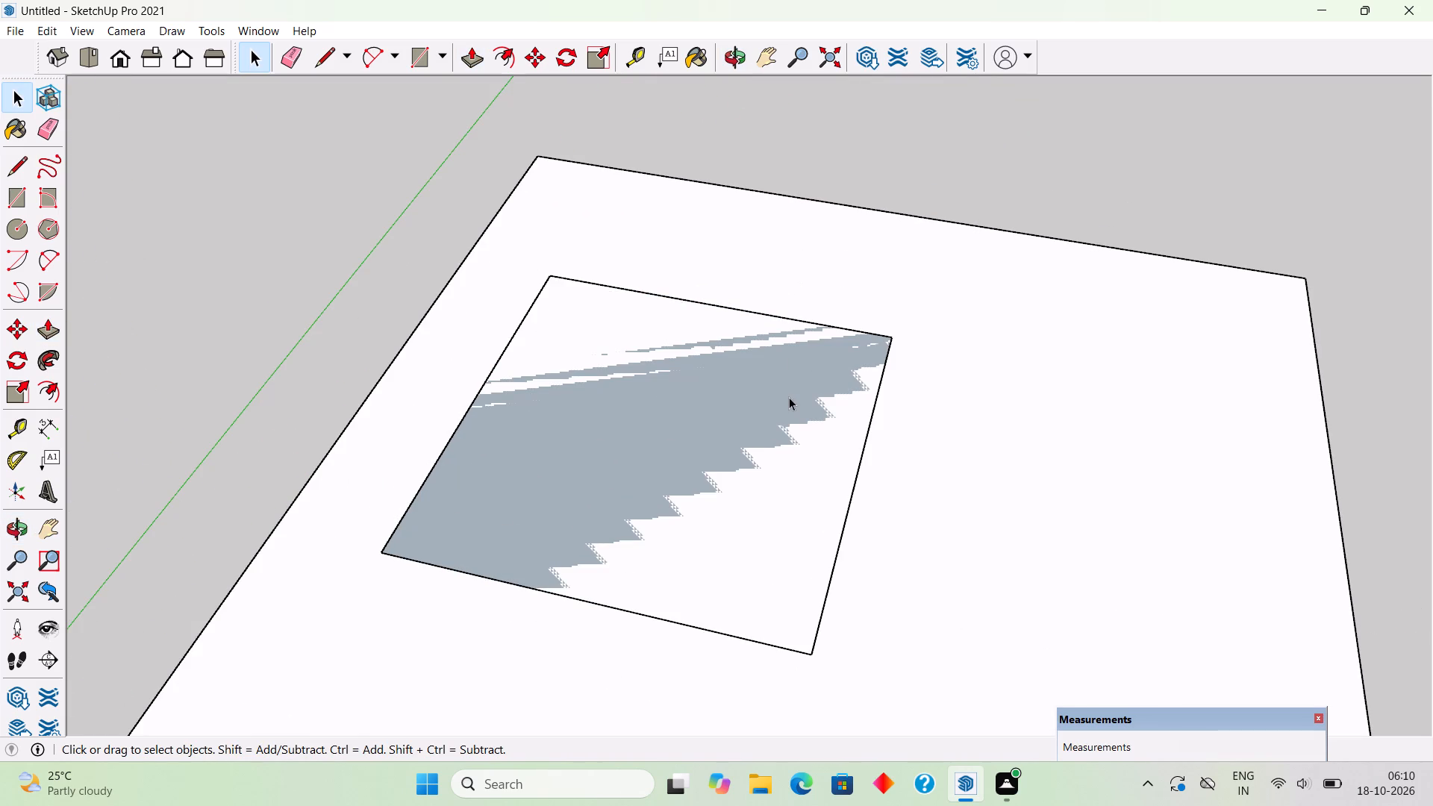
key("p")
left_click(788, 437)
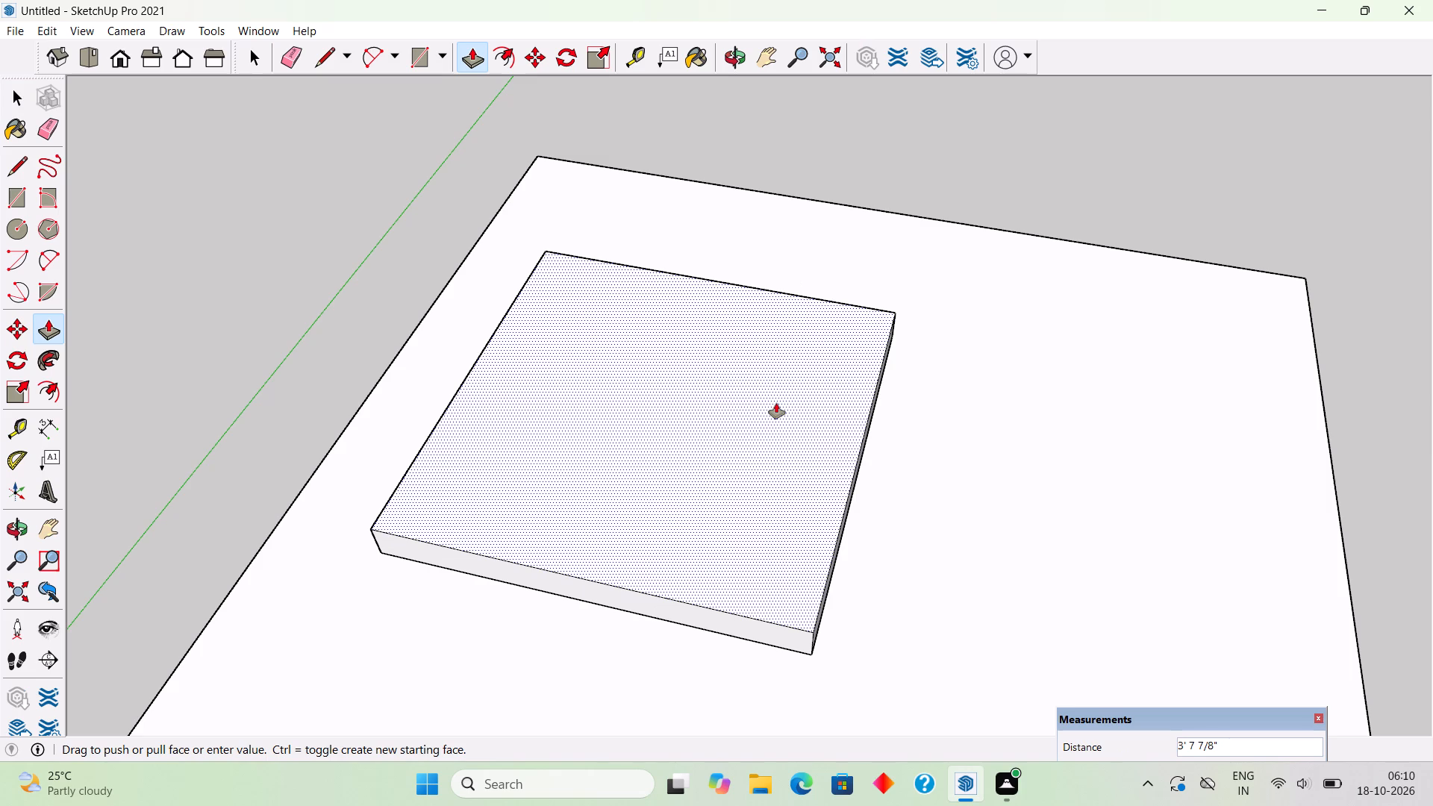
type("1'")
key("Return")
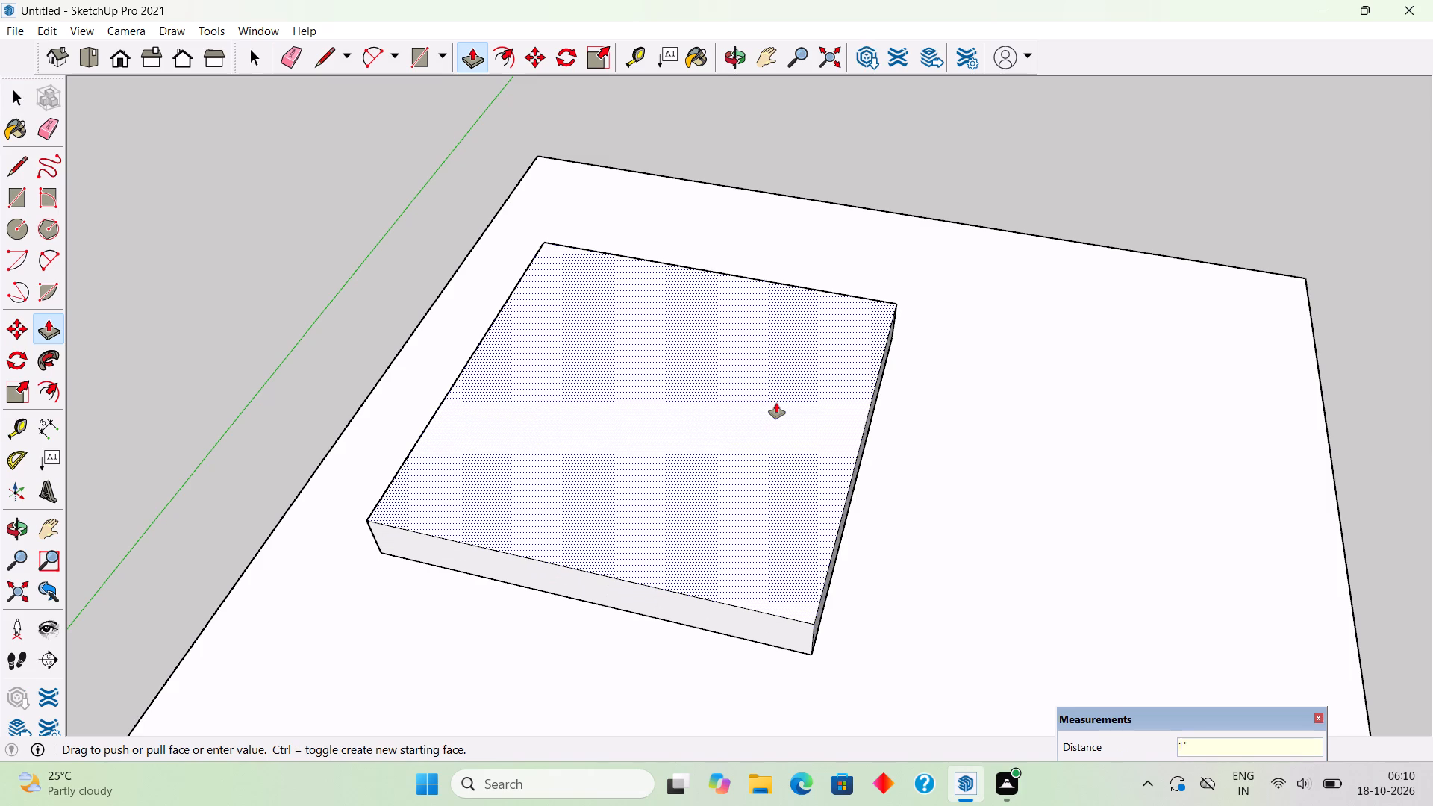
key("space")
Make the raised 30' by 30' platform a group.
triple_click(776, 403)
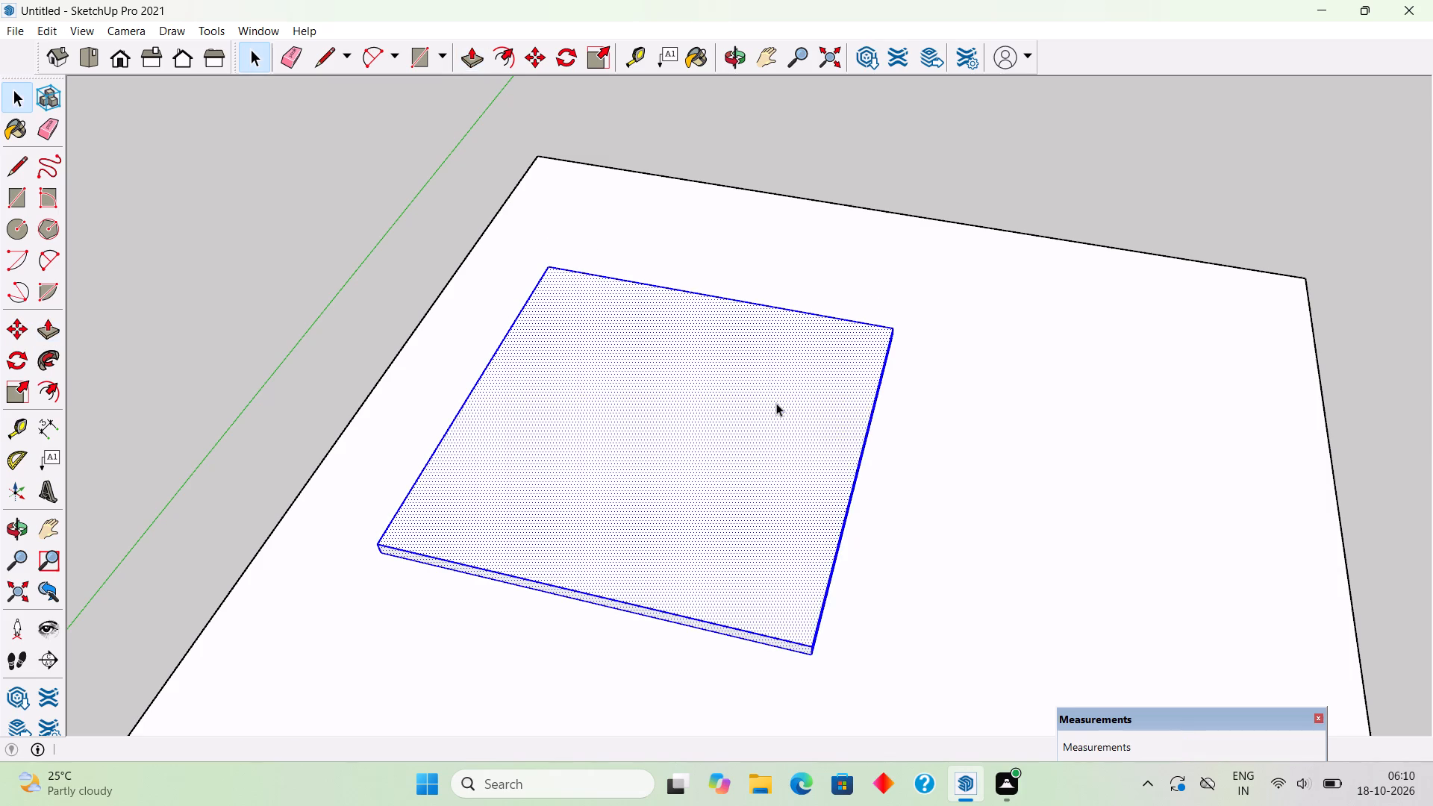
right_click(776, 403)
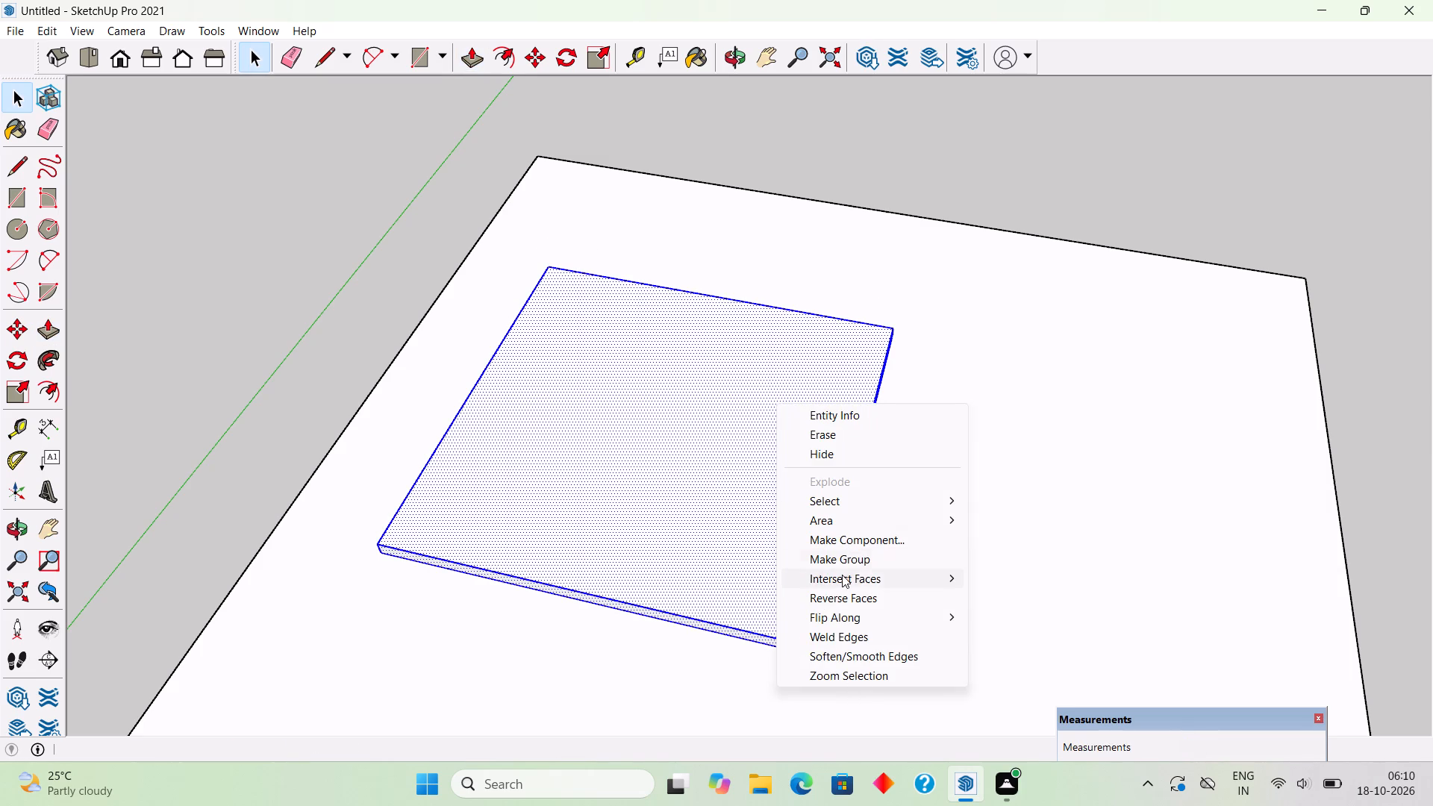
left_click(845, 556)
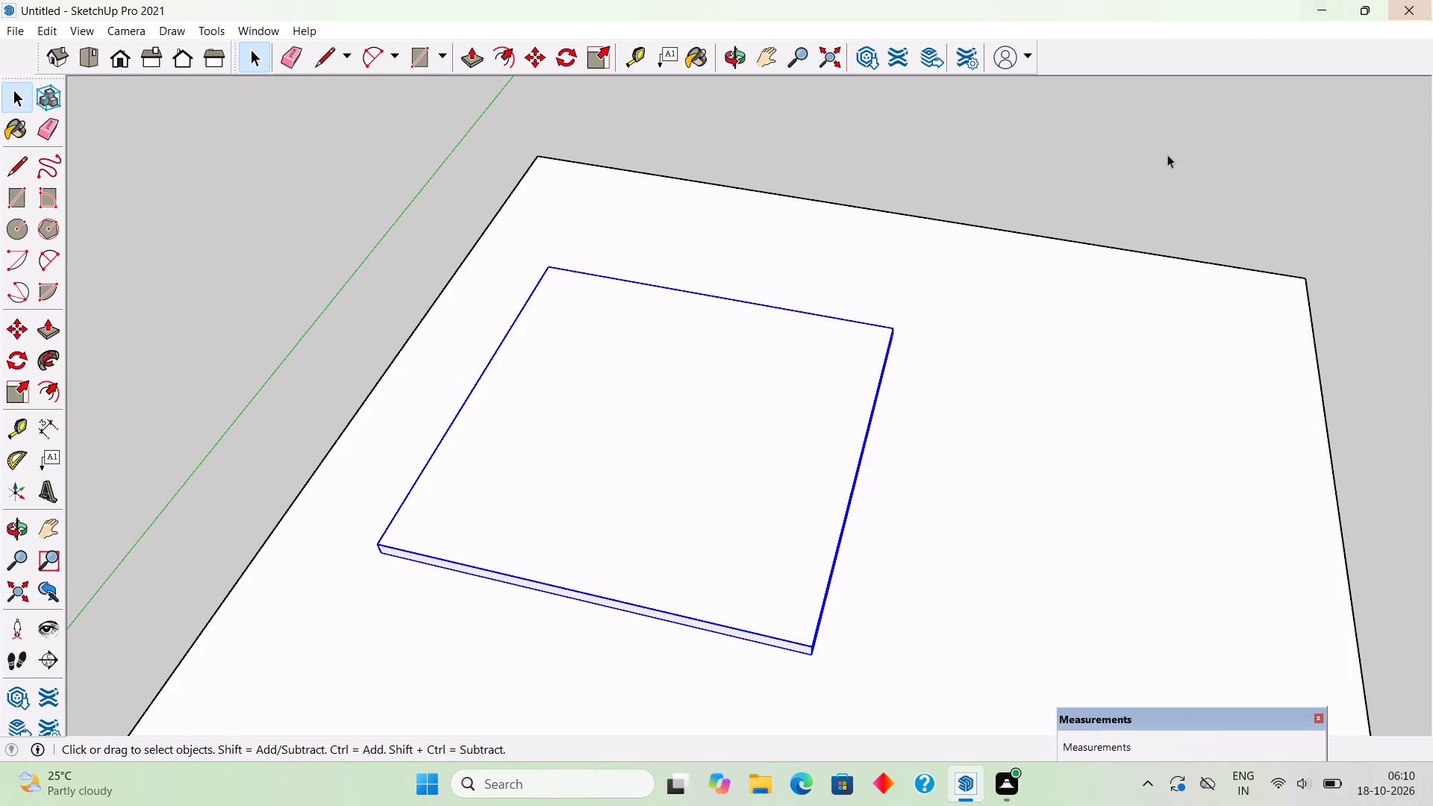
left_click(1161, 193)
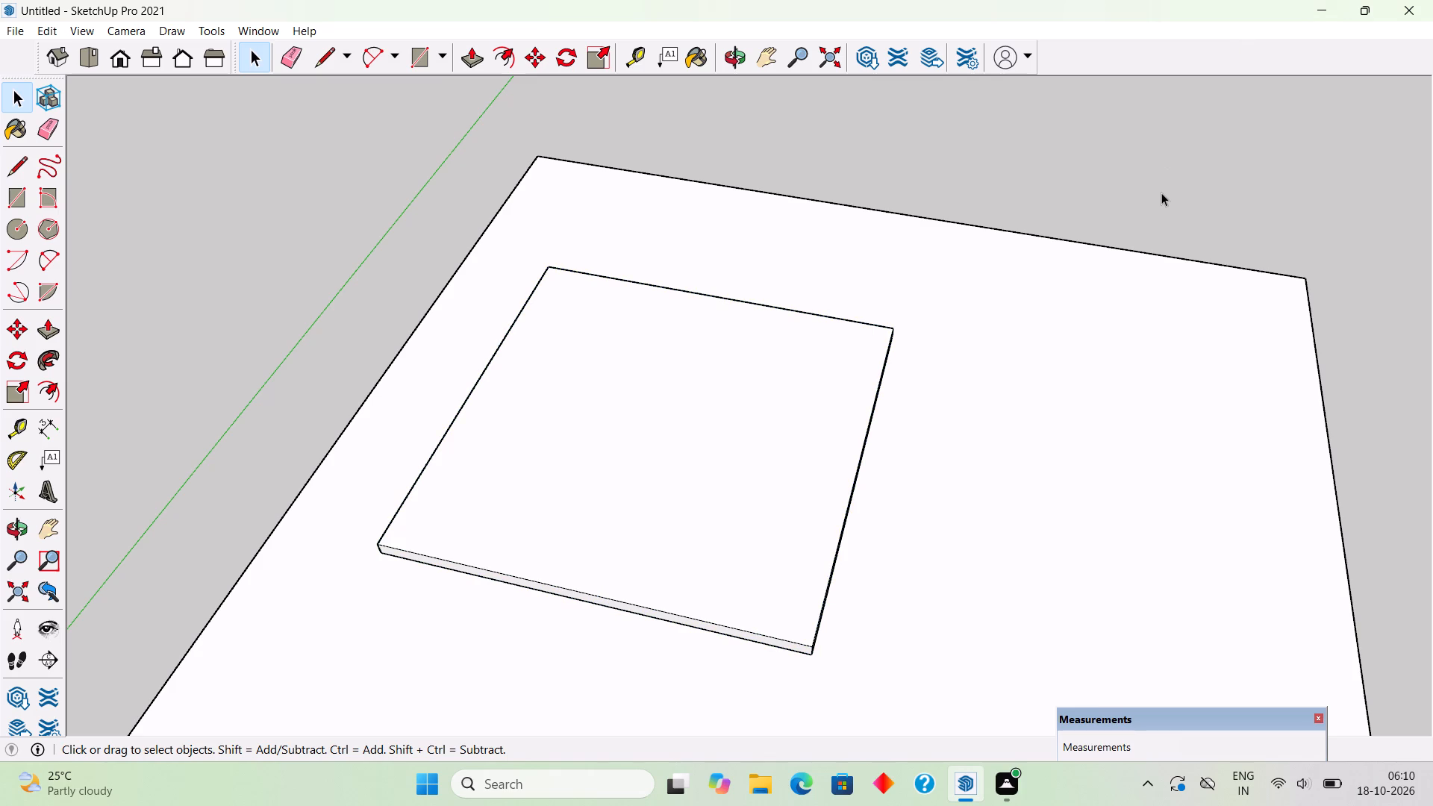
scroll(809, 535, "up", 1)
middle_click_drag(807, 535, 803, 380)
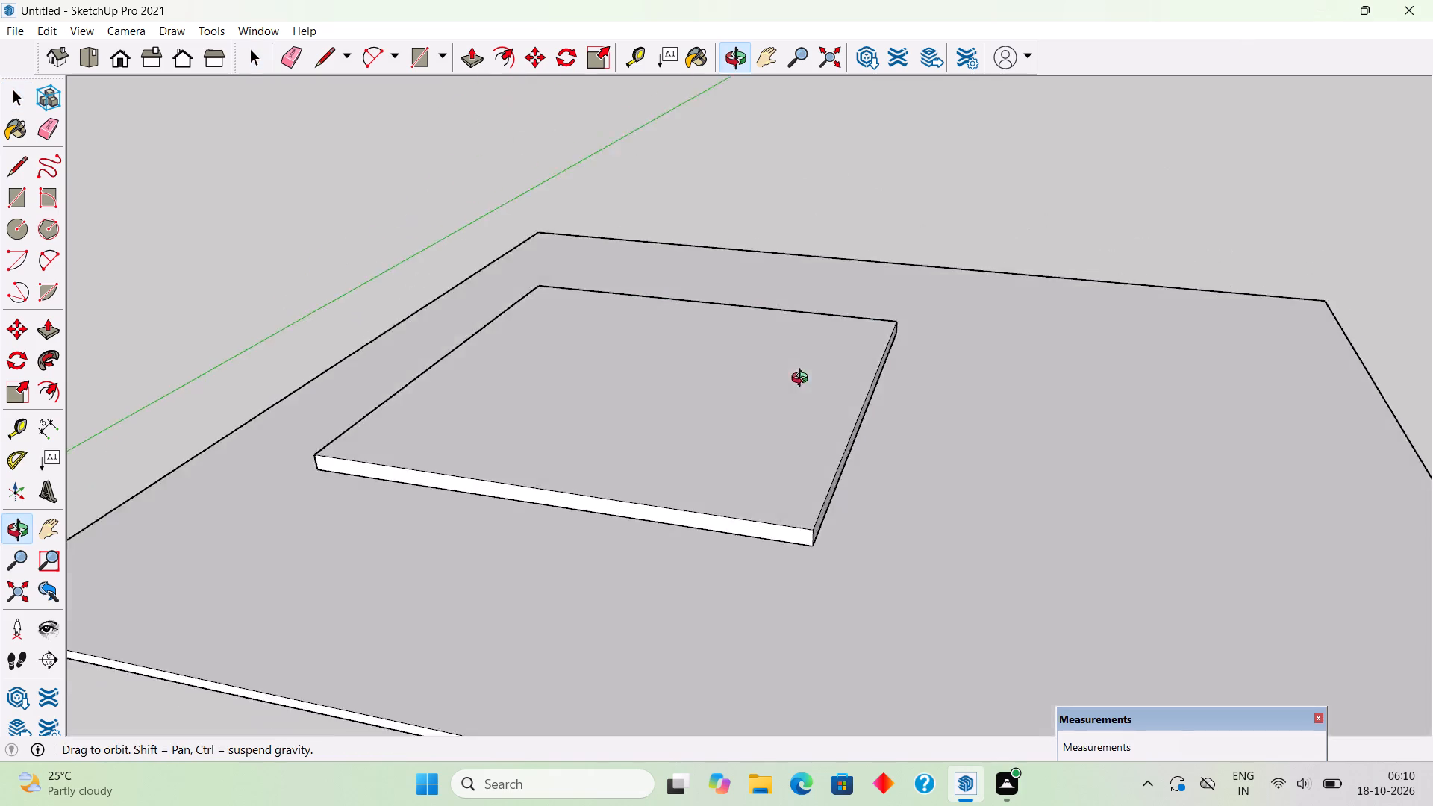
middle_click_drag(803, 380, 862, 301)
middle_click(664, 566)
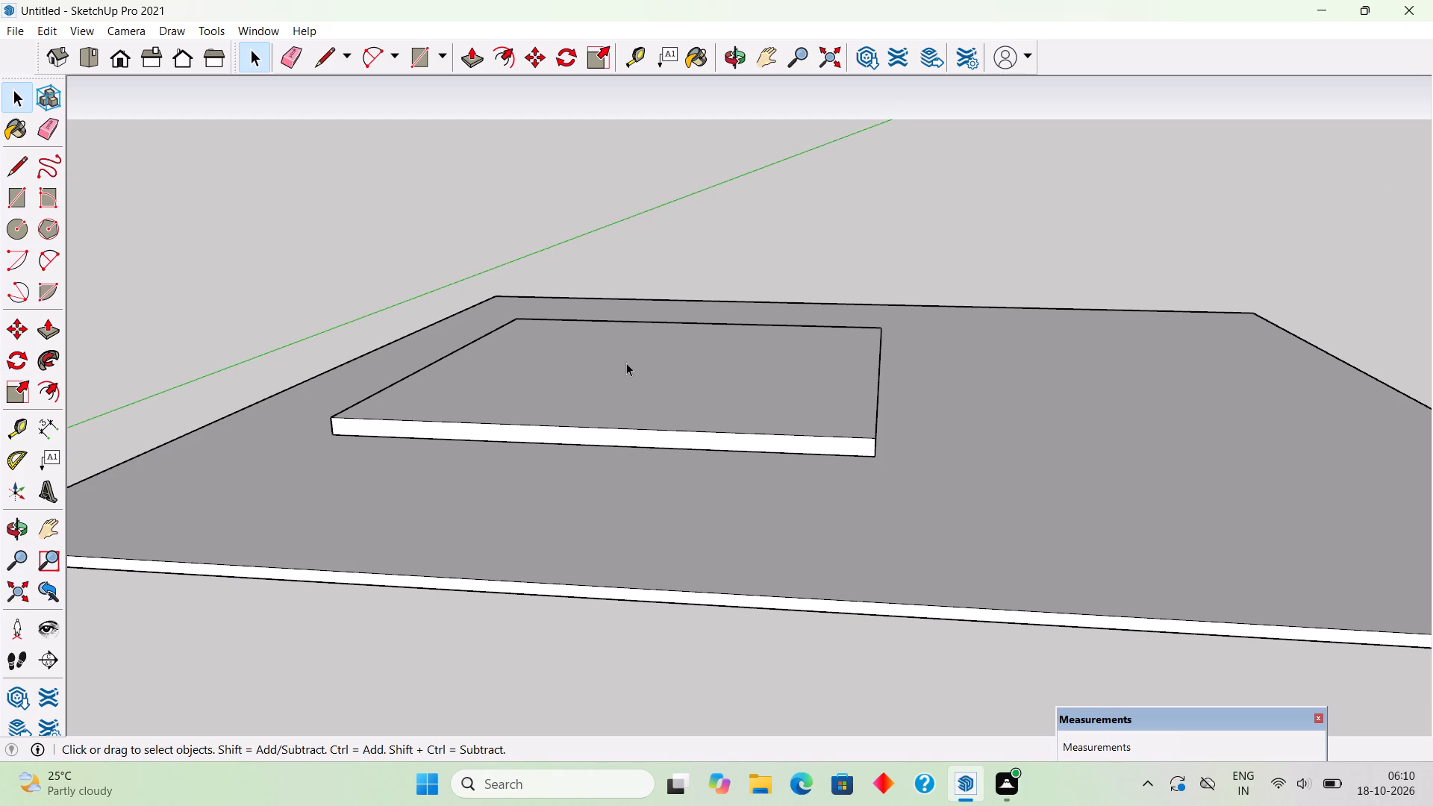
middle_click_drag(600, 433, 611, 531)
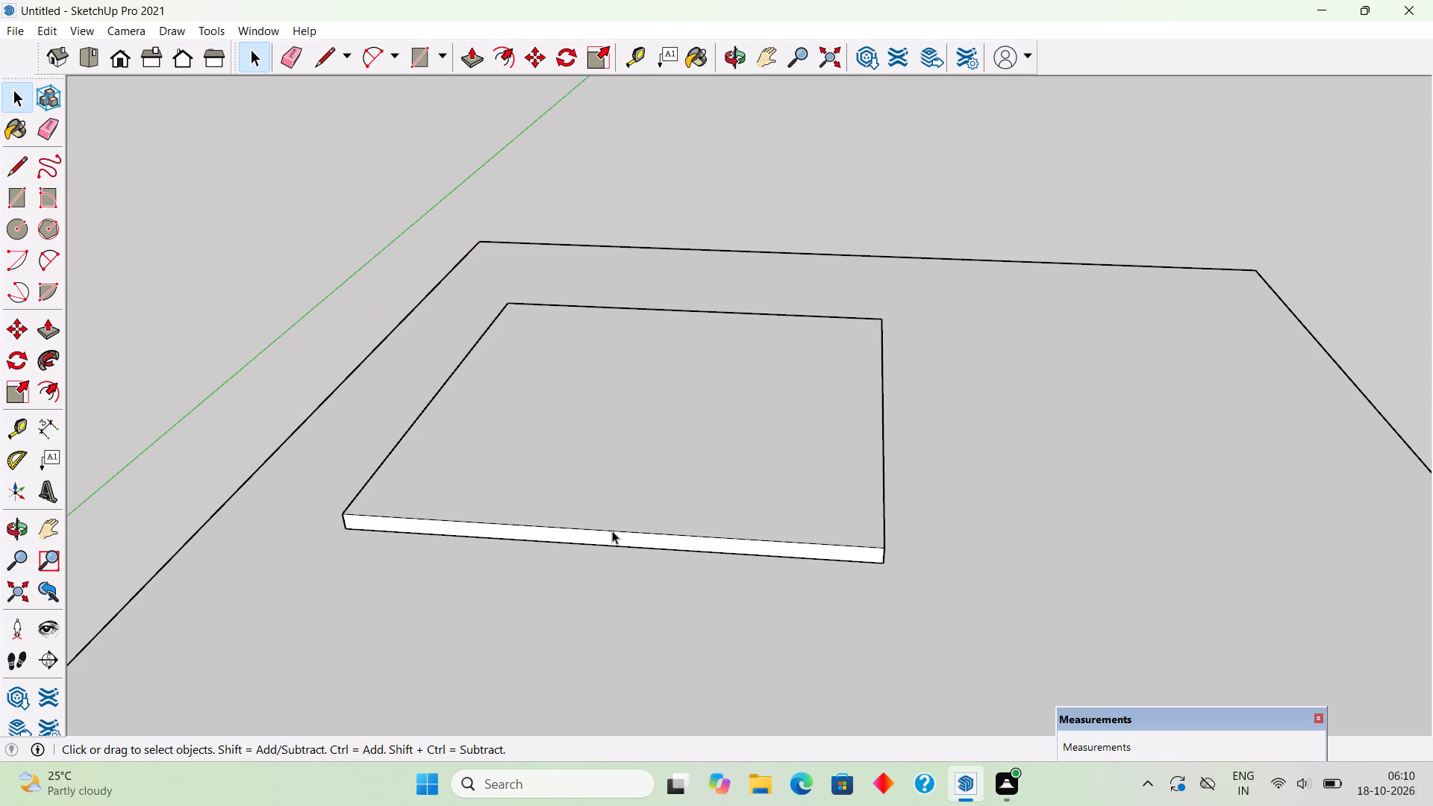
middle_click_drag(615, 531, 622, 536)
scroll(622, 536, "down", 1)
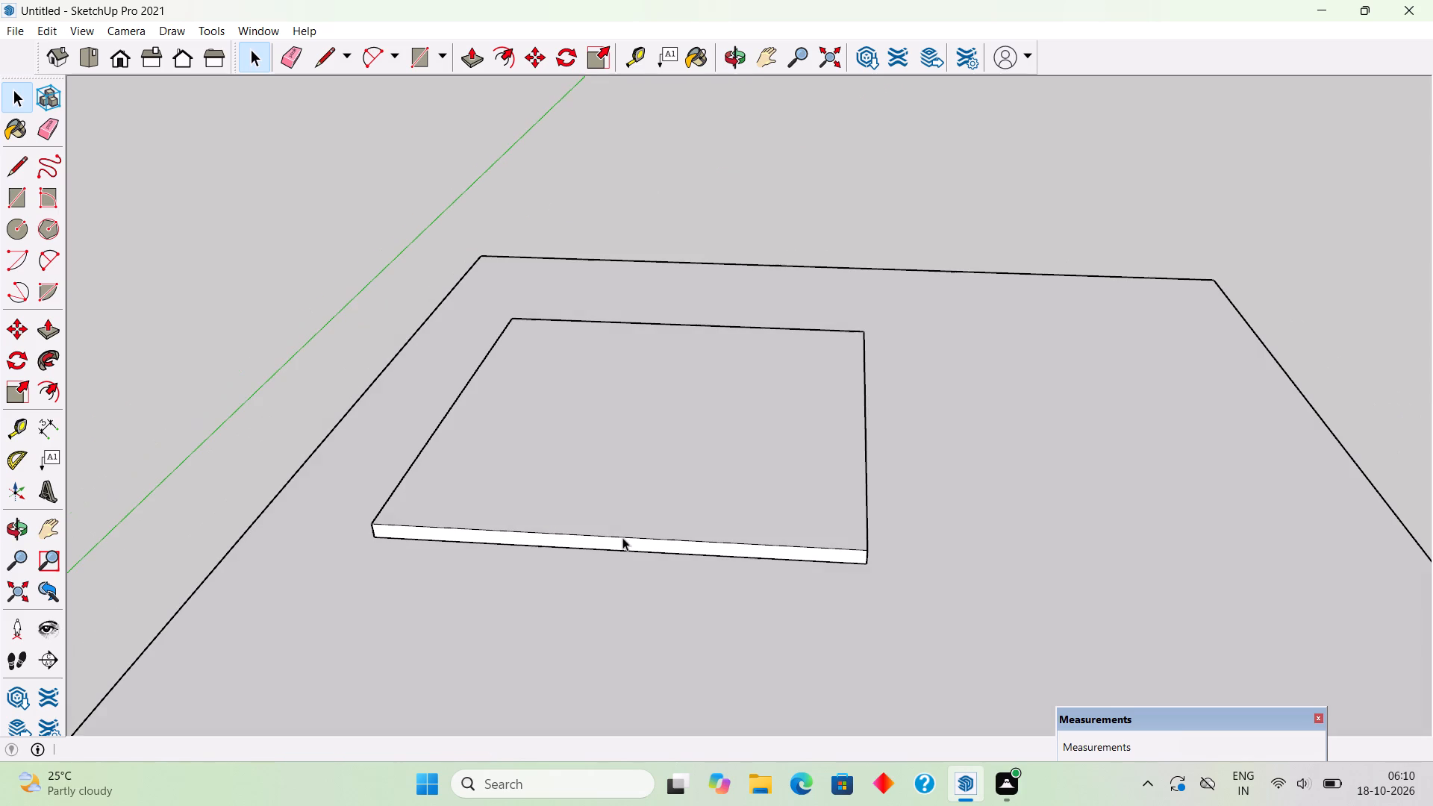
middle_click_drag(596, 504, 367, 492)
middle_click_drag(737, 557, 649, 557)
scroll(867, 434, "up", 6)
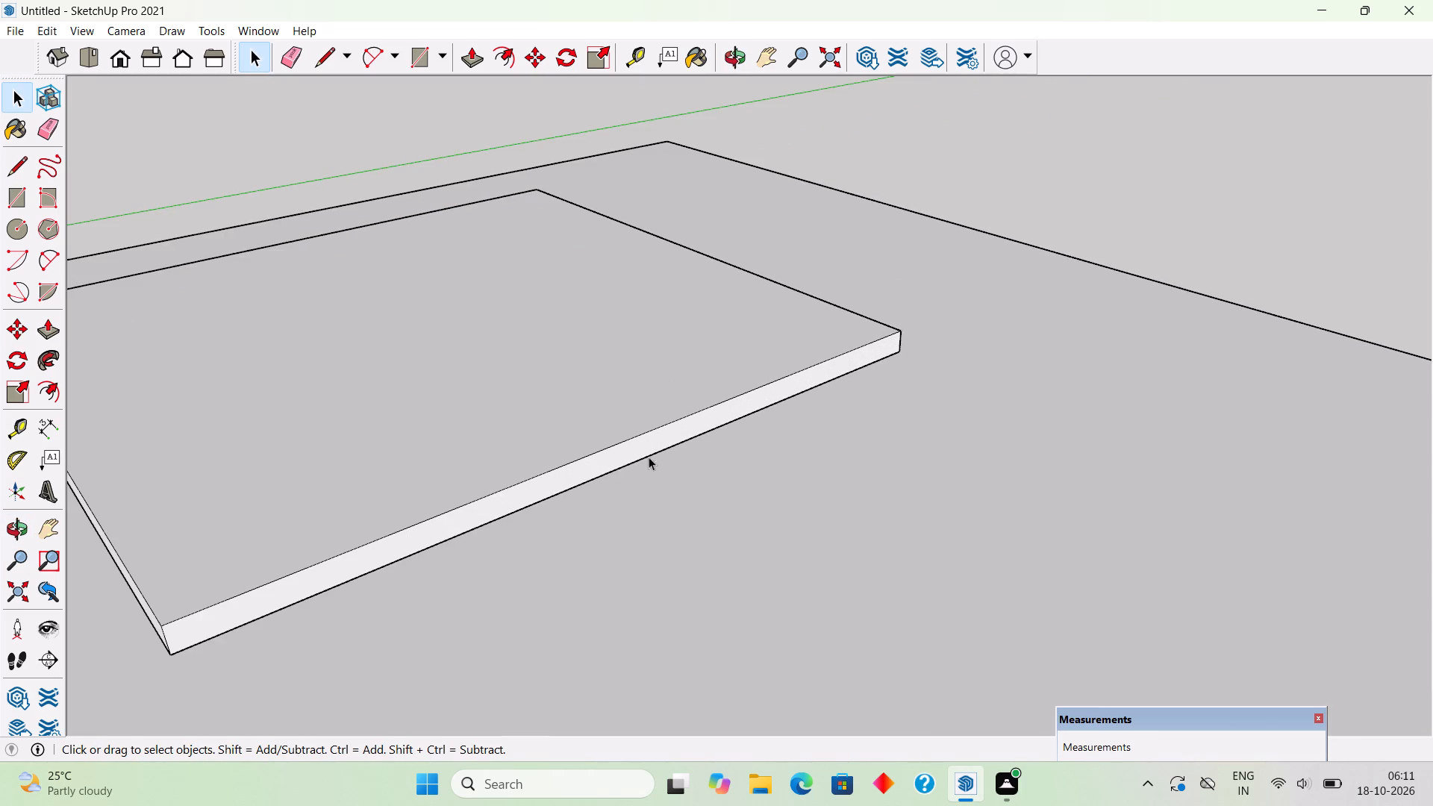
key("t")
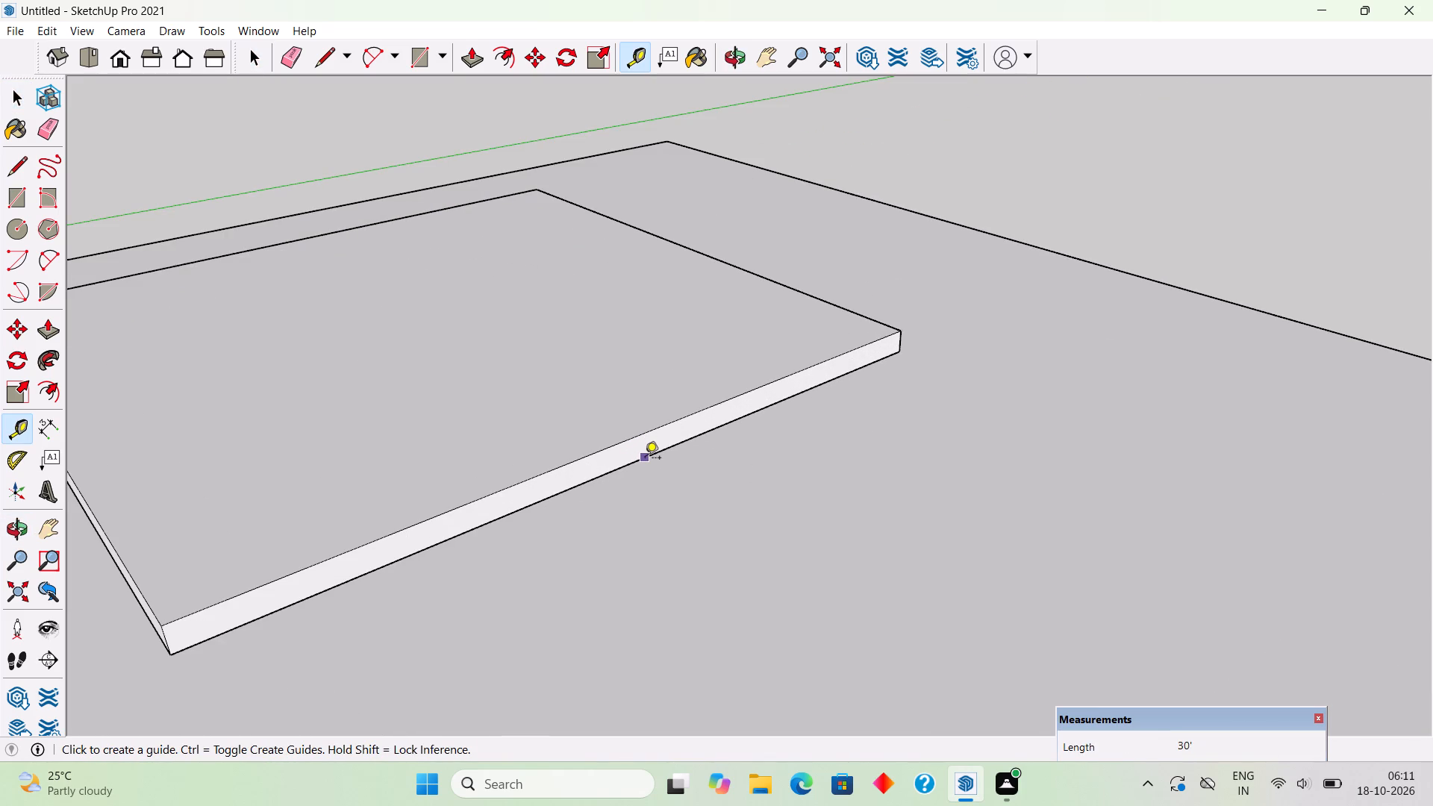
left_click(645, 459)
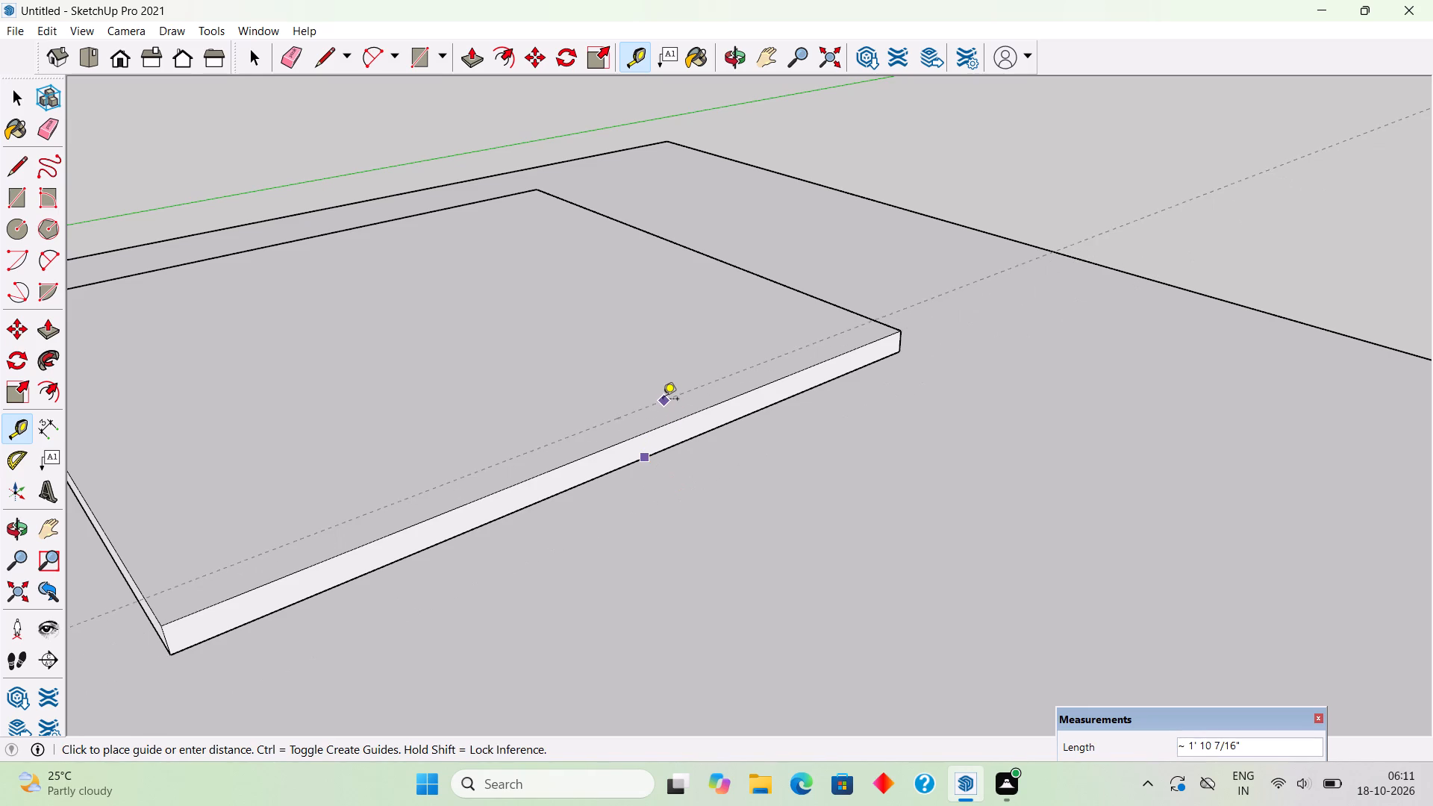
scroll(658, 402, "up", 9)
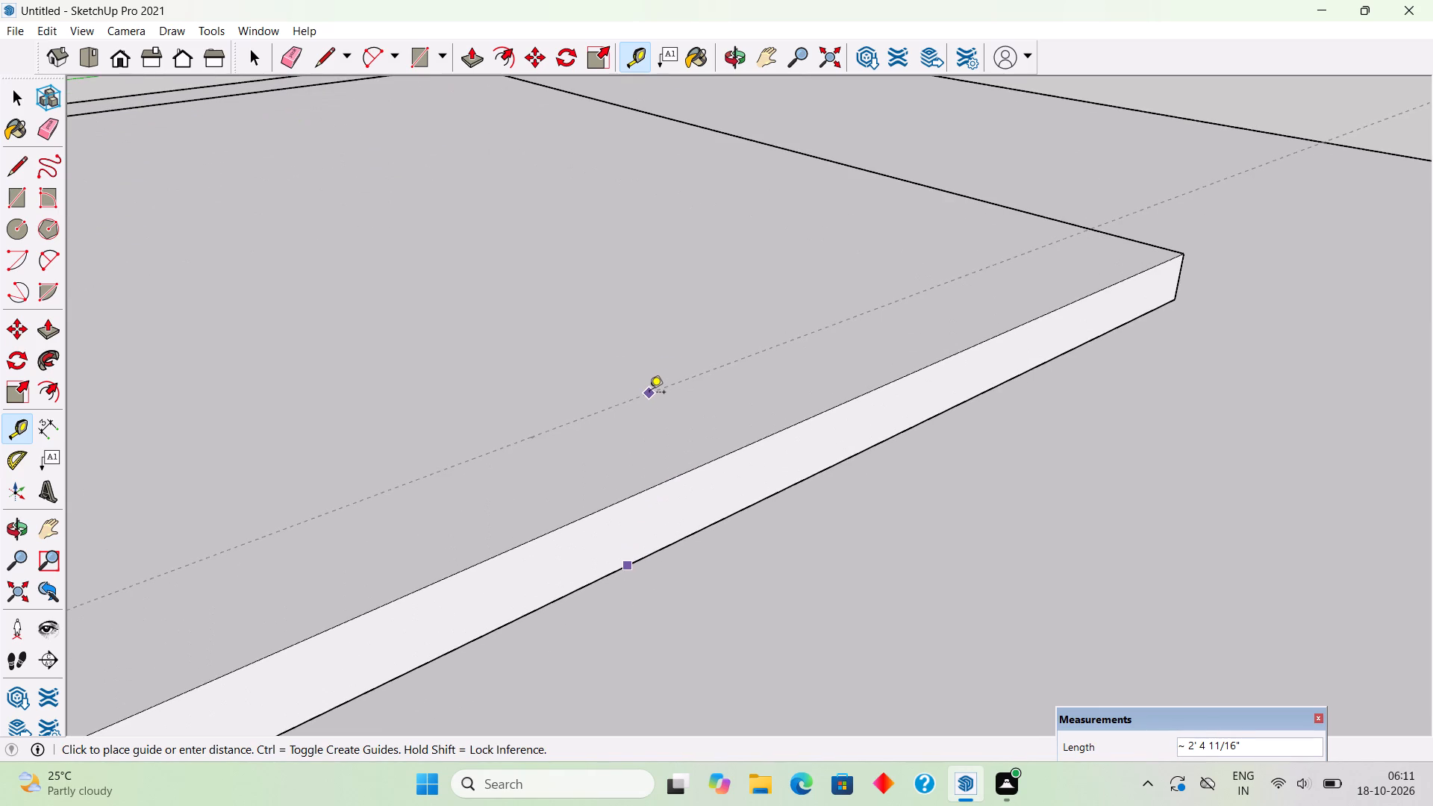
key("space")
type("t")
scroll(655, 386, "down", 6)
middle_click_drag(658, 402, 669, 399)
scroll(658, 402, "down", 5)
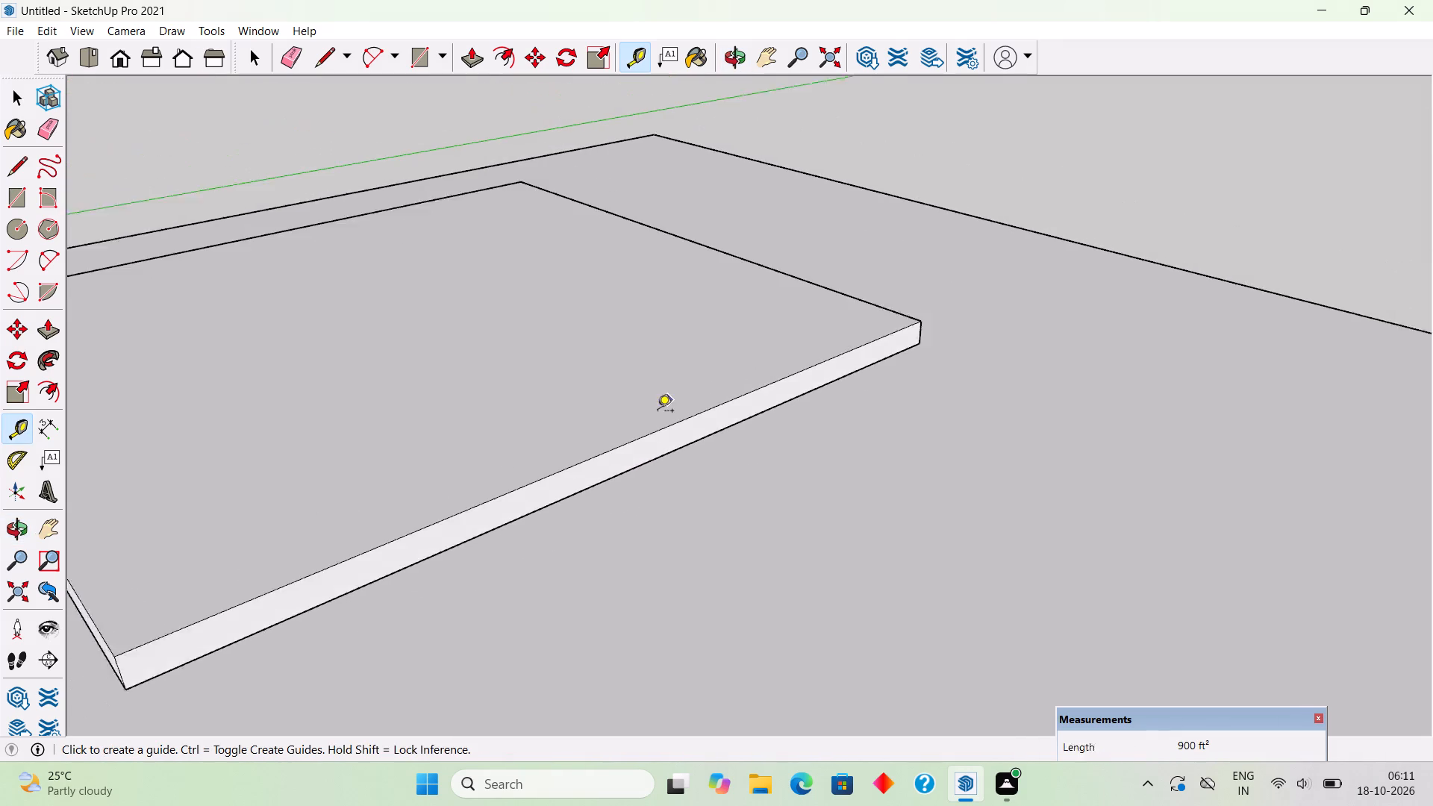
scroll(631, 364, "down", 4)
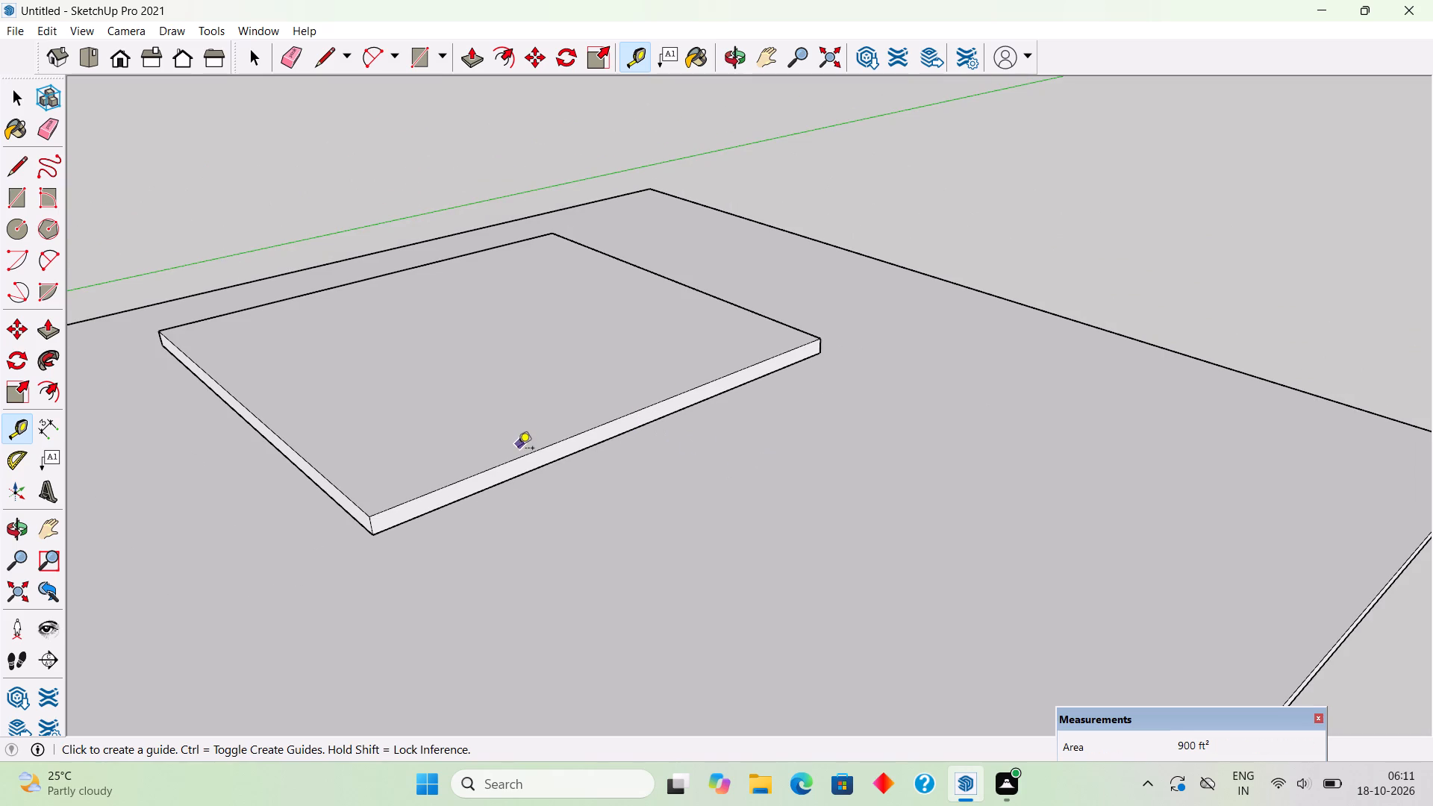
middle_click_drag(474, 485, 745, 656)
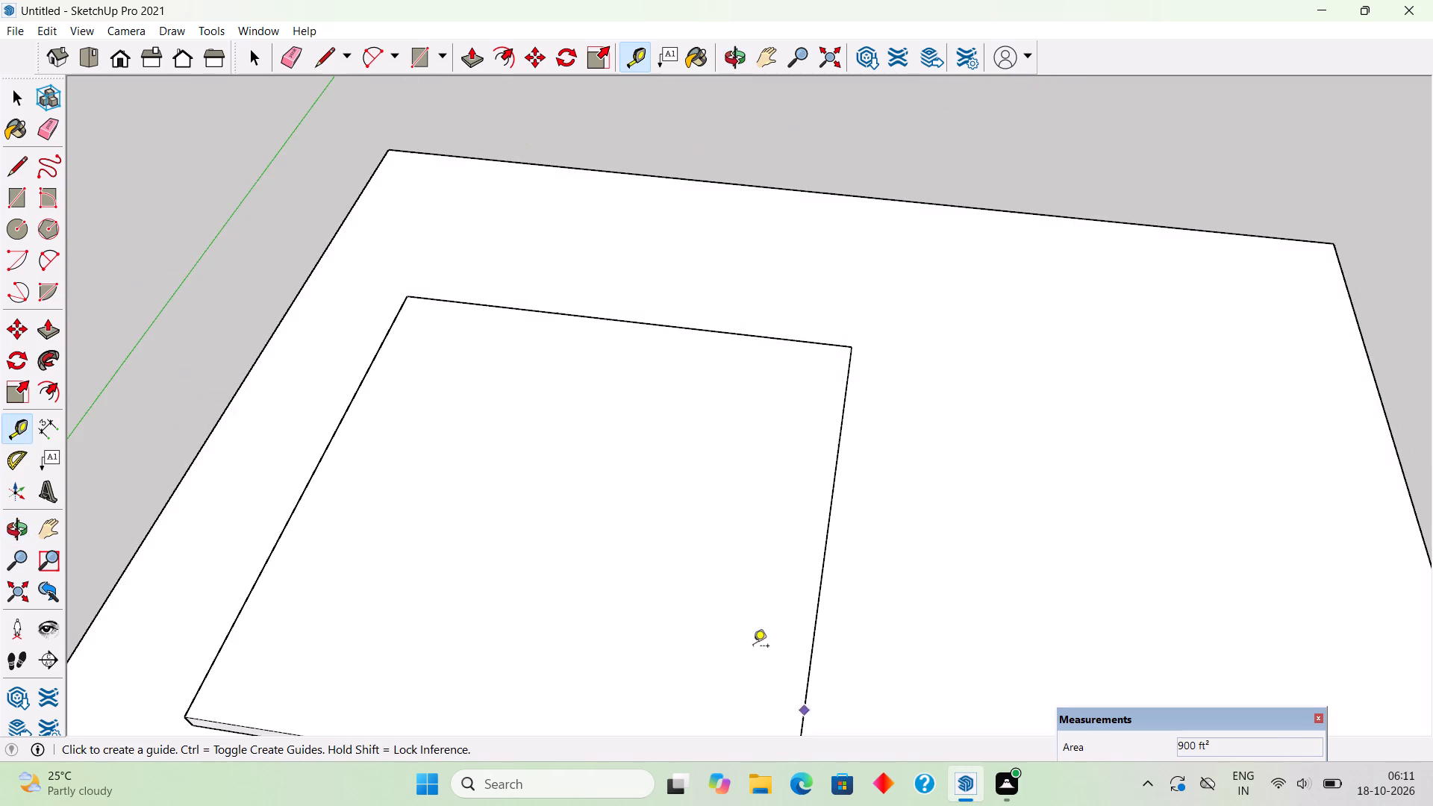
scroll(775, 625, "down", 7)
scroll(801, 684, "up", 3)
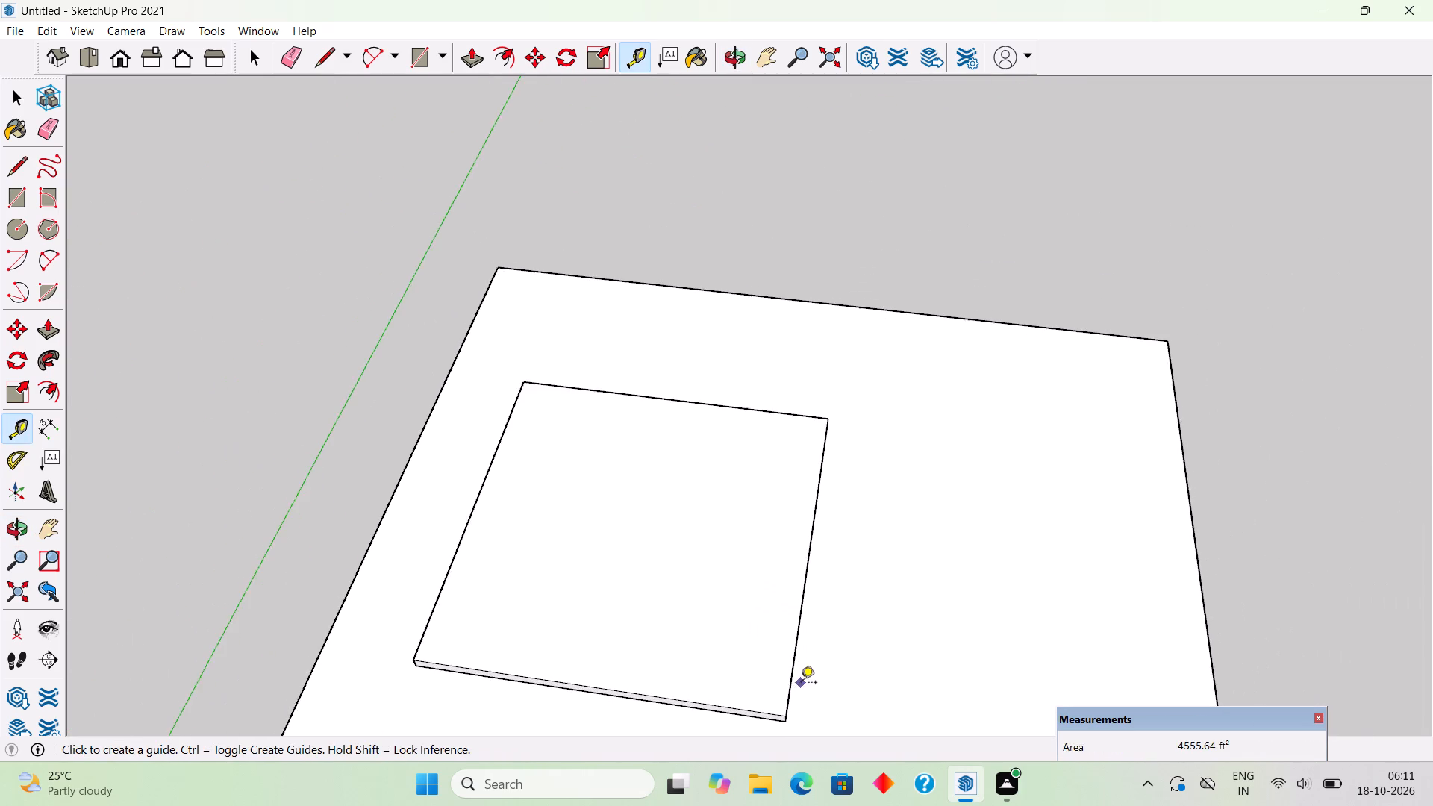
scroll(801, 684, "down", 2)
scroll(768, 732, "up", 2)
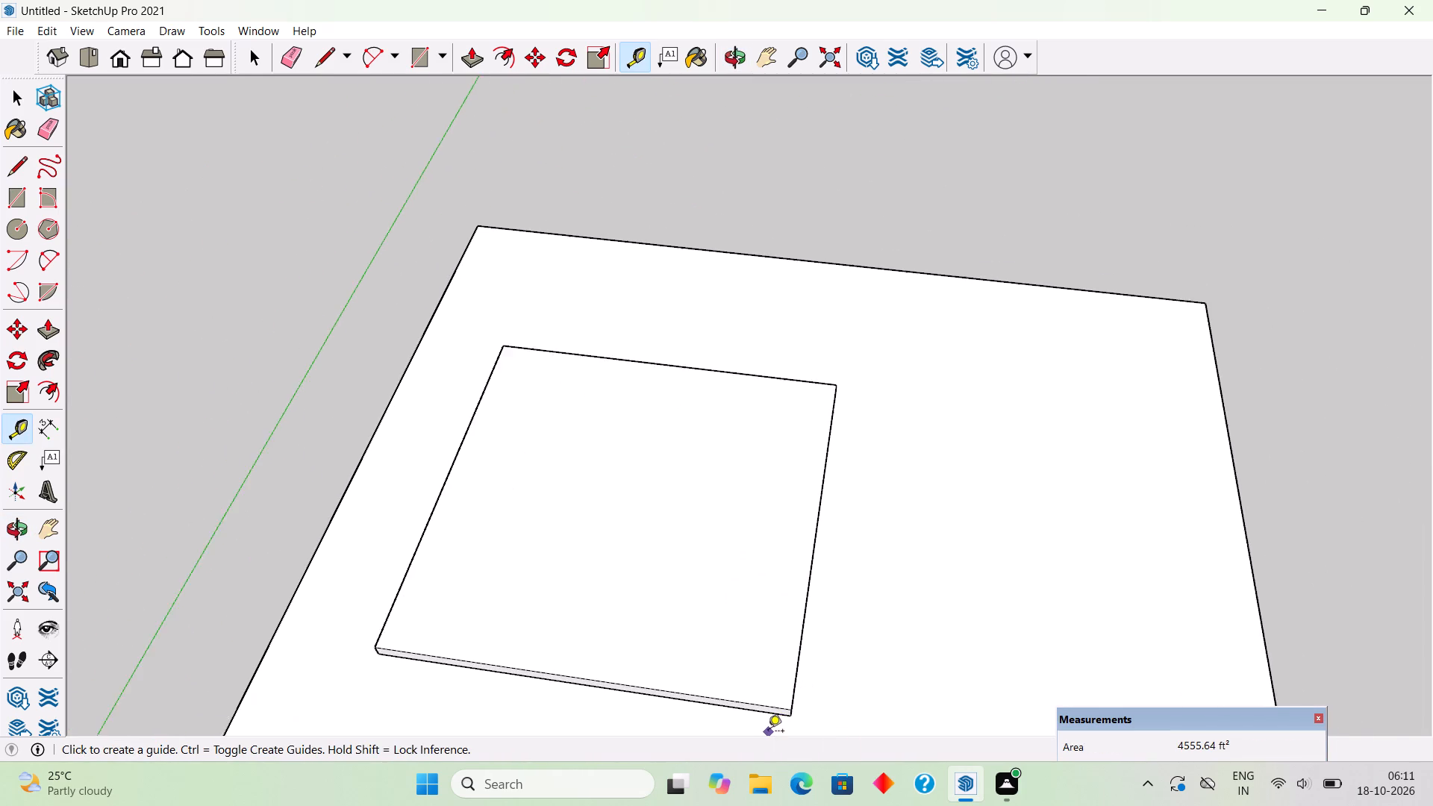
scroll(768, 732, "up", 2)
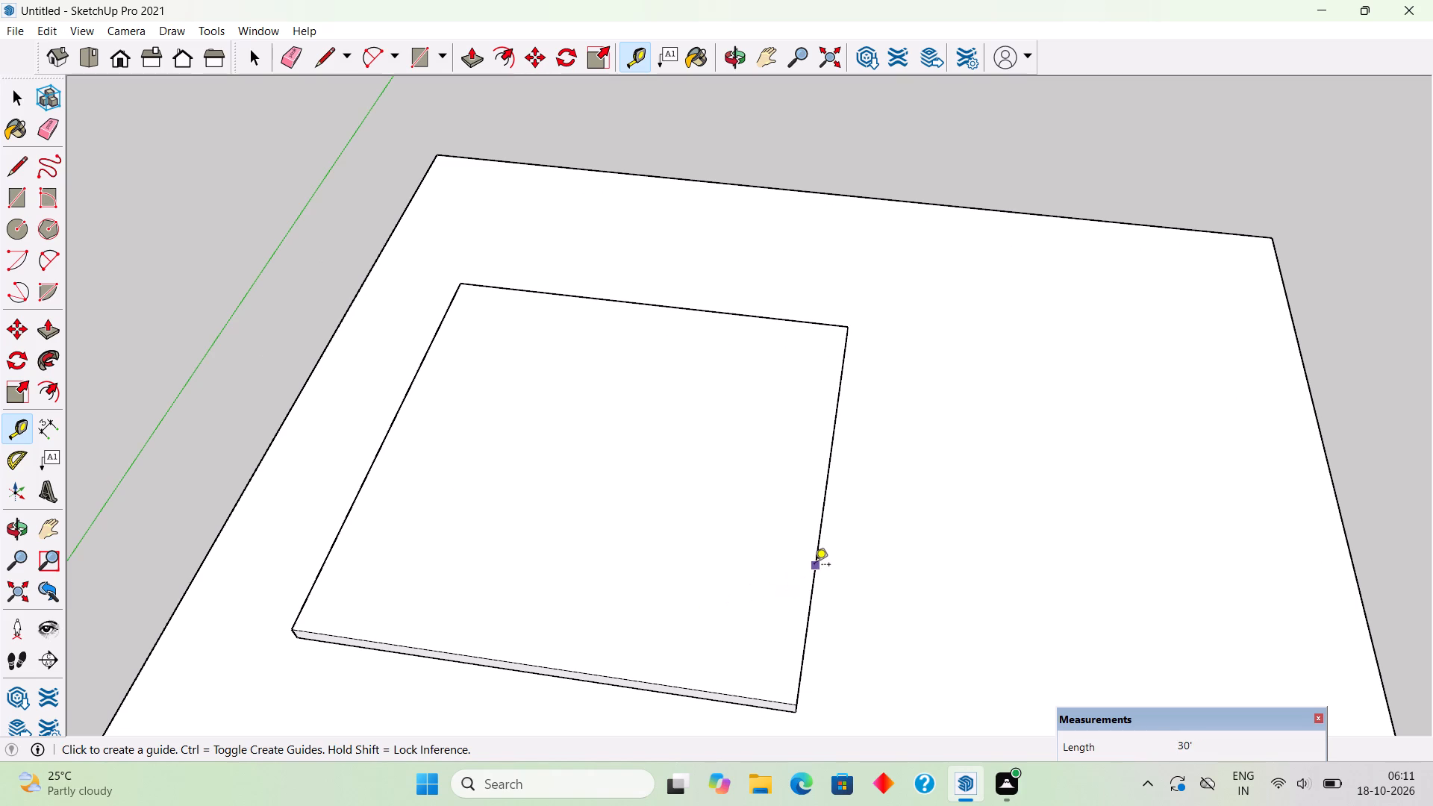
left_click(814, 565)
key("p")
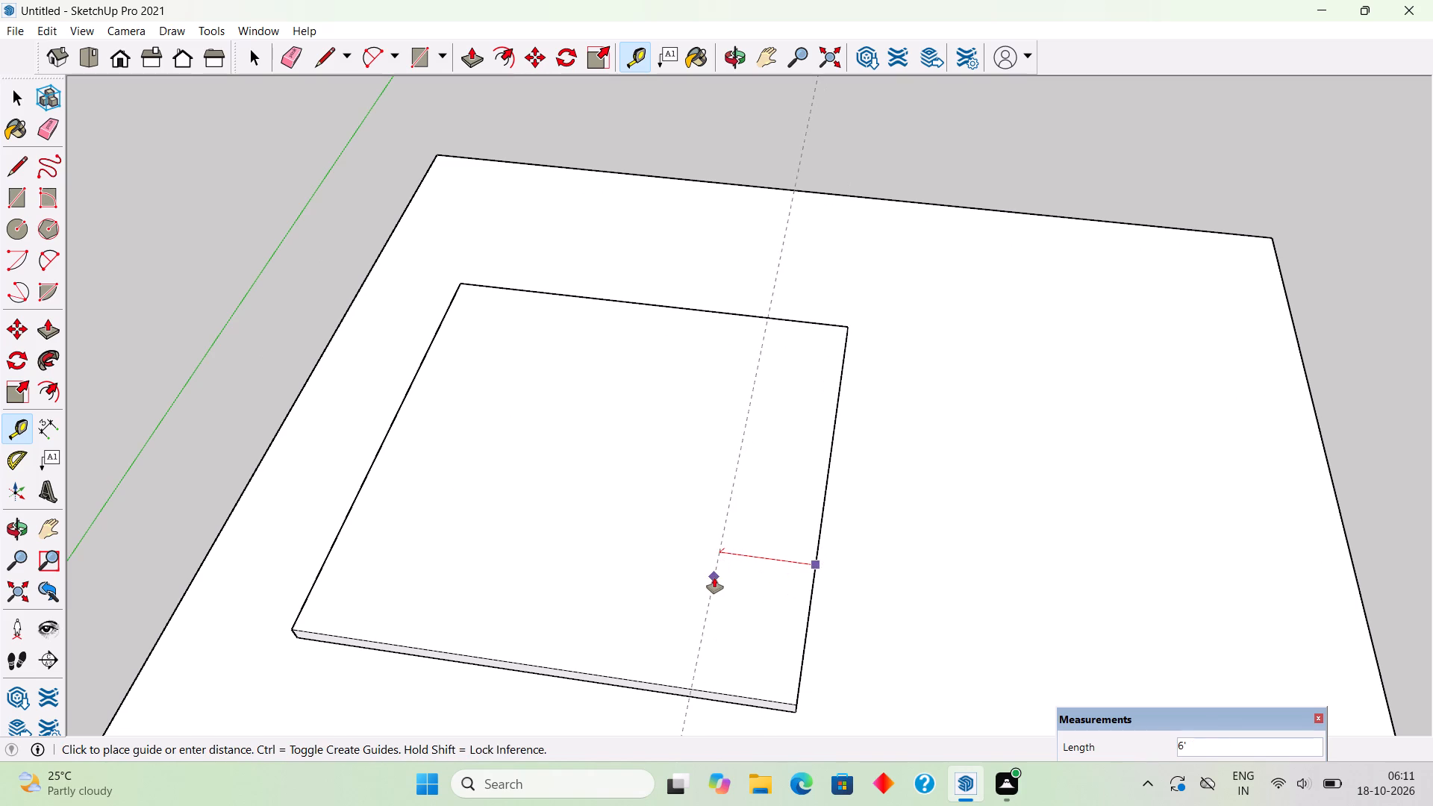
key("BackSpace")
Place a guide line 9" inward from the platform's top edge that runs parallel to the green axis, on the side farther from it.
key("t")
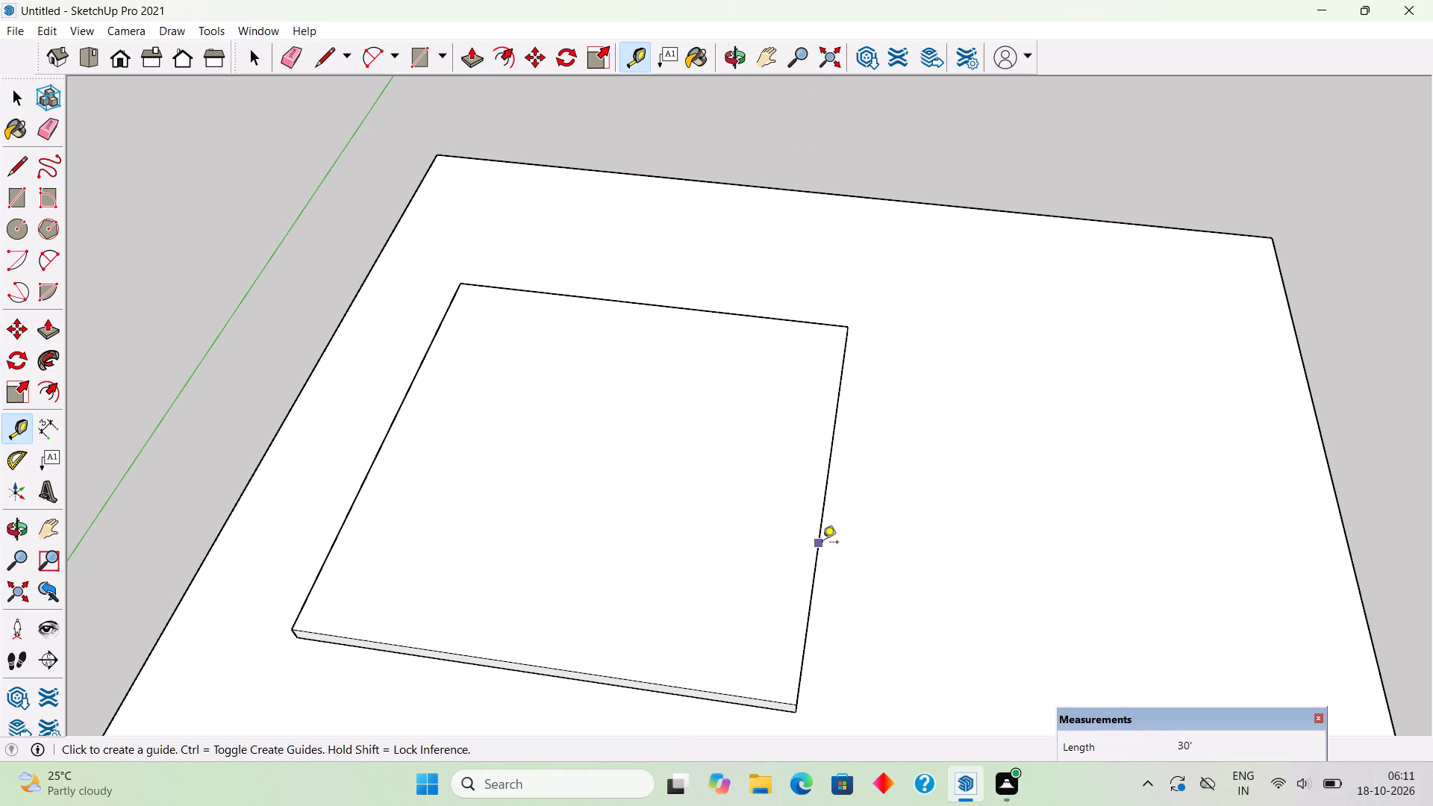
left_click(822, 543)
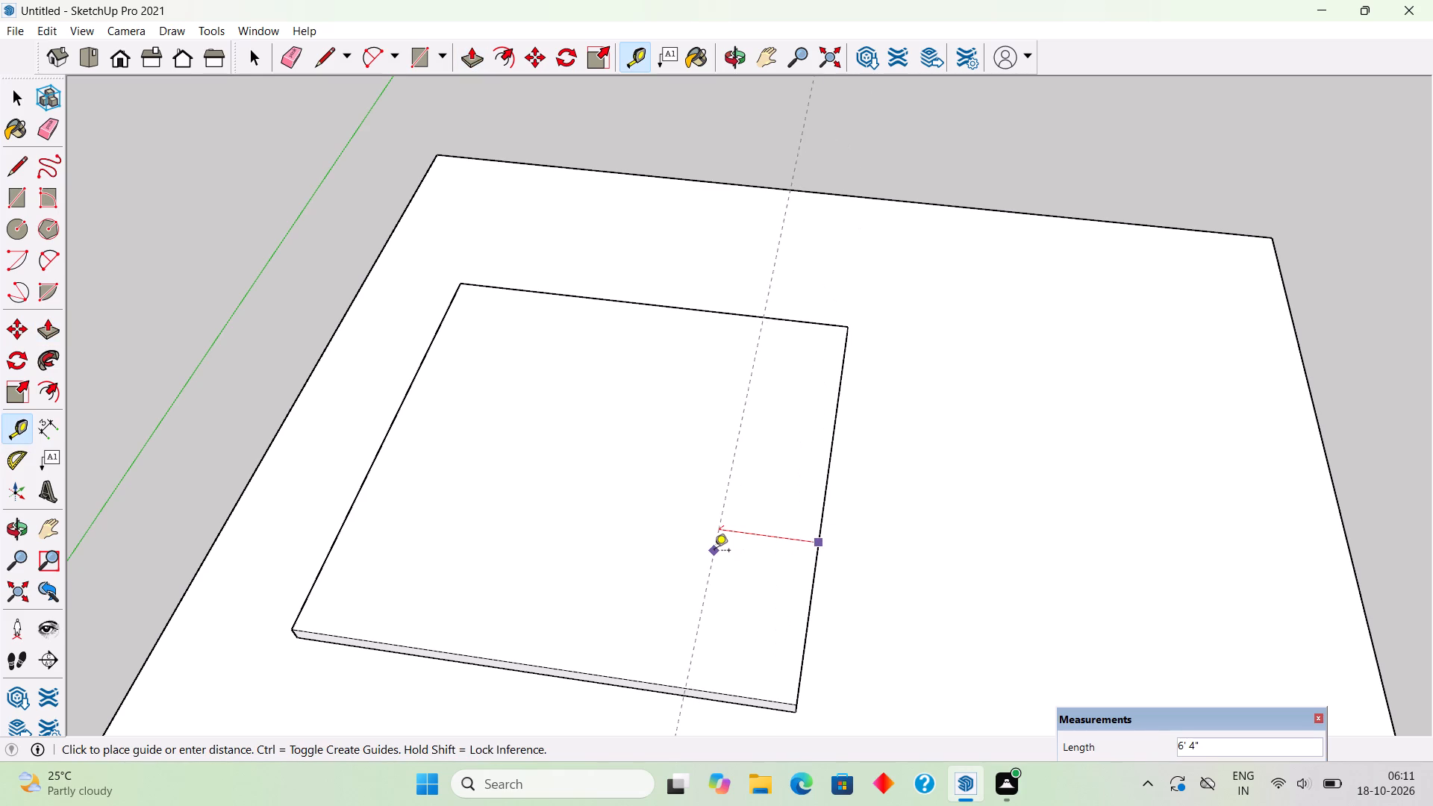
key("9")
key("shift+quotedbl")
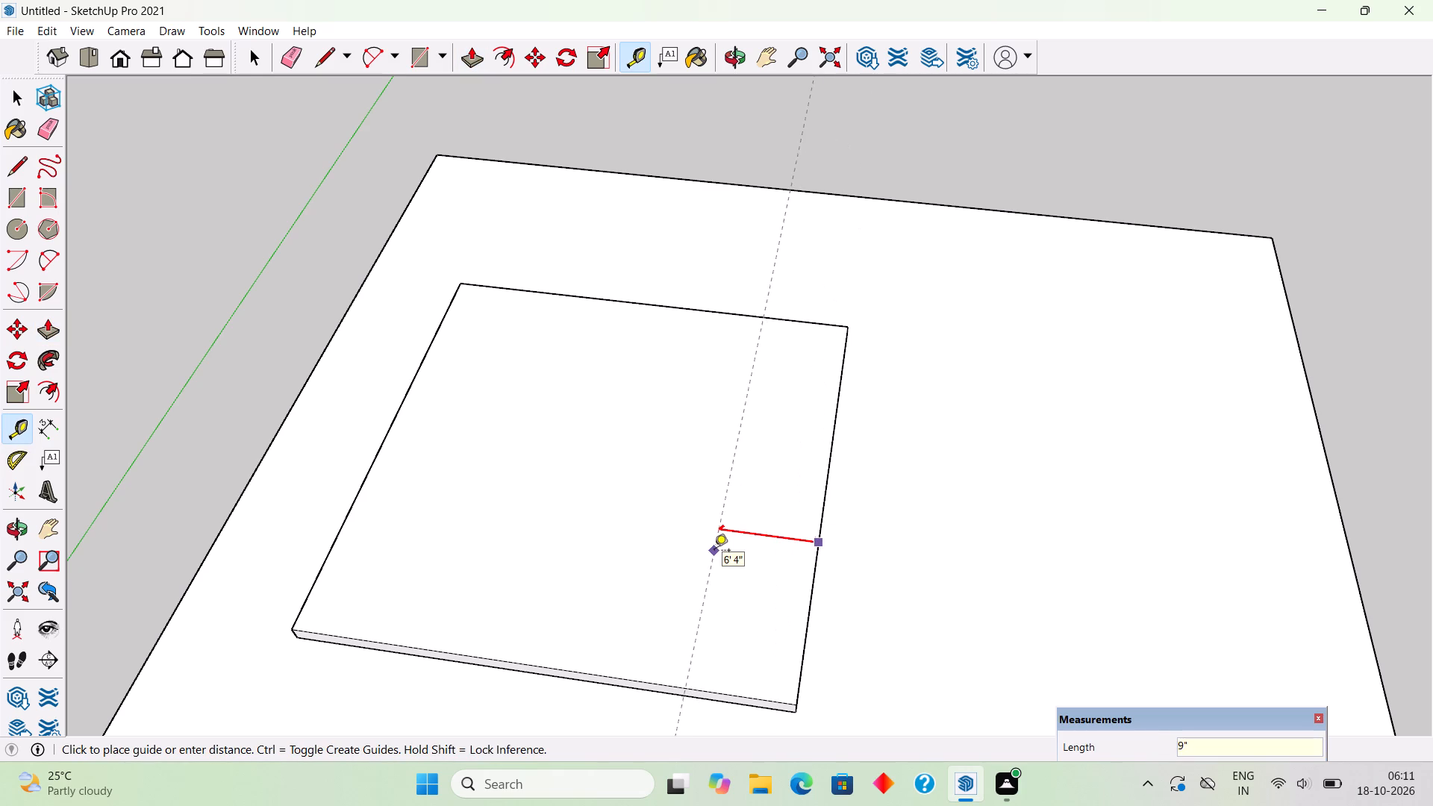
key("Return")
Draw a 9" by 30' rectangle on the platform's top, between the guide line and the adjacent edge.
key("r")
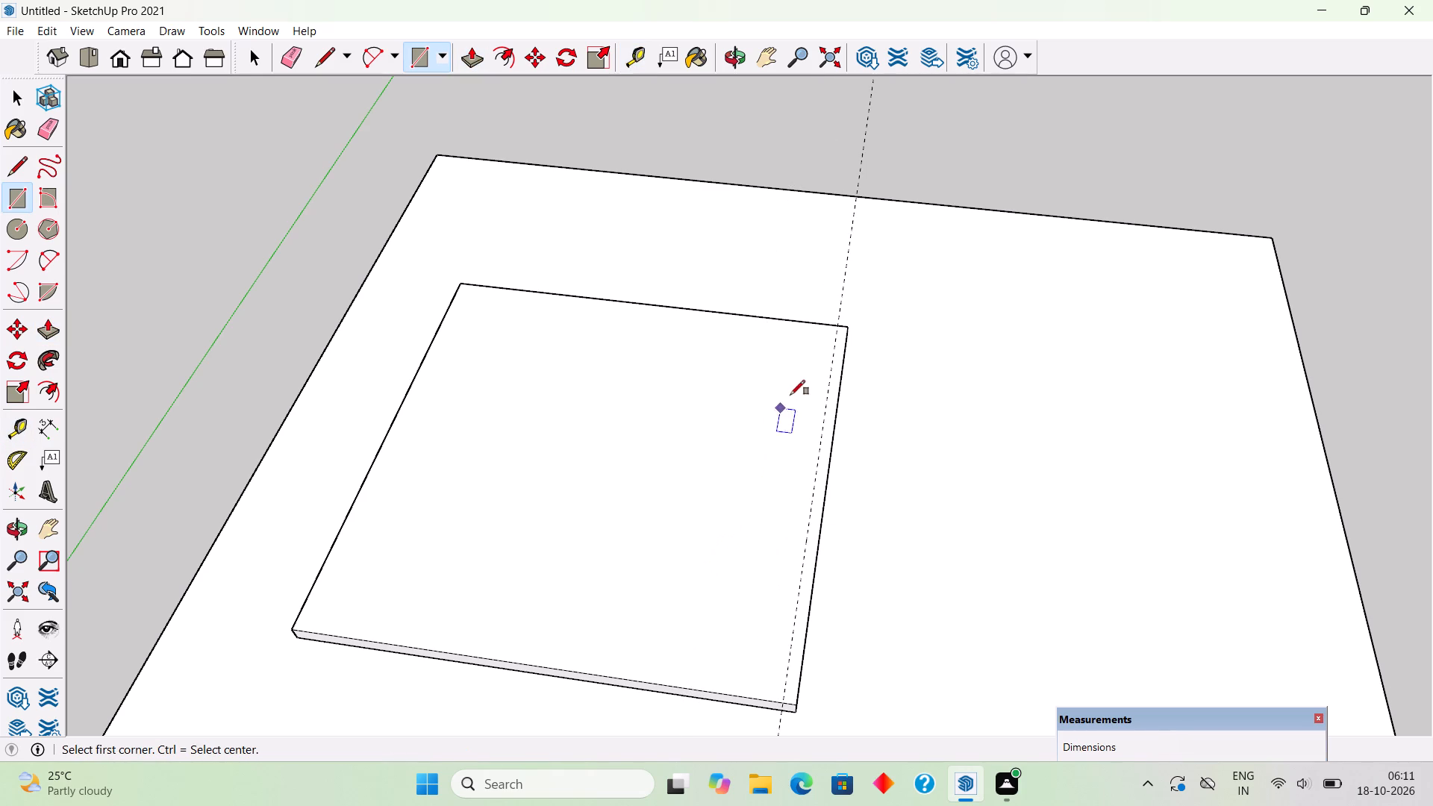
left_click(836, 323)
left_click(801, 701)
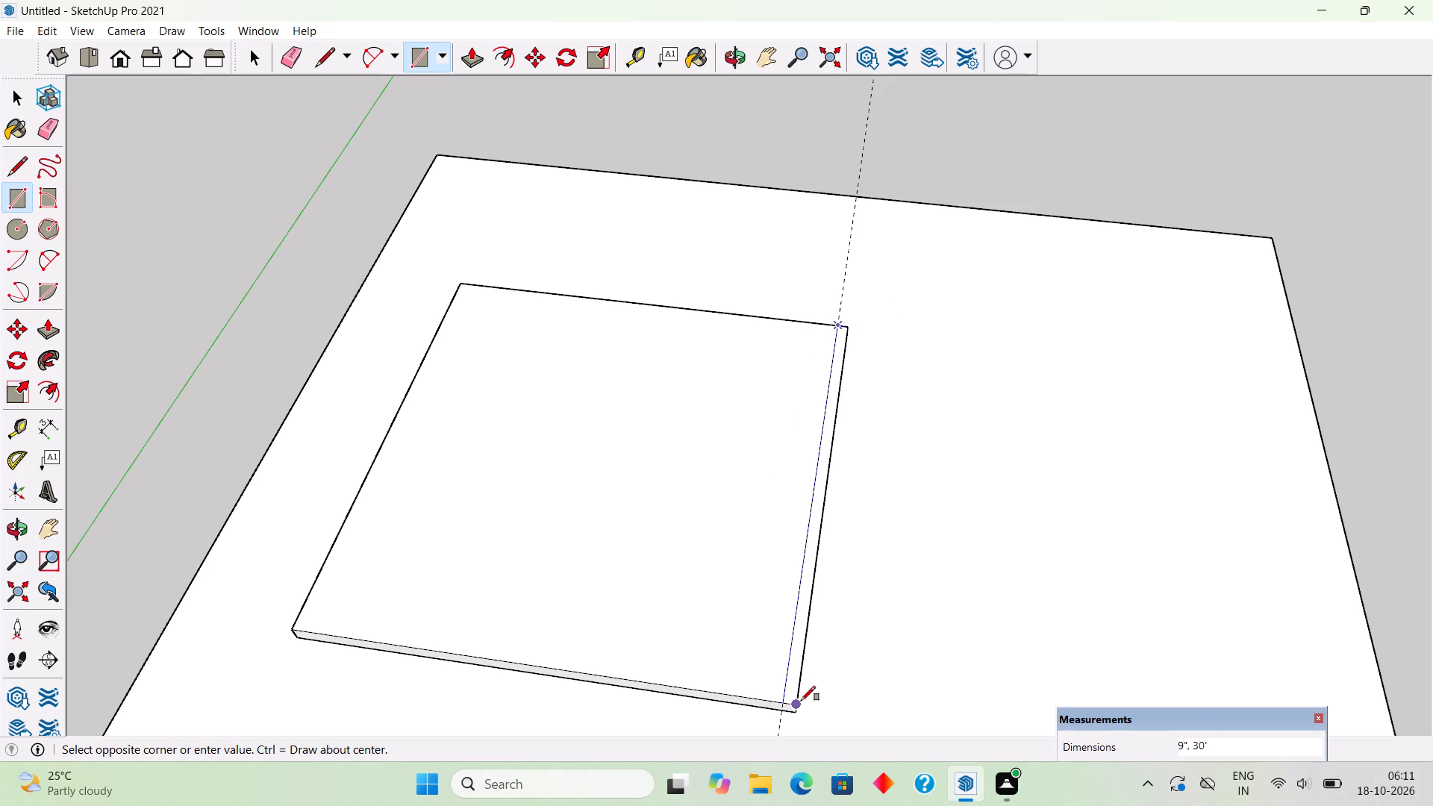
Extrude the 9" by 30' strip upward by 10' to form a wall.
key("p")
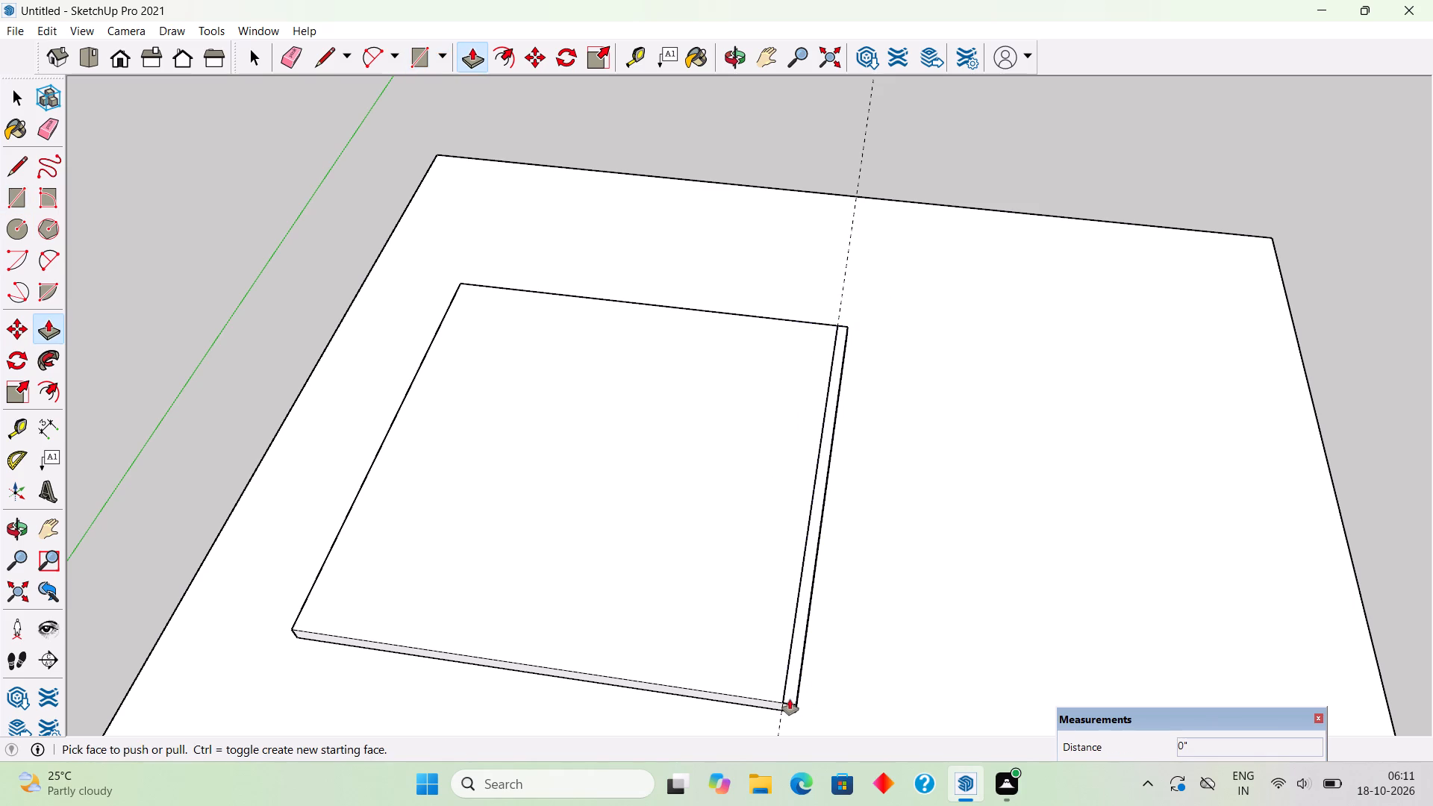
left_click(790, 699)
type("10'")
key("Return")
key("space")
Make the 10' high wall a group, separate from the platform.
middle_click_drag(772, 675, 772, 637)
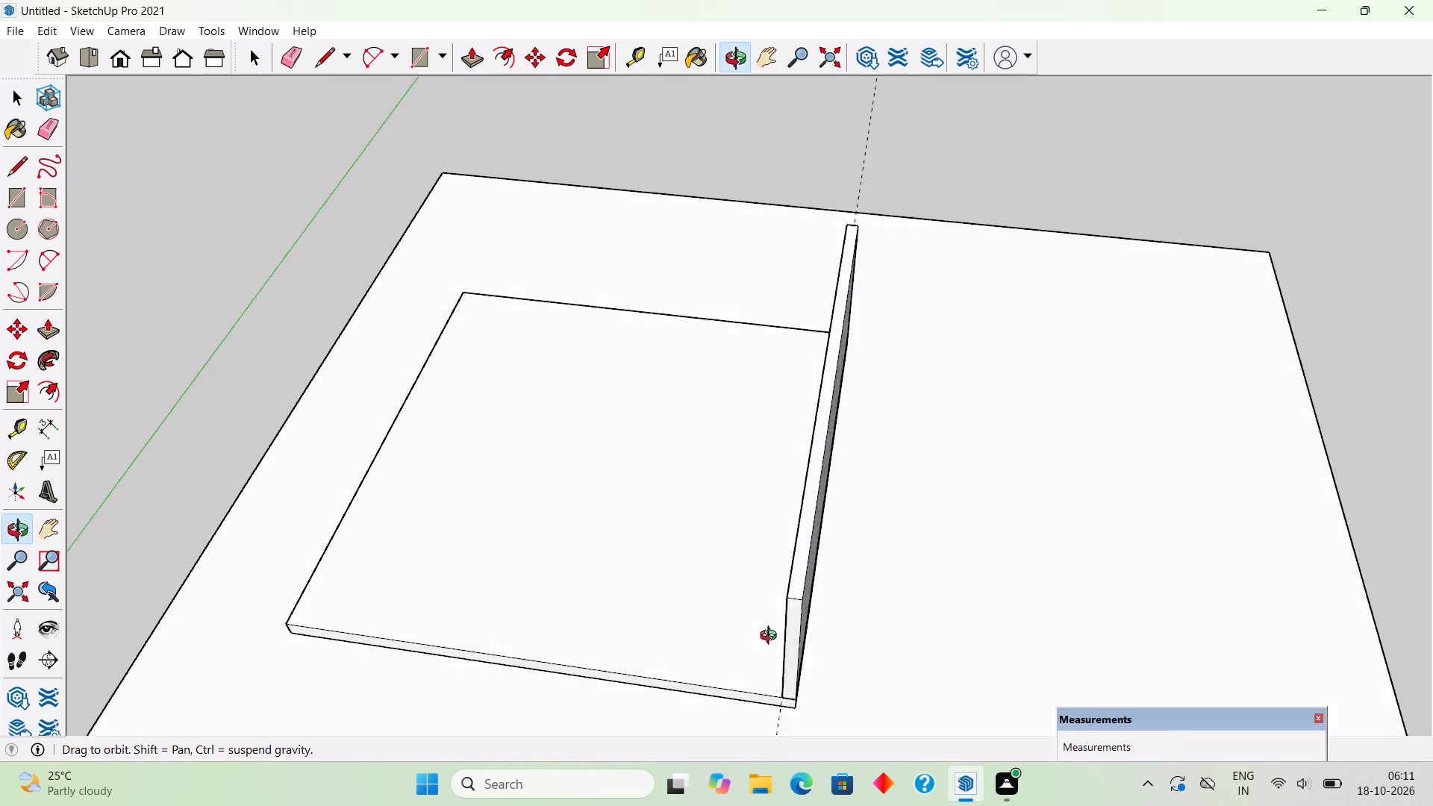
middle_click_drag(772, 637, 797, 489)
scroll(797, 489, "down", 4)
triple_click(817, 509)
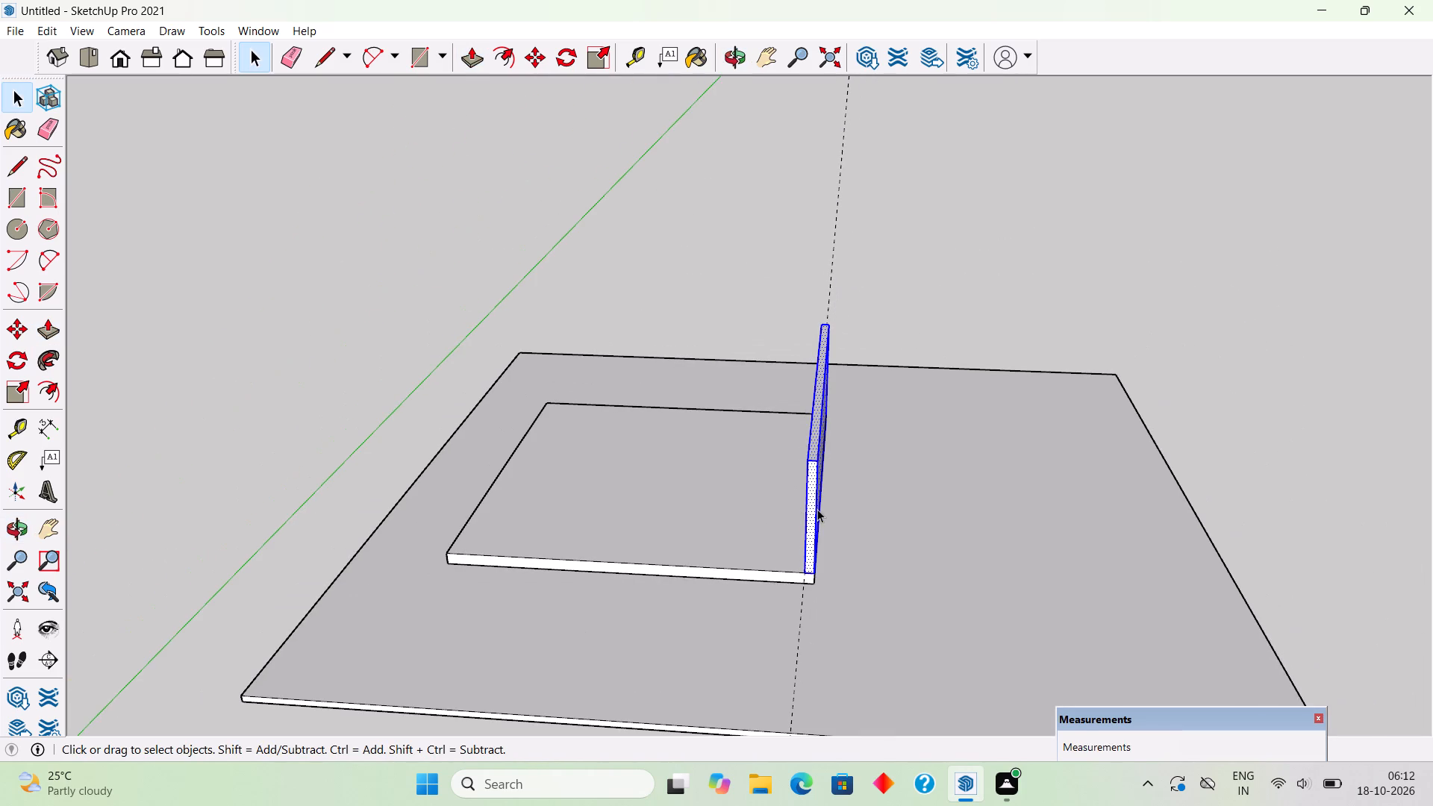
right_click(817, 509)
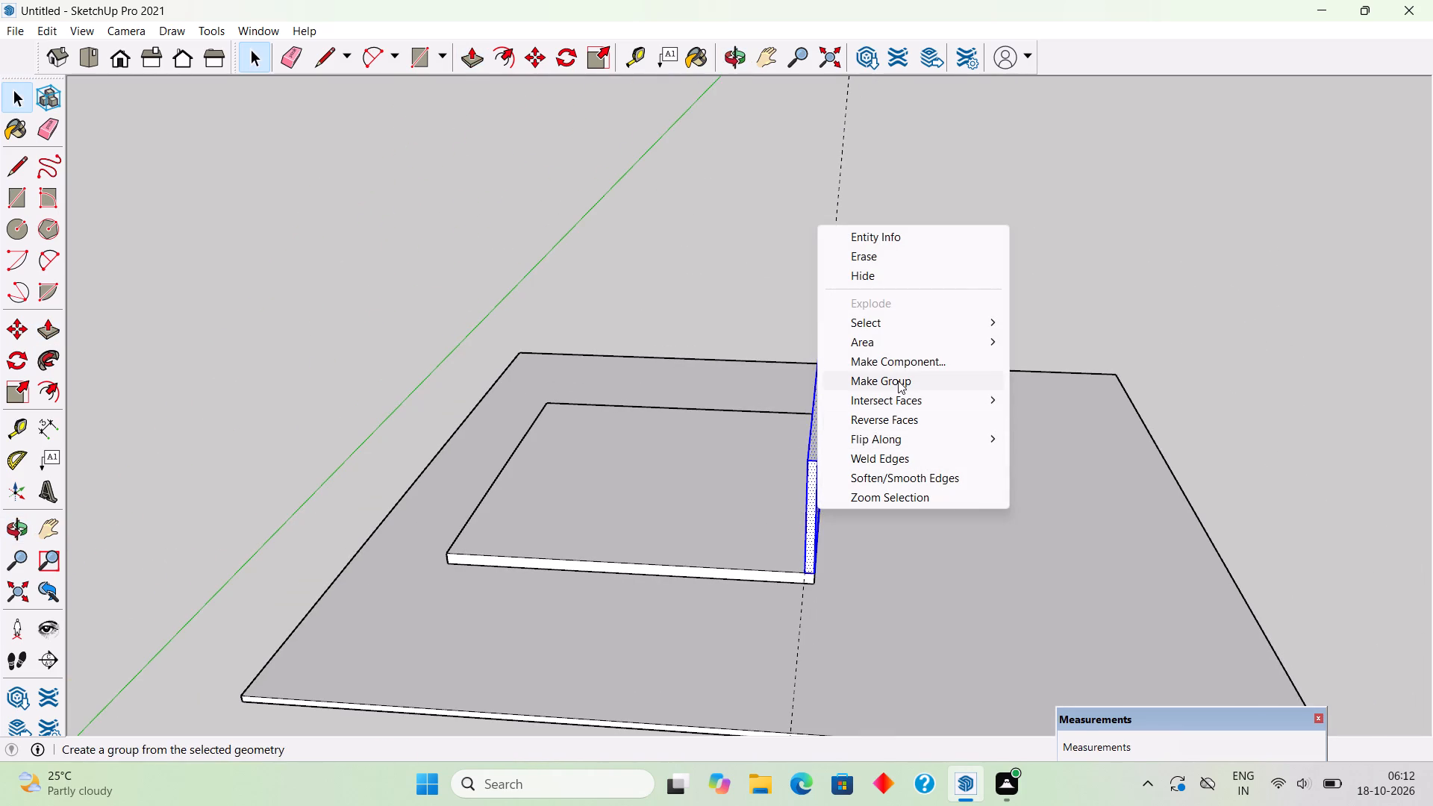
left_click(898, 381)
Place a vertical guide on the wall's outer face, 2' inward from its end edge farthest from the origin along the green axis.
middle_click_drag(772, 791, 657, 698)
middle_click_drag(784, 640, 749, 625)
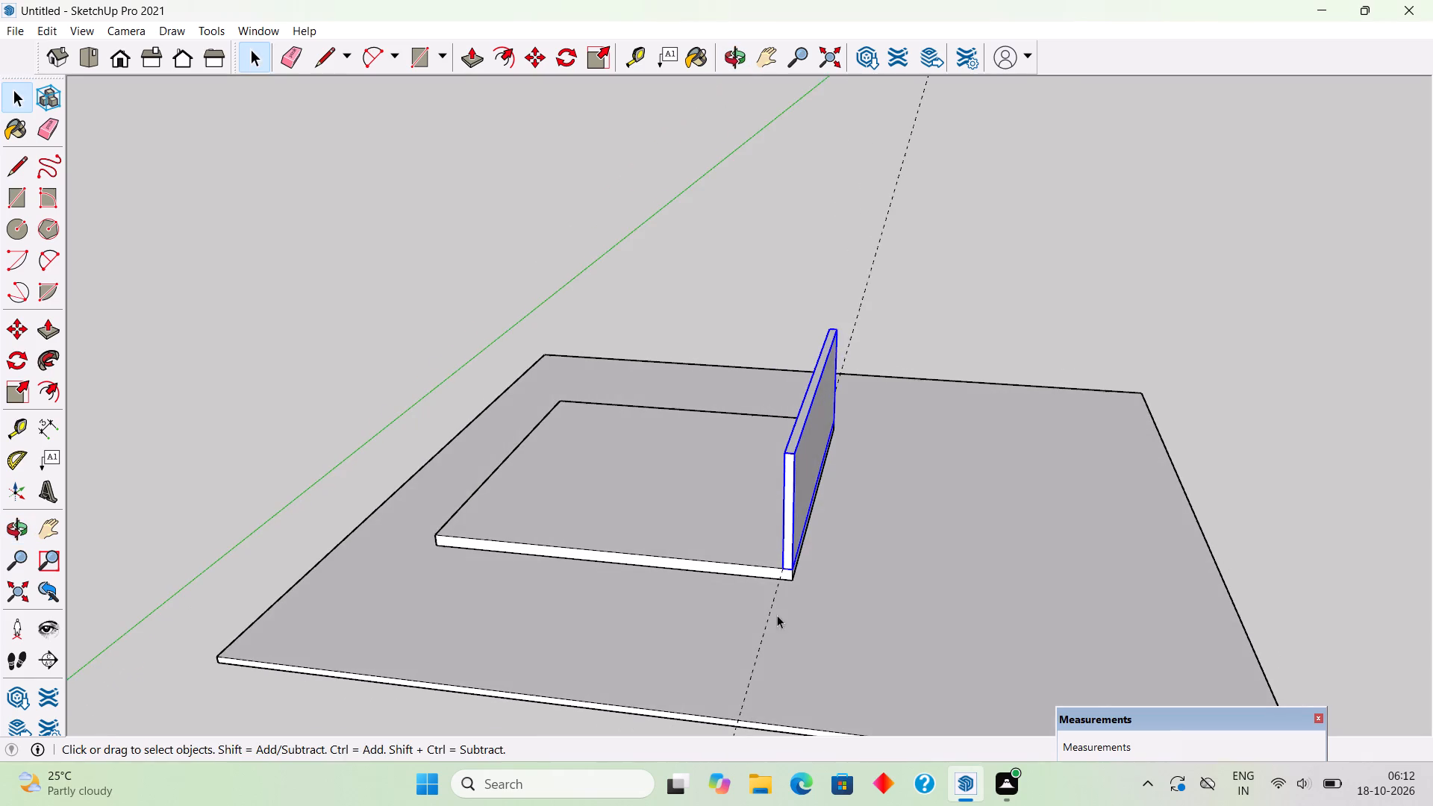
middle_click(984, 513)
middle_click_drag(793, 384, 781, 388)
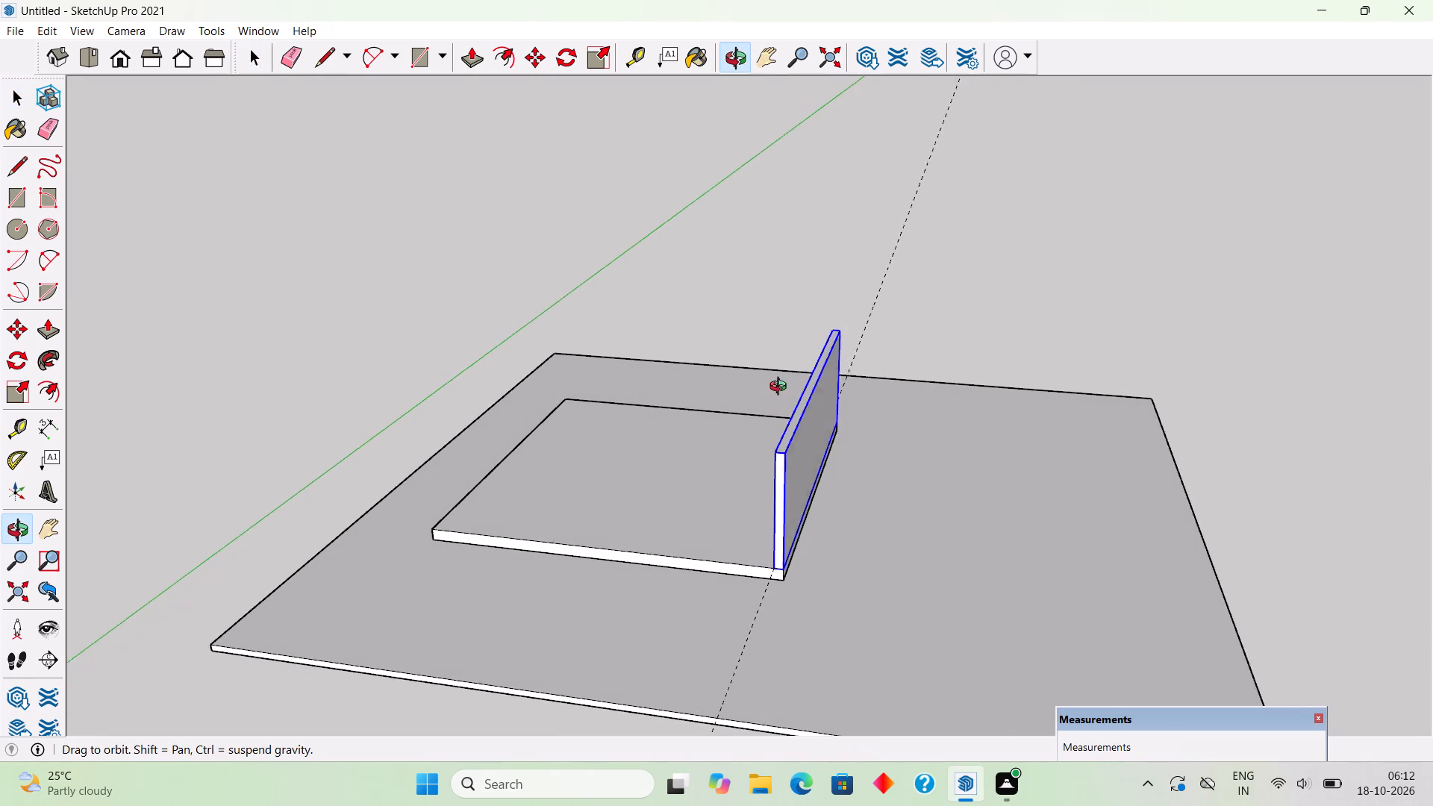
middle_click_drag(781, 388, 190, 229)
middle_click_drag(789, 342, 808, 440)
scroll(807, 439, "up", 5)
middle_click_drag(762, 531, 815, 378)
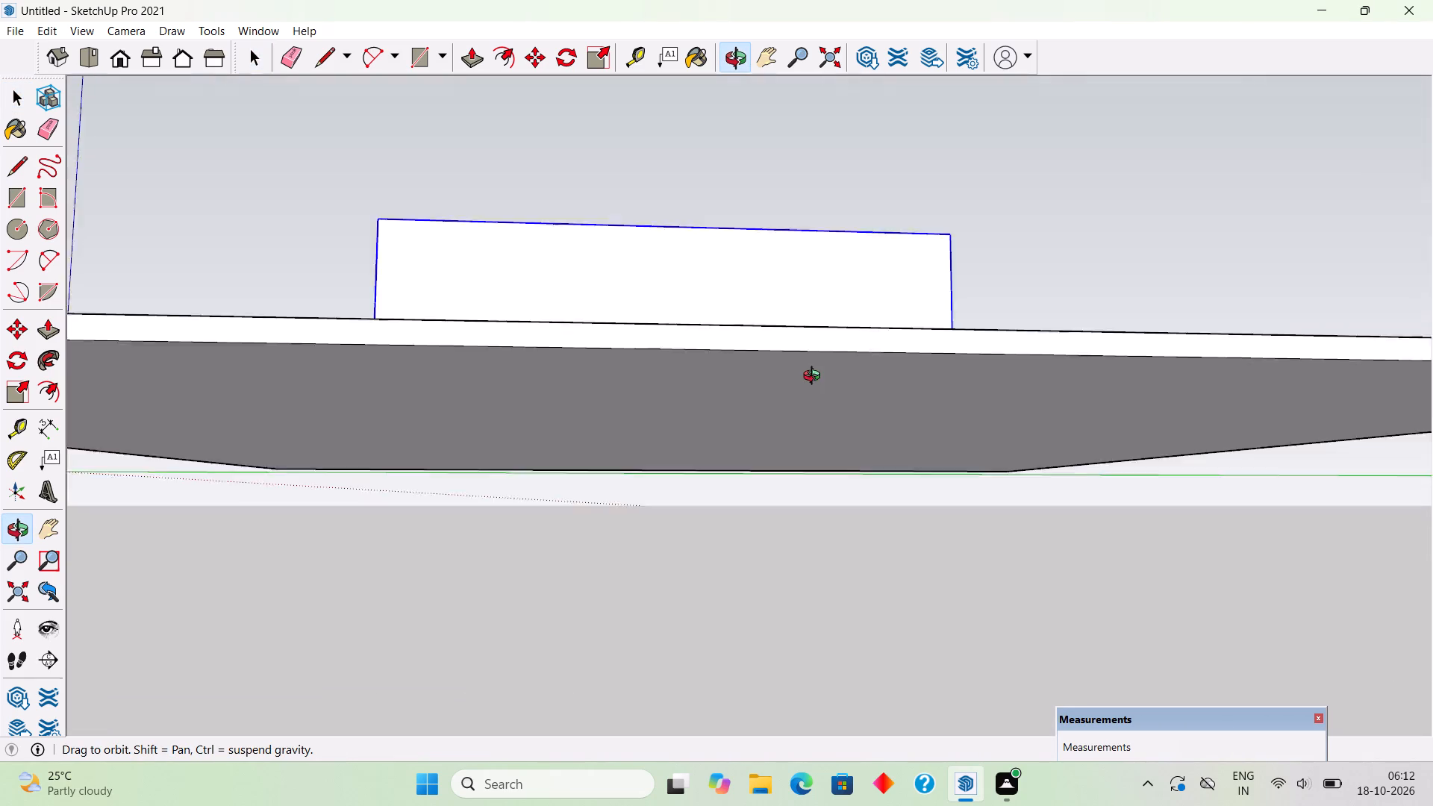
middle_click_drag(815, 378, 830, 478)
left_click(710, 234)
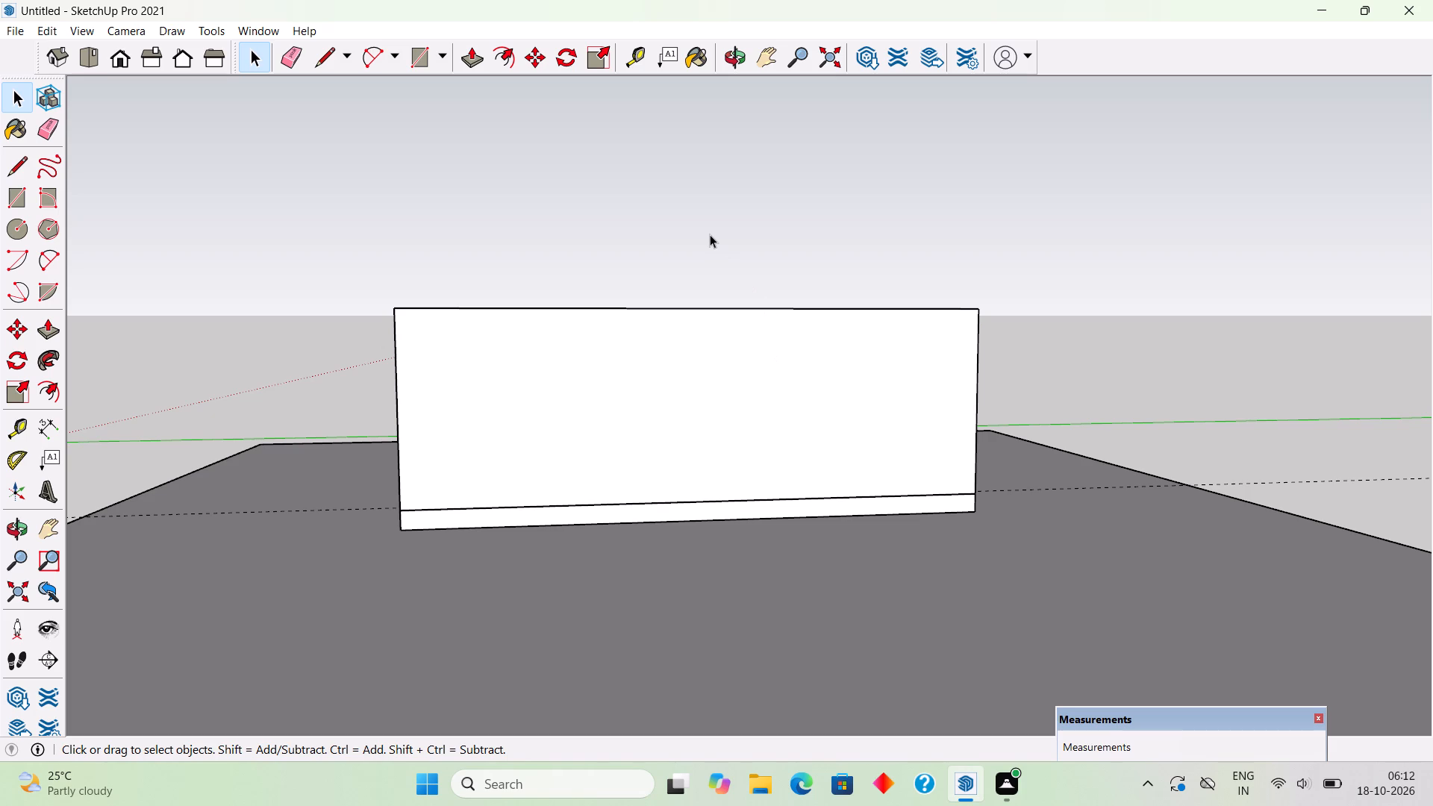
key("t")
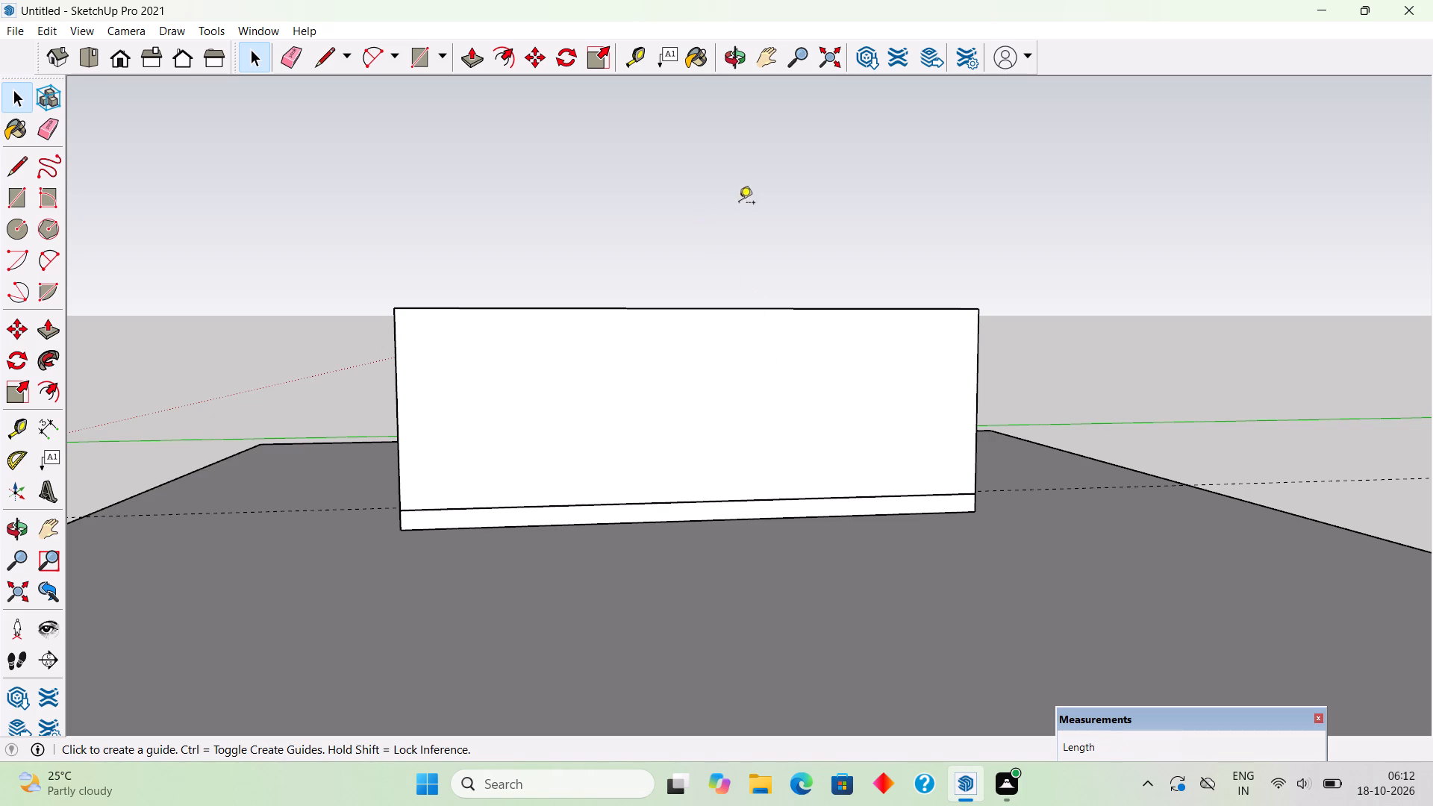
left_click(975, 419)
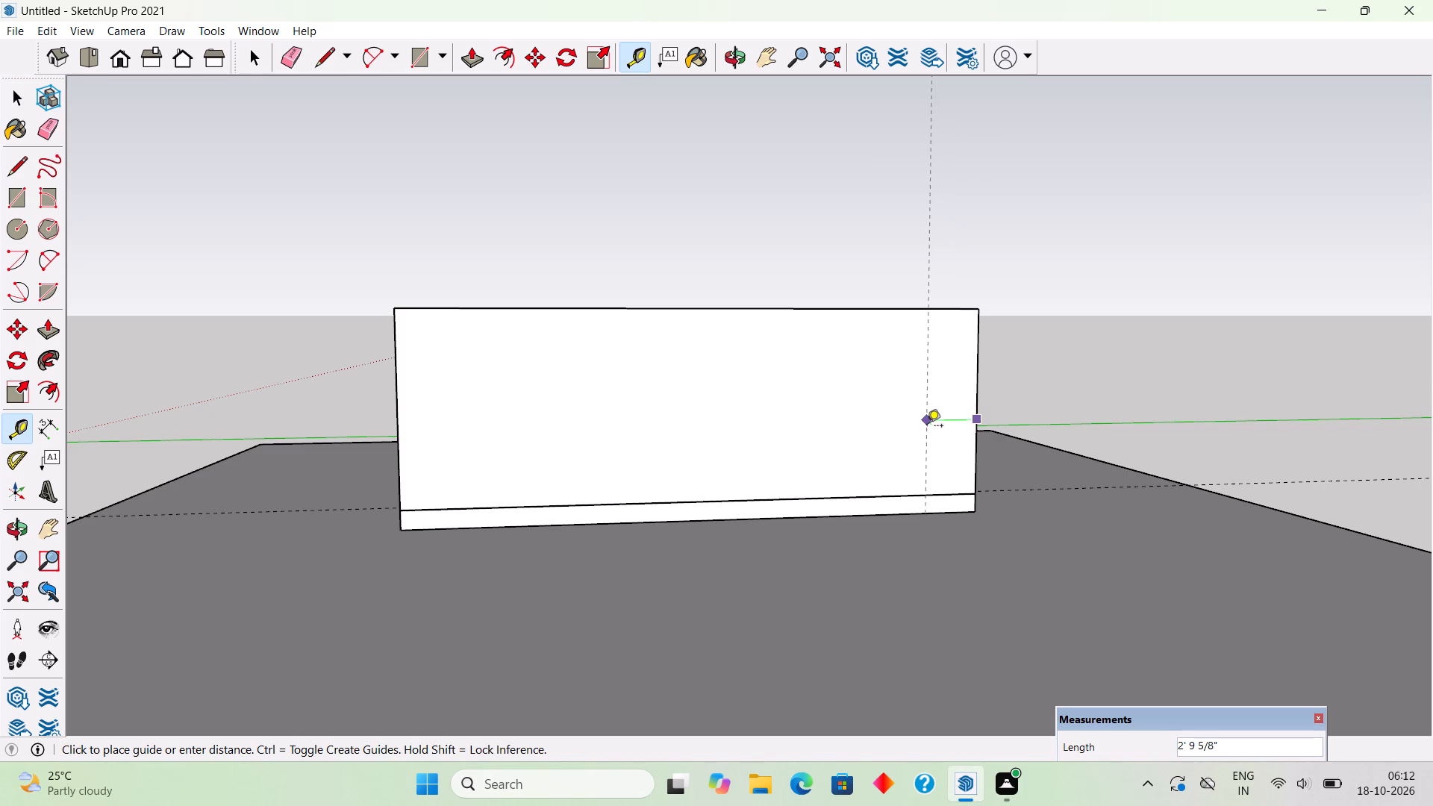
type("2'")
key("Return")
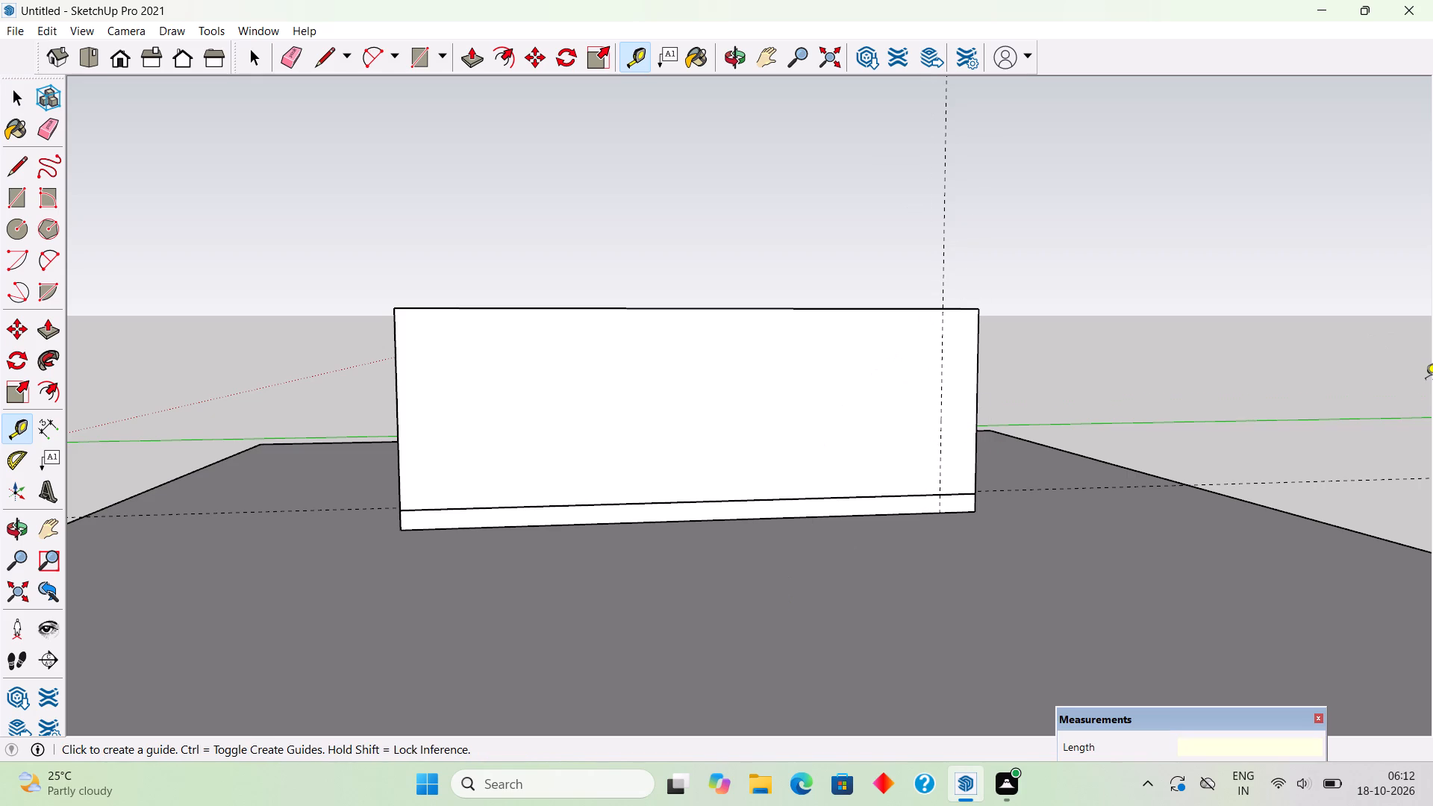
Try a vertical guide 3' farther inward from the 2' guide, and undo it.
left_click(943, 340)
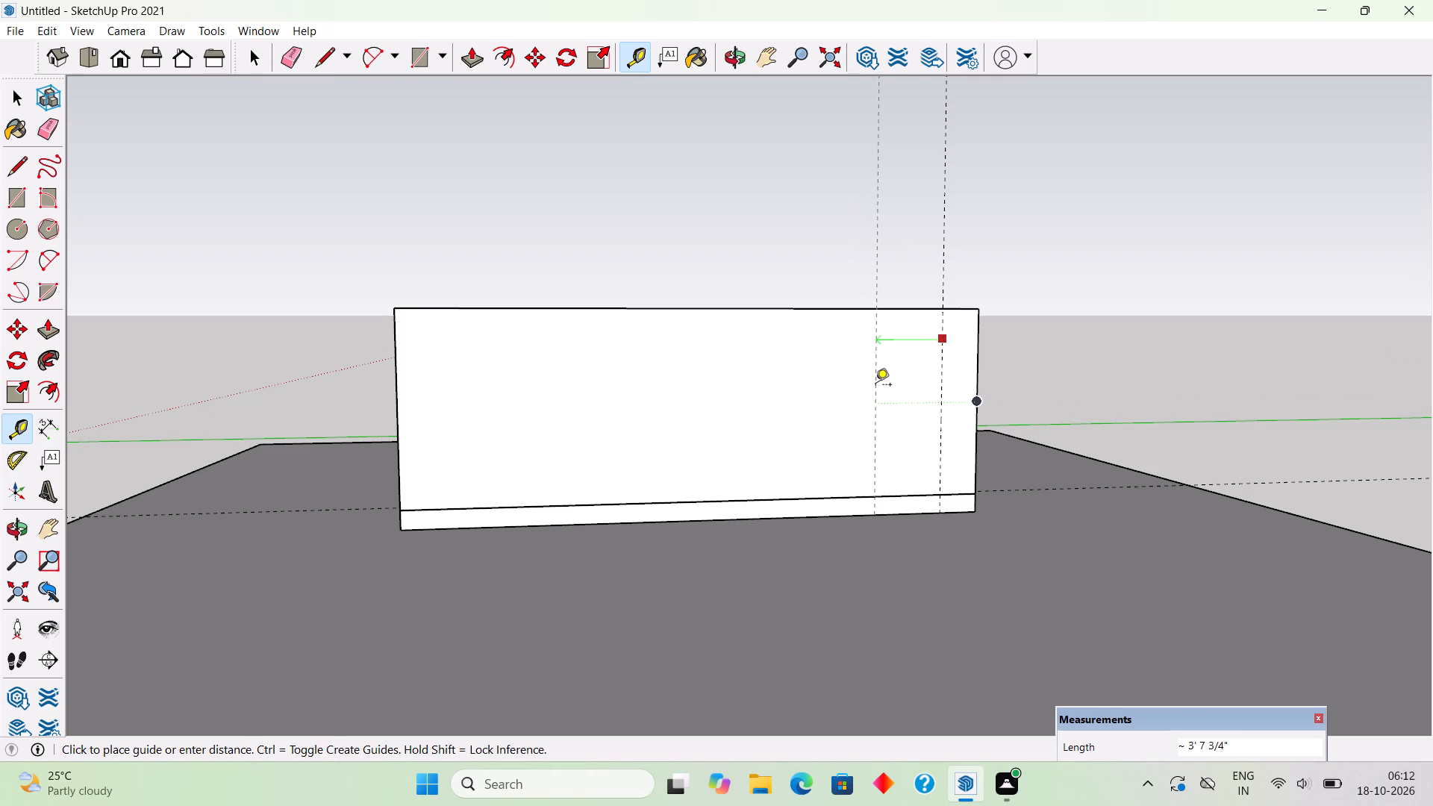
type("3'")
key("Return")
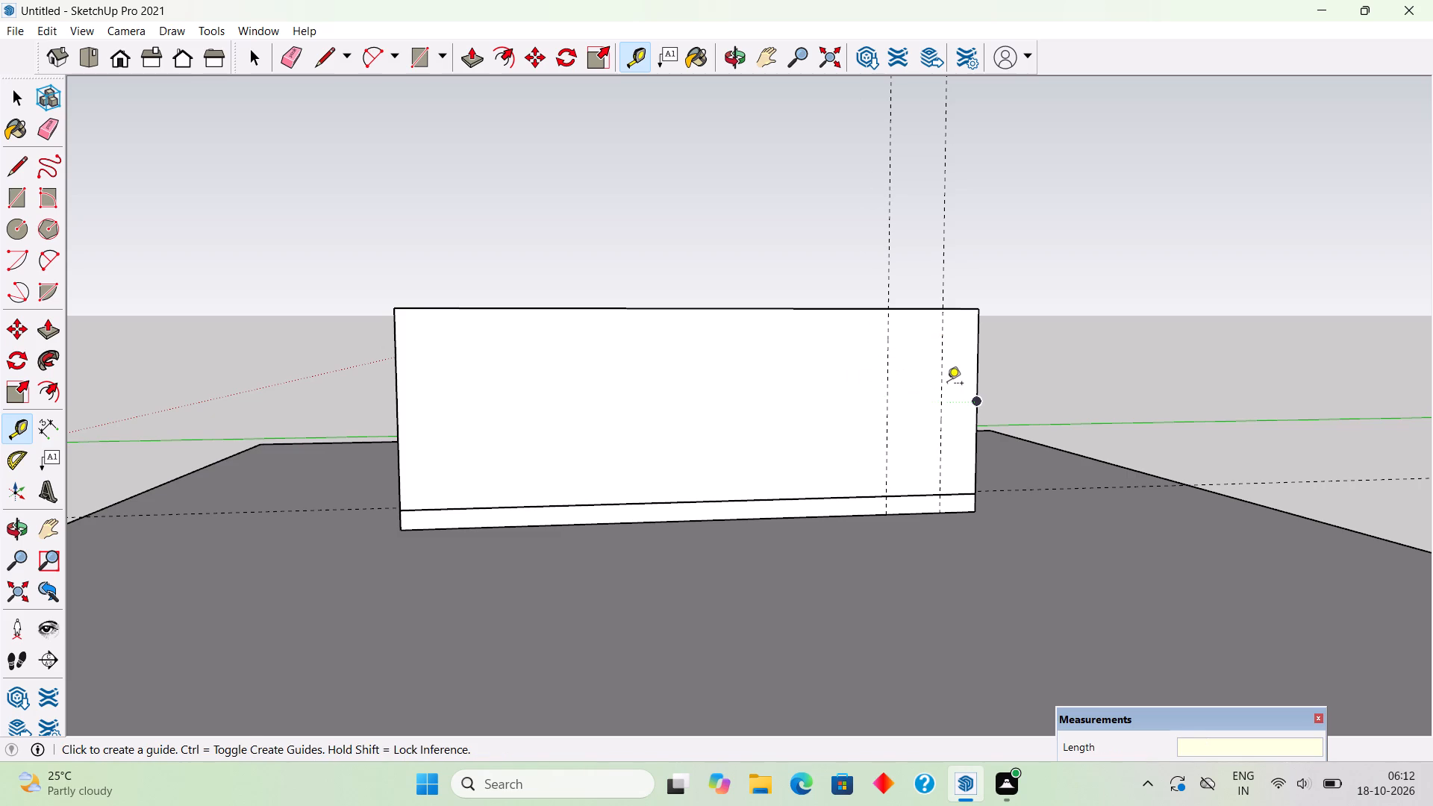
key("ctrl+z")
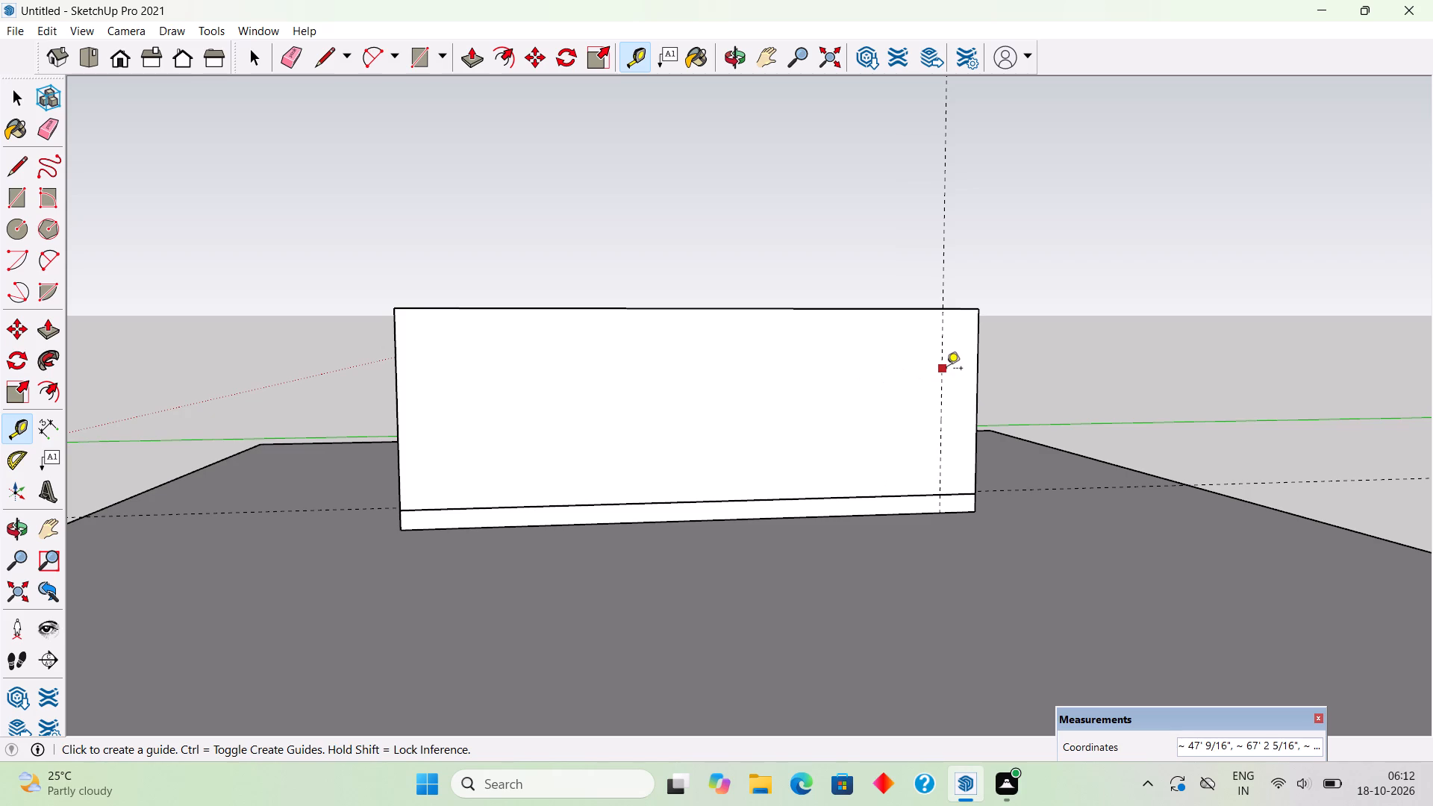
Place two more vertical guides on the wall face, one 9" inward from the 2' guide and another 3' beyond that.
left_click(946, 369)
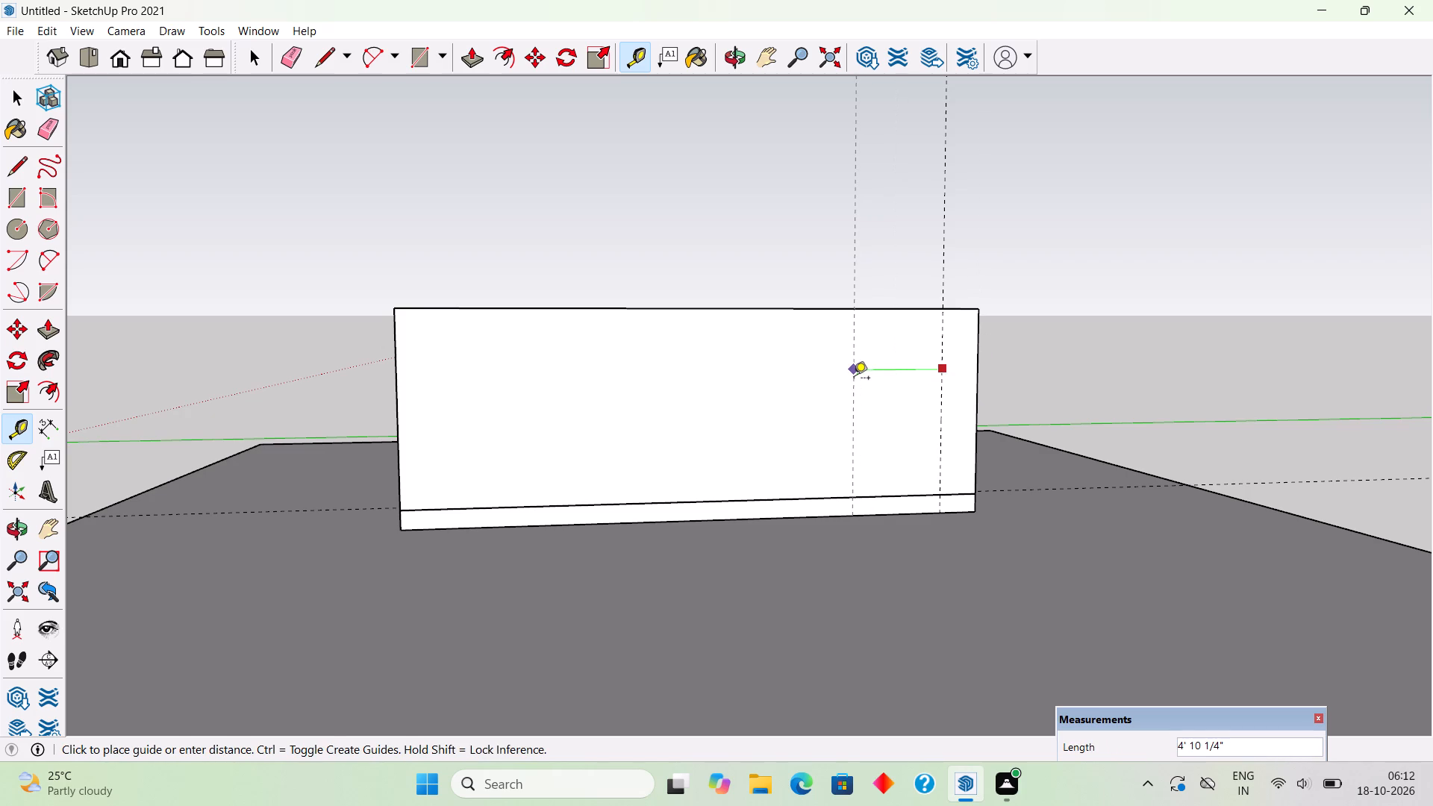
type("9\"")
key("Return")
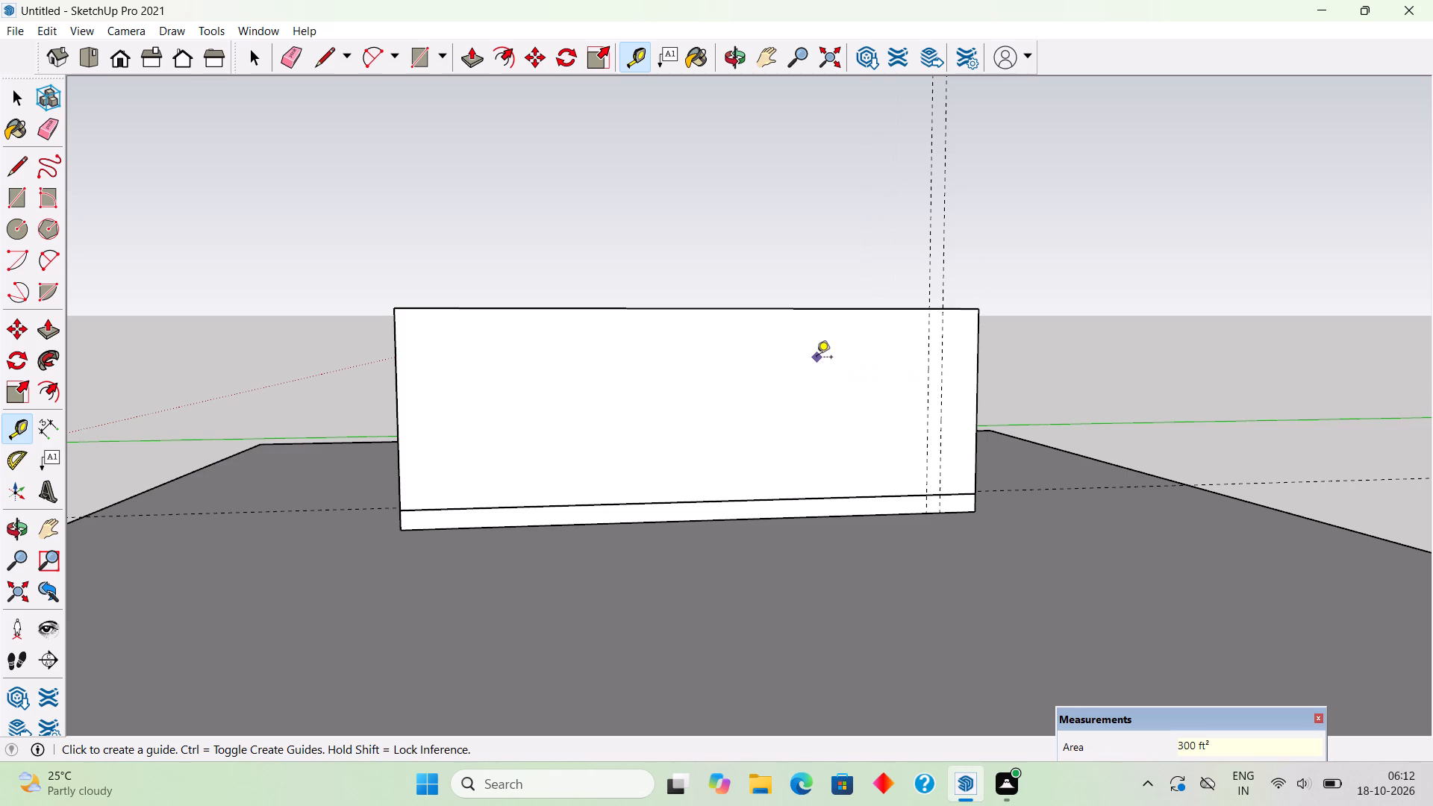
left_click(933, 372)
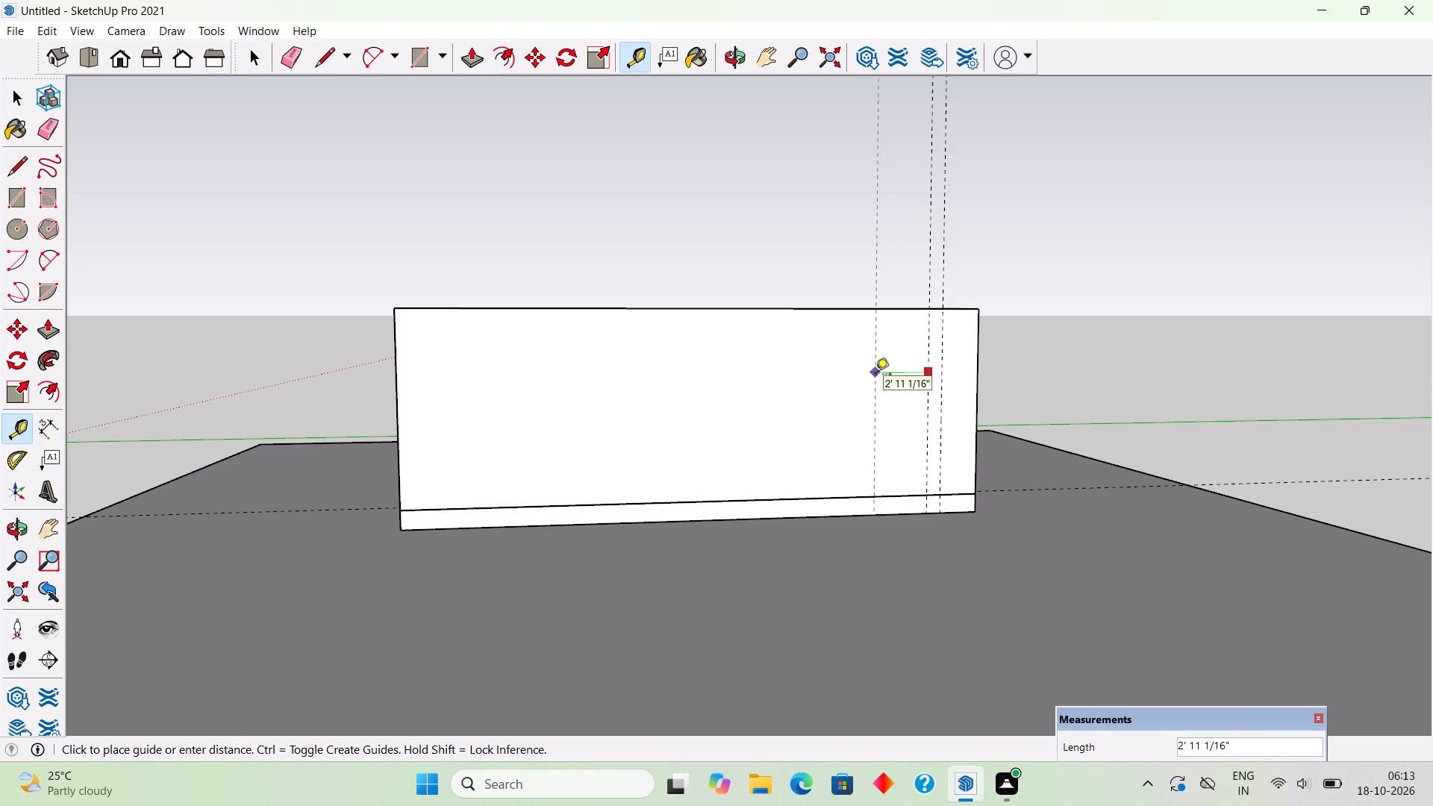
key("3")
key("apostrophe")
key("Return")
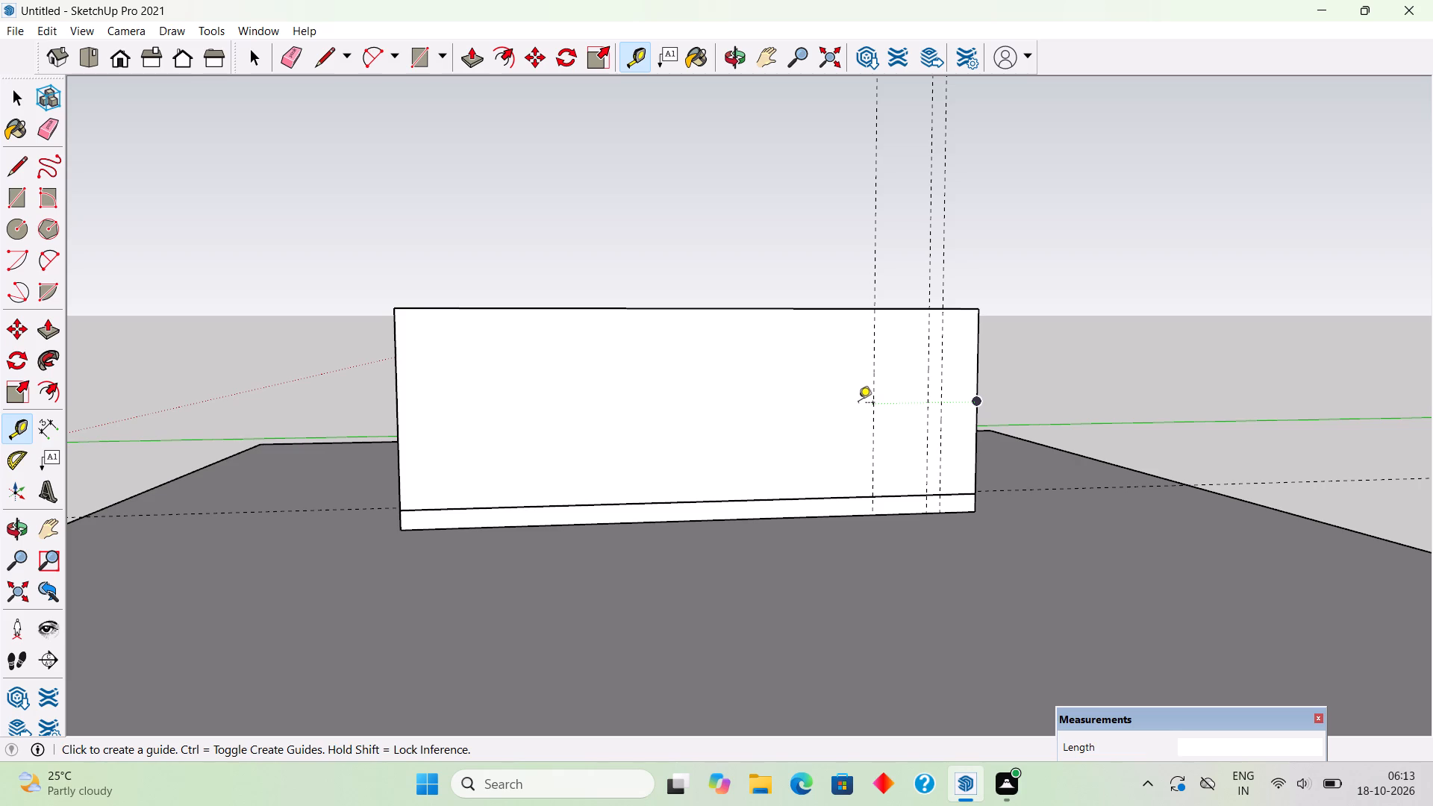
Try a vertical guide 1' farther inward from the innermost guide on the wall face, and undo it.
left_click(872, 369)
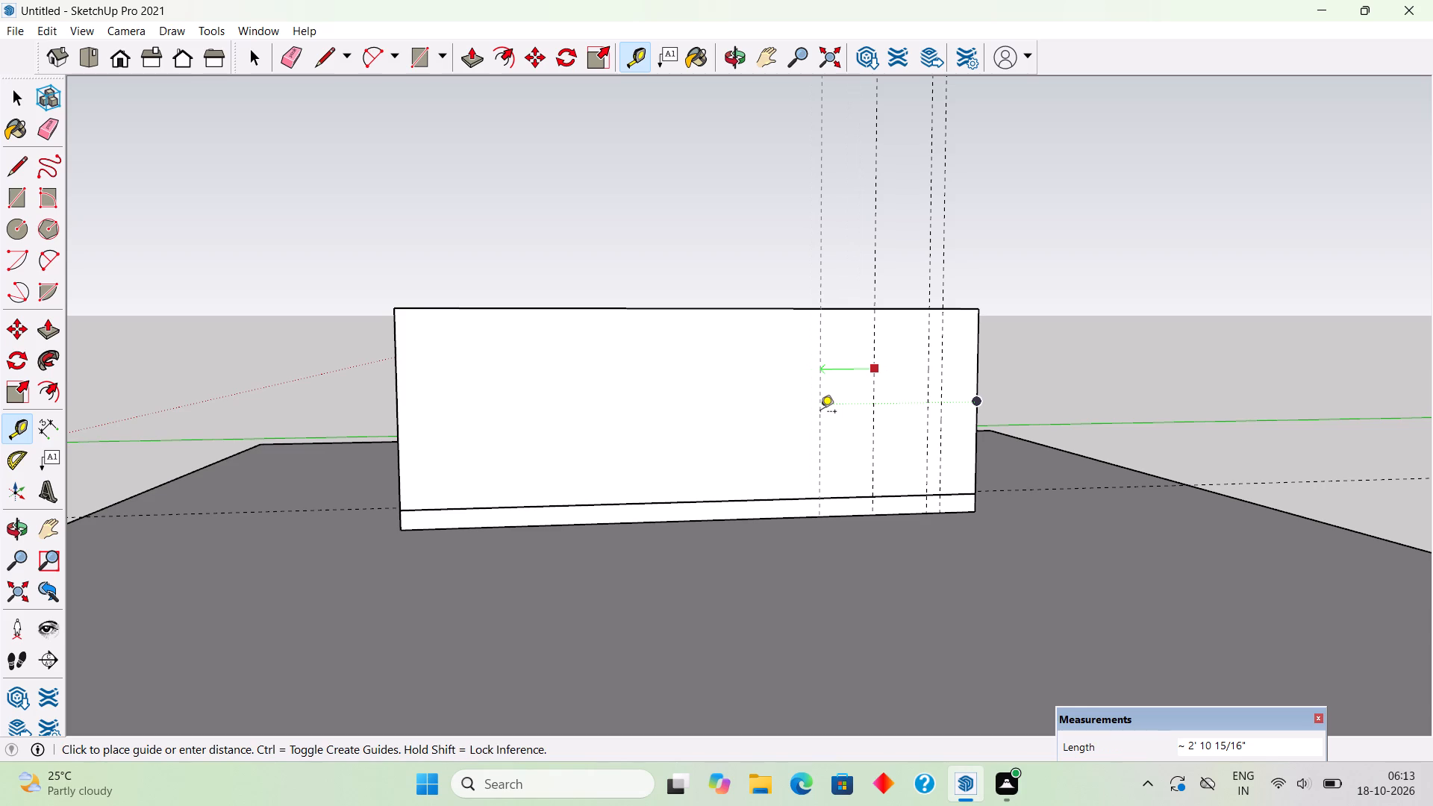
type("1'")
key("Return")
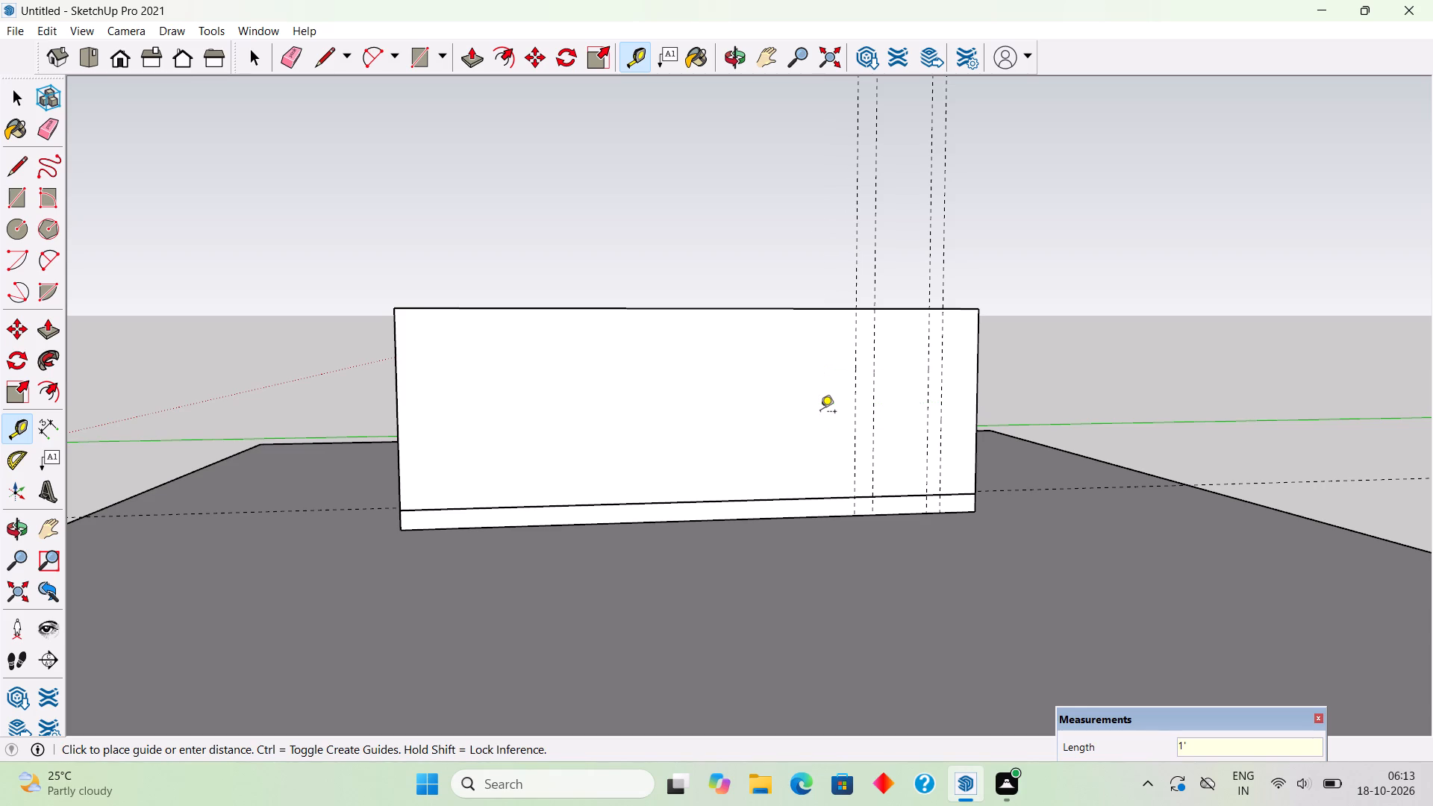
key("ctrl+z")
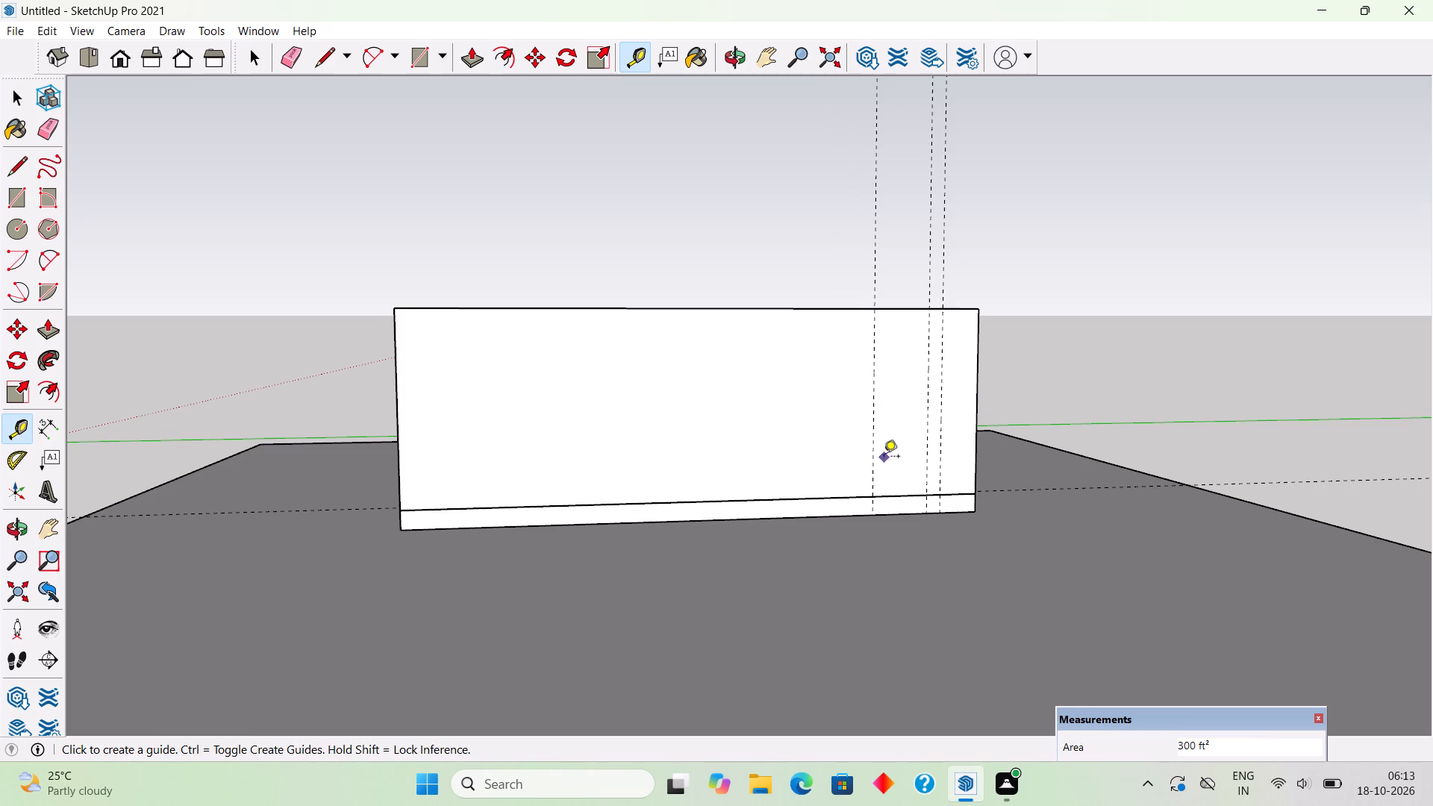
Place a vertical guide 18" inward from the innermost vertical guide on the wall face.
left_click(876, 424)
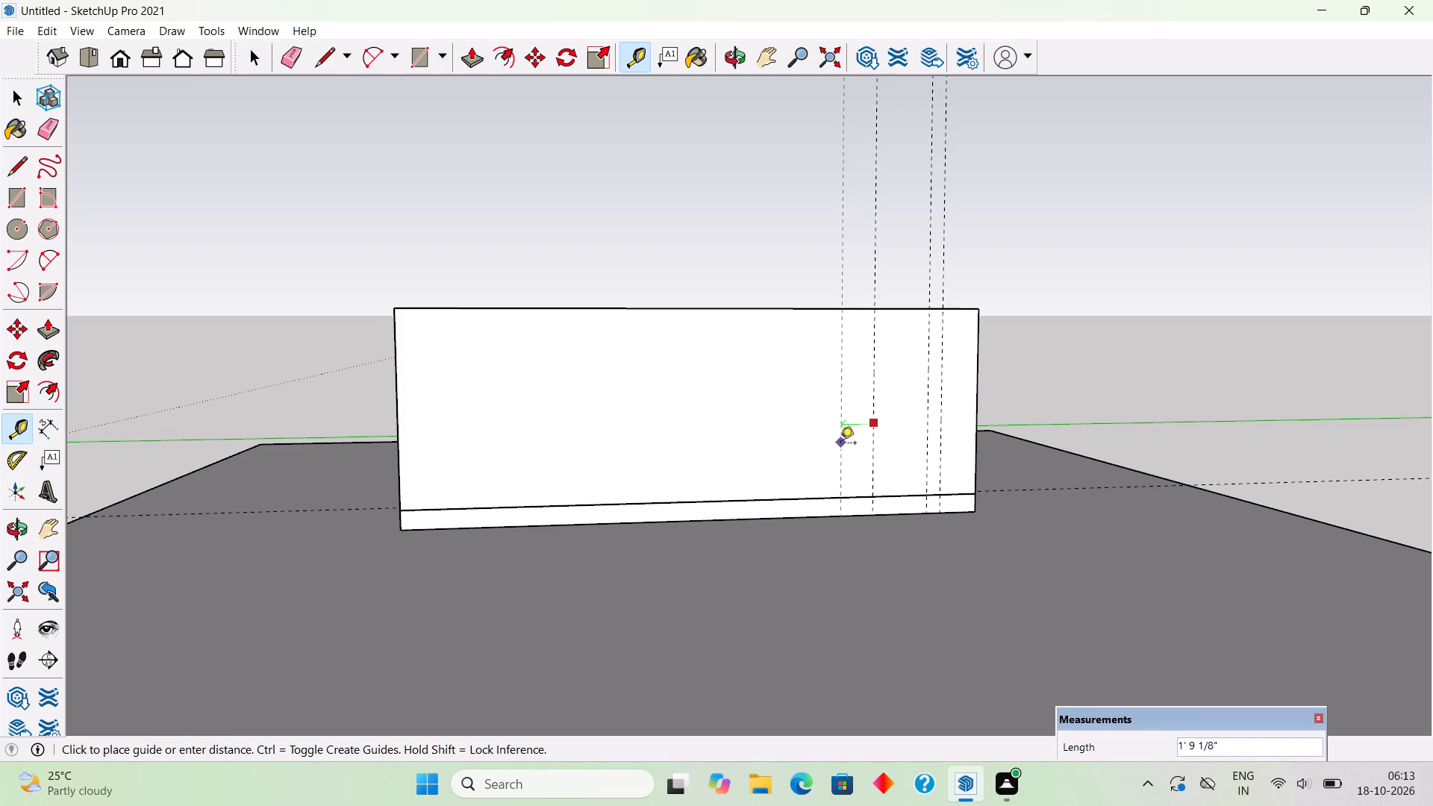
type("18\"")
key("Return")
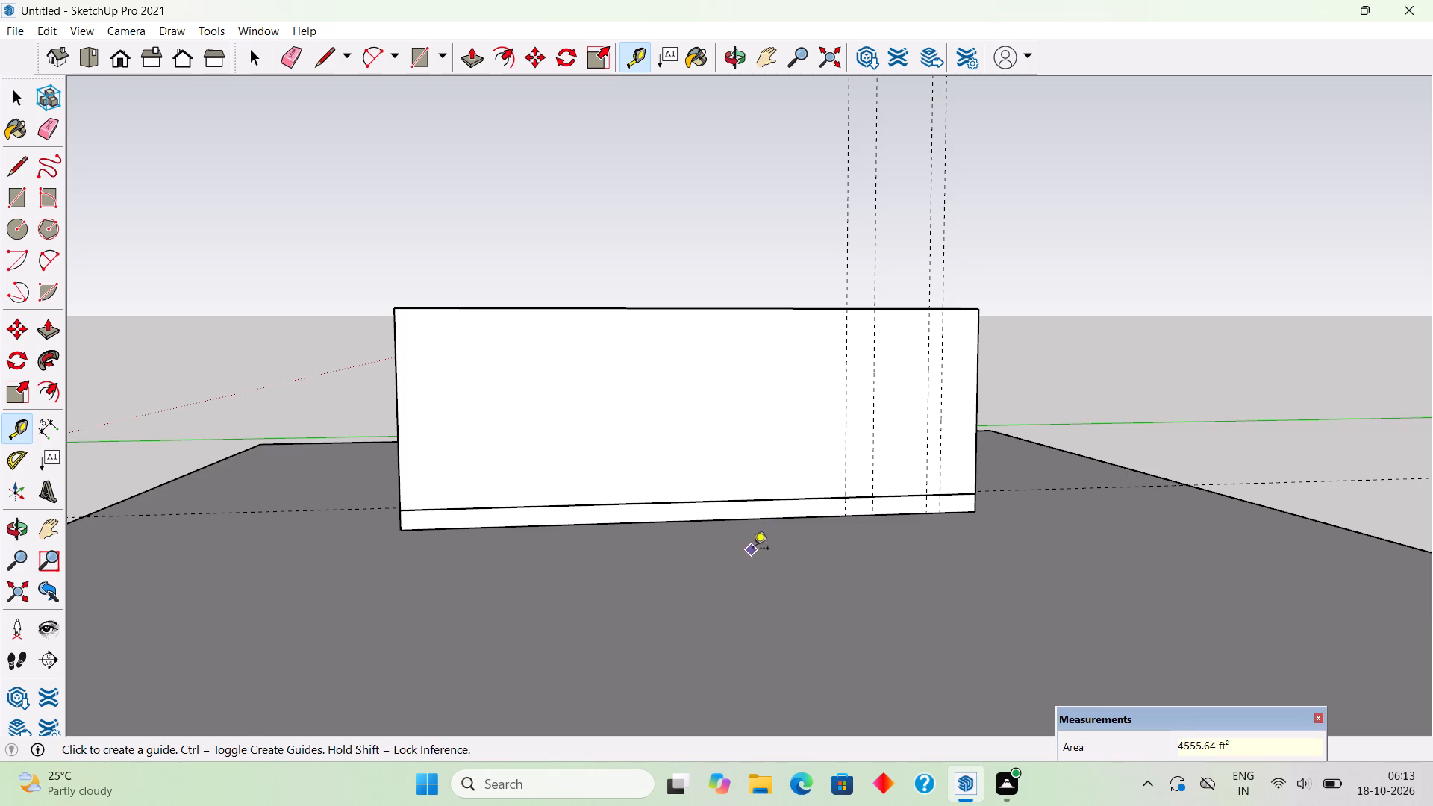
Place two horizontal guides across the wall, one 4' above the platform's bottom edge and another 4' above the first.
left_click(760, 520)
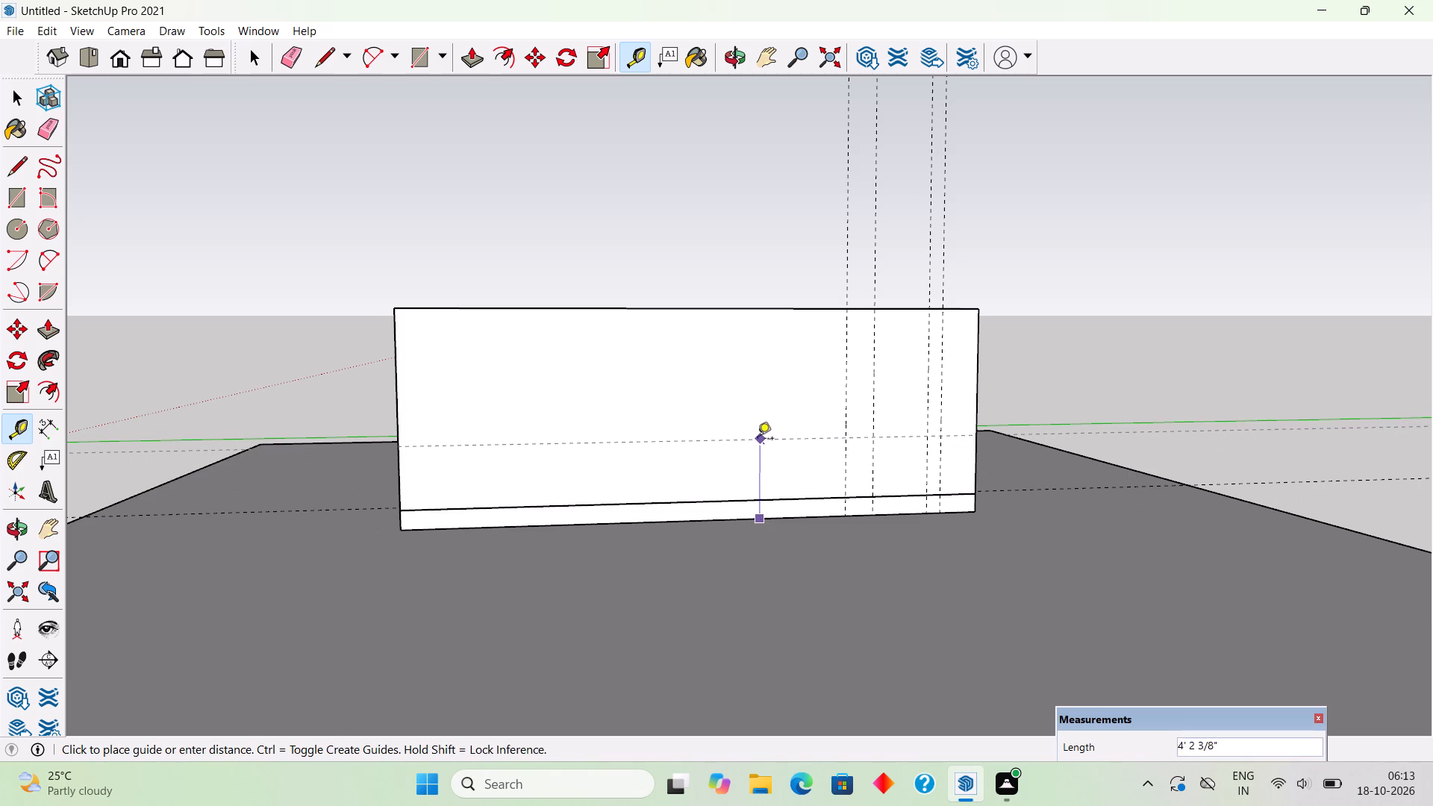
type("4'")
key("Return")
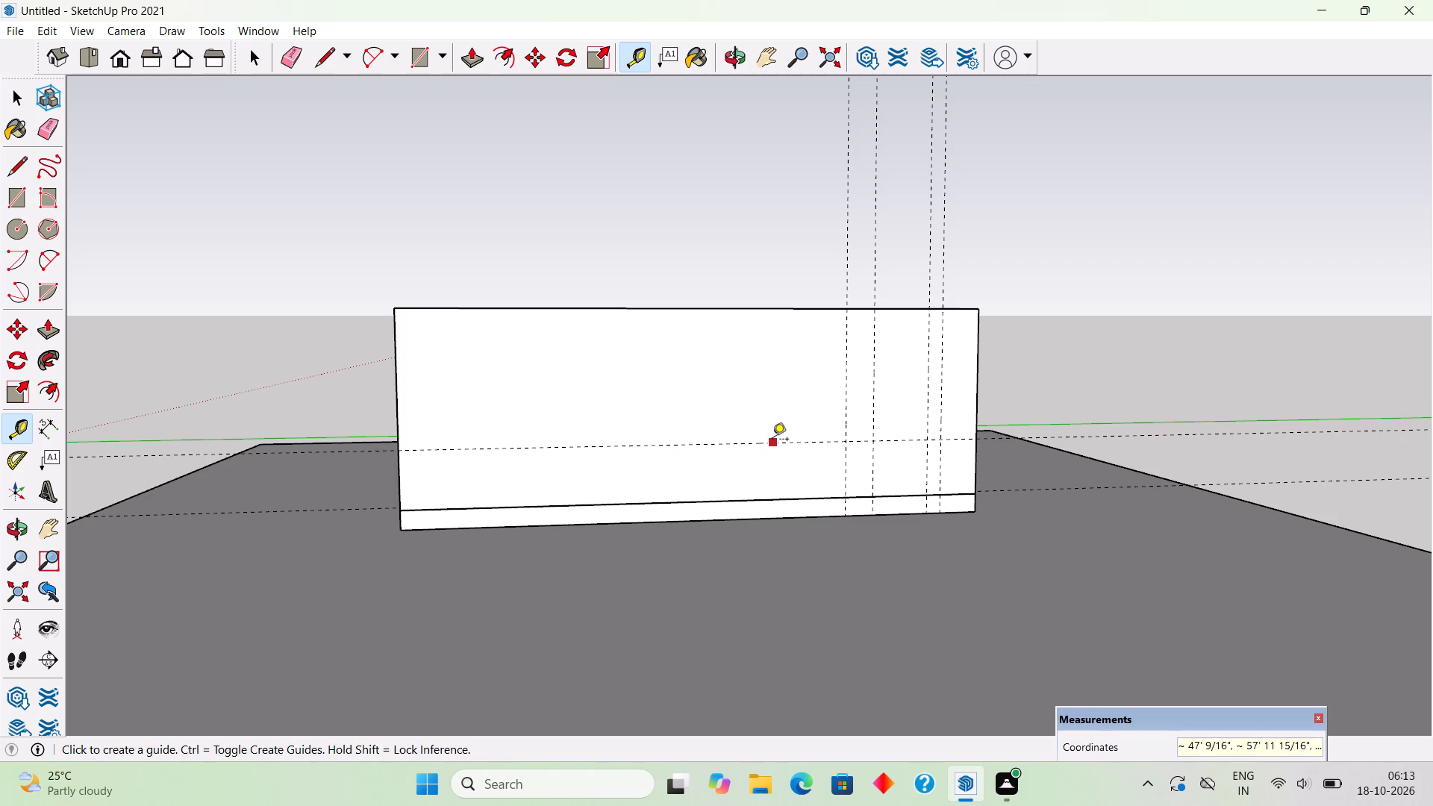
left_click(772, 440)
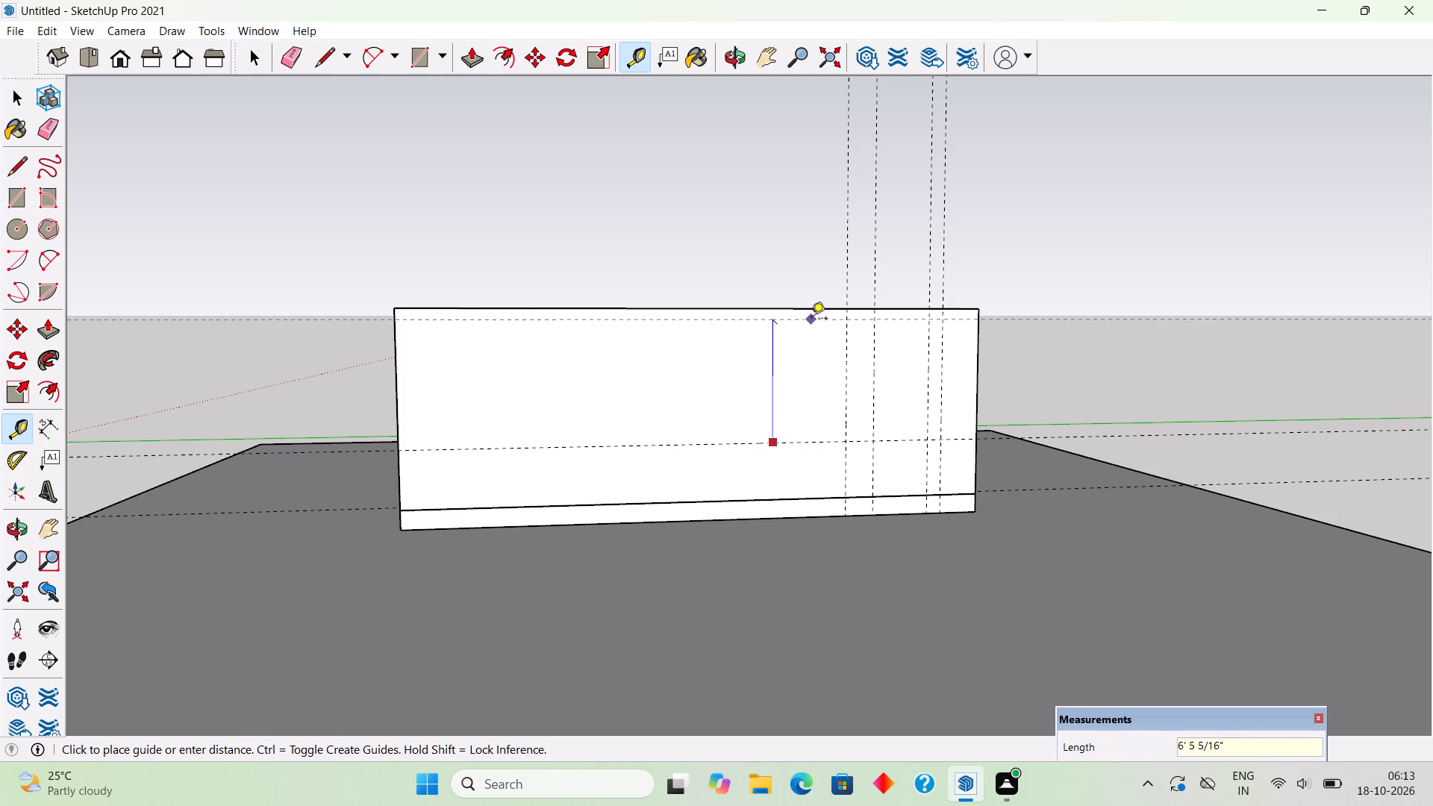
type("4'")
key("Return")
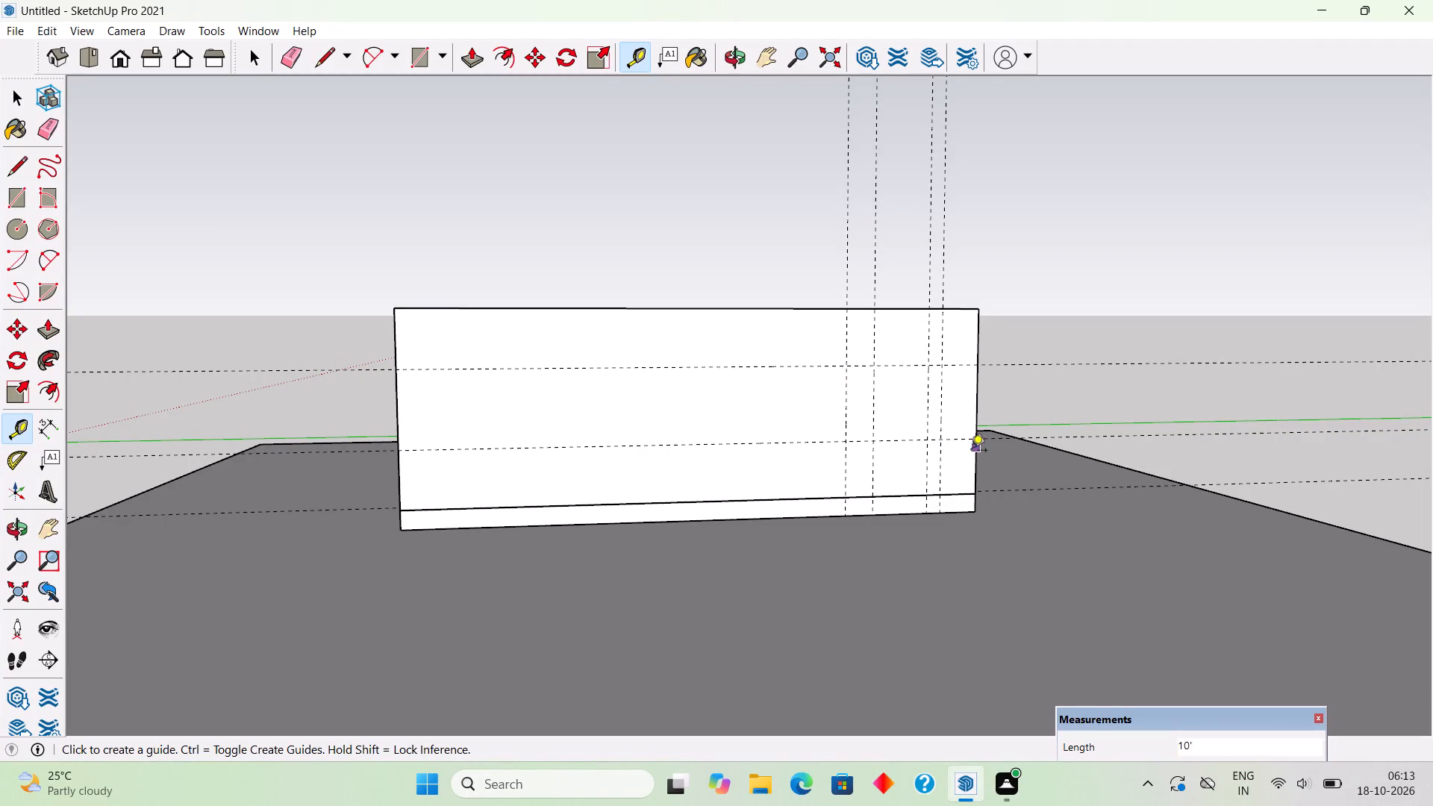
Place a vertical guide on the wall face, 5' inward from the 18" offset guide.
left_click(844, 429)
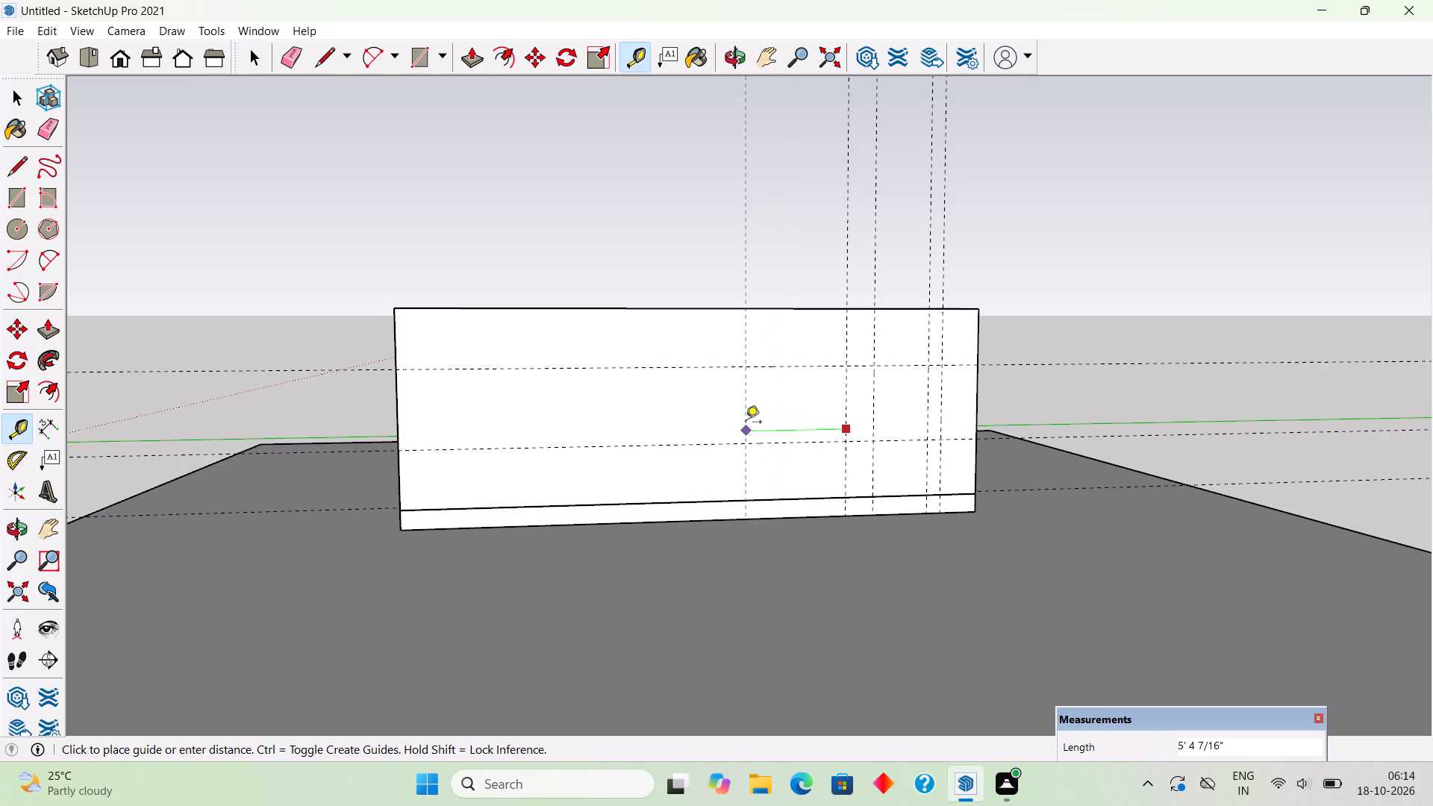
key("2")
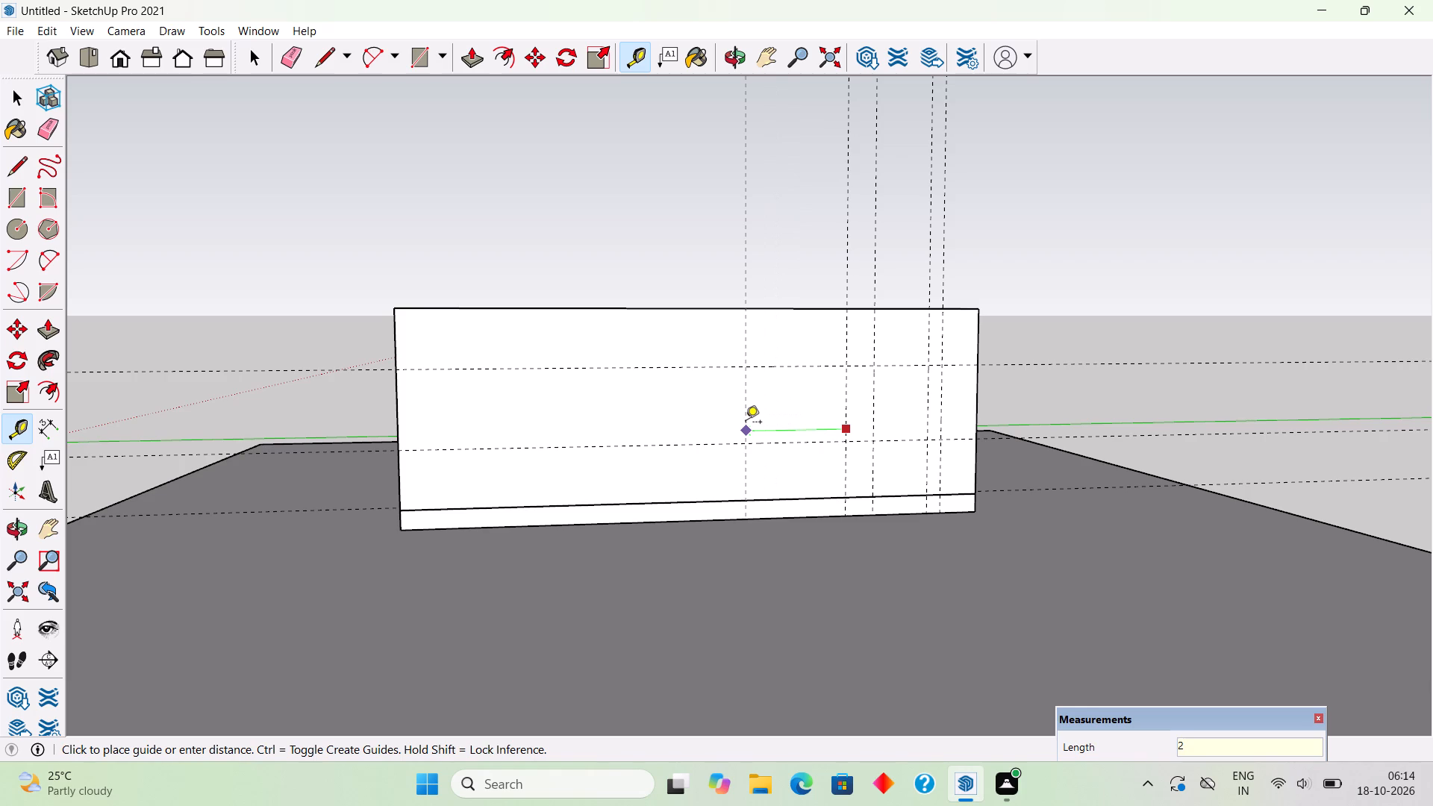
key("BackSpace")
type("5'")
key("Return")
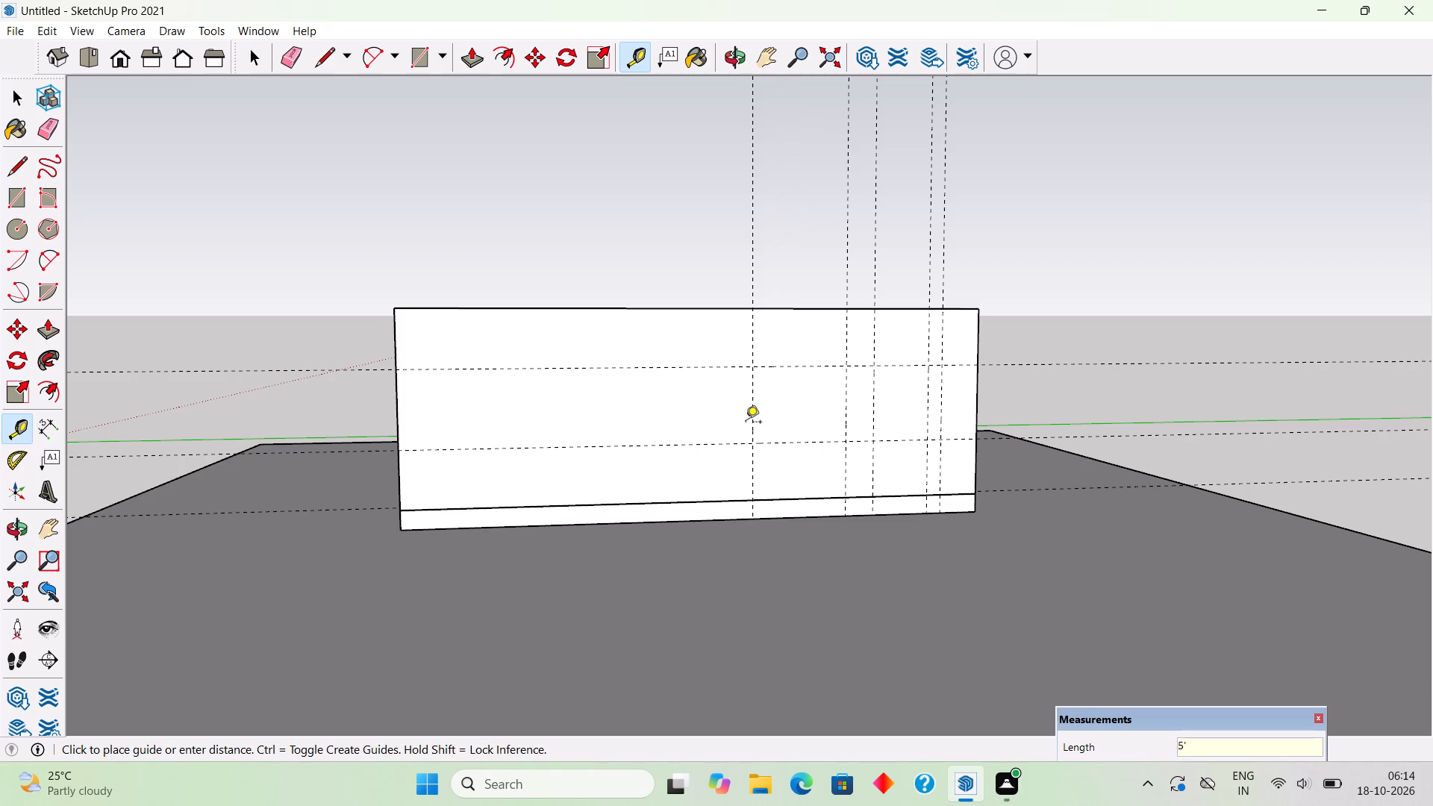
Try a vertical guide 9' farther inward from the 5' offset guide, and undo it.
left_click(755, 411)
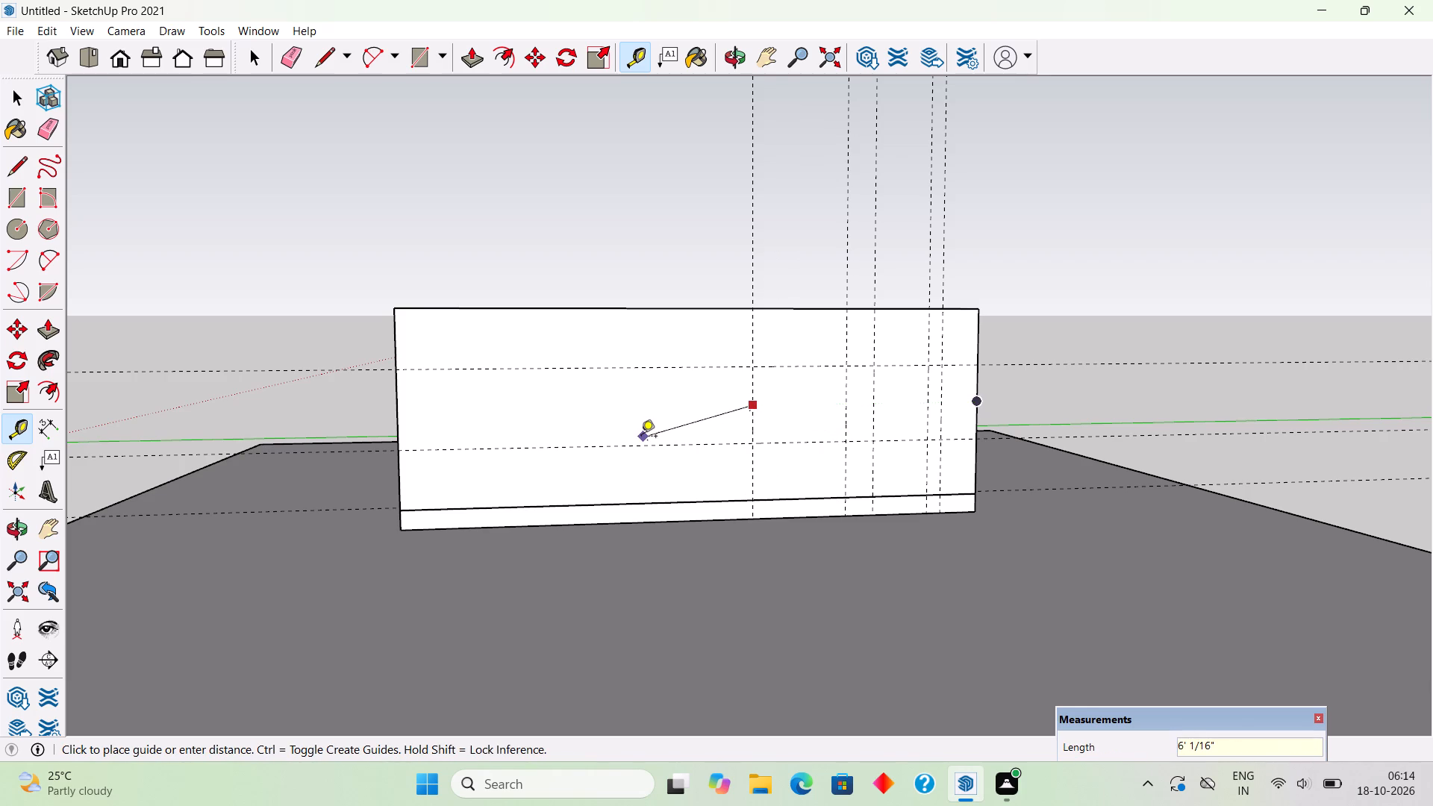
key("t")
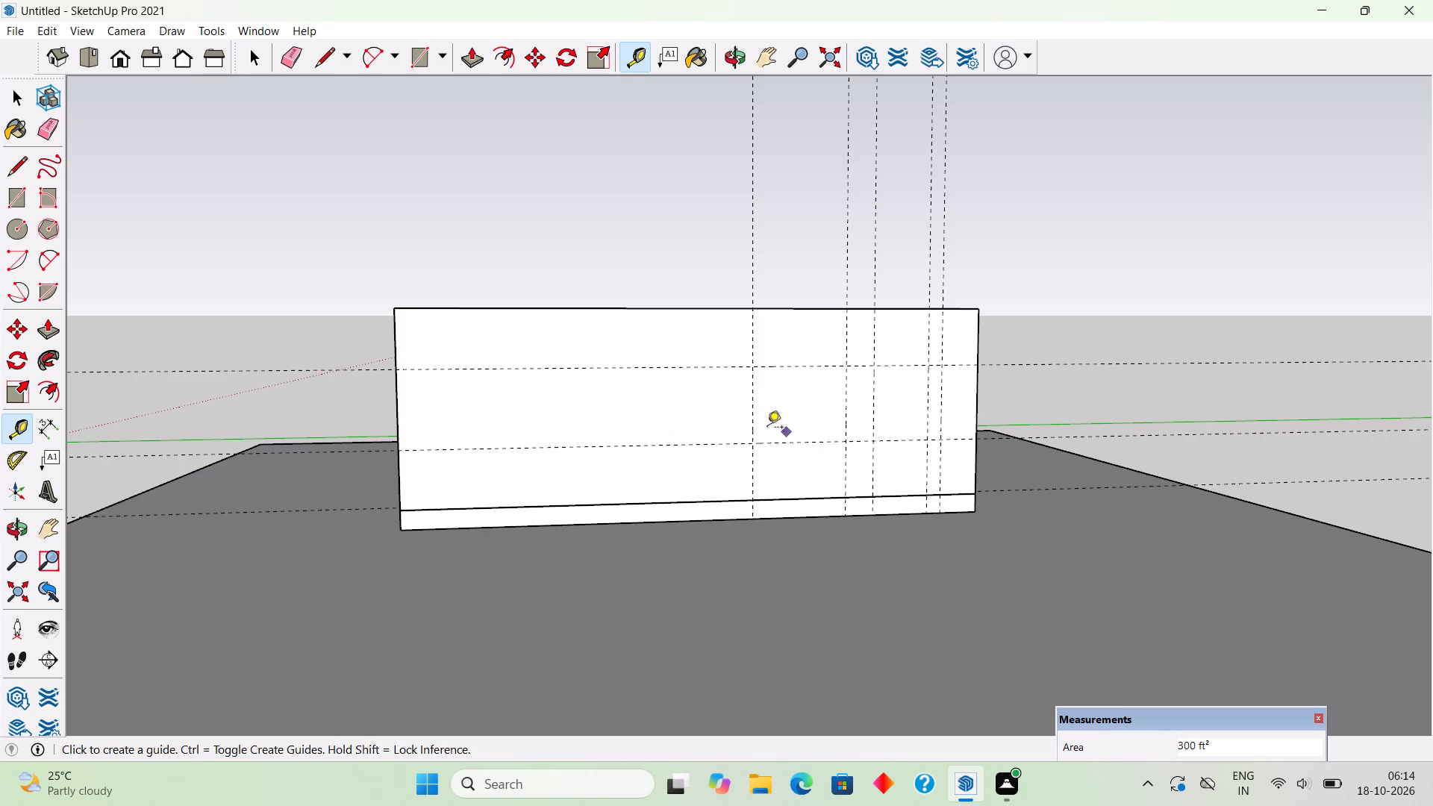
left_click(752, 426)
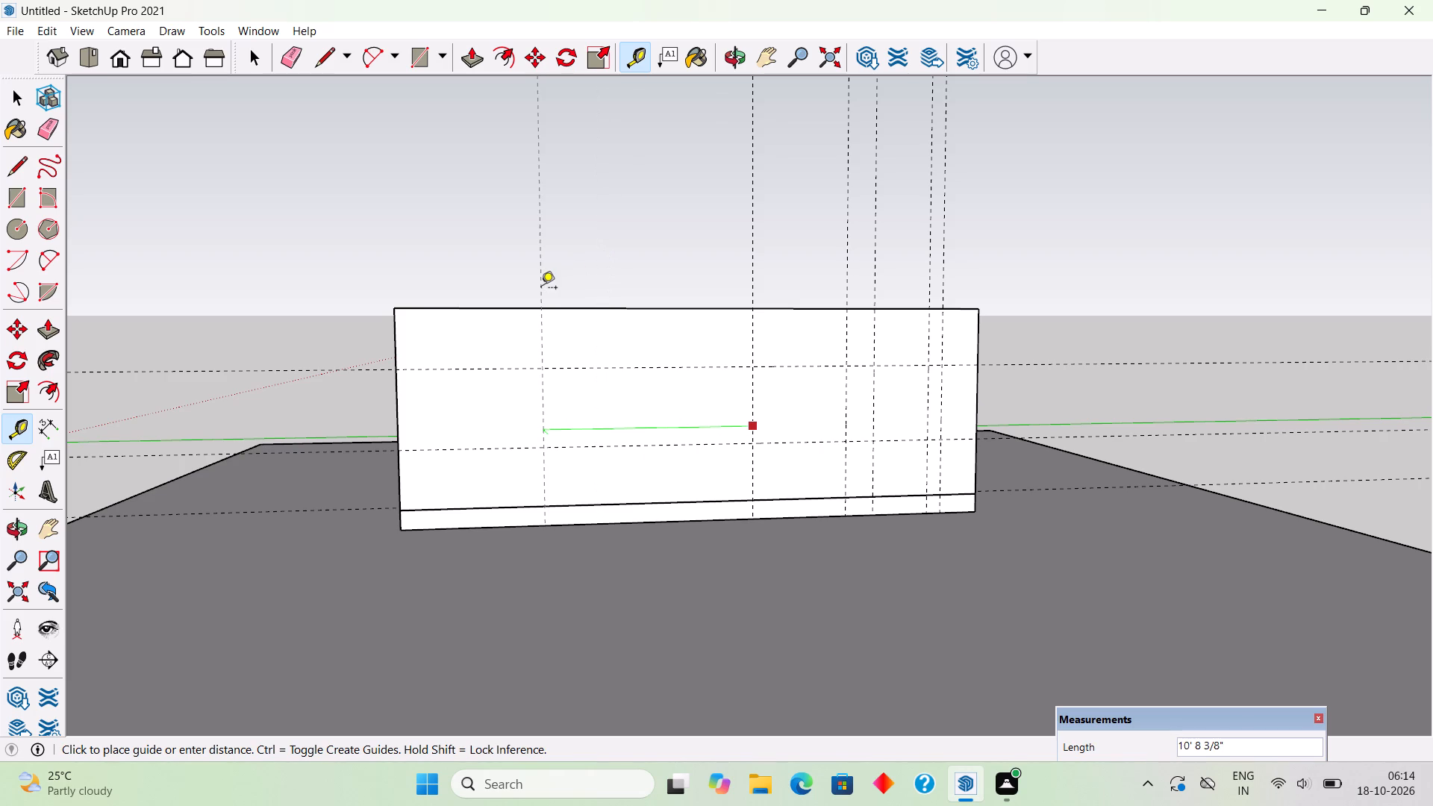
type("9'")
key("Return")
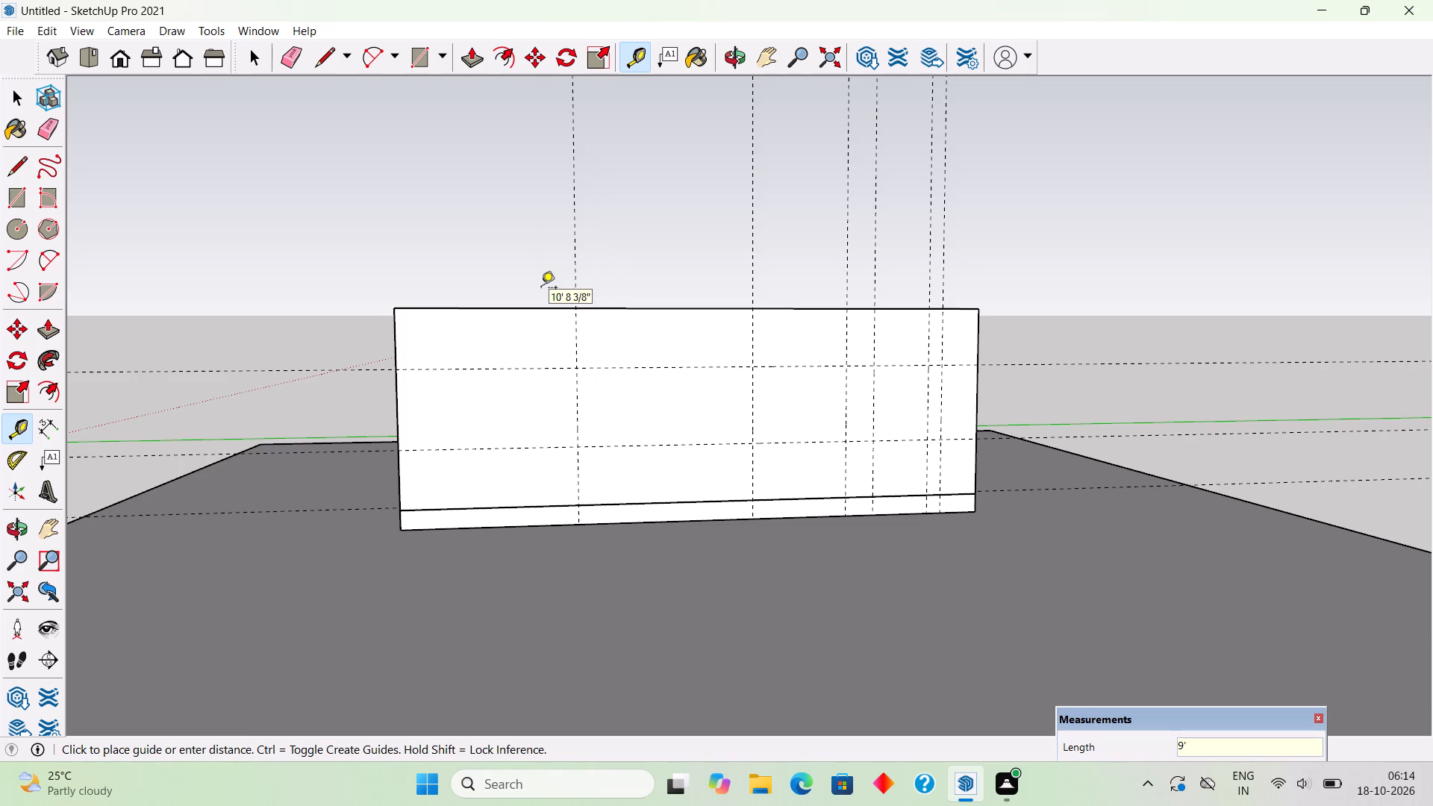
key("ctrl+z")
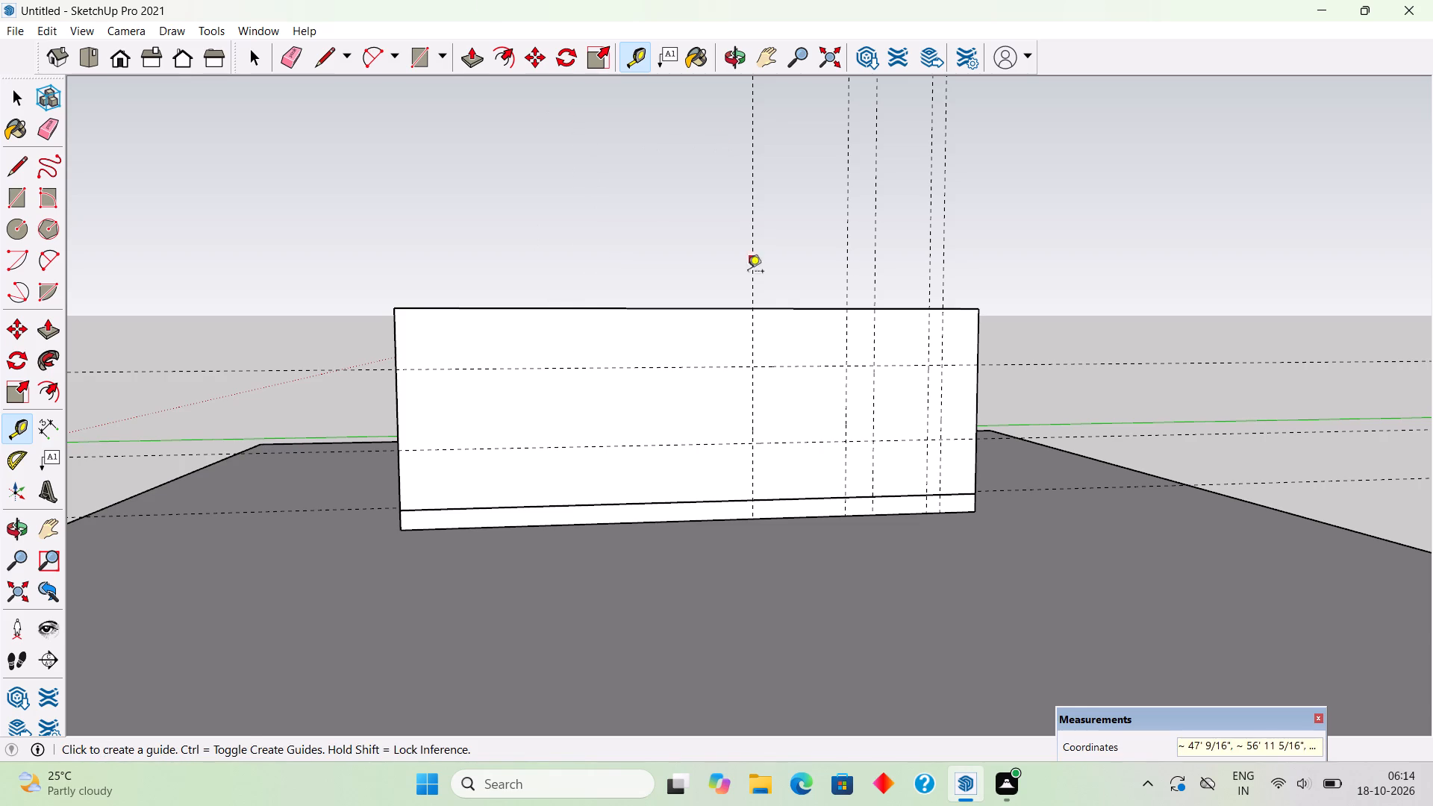
Place a vertical guide 9" inward from the 5' offset guide on the wall face.
left_click(755, 322)
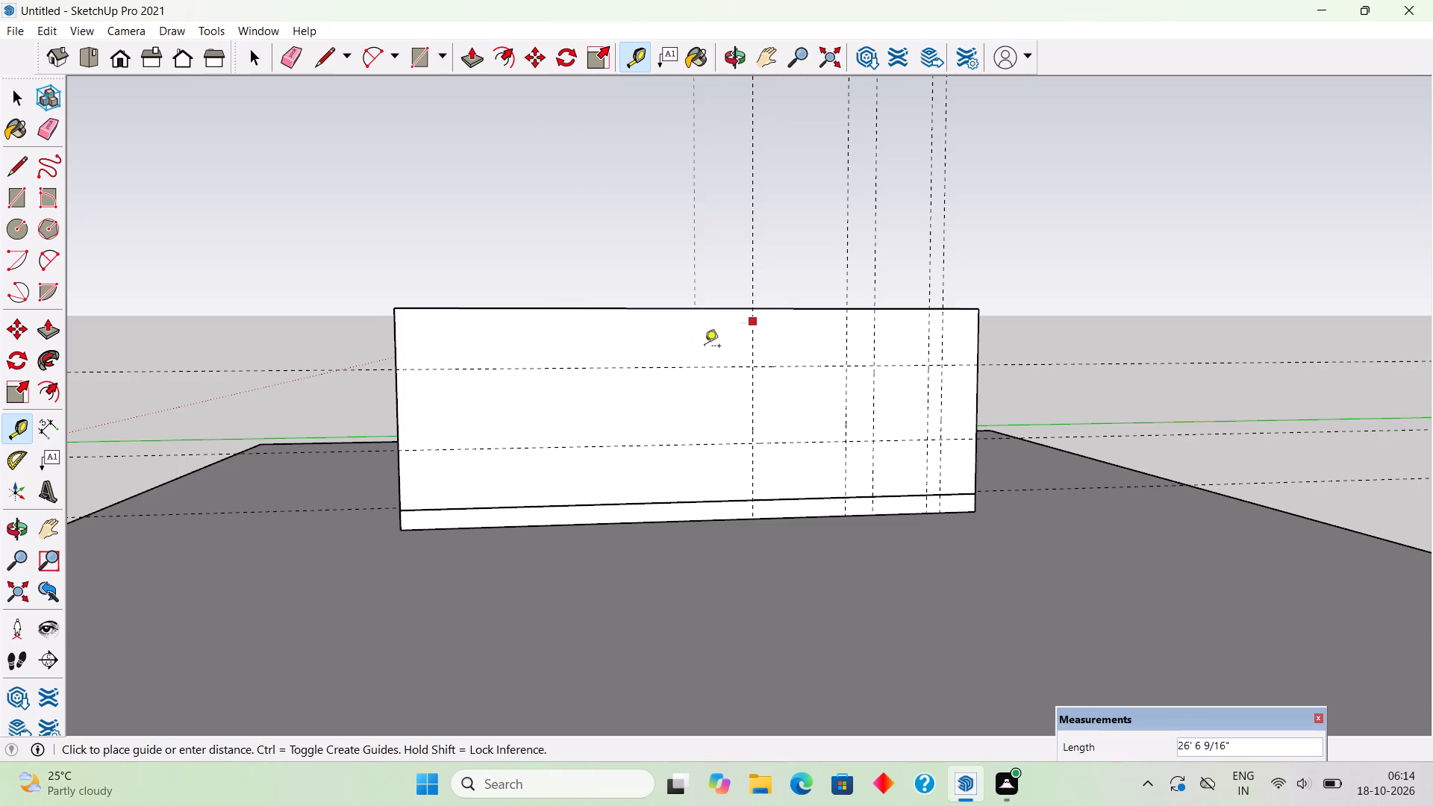
key("9")
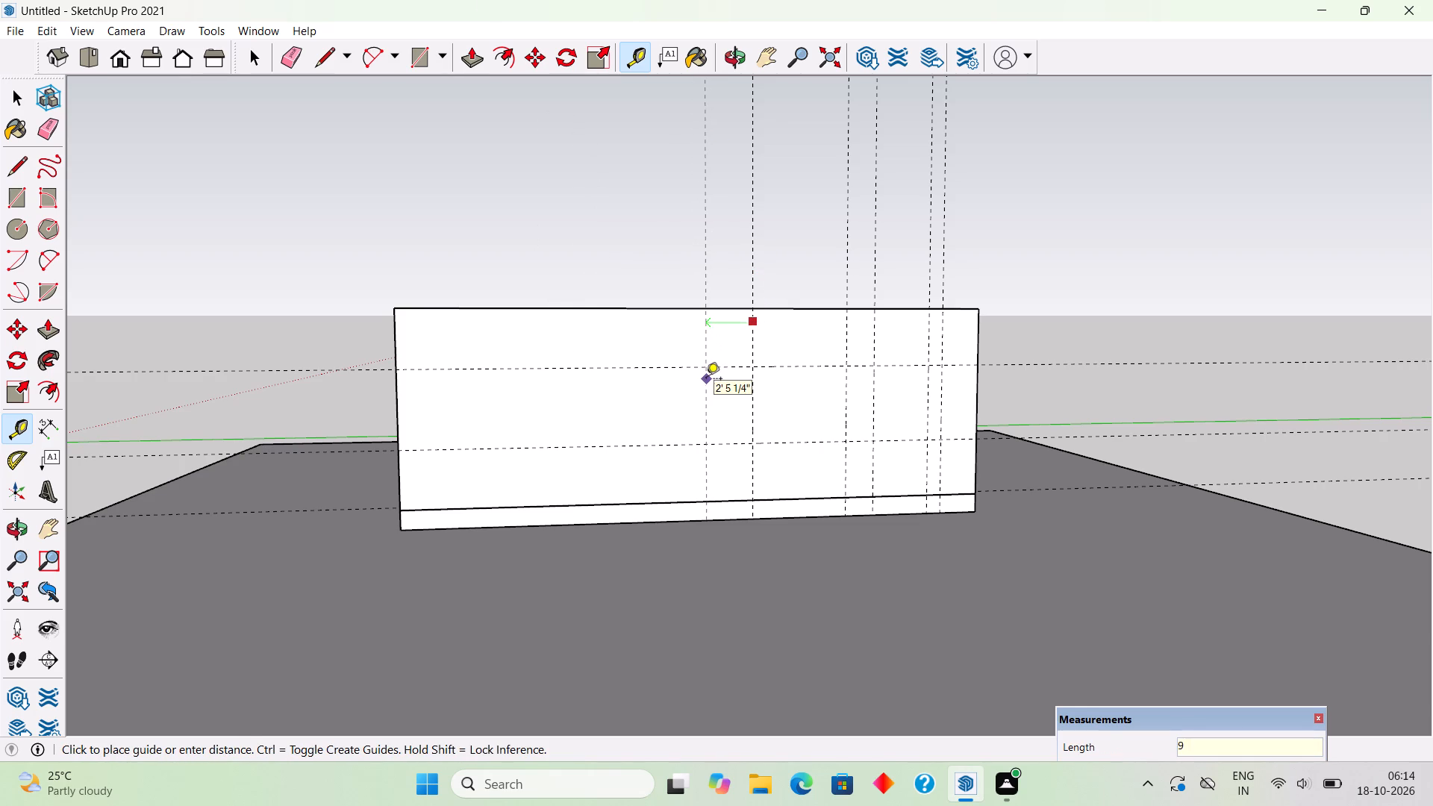
key("shift+quotedbl")
key("Return")
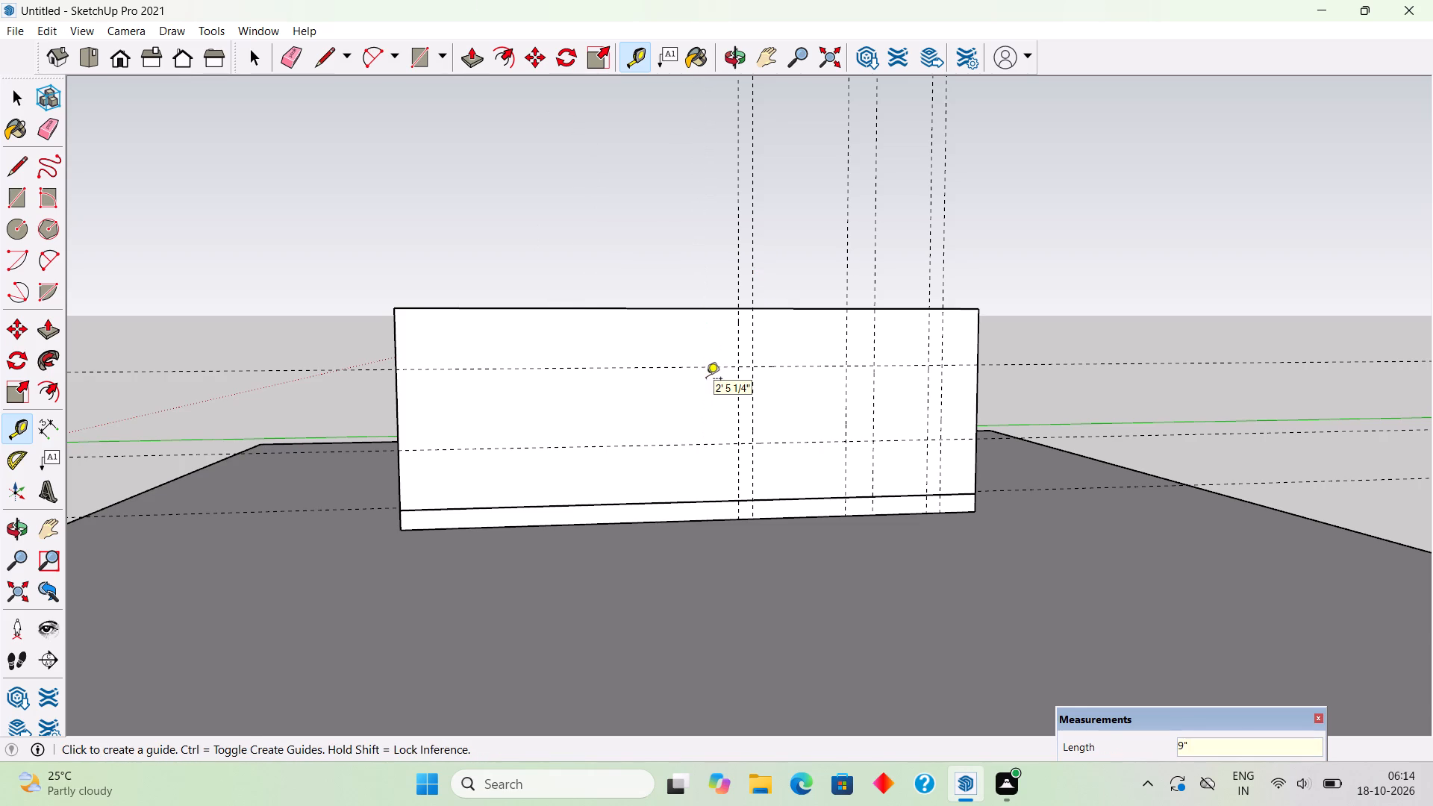
Place two more vertical guides on the wall face, one 3' inward from the last 9" guide and another 9" beyond it.
left_click(738, 425)
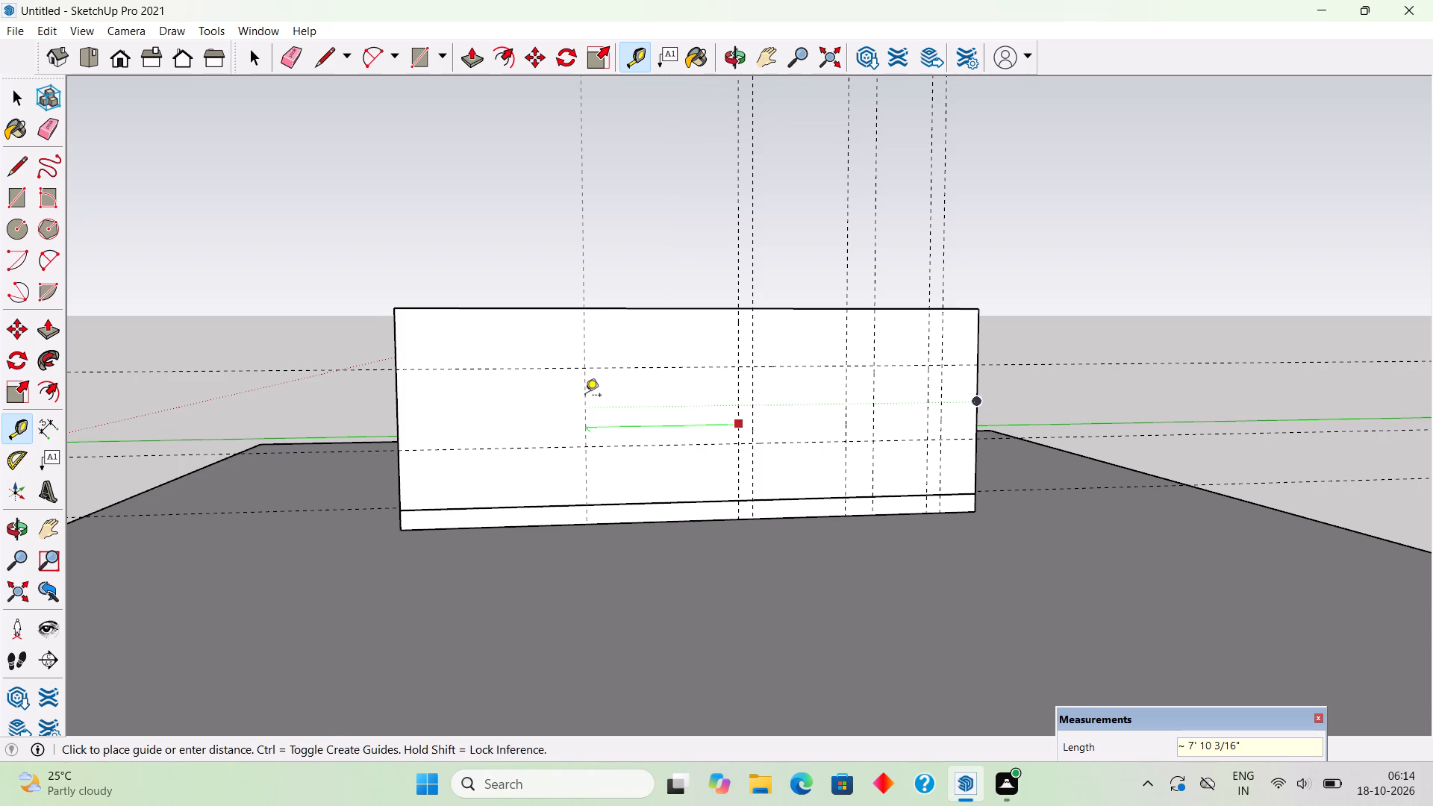
type("3'")
key("Return")
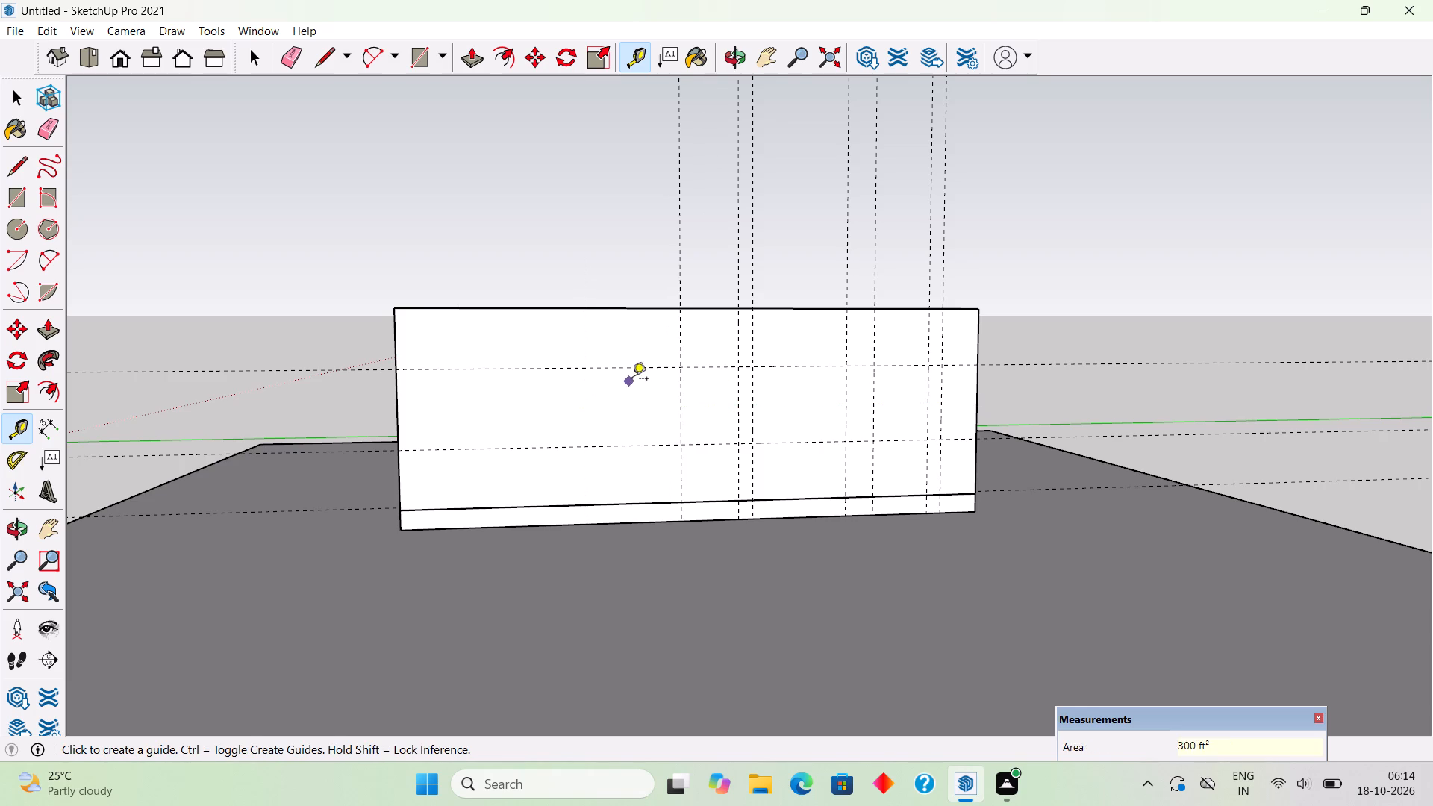
left_click(678, 393)
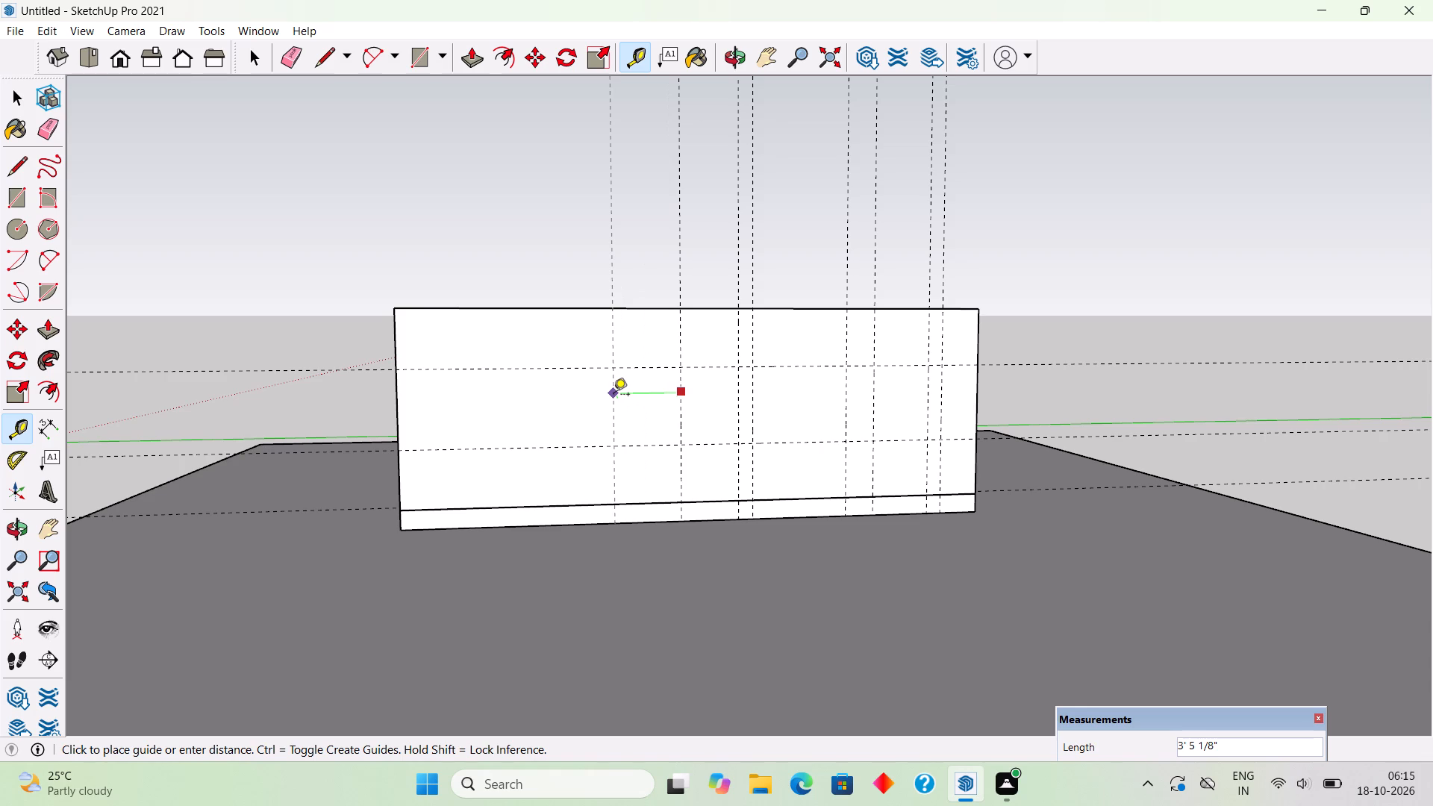
key("9")
key("shift+quotedbl")
key("Return")
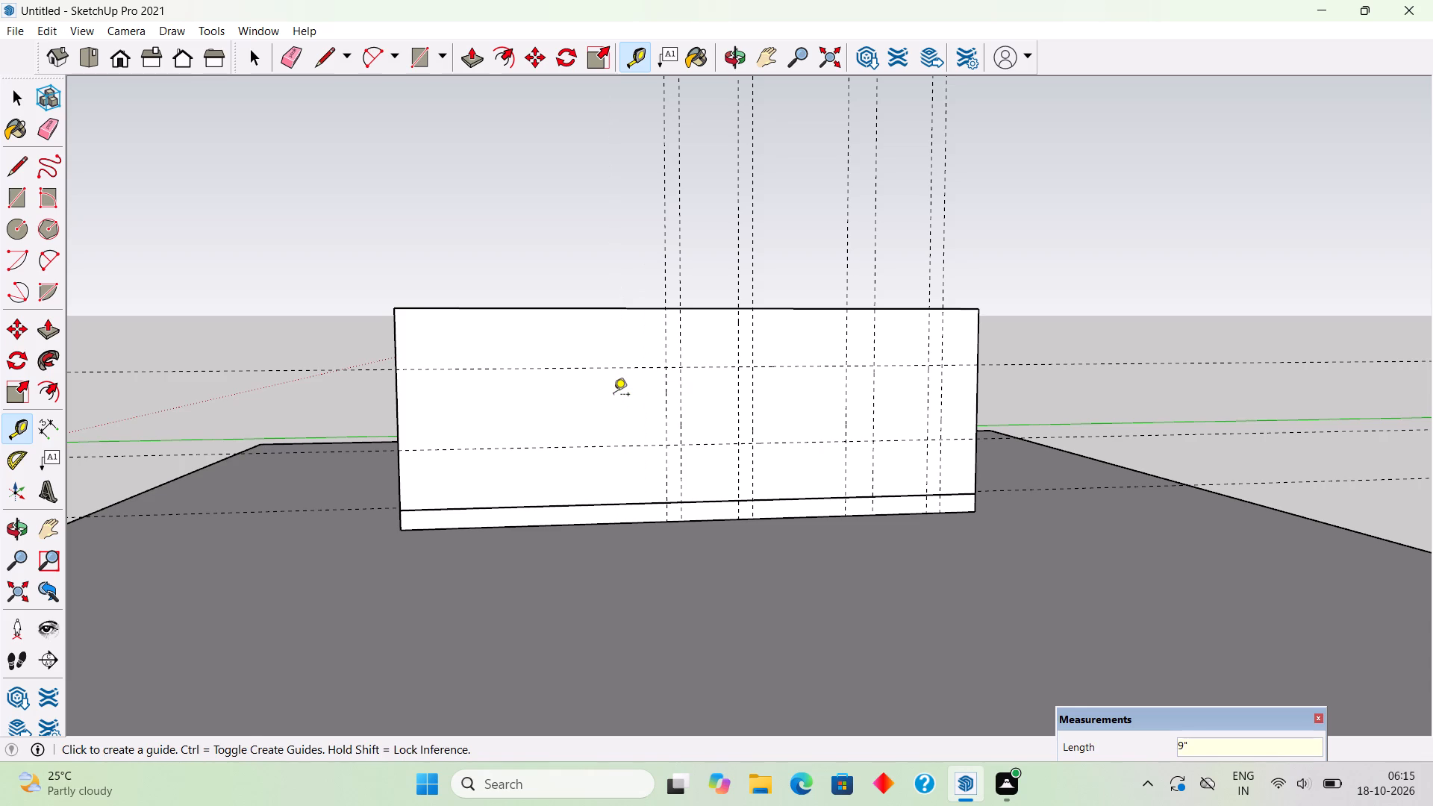
Place two further vertical guides on the wall face, one 5' inward from the newest guide and another 9" beyond that.
left_click(669, 392)
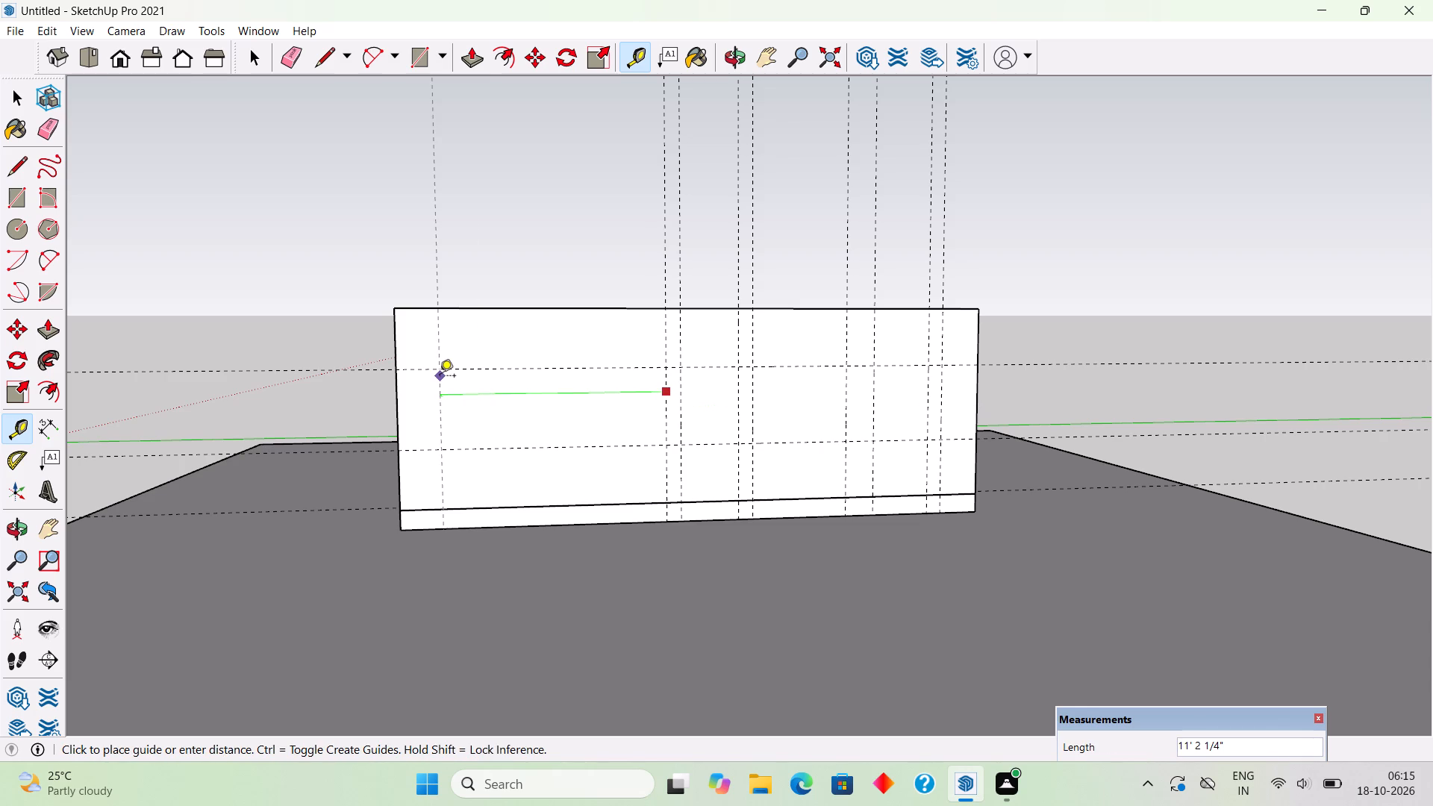
type("5'")
key("Return")
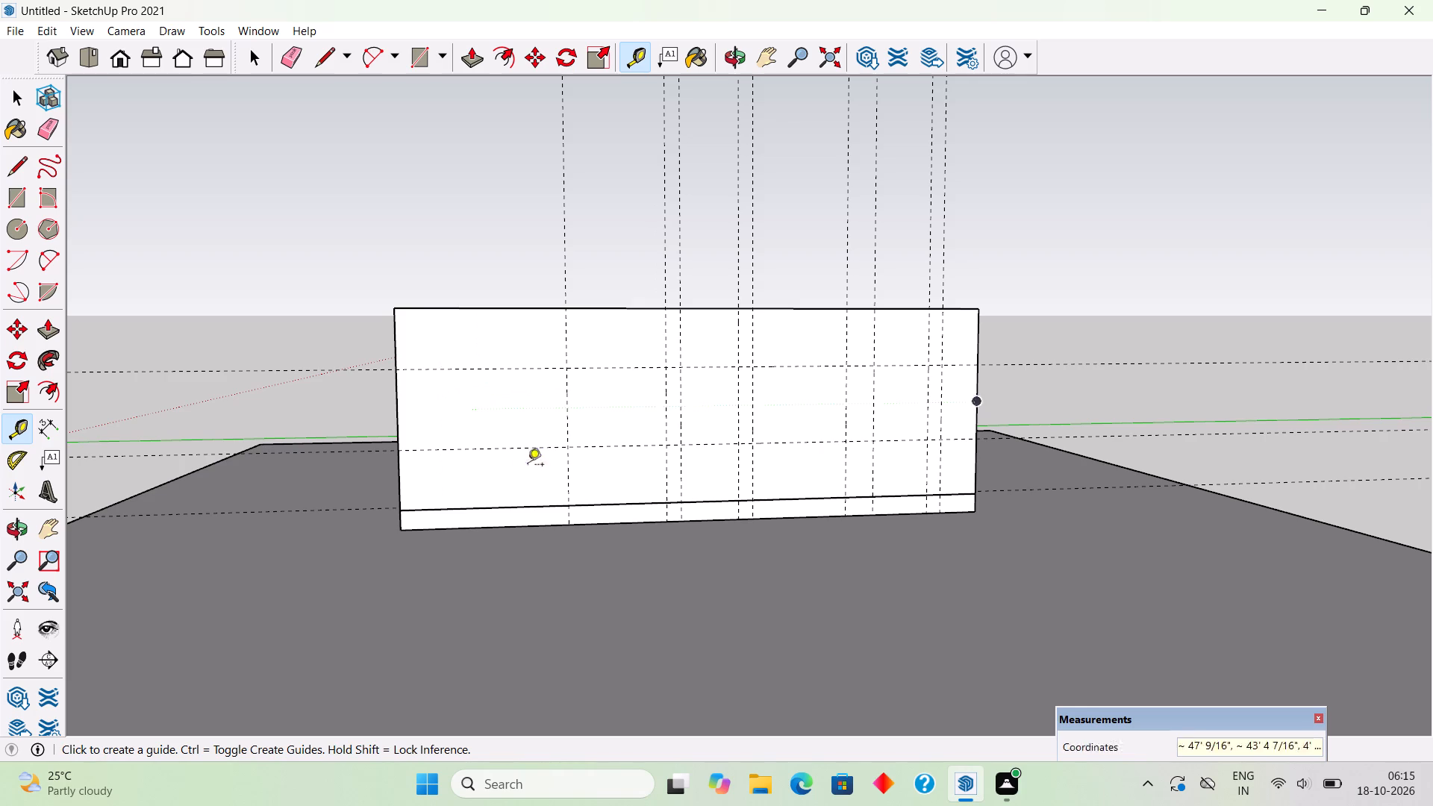
left_click(568, 393)
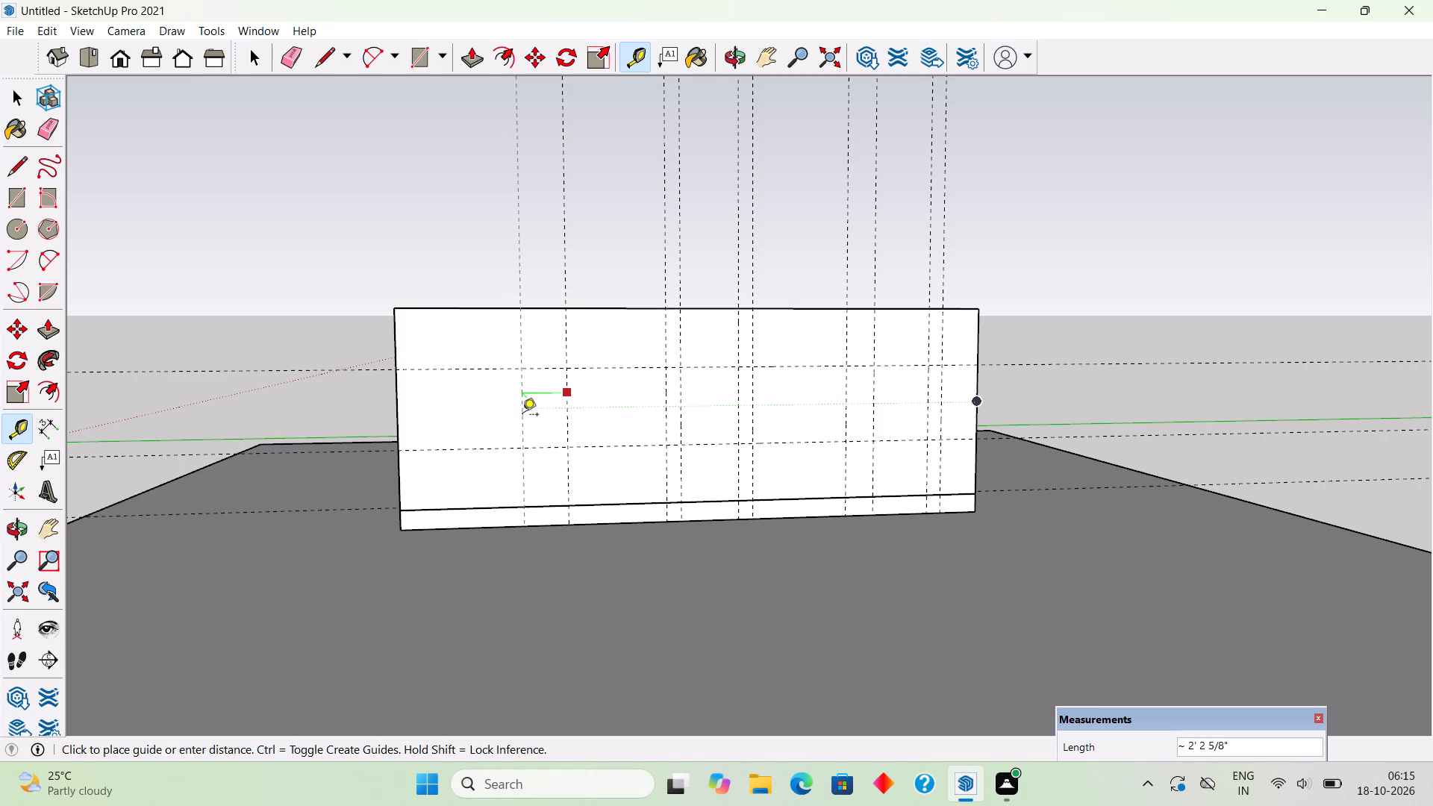
key("9")
key("shift+quotedbl")
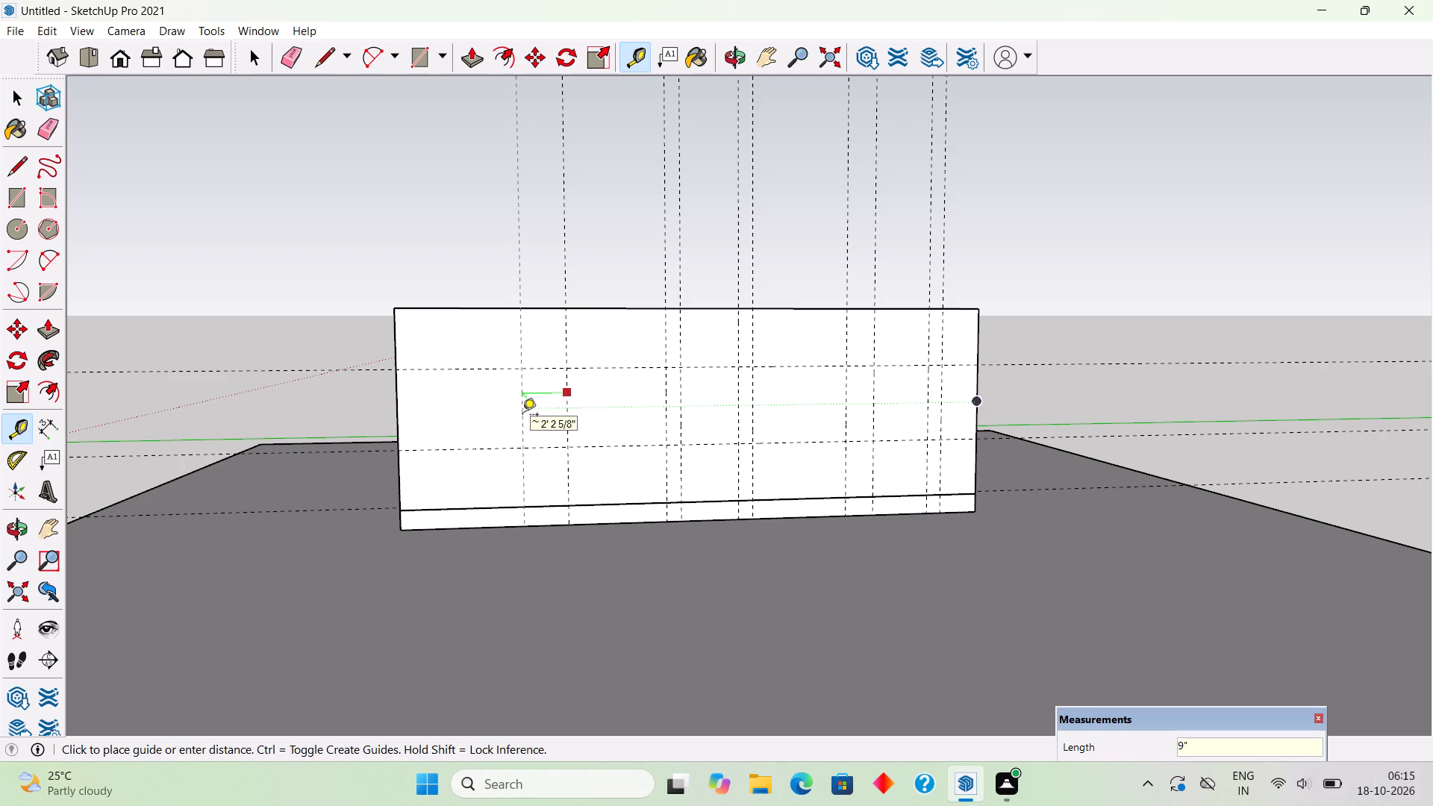
key("Return")
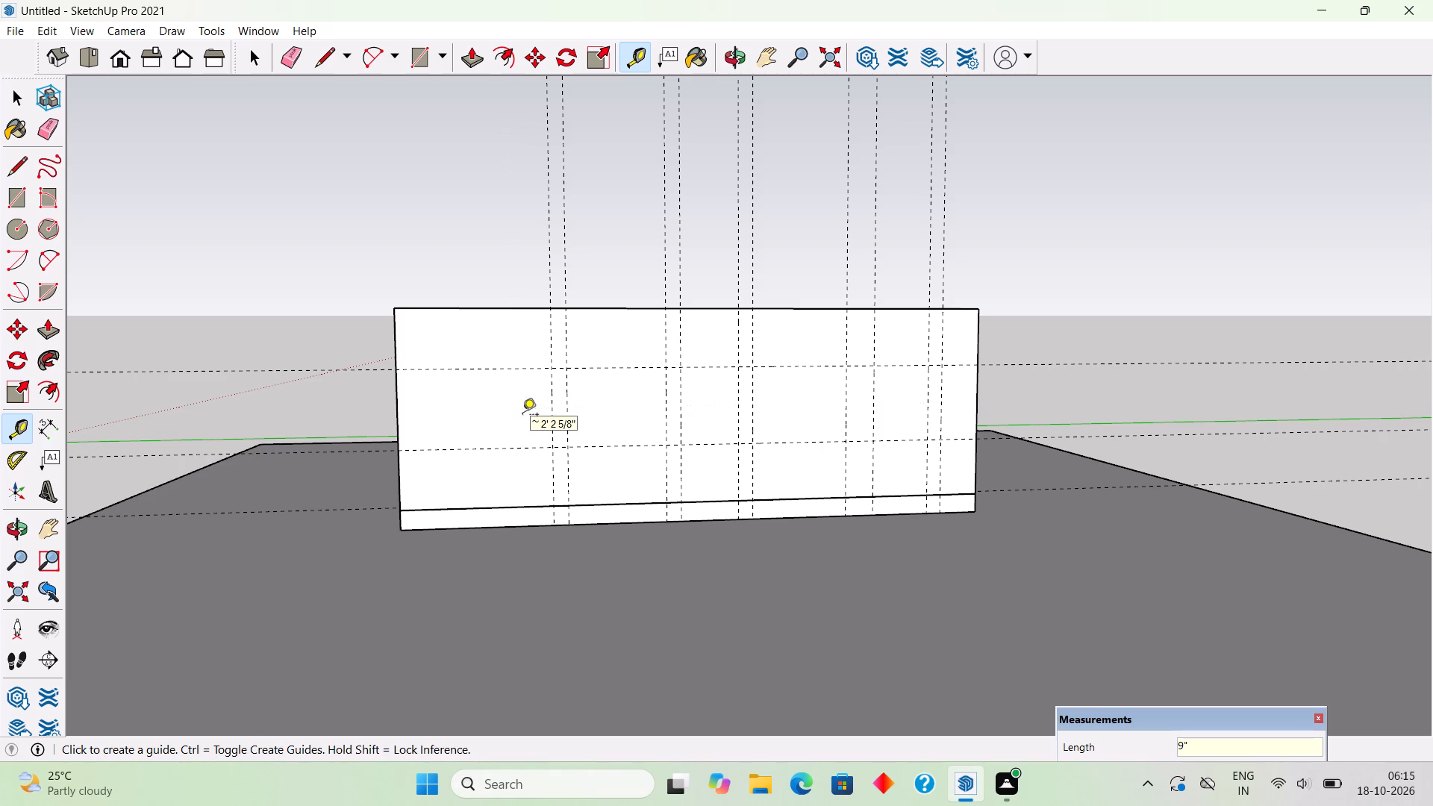
Measure the distance from the last vertical guide back to the wall edge where the guide layout starts.
left_click(556, 427)
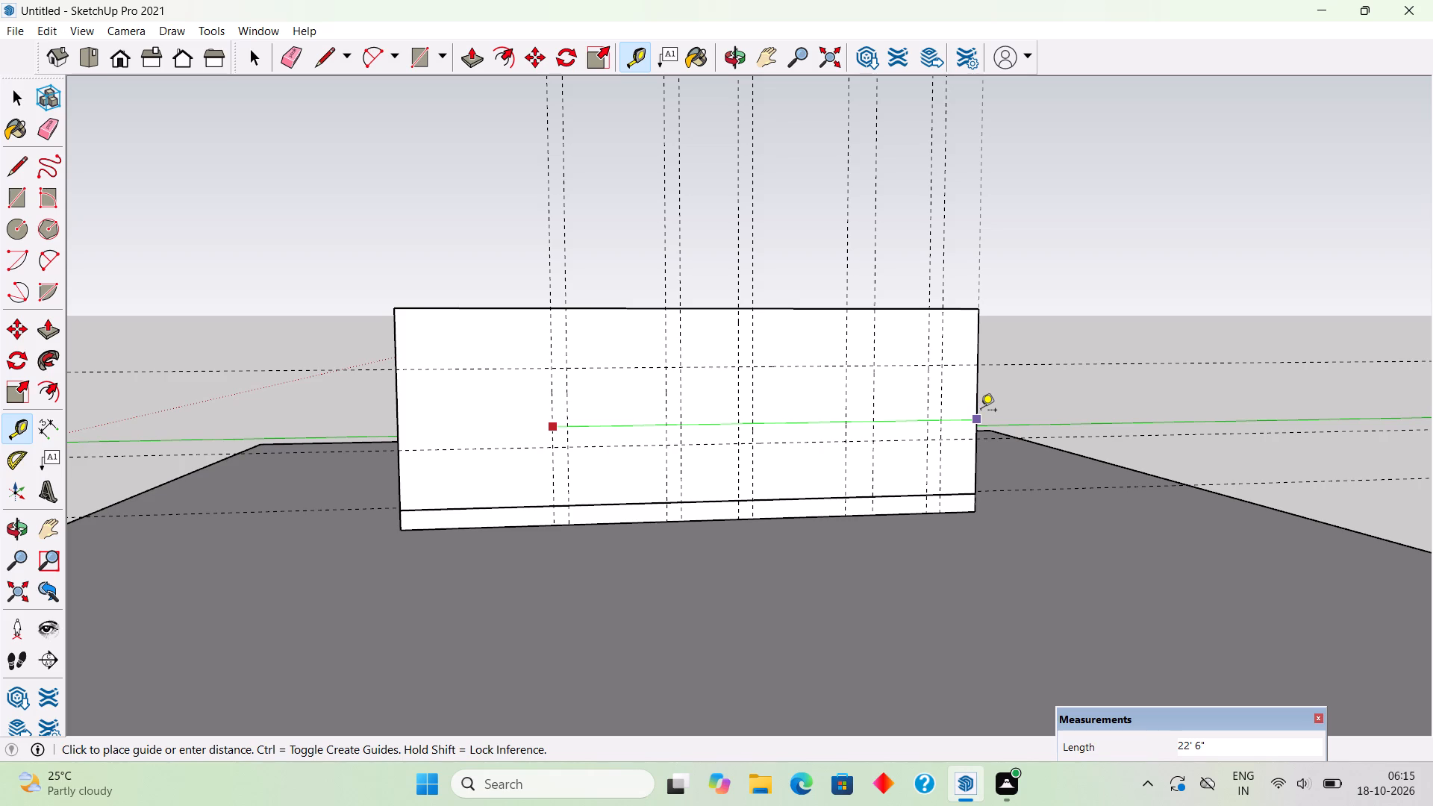
key("space")
Open the wall group and draw two window rectangles, each 3' wide and 4' high, between the 3'-spaced vertical guides and both horizontal guides.
scroll(947, 413, "down", 4)
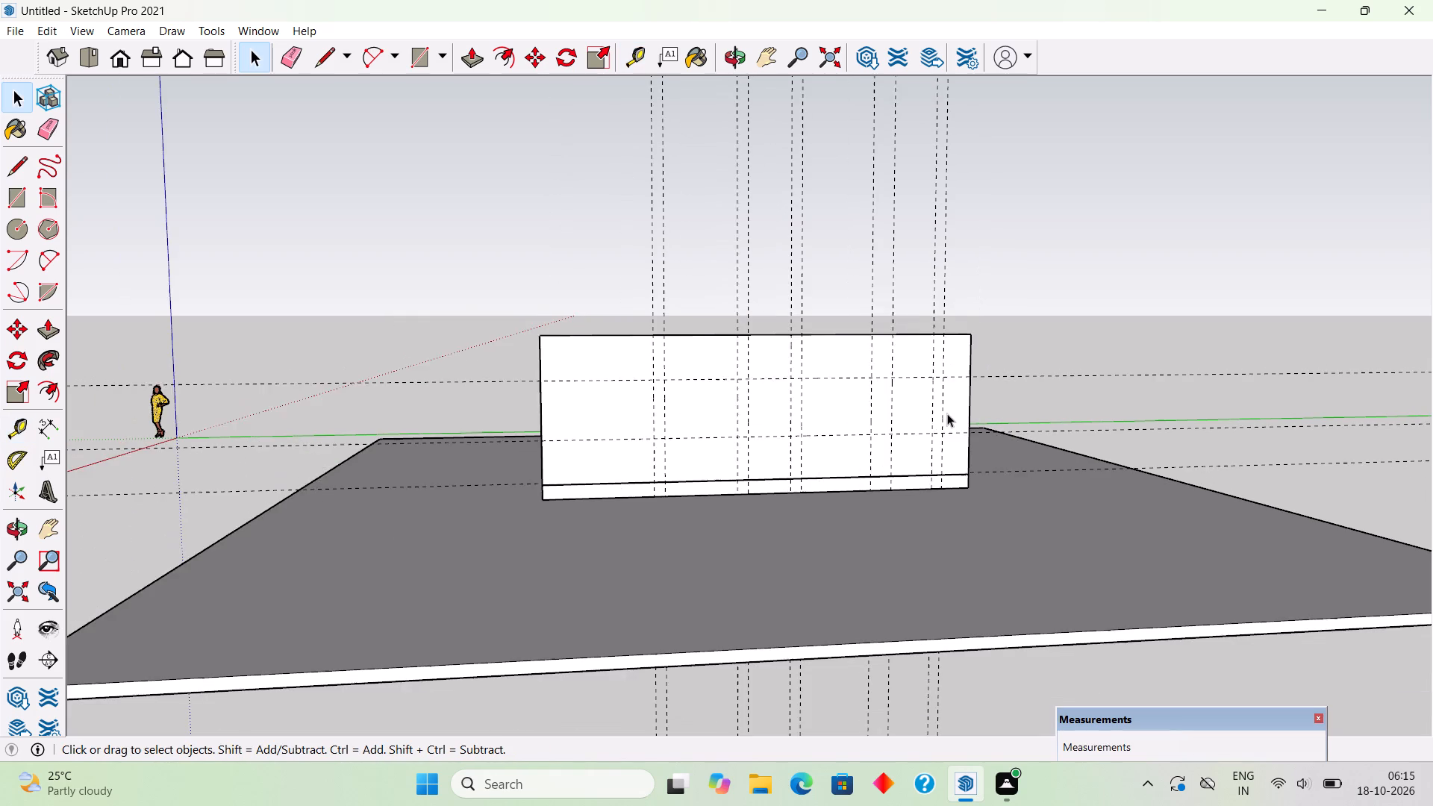
scroll(858, 326, "down", 2)
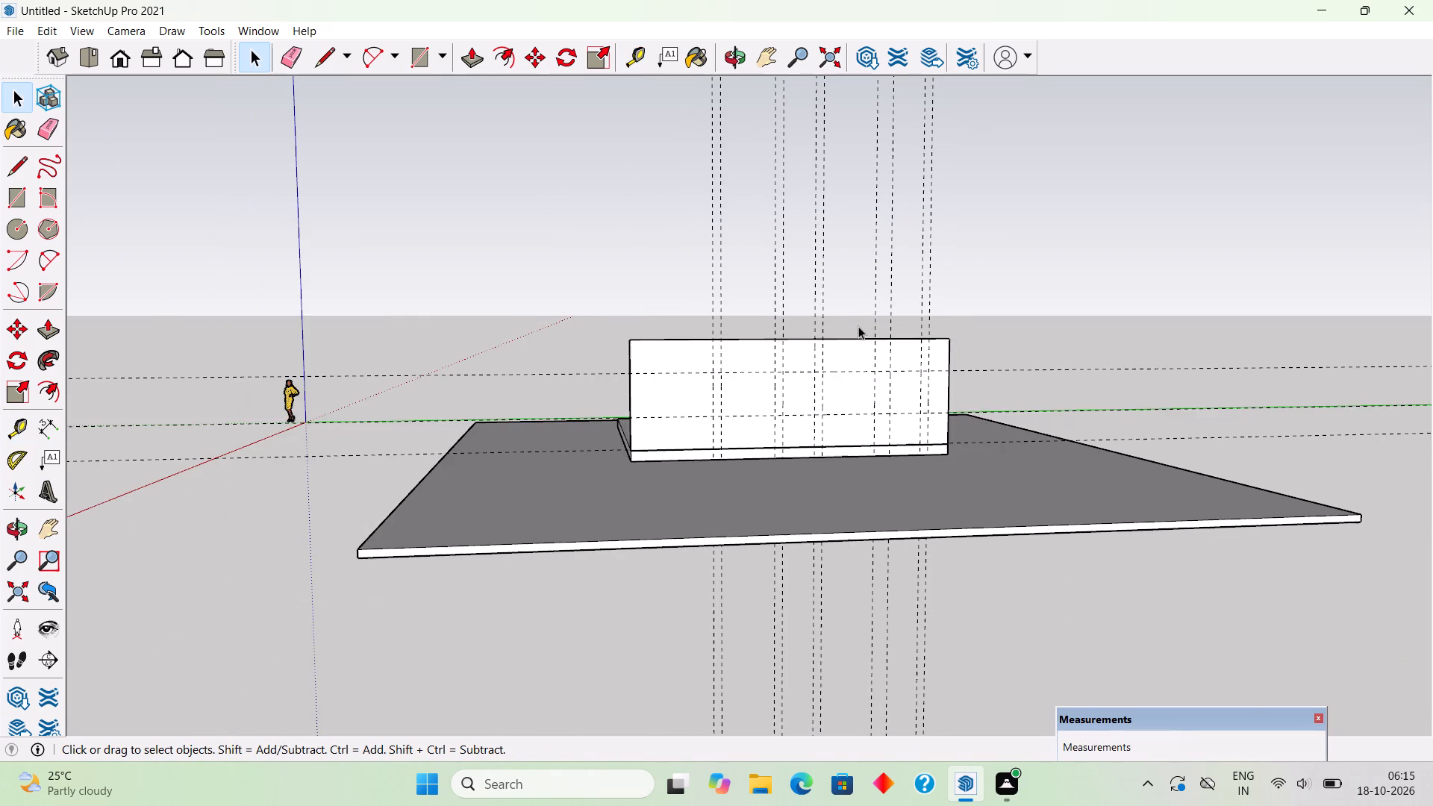
scroll(829, 349, "up", 5)
scroll(1021, 446, "up", 3)
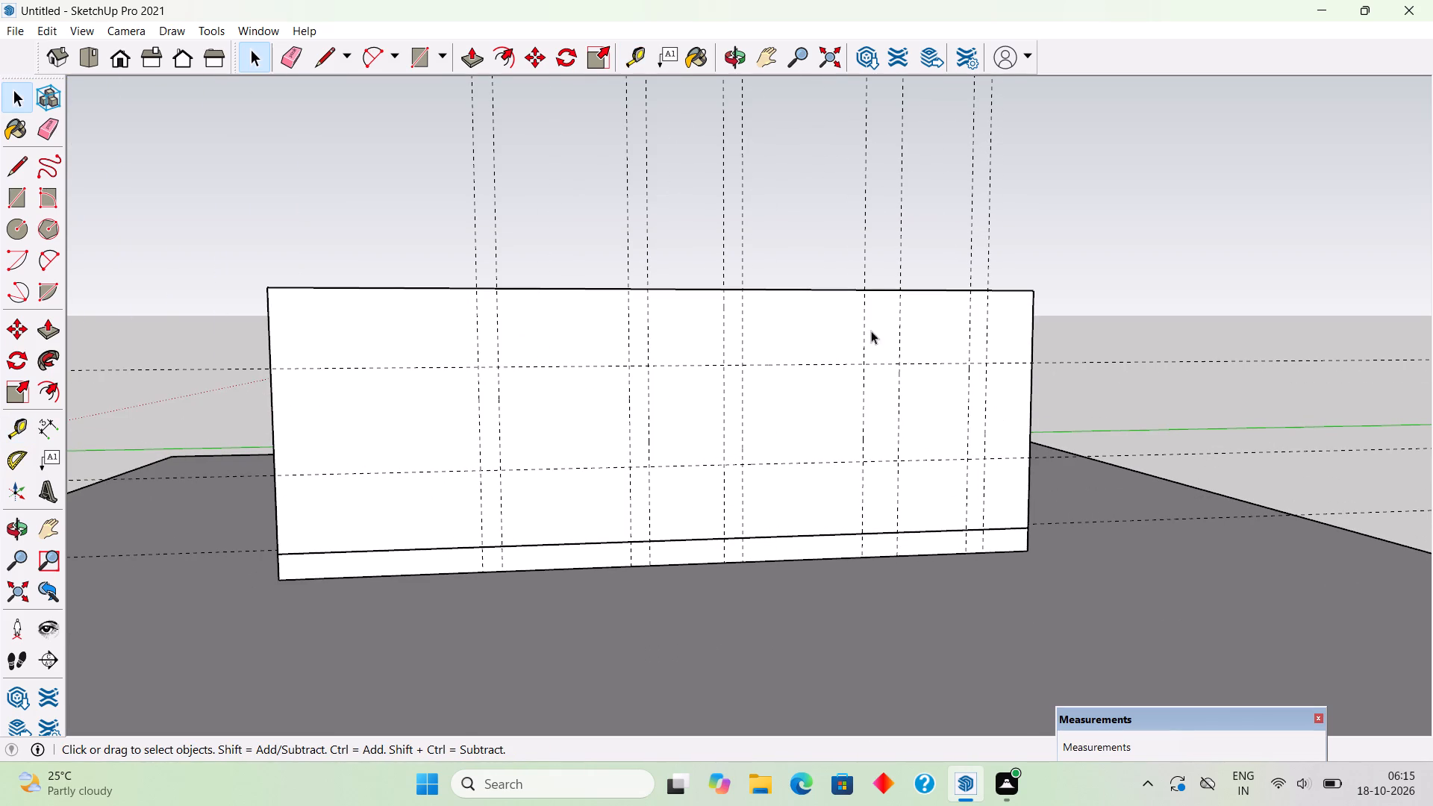
middle_click_drag(913, 365, 824, 303)
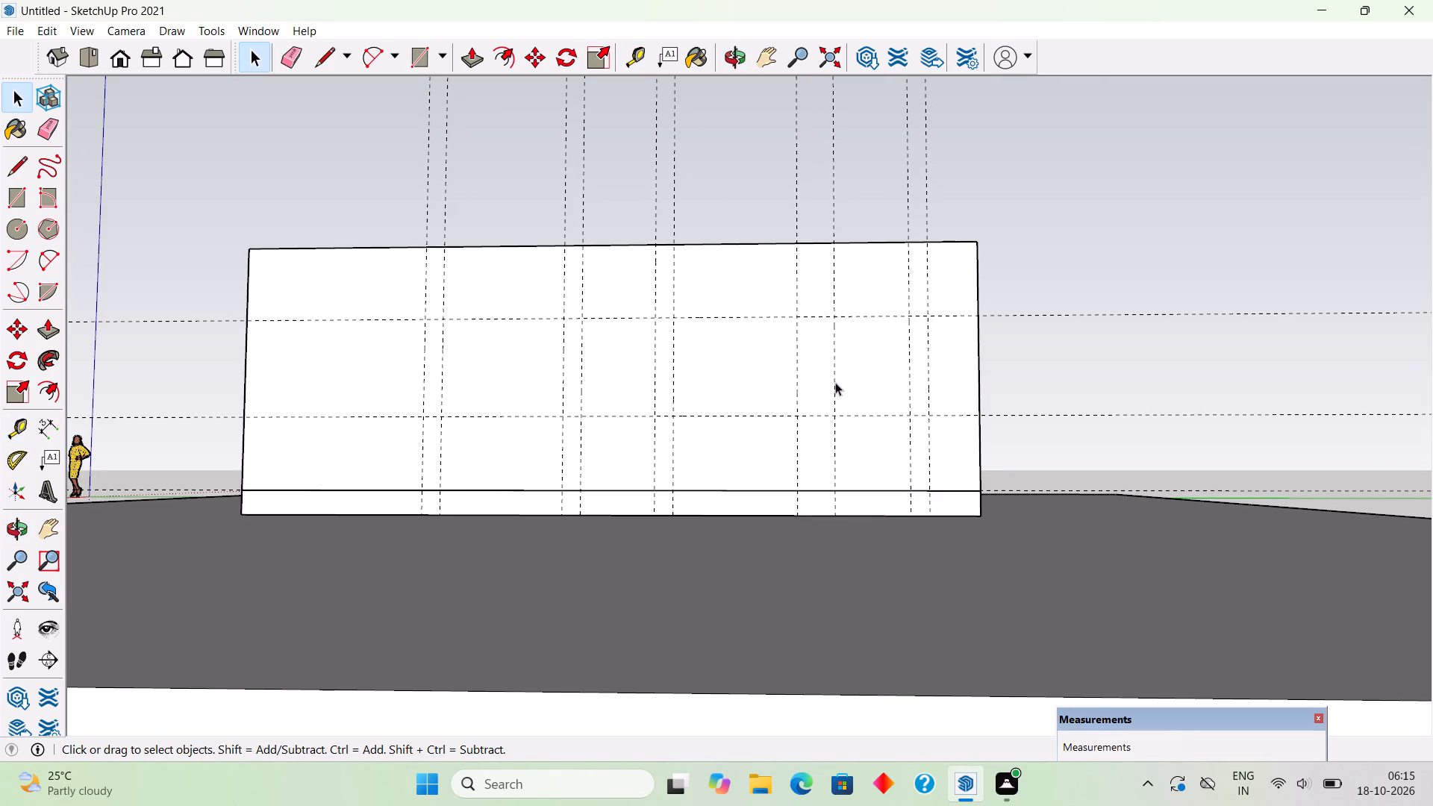
triple_click(835, 382)
triple_click(848, 383)
middle_click_drag(857, 381, 917, 407)
key("r")
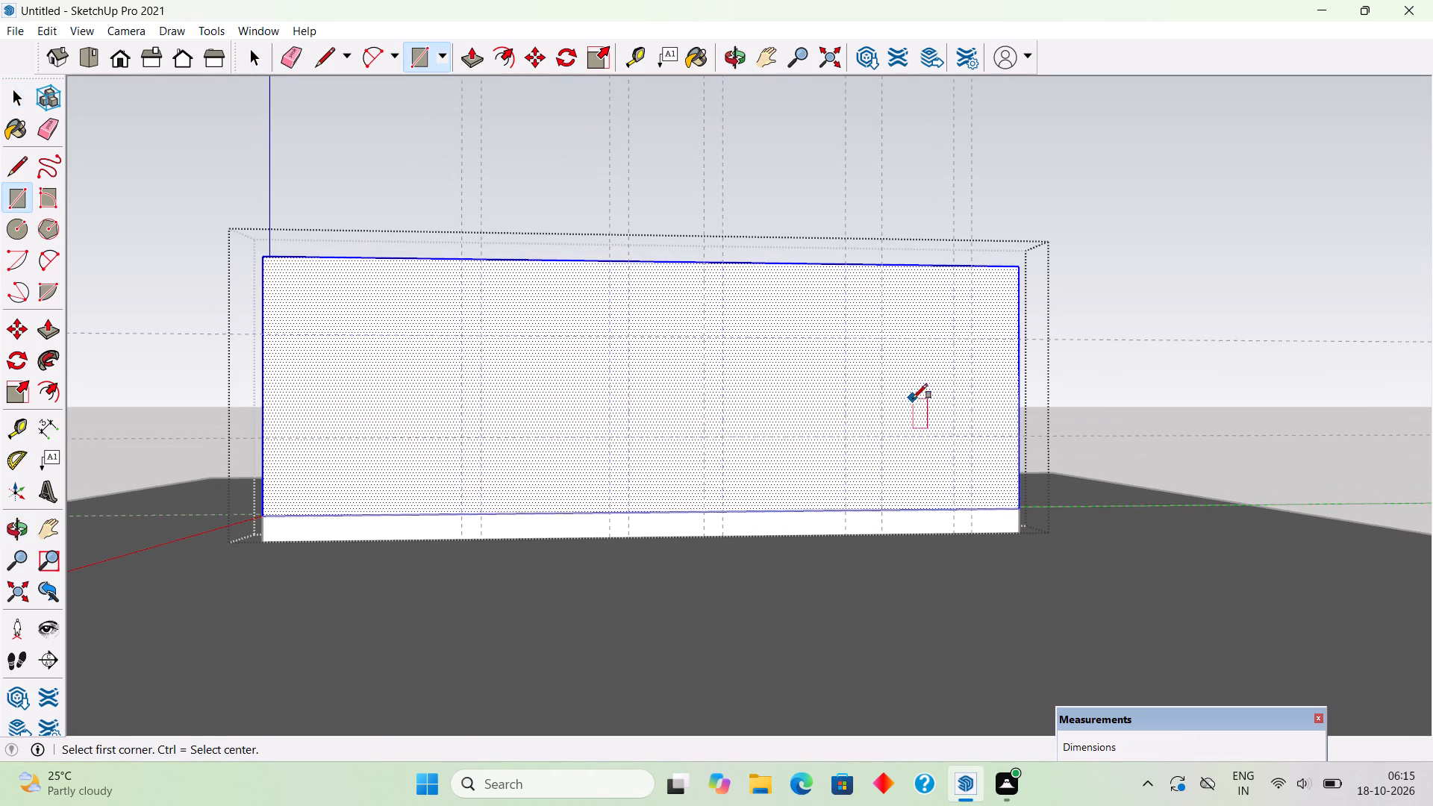
left_click(886, 340)
left_click(952, 437)
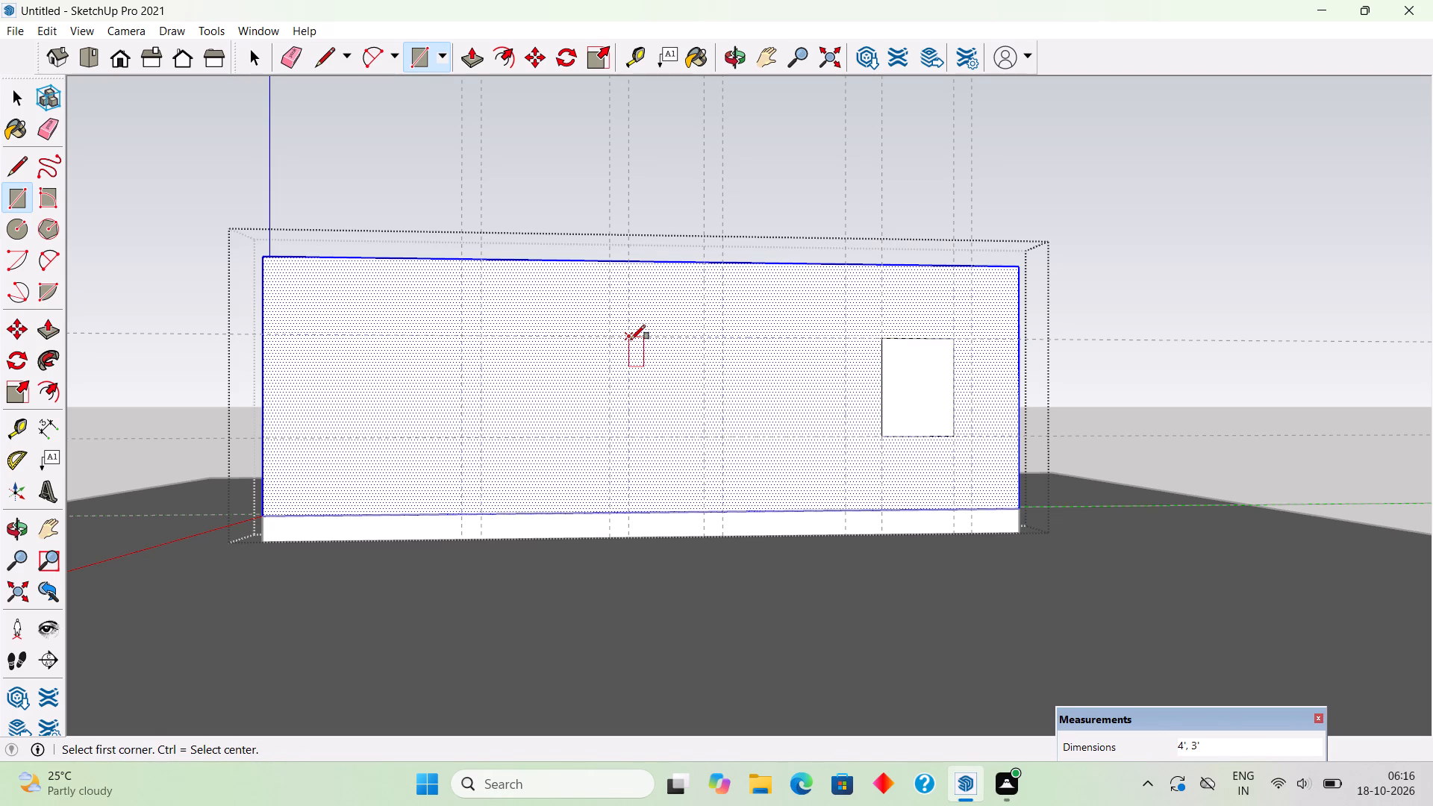
left_click(631, 340)
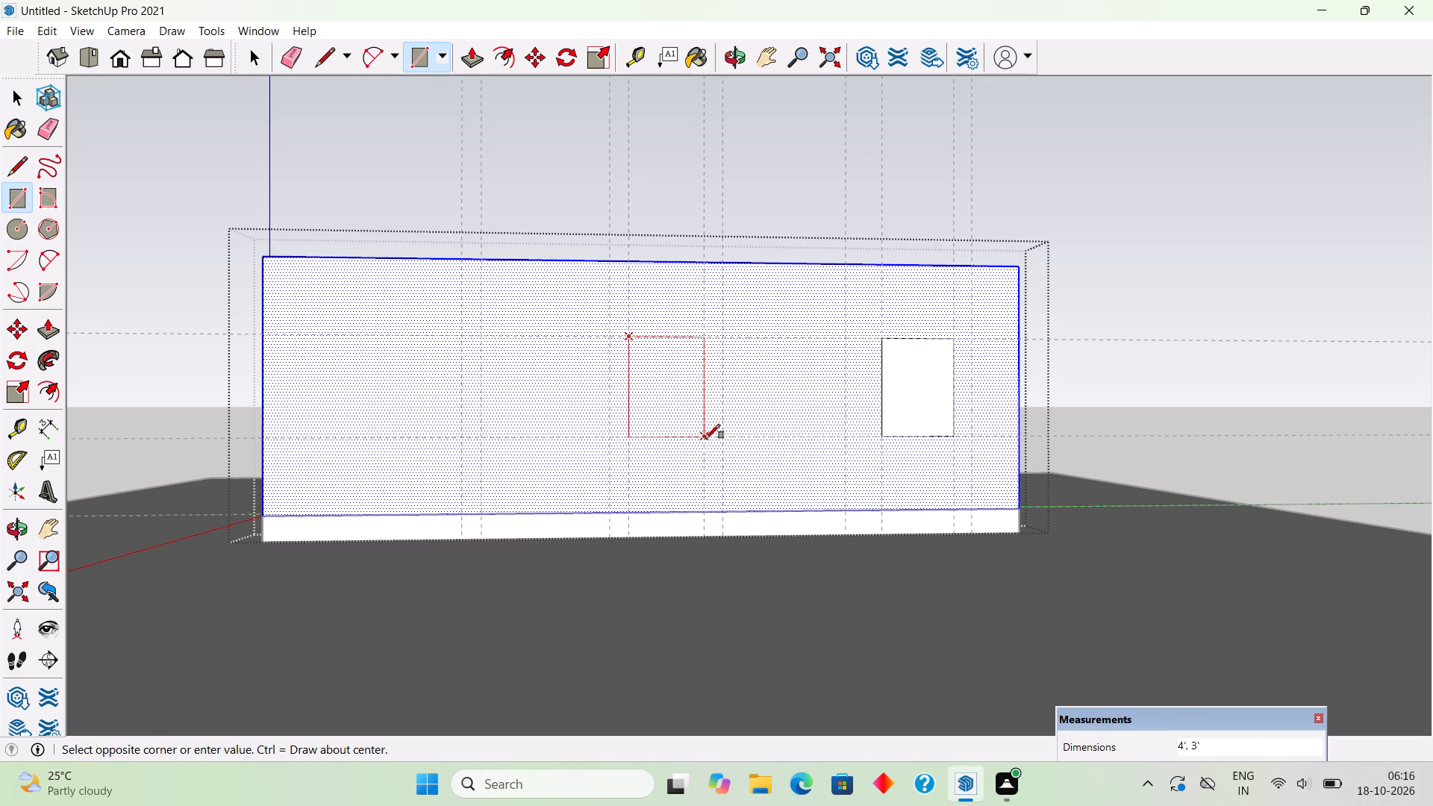
left_click(705, 439)
Push both window rectangles 9" through the wall to cut openings, and close the wall group.
key("p")
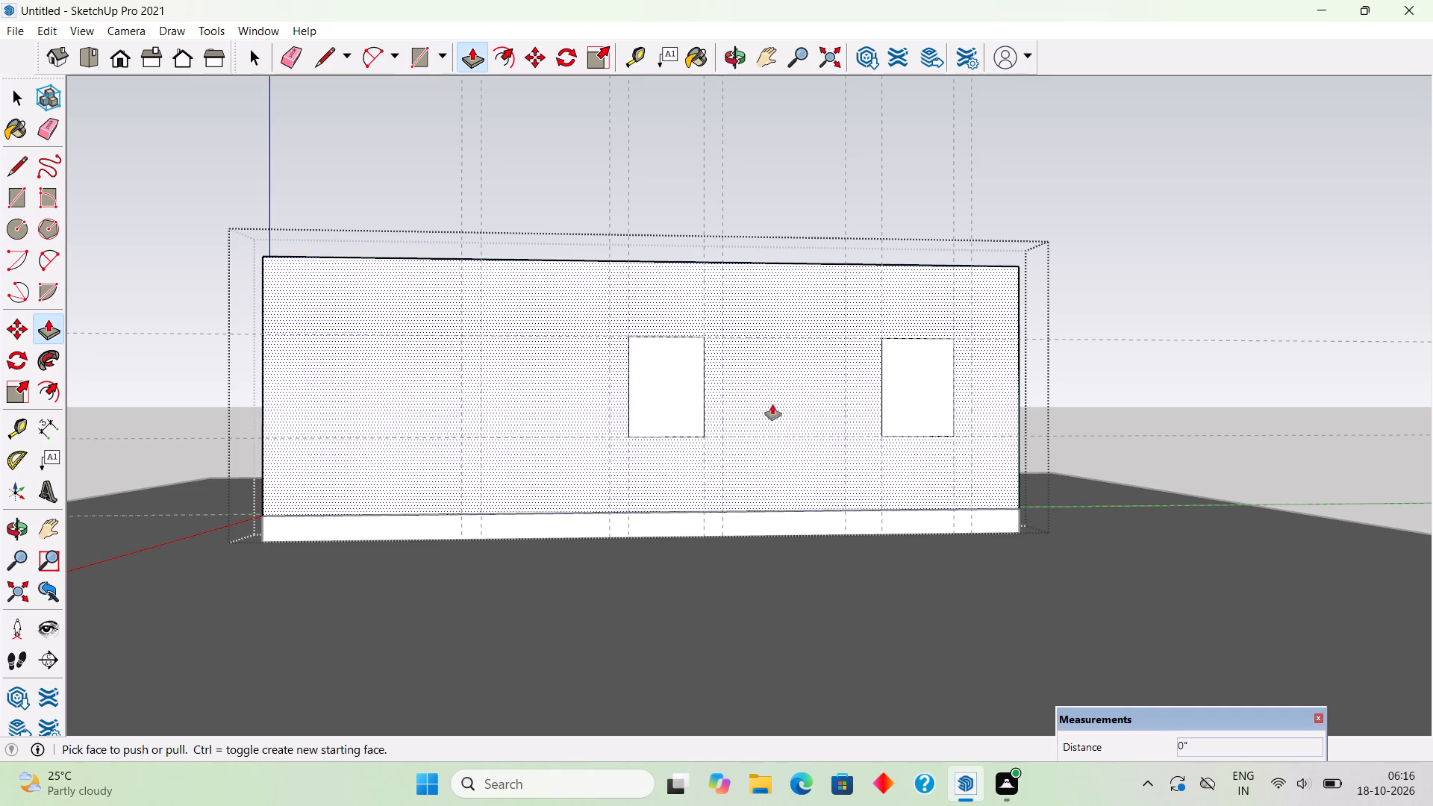
left_click_drag(904, 409, 908, 389)
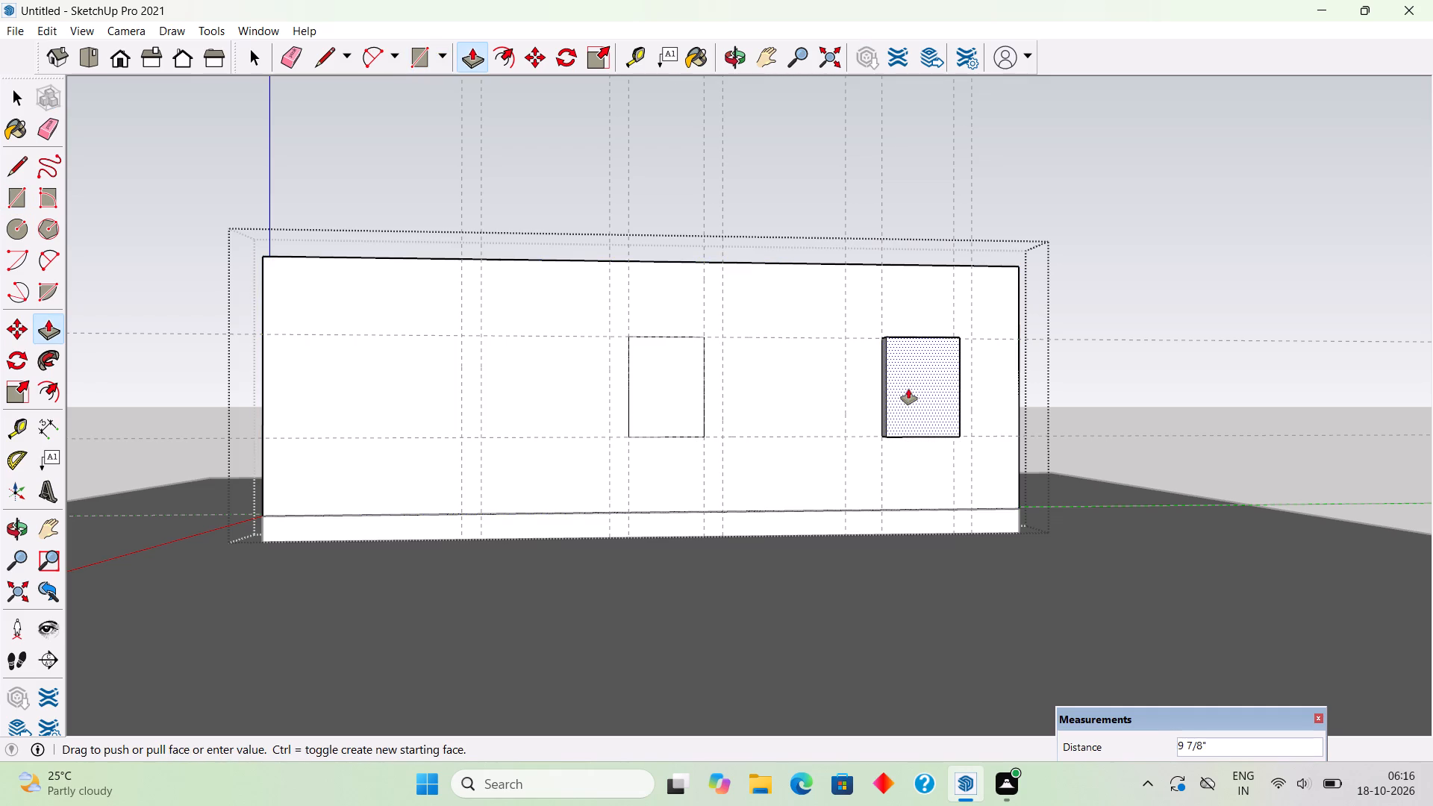
left_click_drag(908, 389, 864, 359)
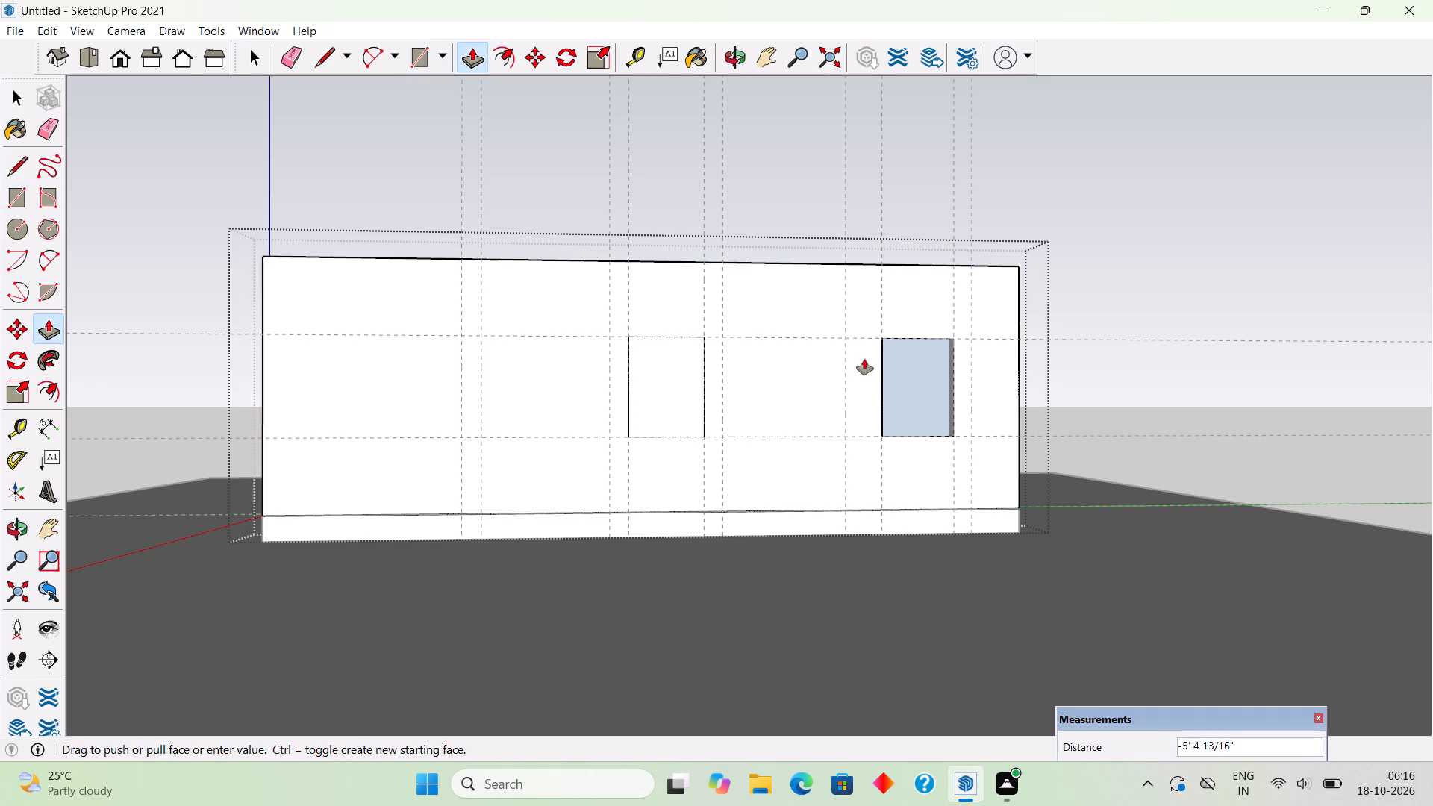
left_click_drag(864, 359, 919, 364)
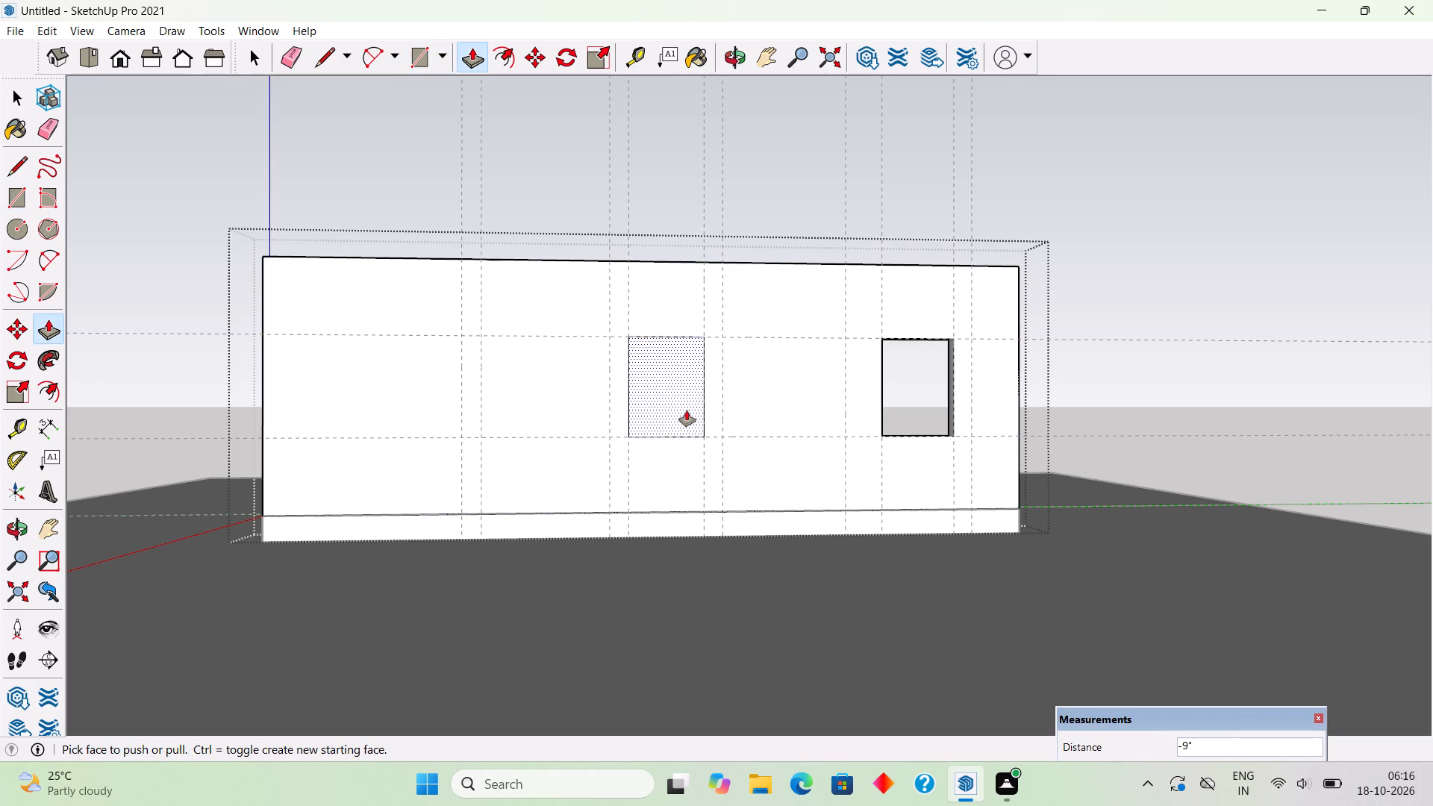
left_click_drag(687, 410, 724, 366)
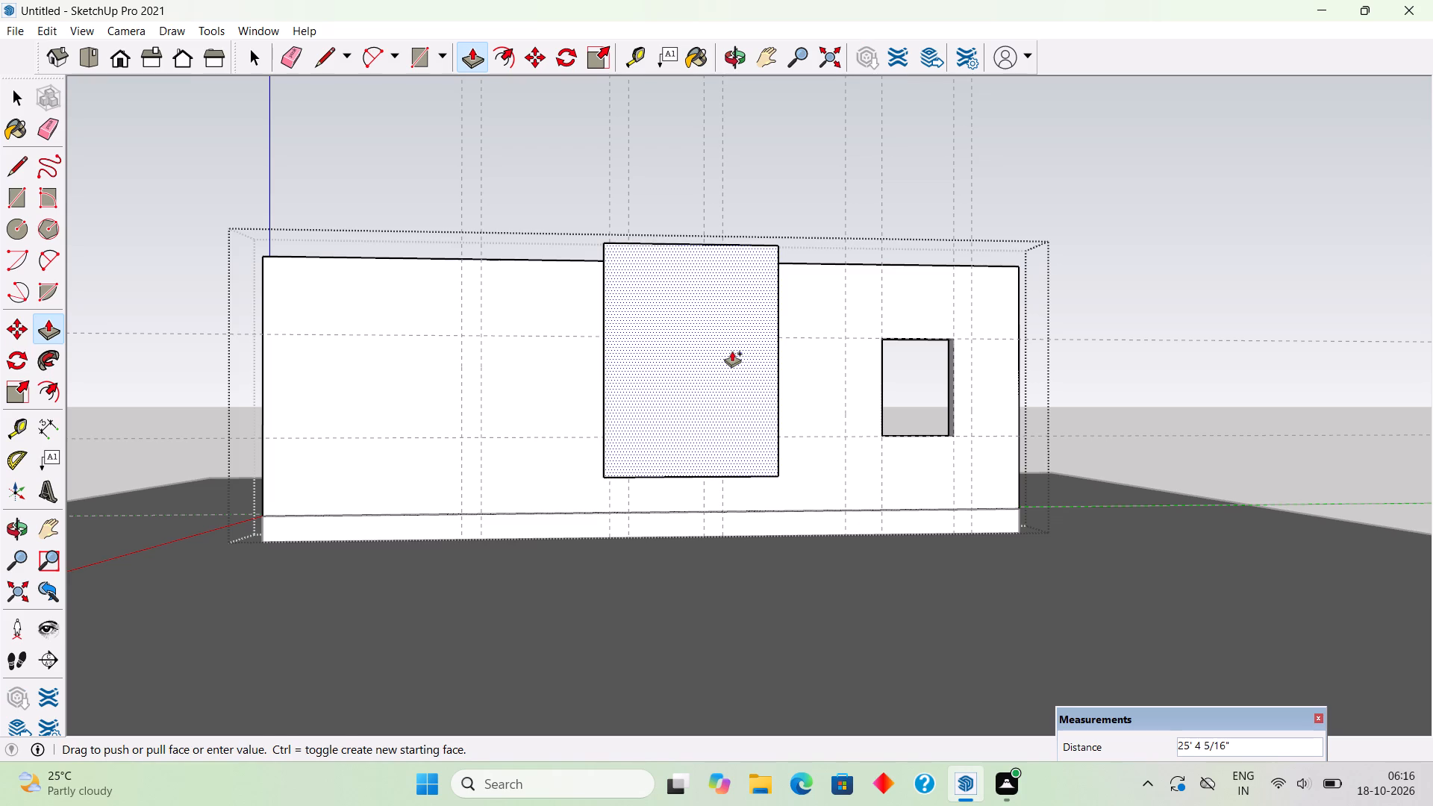
key("ctrl+z")
left_click_drag(653, 416, 665, 393)
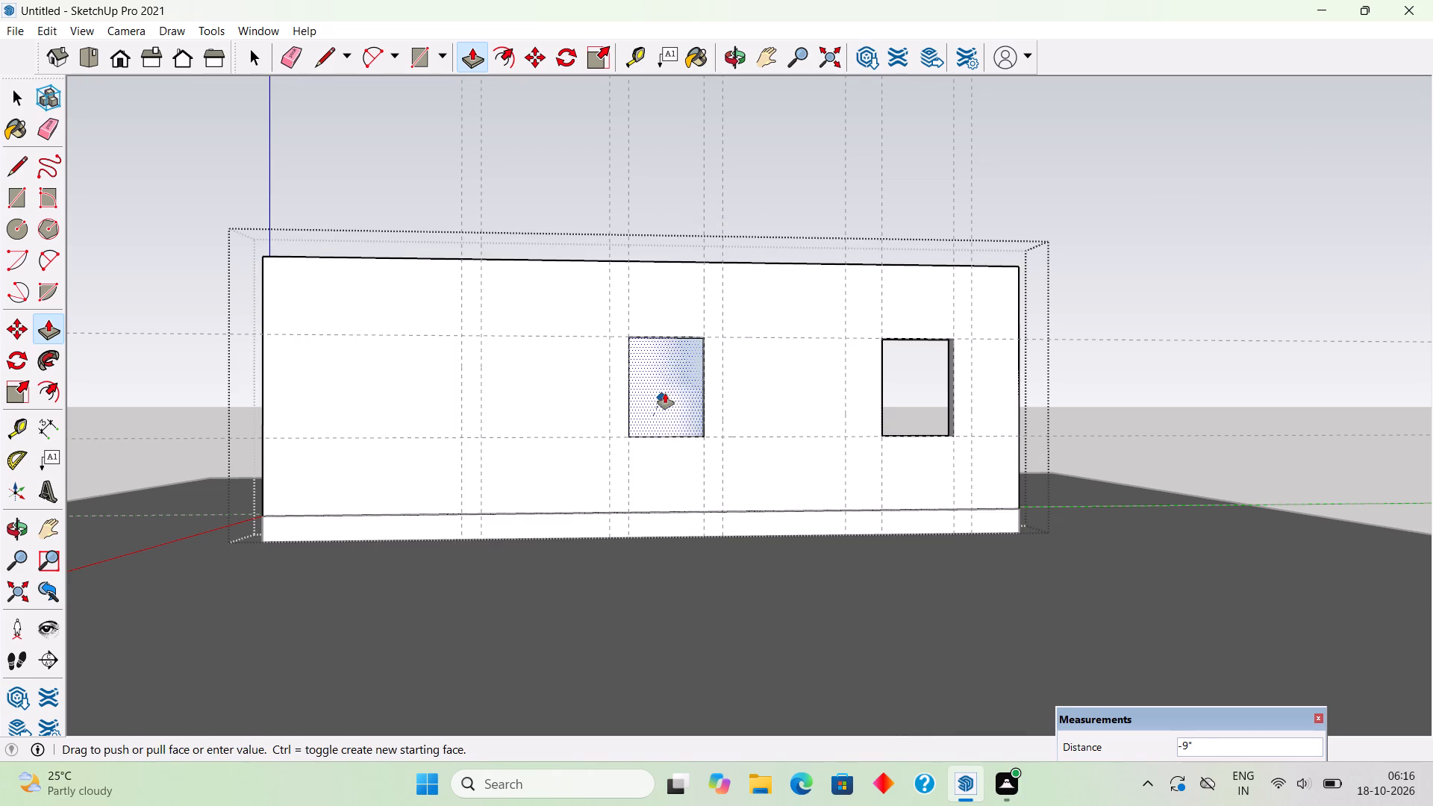
left_click_drag(665, 393, 670, 381)
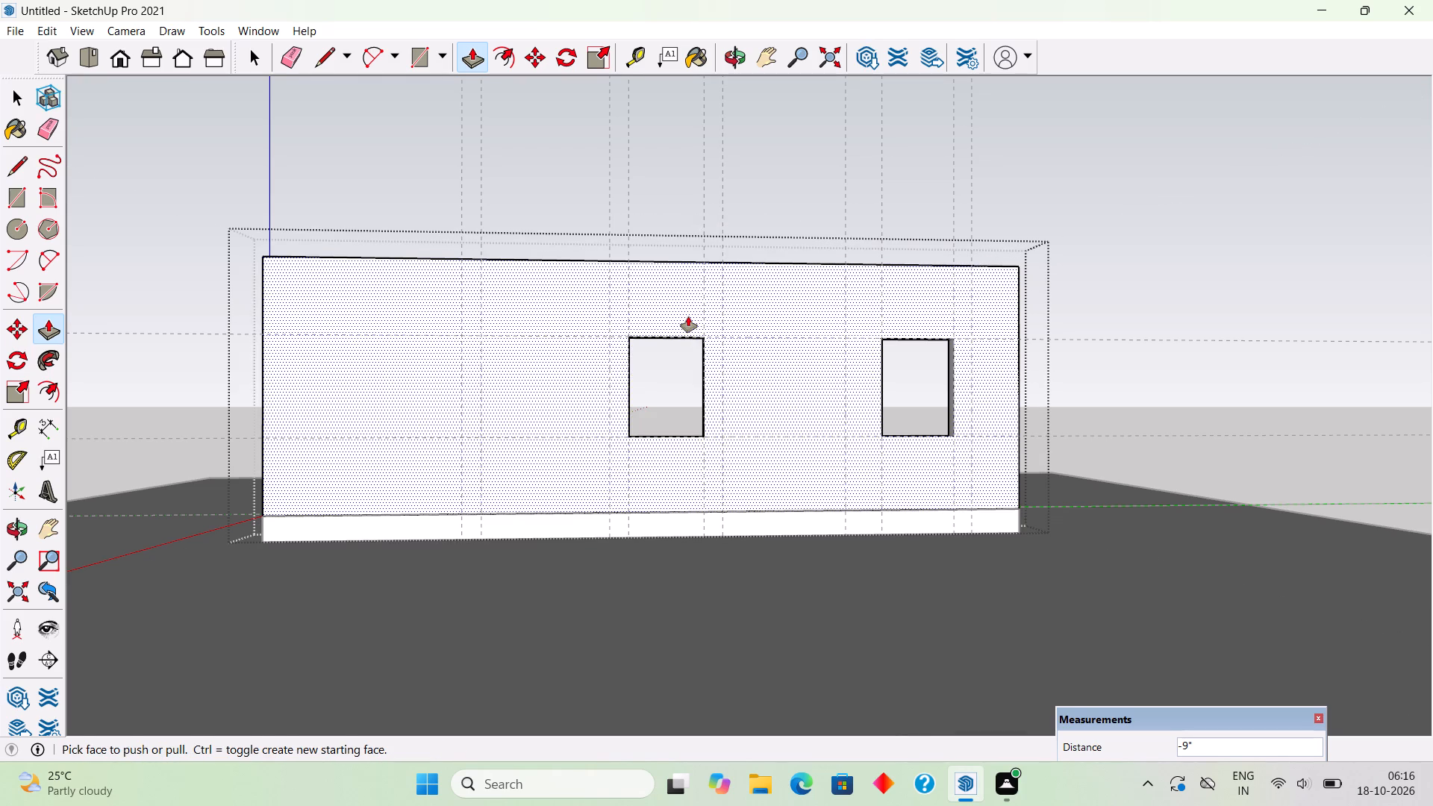
key("space")
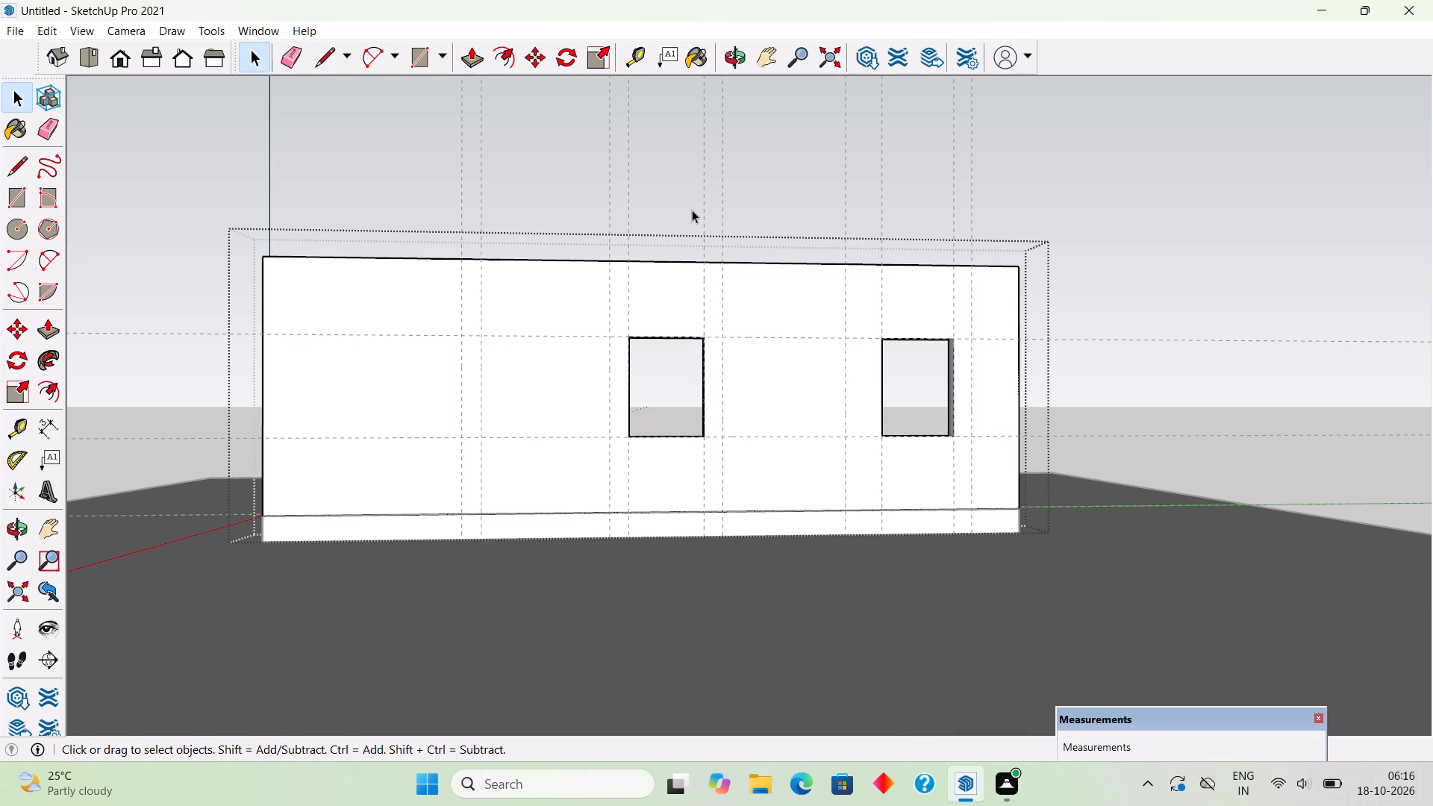
left_click(692, 210)
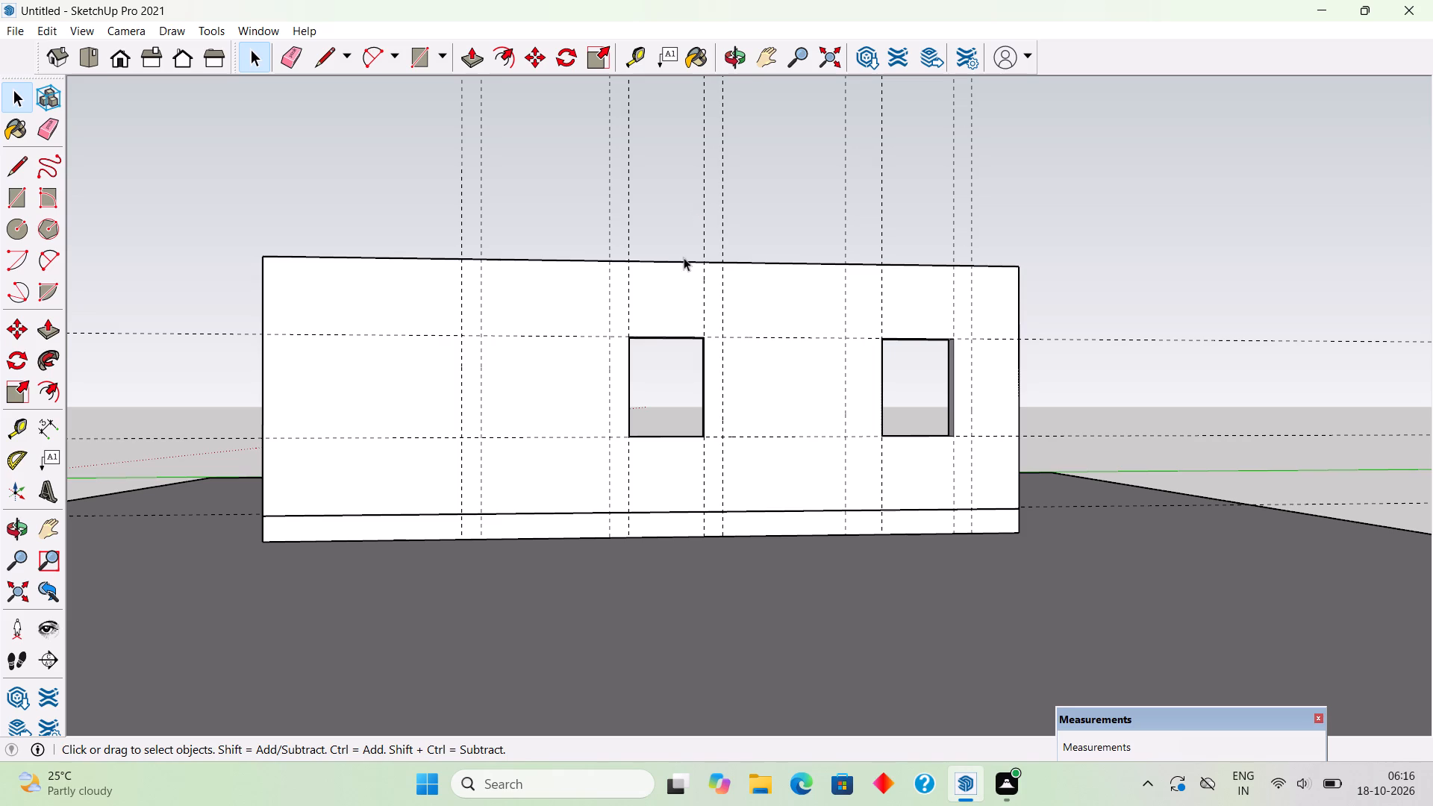
Draw a 3' wide, 4' high rectangle over the window opening nearer the wall's middle, outside the wall group.
scroll(684, 227, "down", 1)
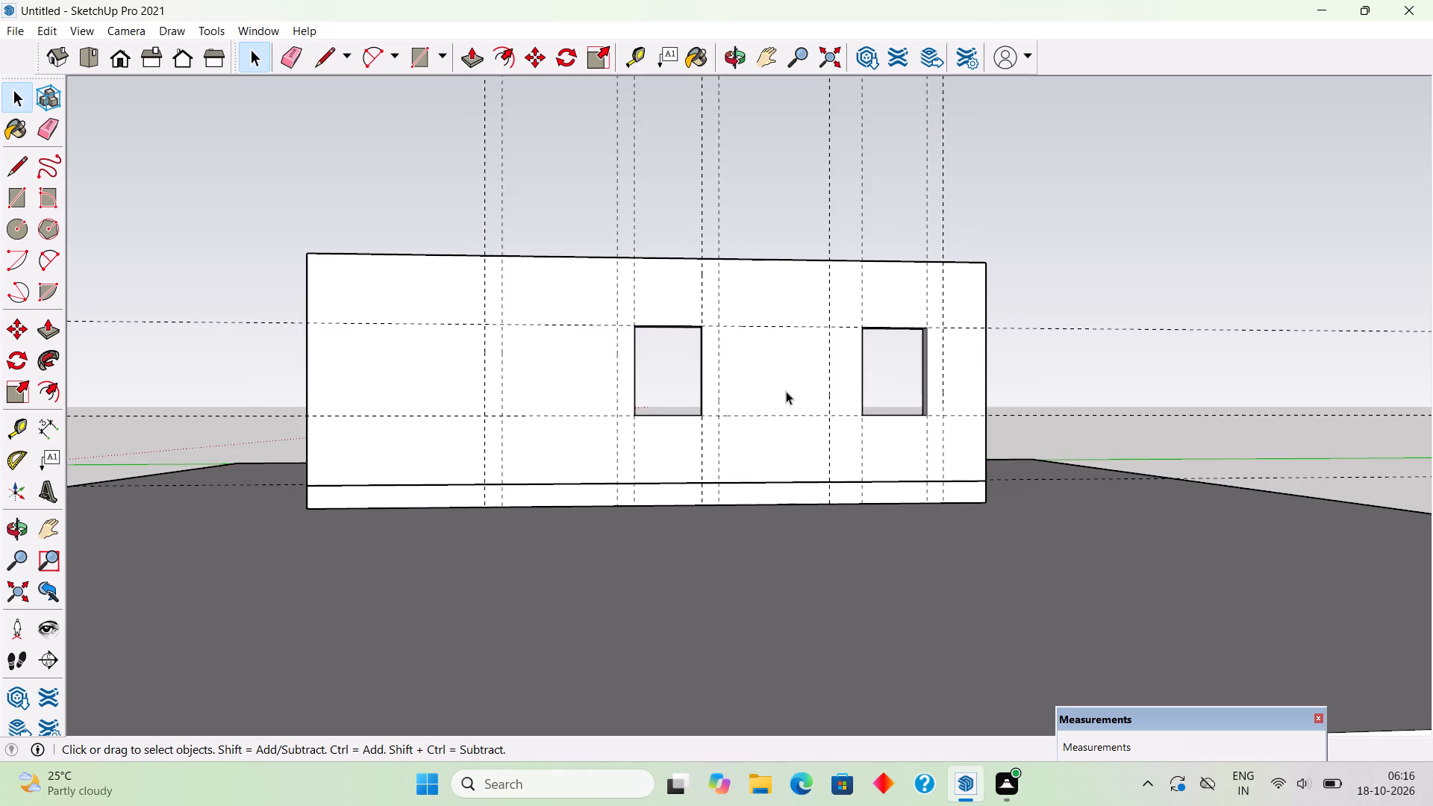
scroll(786, 391, "up", 3)
key("r")
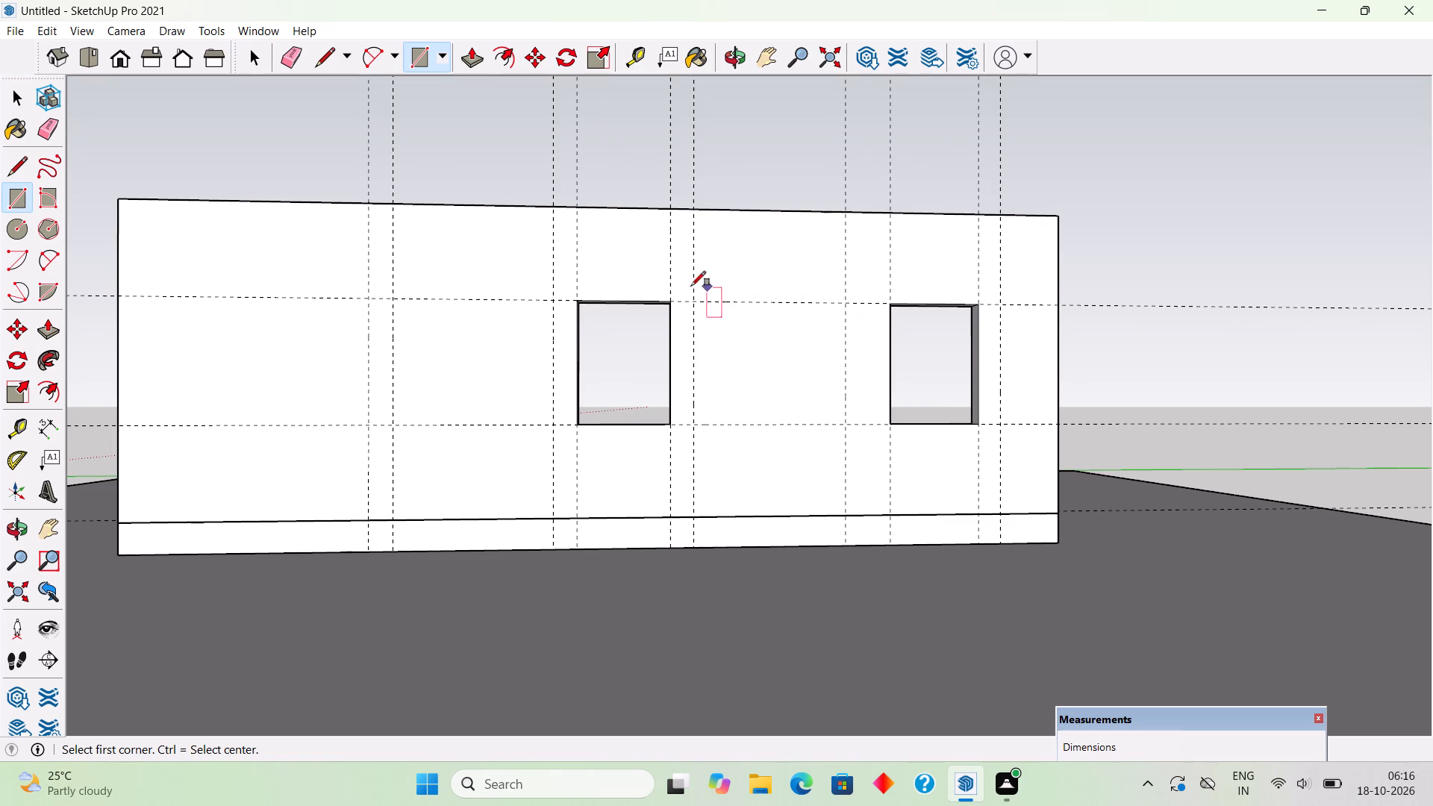
scroll(582, 297, "up", 1)
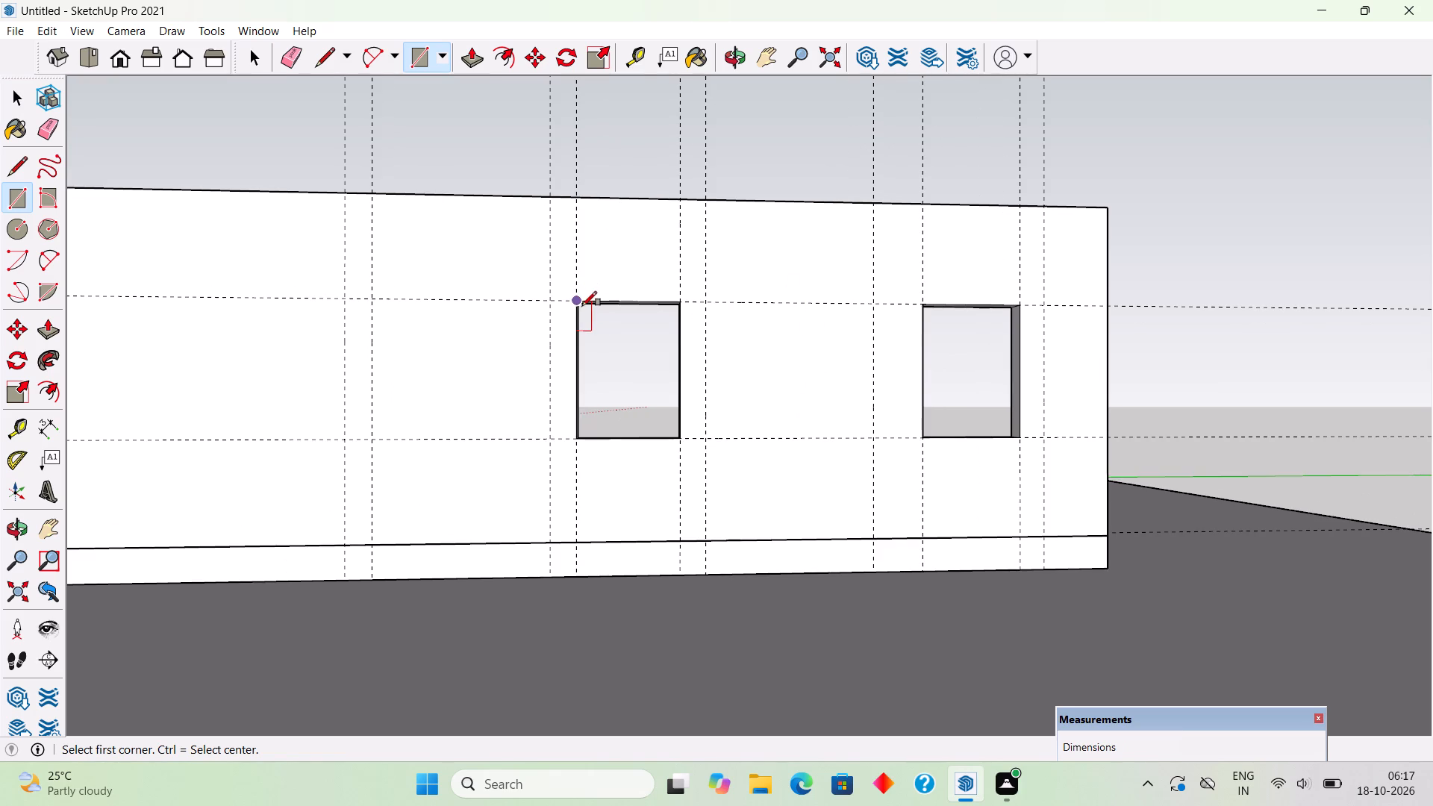
left_click(575, 302)
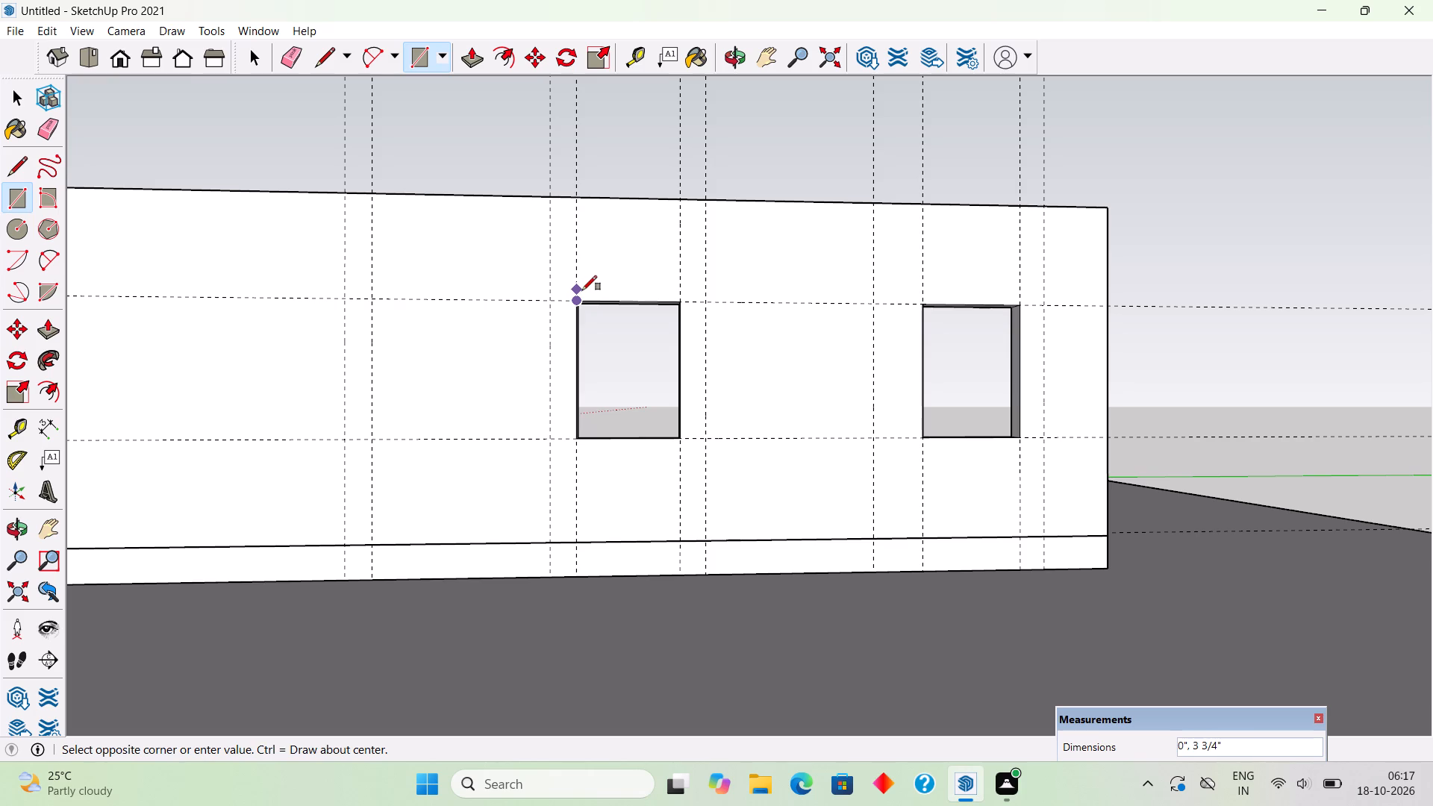
left_click(683, 438)
Offset the rectangle over the mid-wall window 7" outward and delete the inner face, leaving a frame outline around the opening.
key("f")
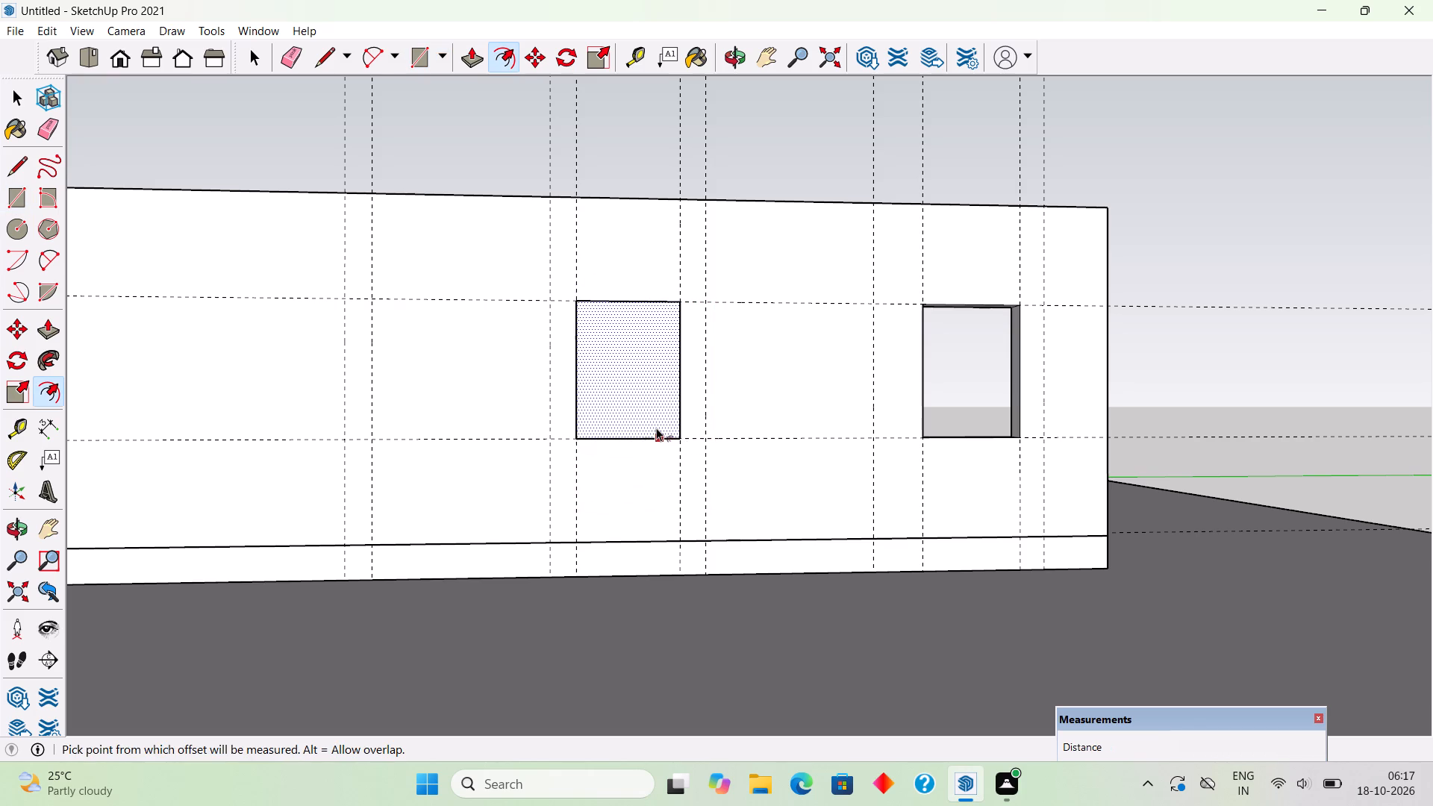
left_click(656, 428)
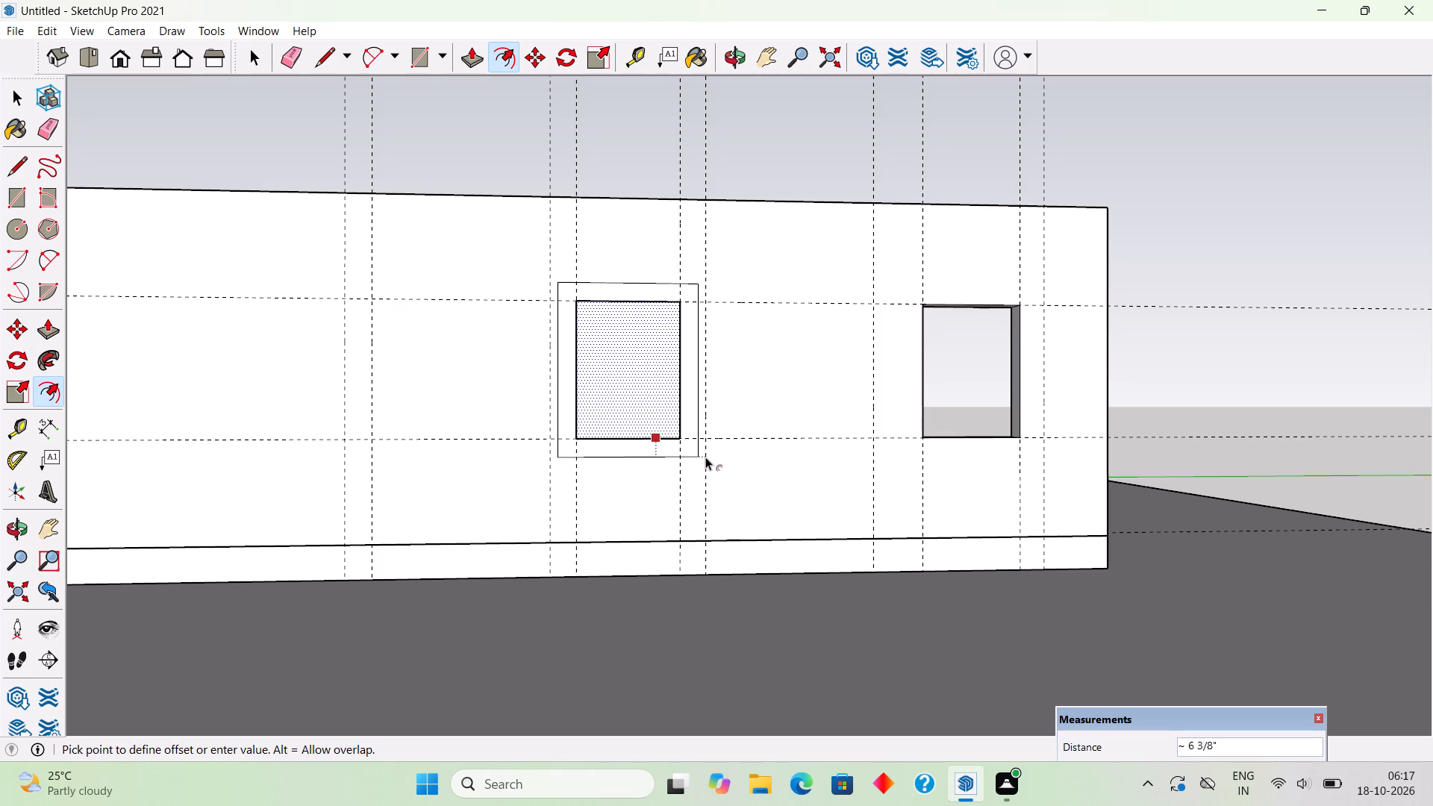
key("7")
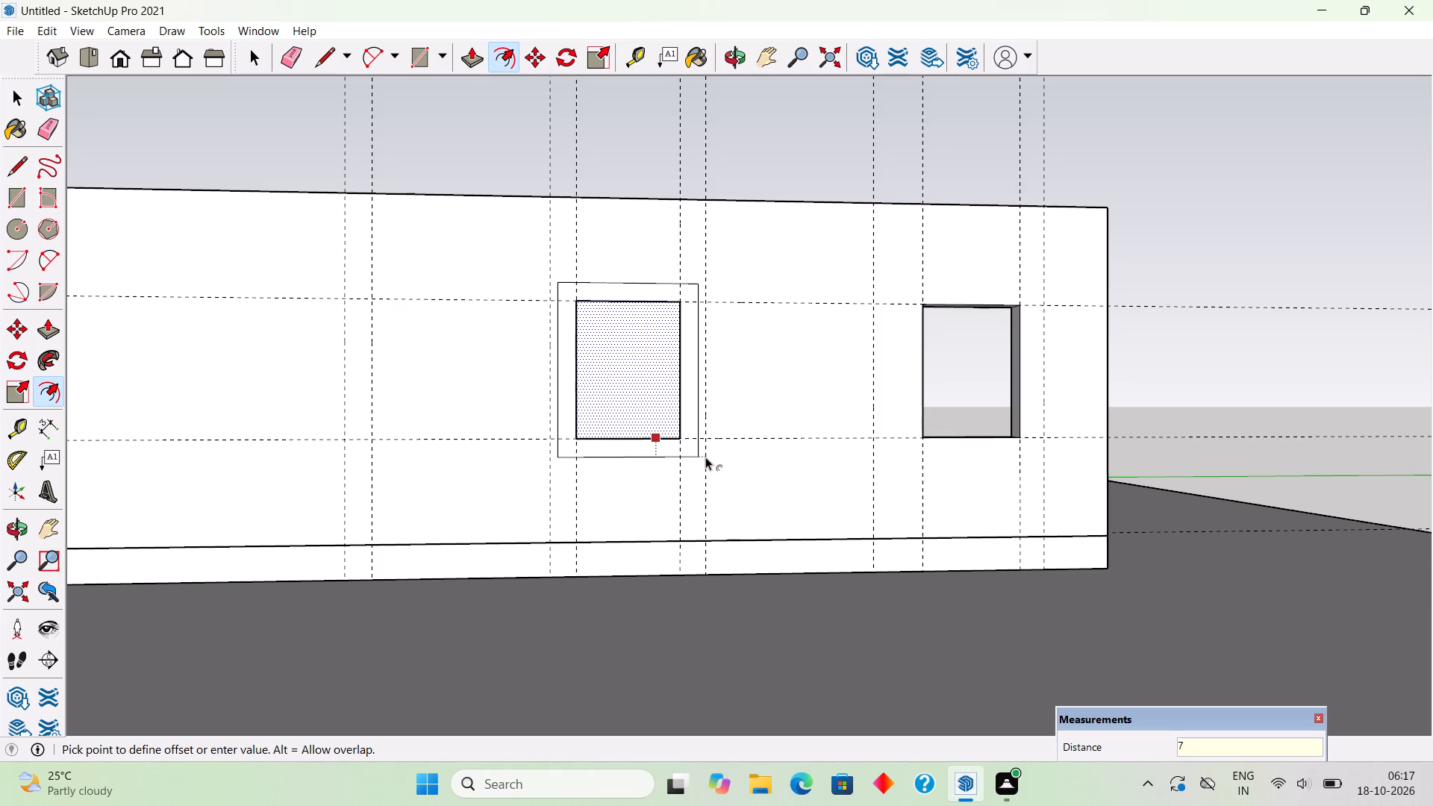
key("shift+quotedbl")
key("shift+quotedbl")
key("Return")
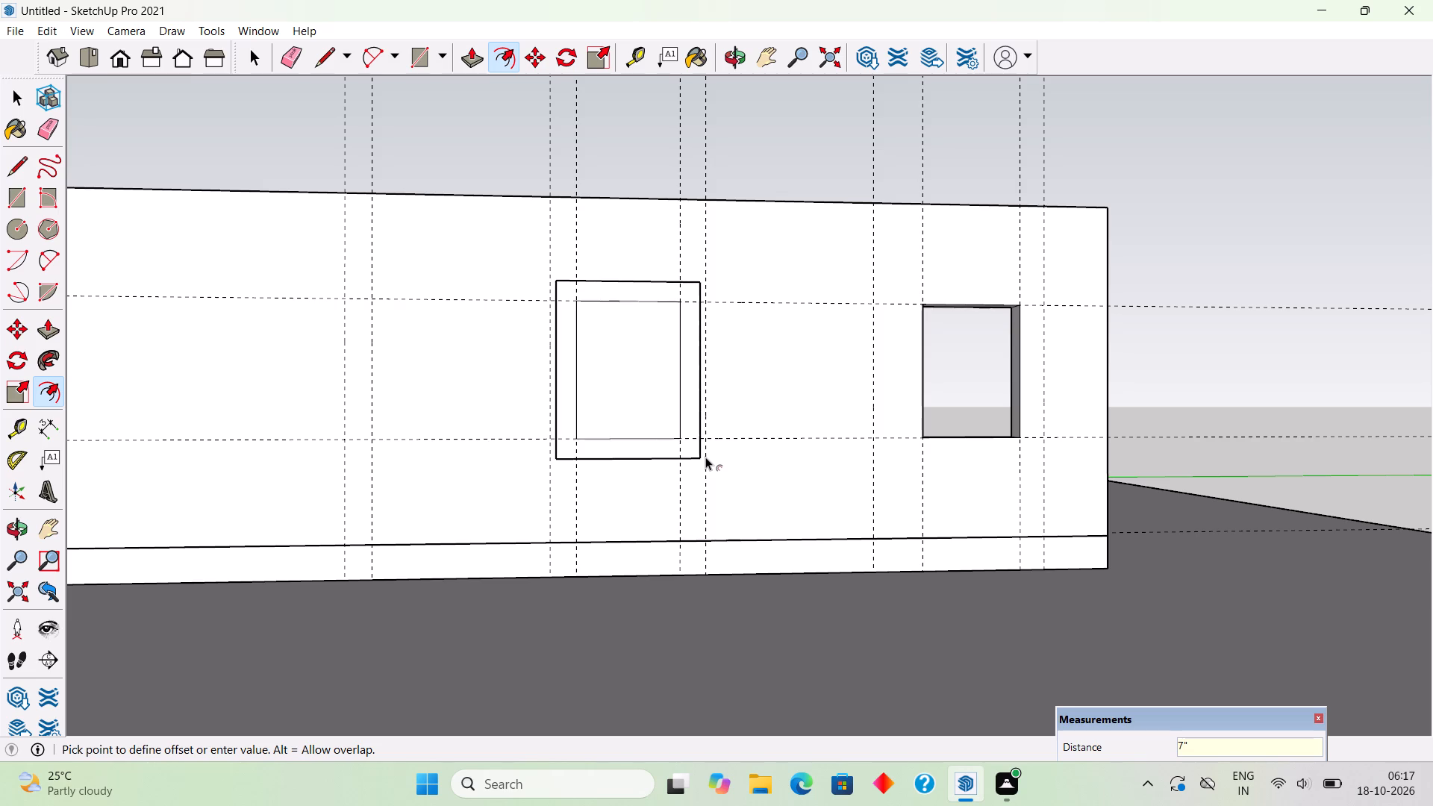
key("space")
left_click(648, 409)
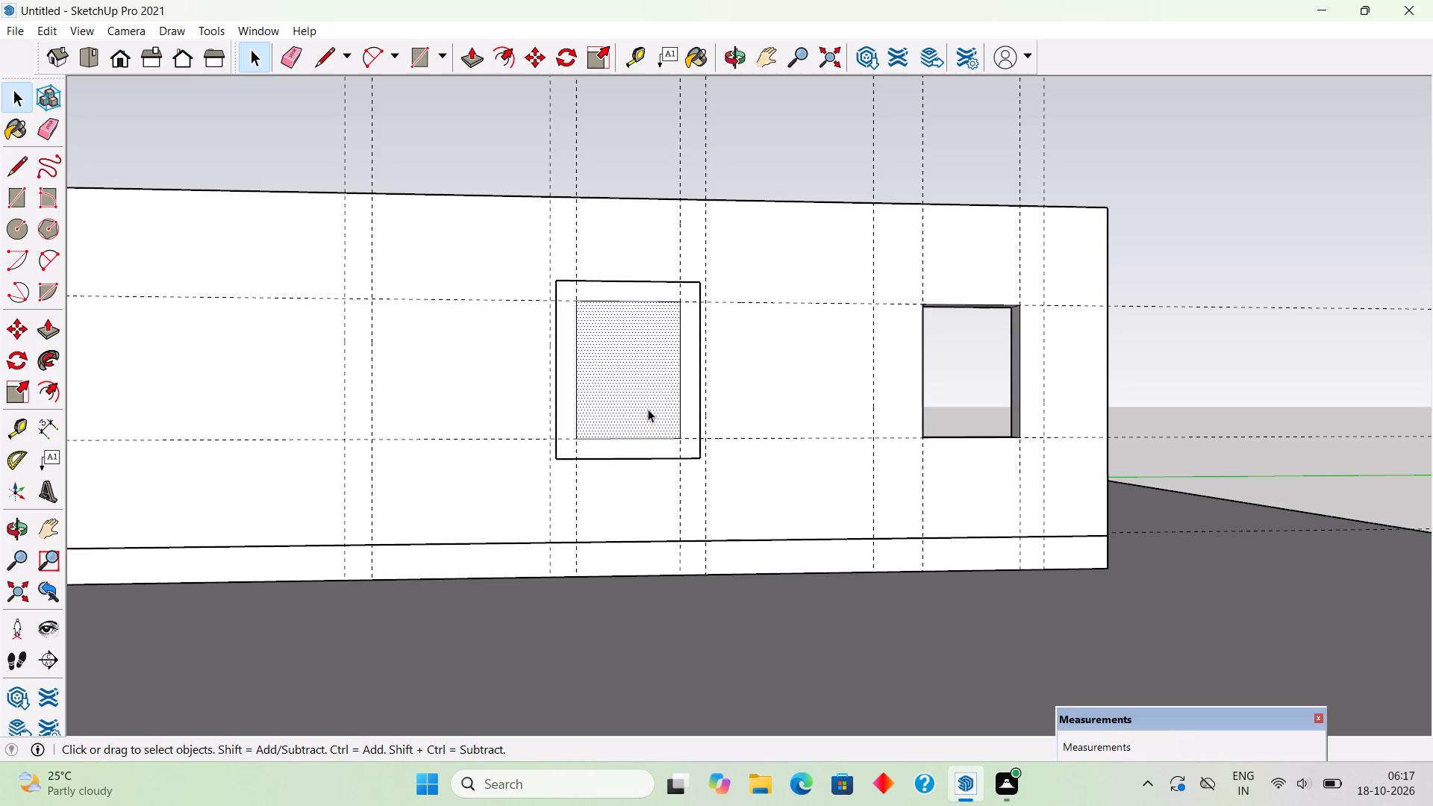
key("Delete")
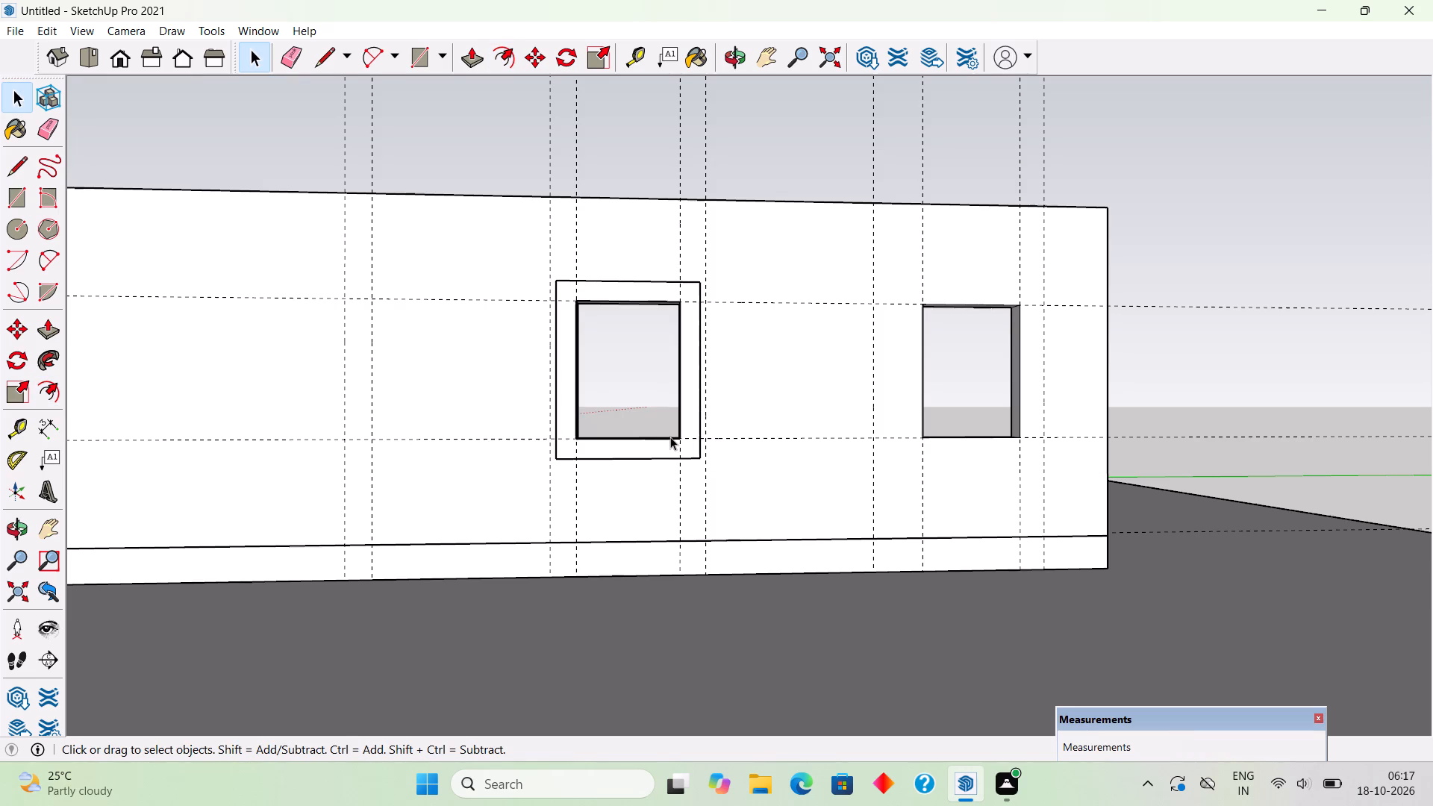
Extrude the mid-wall window's frame face 3" outward from the wall.
left_click(690, 417)
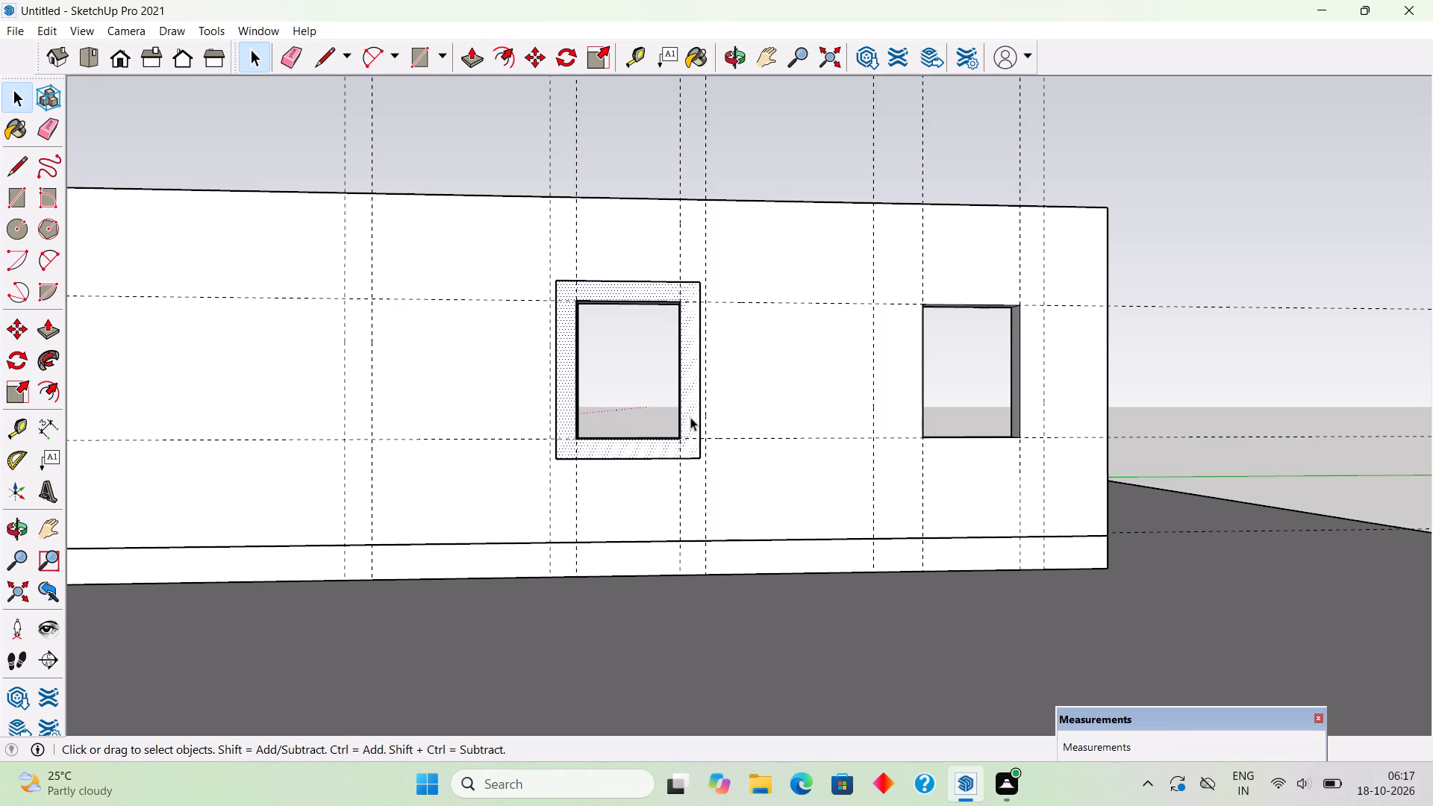
key("p")
left_click(690, 417)
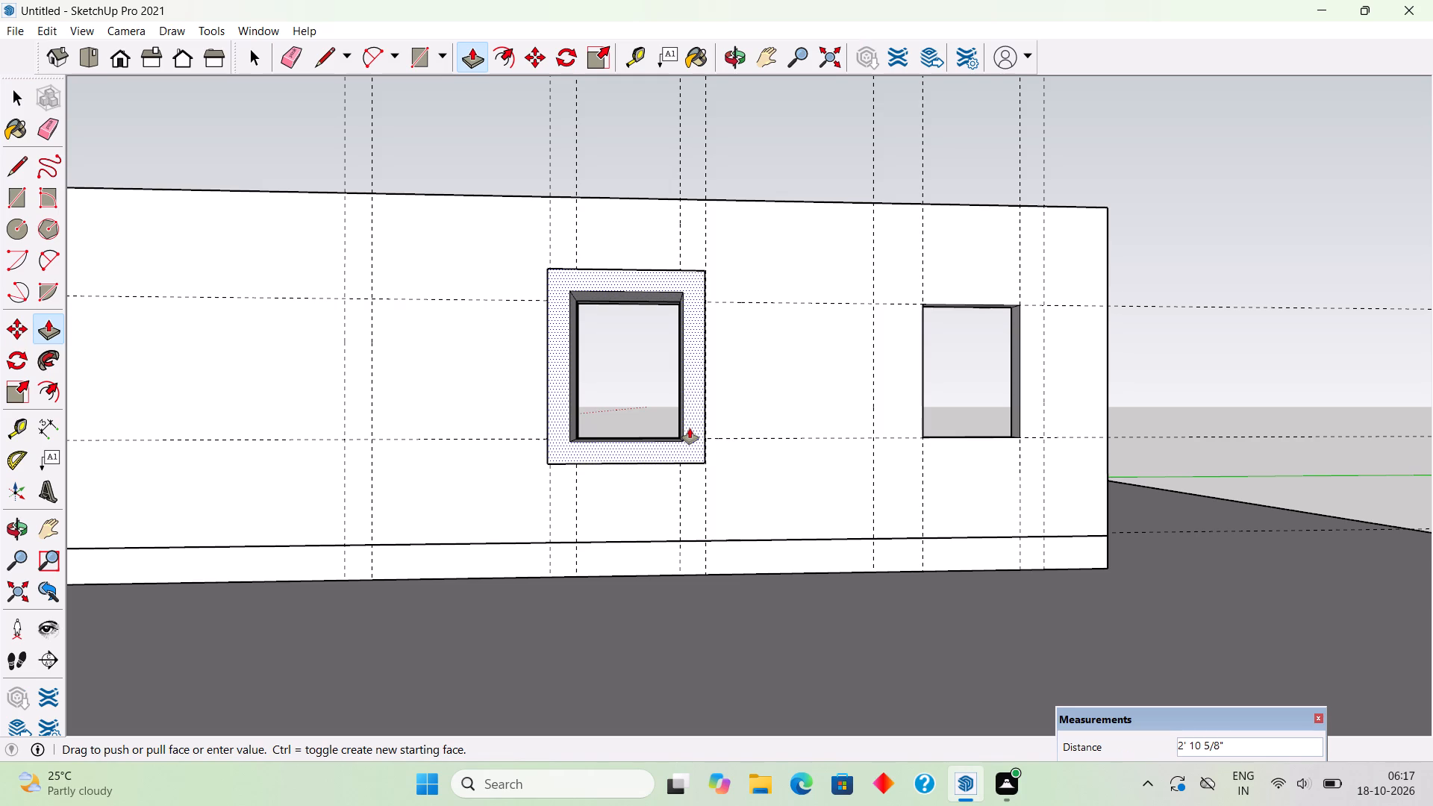
key("3")
key("shift+quotedbl")
key("Return")
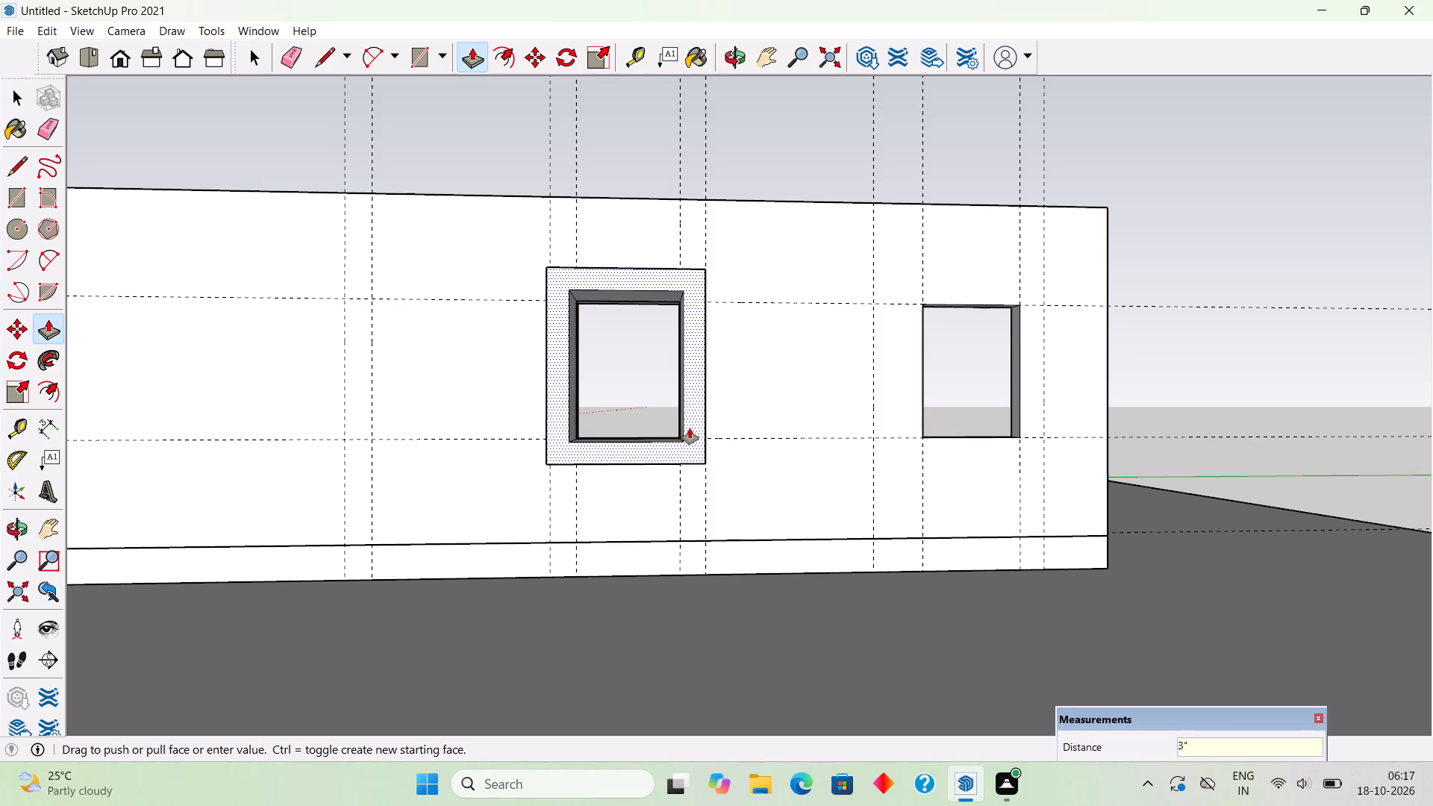
Make the extruded mid-wall window frame a group.
key("space")
triple_click(690, 428)
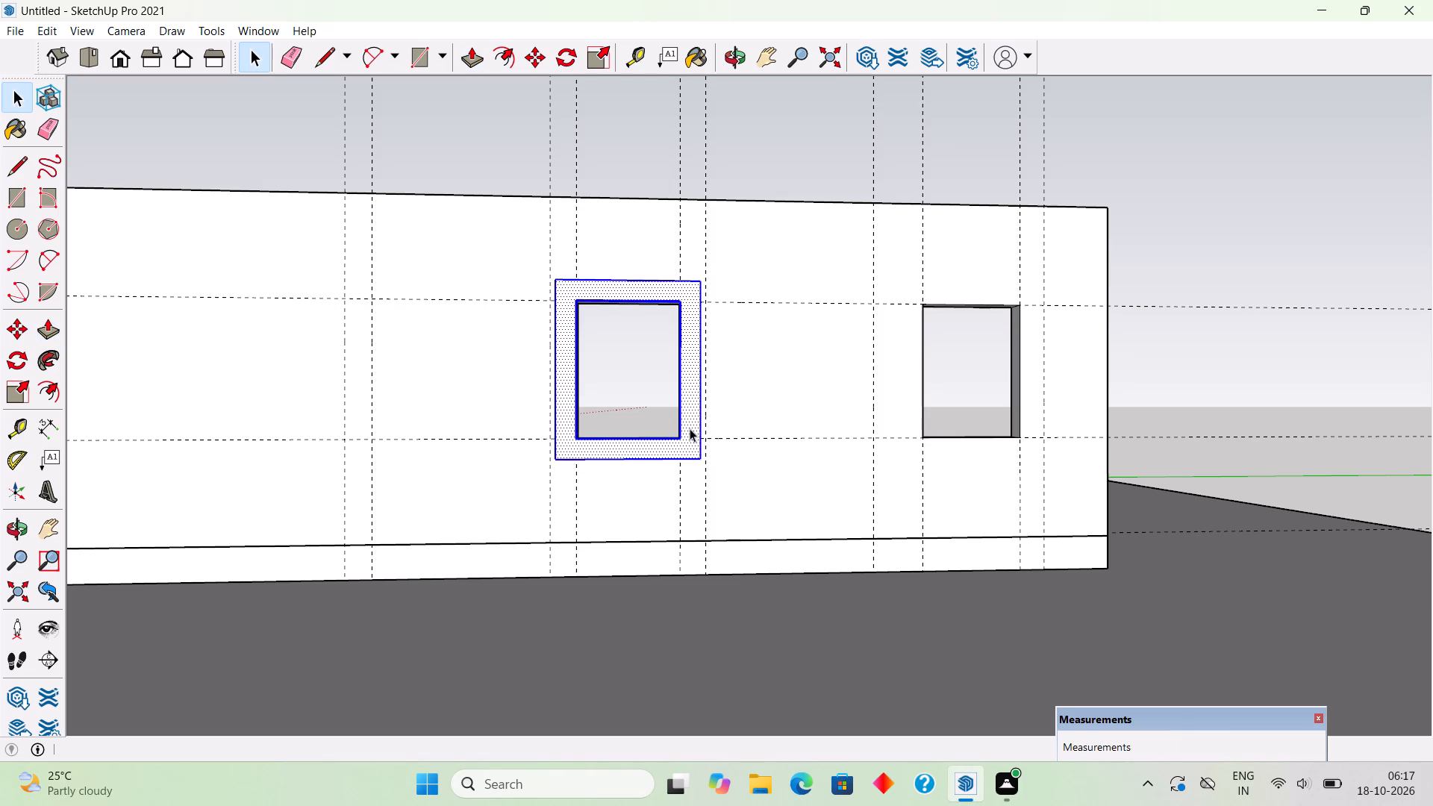
right_click(690, 428)
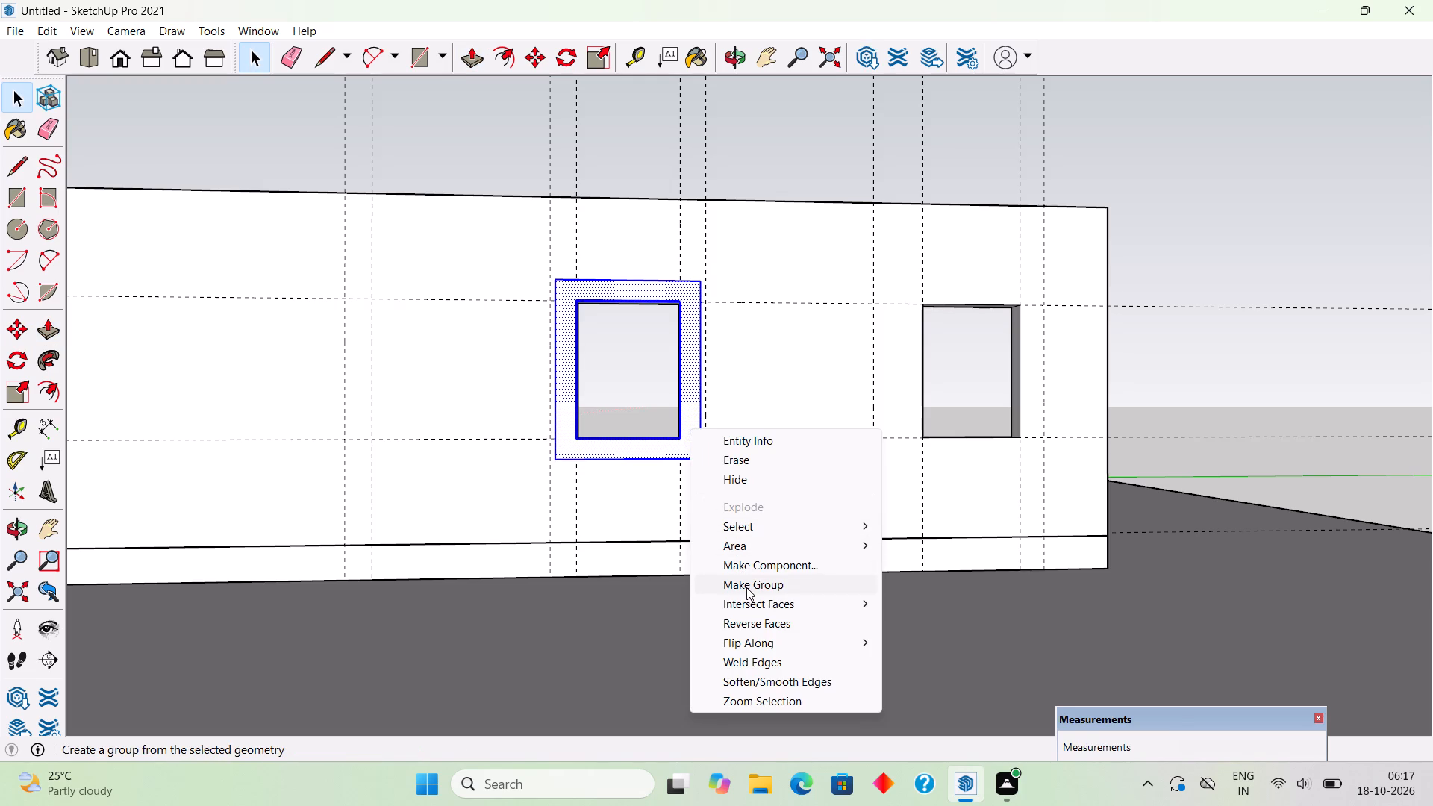
left_click(746, 587)
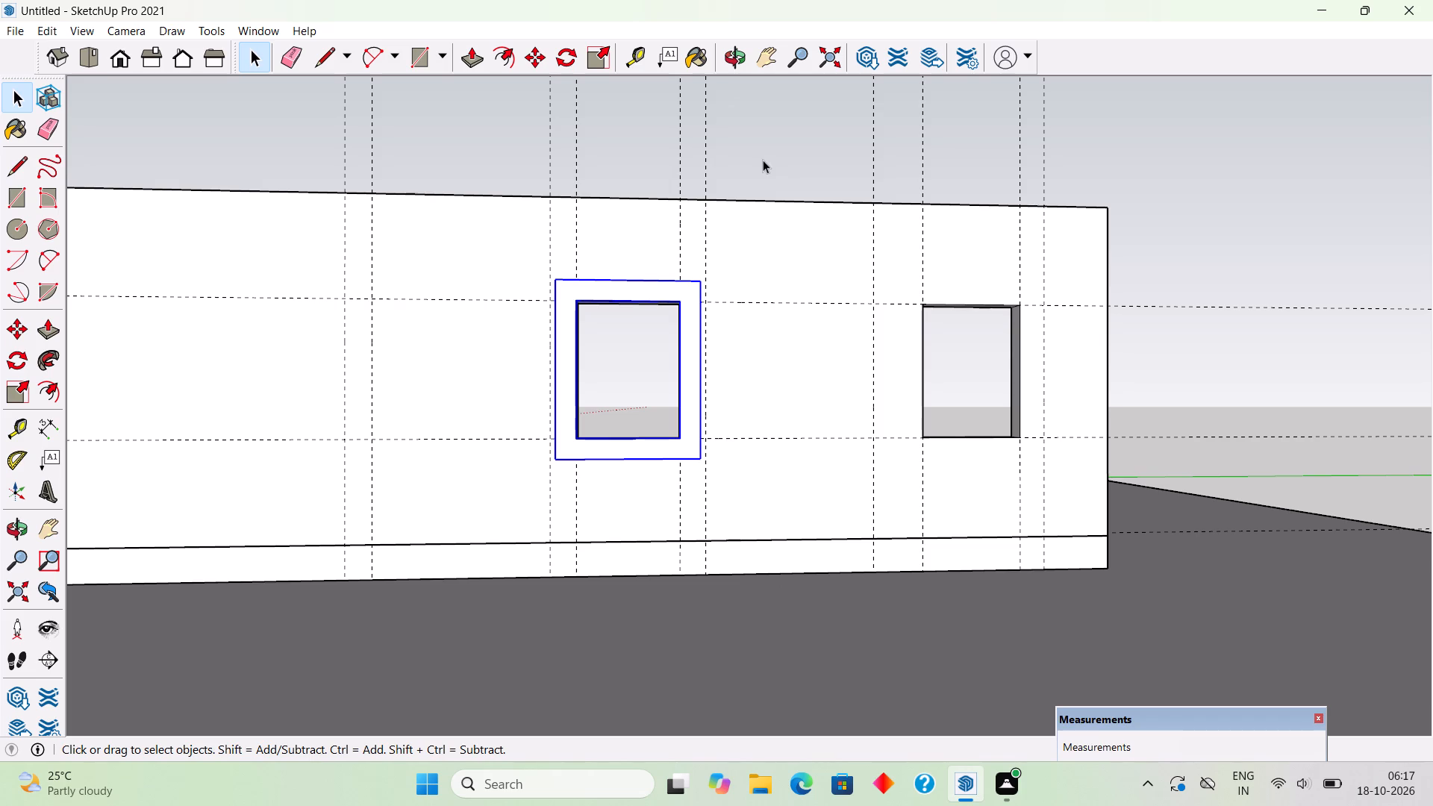
left_click(763, 160)
Draw a 3' wide, 4' high rectangle over the window opening nearer the wall's end, outside the wall group.
scroll(1010, 333, "up", 1)
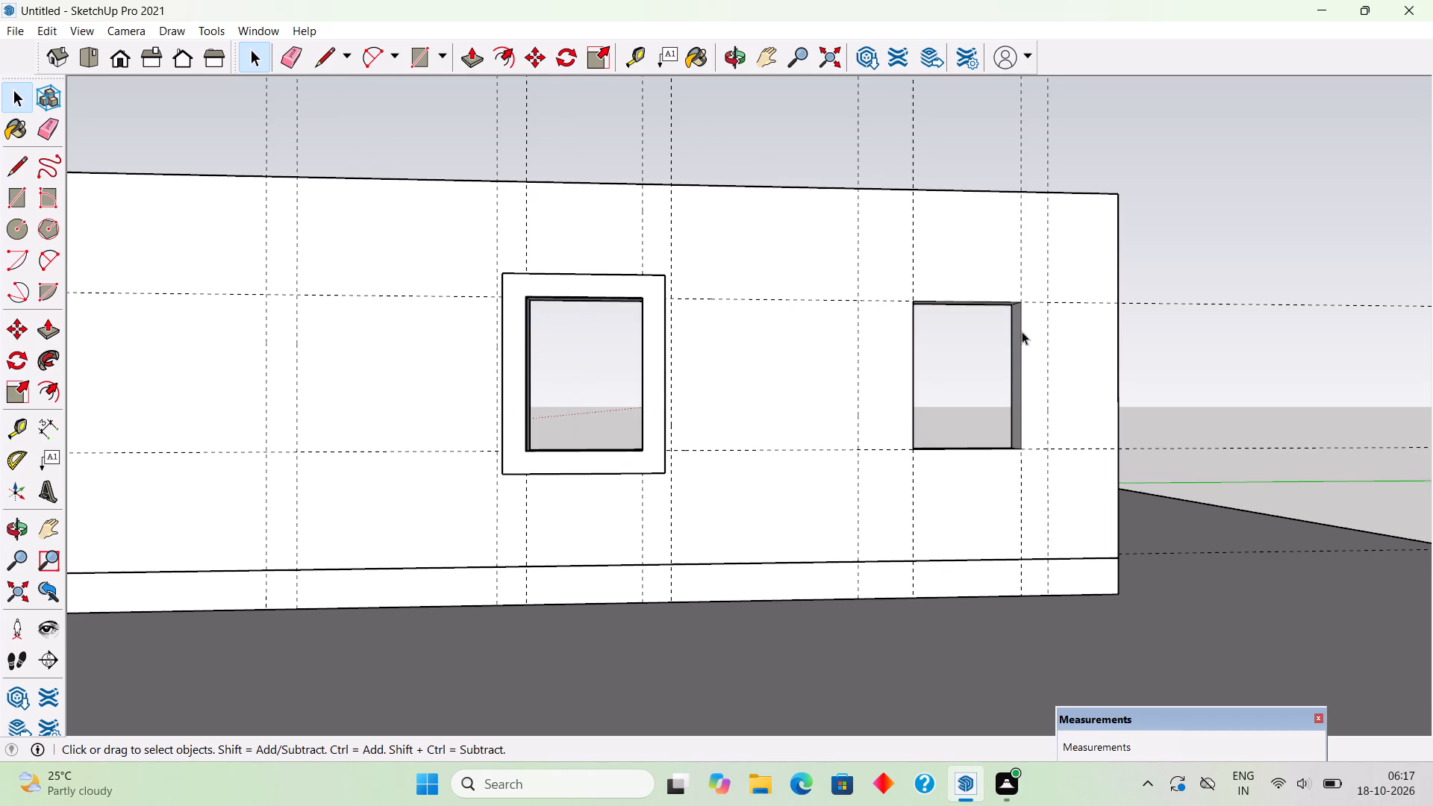
middle_click_drag(869, 337, 752, 324)
scroll(752, 324, "down", 2)
scroll(987, 331, "up", 3)
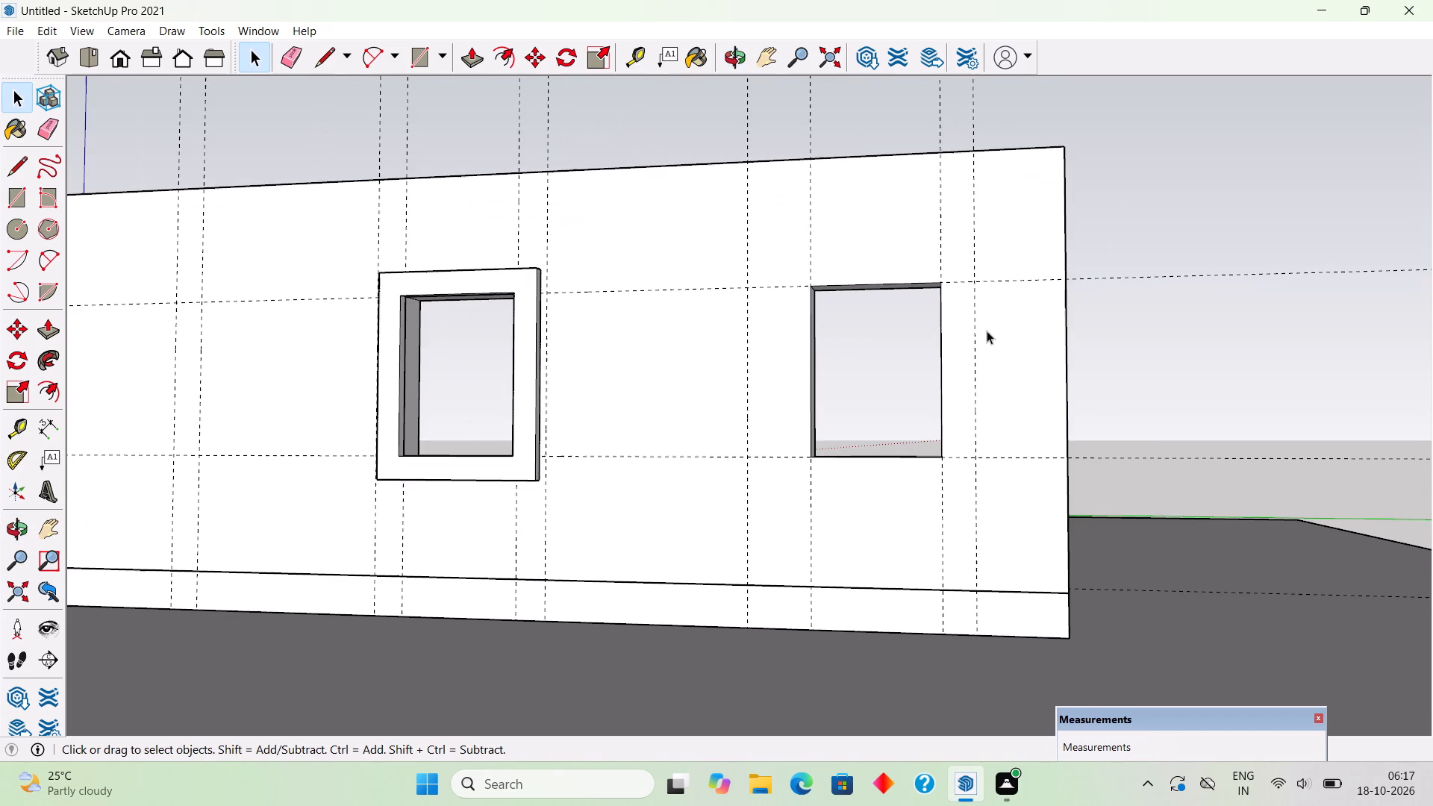
key("r")
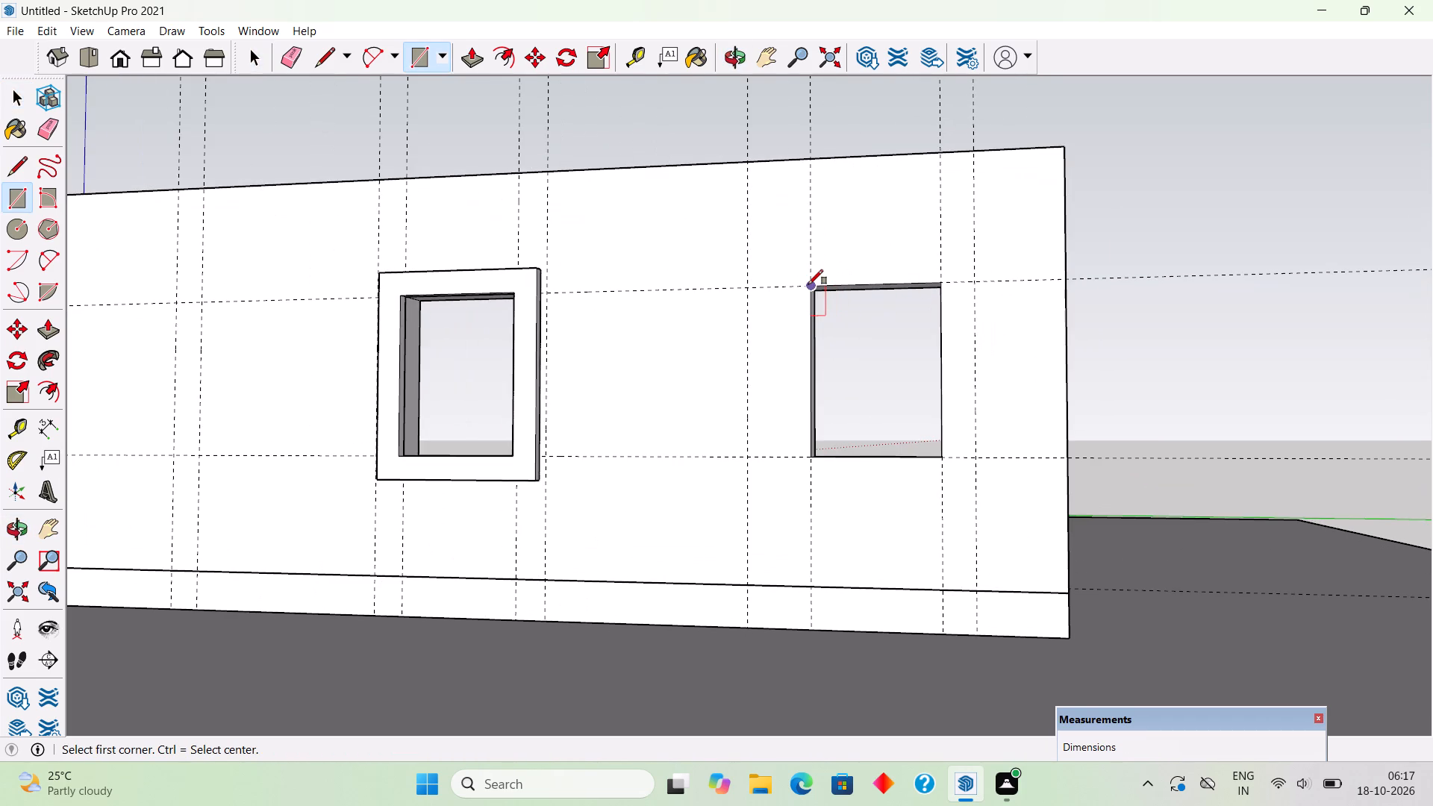
left_click(808, 284)
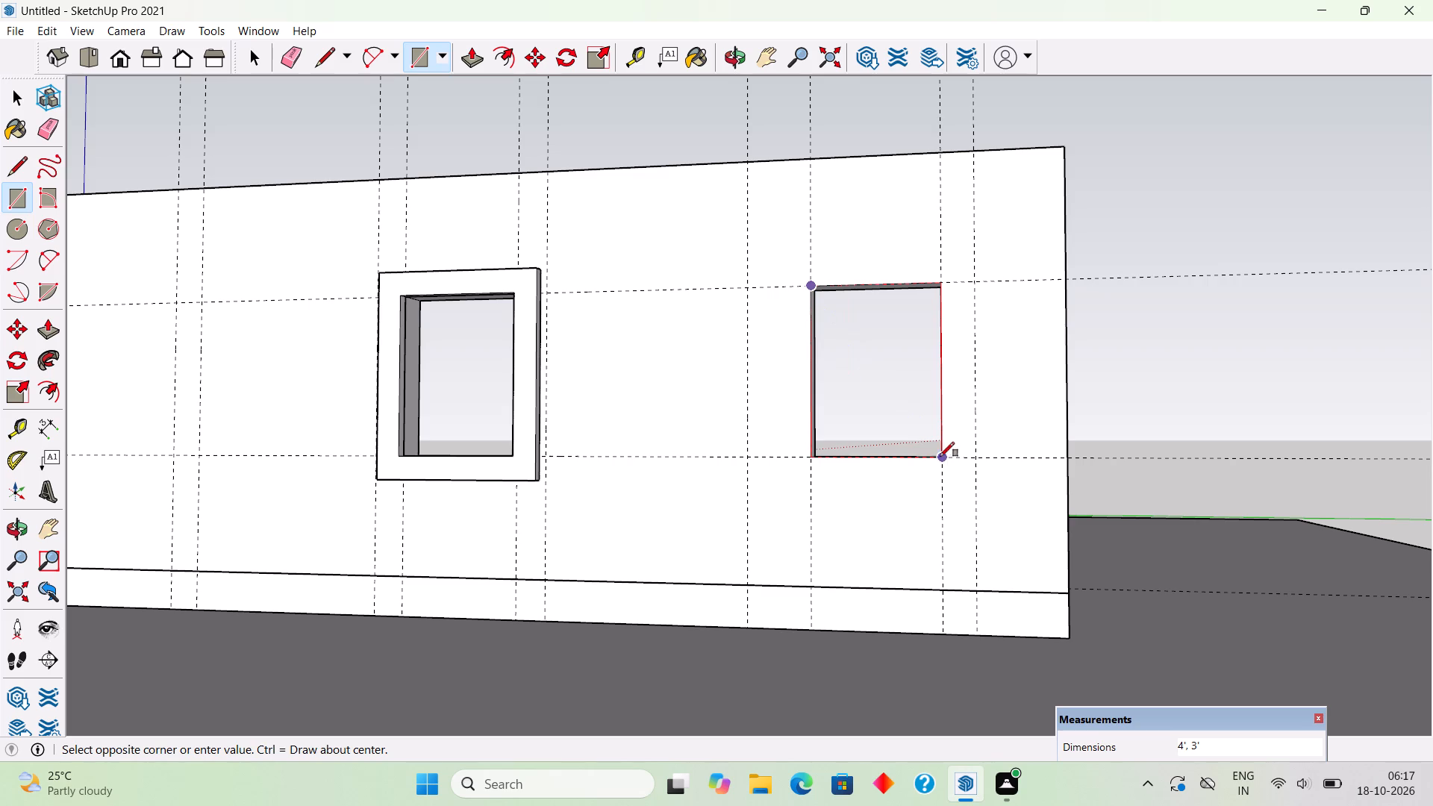
left_click(942, 460)
Offset the end window's rectangle 7" outward and delete the inner face, leaving a frame outline around the opening.
key("f")
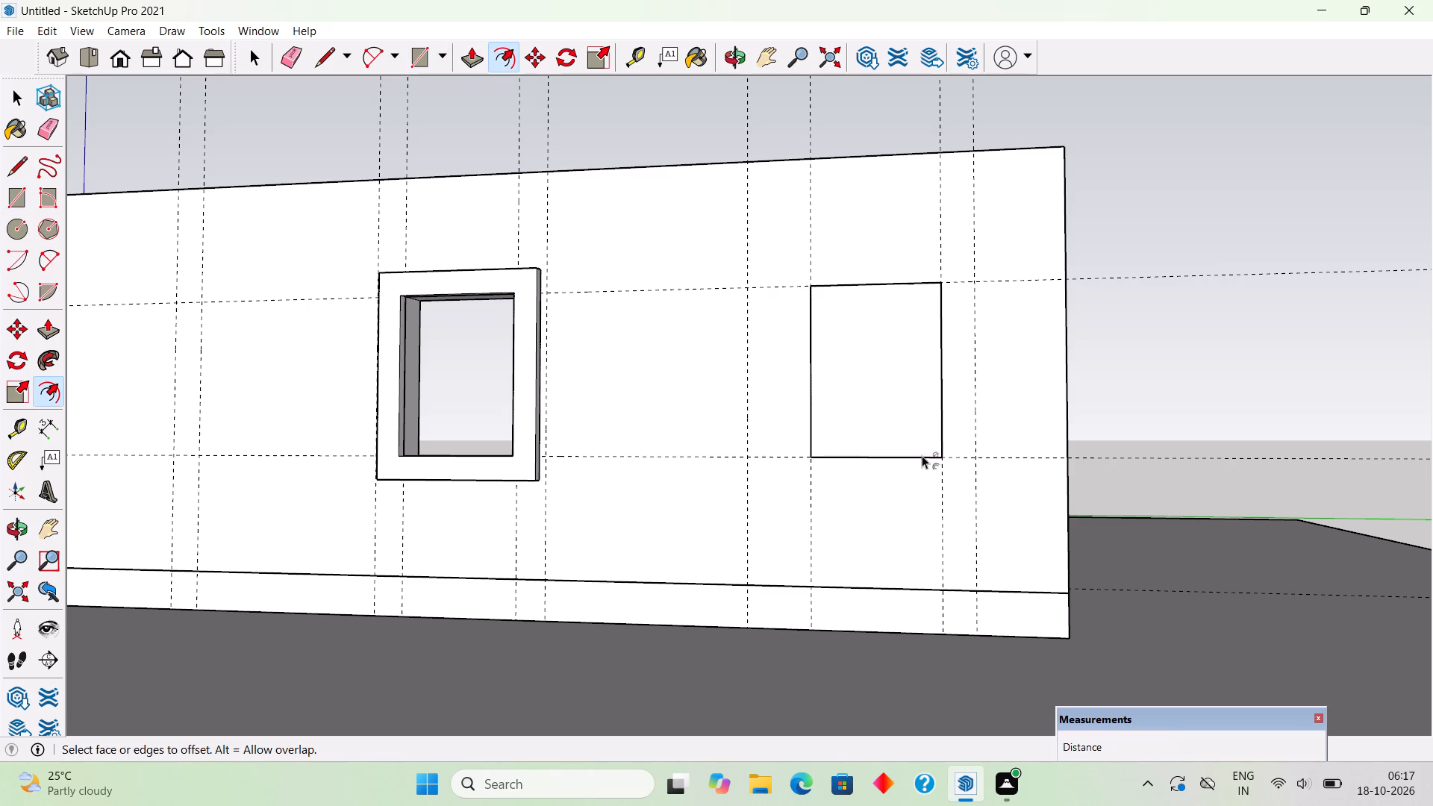
left_click(907, 452)
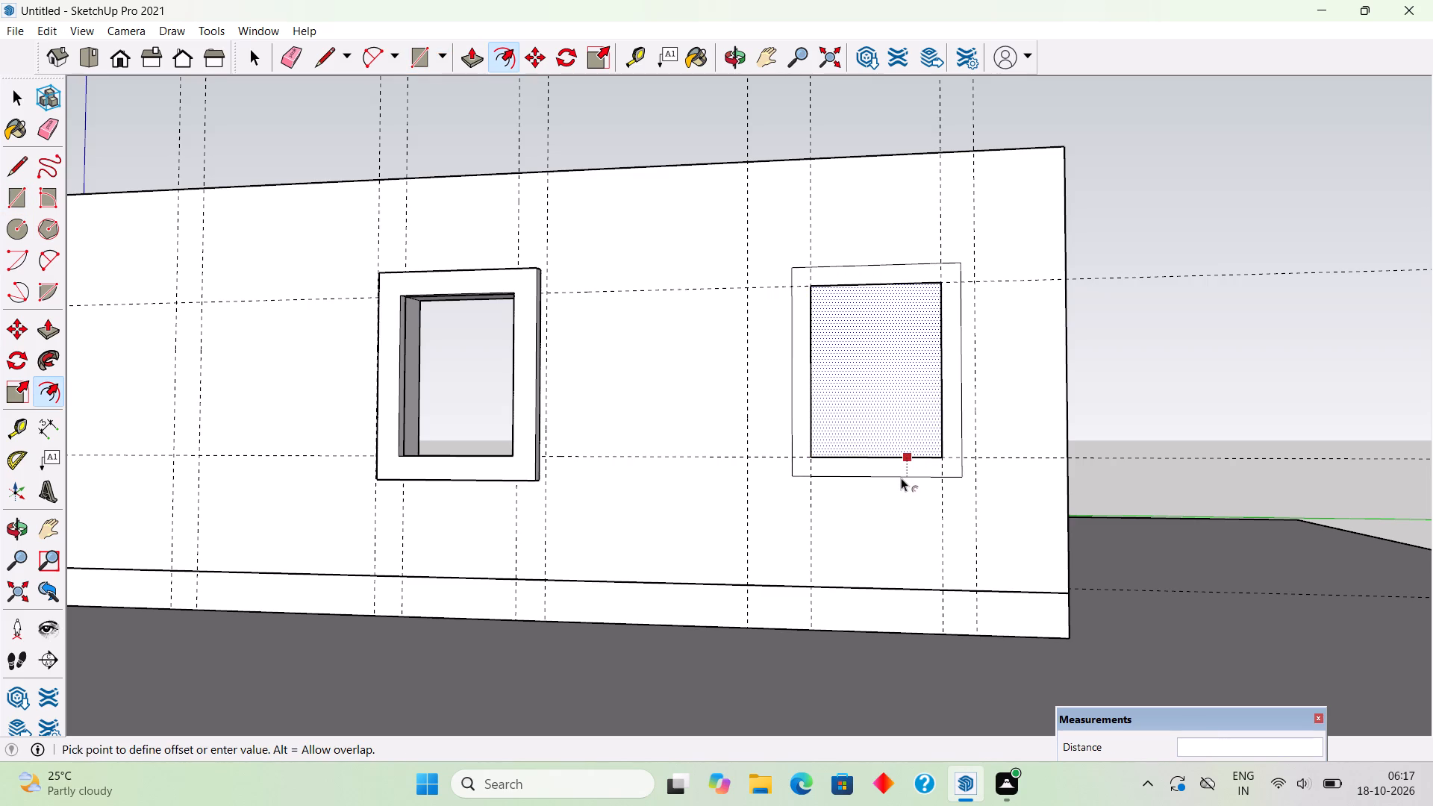
key("7")
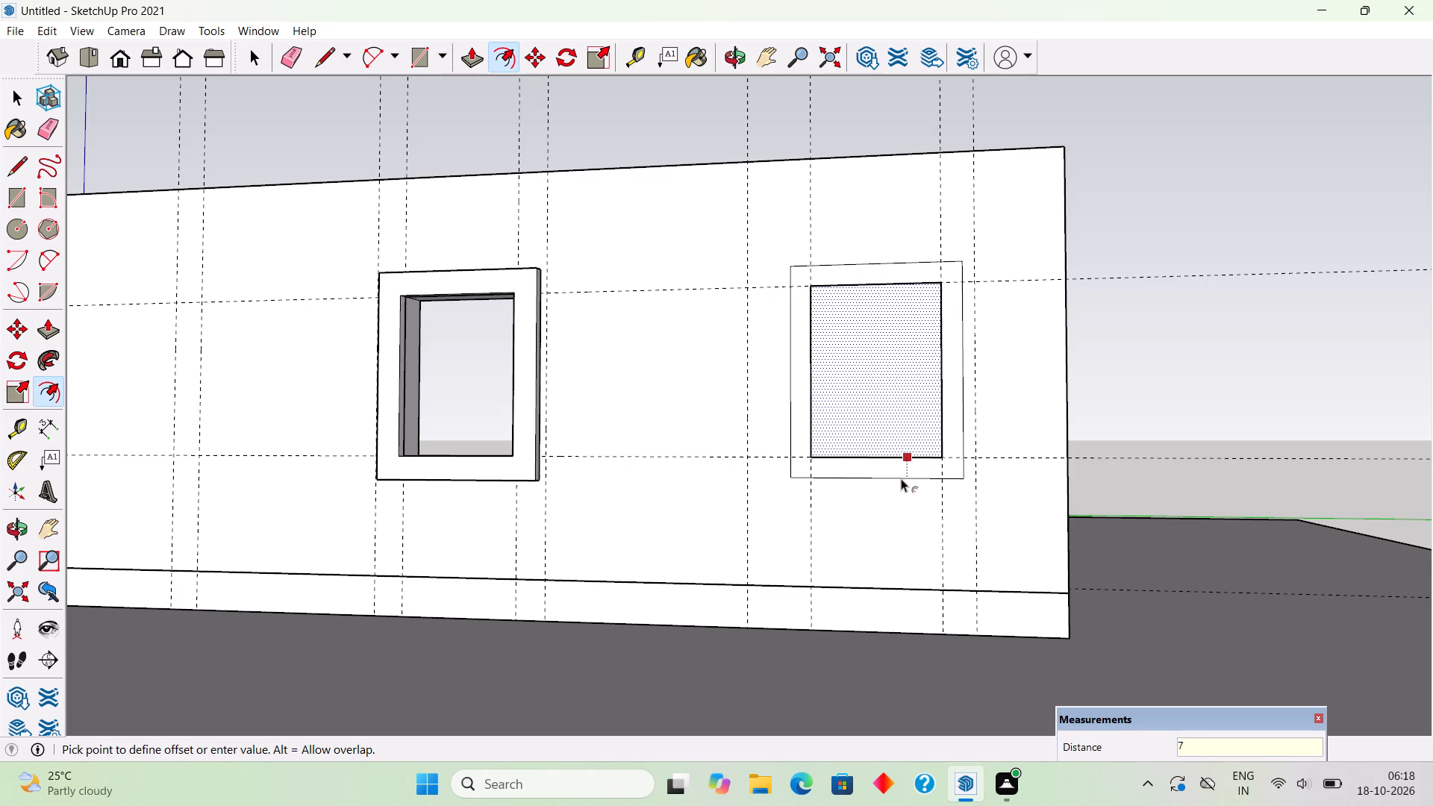
key("shift+quotedbl")
key("Return")
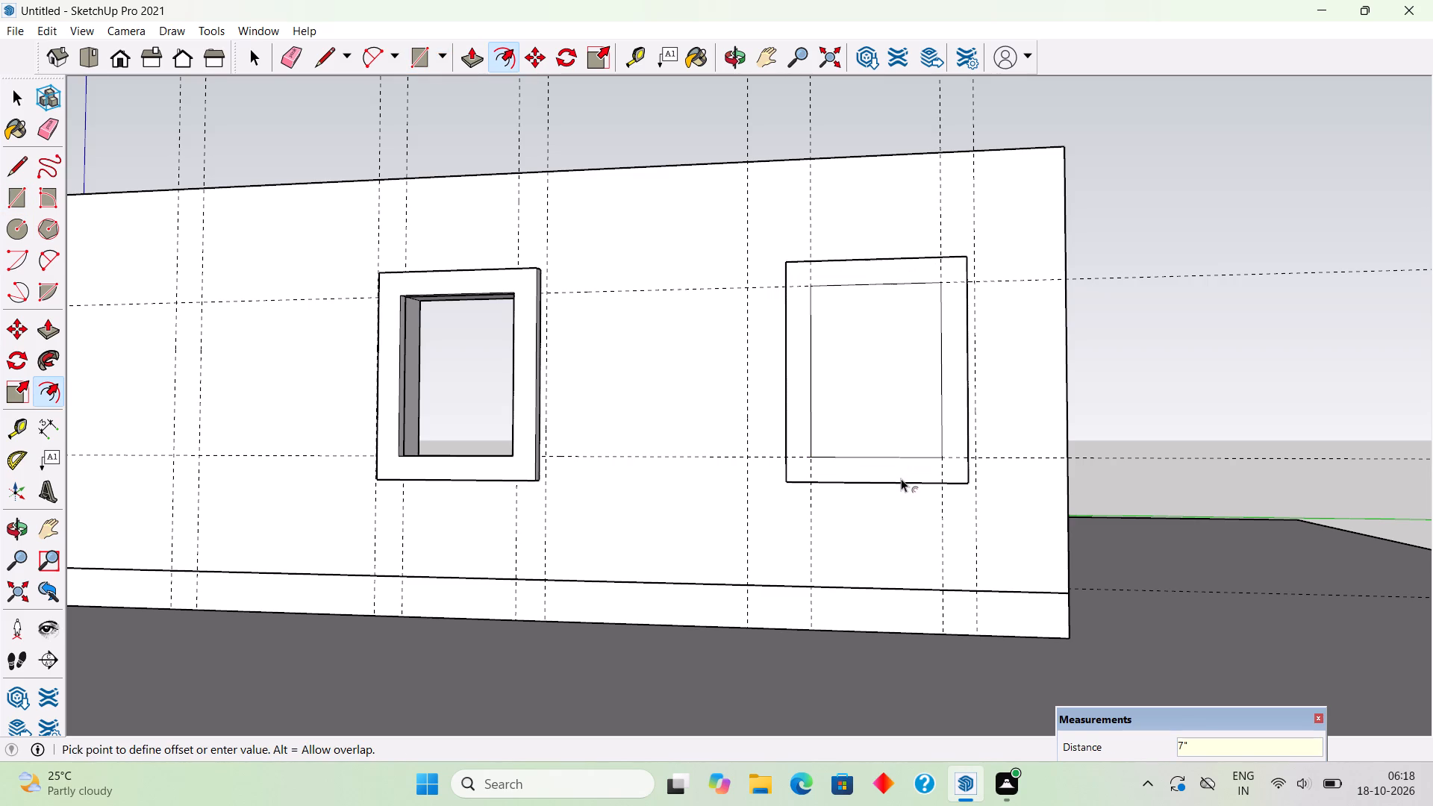
key("space")
left_click(884, 422)
key("Delete")
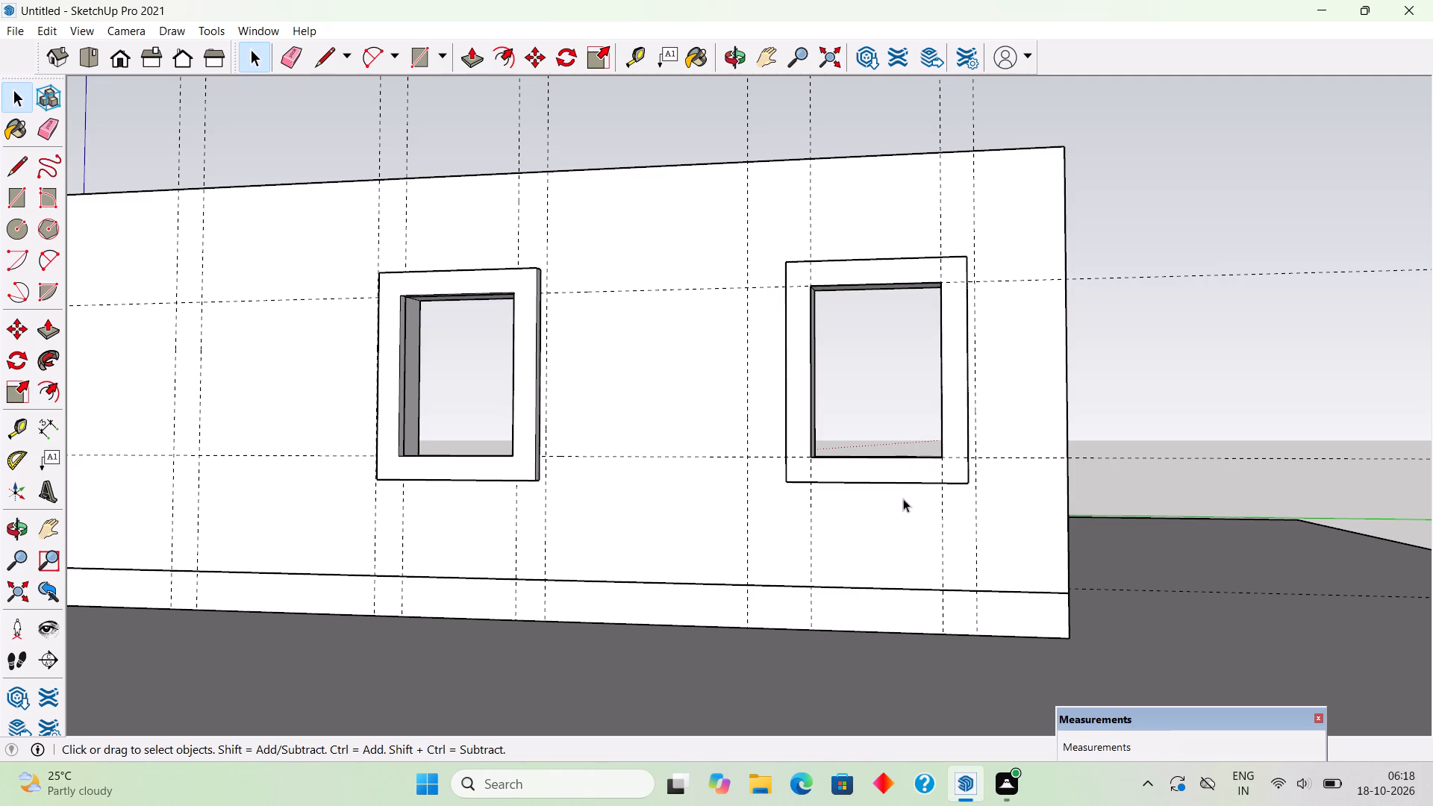
Extrude the end window's frame face 3" outward from the wall.
left_click(902, 469)
key("p")
left_click(902, 469)
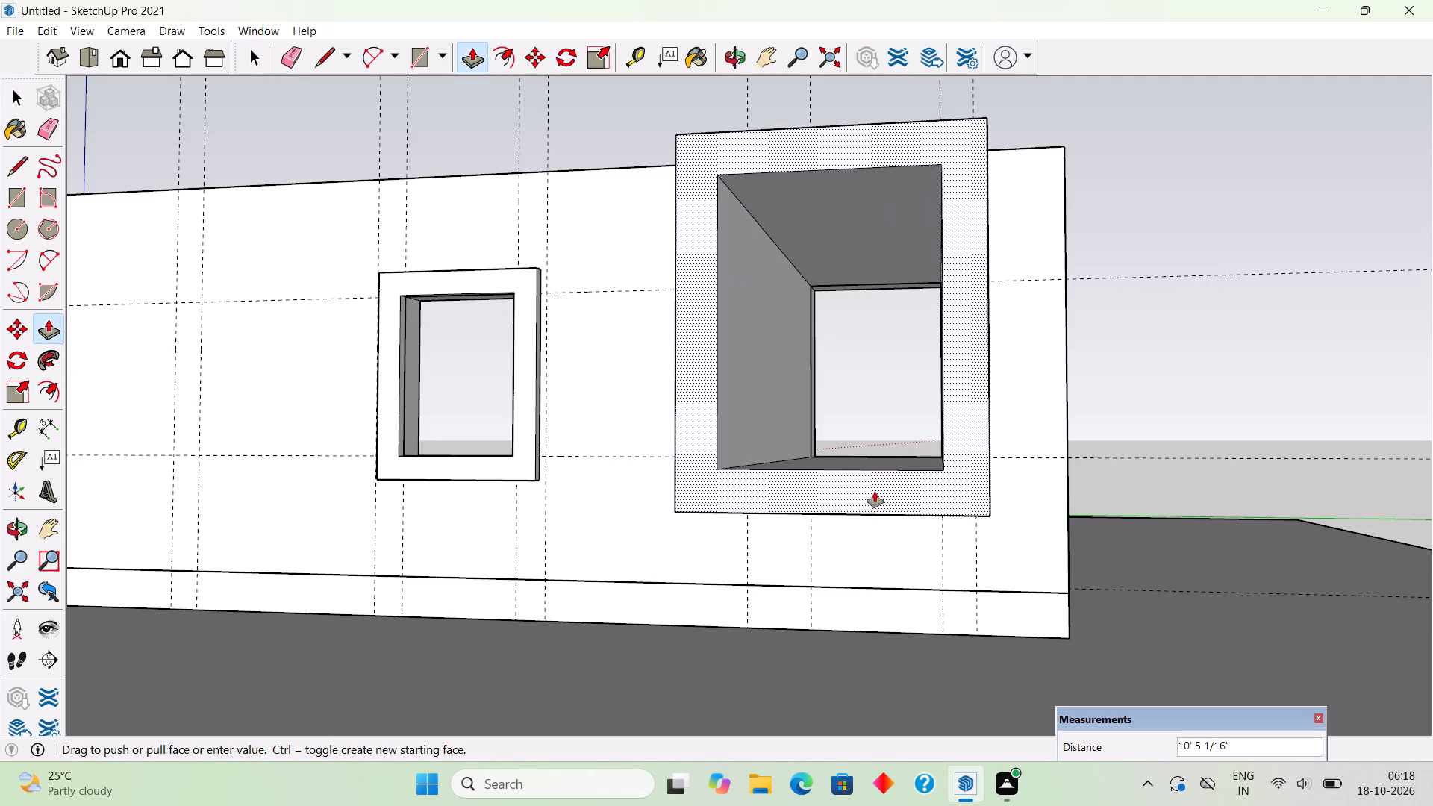
key("3")
key("shift+quotedbl")
key("shift+quotedbl")
key("shift+quotedbl")
key("shift+quotedbl")
key("Return")
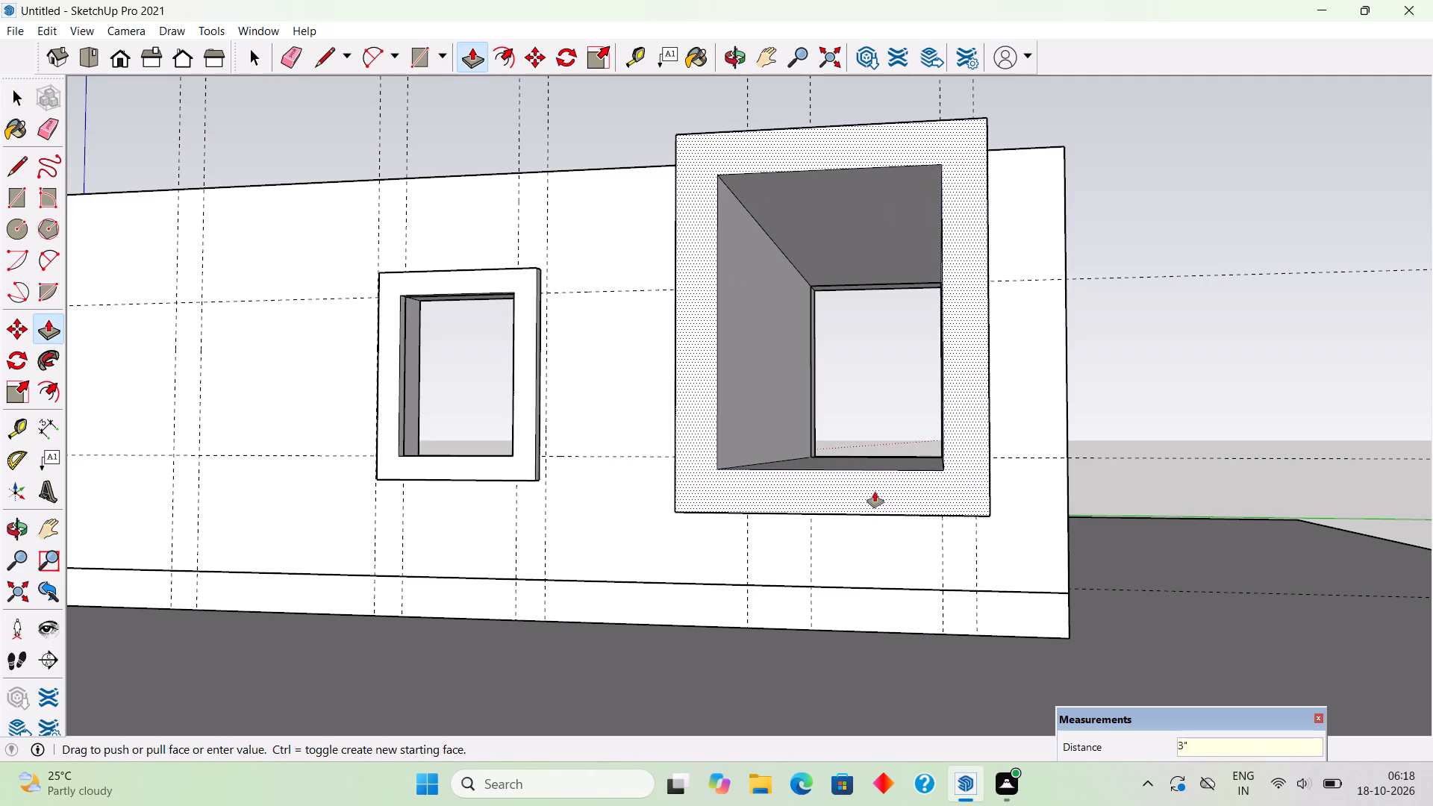
Make the extruded end window frame a group.
key("space")
triple_click(873, 476)
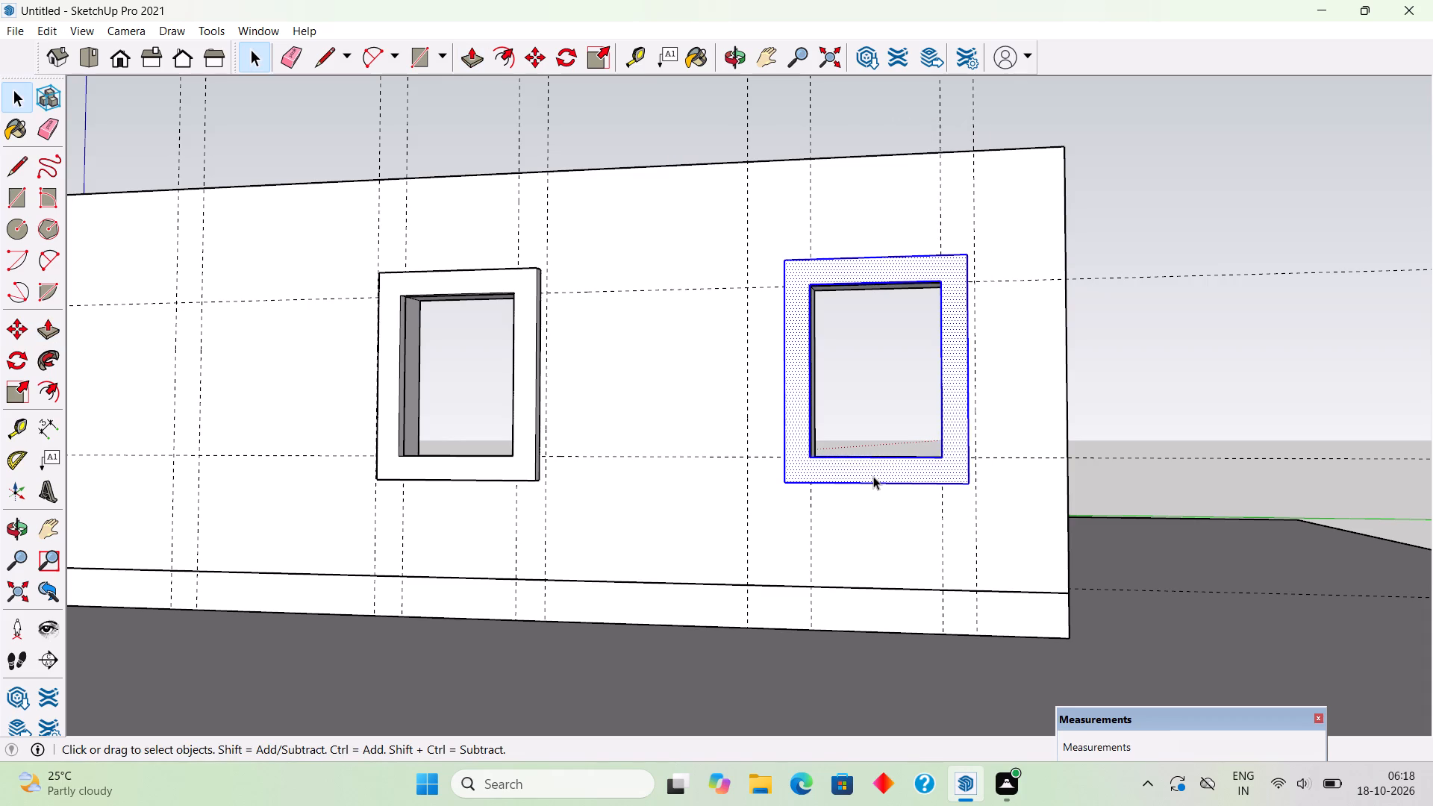
right_click(873, 476)
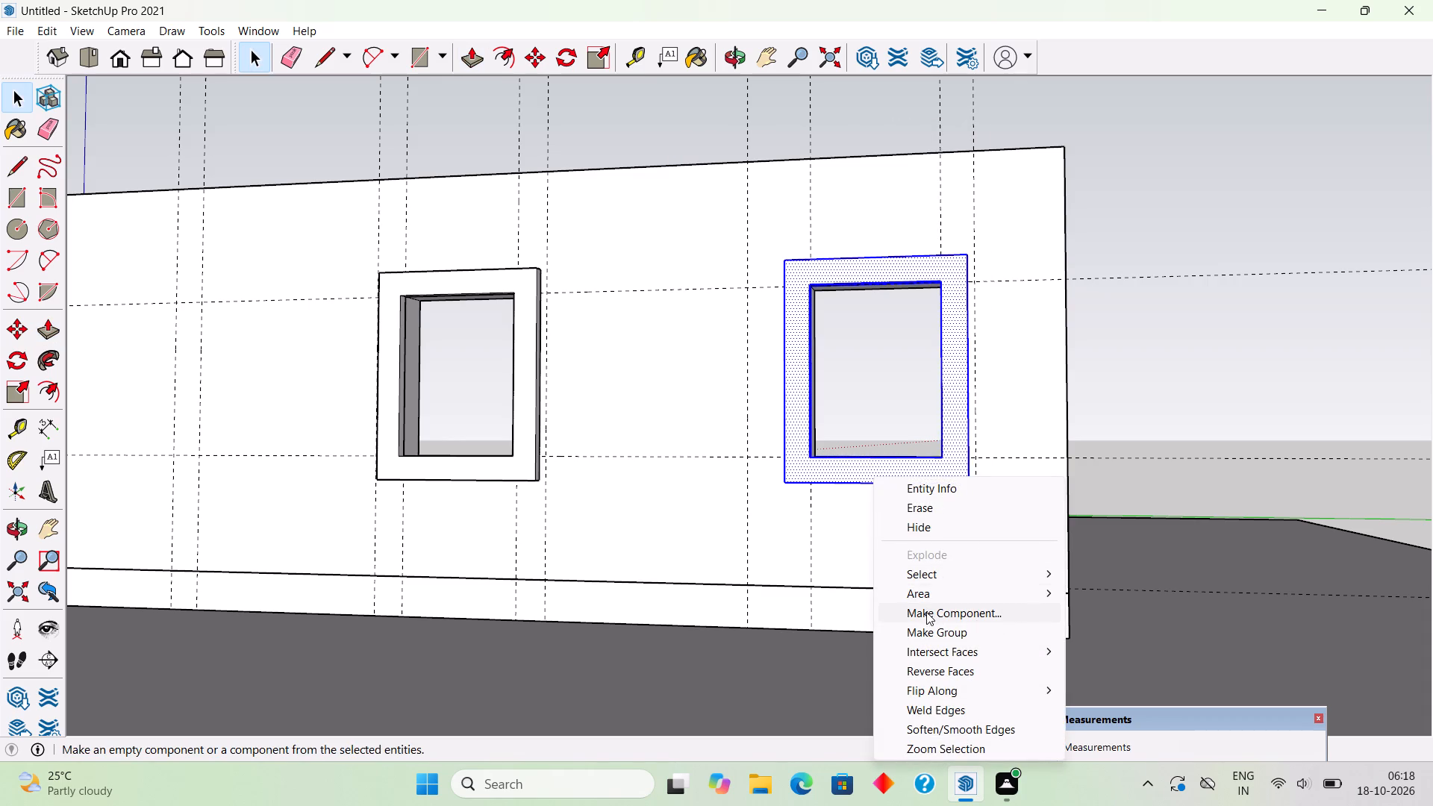
left_click(933, 633)
left_click(875, 387)
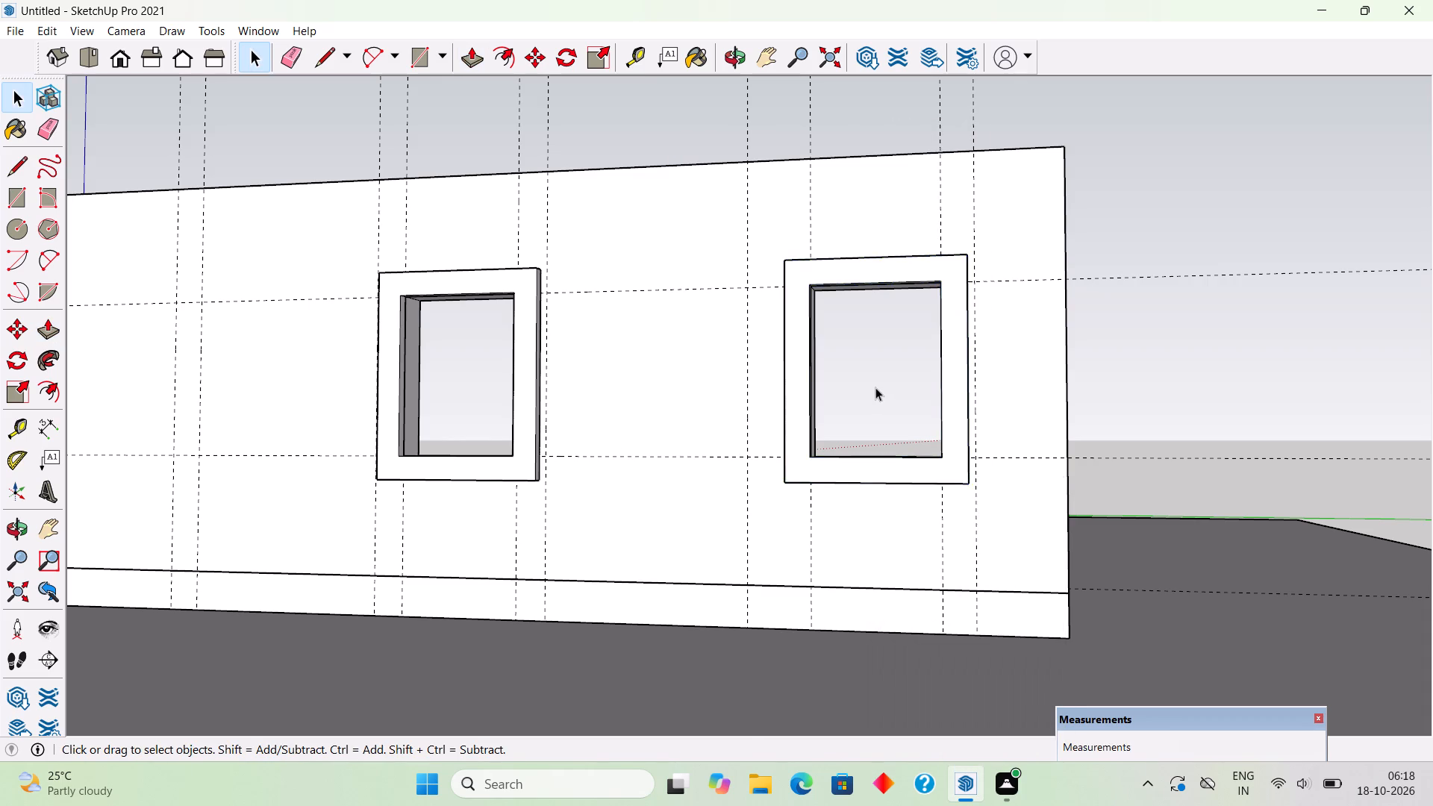
Draw a 3' wide, 4' high rectangle across the framed window opening nearer the wall's end, corner to corner inside the frame.
scroll(875, 387, "down", 4)
middle_click_drag(752, 413, 957, 463)
scroll(1014, 391, "up", 5)
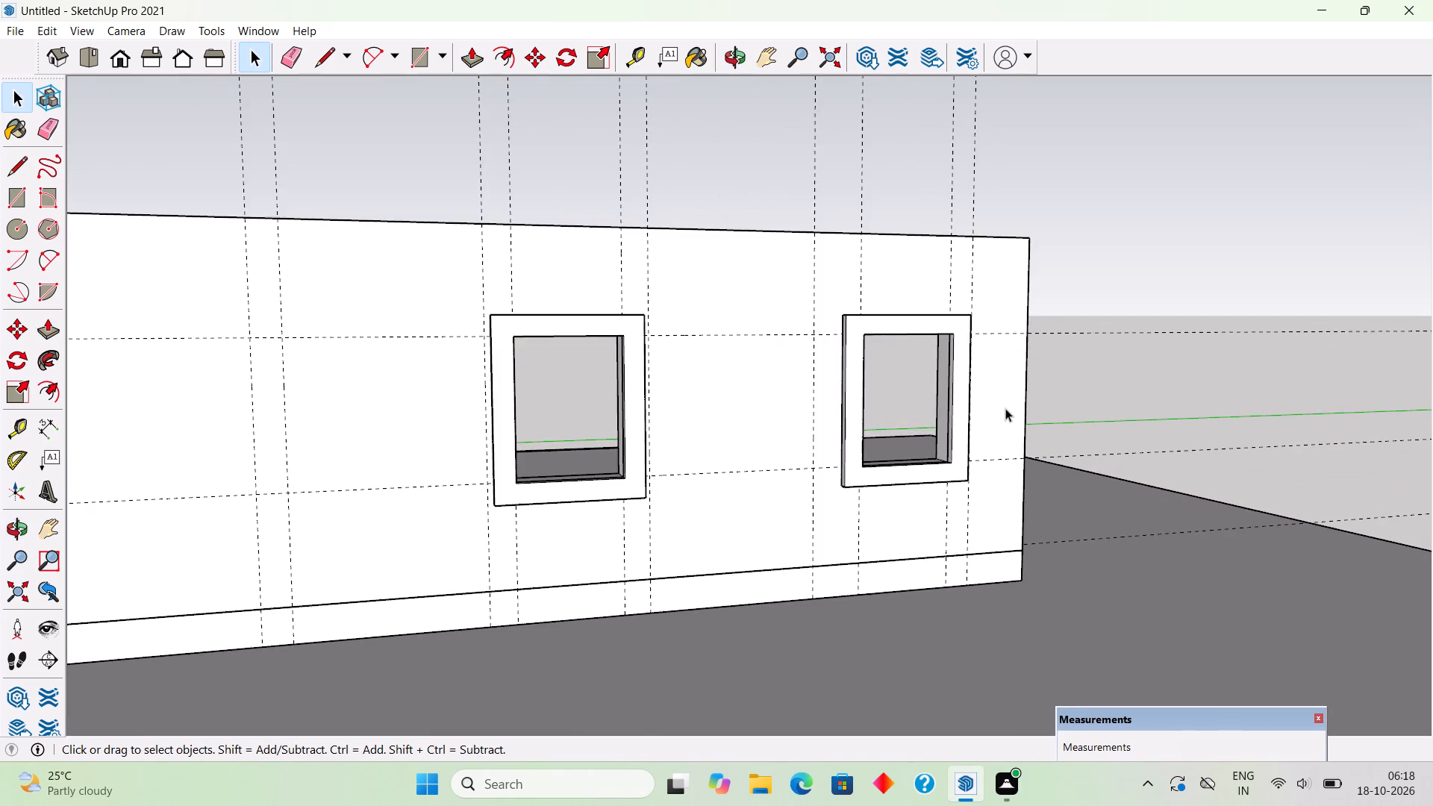
scroll(999, 419, "up", 5)
middle_click_drag(987, 430, 923, 413)
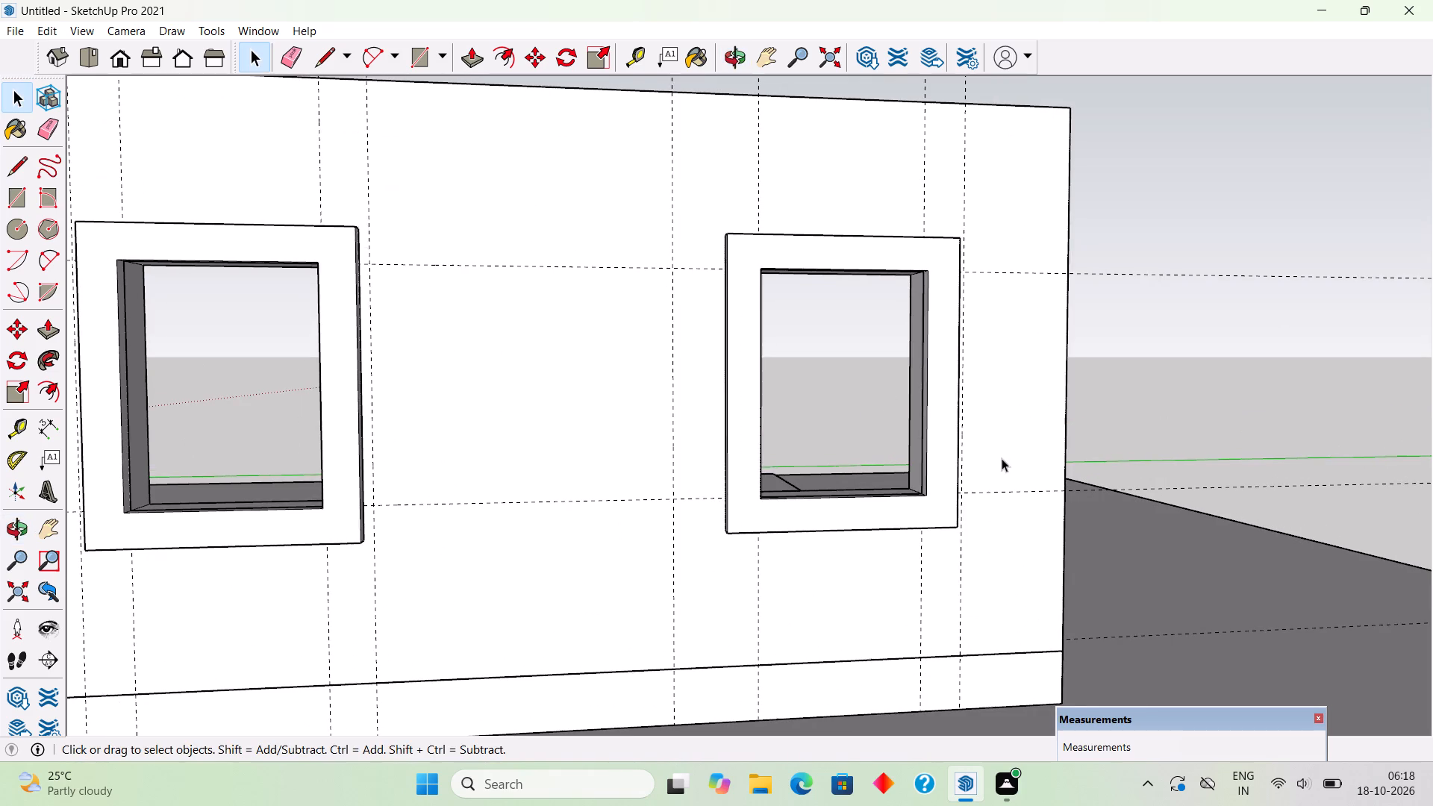
middle_click_drag(995, 460, 908, 455)
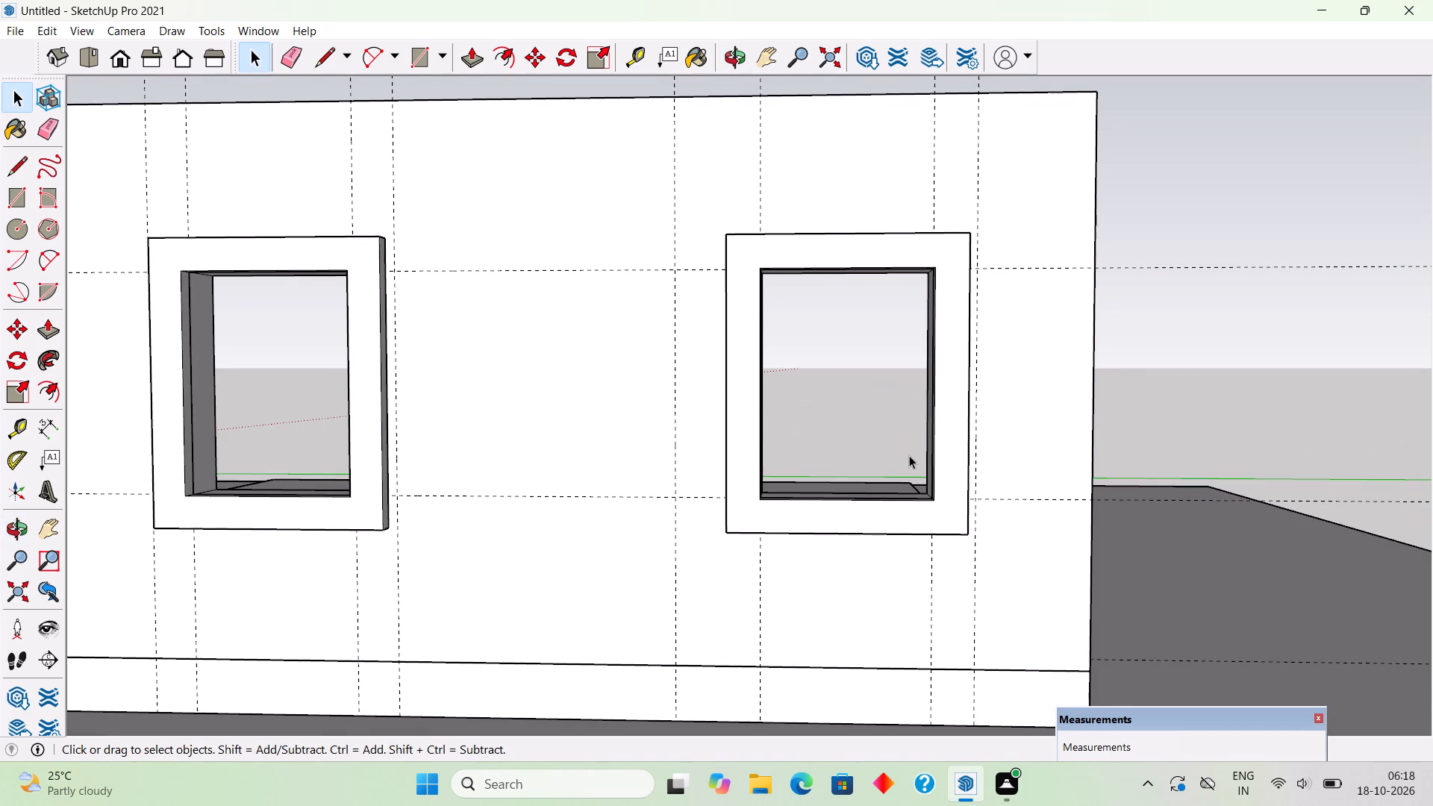
key("r")
scroll(769, 322, "up", 3)
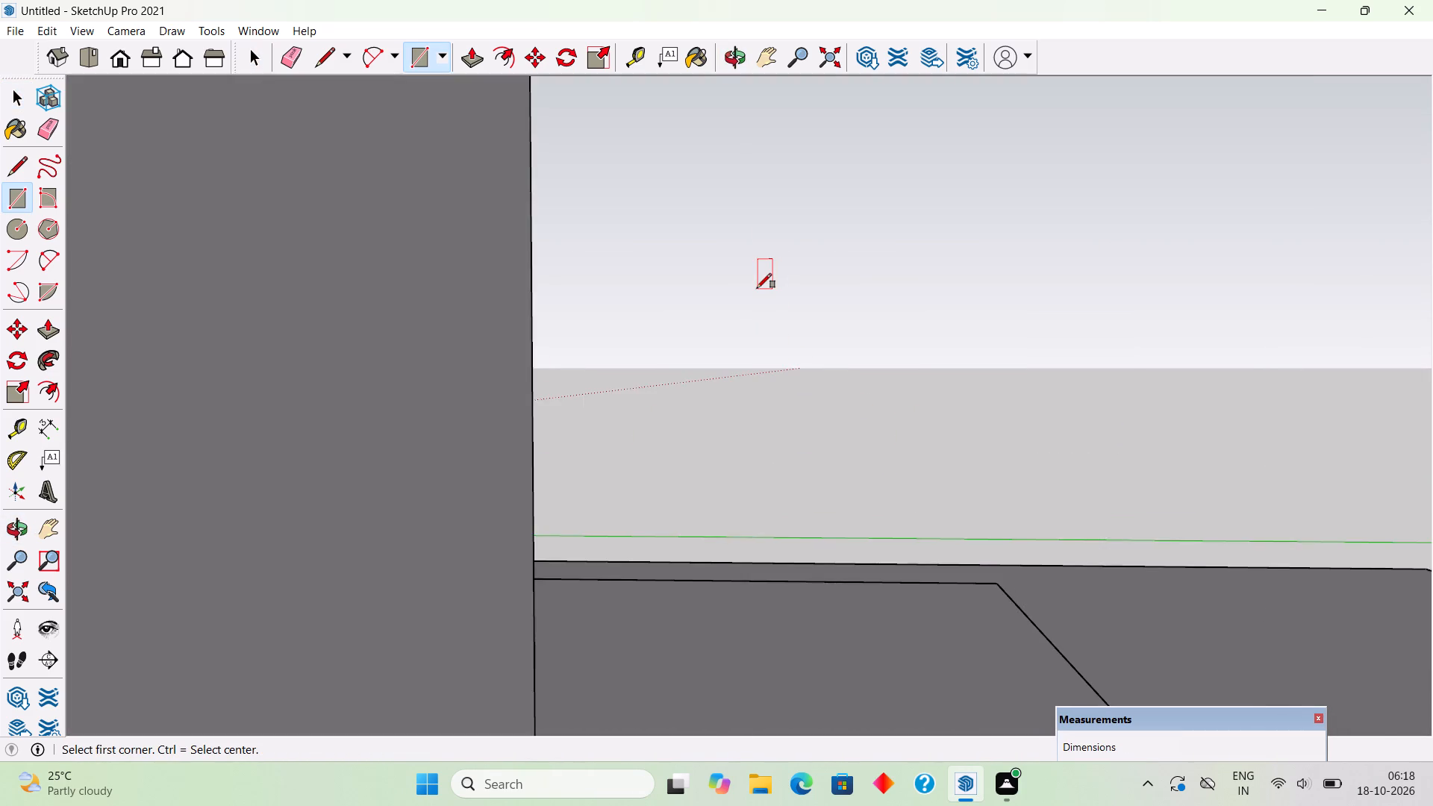
scroll(757, 288, "down", 3)
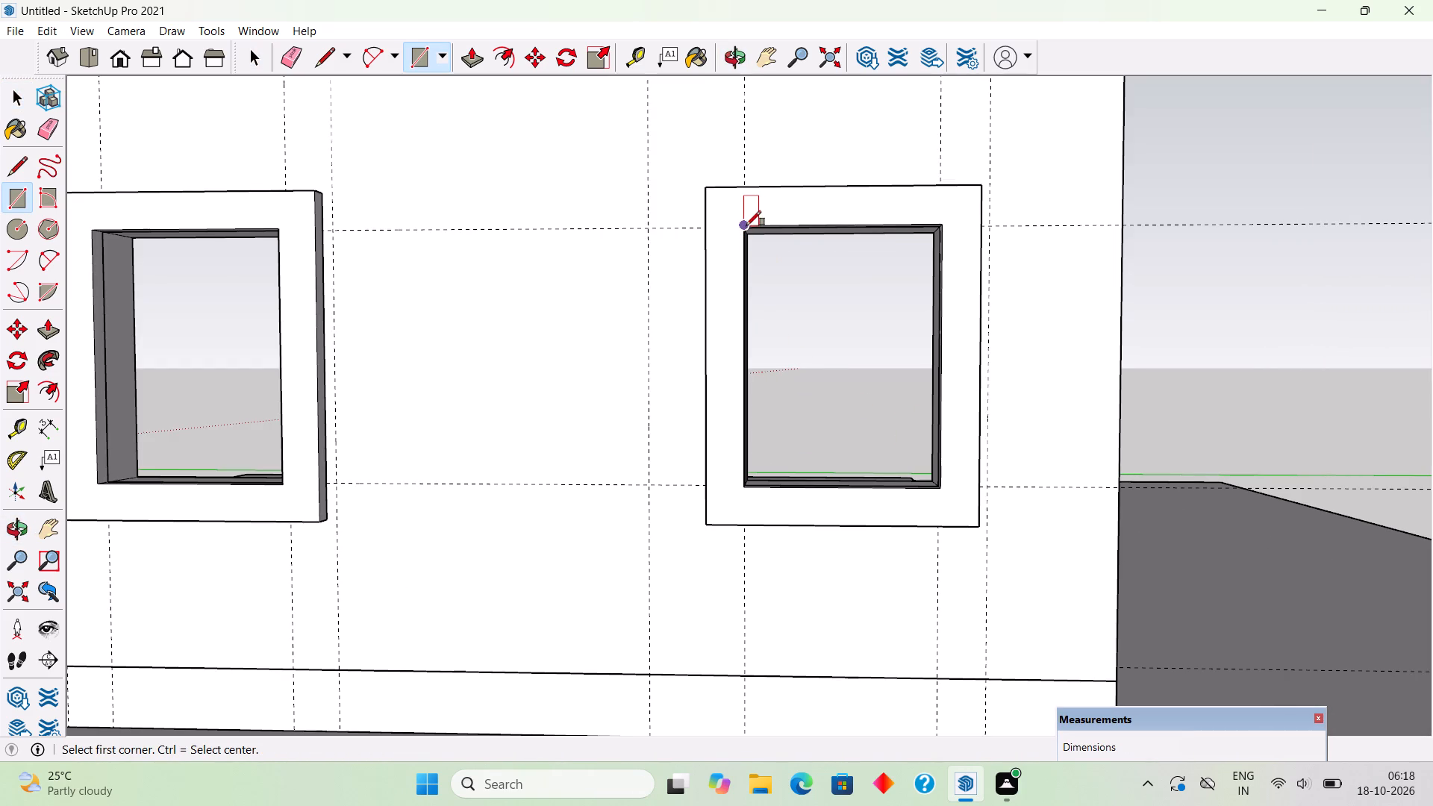
left_click(746, 225)
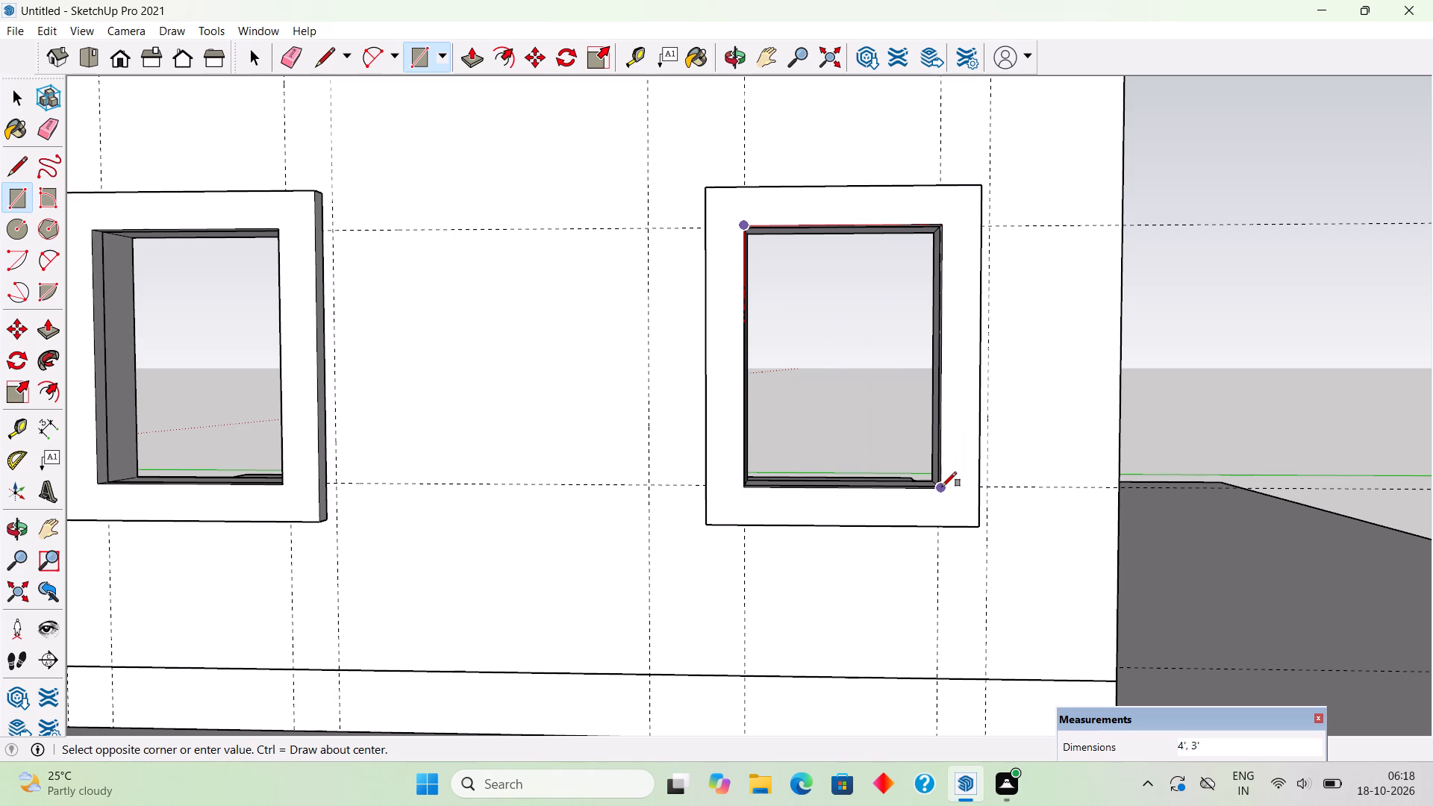
left_click(940, 484)
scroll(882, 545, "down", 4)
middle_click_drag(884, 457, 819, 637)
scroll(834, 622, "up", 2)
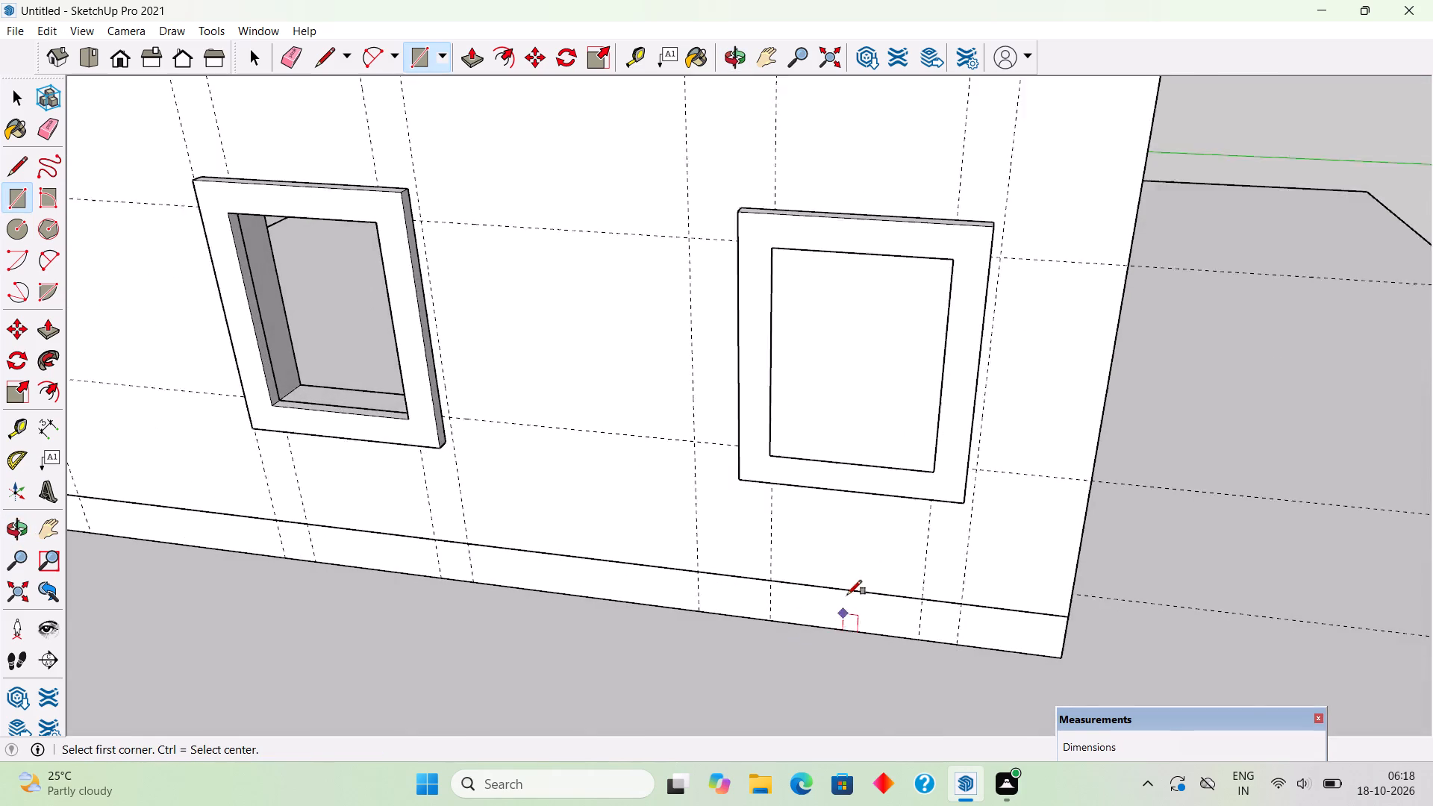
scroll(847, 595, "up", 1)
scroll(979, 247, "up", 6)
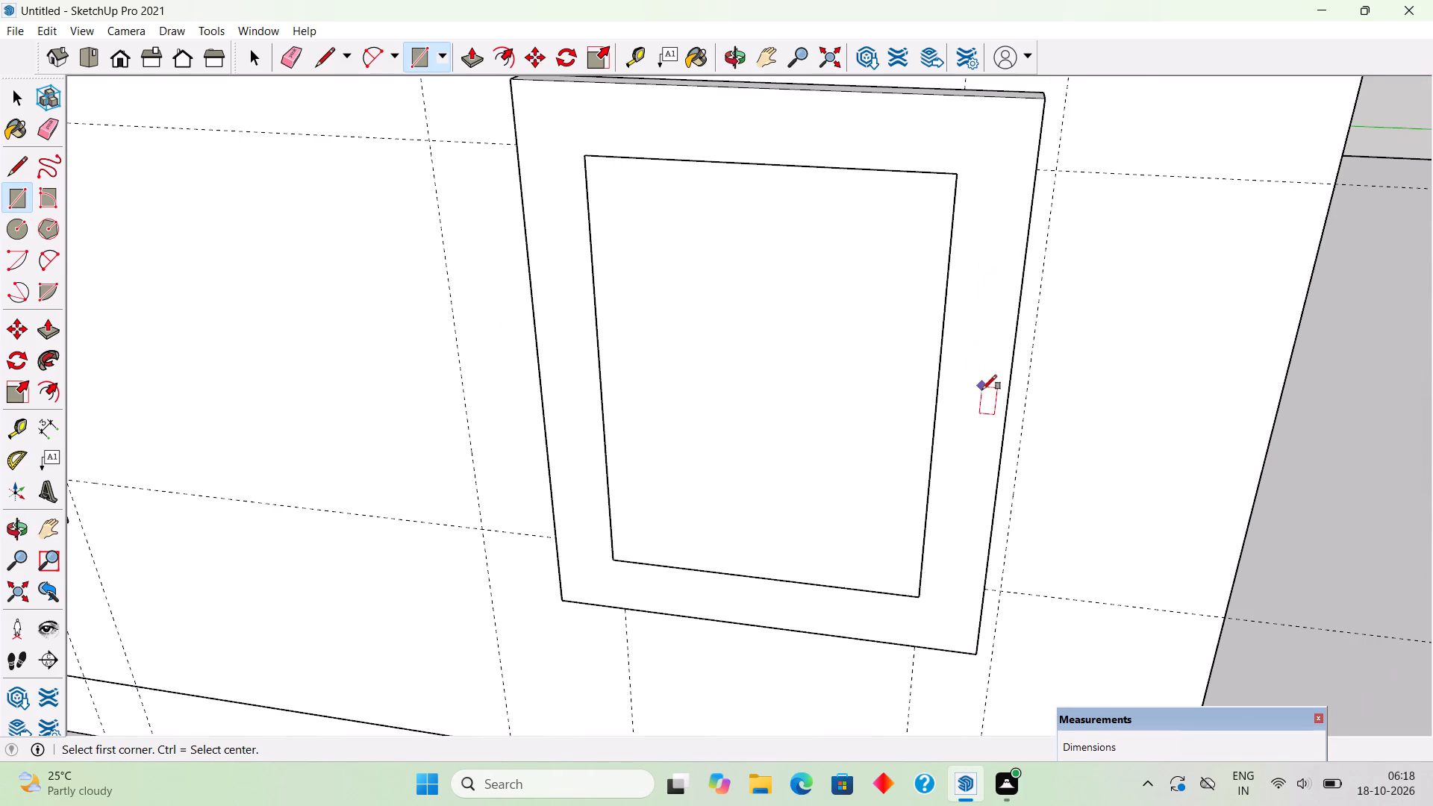
Offset the rectangle inside the end window's frame 3" inward.
key("f")
left_click(781, 534)
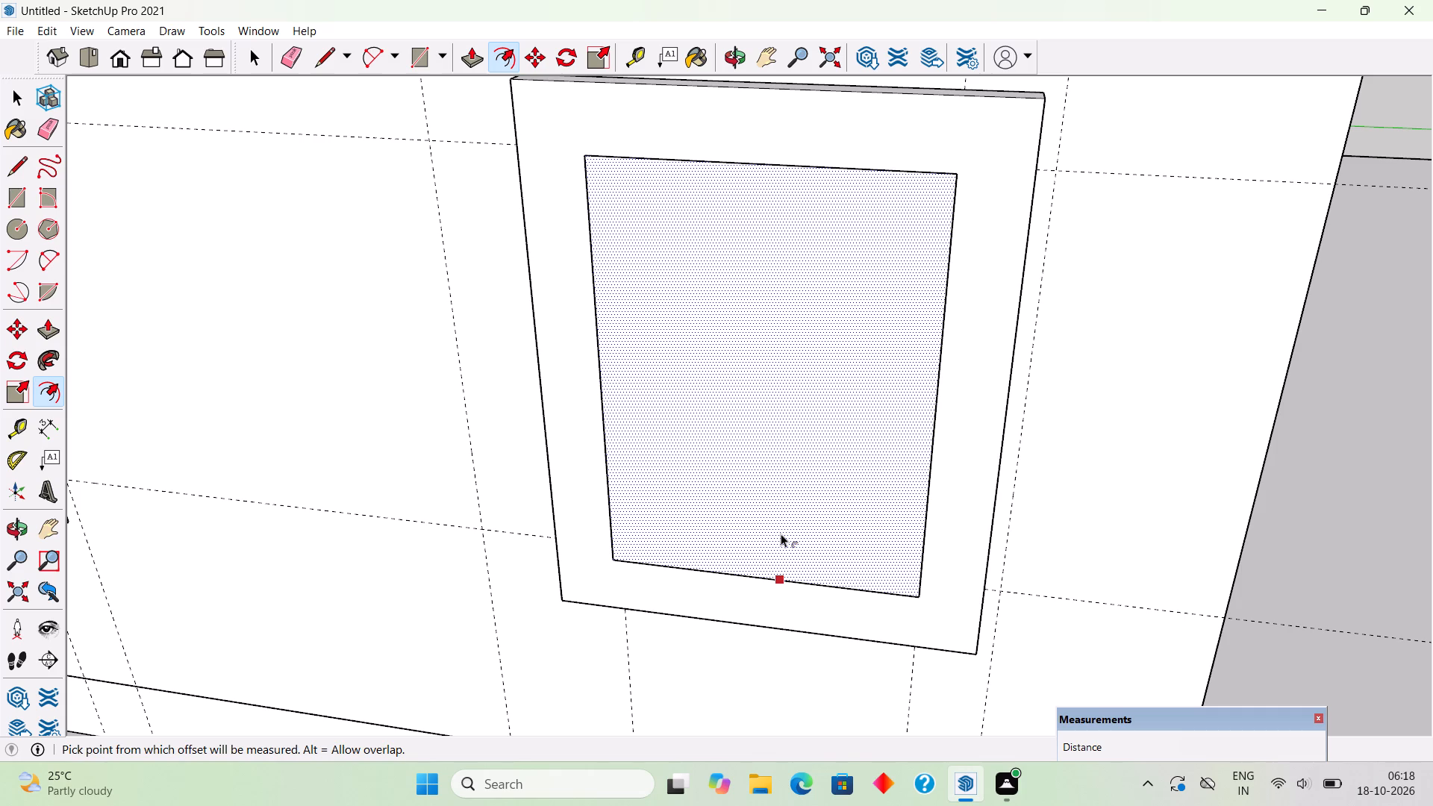
key("3")
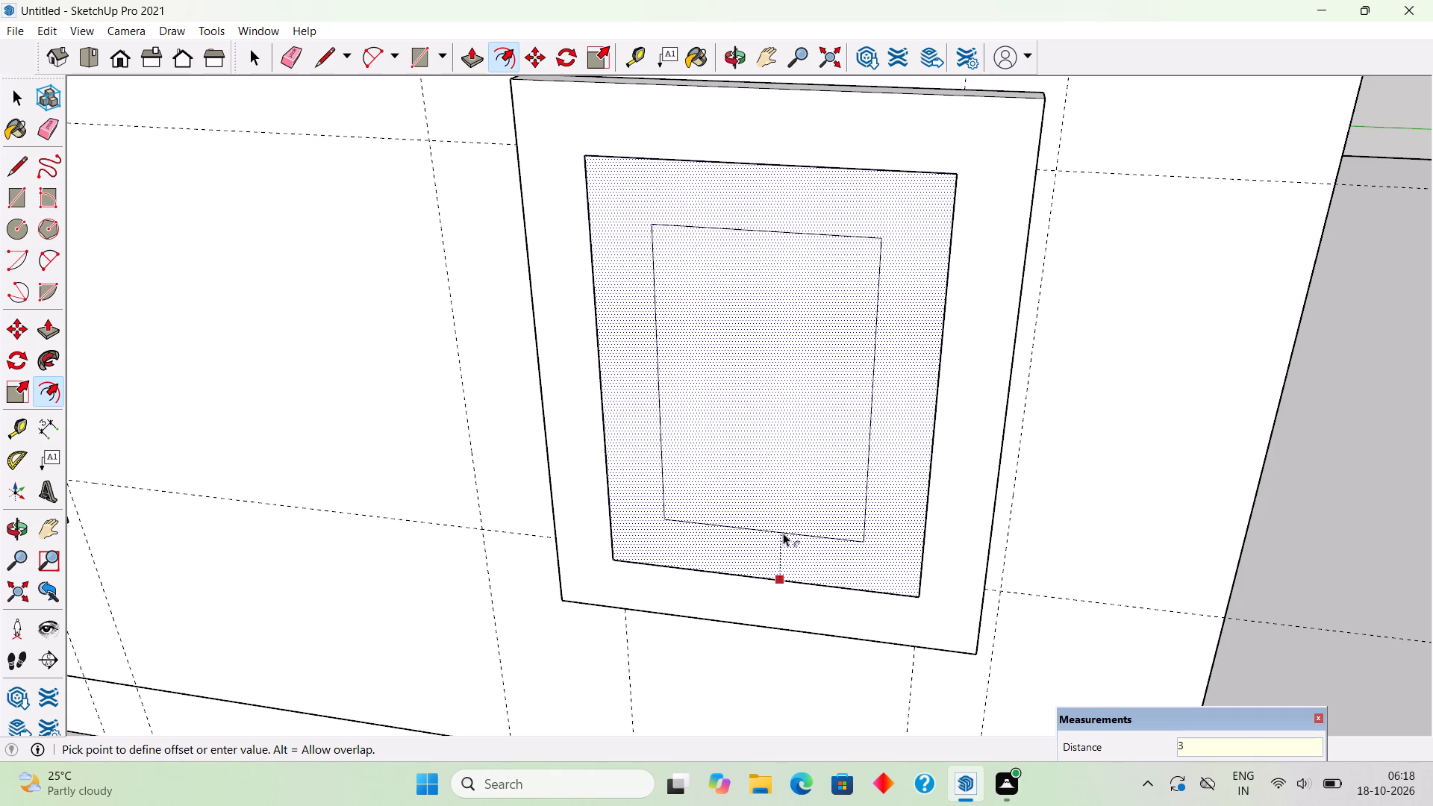
key("shift+quotedbl")
key("Return")
key("space")
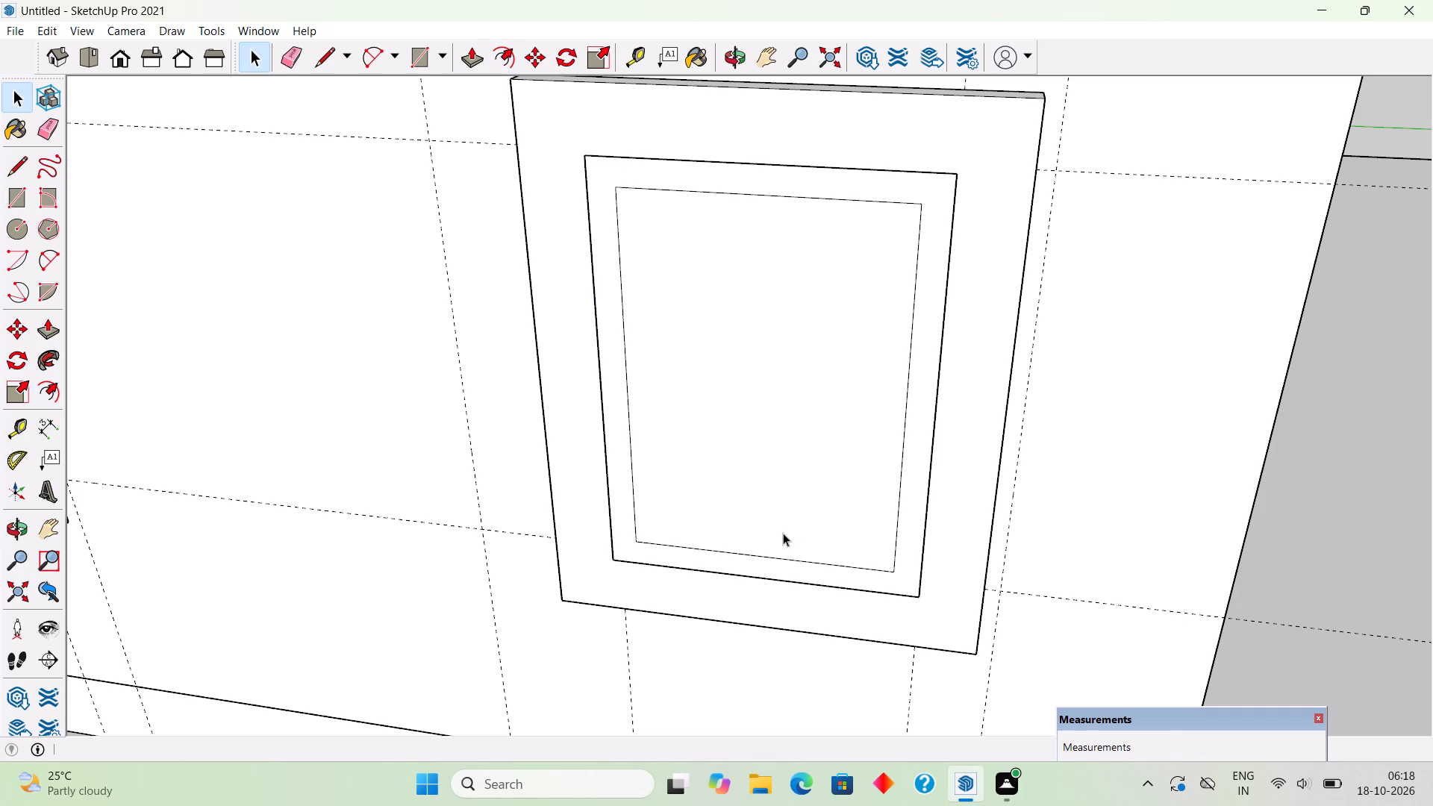
Place a vertical guide through the midpoint of the inner rectangle's bottom edge, parallel to its side edge.
key("t")
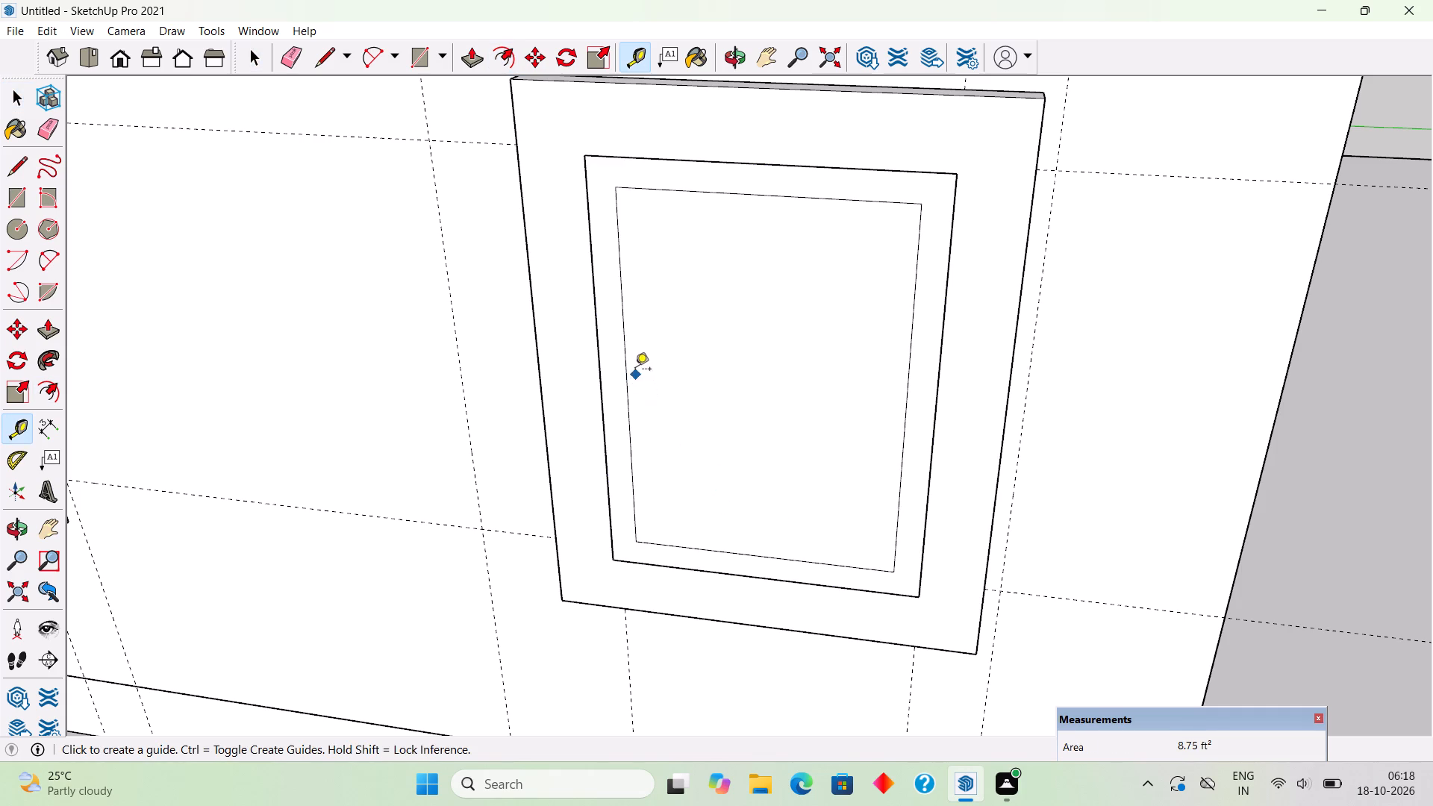
left_click(625, 356)
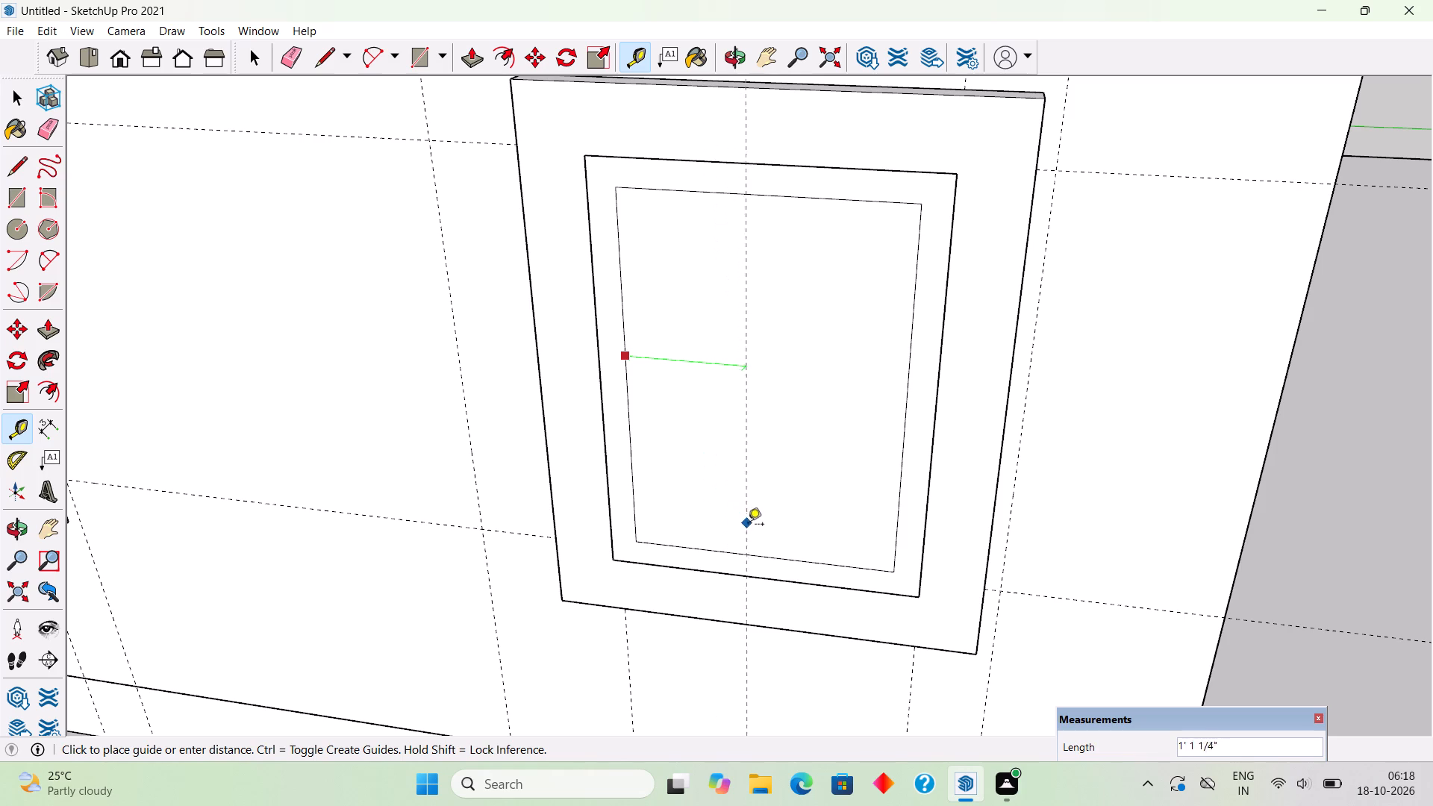
left_click(771, 554)
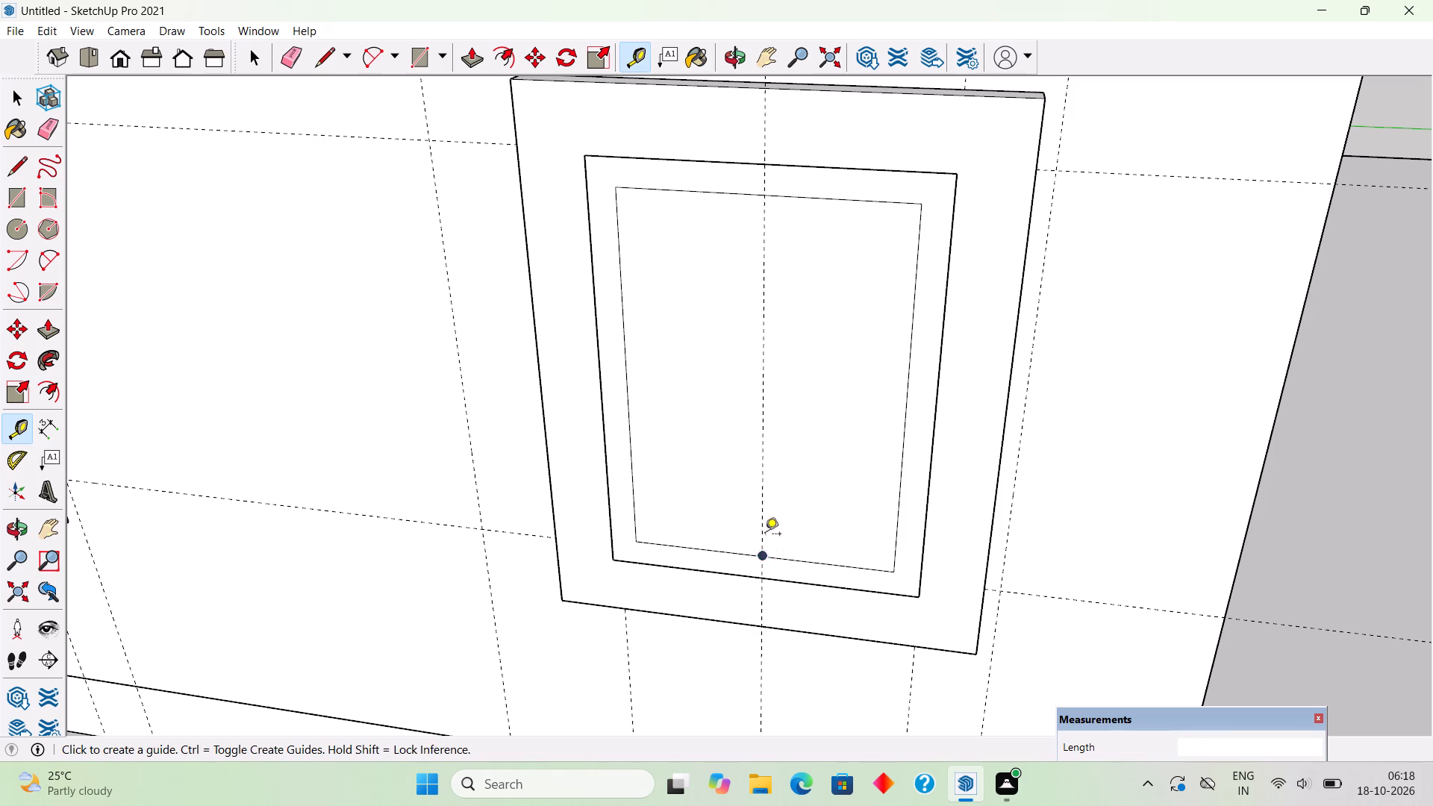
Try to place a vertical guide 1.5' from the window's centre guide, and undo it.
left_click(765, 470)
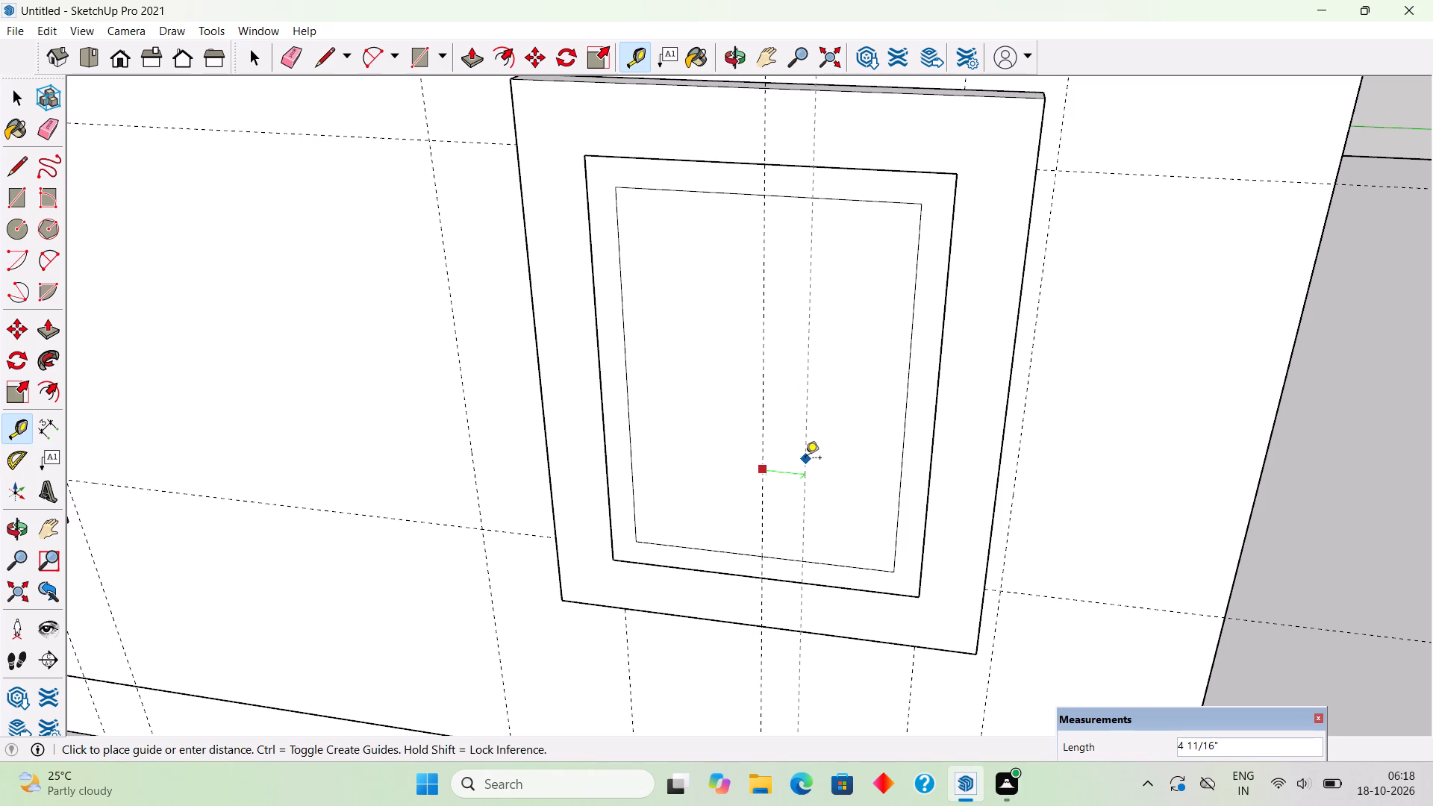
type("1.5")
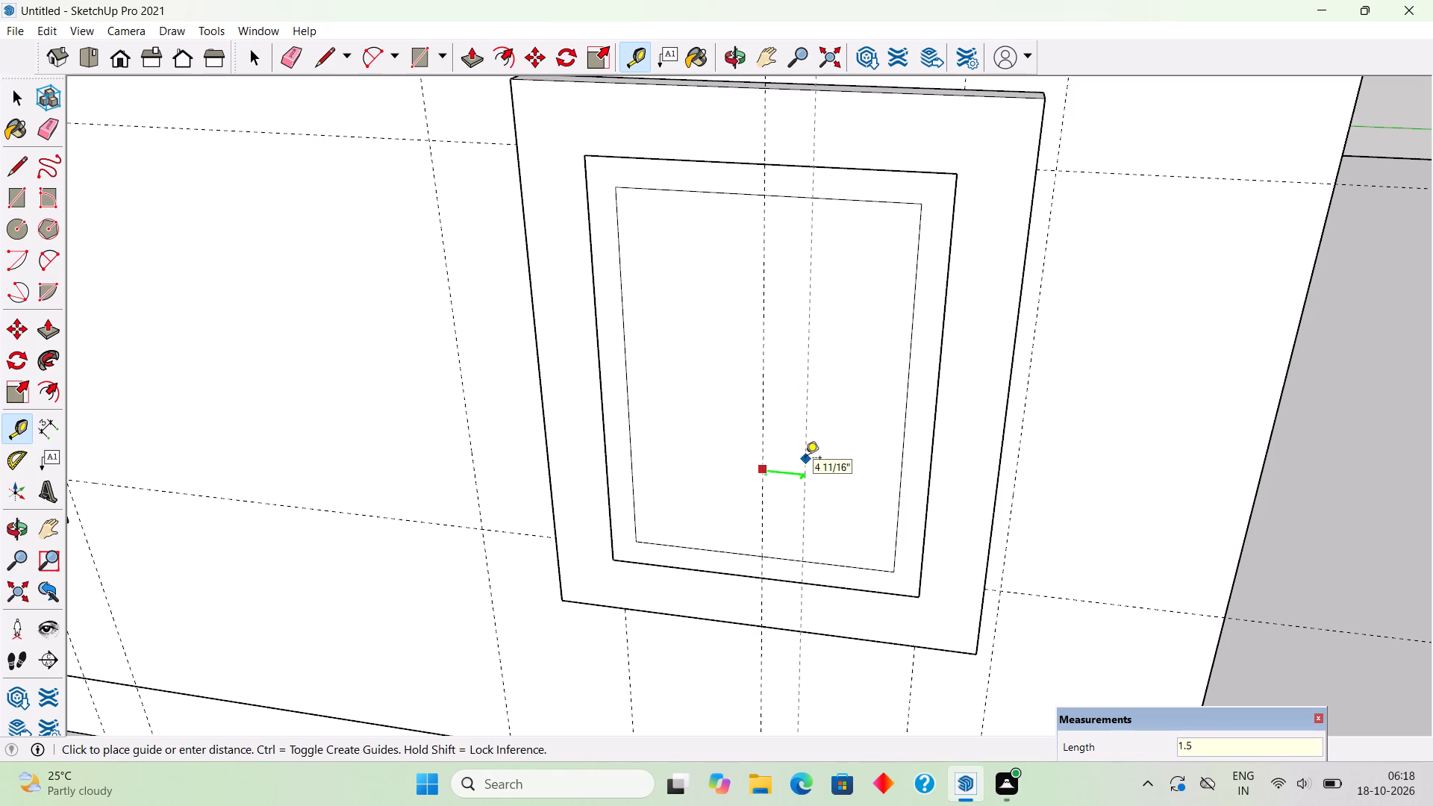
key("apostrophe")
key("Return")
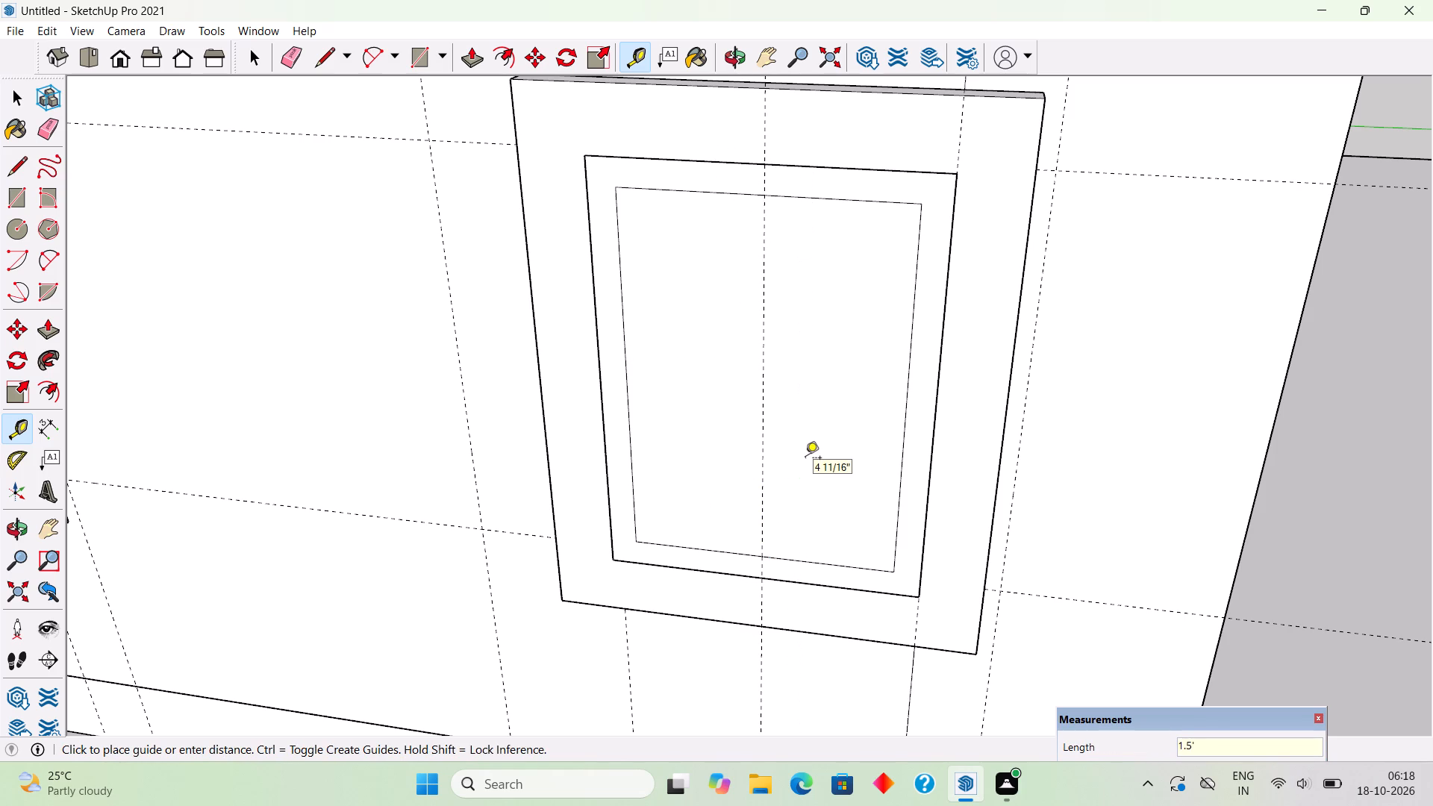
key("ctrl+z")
Place vertical guides 1.5" to either side of the end window's centre guide.
left_click(763, 459)
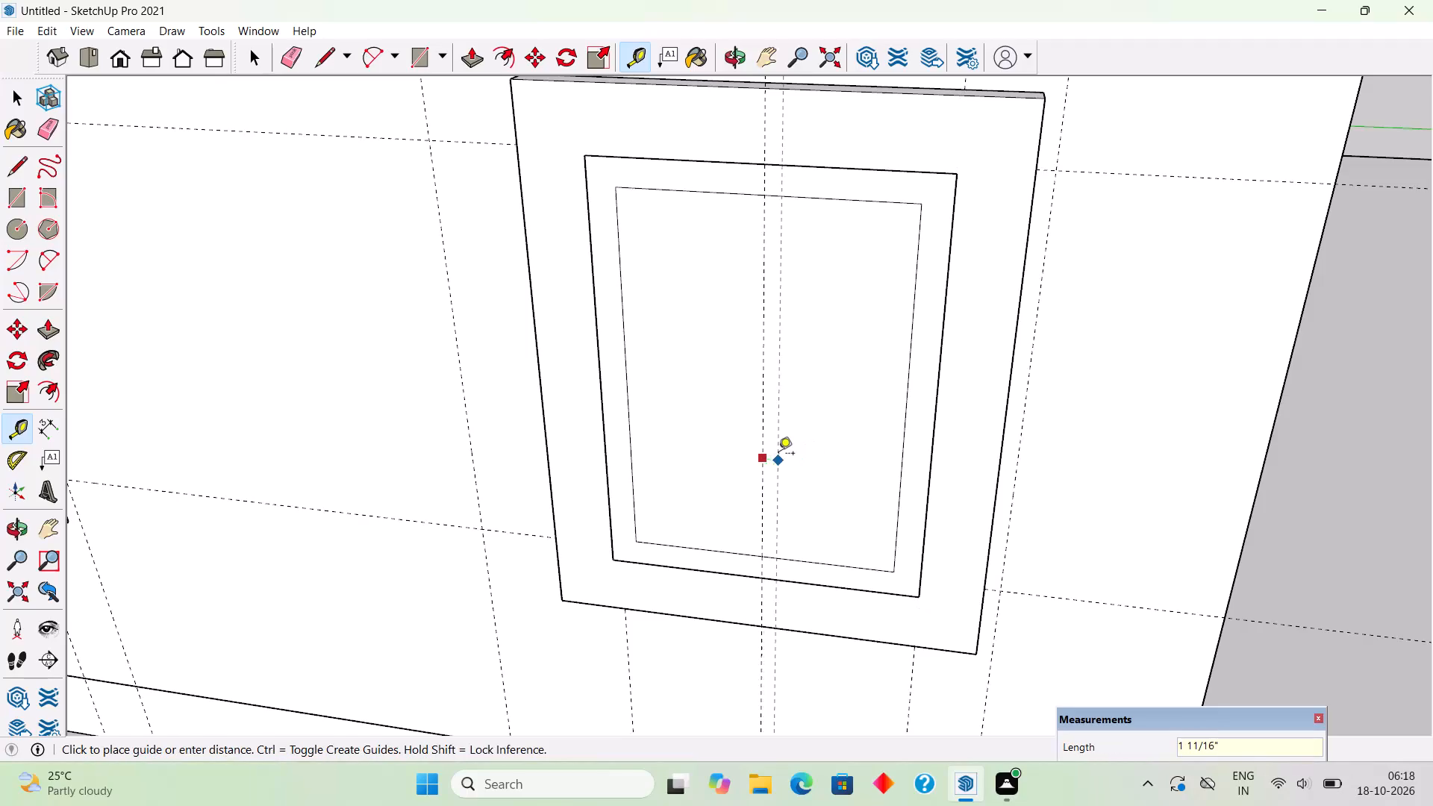
type("1.5")
key("shift+quotedbl")
key("Return")
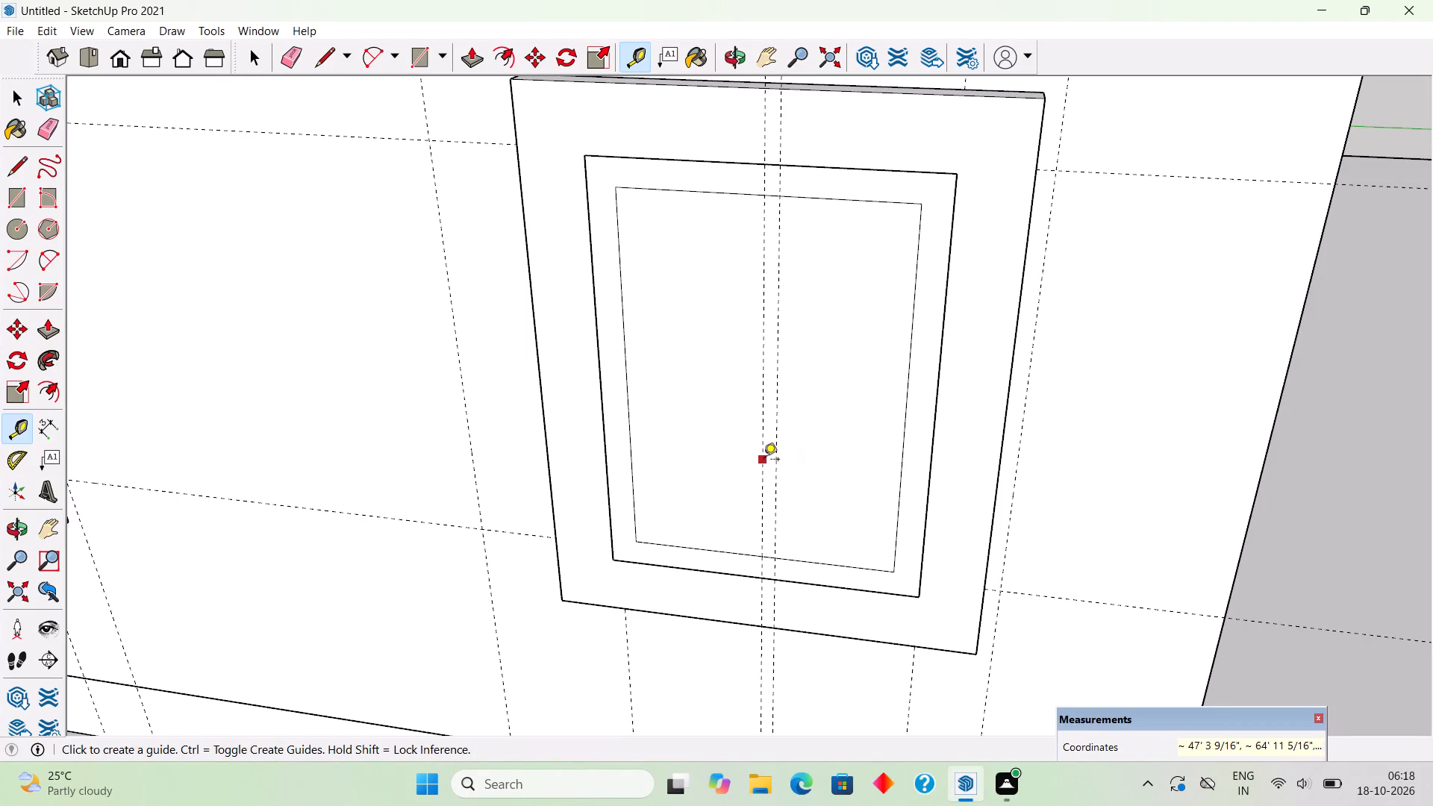
left_click(763, 461)
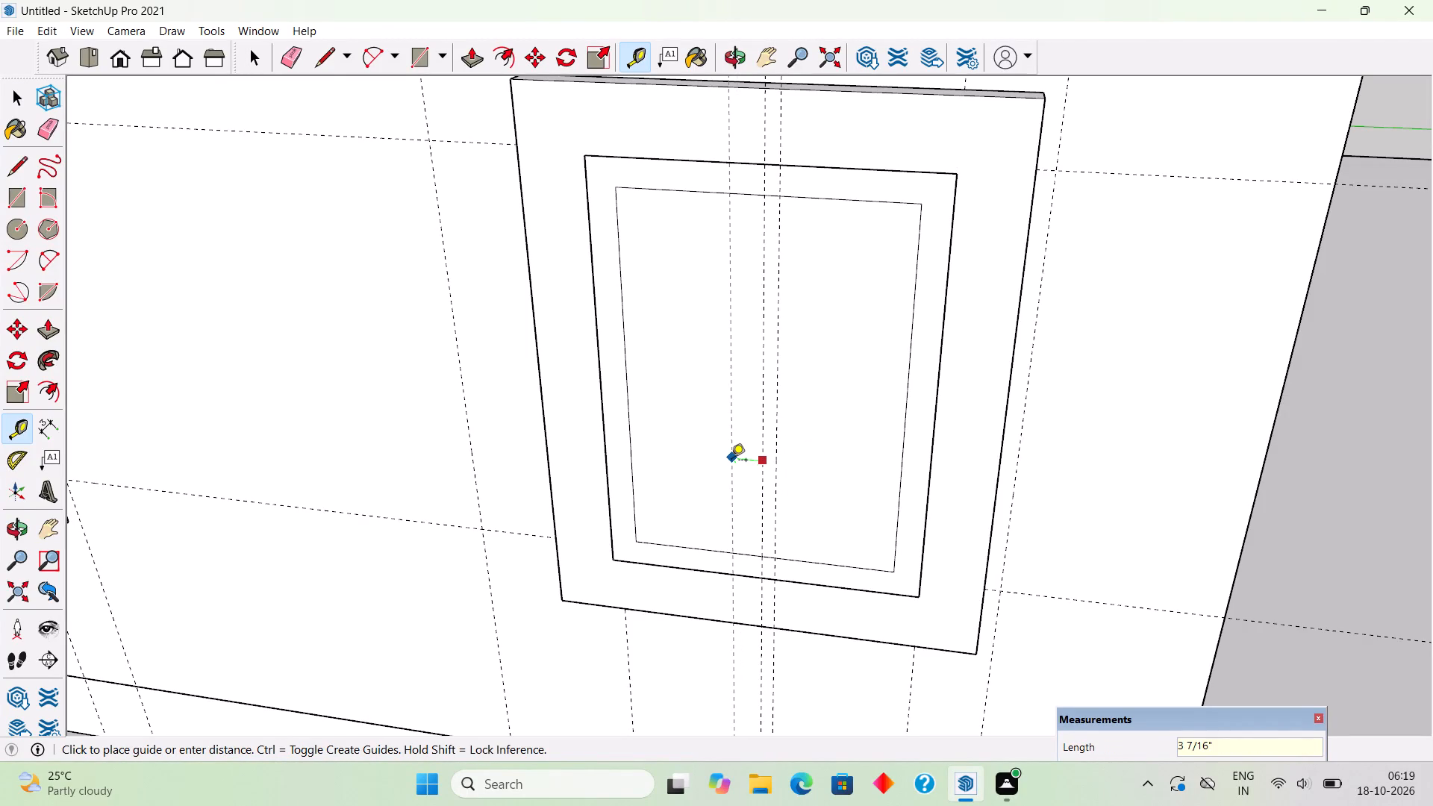
type("1.5")
key("shift+quotedbl")
key("Return")
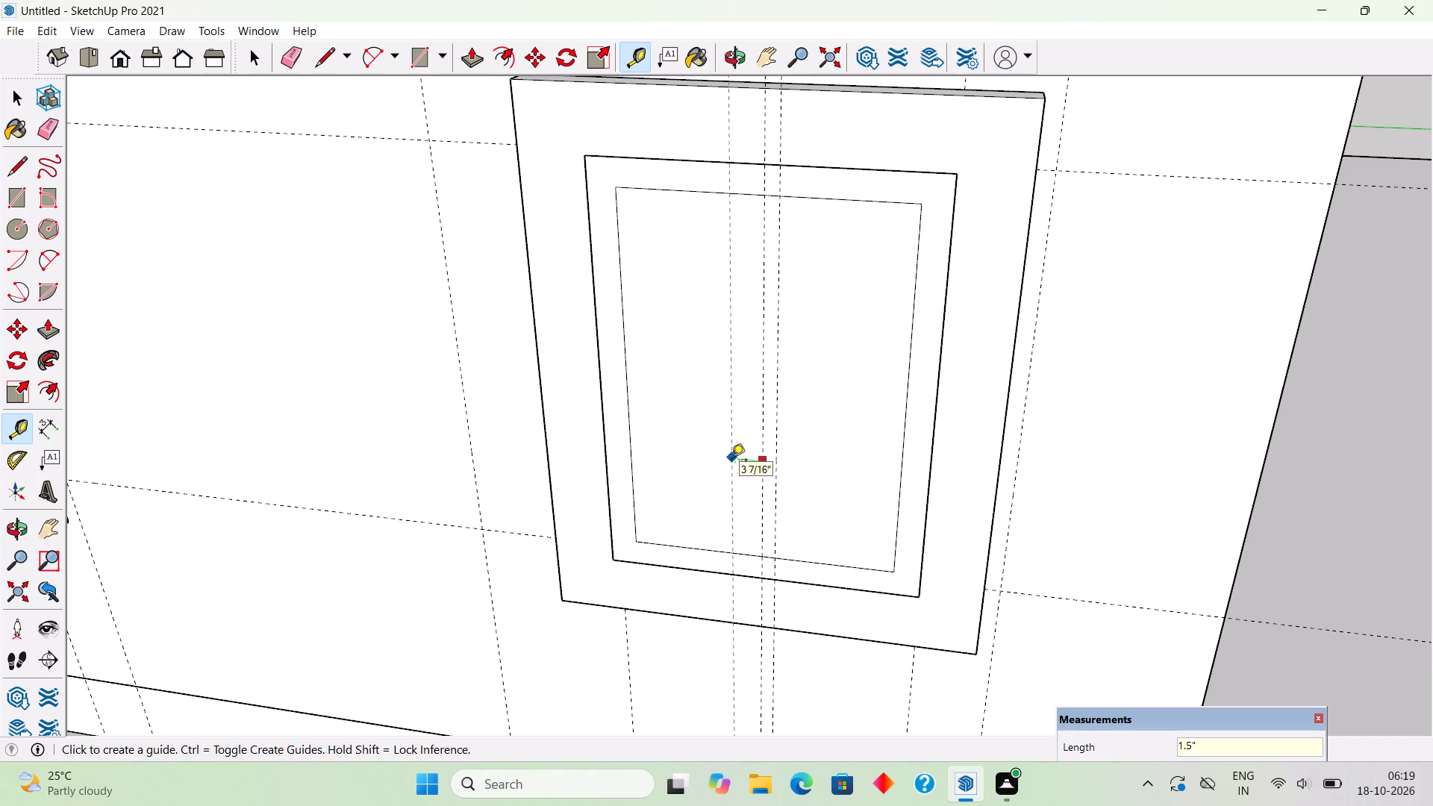
Draw two 3' 6" vertical lines along the 1.5" guides, from edge to edge of the inner rectangle, outlining a central mullion.
key("l")
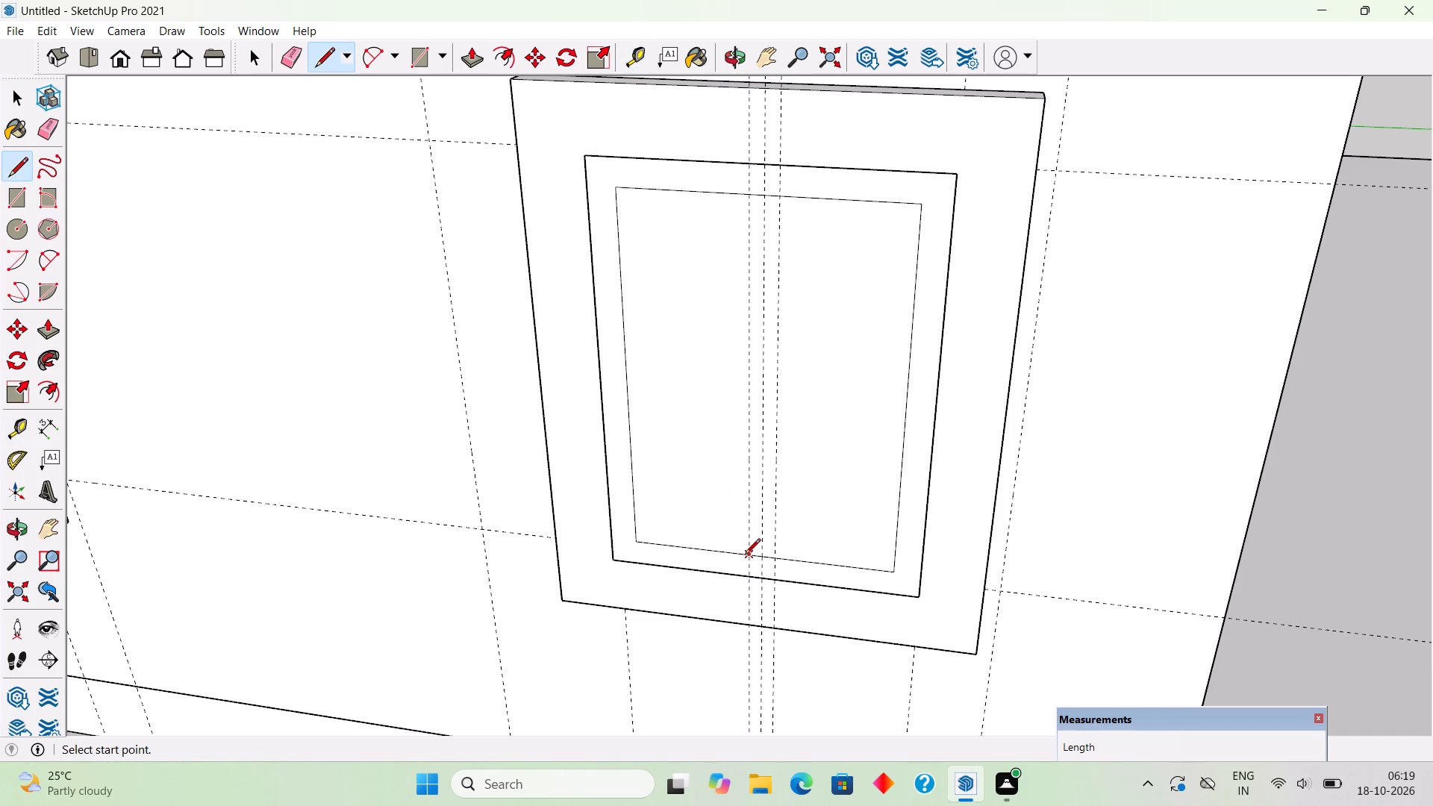
left_click(745, 555)
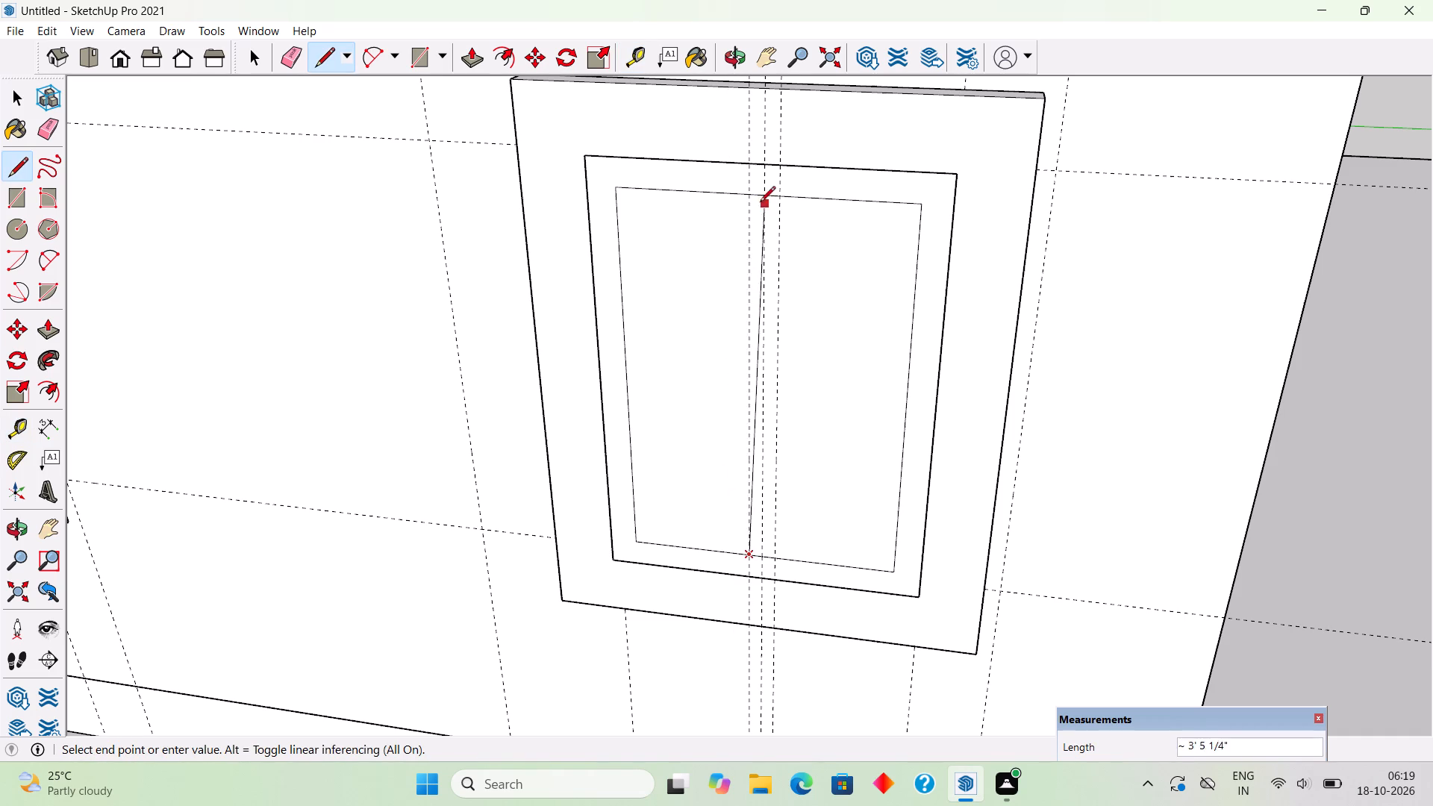
left_click(746, 194)
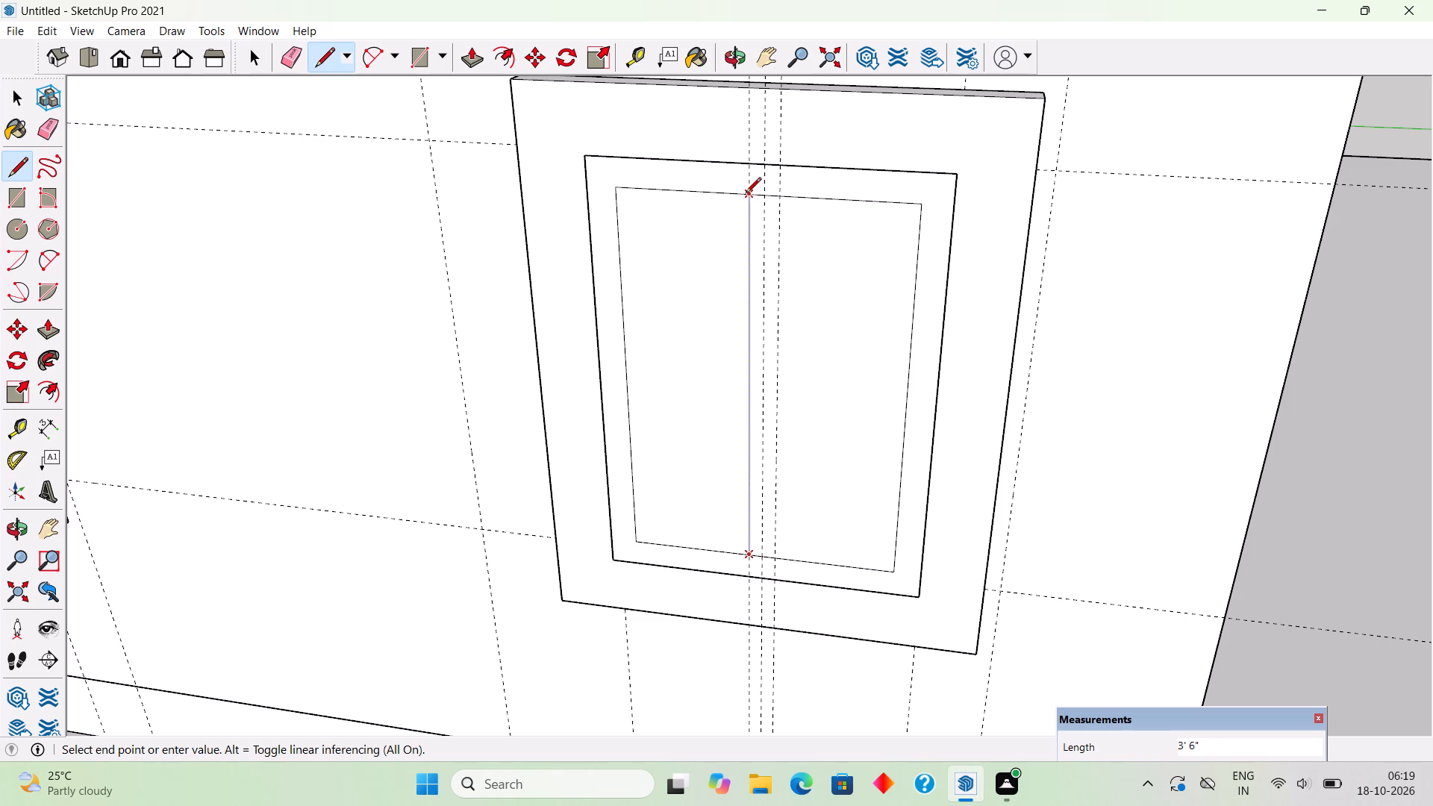
left_click(783, 196)
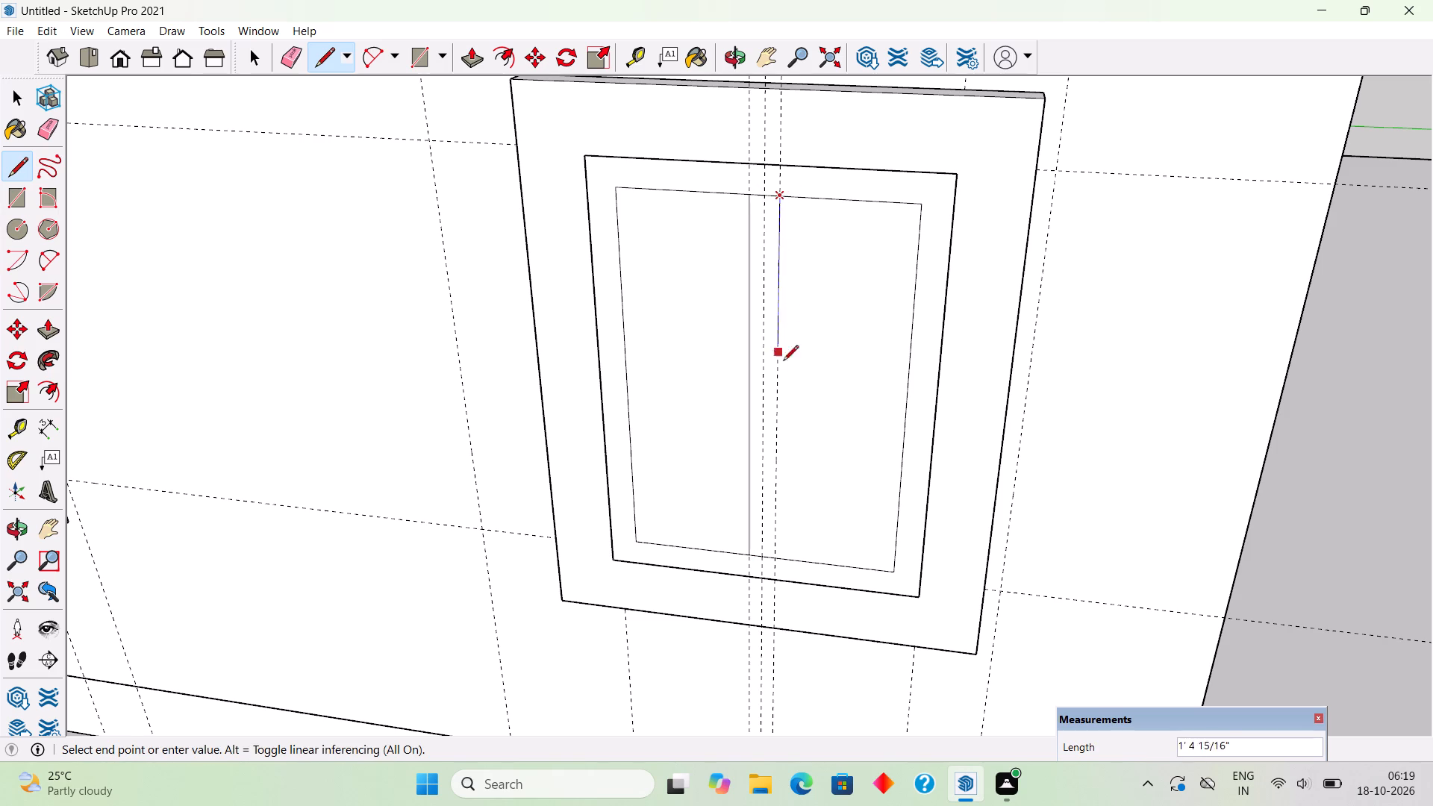
left_click(776, 563)
Erase the short edges between the two mullion lines at the top and bottom of the inner rectangle.
key("e")
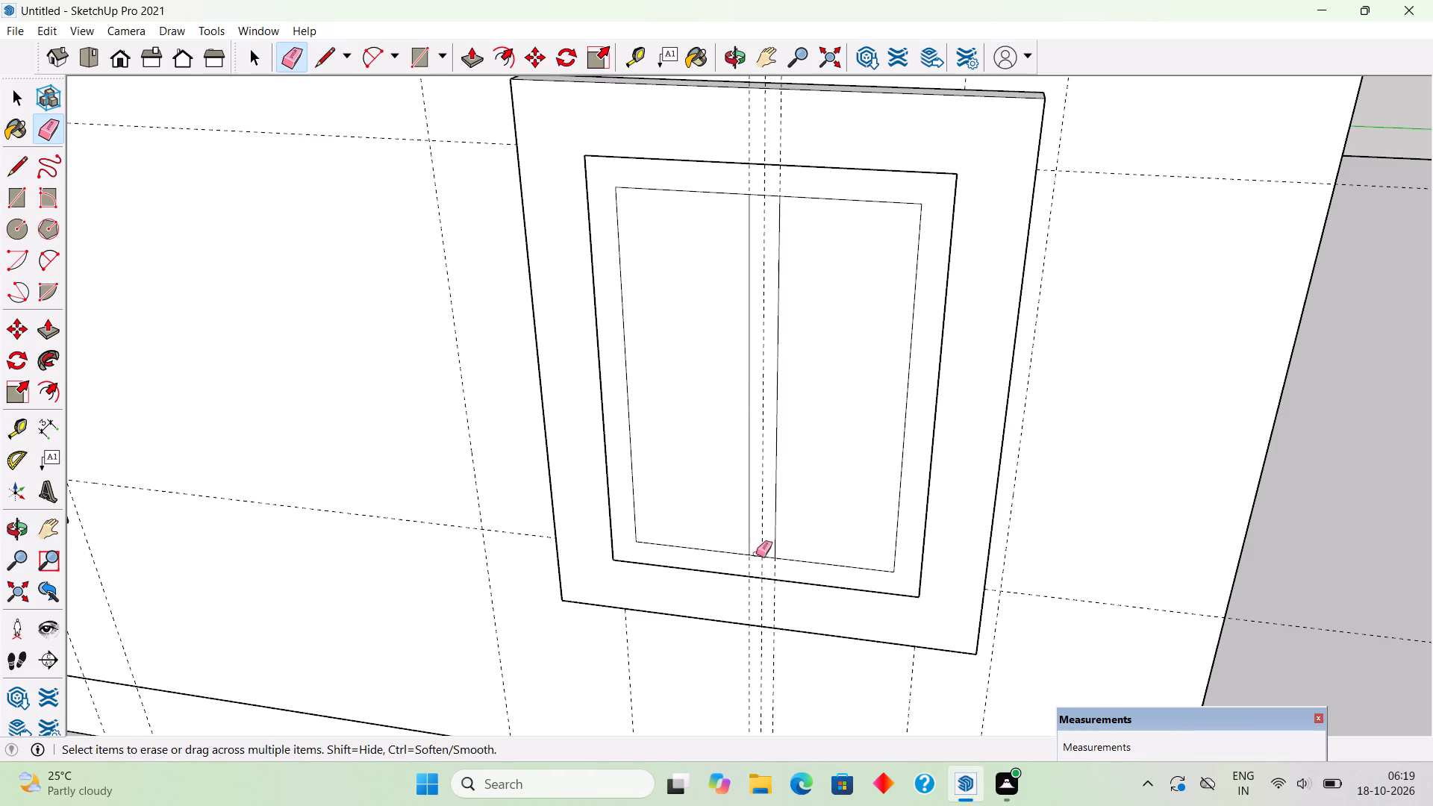
left_click(760, 556)
left_click(772, 197)
key("space")
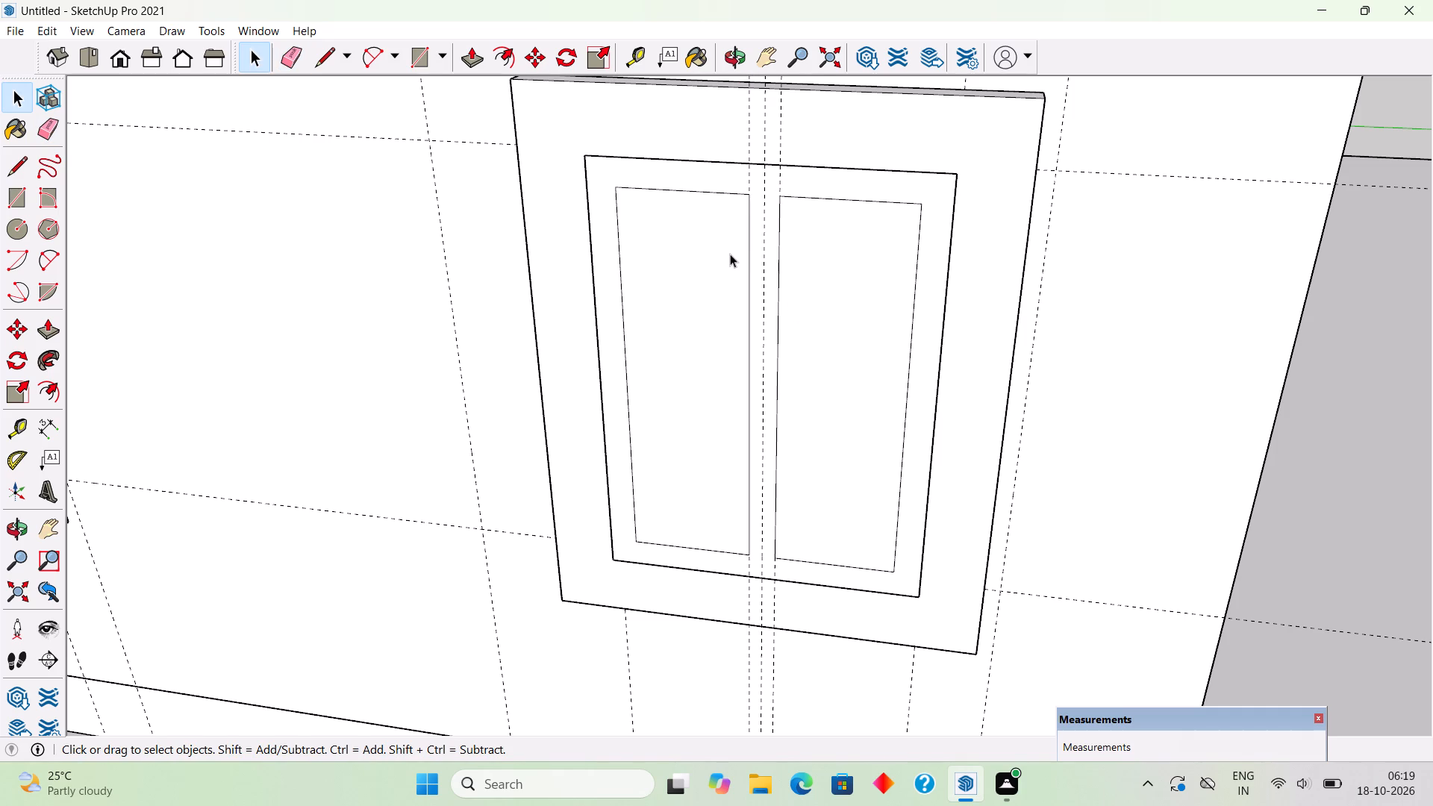
Delete the two pane faces on either side of the mullion.
left_click(730, 254)
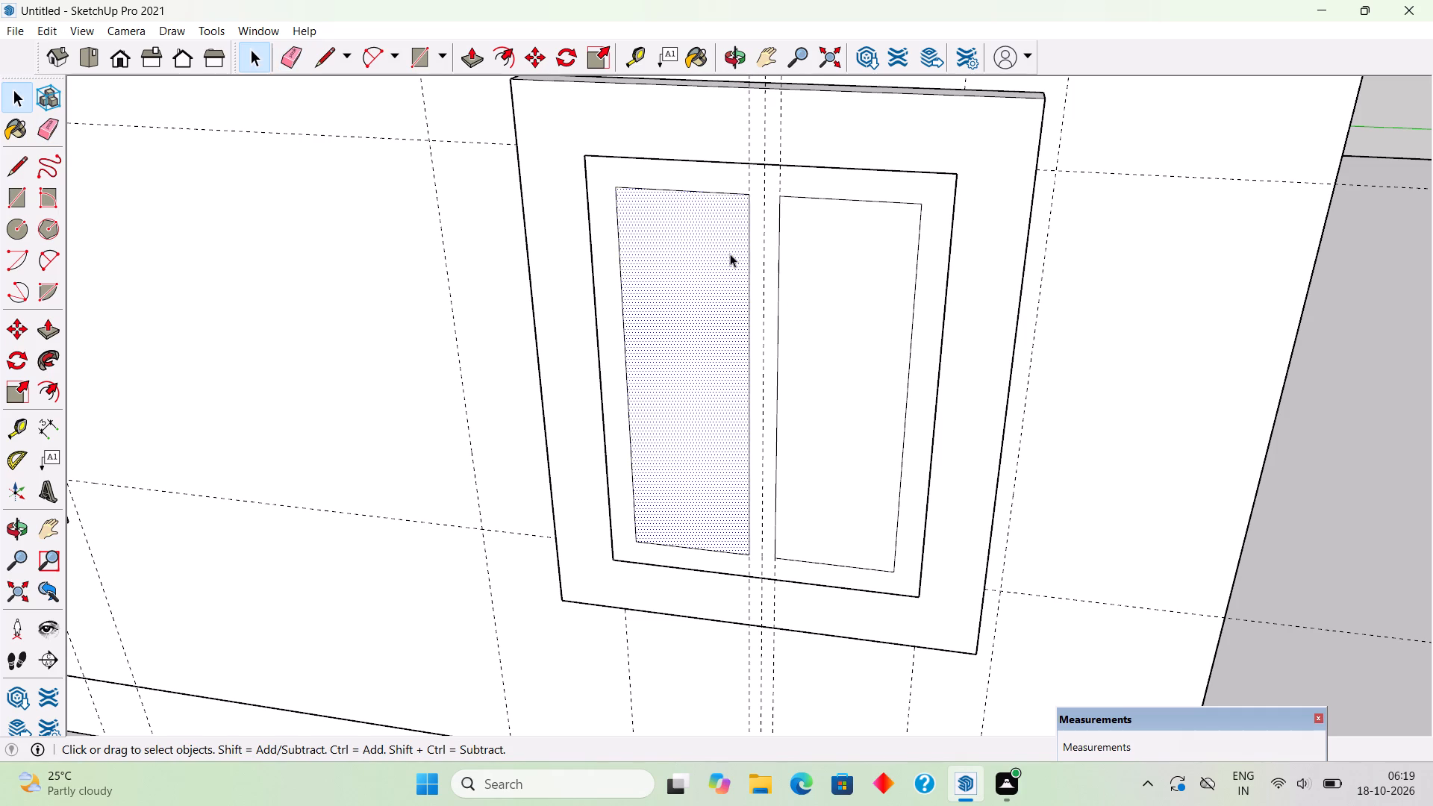
key("Delete")
left_click(818, 245)
key("Delete")
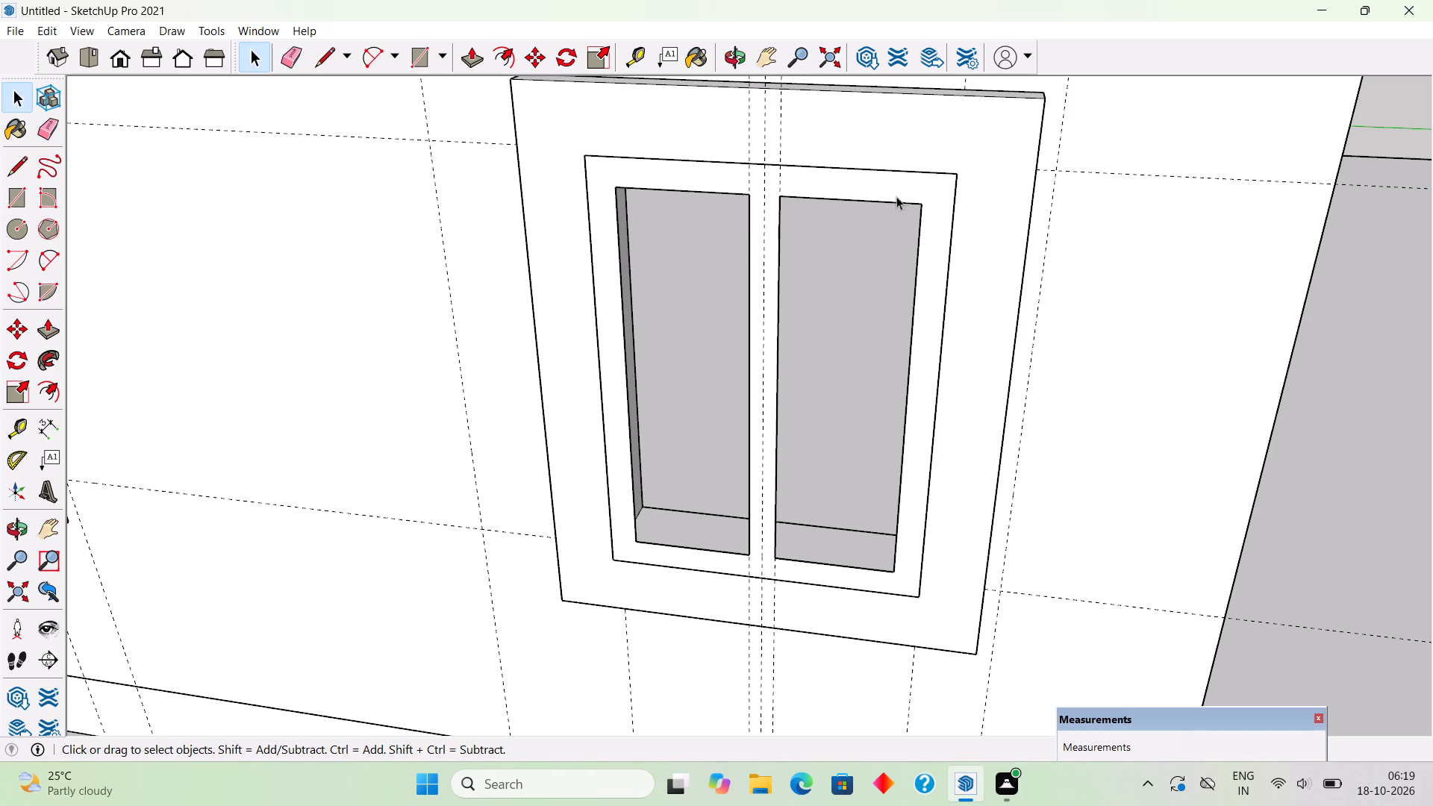
Extrude the end window's inner frame and mullion face 3" outward.
left_click(908, 188)
key("p")
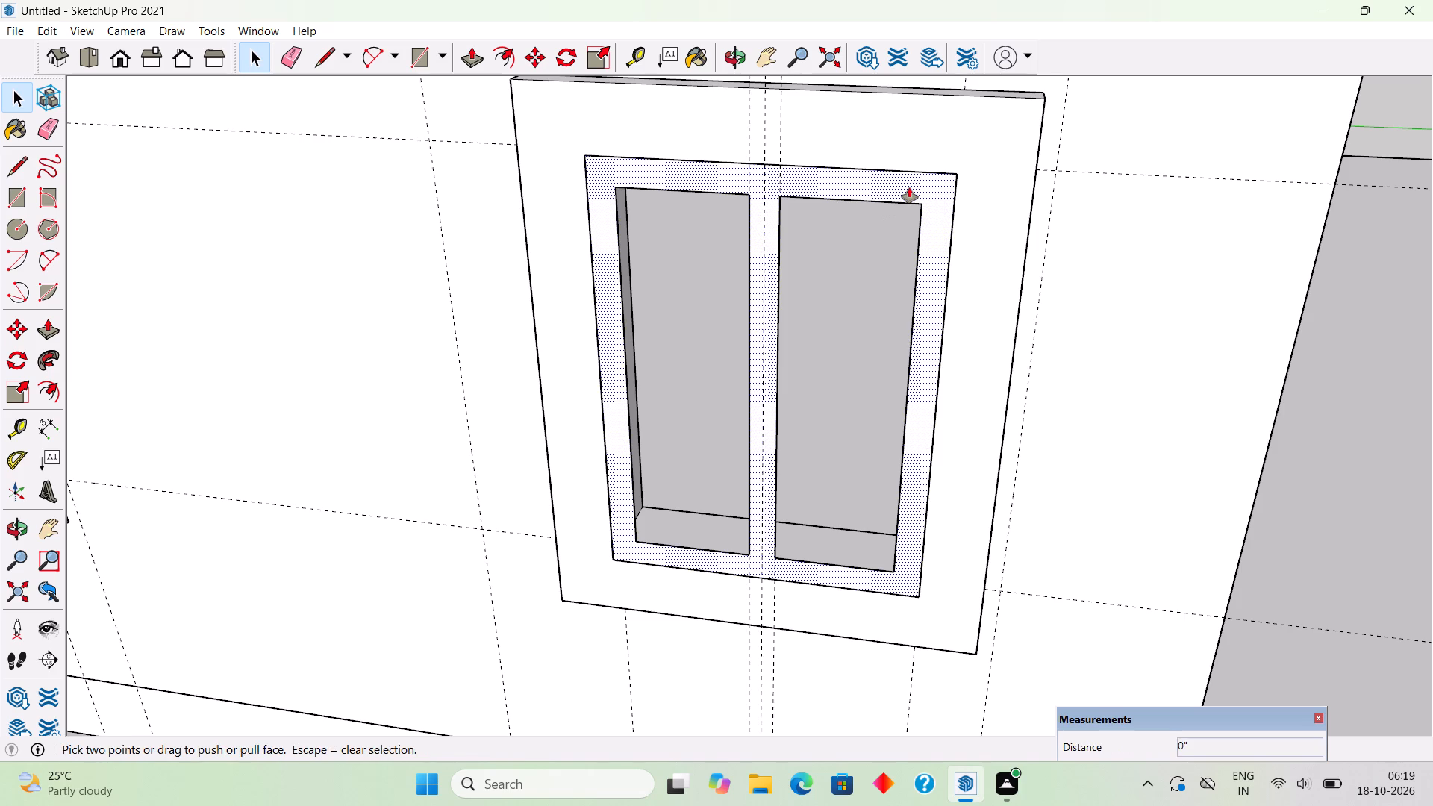
left_click(909, 187)
key("3")
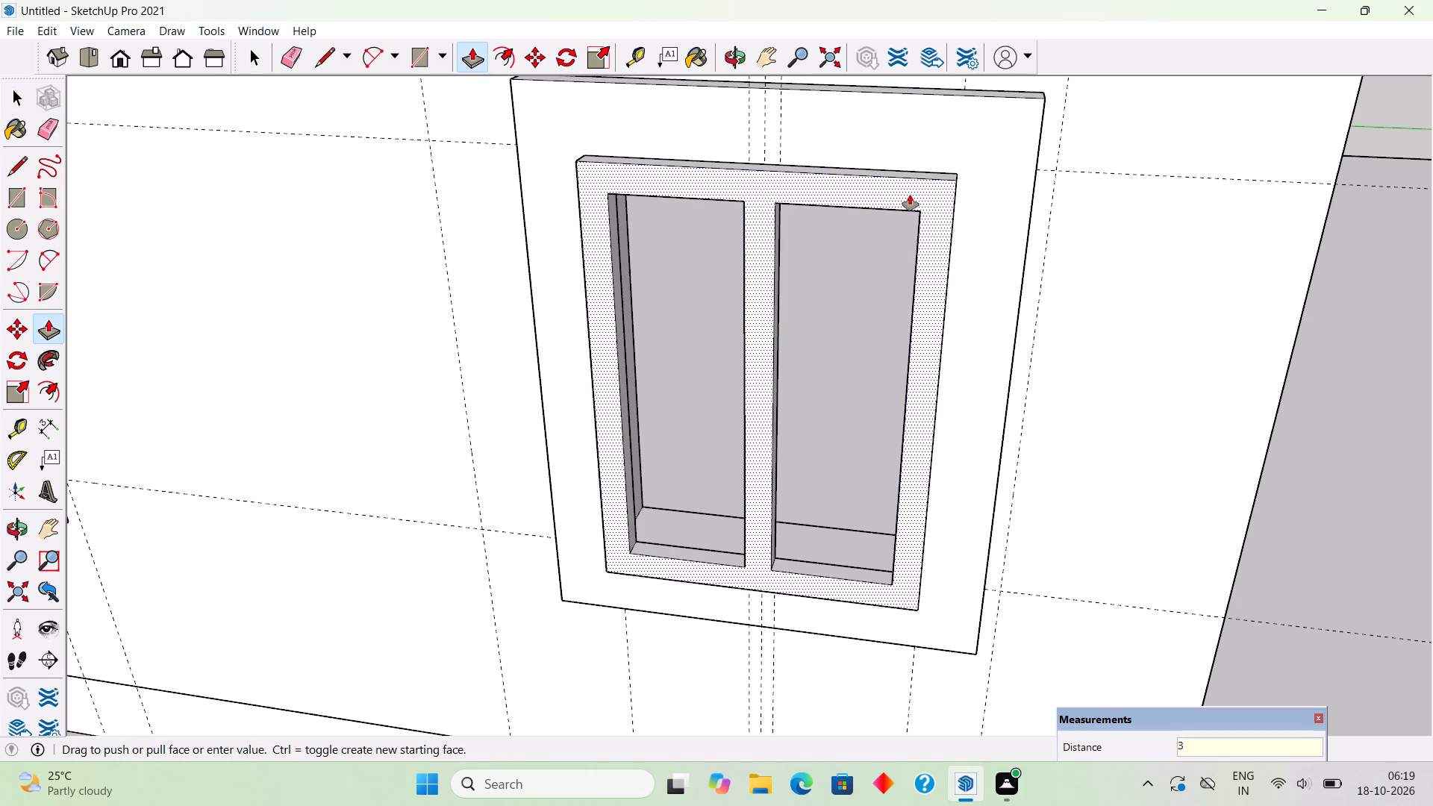
key("shift+quotedbl")
key("Return")
key("space")
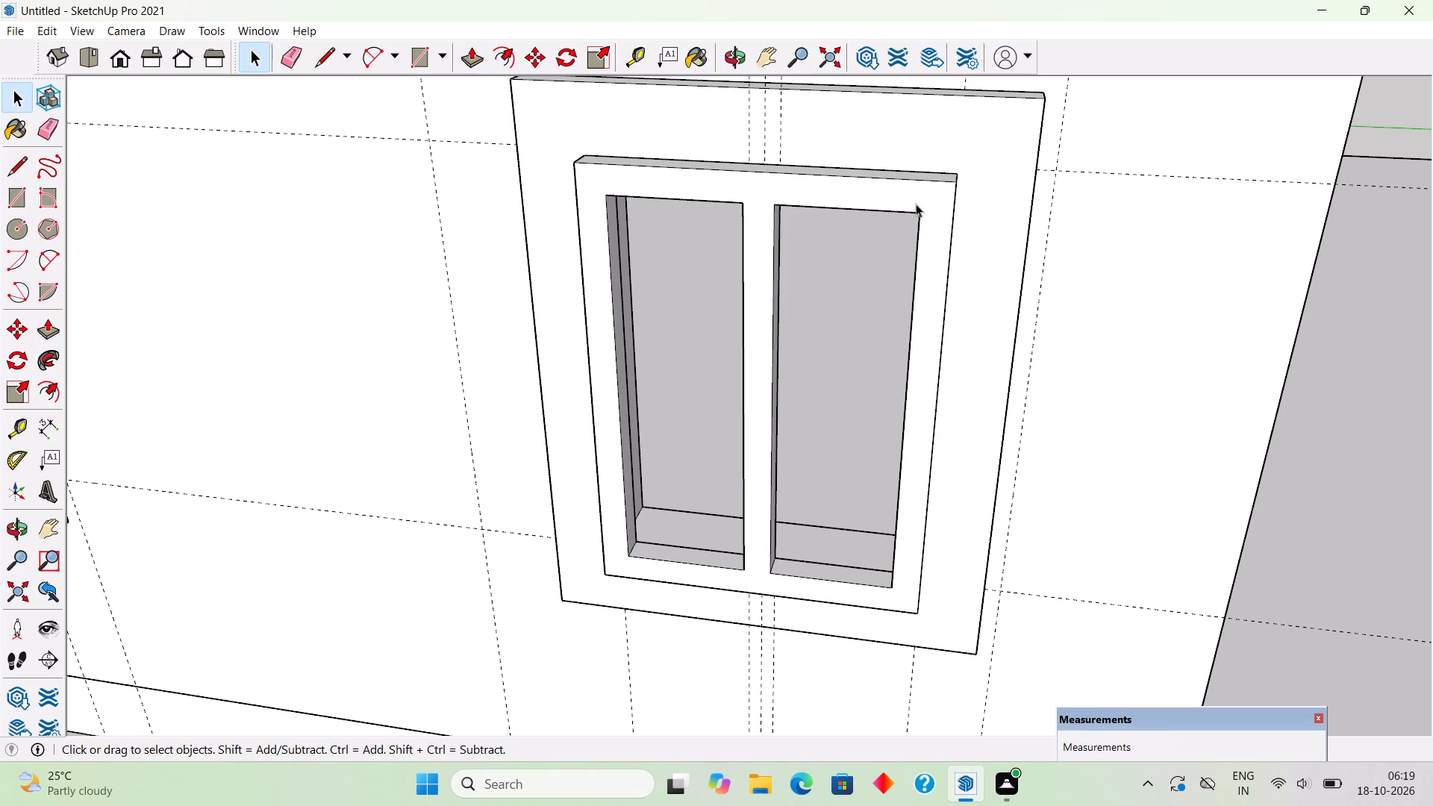
Make the extruded inner frame with its mullion a group.
triple_click(916, 204)
right_click(917, 204)
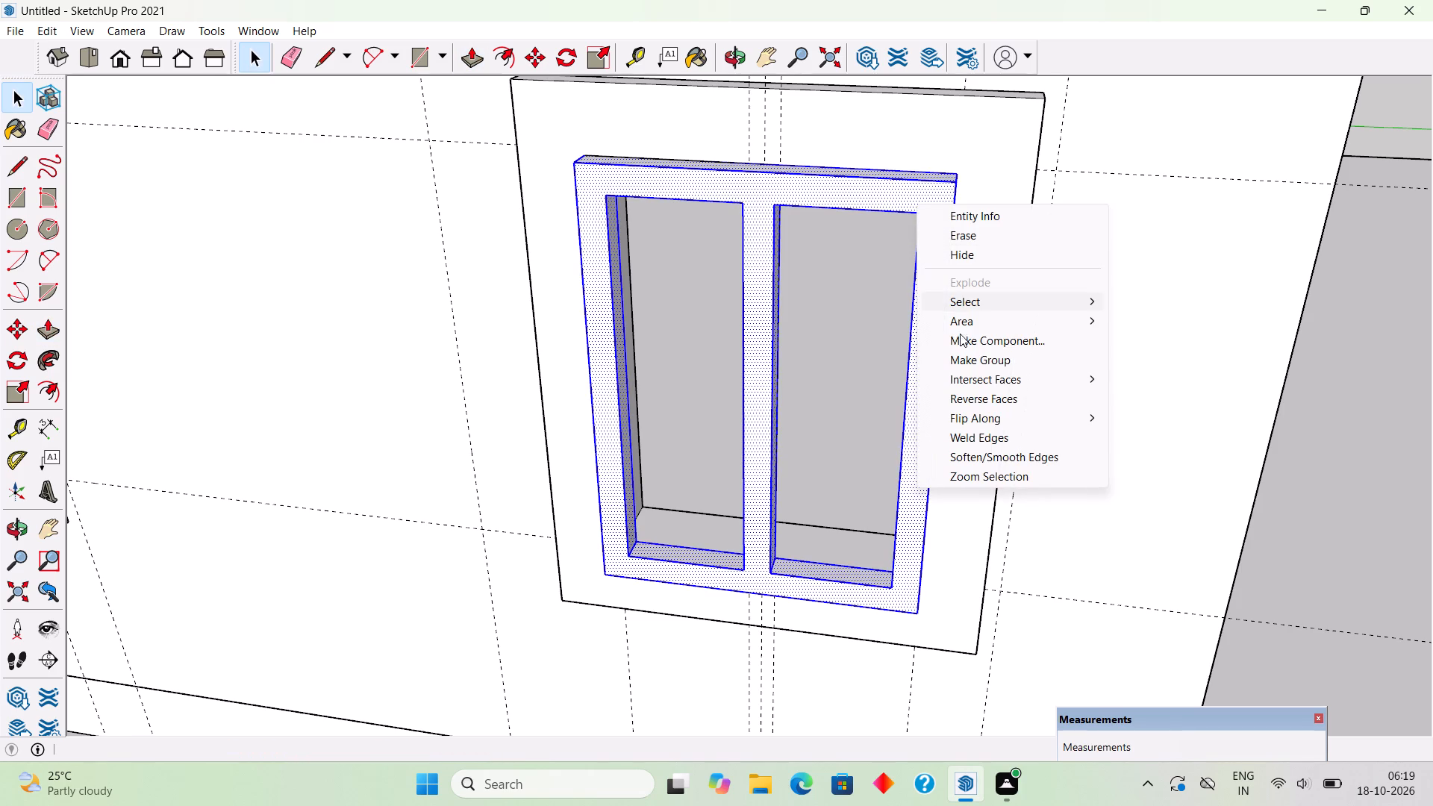
left_click(968, 353)
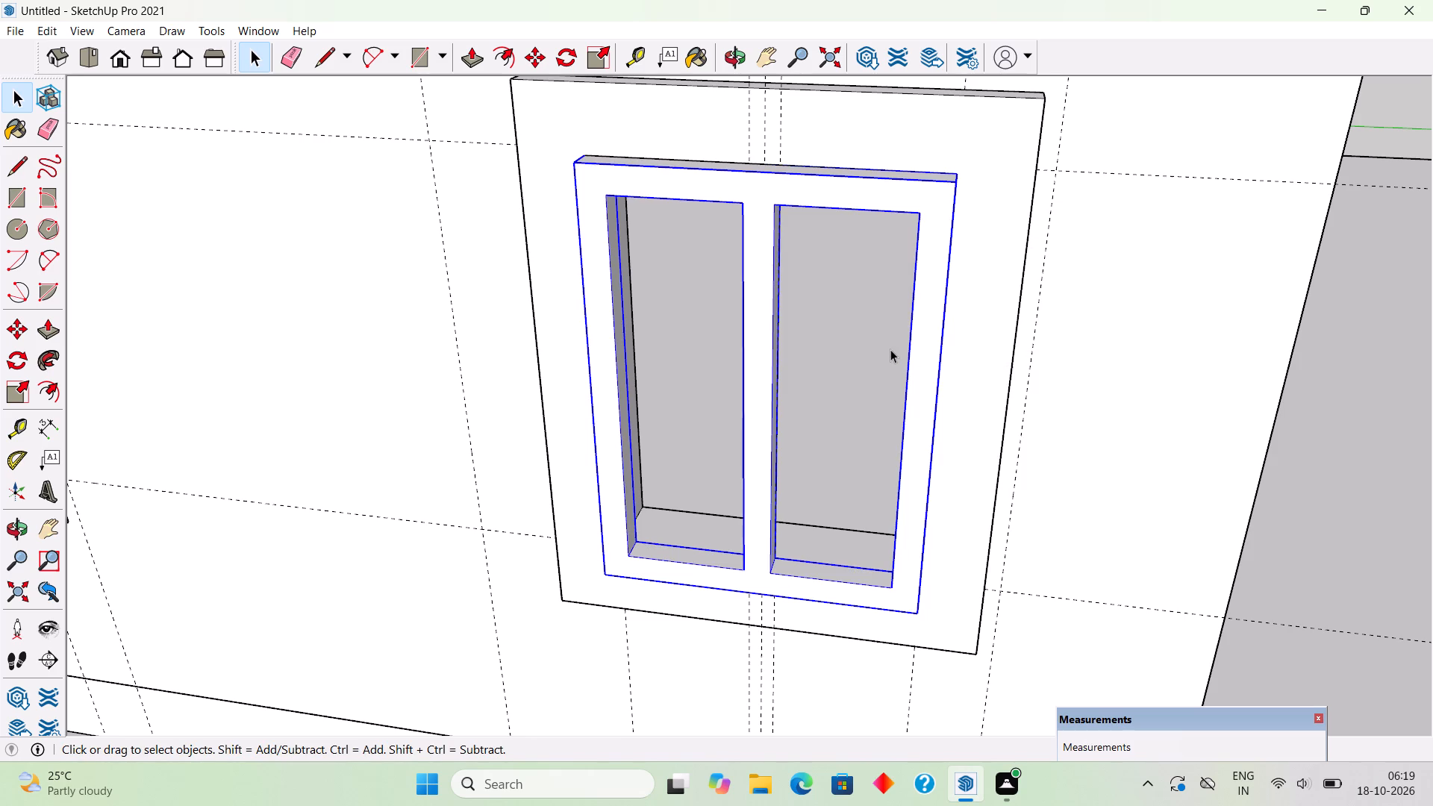
left_click(890, 349)
Move the inner frame group 3" back into the opening, flush with the outer frame's front face, from front to rear bottom corner.
scroll(890, 349, "down", 5)
middle_click_drag(927, 399, 987, 275)
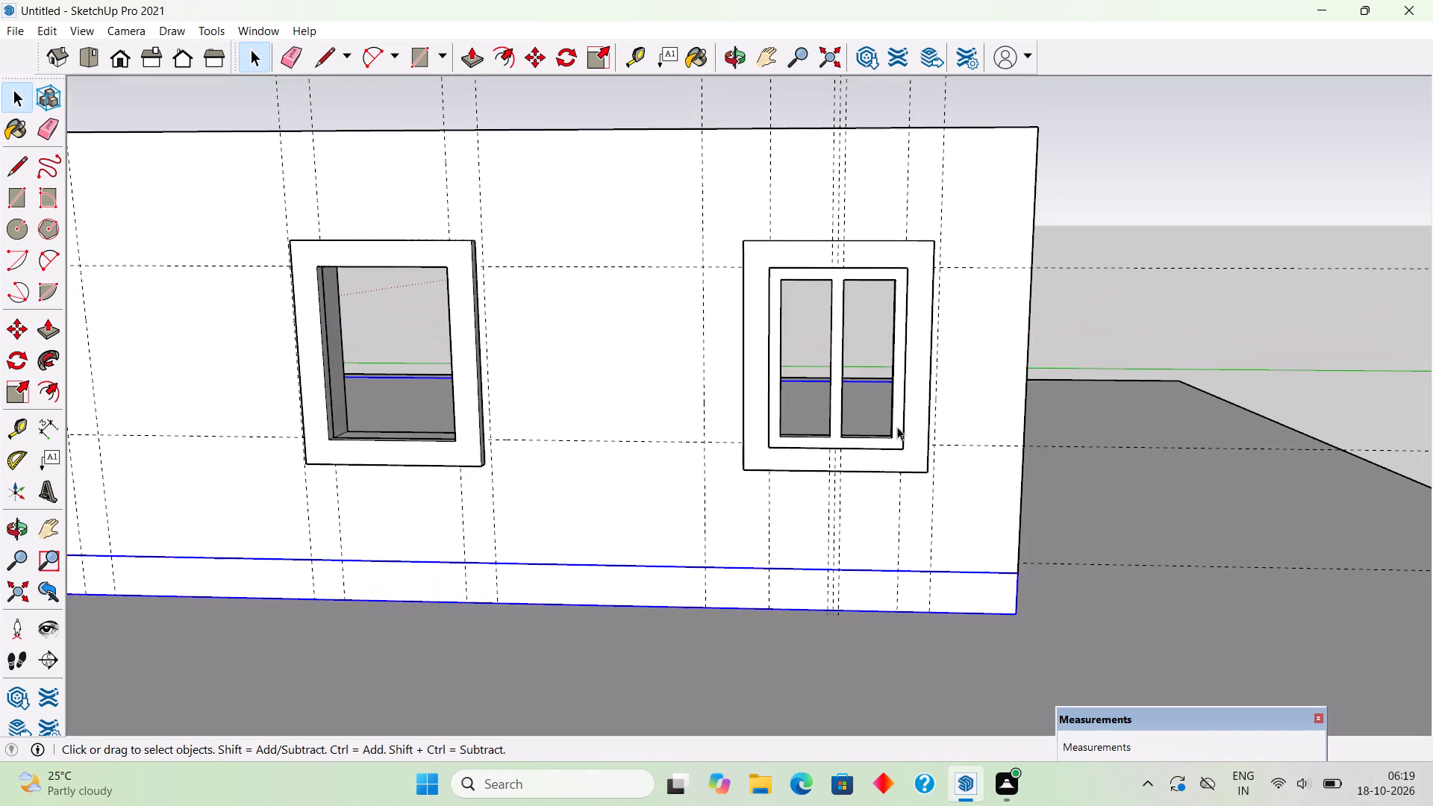
scroll(896, 430, "up", 8)
middle_click_drag(895, 471, 969, 446)
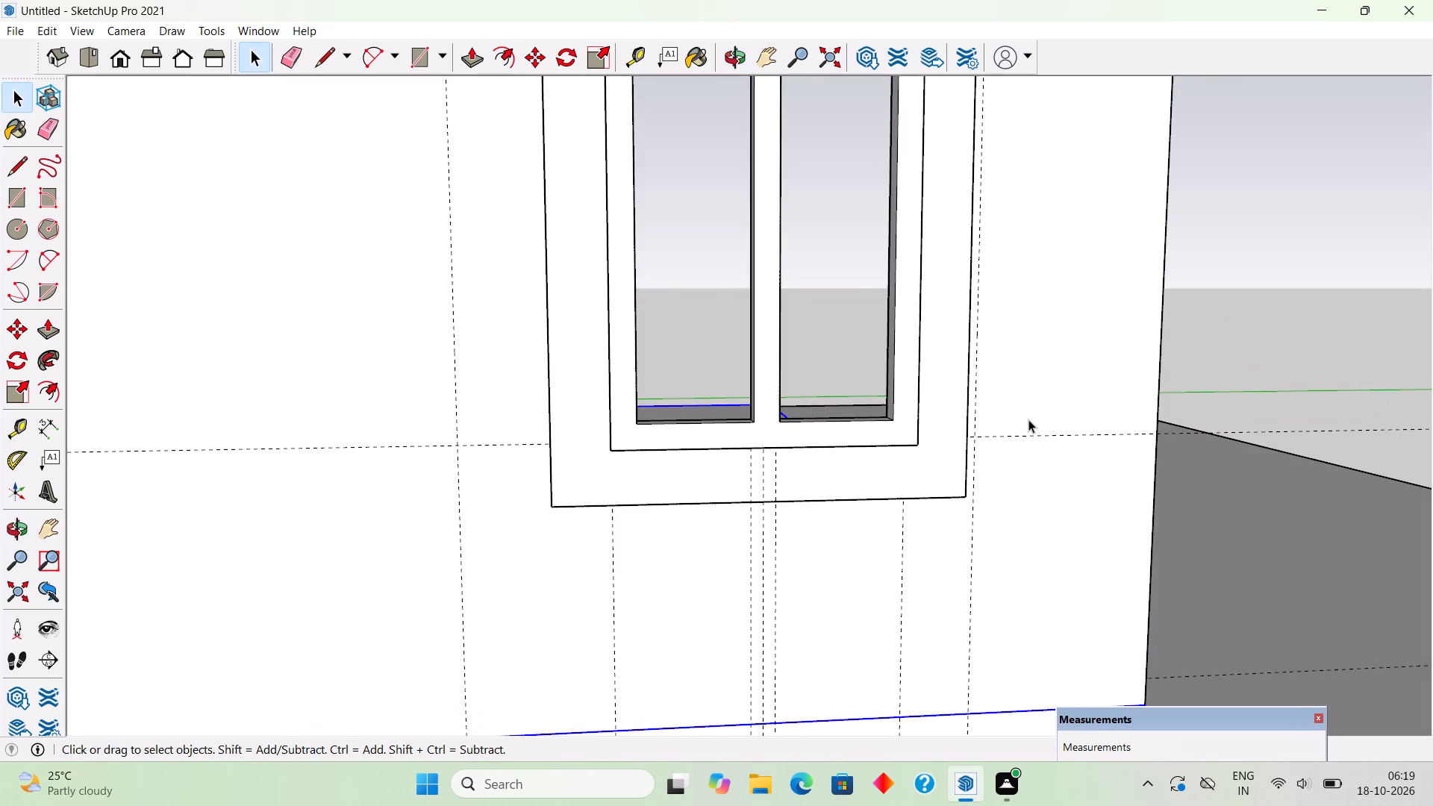
middle_click_drag(781, 484, 1024, 555)
scroll(904, 423, "up", 4)
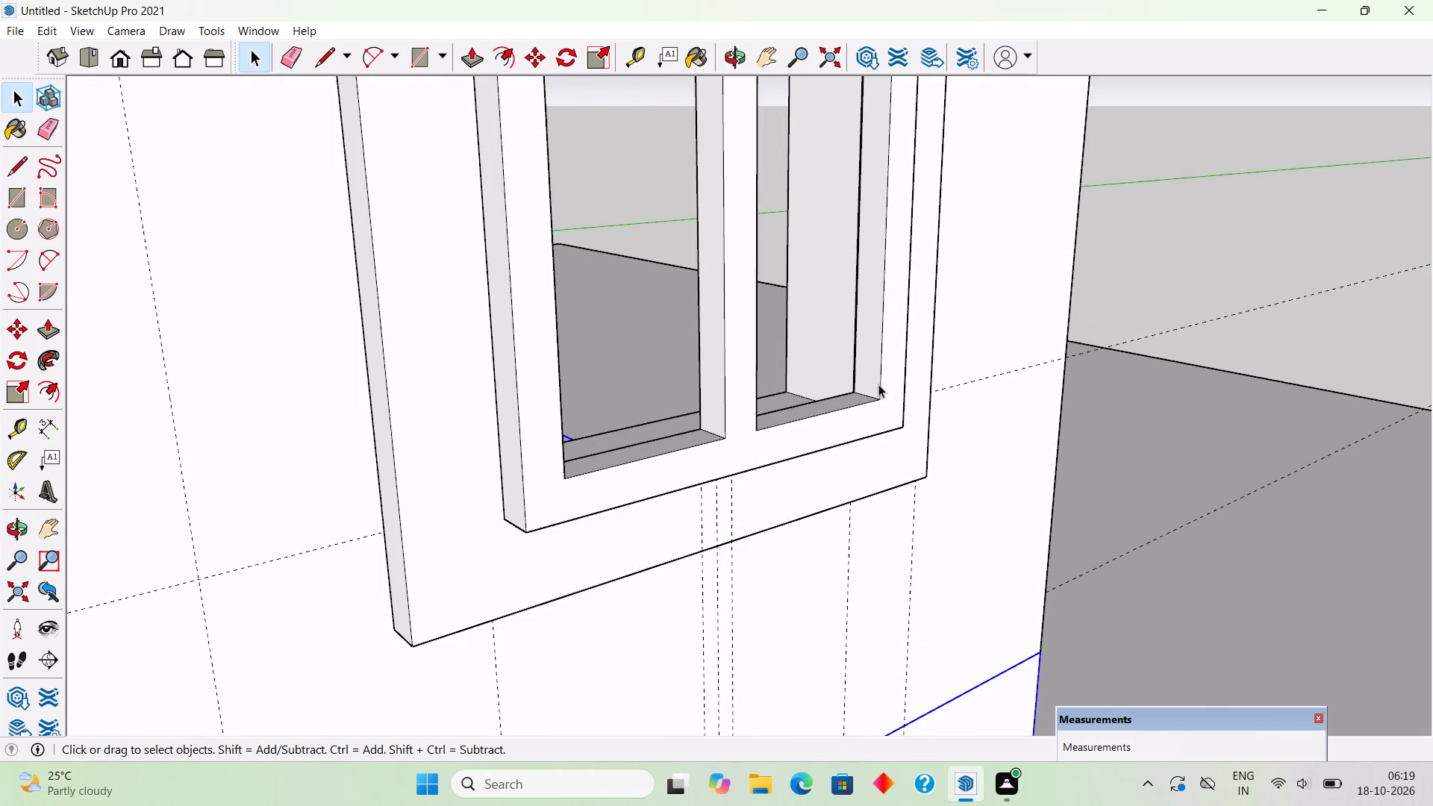
left_click(878, 384)
key("m")
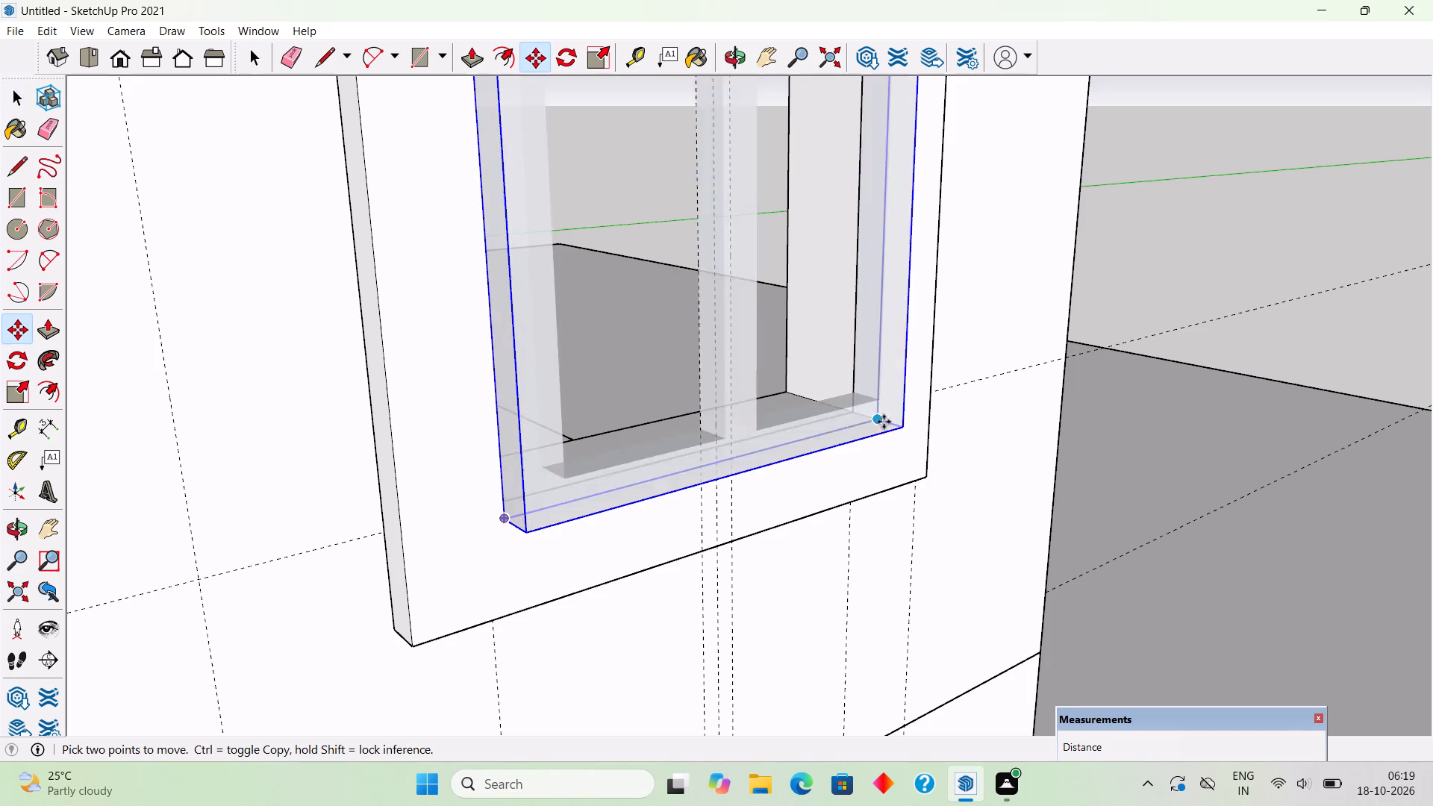
left_click(899, 434)
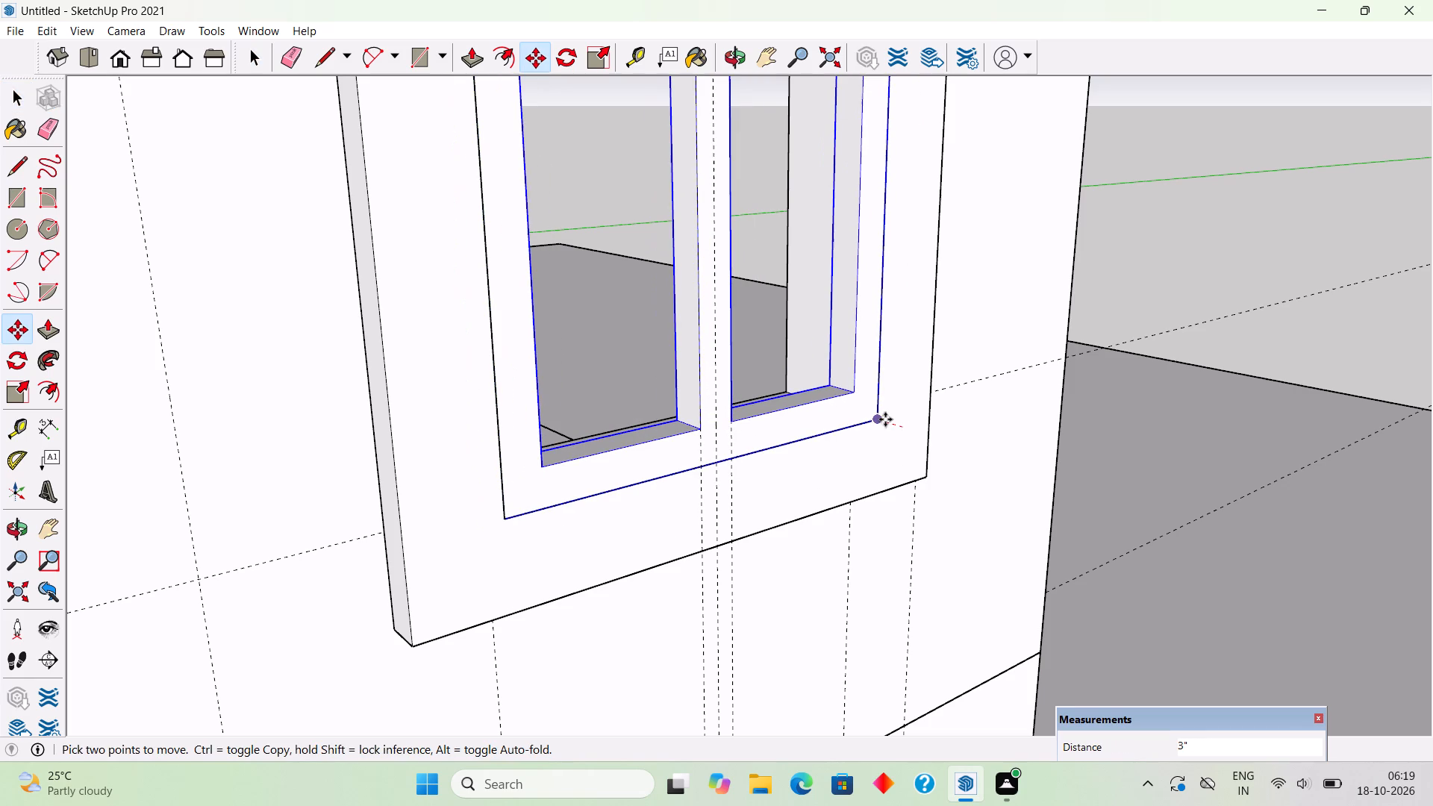
left_click(886, 419)
scroll(835, 334, "down", 4)
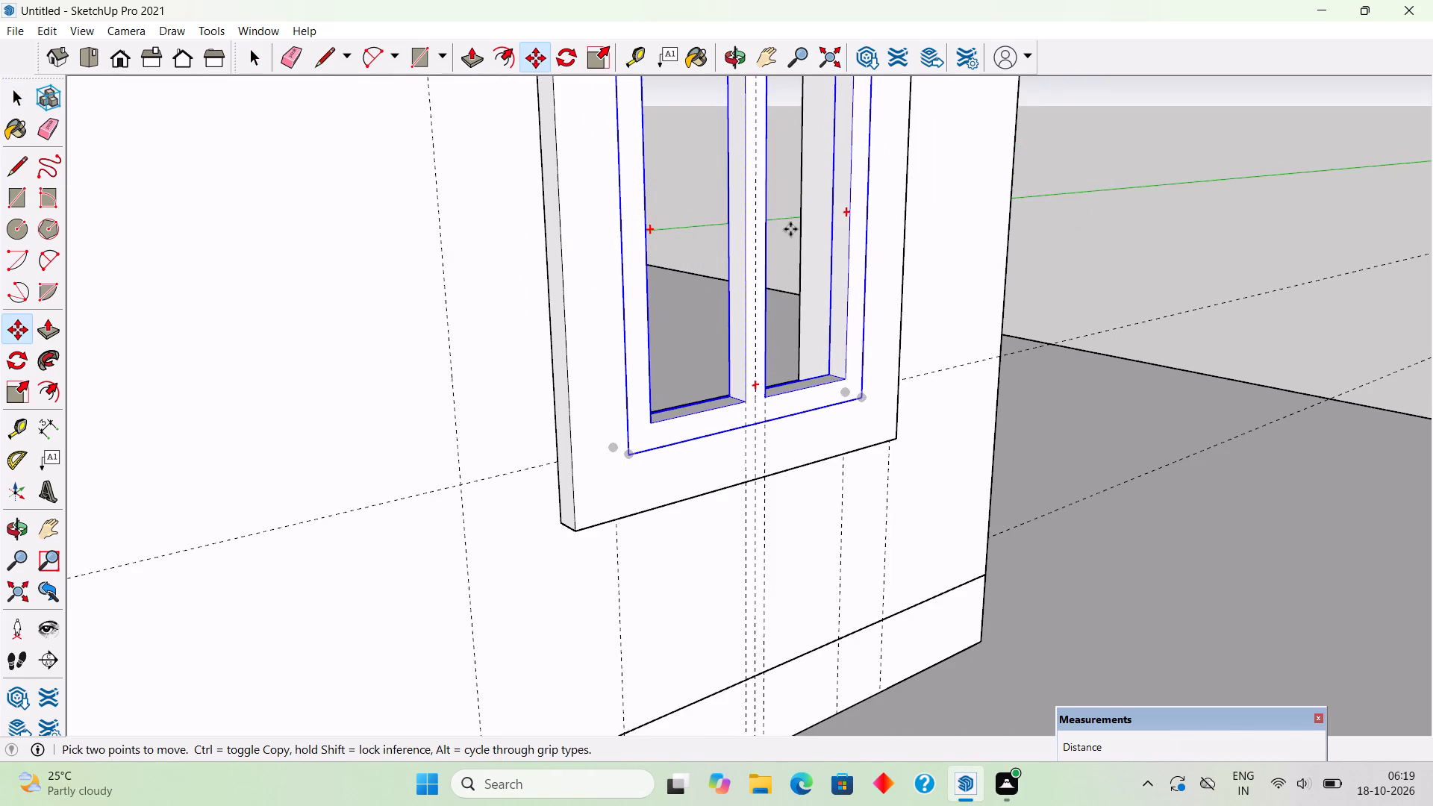
Move the inner frame group another 3" deeper into the end window's opening, measured from the outer frame's front bottom corner.
scroll(790, 229, "up", 4)
scroll(791, 241, "down", 4)
scroll(859, 414, "up", 9)
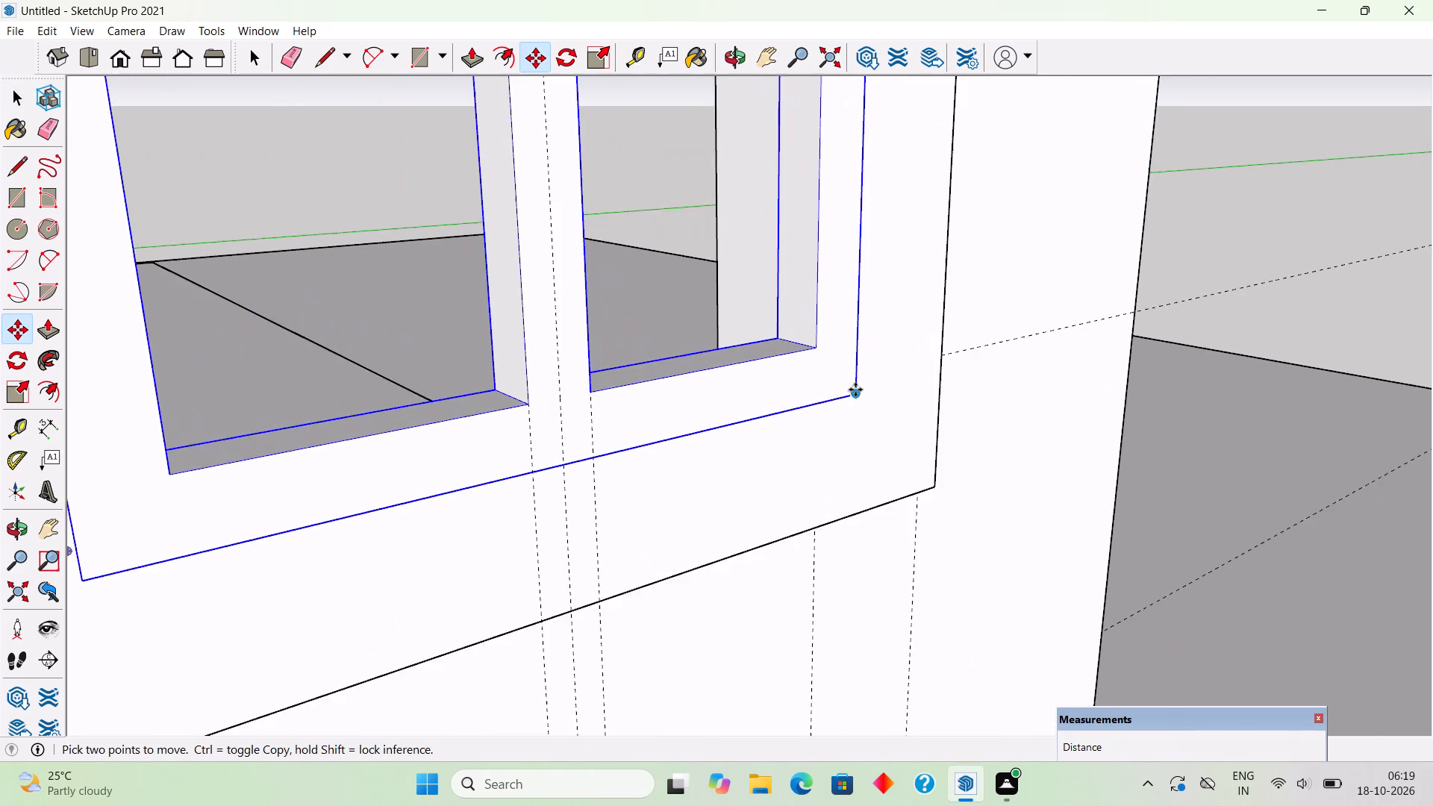
scroll(855, 390, "up", 5)
left_click(853, 399)
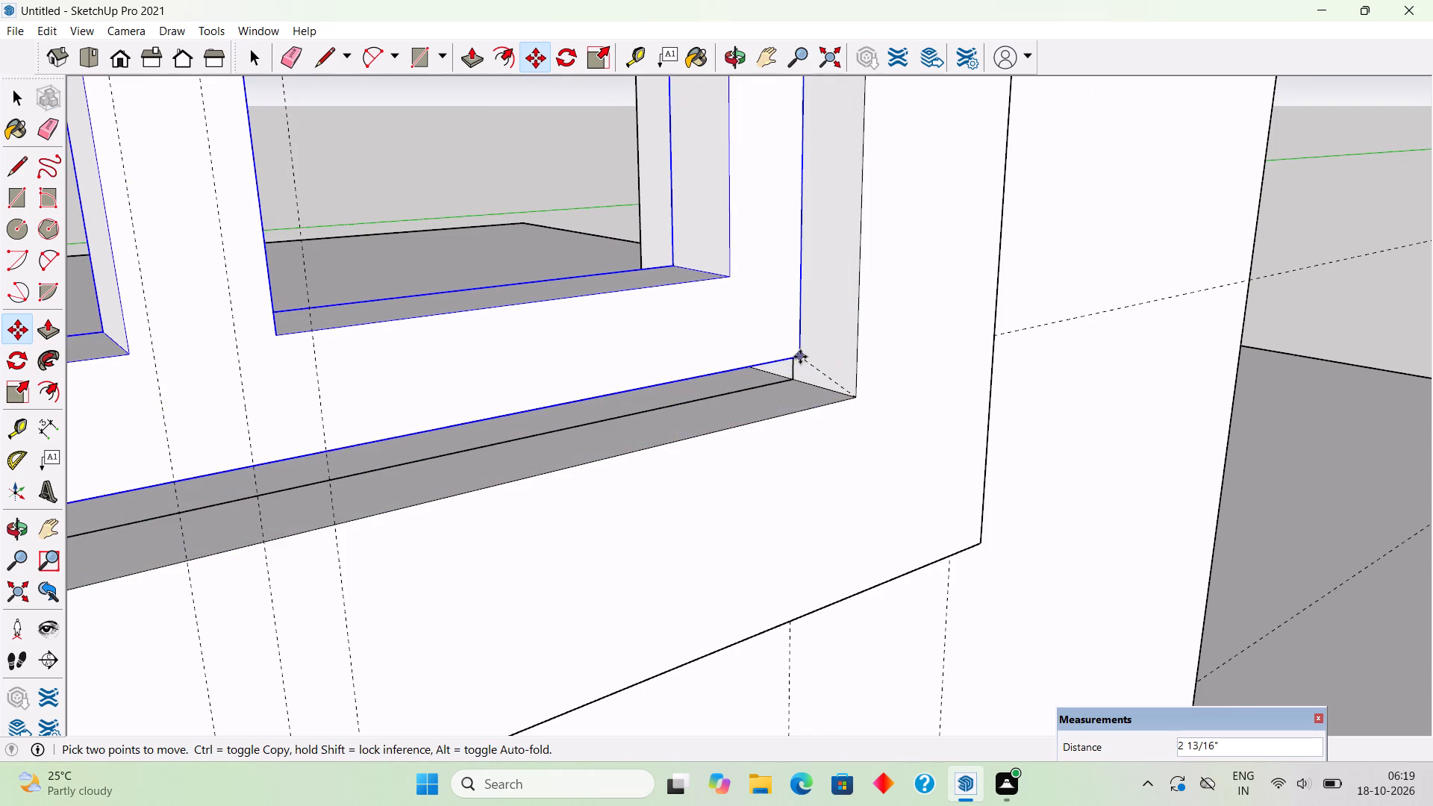
scroll(798, 359, "up", 2)
left_click(796, 375)
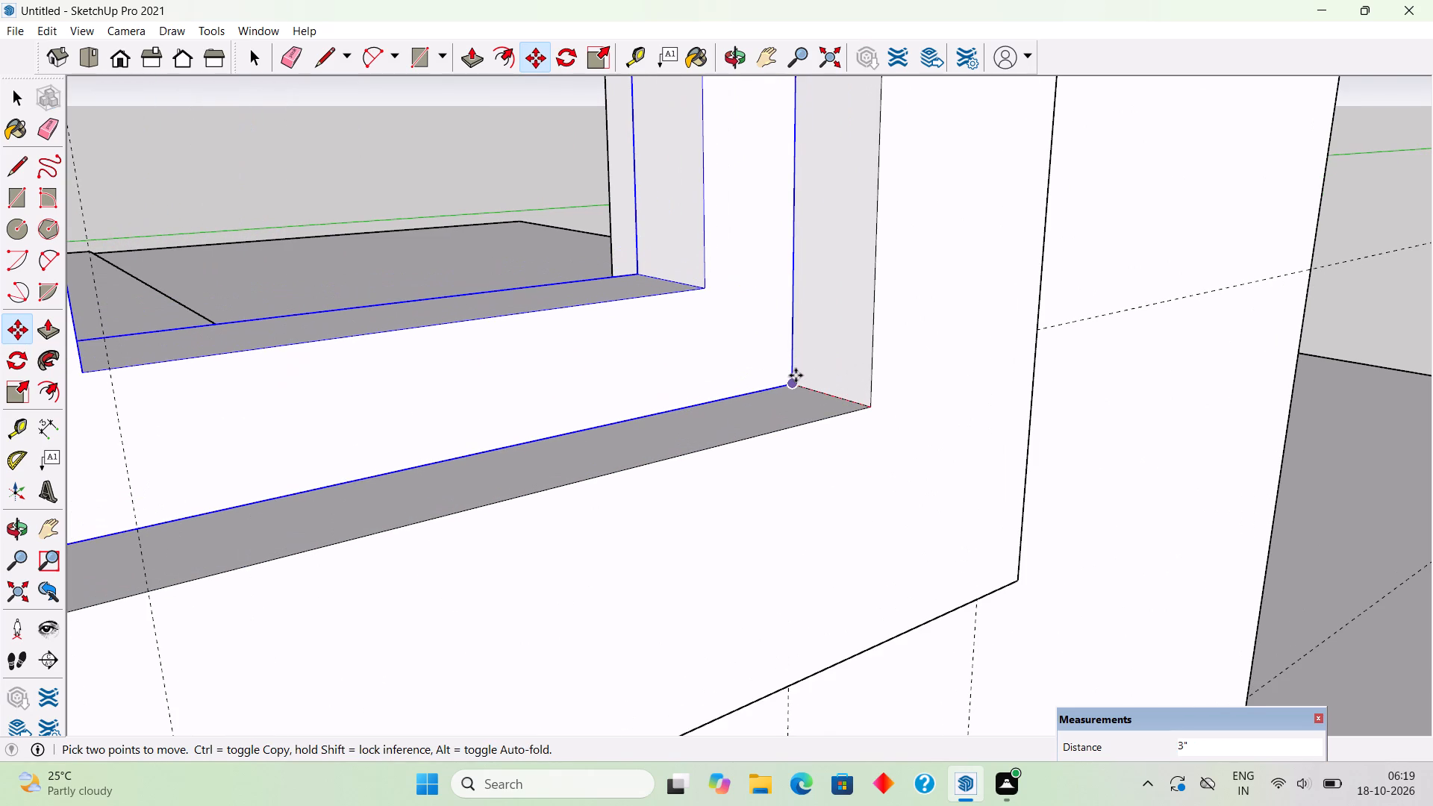
key("space")
scroll(794, 381, "up", 1)
scroll(767, 367, "down", 20)
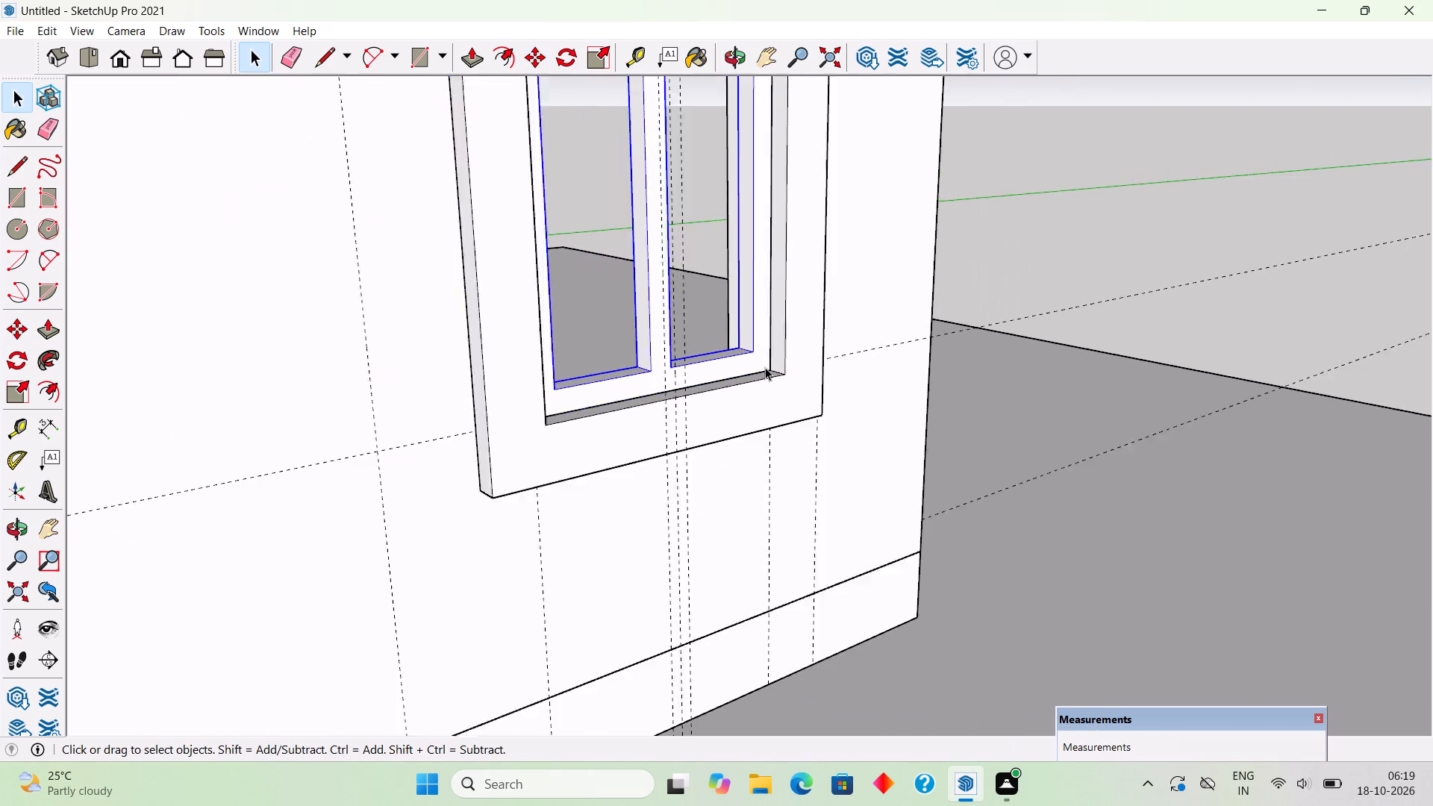
scroll(765, 367, "down", 2)
left_click(889, 288)
Draw 3' 6" by 1' 1 1/2" pane rectangles across both openings of the end window's inner frame.
middle_click_drag(675, 305, 491, 292)
scroll(491, 292, "down", 3)
scroll(467, 187, "up", 14)
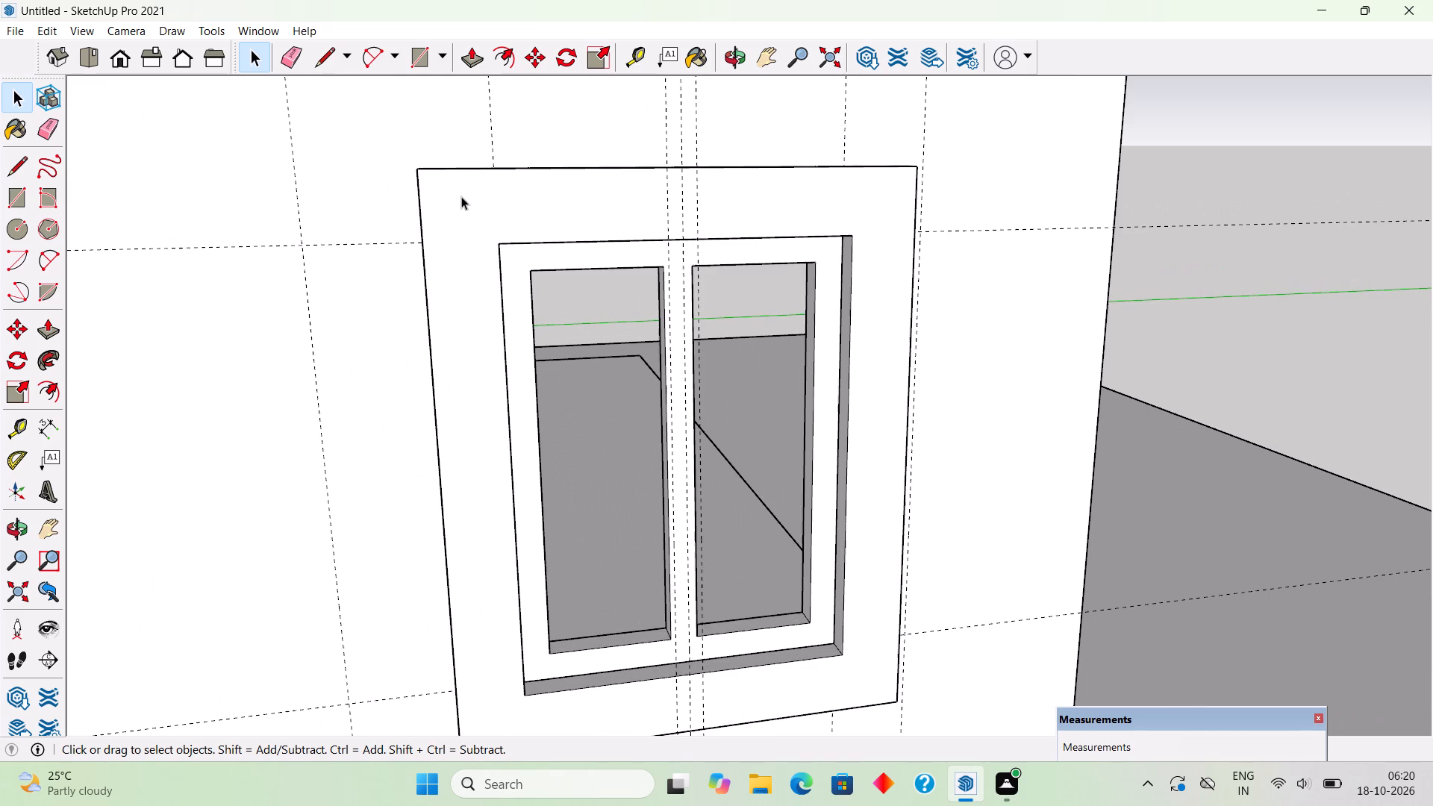
key("r")
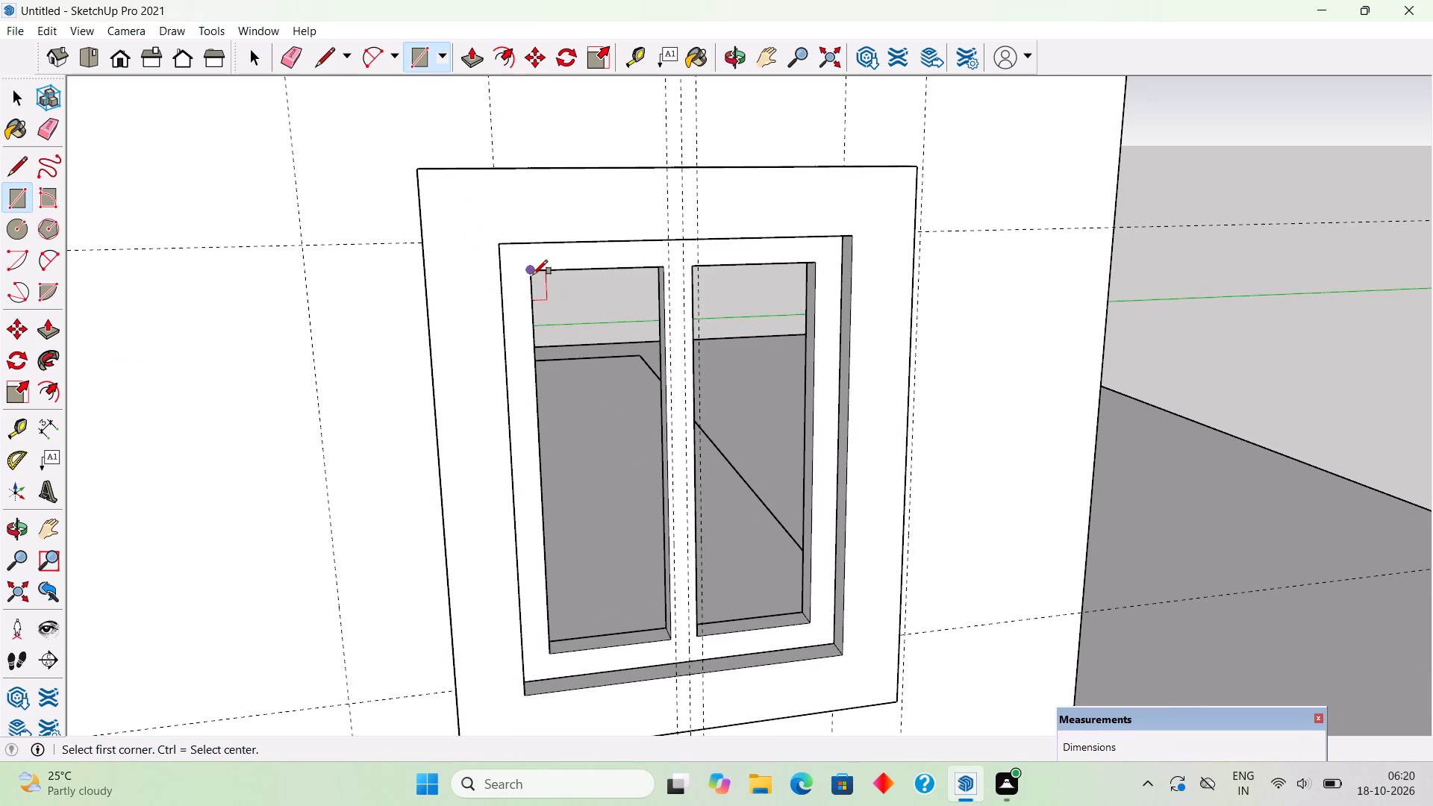
left_click(533, 275)
scroll(650, 592, "up", 1)
scroll(650, 592, "down", 3)
scroll(655, 638, "up", 3)
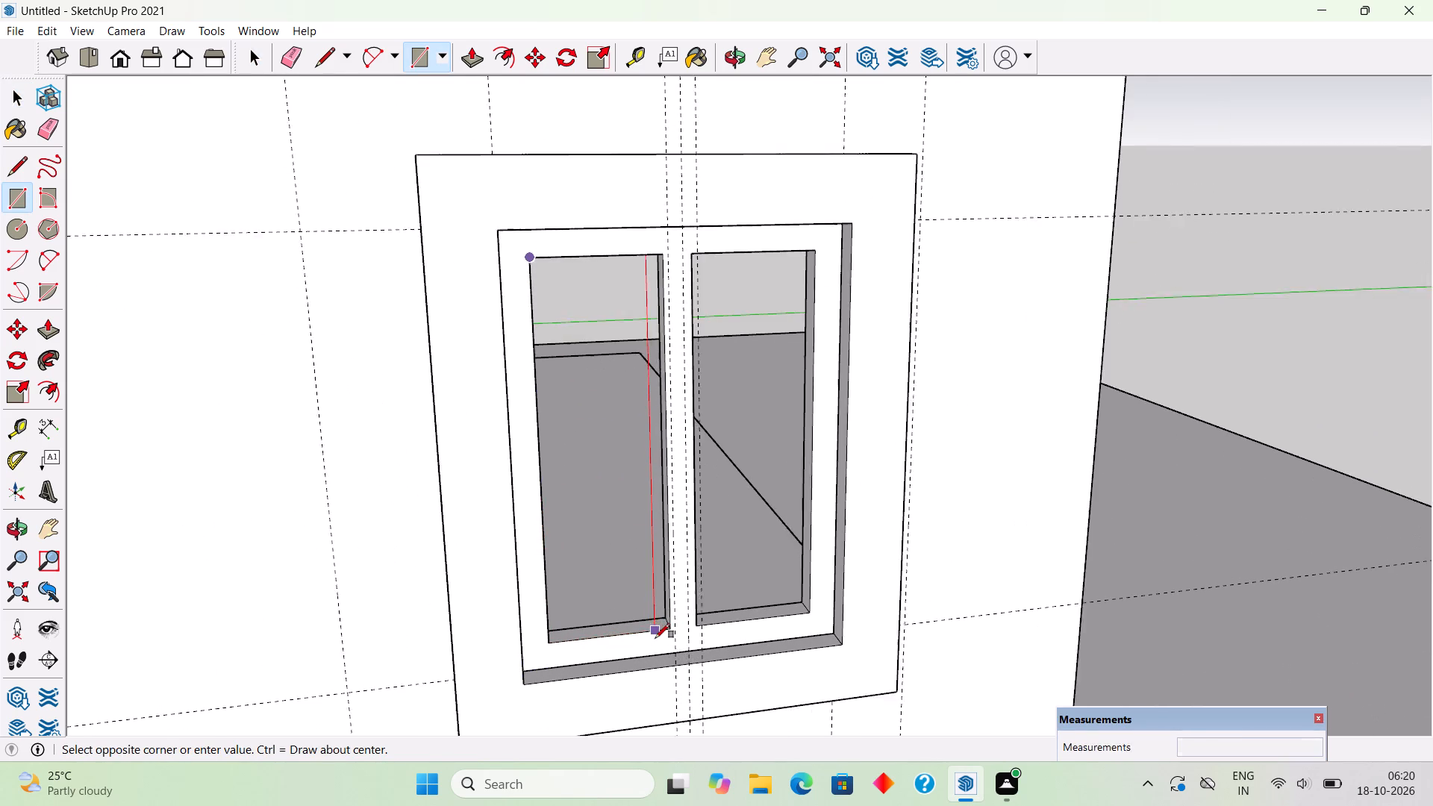
scroll(655, 638, "up", 1)
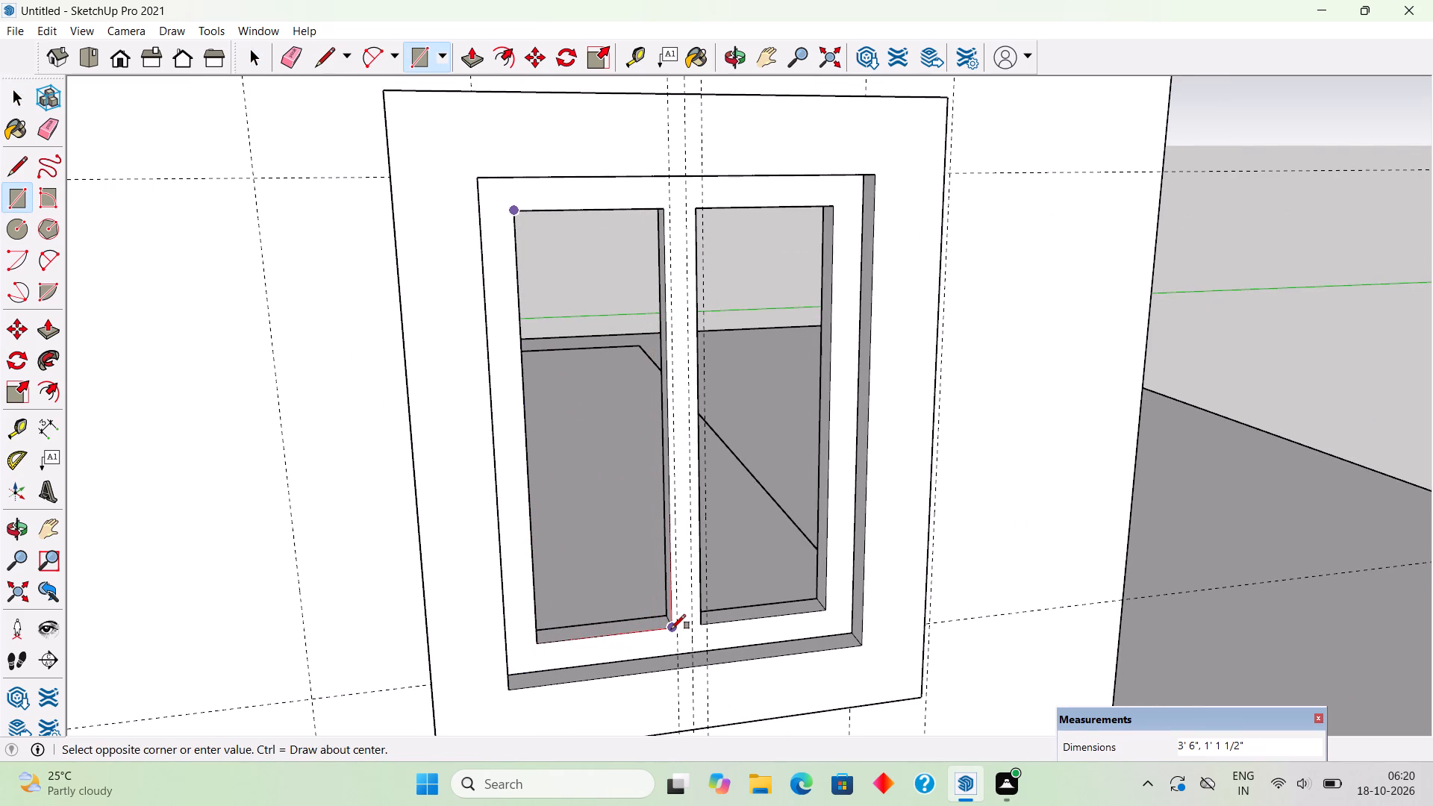
left_click(671, 629)
scroll(671, 629, "up", 1)
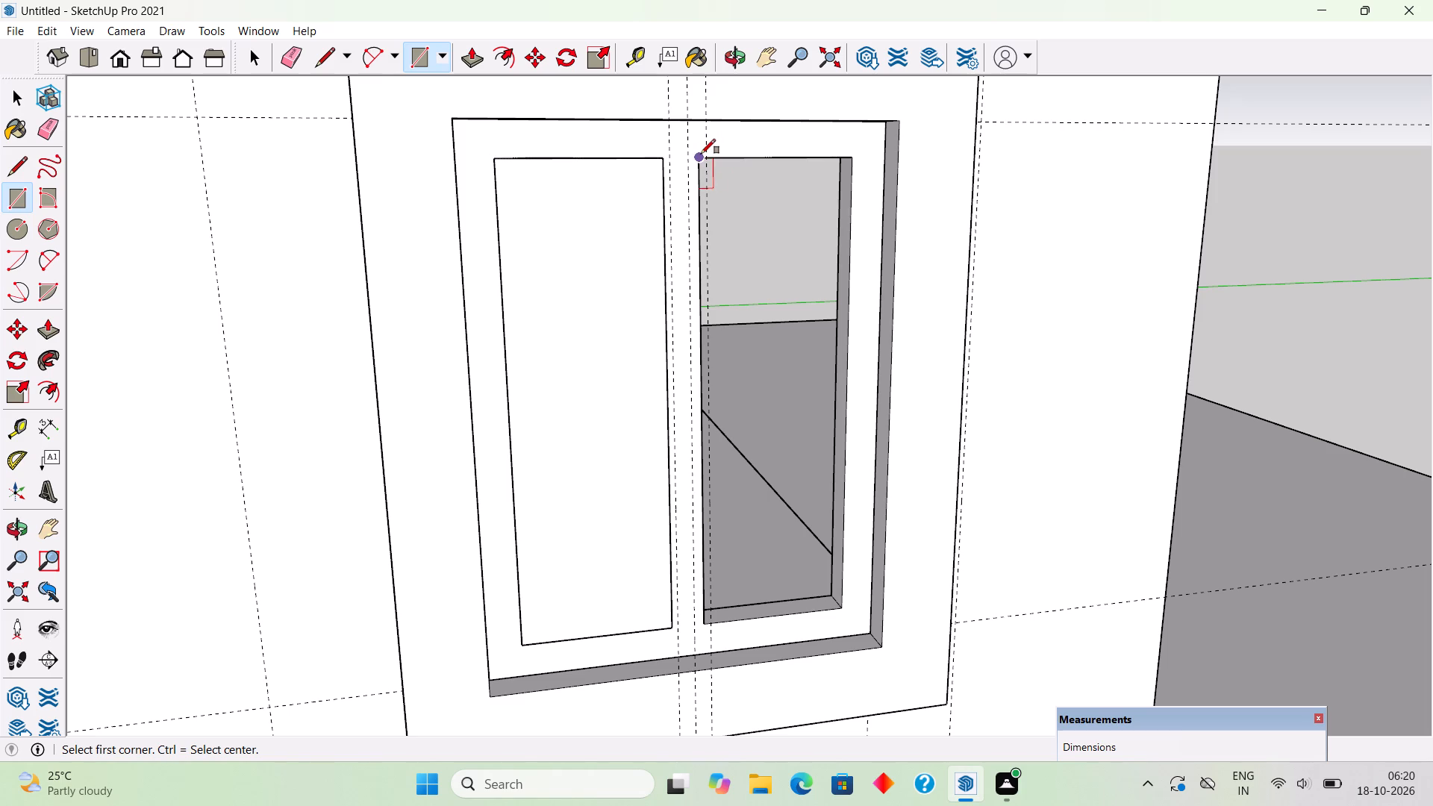
left_click(698, 158)
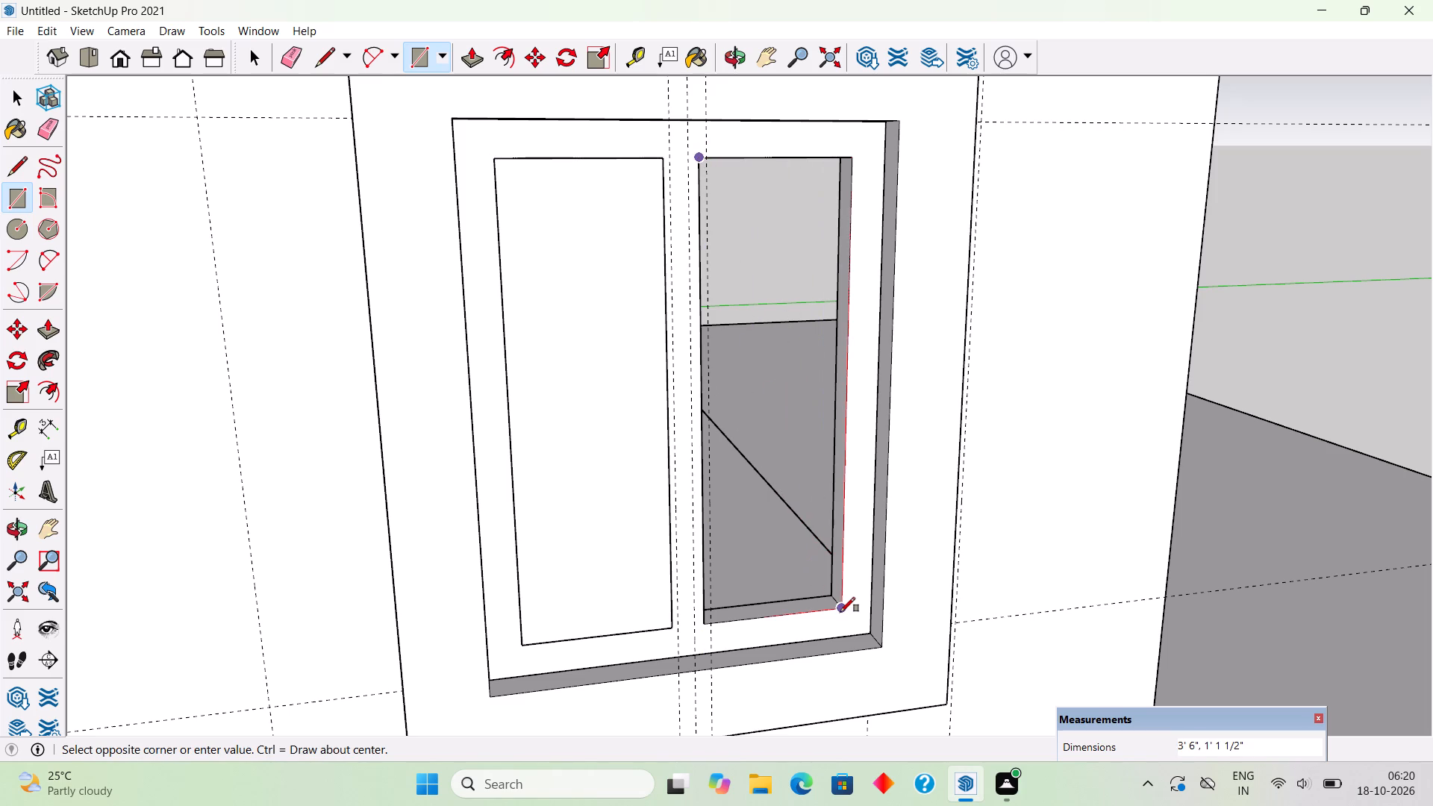
left_click(840, 612)
Make each of the end window's two panes, with its edges, a separate group.
key("space")
triple_click(808, 526)
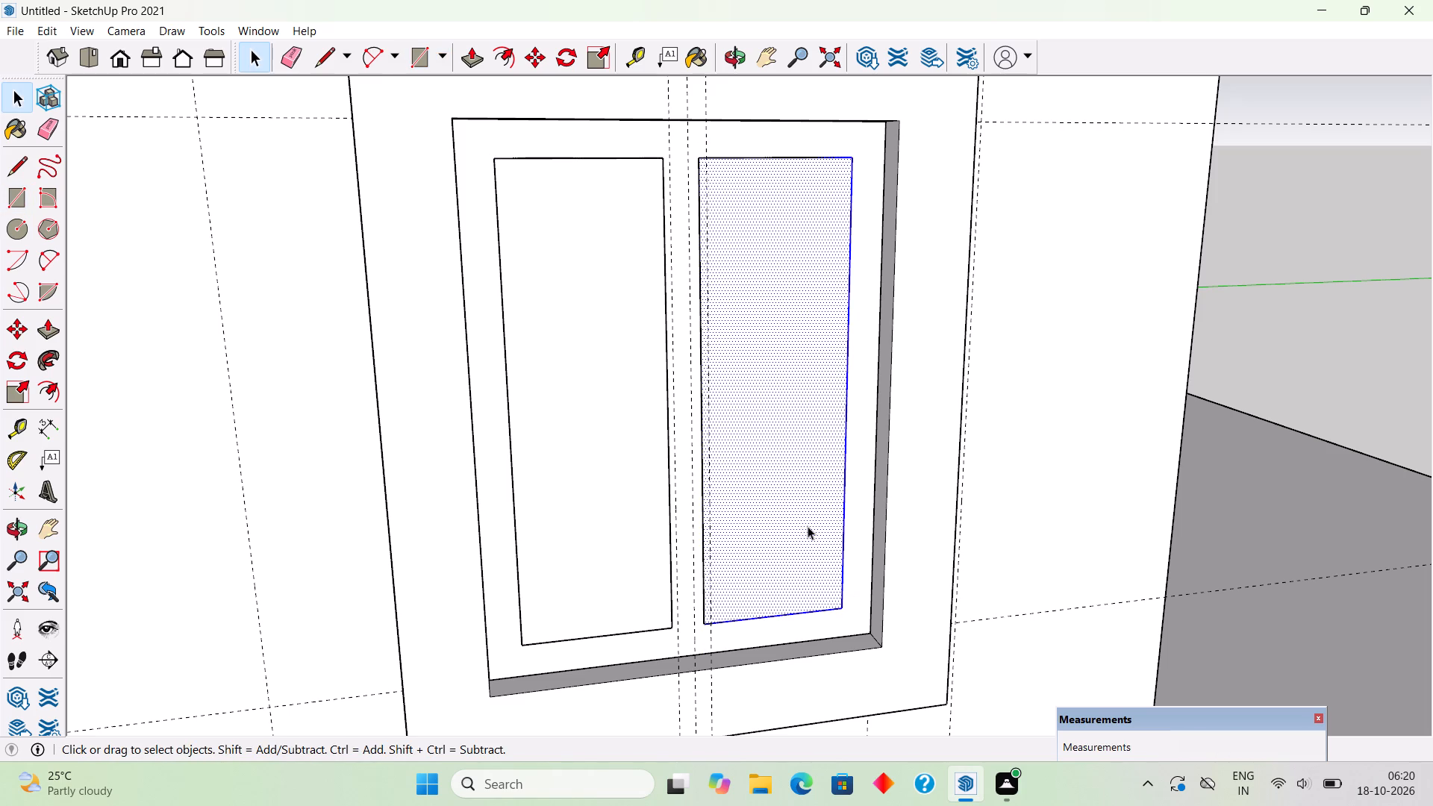
right_click(808, 526)
left_click(841, 416)
triple_click(602, 411)
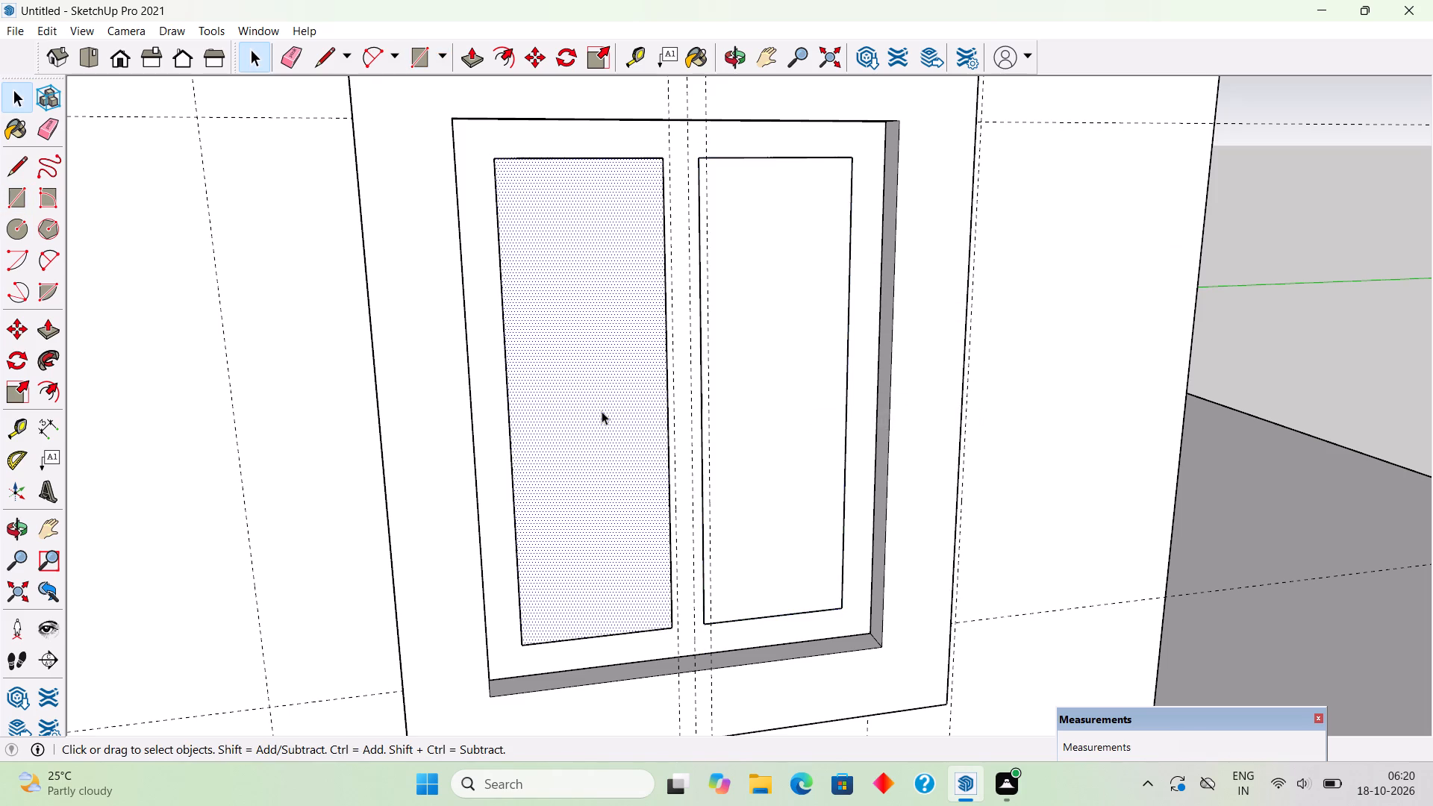
left_click(602, 411)
right_click(602, 411)
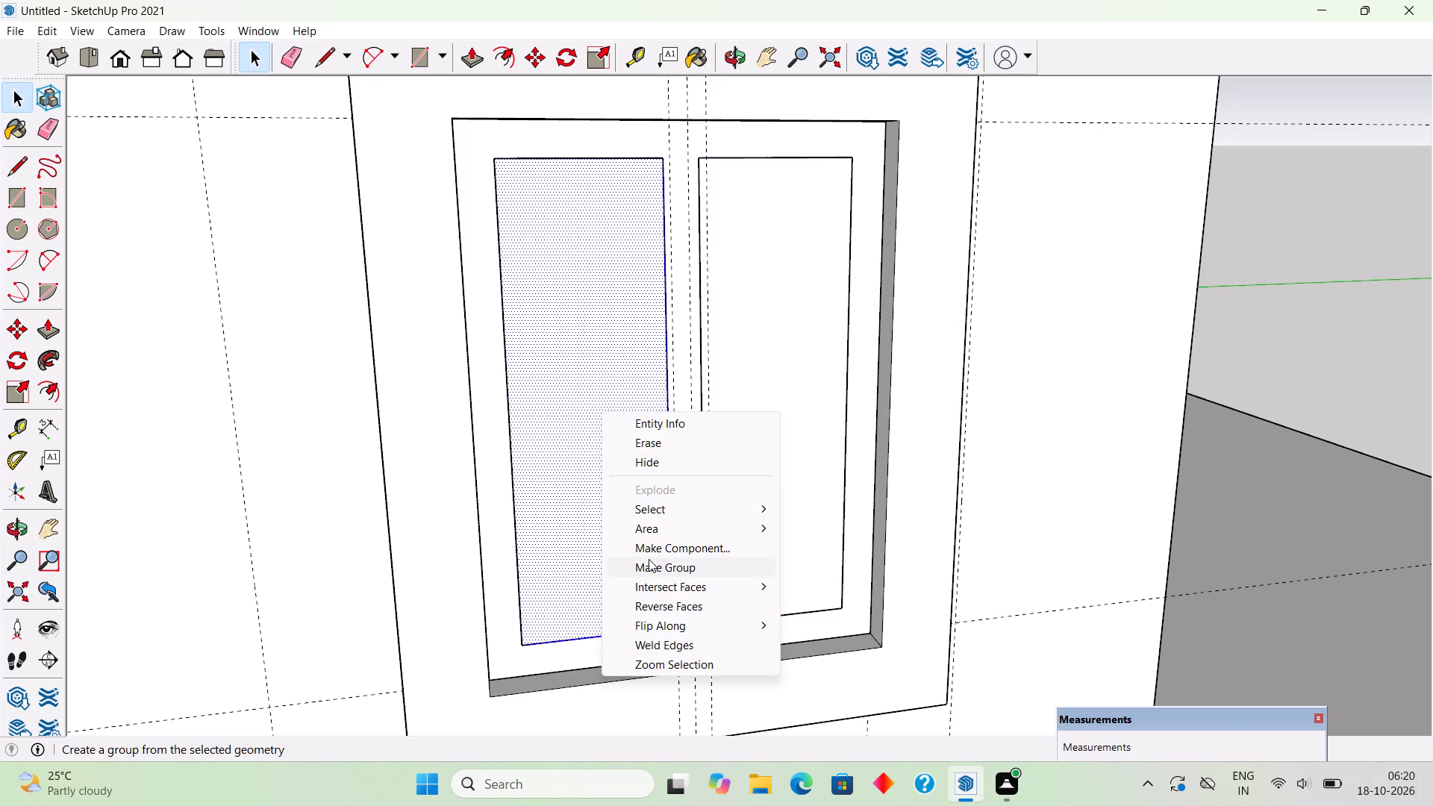
left_click(650, 563)
Draw a 4' by 3' rectangle across the outer frame's opening in the window next to the end window.
scroll(650, 547, "down", 19)
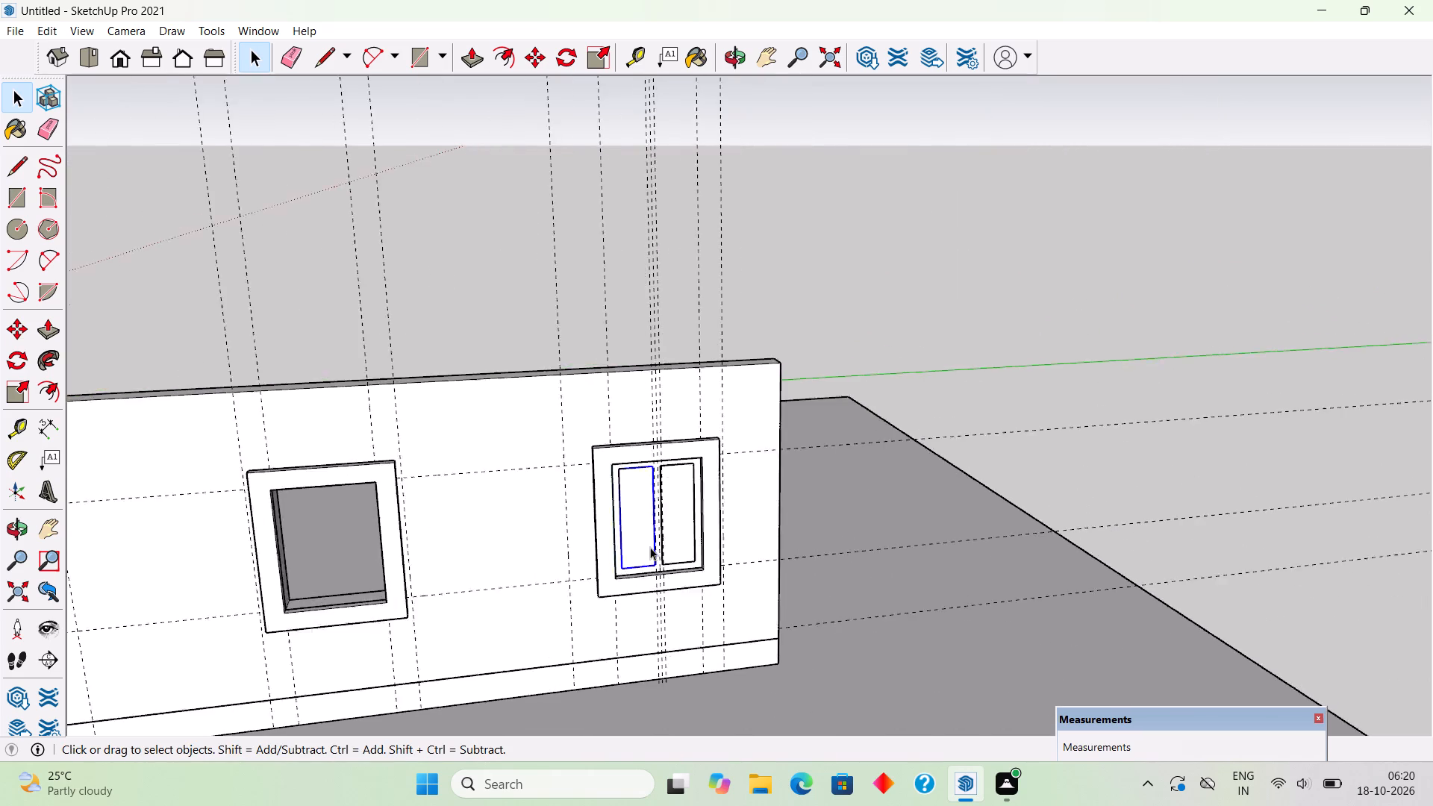
scroll(650, 547, "down", 2)
scroll(239, 581, "up", 5)
scroll(379, 549, "up", 5)
scroll(434, 579, "up", 1)
middle_click_drag(466, 456, 452, 352)
scroll(775, 552, "up", 4)
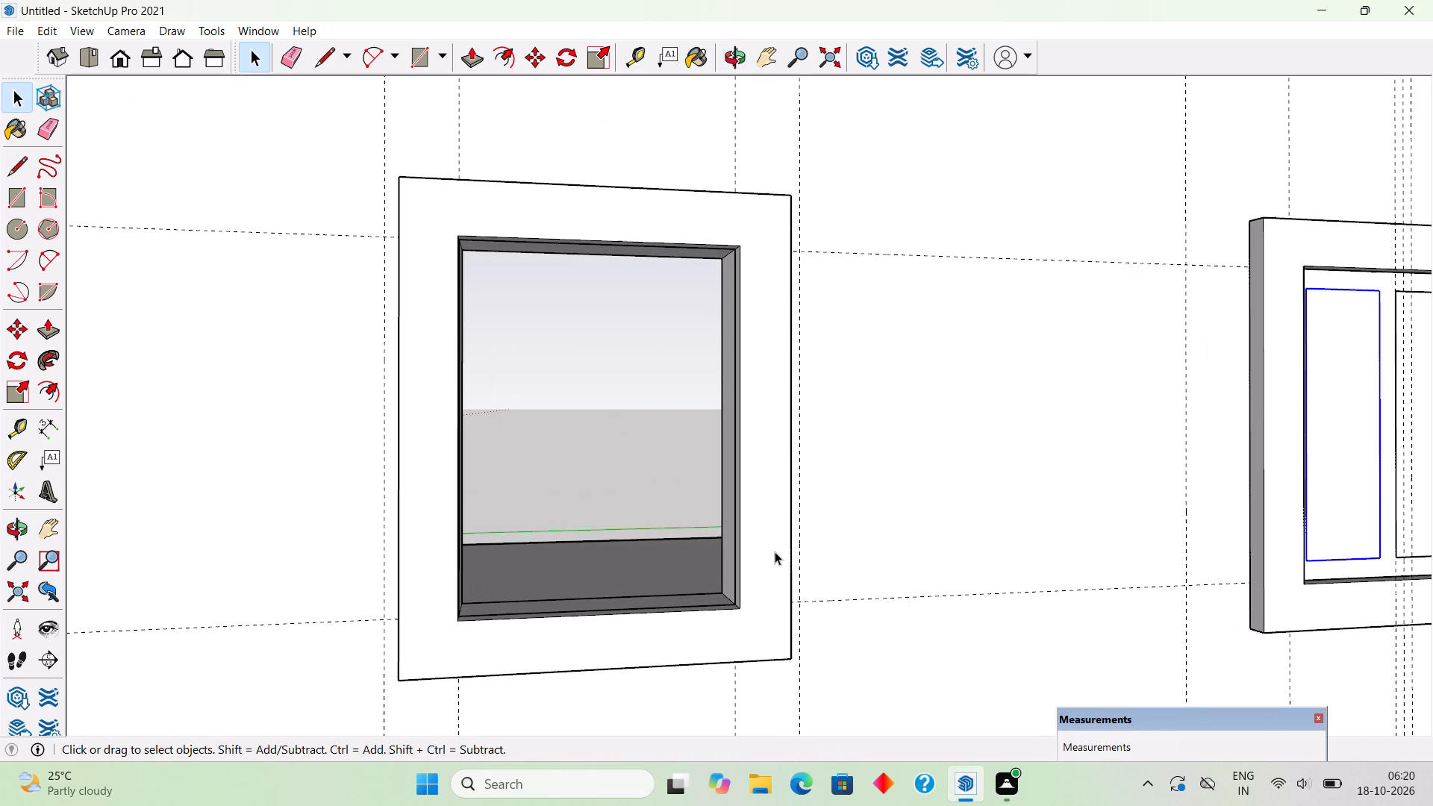
key("r")
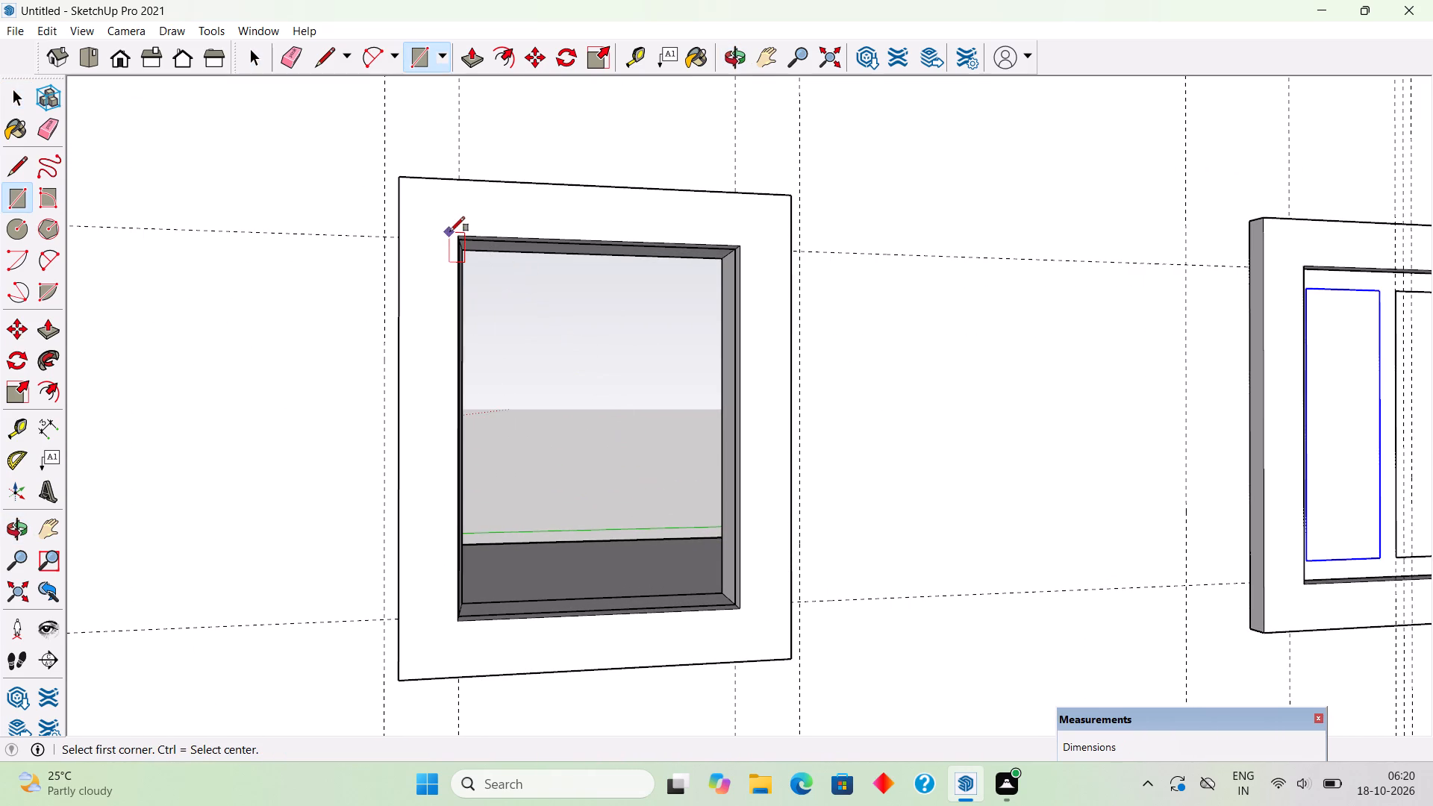
left_click(462, 245)
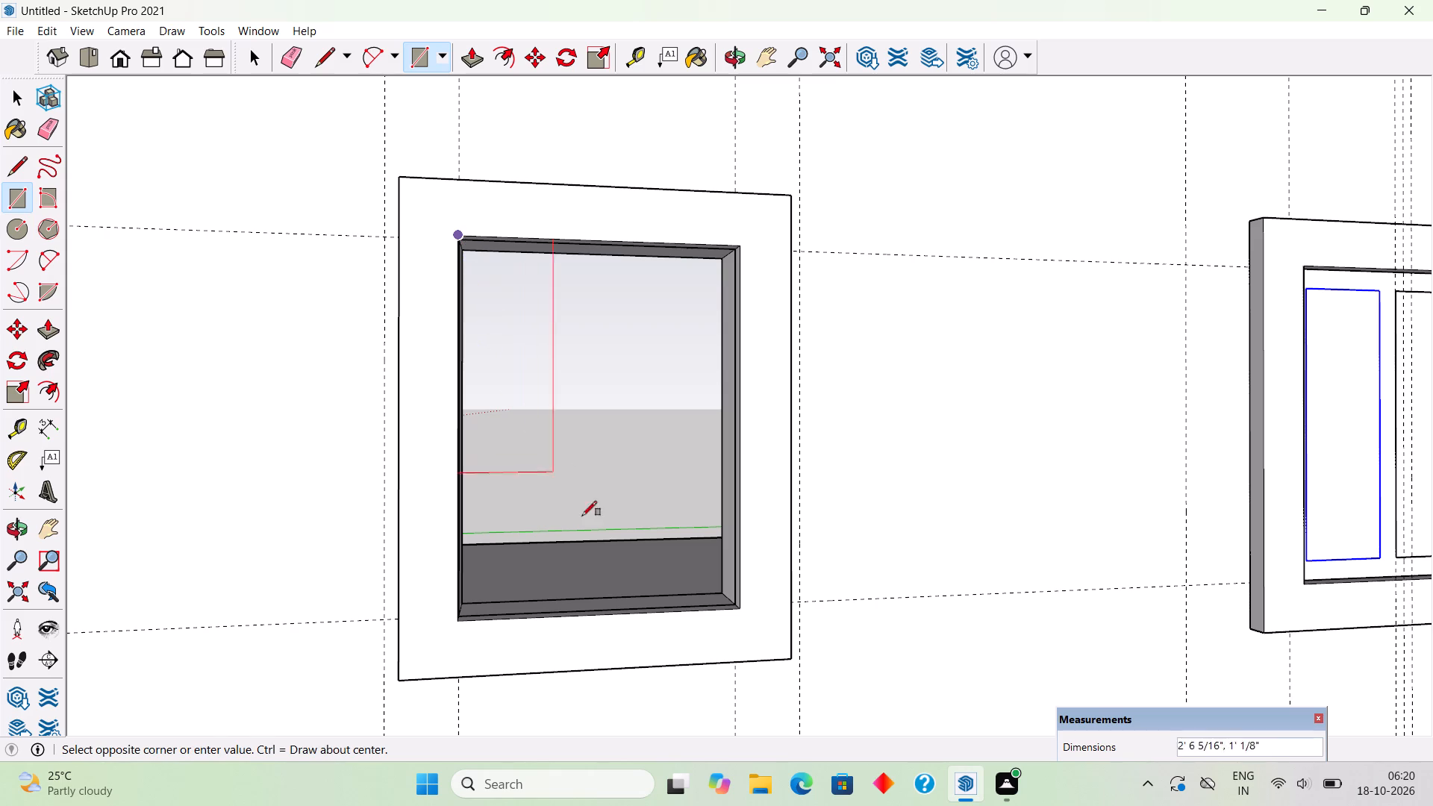
left_click(738, 612)
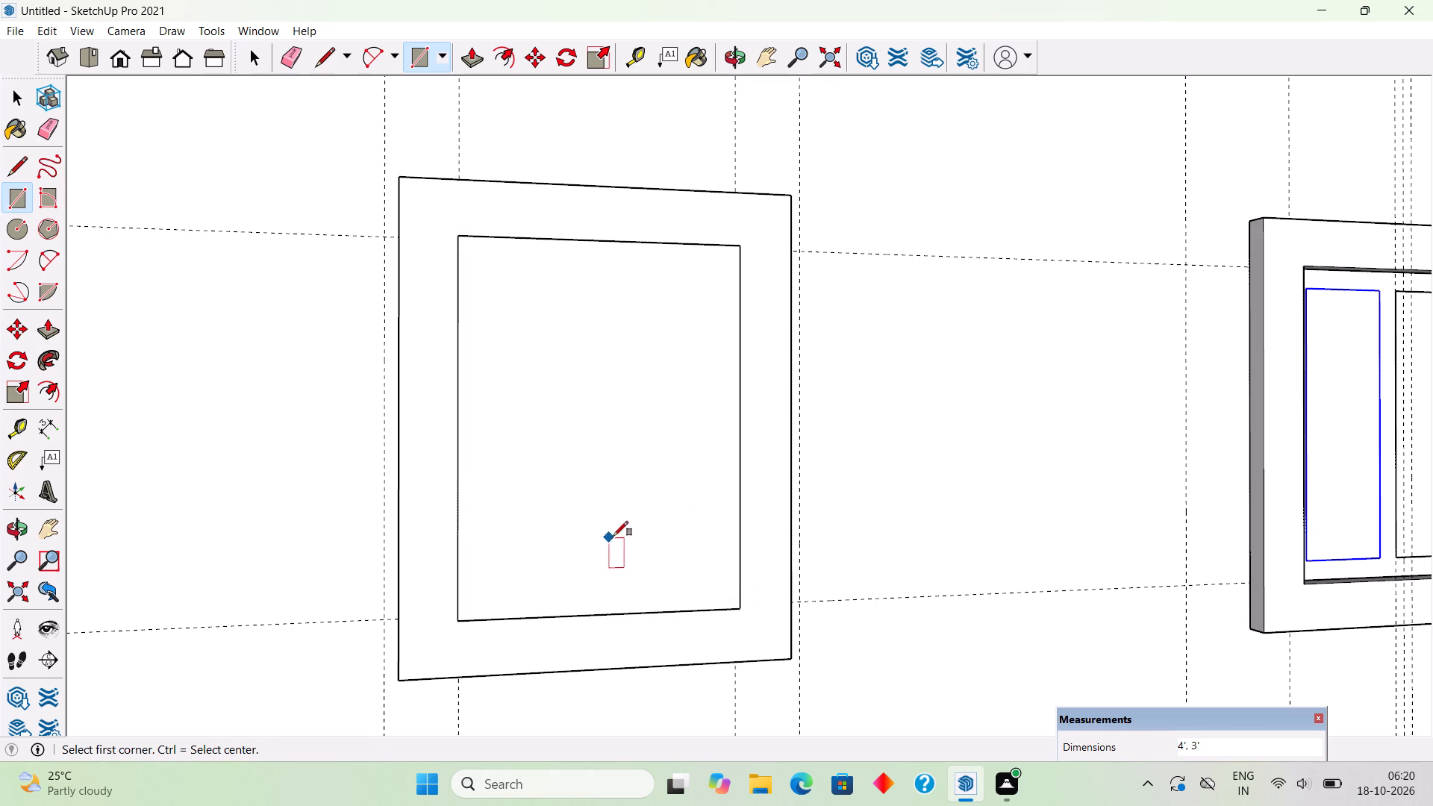
Offset the edges of the new rectangle 3" inward to outline the inner frame.
middle_click_drag(616, 474, 432, 604)
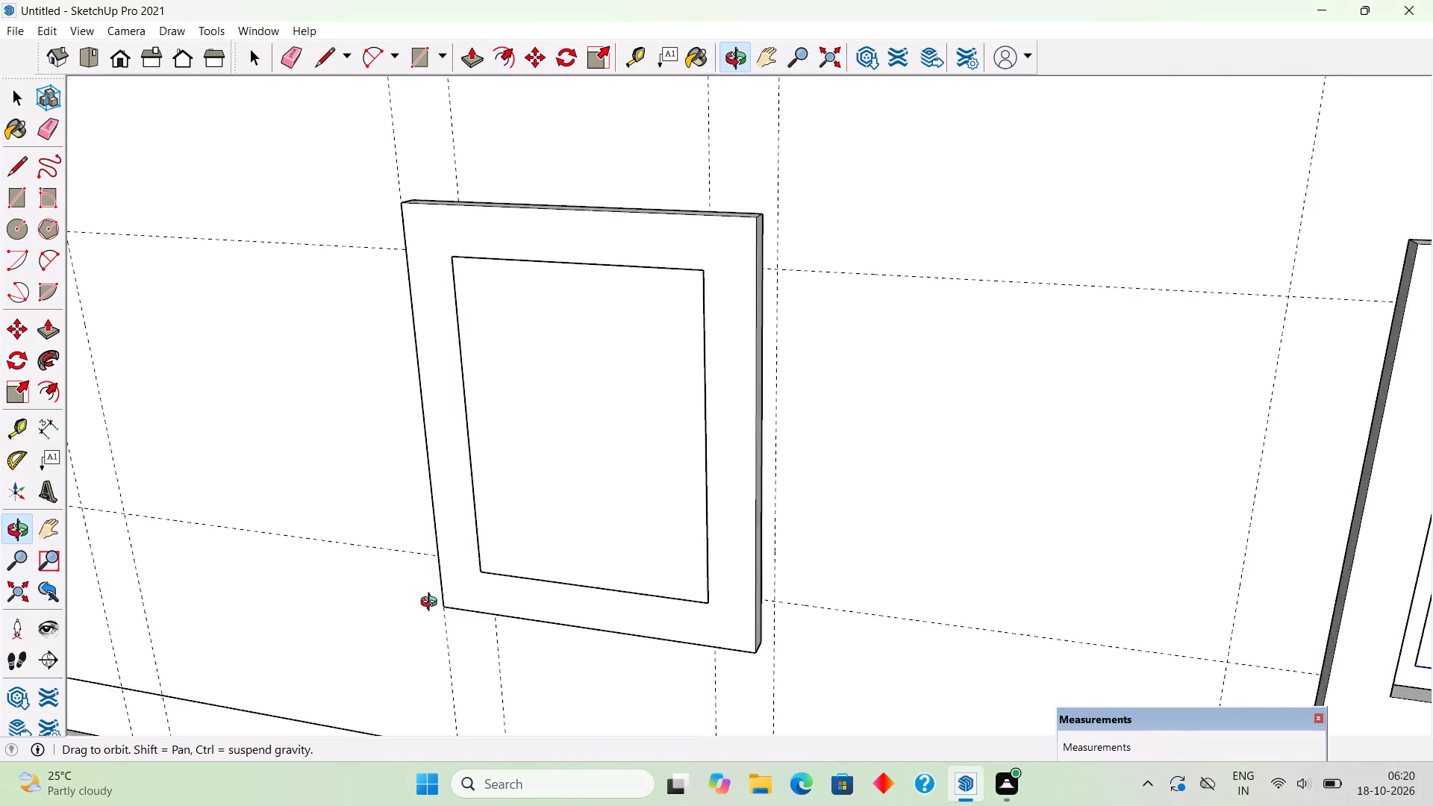
middle_click_drag(432, 604, 699, 549)
key("f")
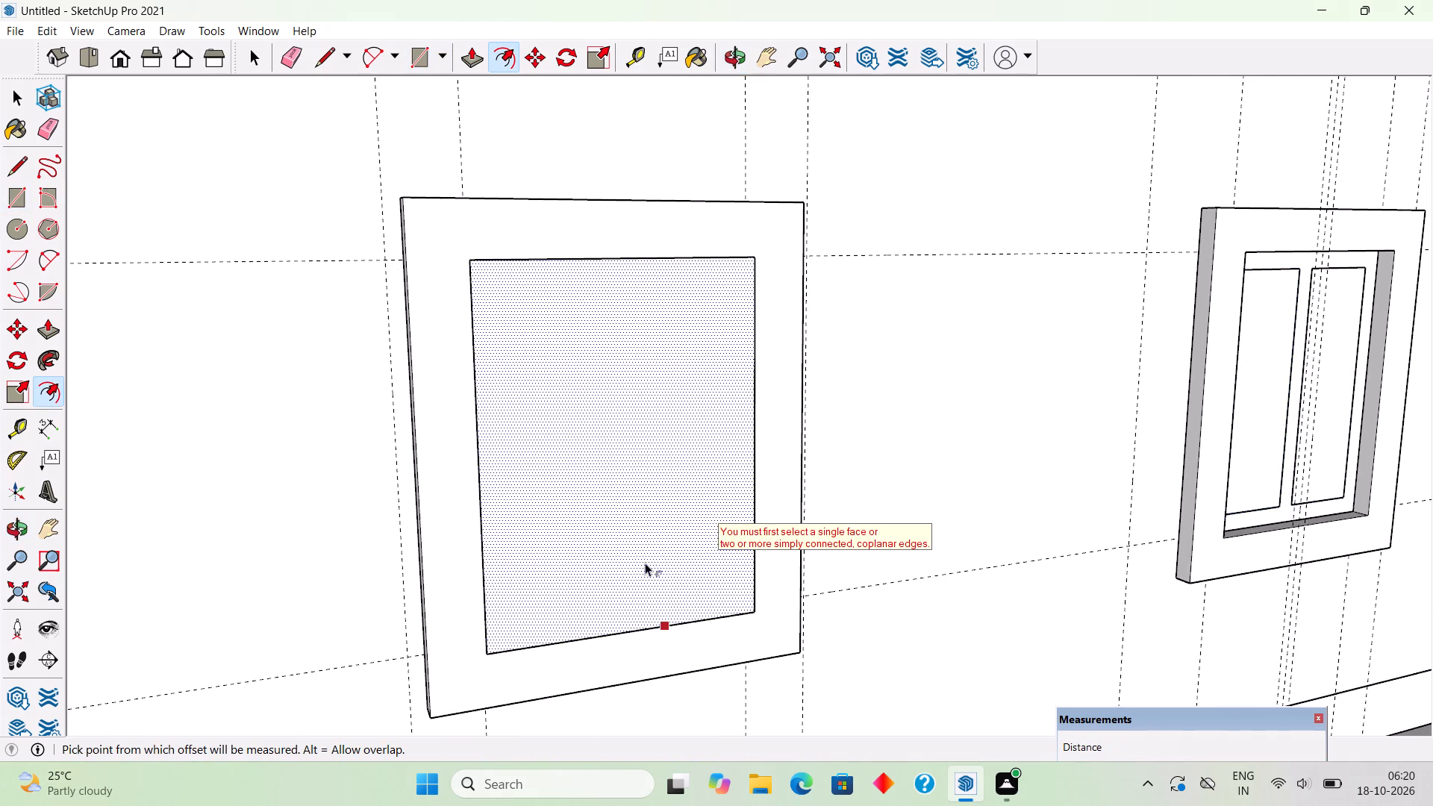
left_click(628, 593)
key("3")
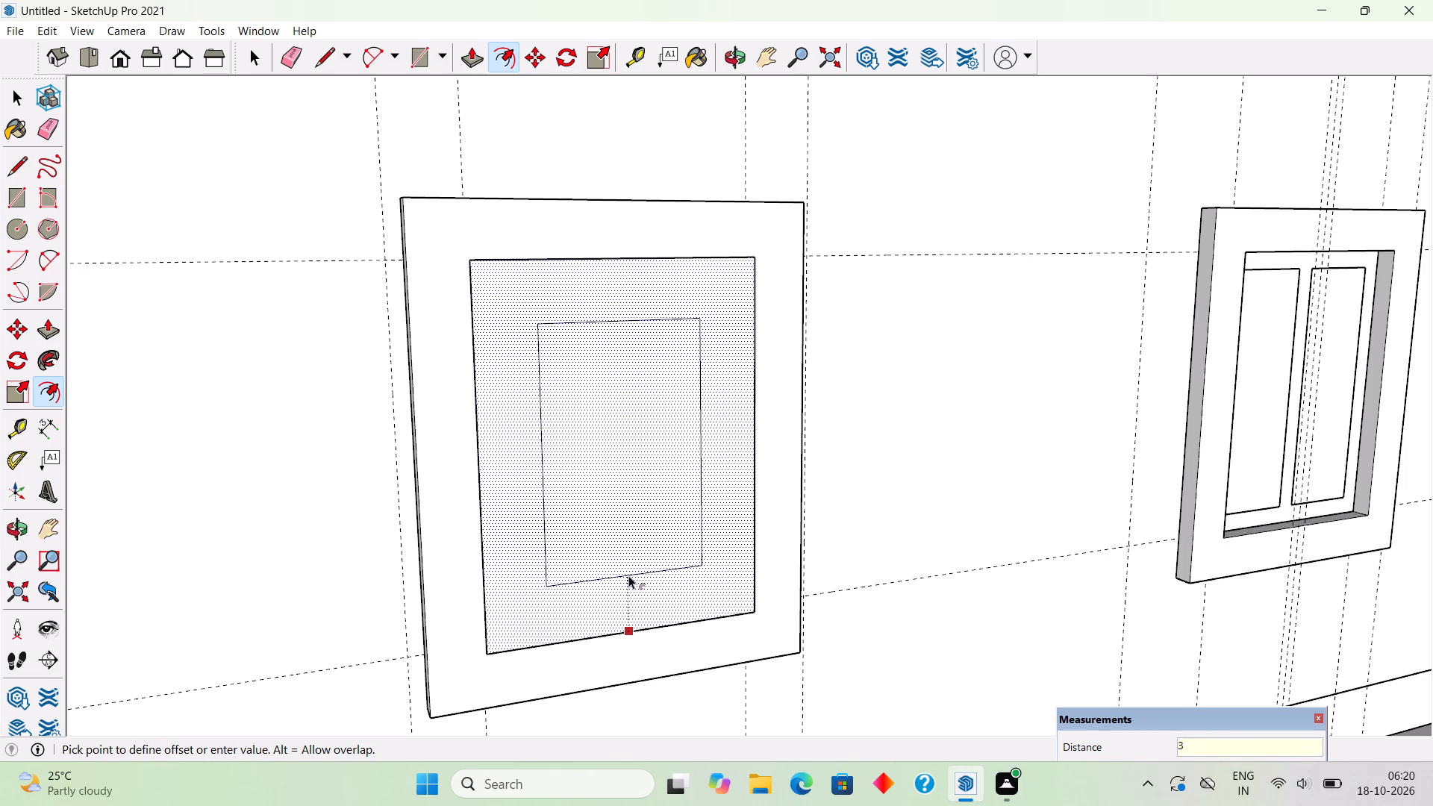
key("shift+quotedbl")
key("Return")
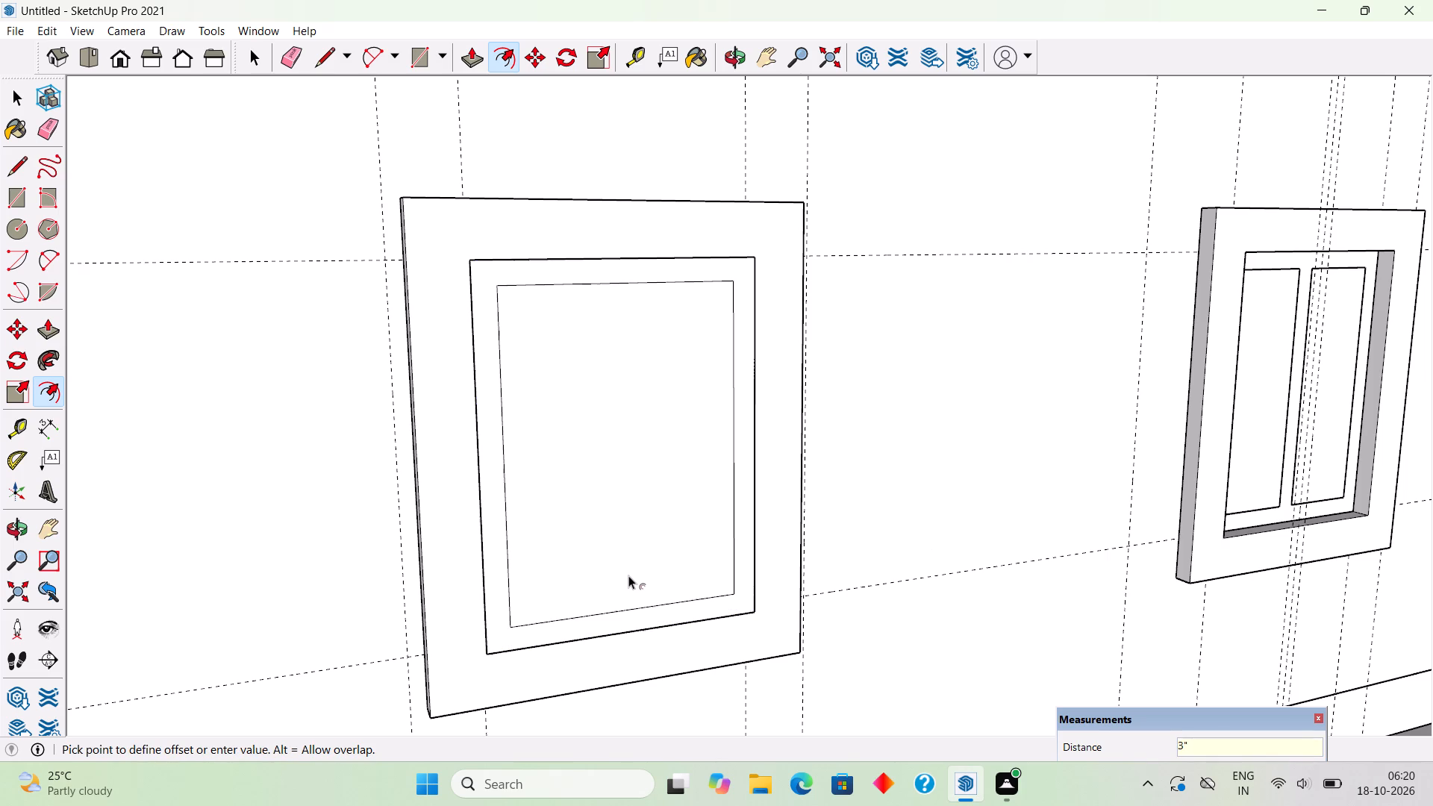
Place a vertical guide through the inner outline's centre, 1' 3" from its side edge, and guides 1.5" to either side.
key("space")
type("t")
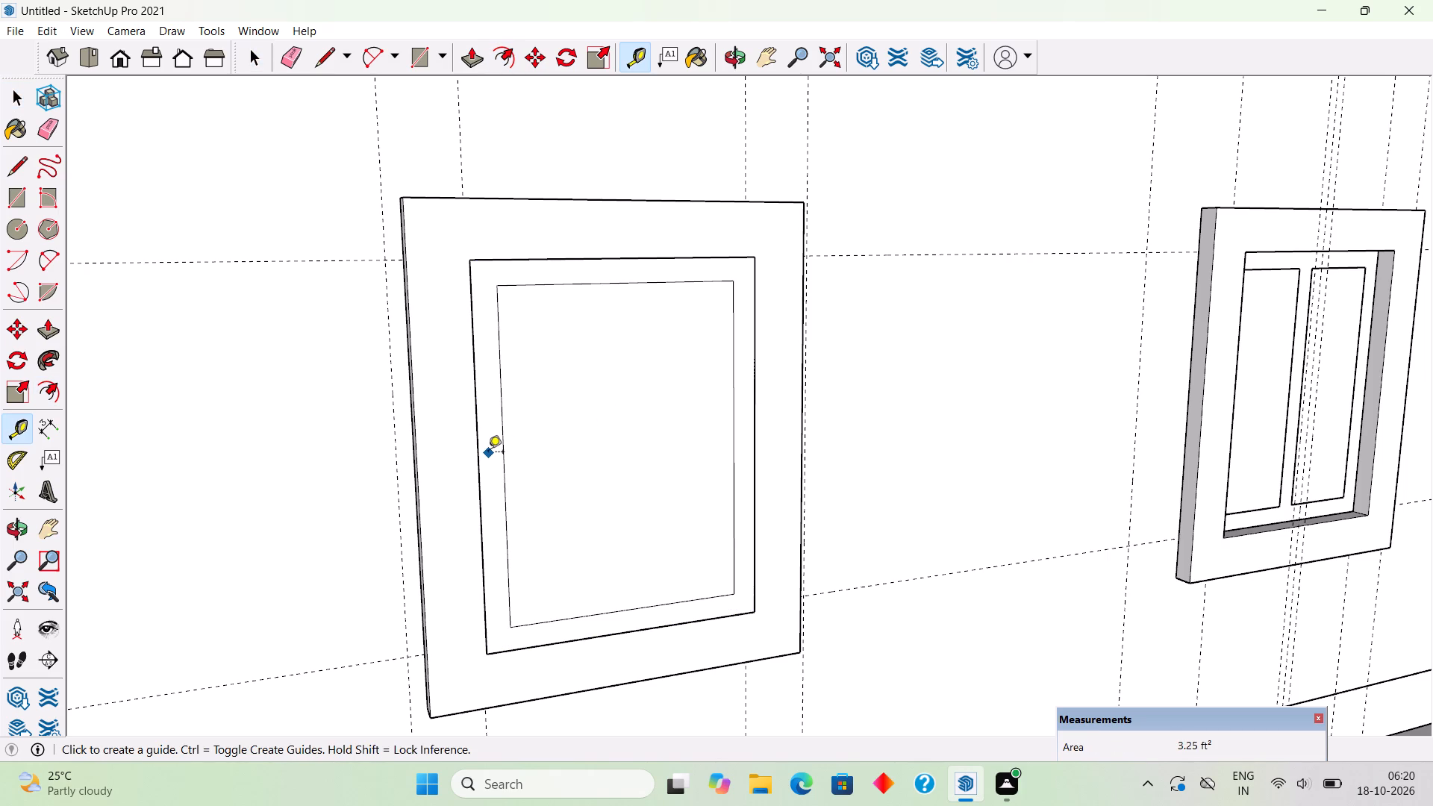
left_click(502, 436)
left_click(635, 610)
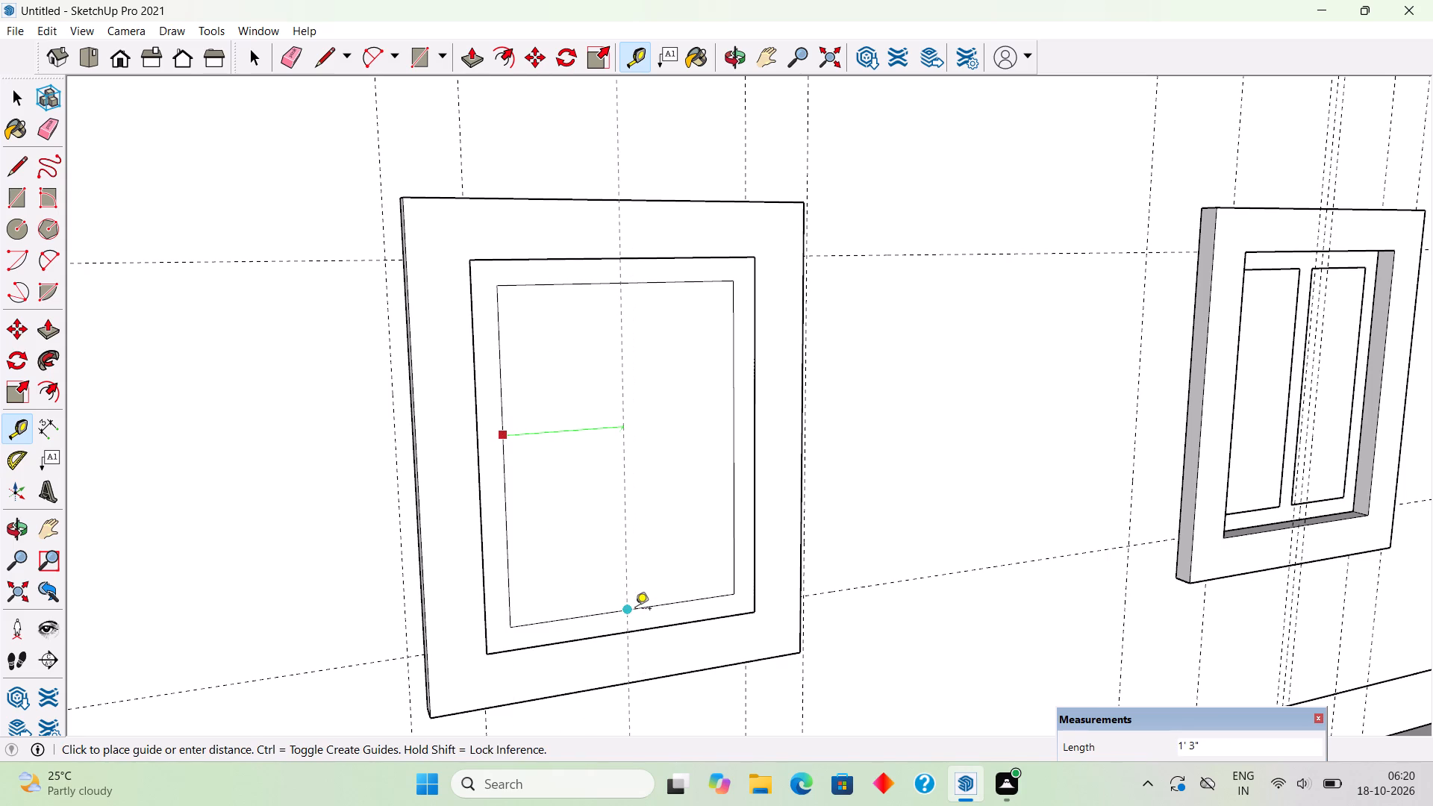
left_click(628, 549)
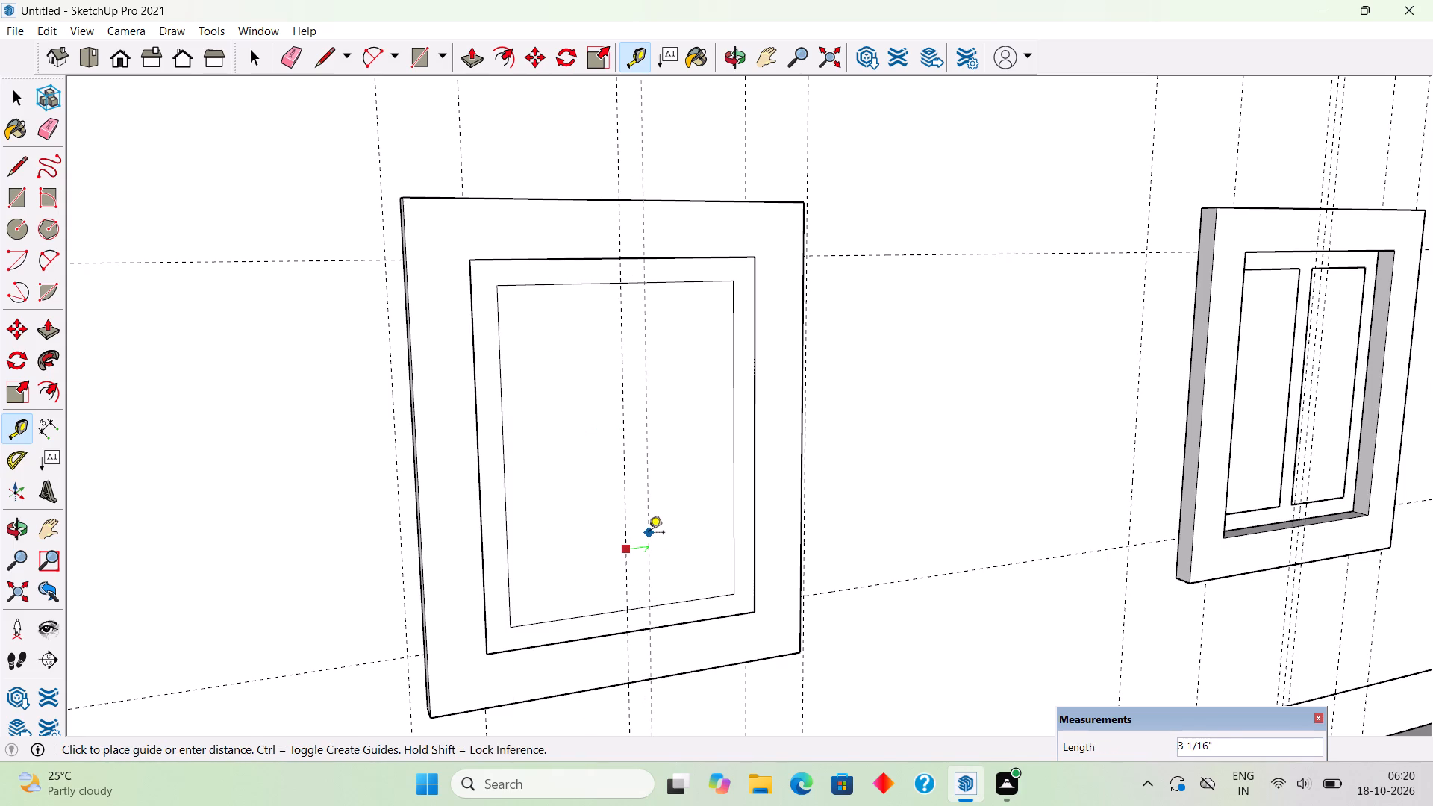
type("1.5")
key("shift+quotedbl")
key("Return")
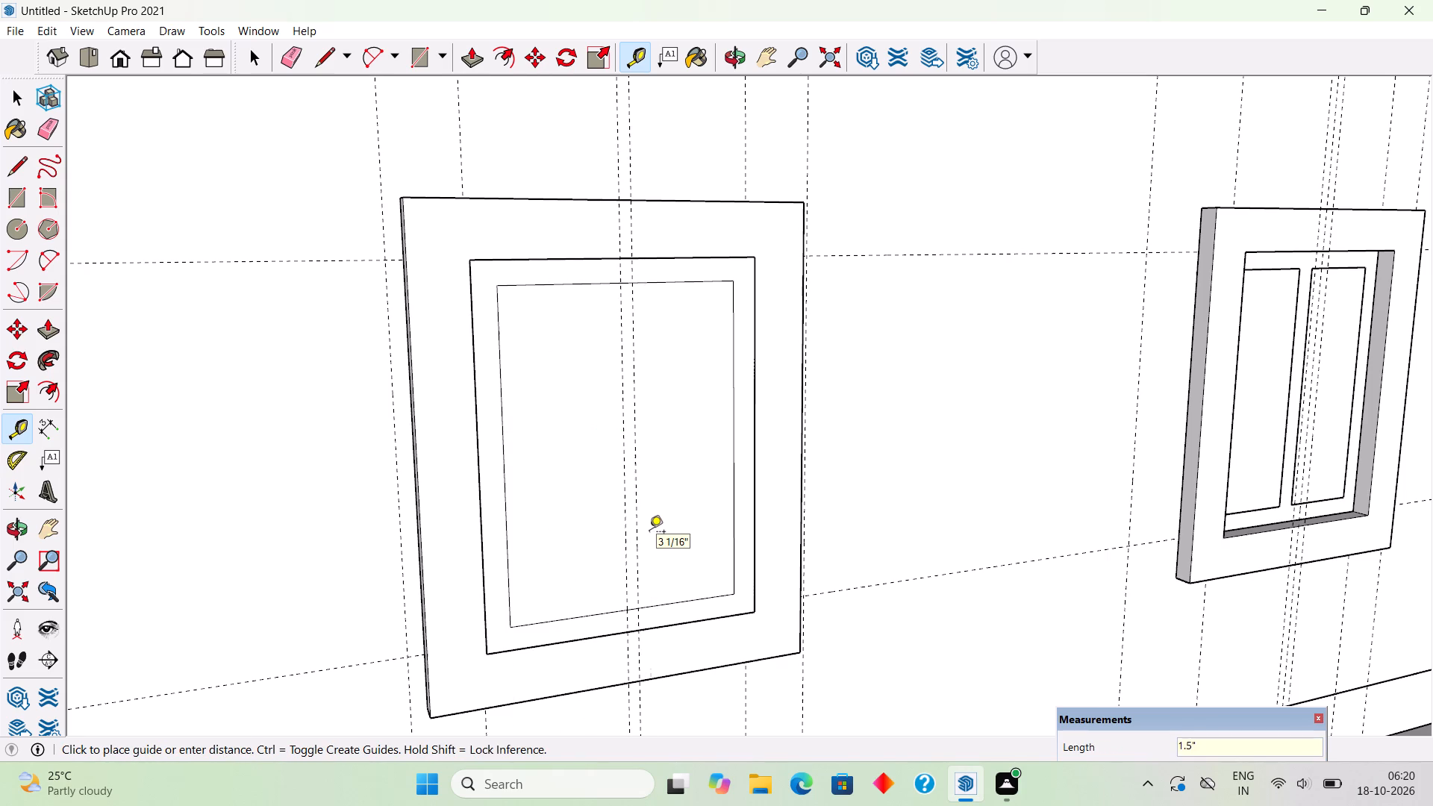
left_click(622, 517)
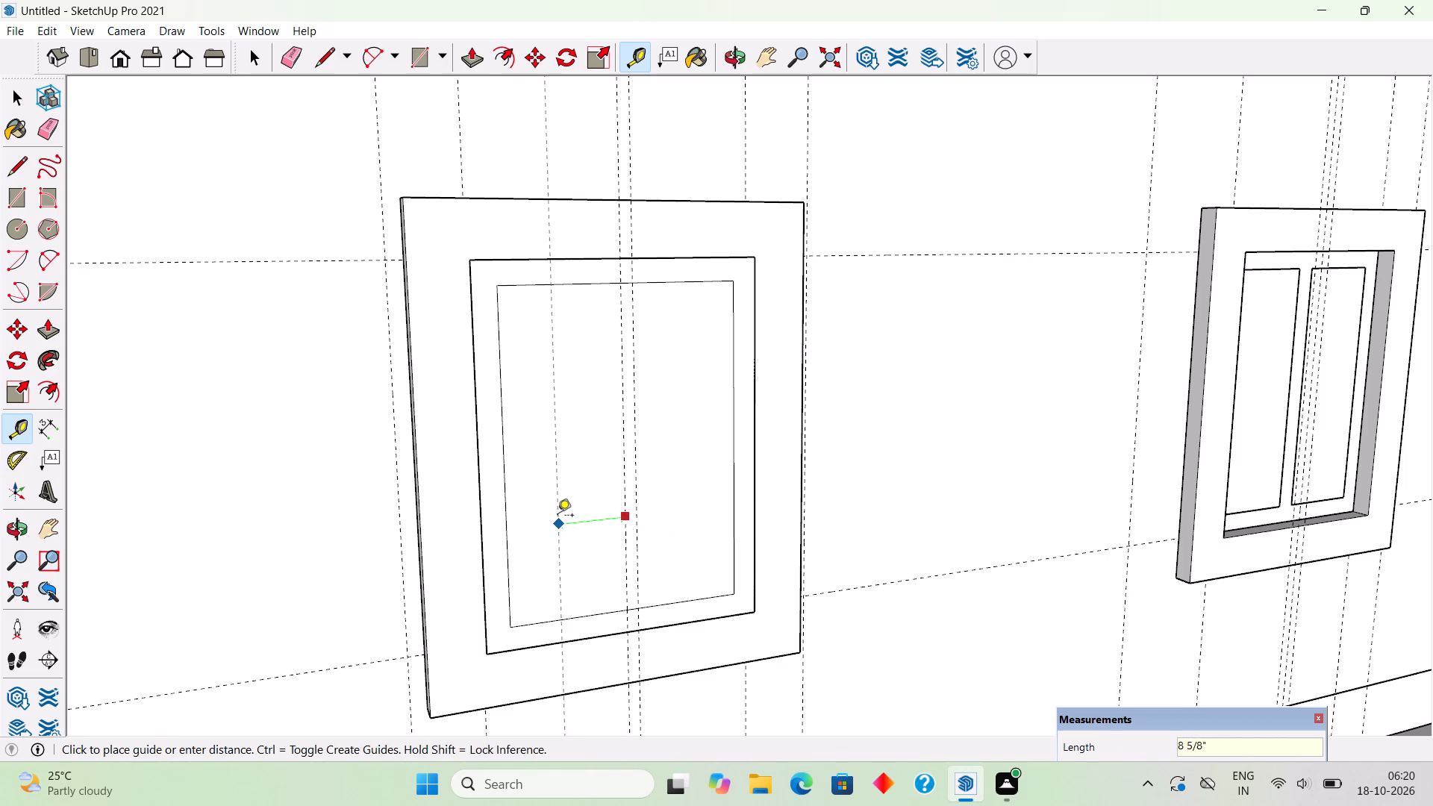
type("1.5")
key("shift+quotedbl")
key("Return")
key("space")
Draw two 3' 6" vertical mullion lines along the outer pair of guides, from the inner outline's top edge to its bottom edge.
type("l")
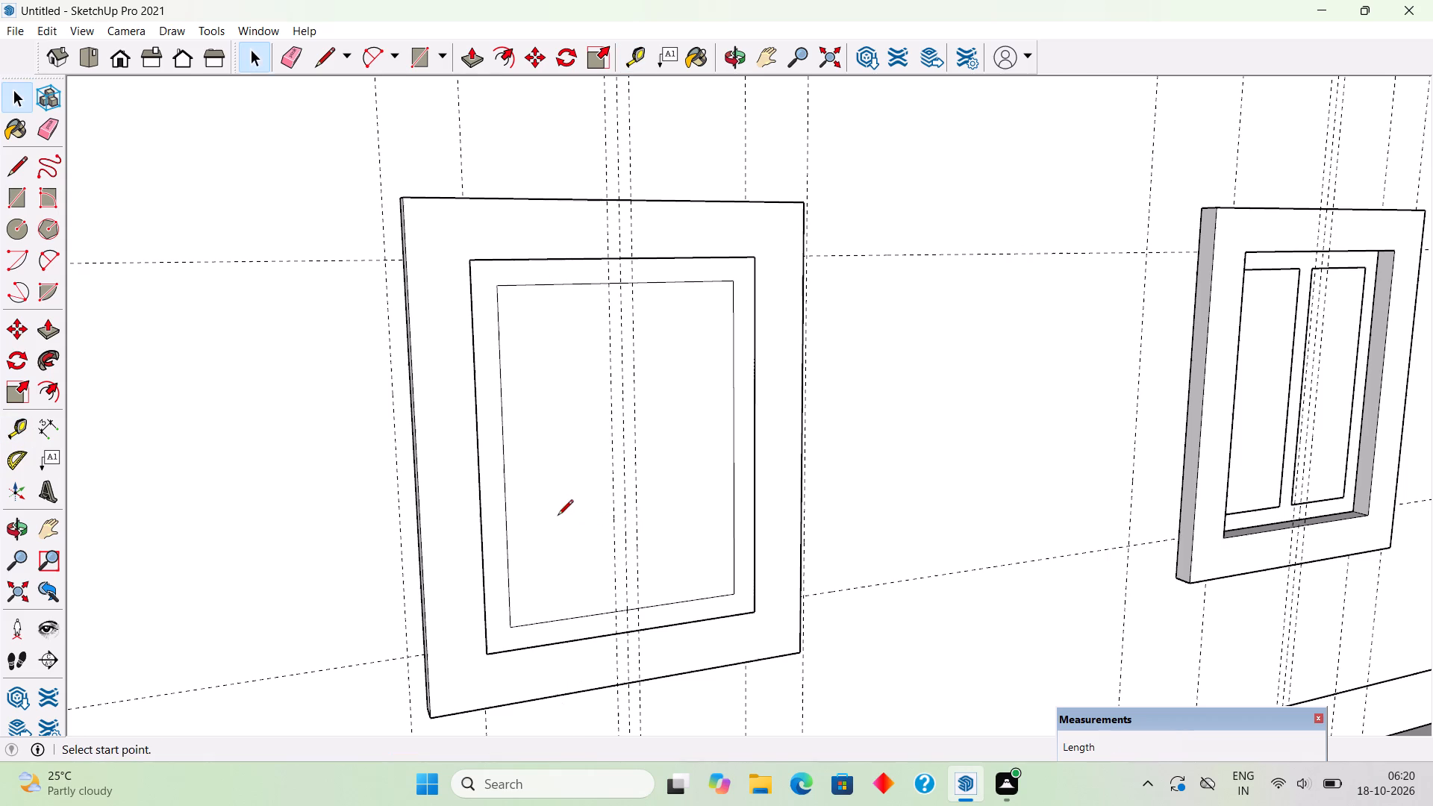
left_click(608, 282)
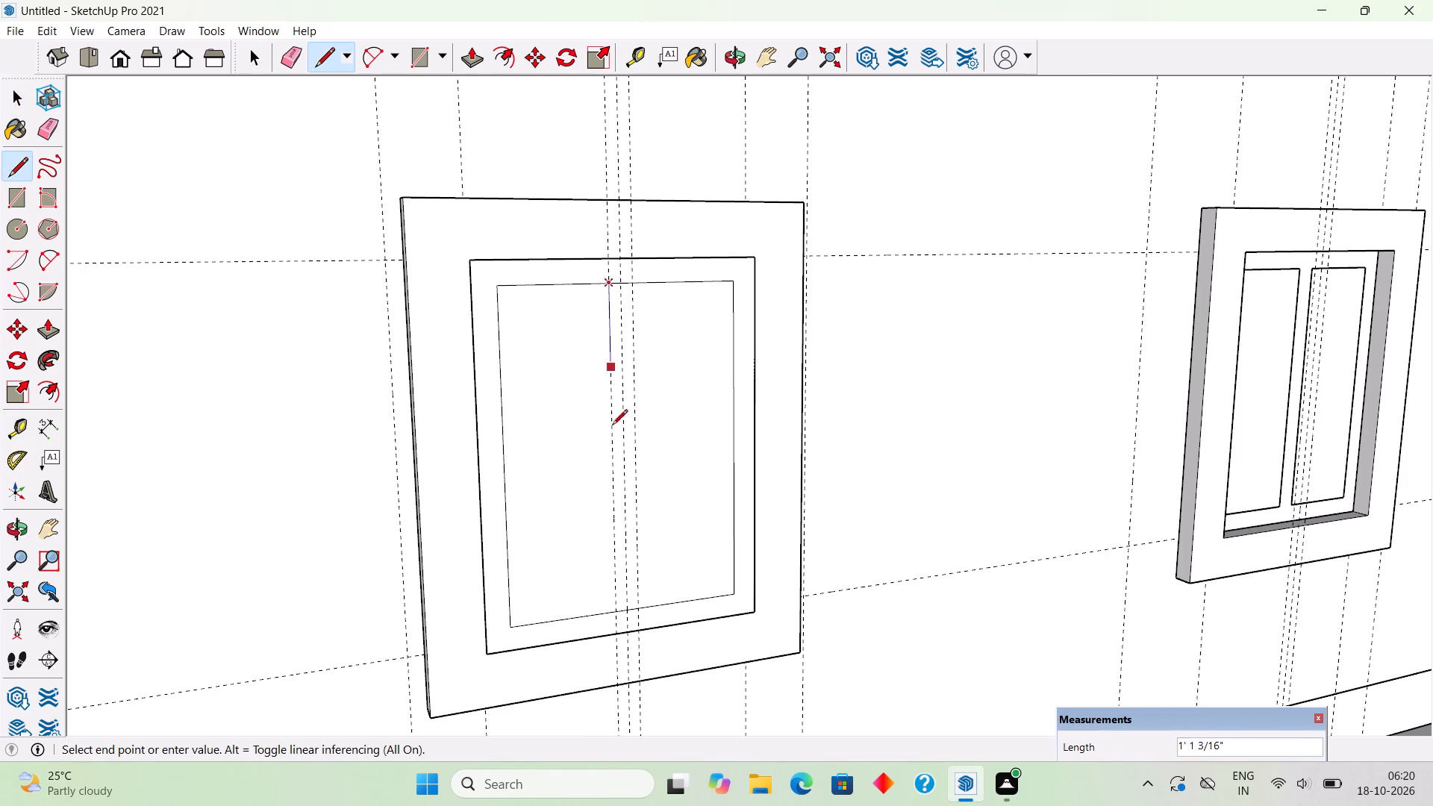
left_click(614, 613)
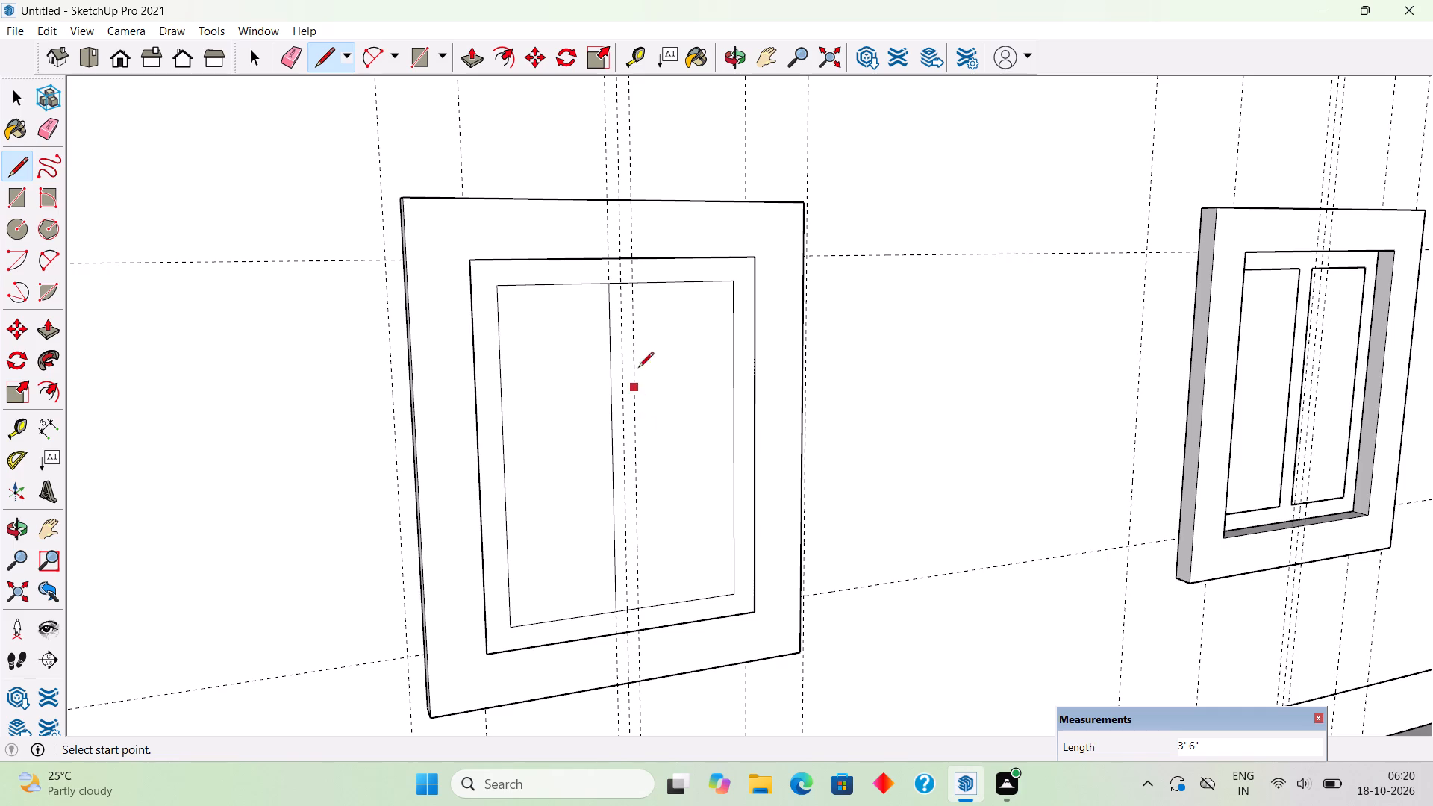
left_click(632, 285)
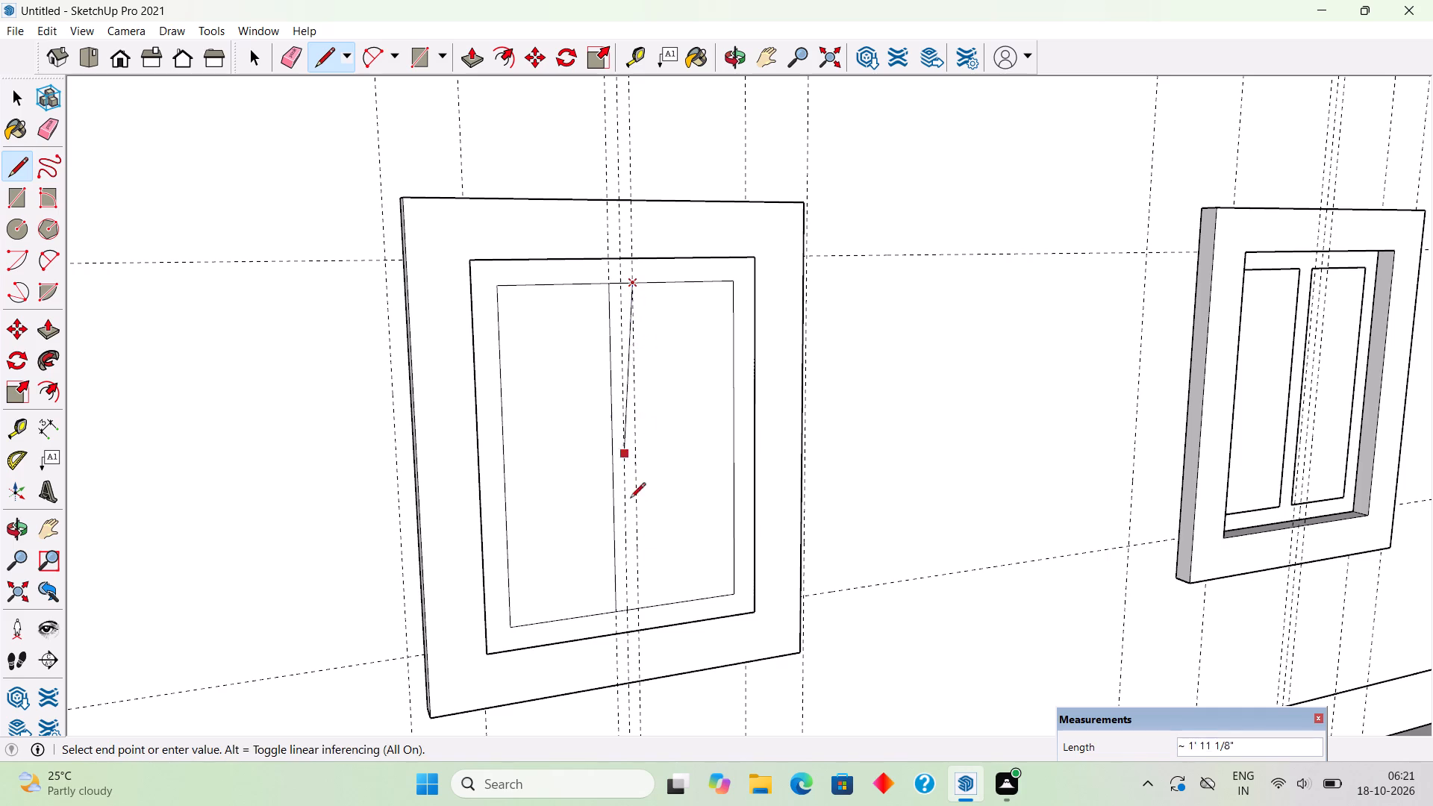
left_click(641, 604)
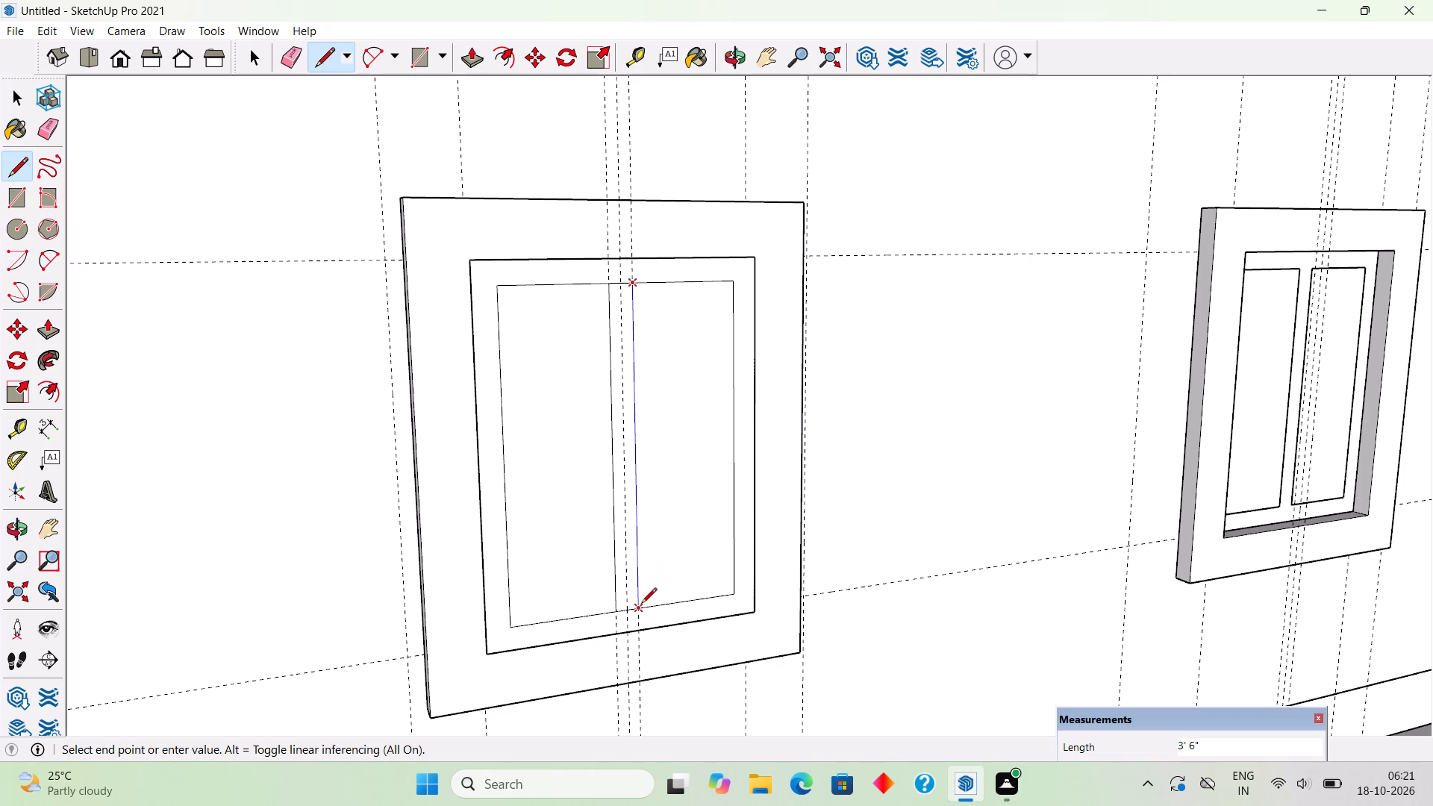
Erase the short segments of the inner outline between the two mullion lines, at its bottom and top edges.
key("e")
scroll(631, 613, "up", 8)
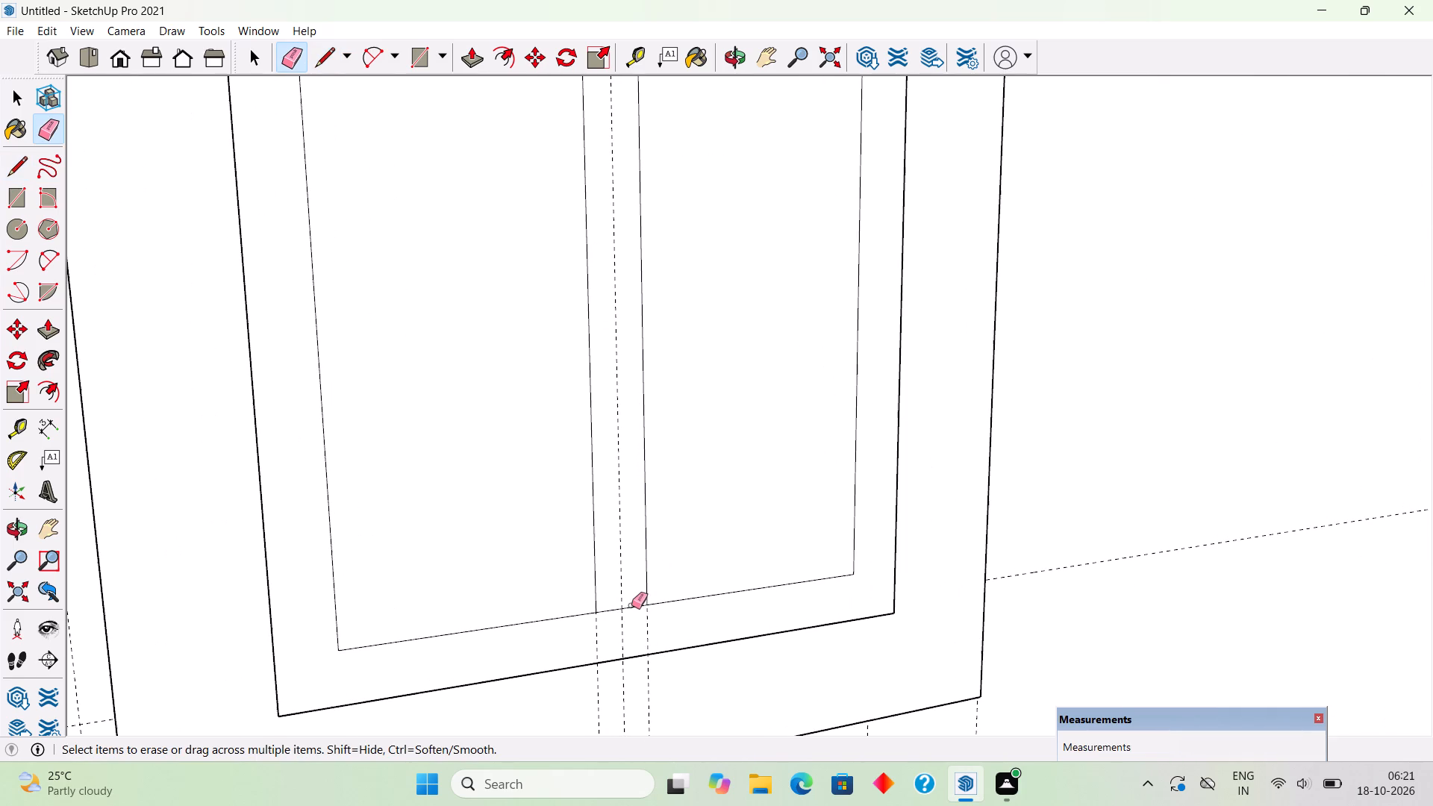
left_click(631, 605)
scroll(631, 605, "down", 5)
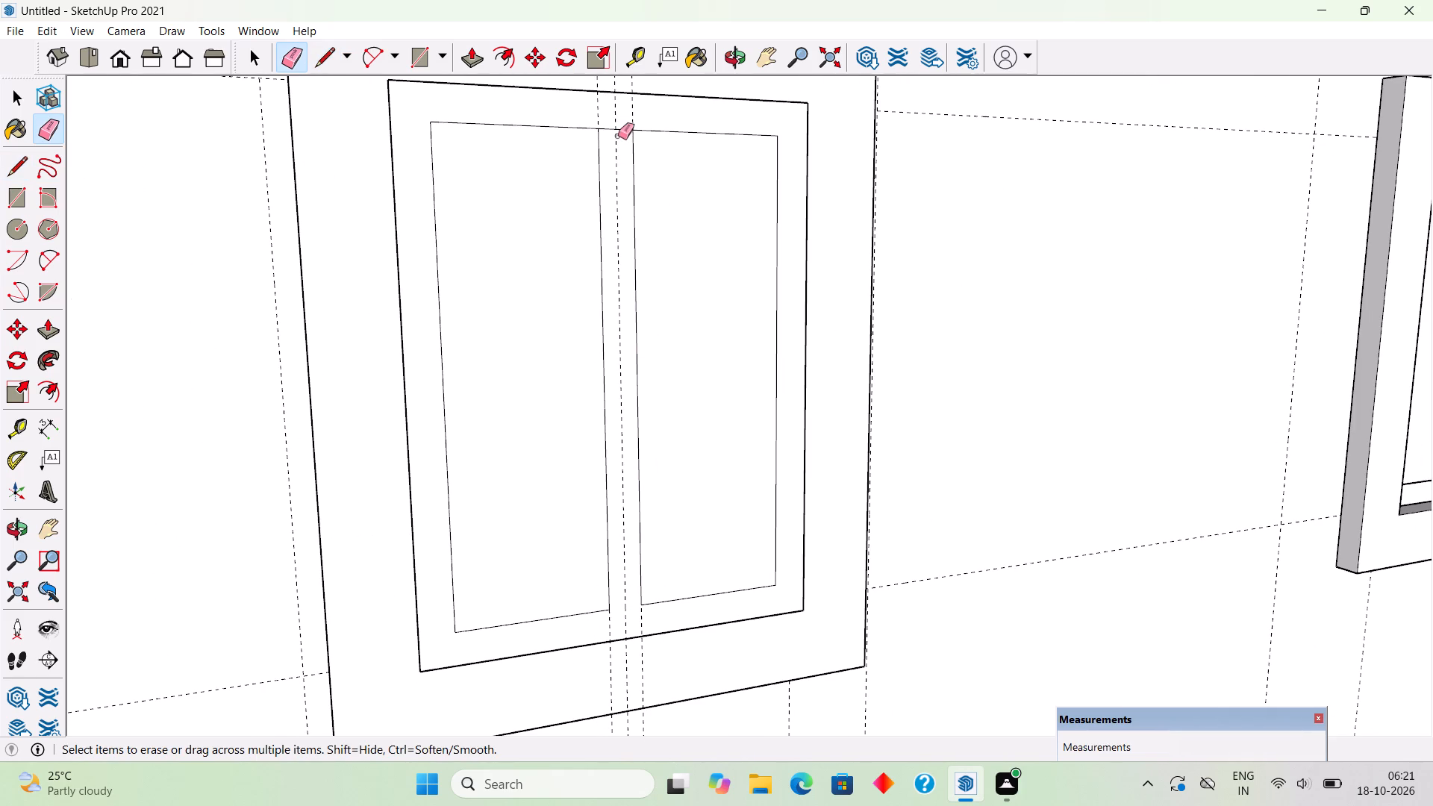
left_click(622, 129)
Delete the two pane faces on either side of the mullion to open up the inner frame.
key("space")
left_click(567, 218)
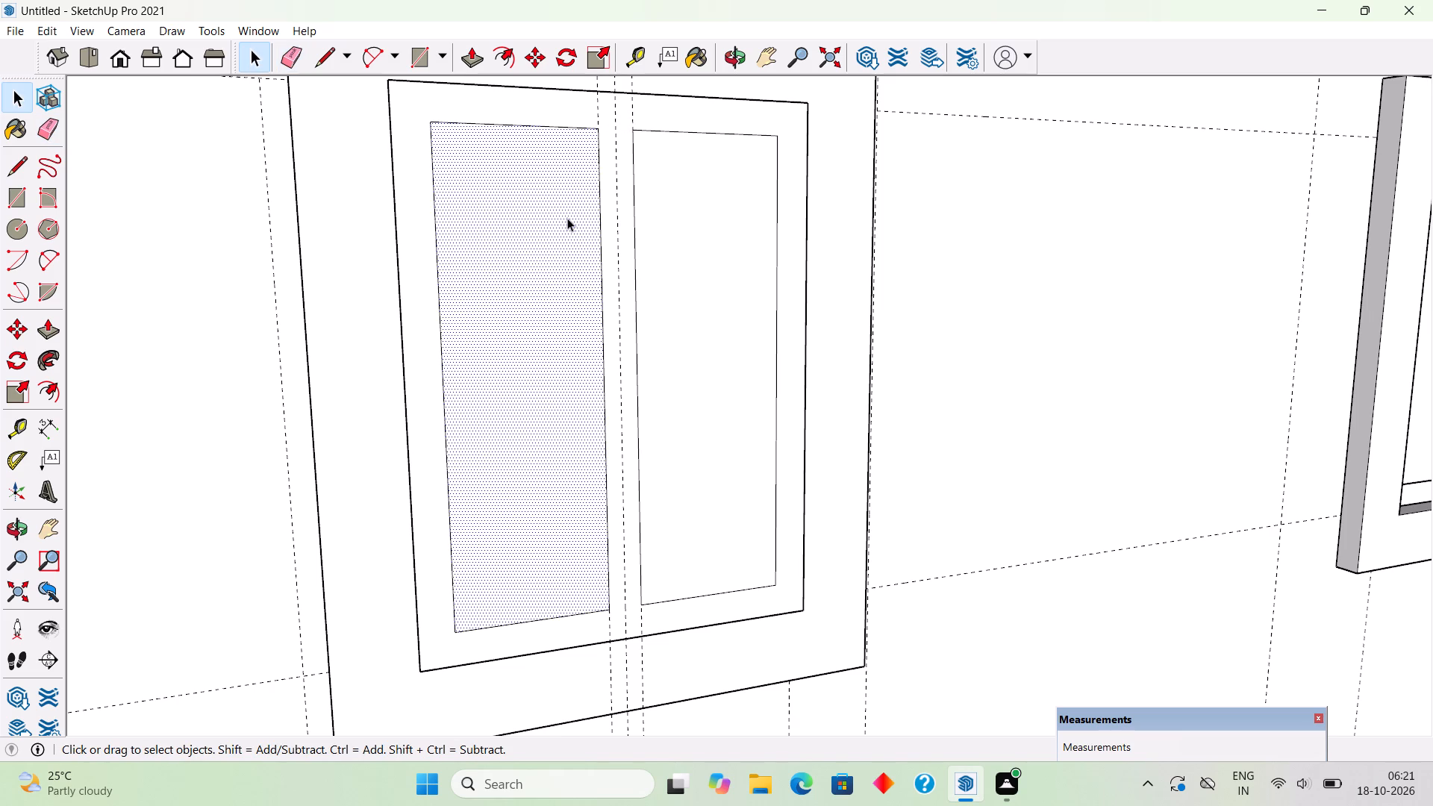
key("Delete")
left_click(648, 276)
key("Delete")
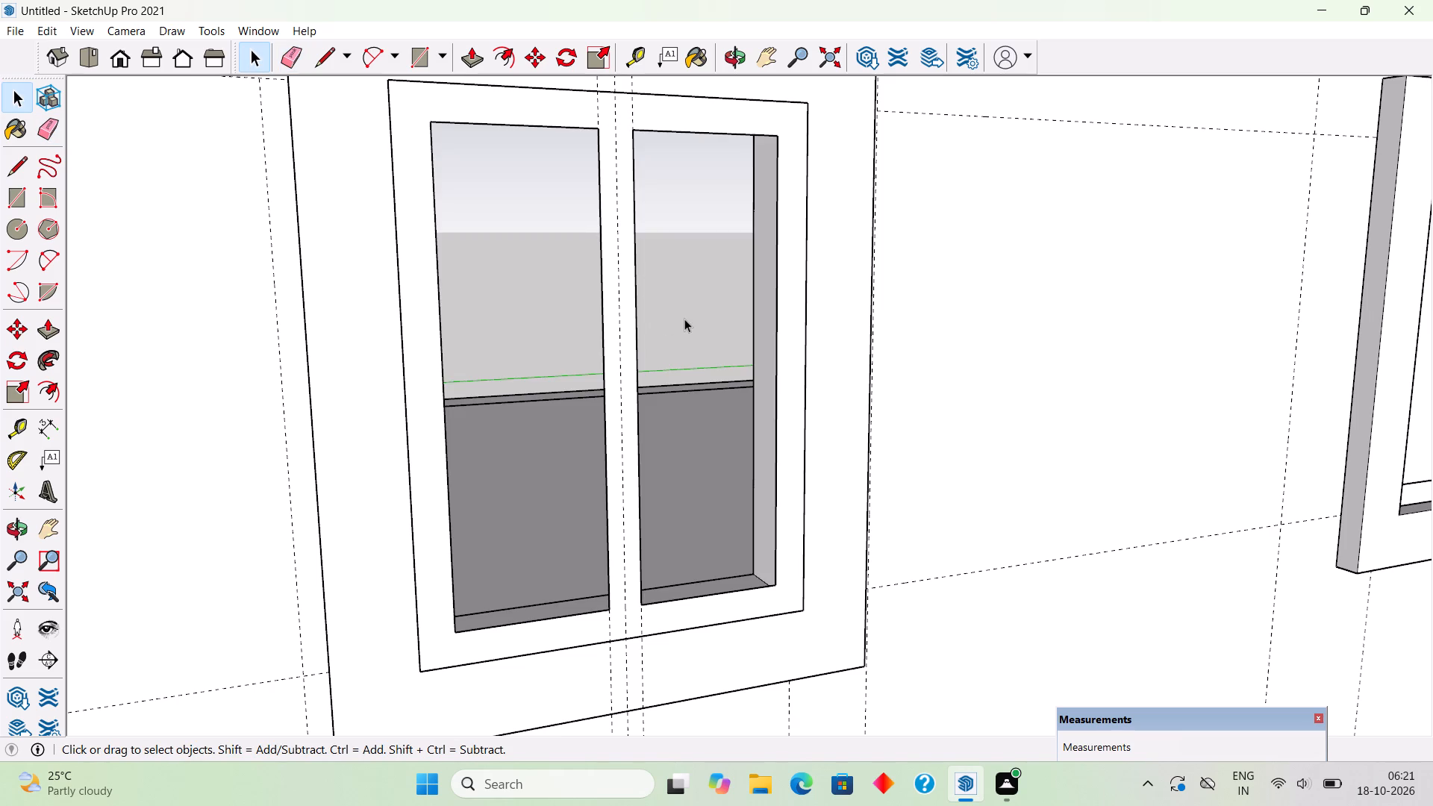
Push/Pull the mullioned inner frame face outward 3".
key("p")
left_click(785, 287)
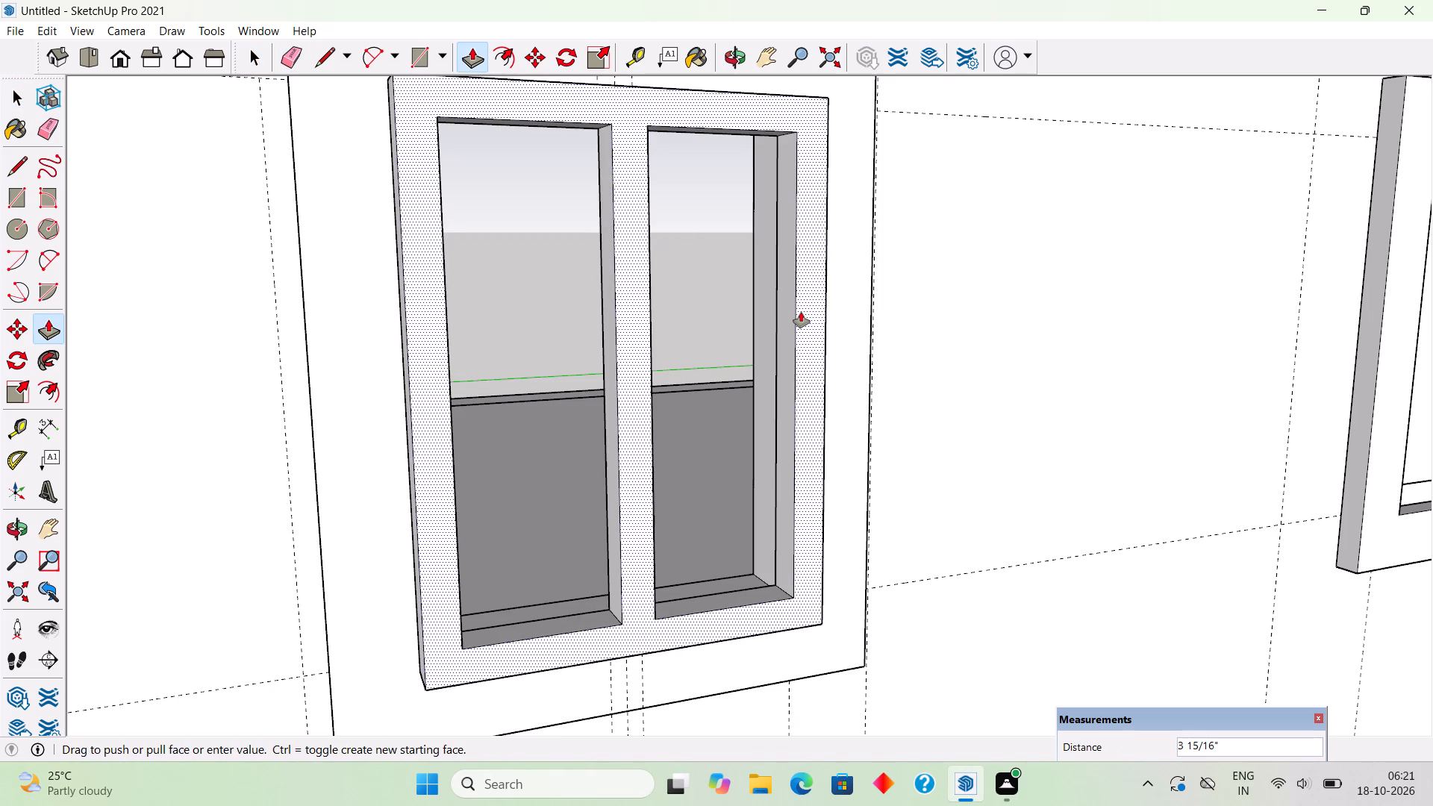
key("3")
key("shift+quotedbl")
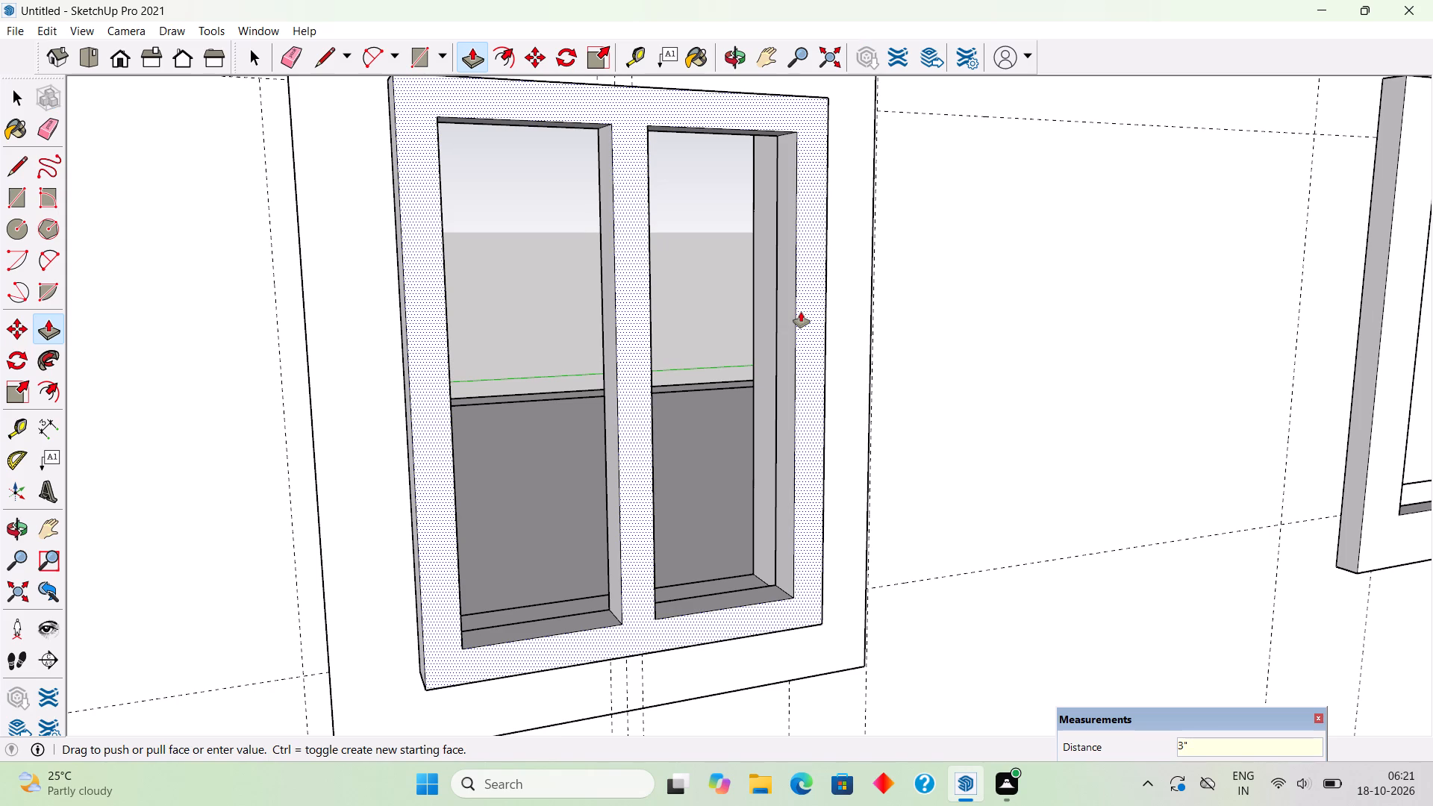
key("Return")
Make the complete extruded inner frame with its mullion a group.
key("space")
triple_click(798, 310)
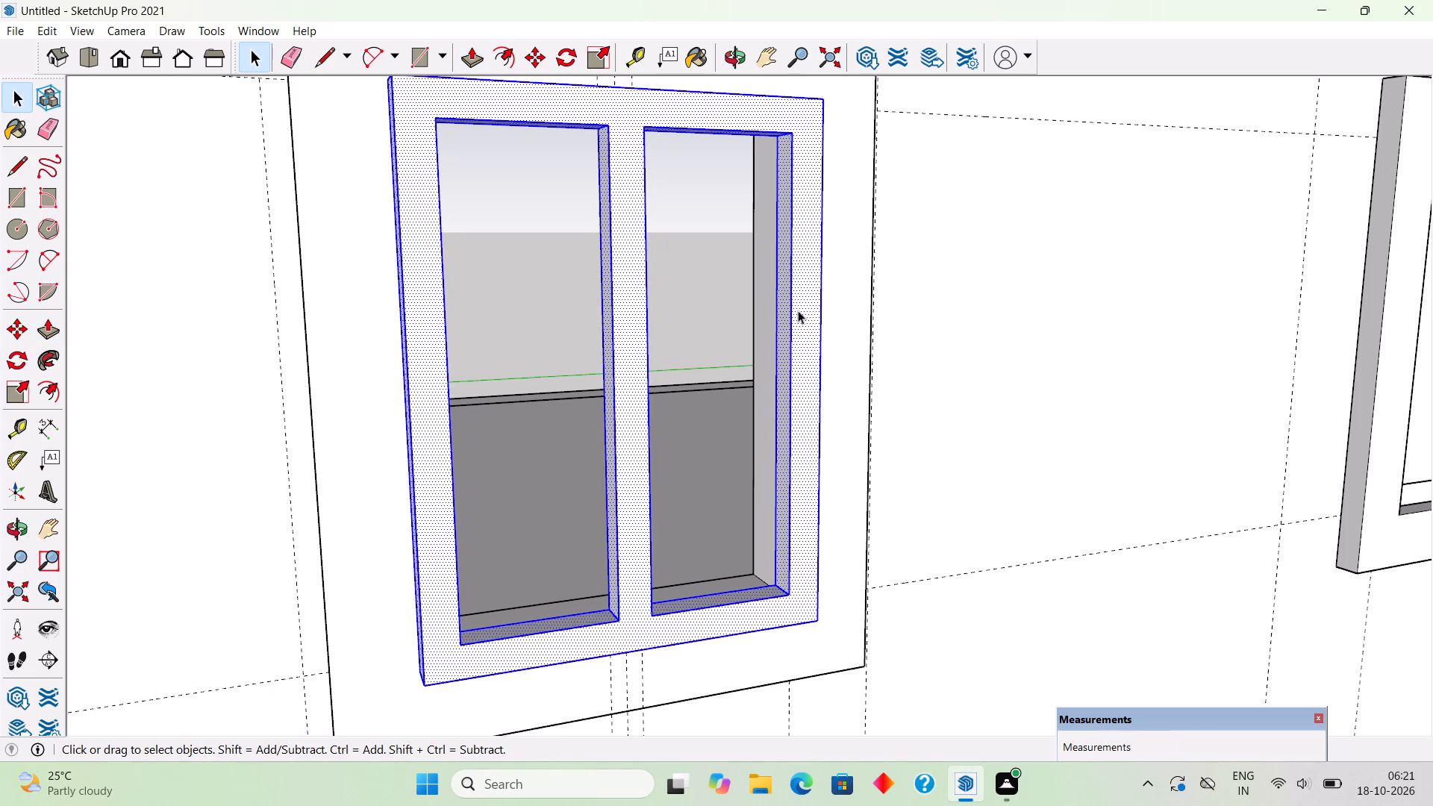
right_click(798, 310)
left_click(836, 470)
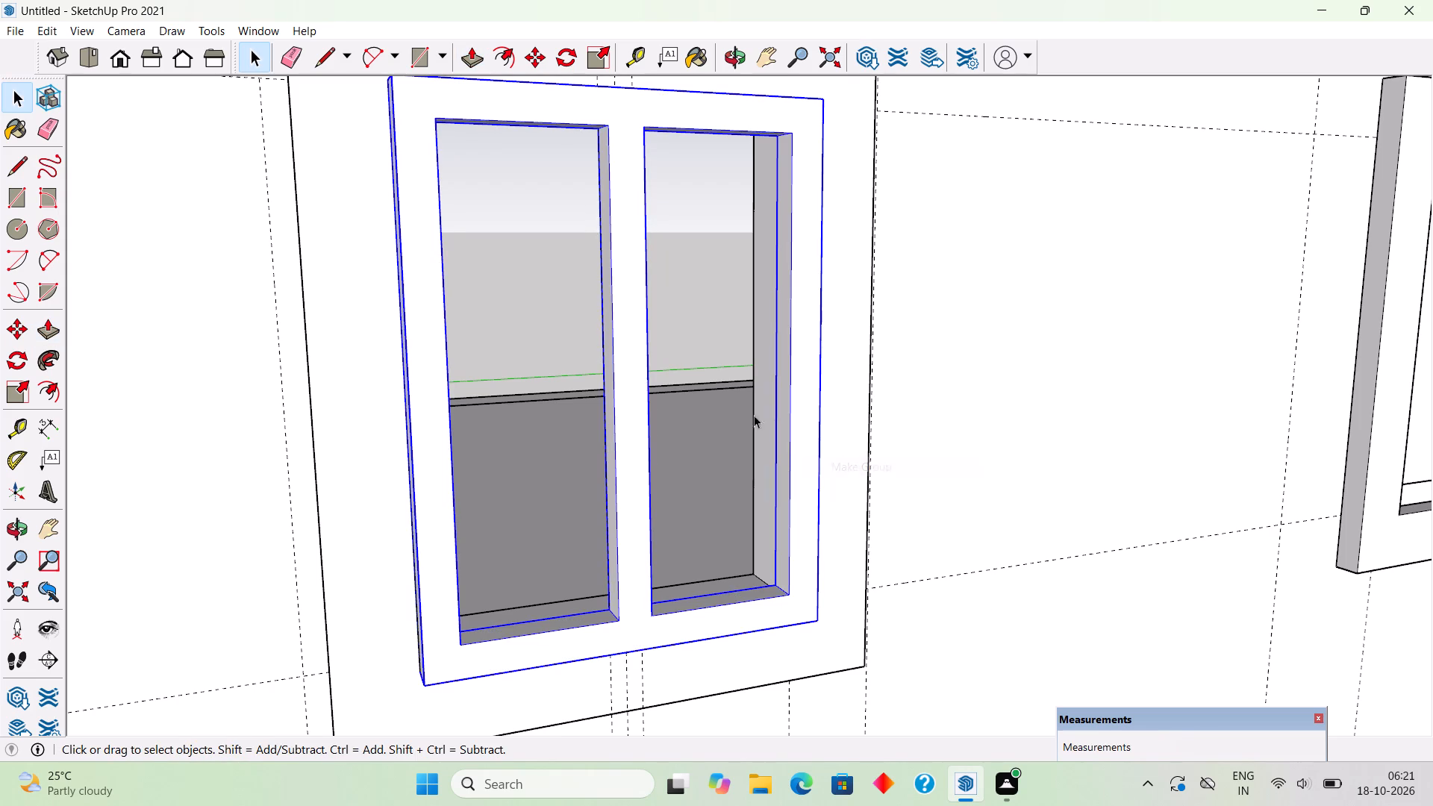
left_click(692, 300)
Move the inner frame group 6" into the opening, snapping its front lower corner to the outer frame opening's rear corner.
scroll(692, 300, "down", 4)
middle_click_drag(582, 357, 534, 399)
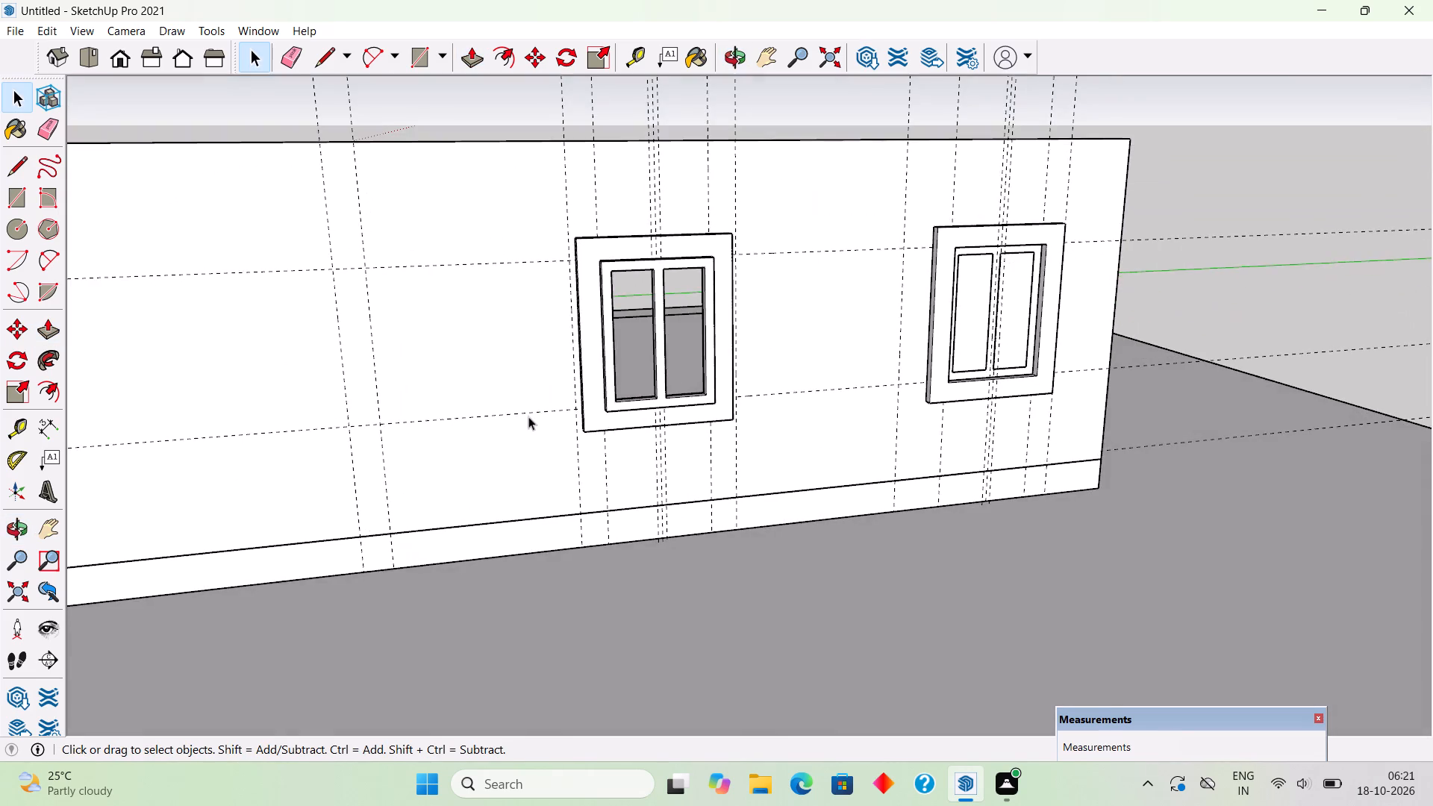
scroll(660, 401, "up", 13)
middle_click_drag(797, 440, 918, 541)
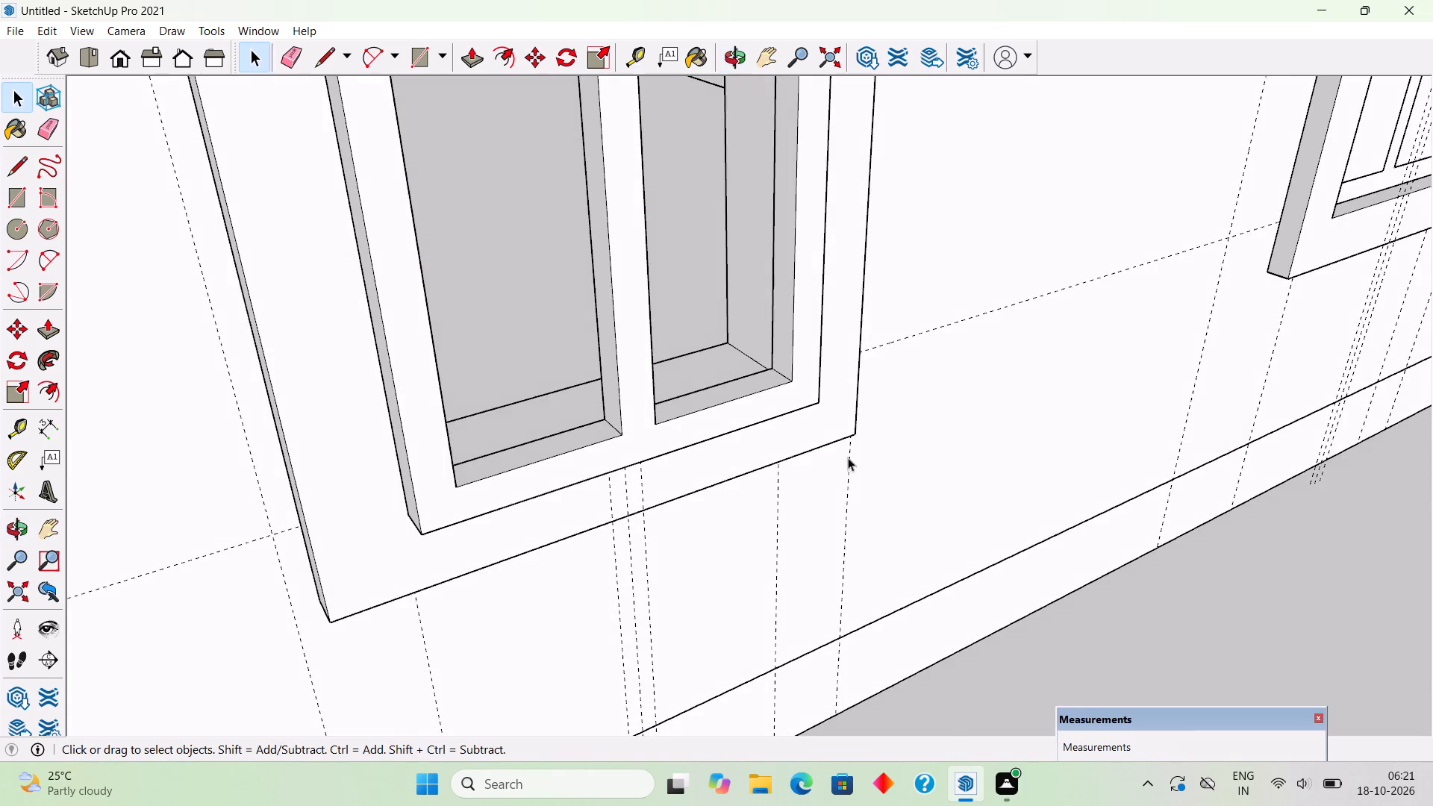
scroll(825, 427, "up", 5)
left_click(772, 336)
key("m")
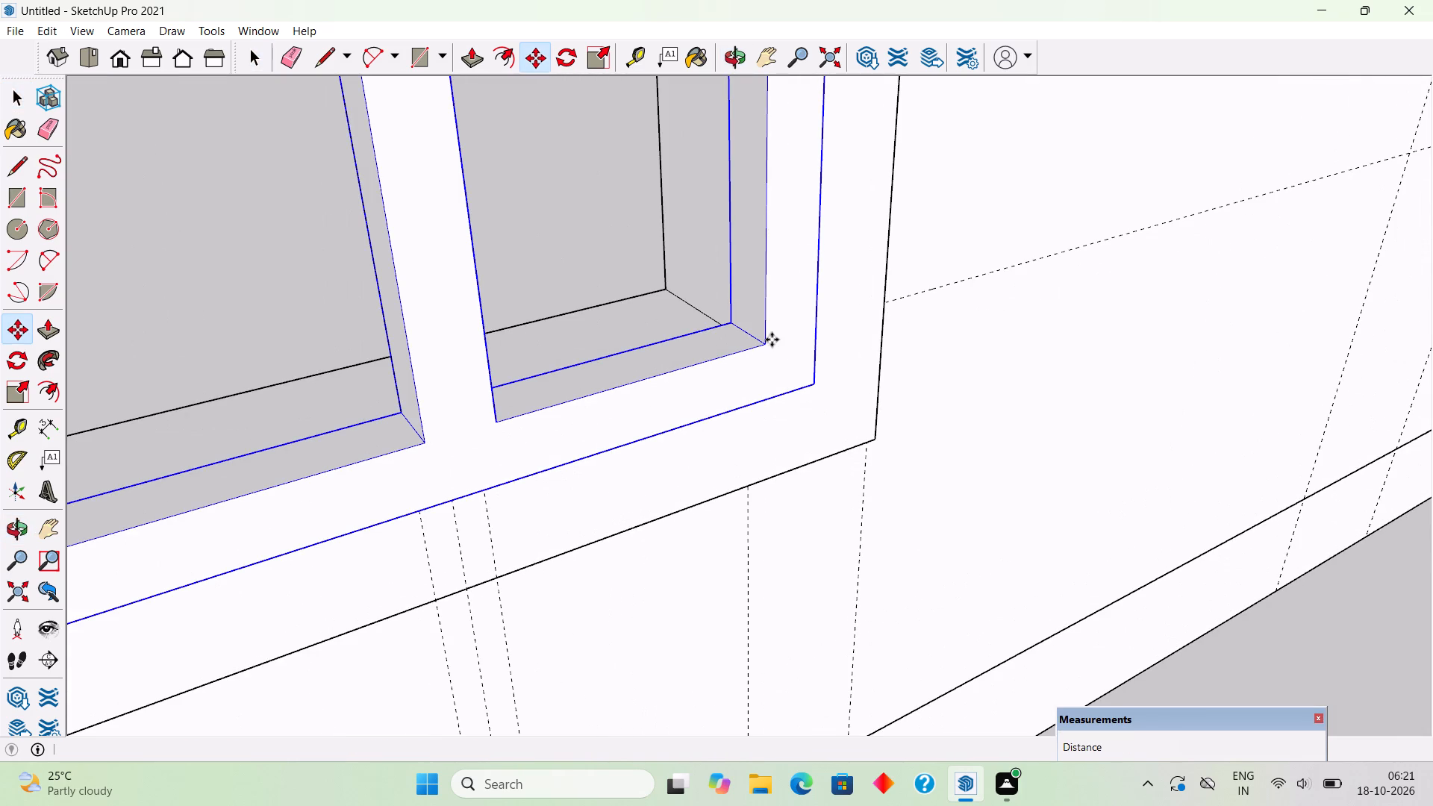
left_click(814, 384)
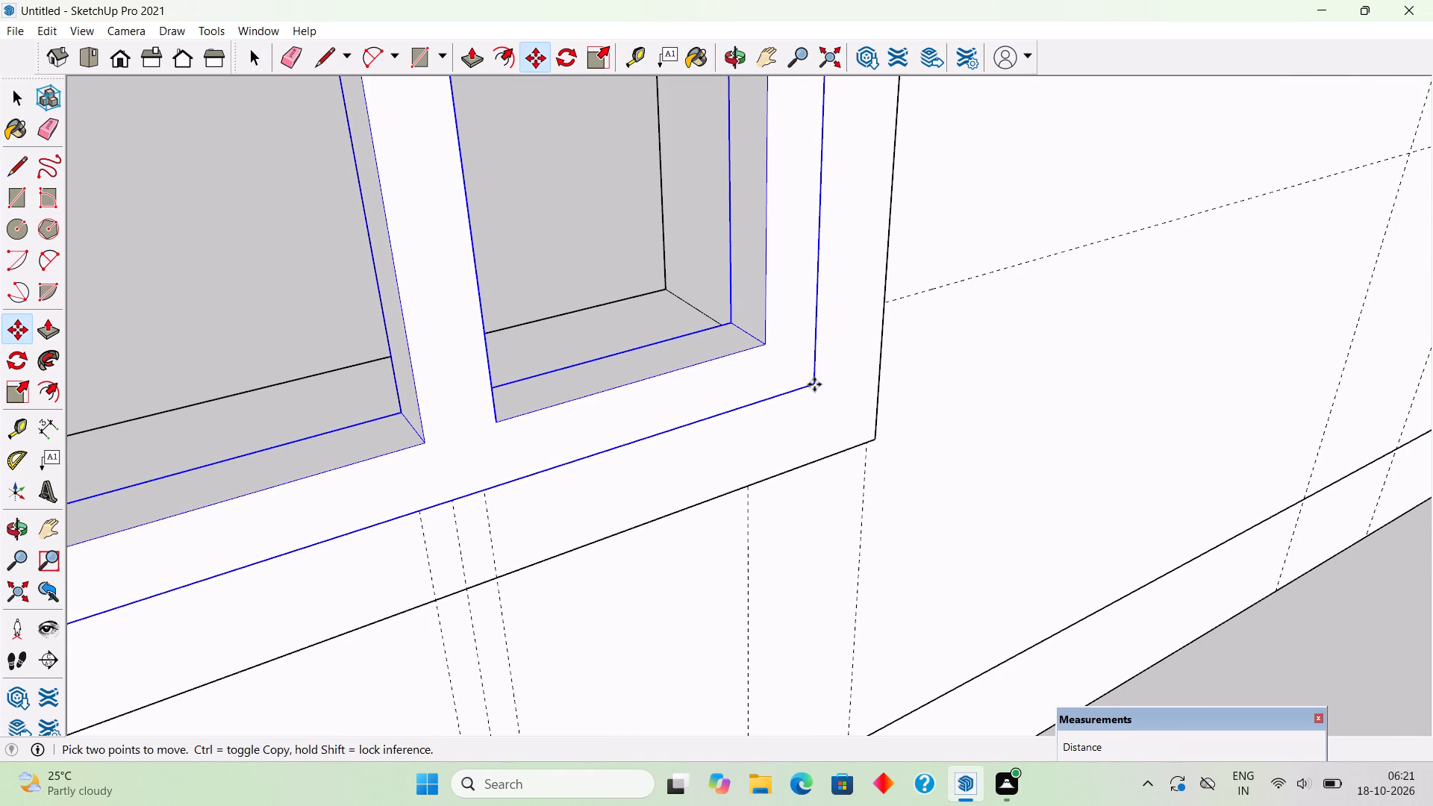
scroll(750, 345, "up", 4)
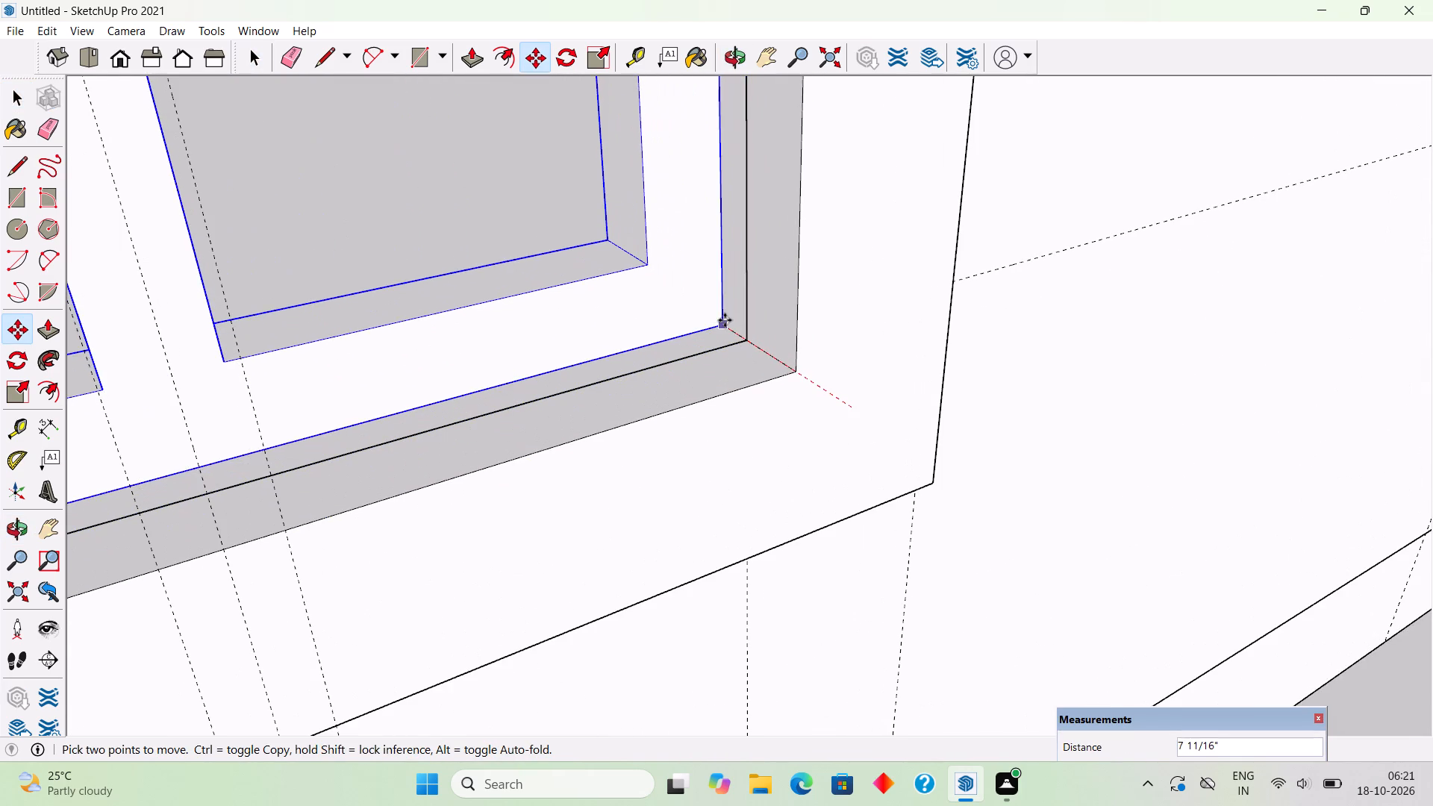
left_click(747, 337)
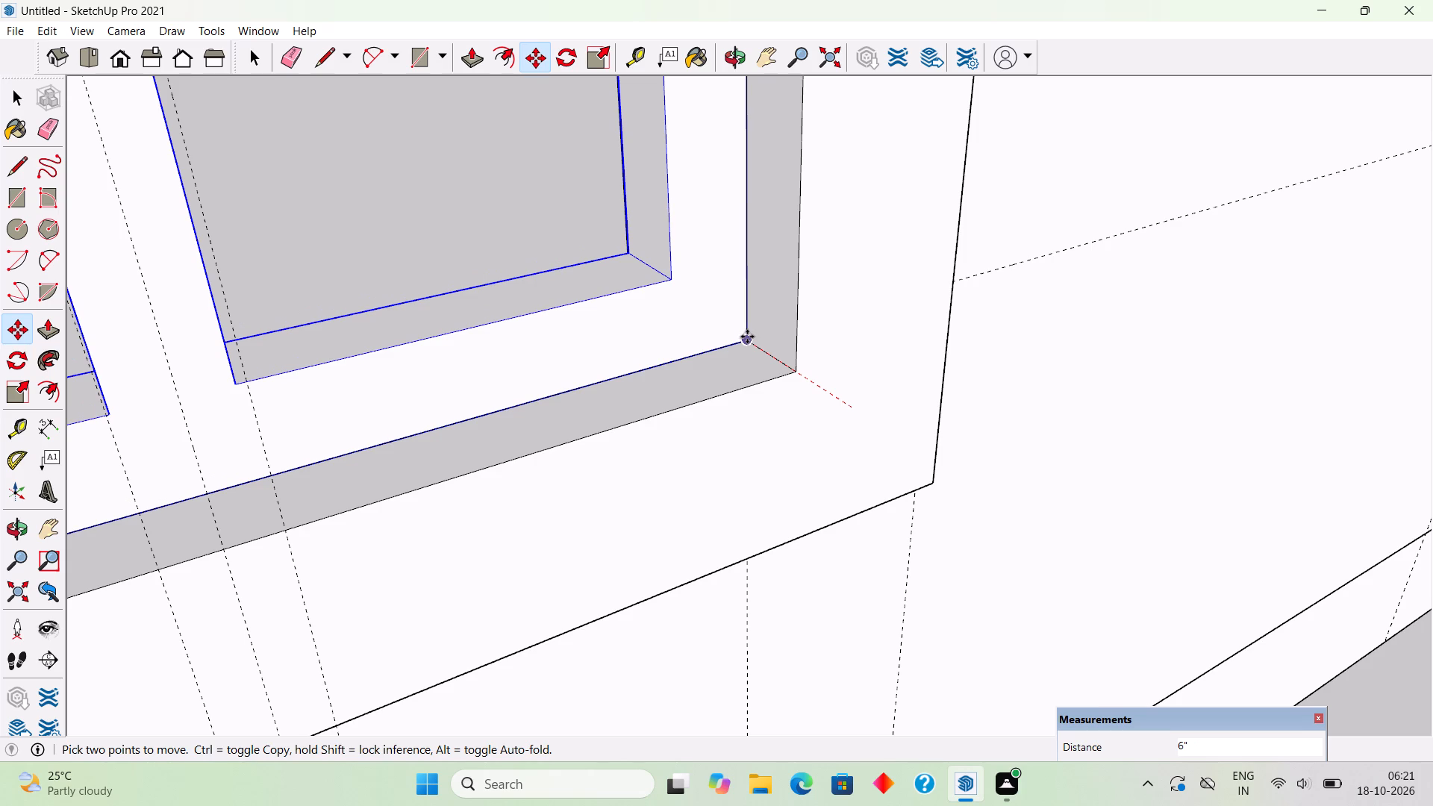
key("space")
scroll(747, 337, "down", 16)
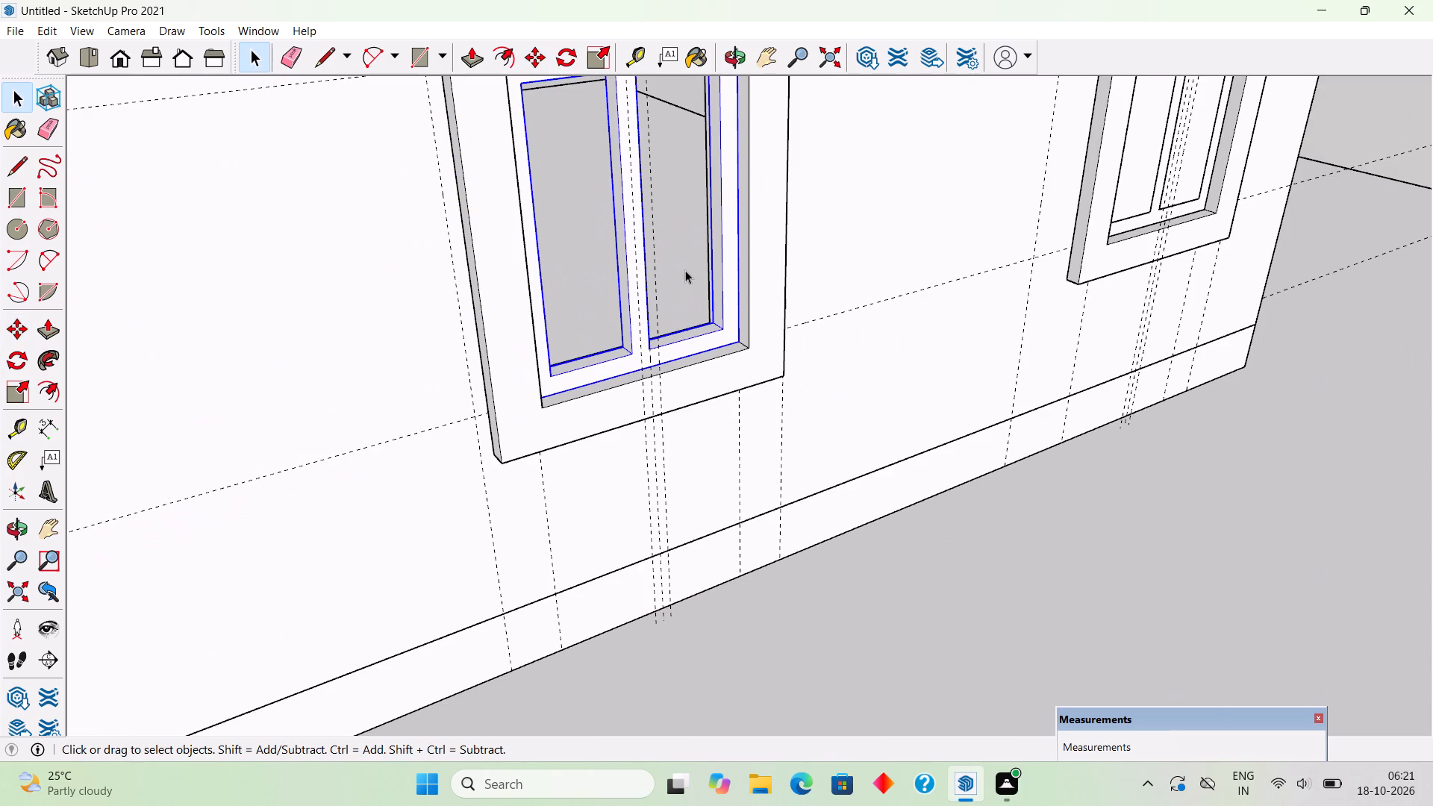
left_click(685, 270)
Draw a 3' 6" by 1' 1 1/2" pane rectangle across one inner frame opening and a matching rectangle across the other.
scroll(678, 290, "down", 5)
middle_click_drag(709, 302, 631, 248)
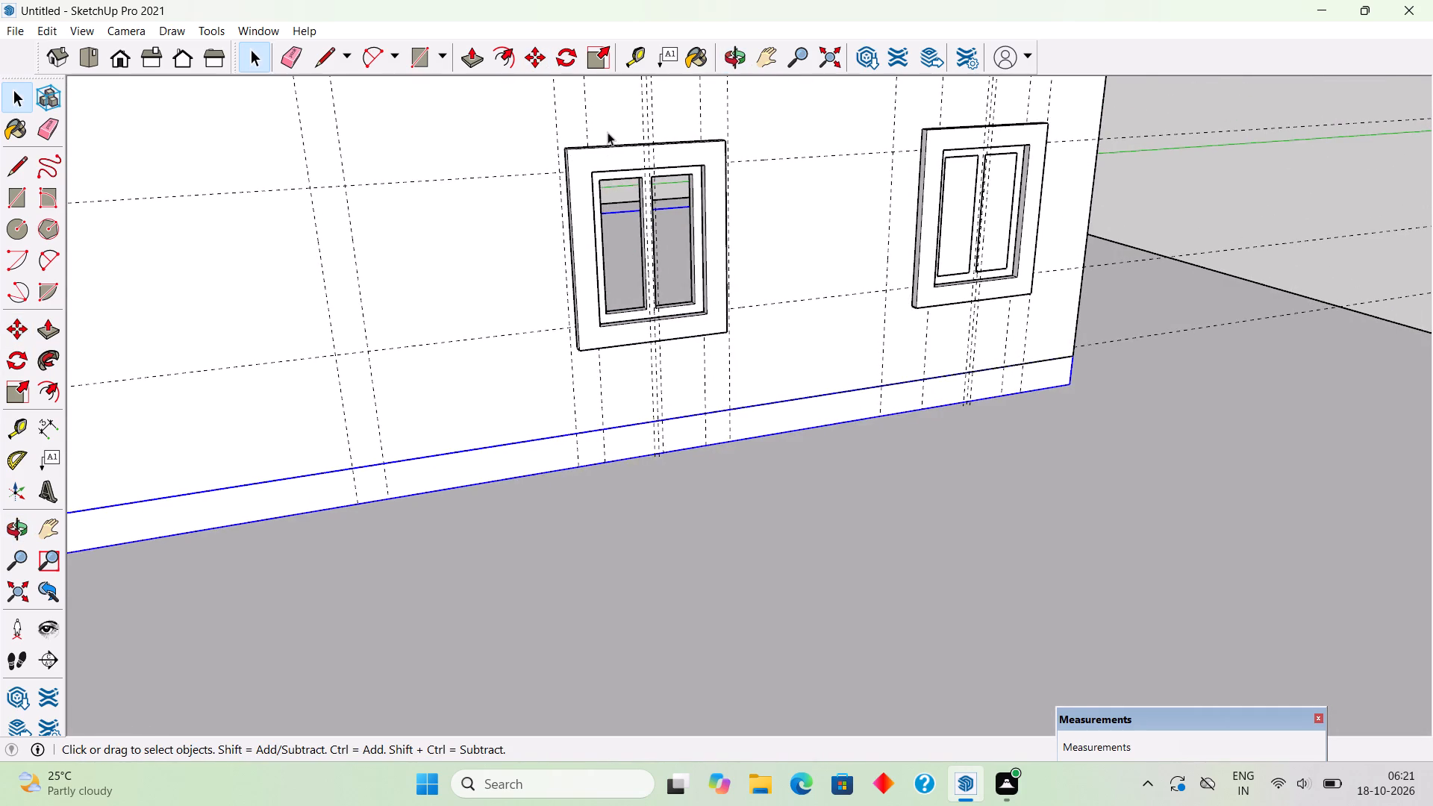
scroll(608, 132, "up", 5)
scroll(775, 222, "up", 1)
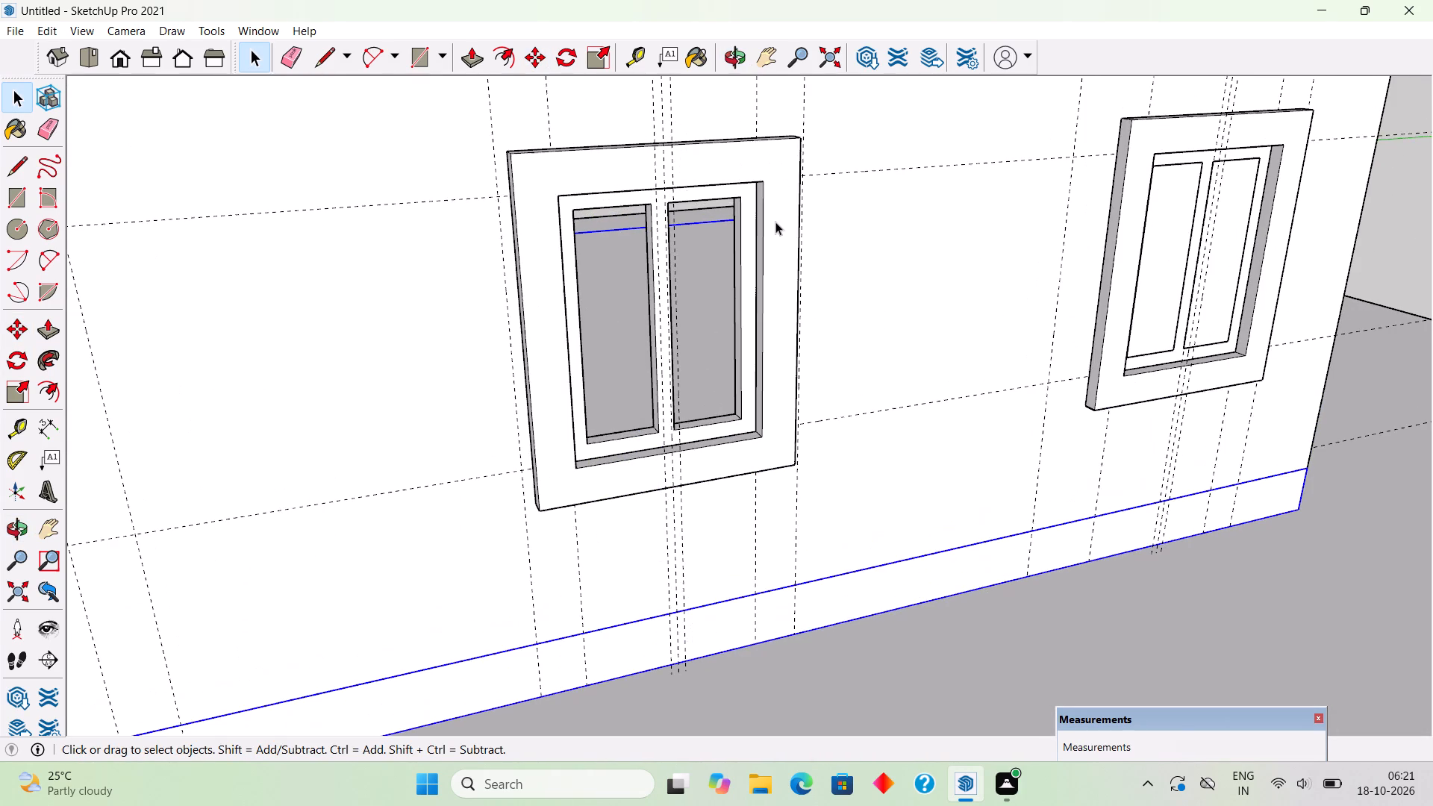
middle_click_drag(683, 173, 580, 160)
scroll(561, 172, "down", 3)
left_click(632, 216)
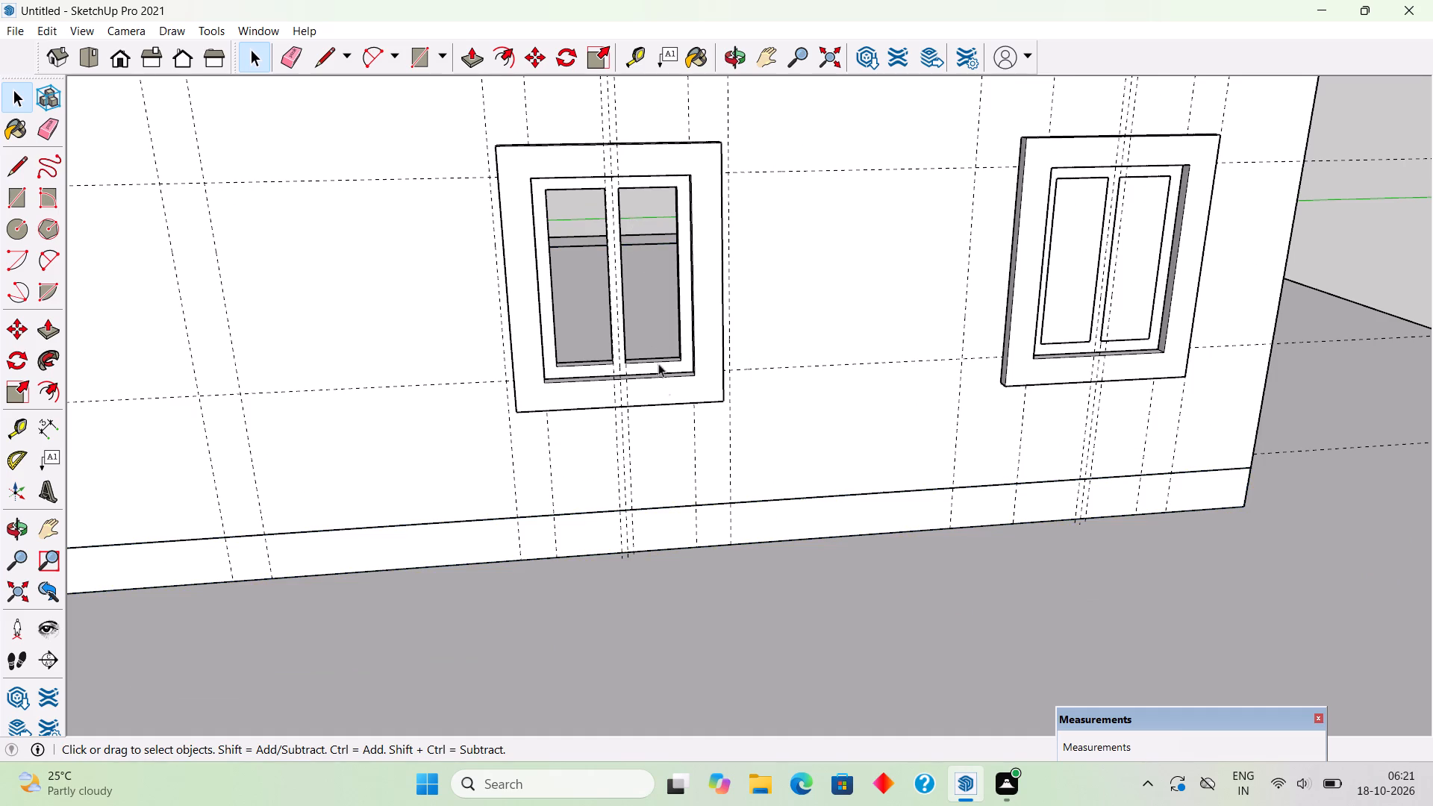
middle_click_drag(657, 373, 663, 290)
scroll(658, 158, "up", 7)
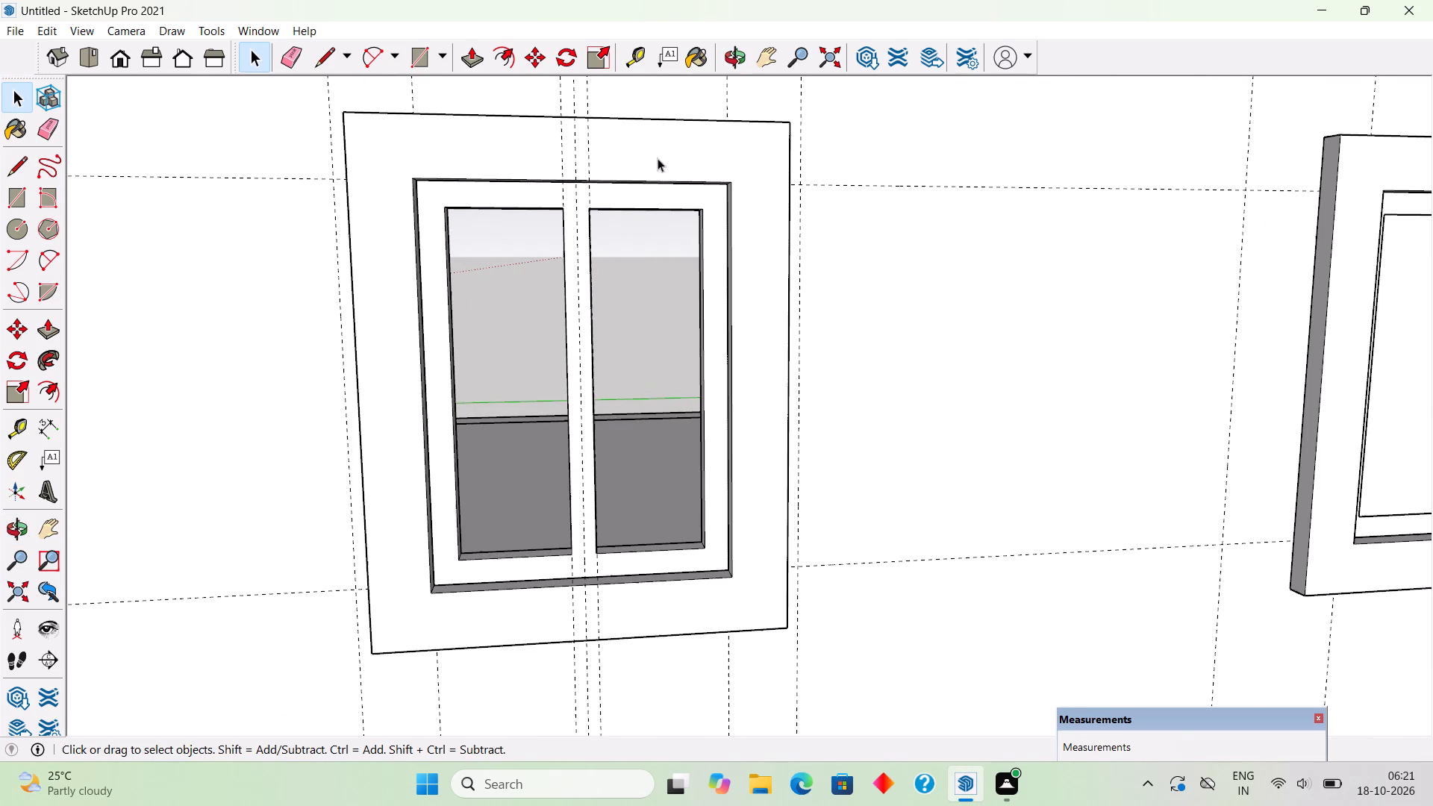
key("r")
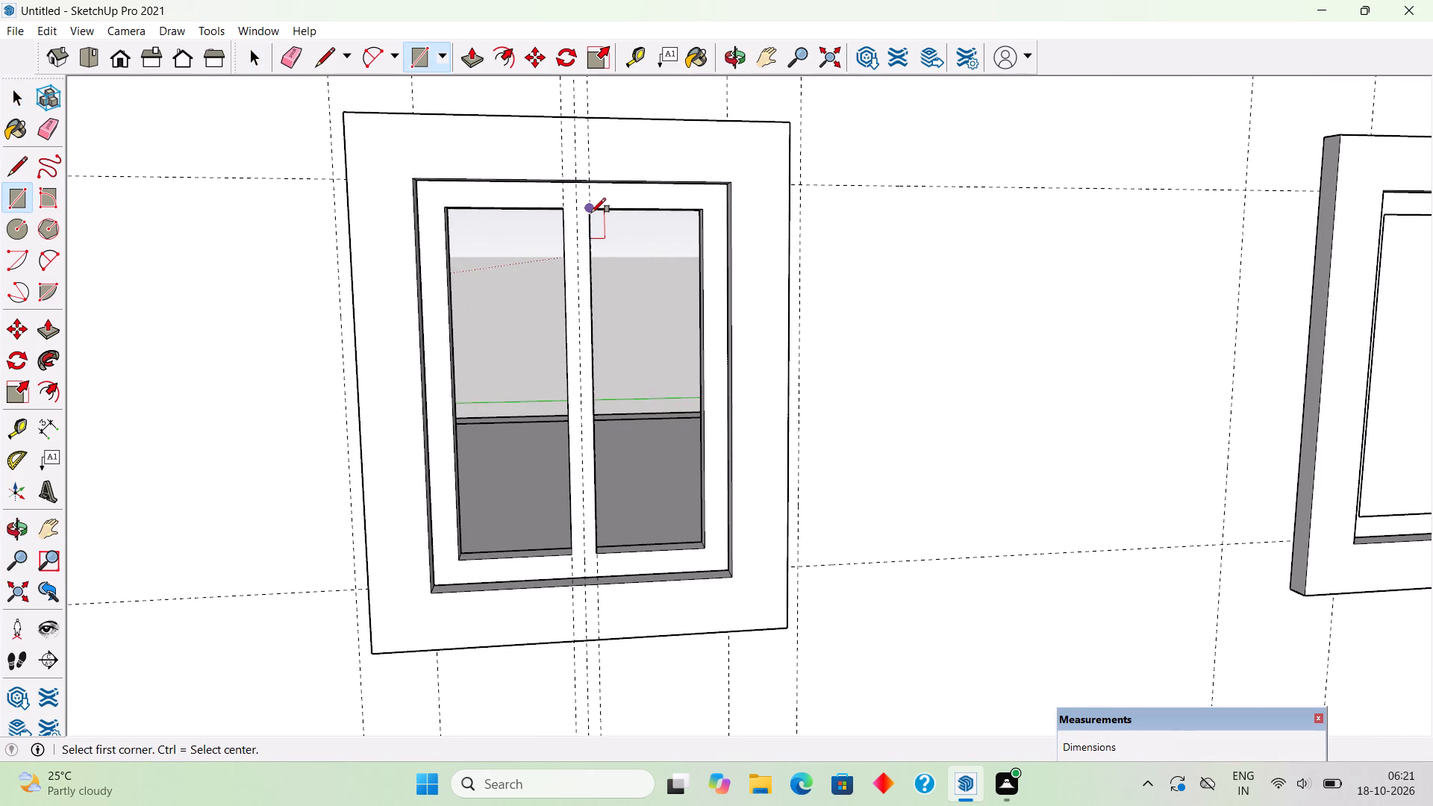
left_click(591, 213)
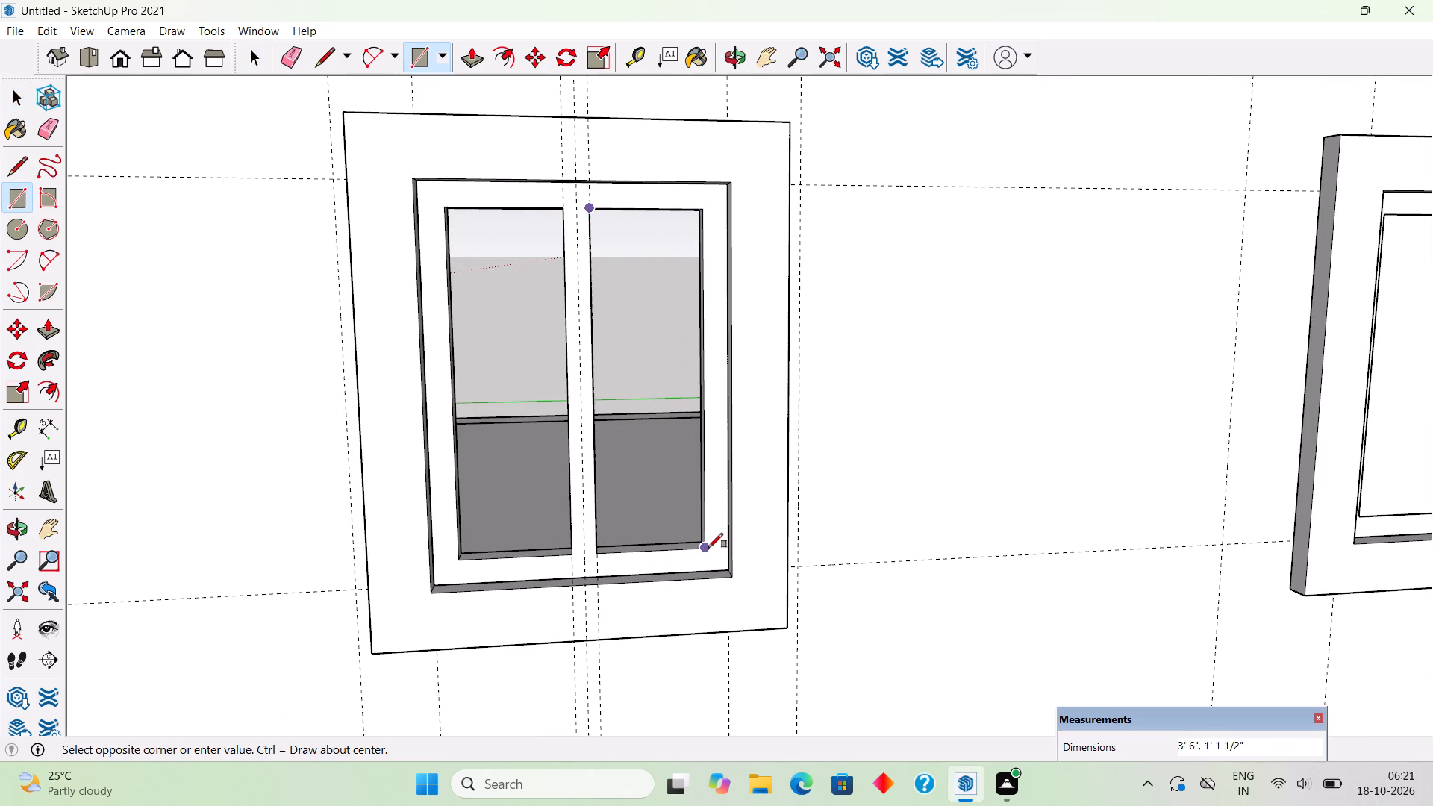
left_click(708, 548)
left_click(444, 207)
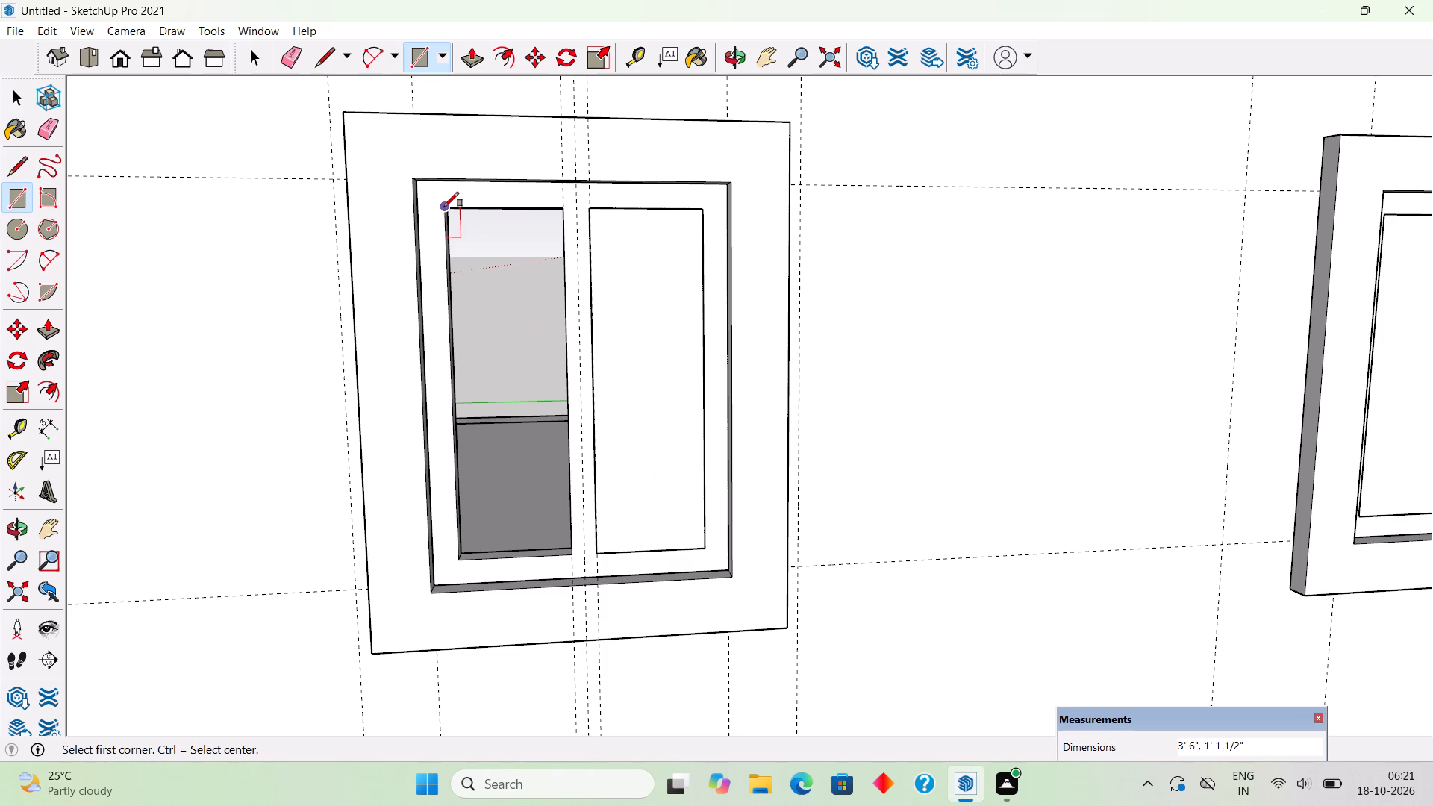
left_click(576, 552)
Make each of the two pane rectangles in this window its own group.
key("space")
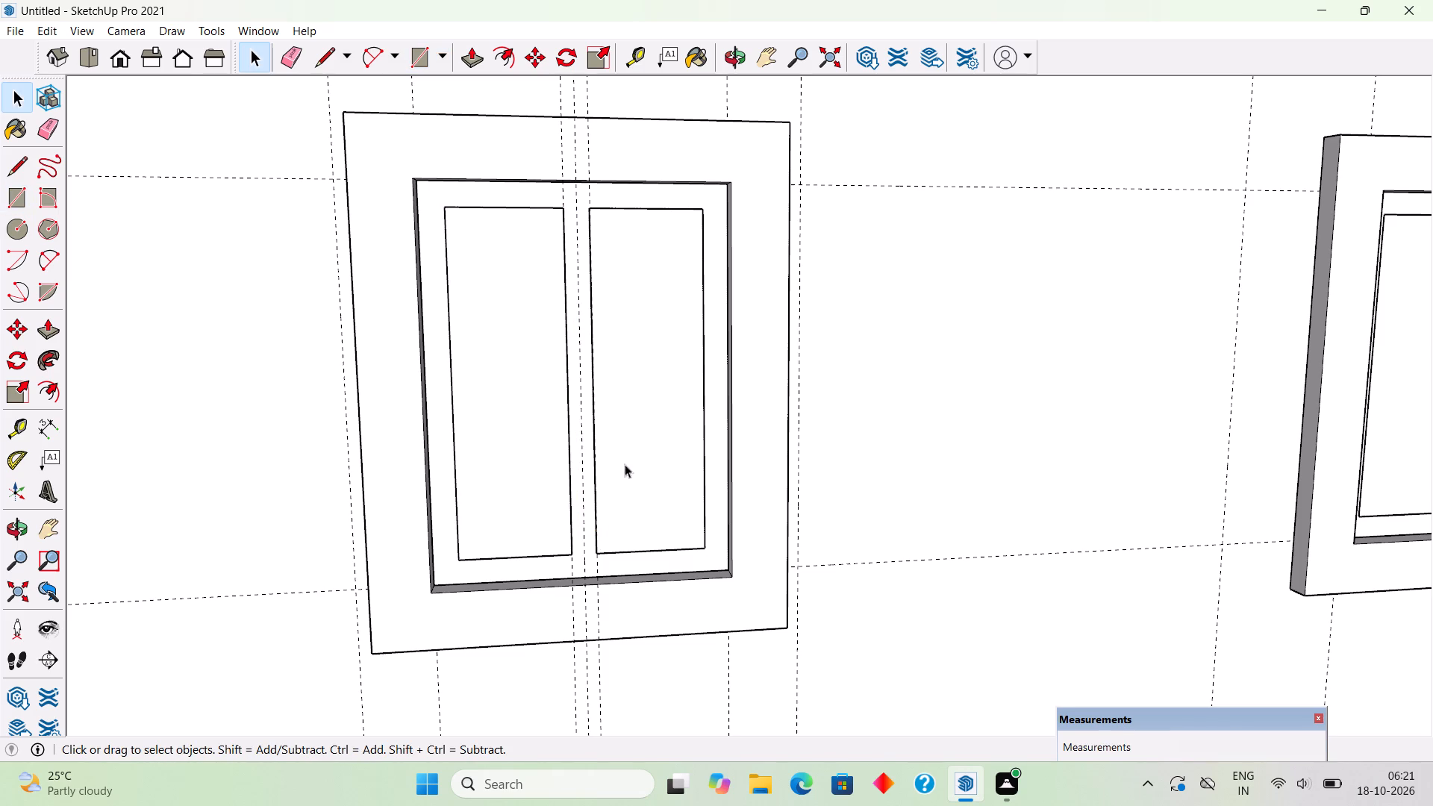
triple_click(652, 437)
right_click(652, 437)
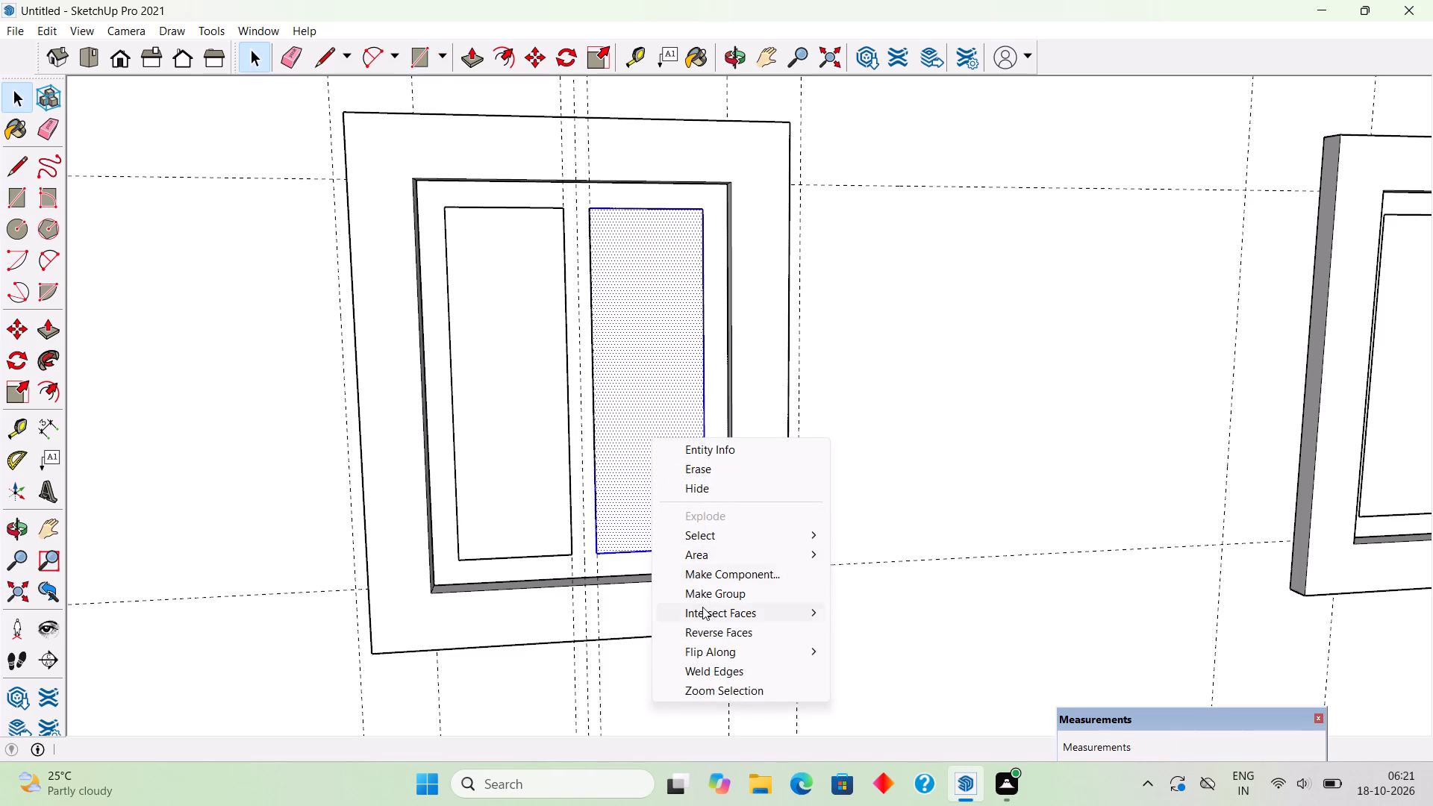
left_click(711, 590)
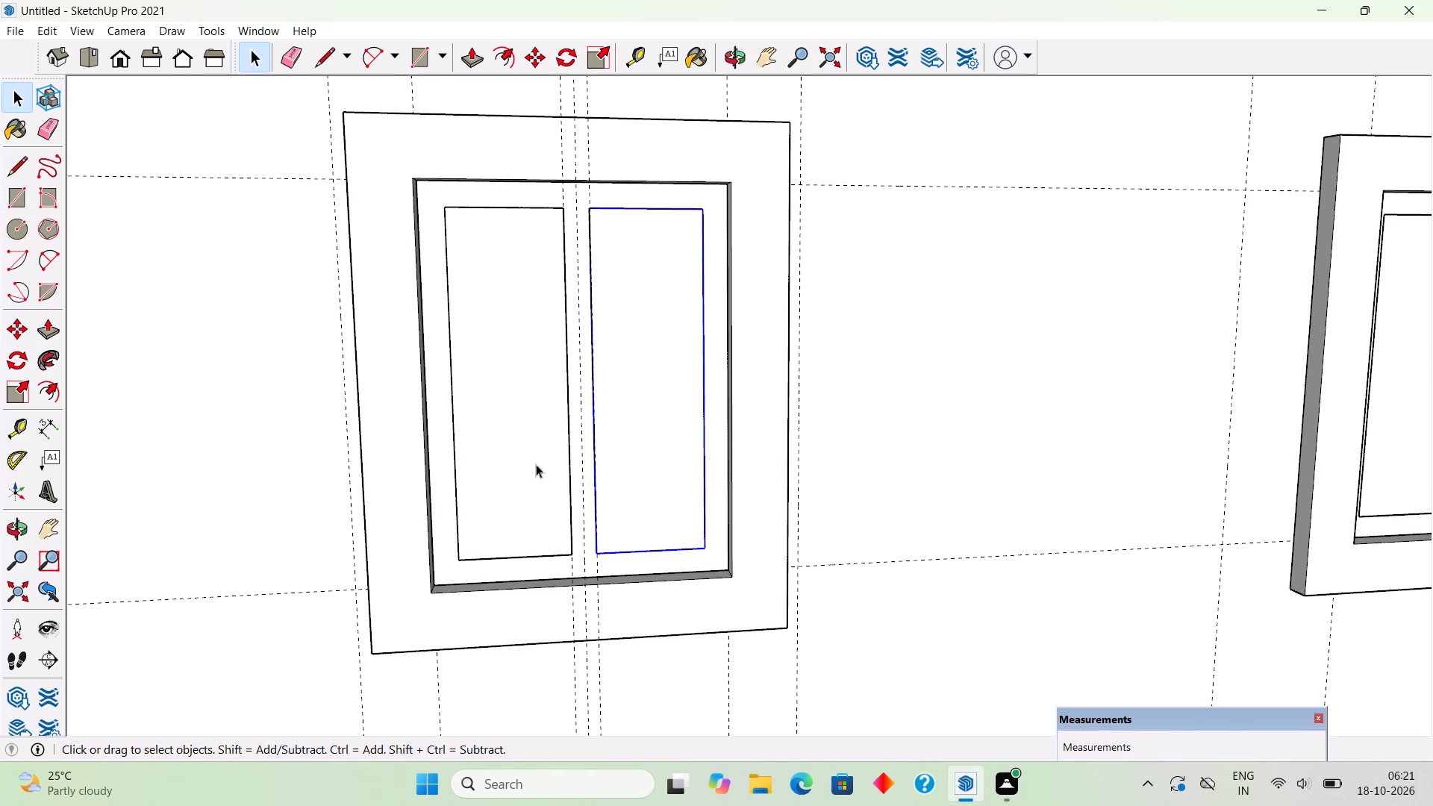
triple_click(536, 464)
right_click(536, 464)
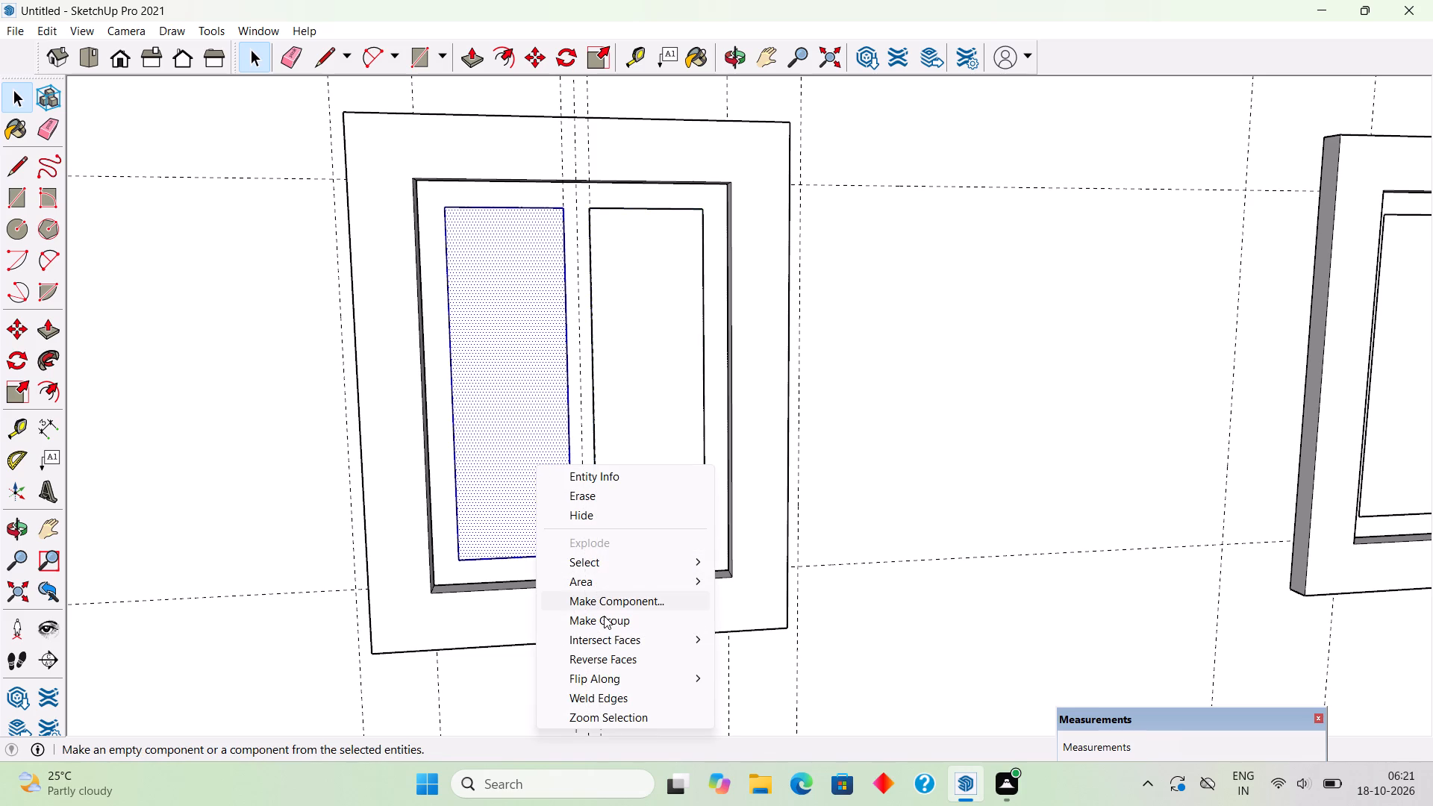
left_click(604, 616)
scroll(604, 616, "down", 20)
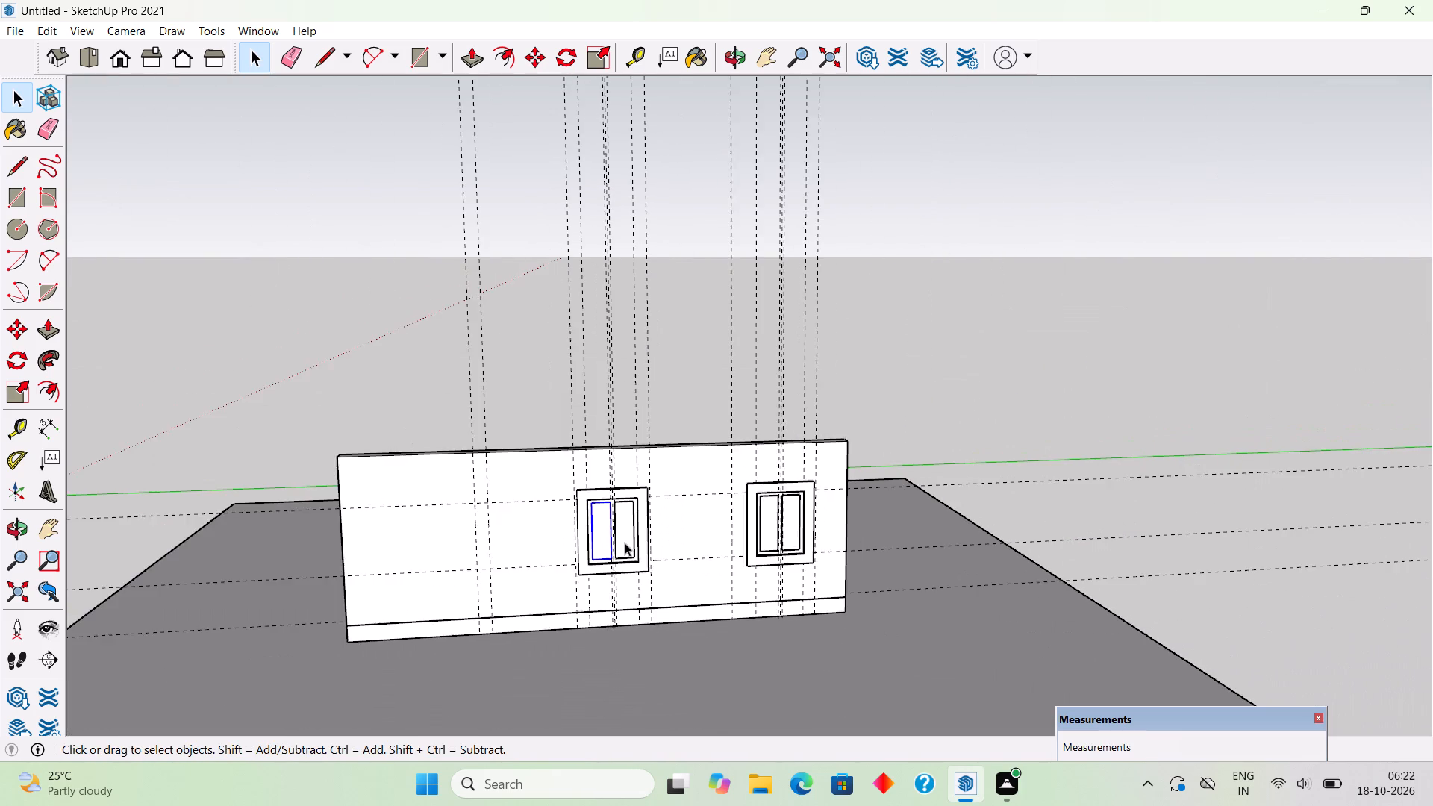
left_click(536, 410)
Push the platform's end face inward 7' 6" beneath the blank end of the wall, shortening the platform.
scroll(527, 642, "up", 7)
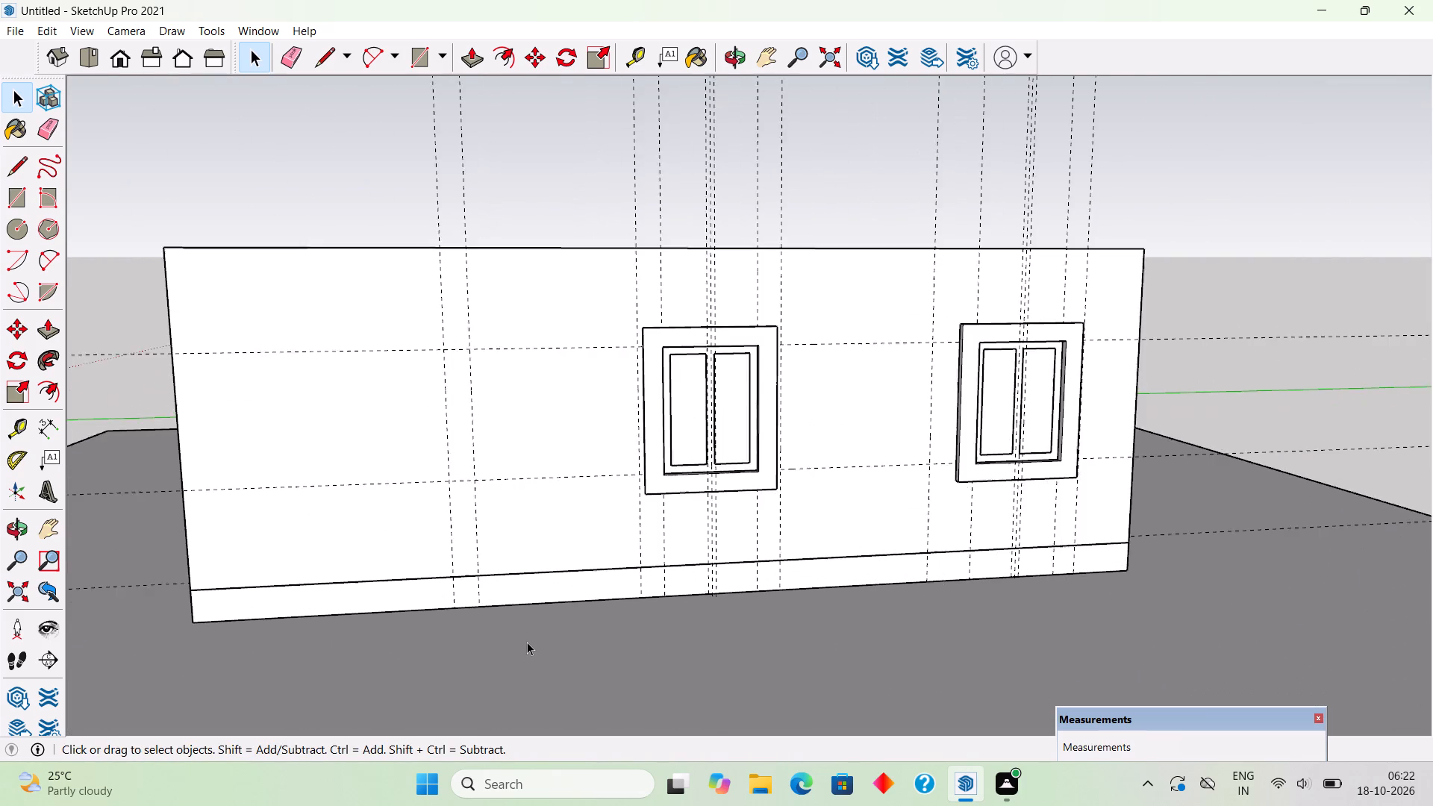
scroll(527, 642, "up", 2)
middle_click_drag(577, 540, 680, 360)
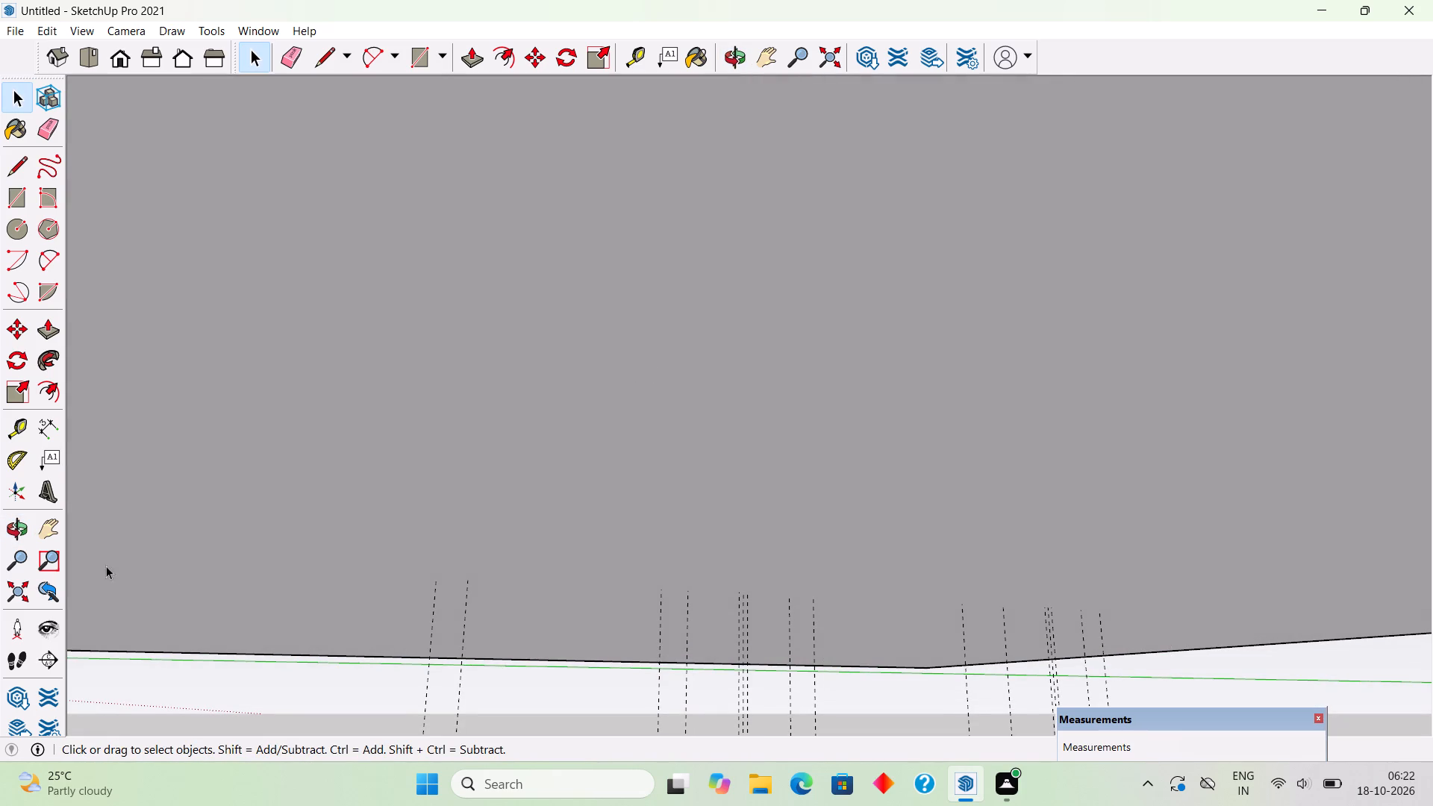
left_click(7, 593)
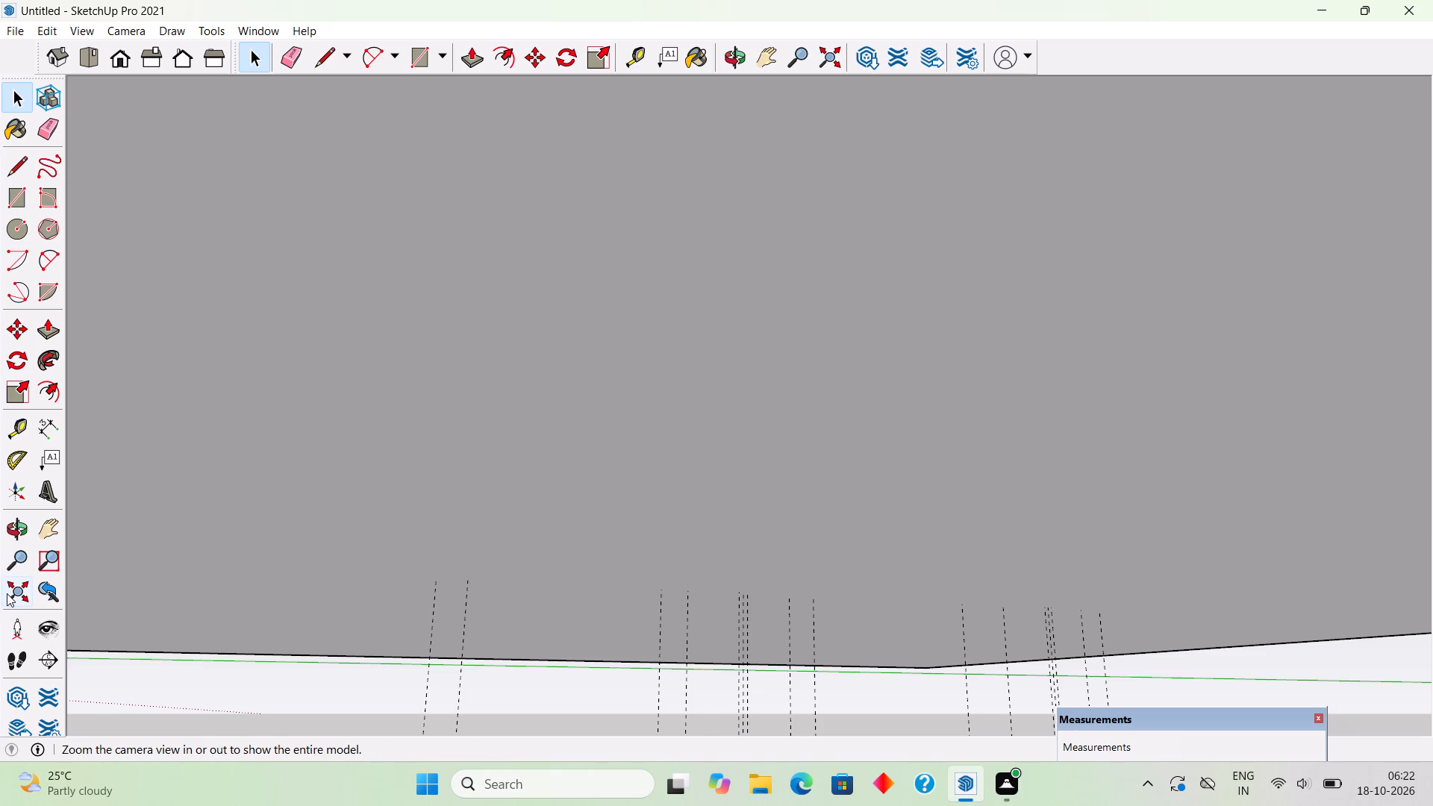
middle_click_drag(655, 483, 650, 710)
scroll(608, 522, "up", 3)
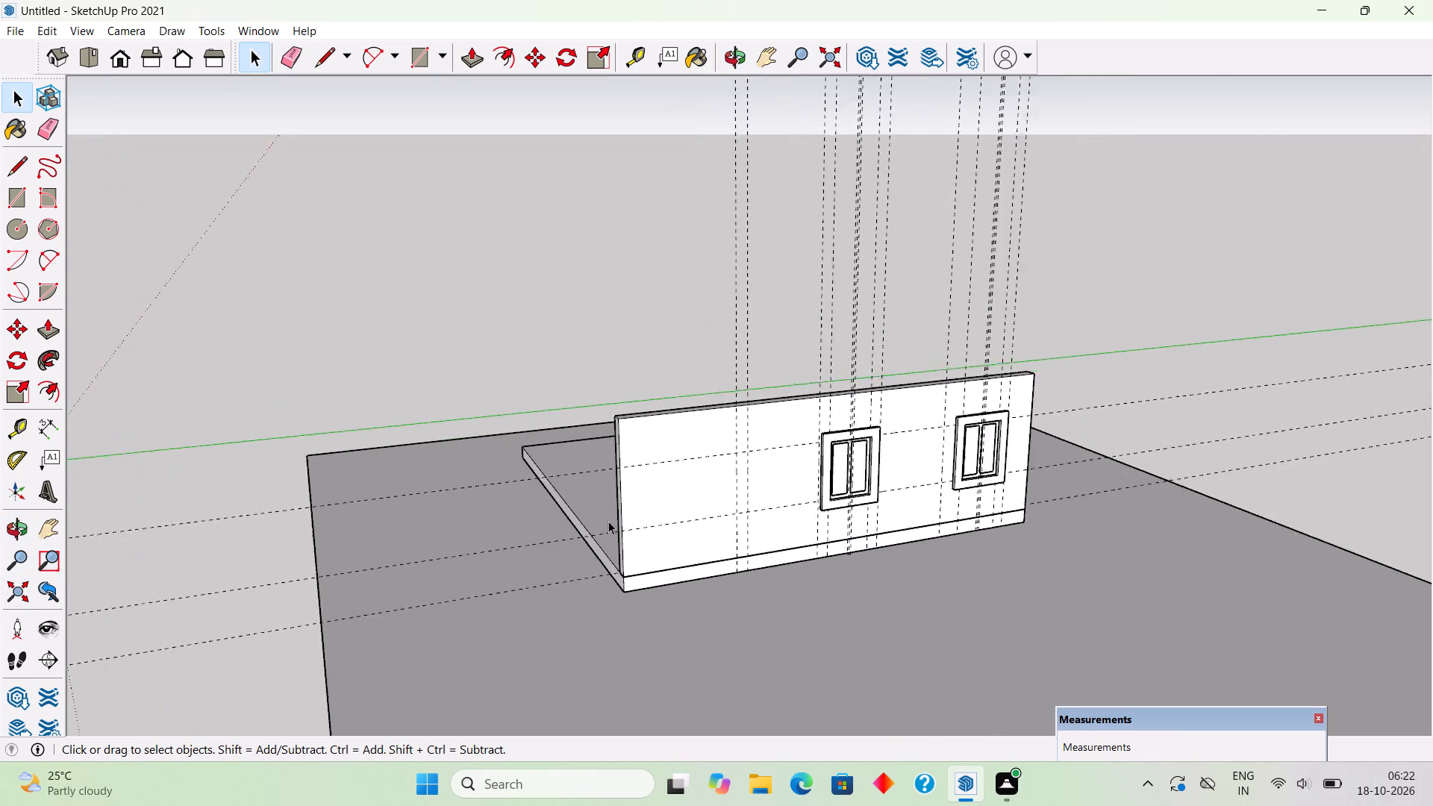
scroll(608, 521, "up", 6)
middle_click_drag(612, 541, 685, 548)
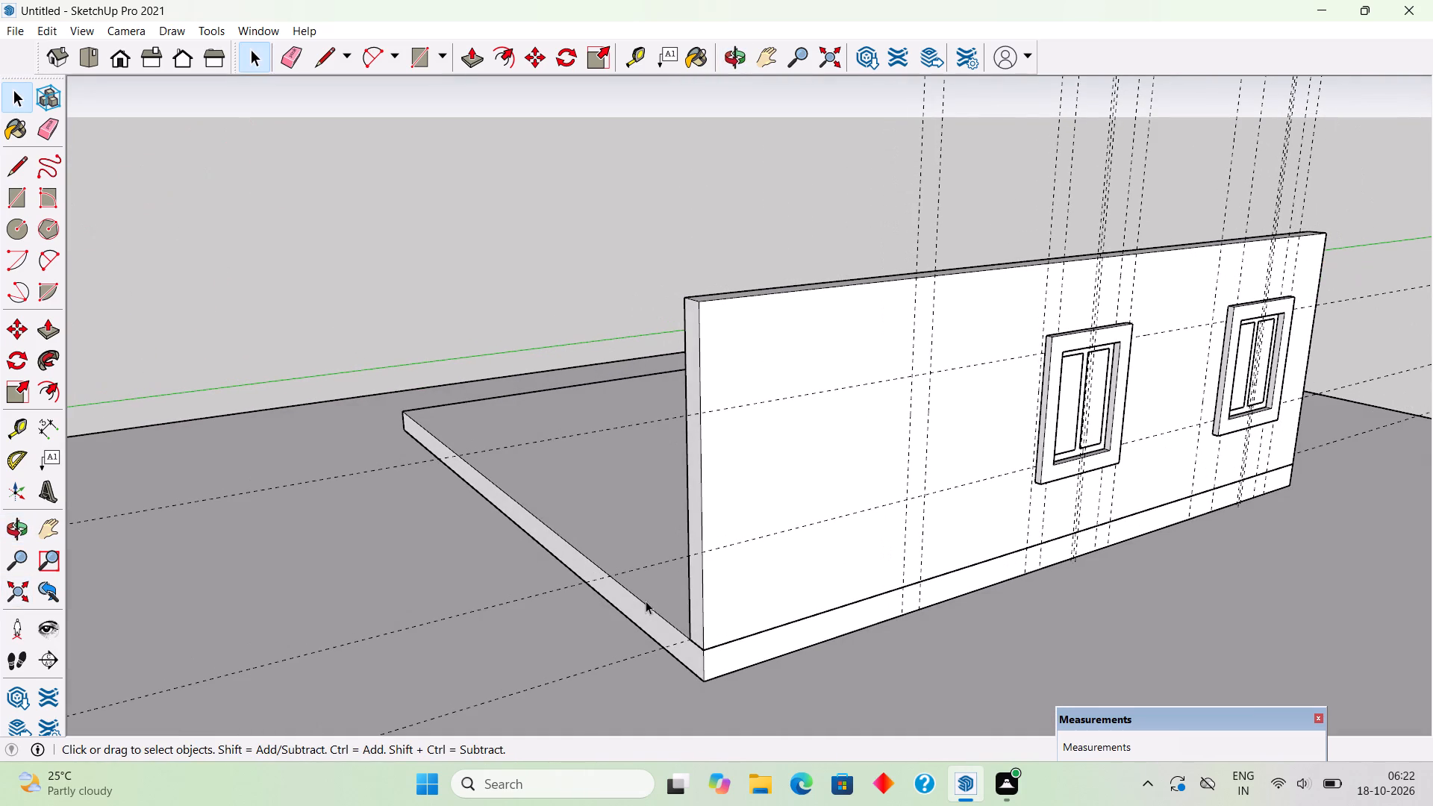
triple_click(641, 605)
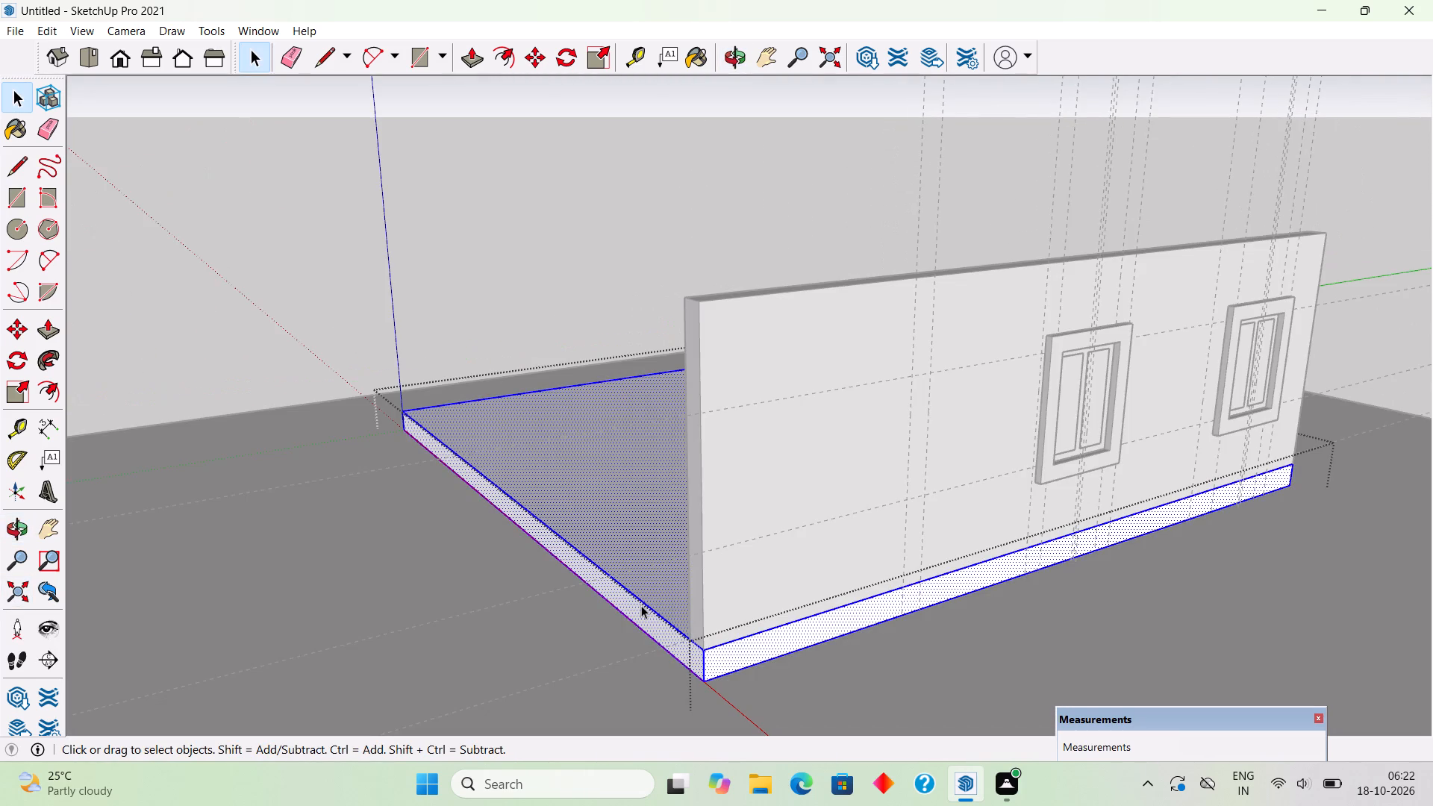
key("p")
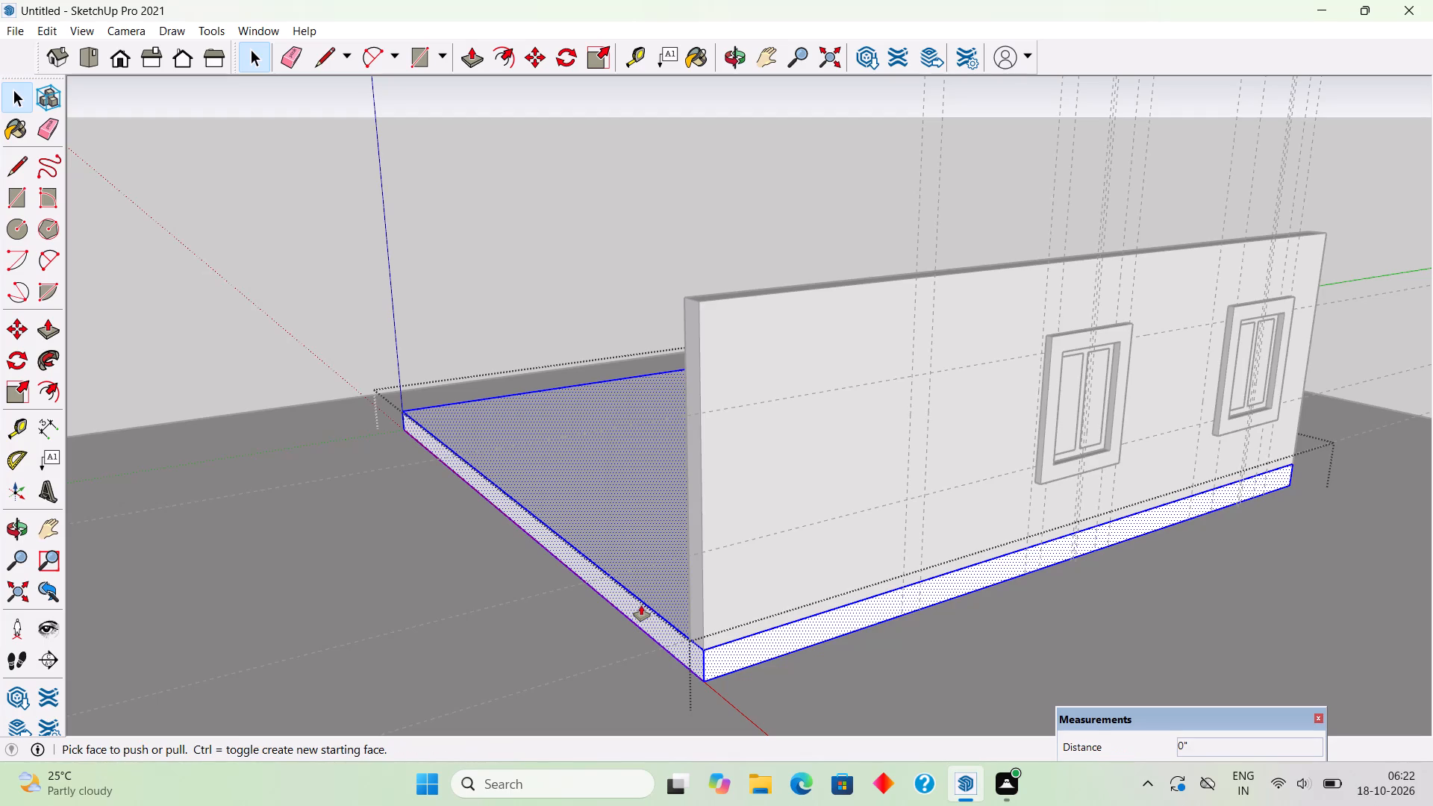
left_click(641, 605)
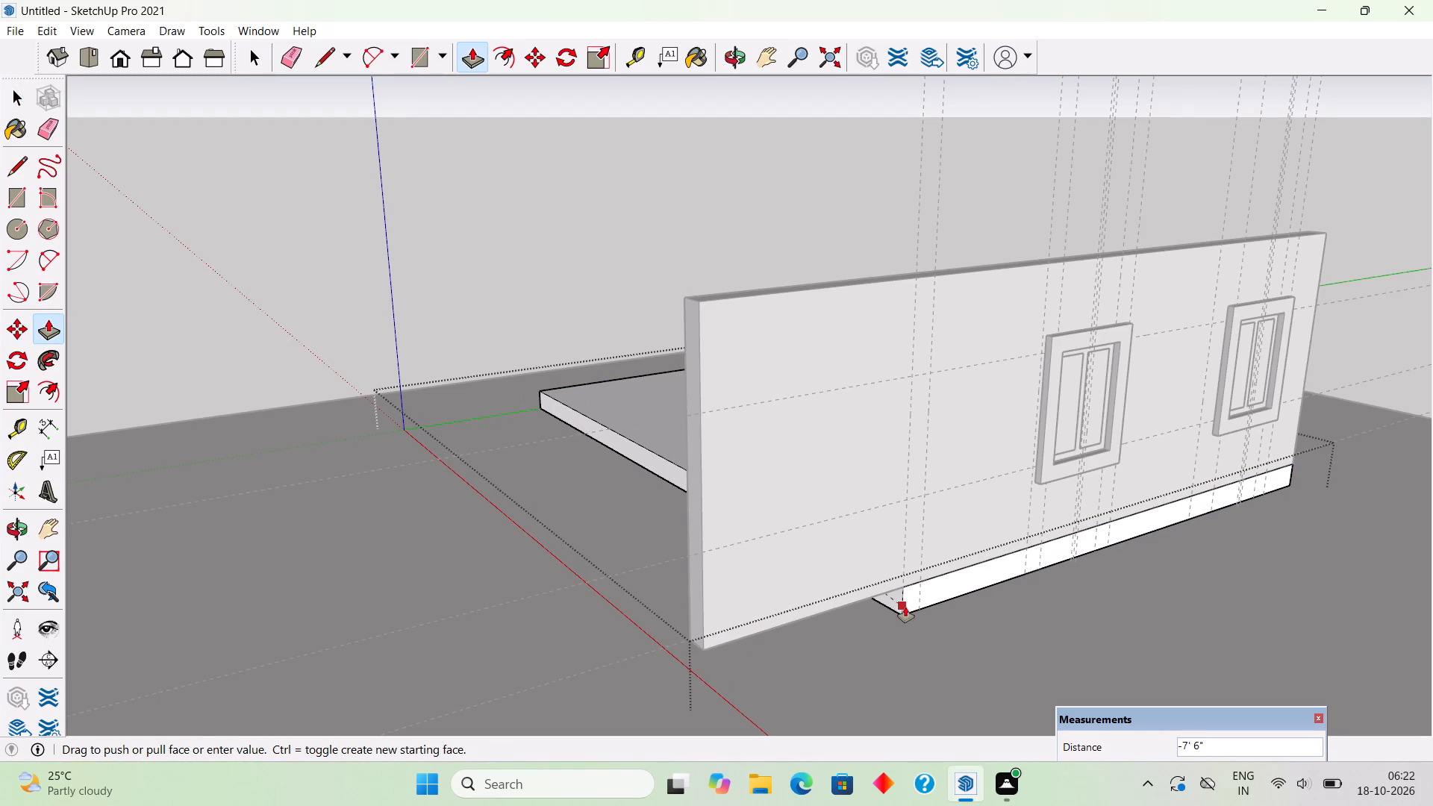
left_click(905, 607)
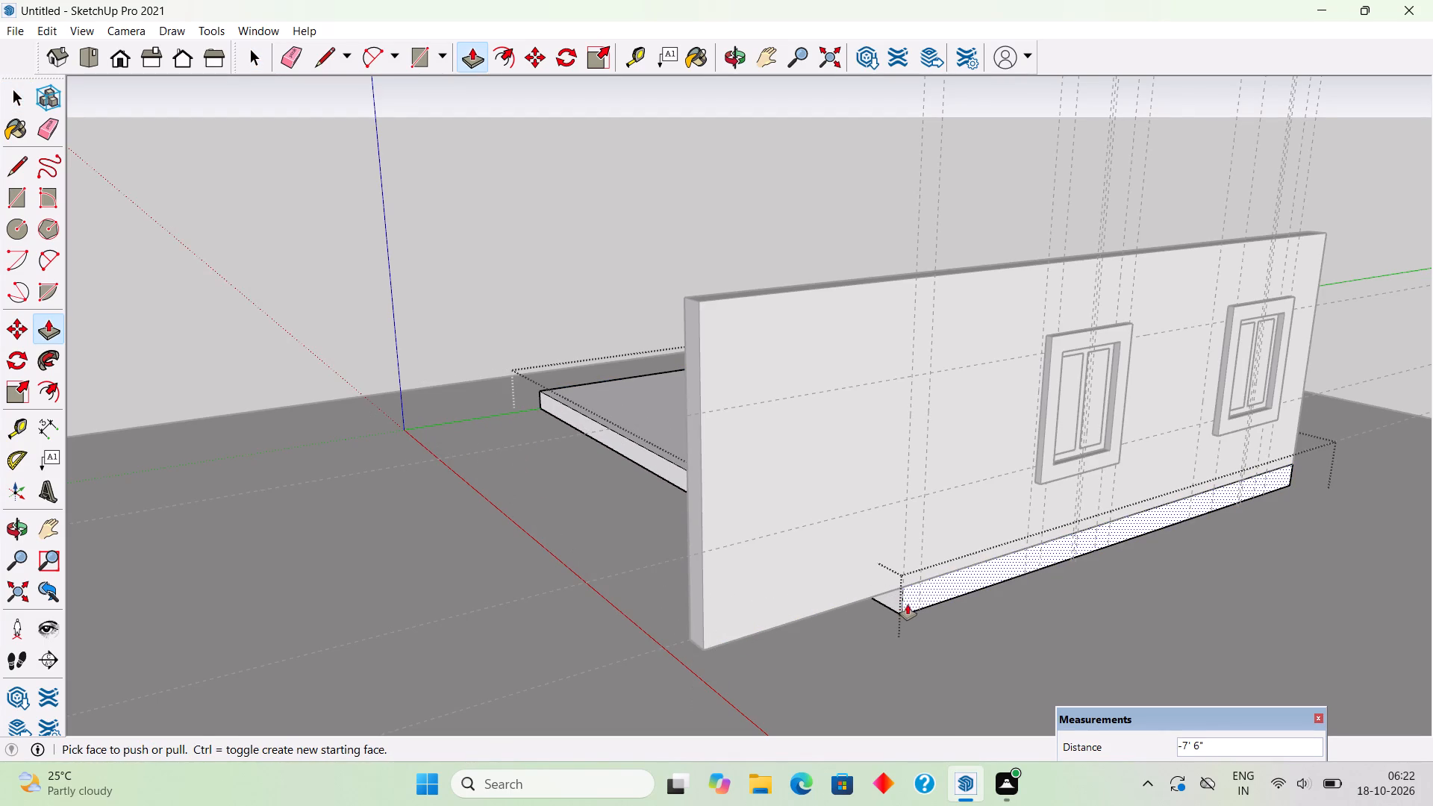
key("space")
Push the wall's blank end face inward until it sits just short of the shortened platform's end.
triple_click(704, 520)
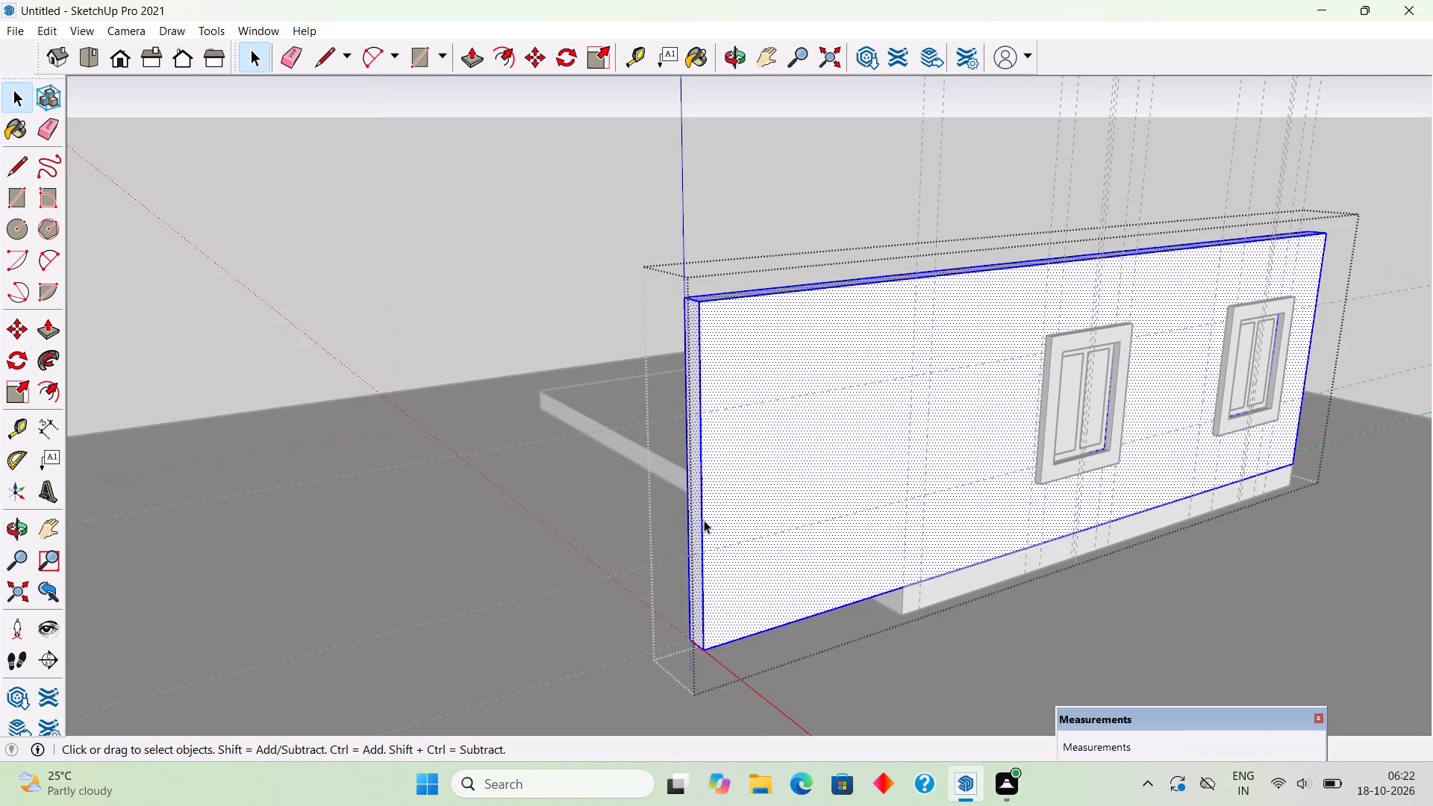
key("p")
left_click(699, 513)
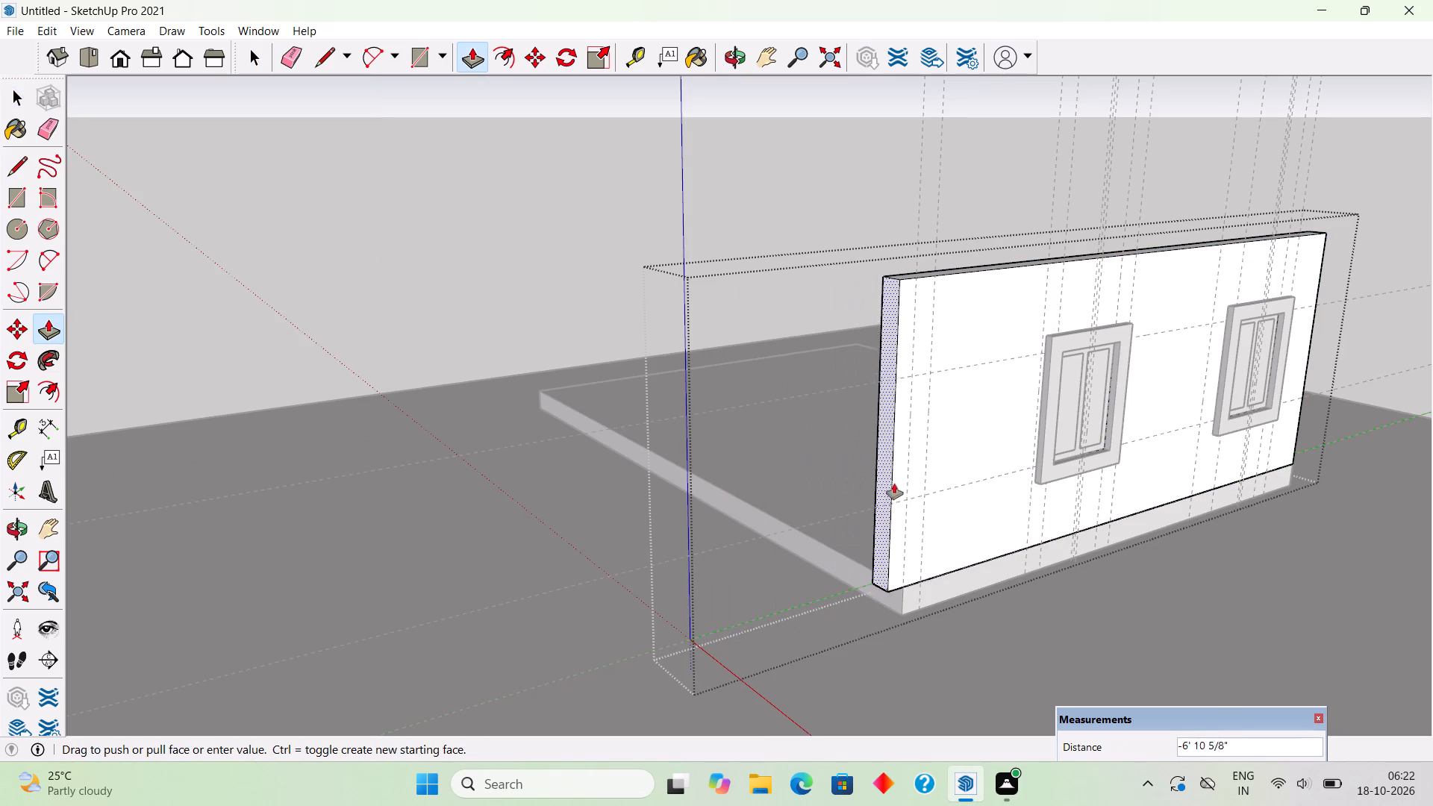
left_click(925, 556)
key("space")
left_click(572, 284)
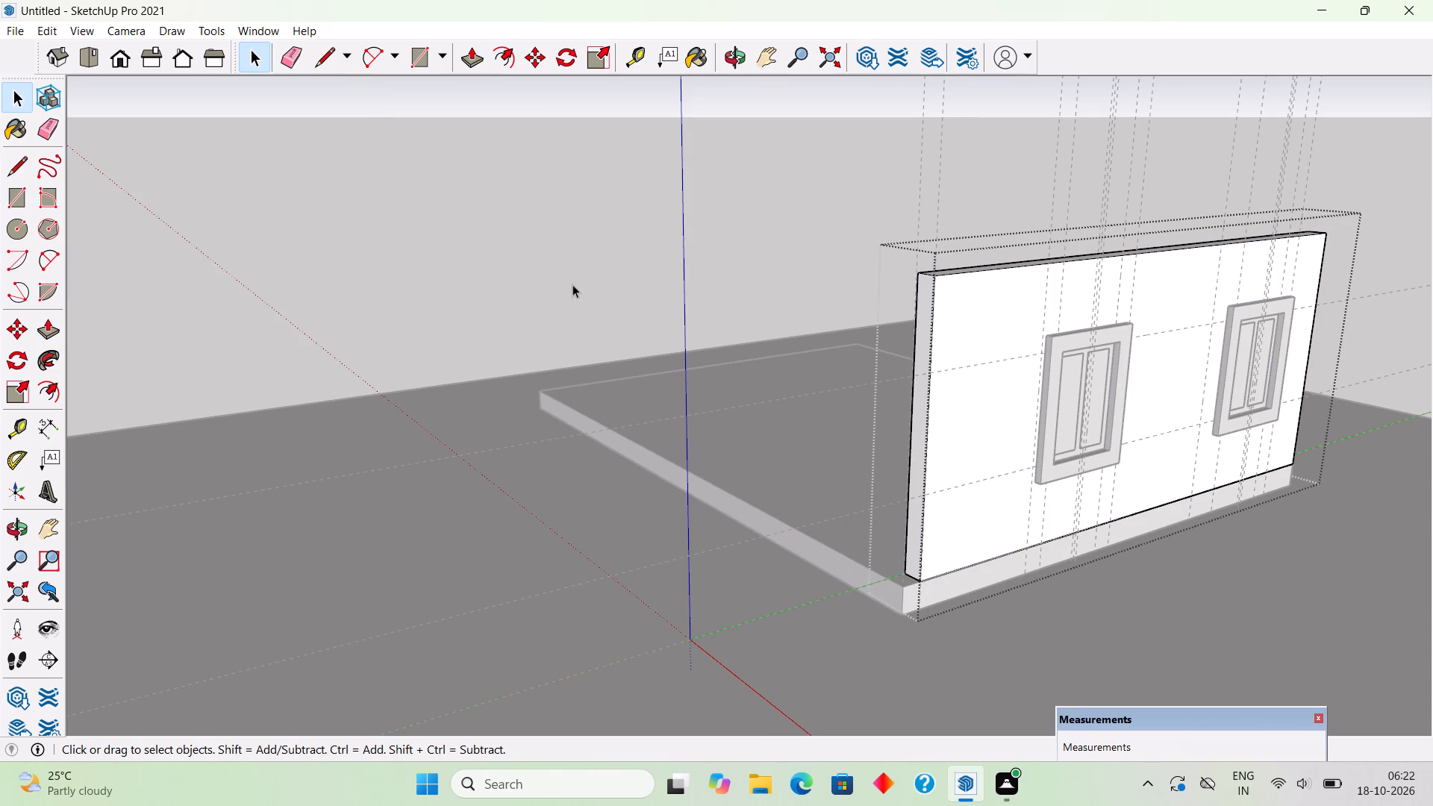
Pull the platform's end face outward about 6' 4" past the shortened wall's end.
scroll(572, 284, "down", 4)
middle_click_drag(603, 431, 911, 495)
scroll(978, 425, "up", 1)
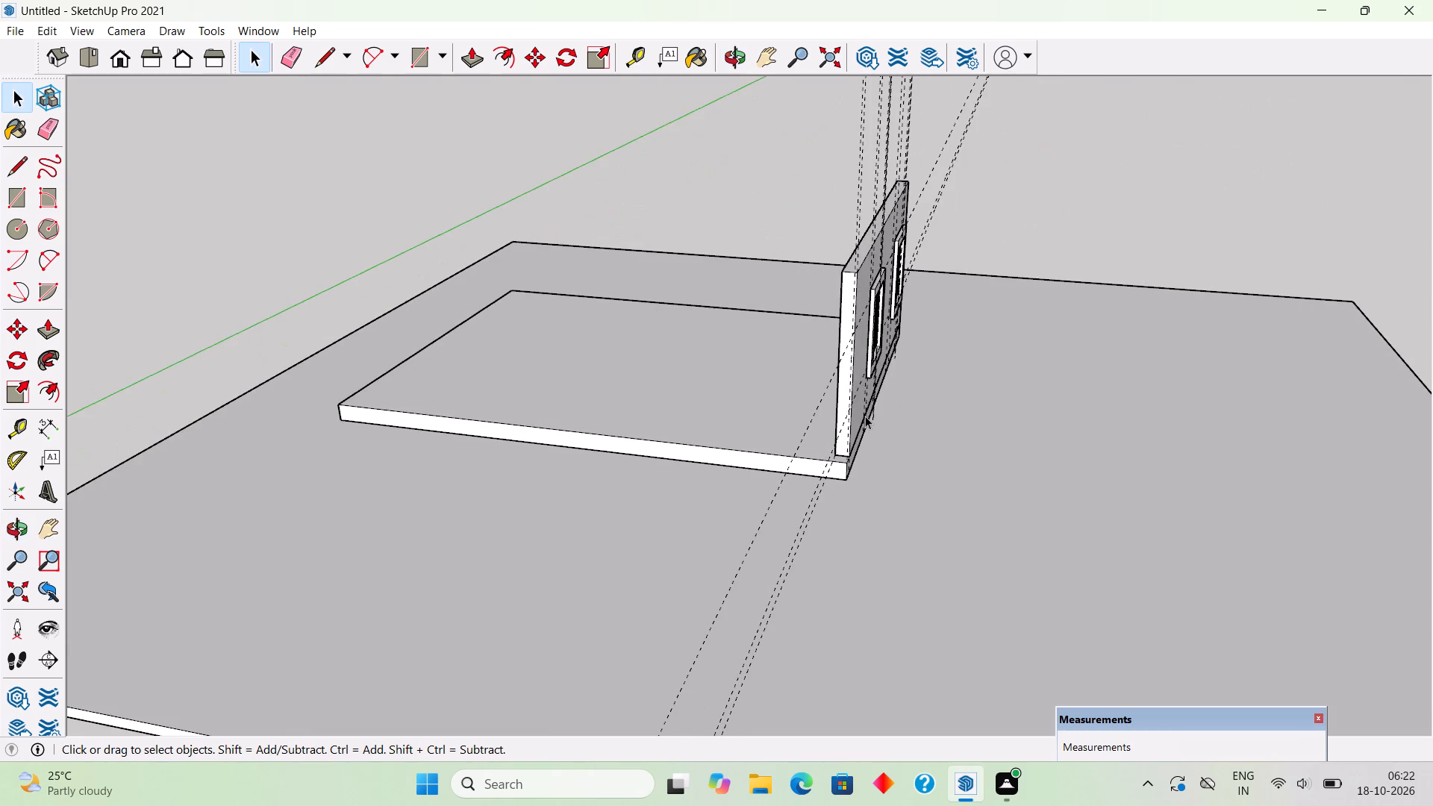
scroll(865, 416, "up", 5)
scroll(769, 554, "up", 5)
scroll(823, 523, "down", 3)
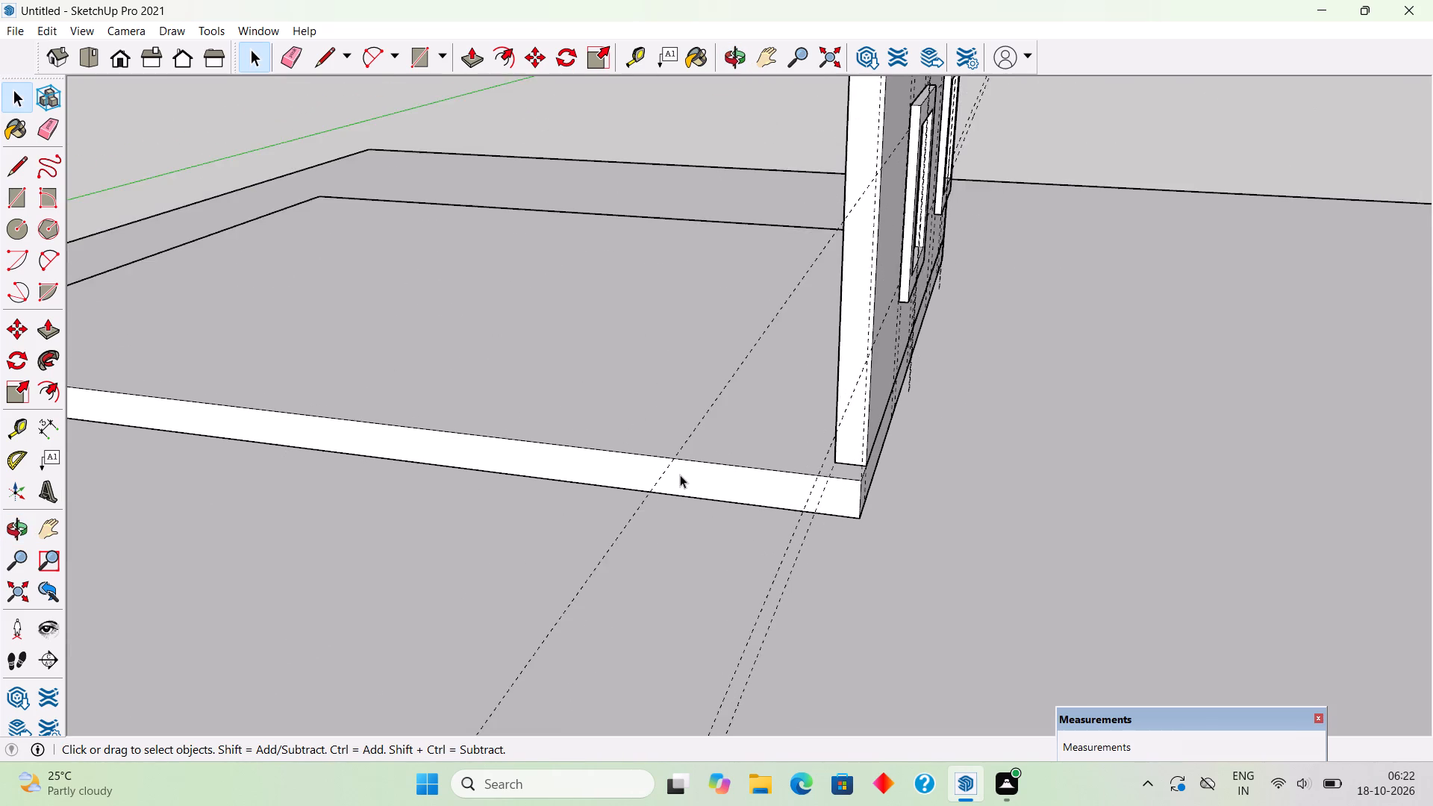
scroll(680, 475, "down", 5)
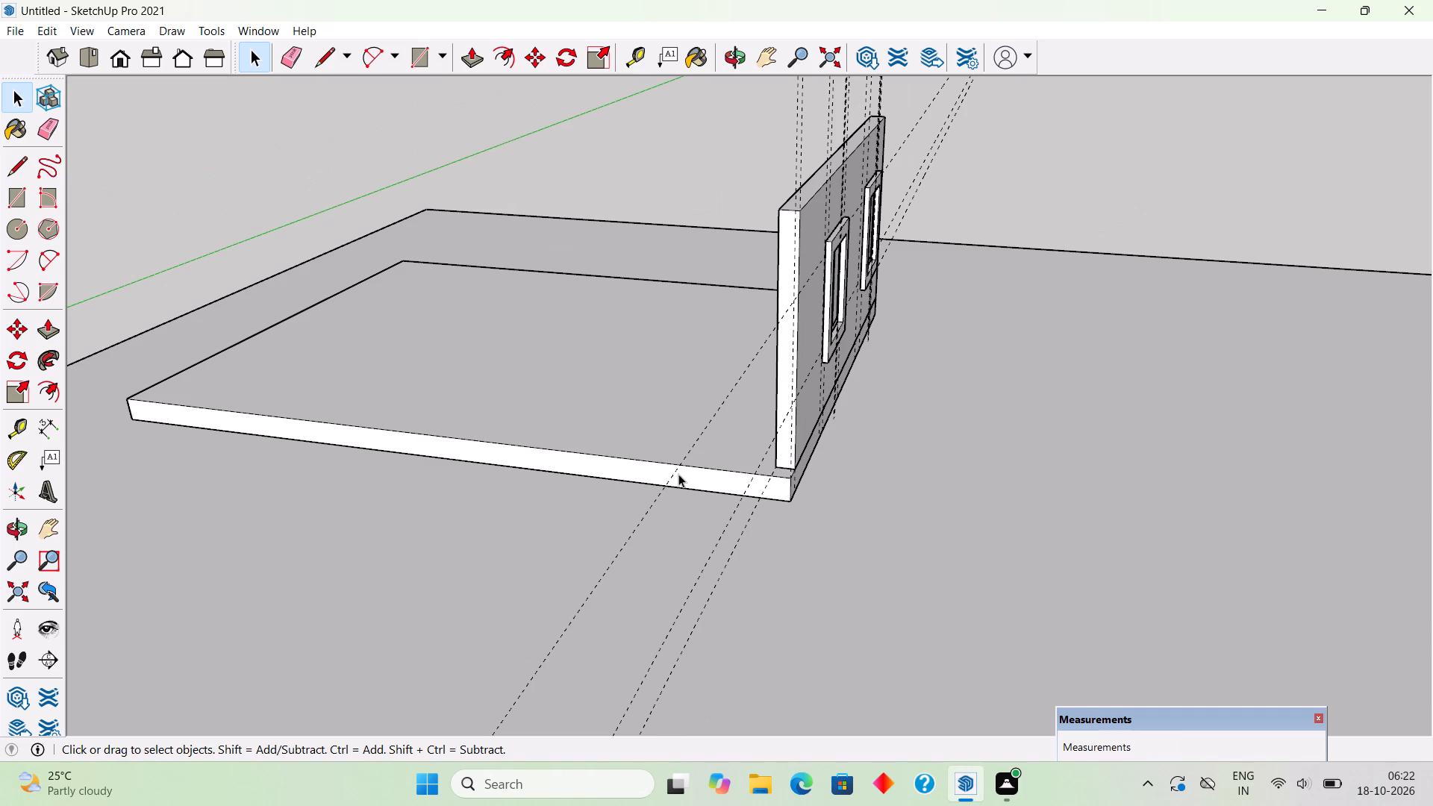
triple_click(678, 474)
left_click(678, 474)
key("p")
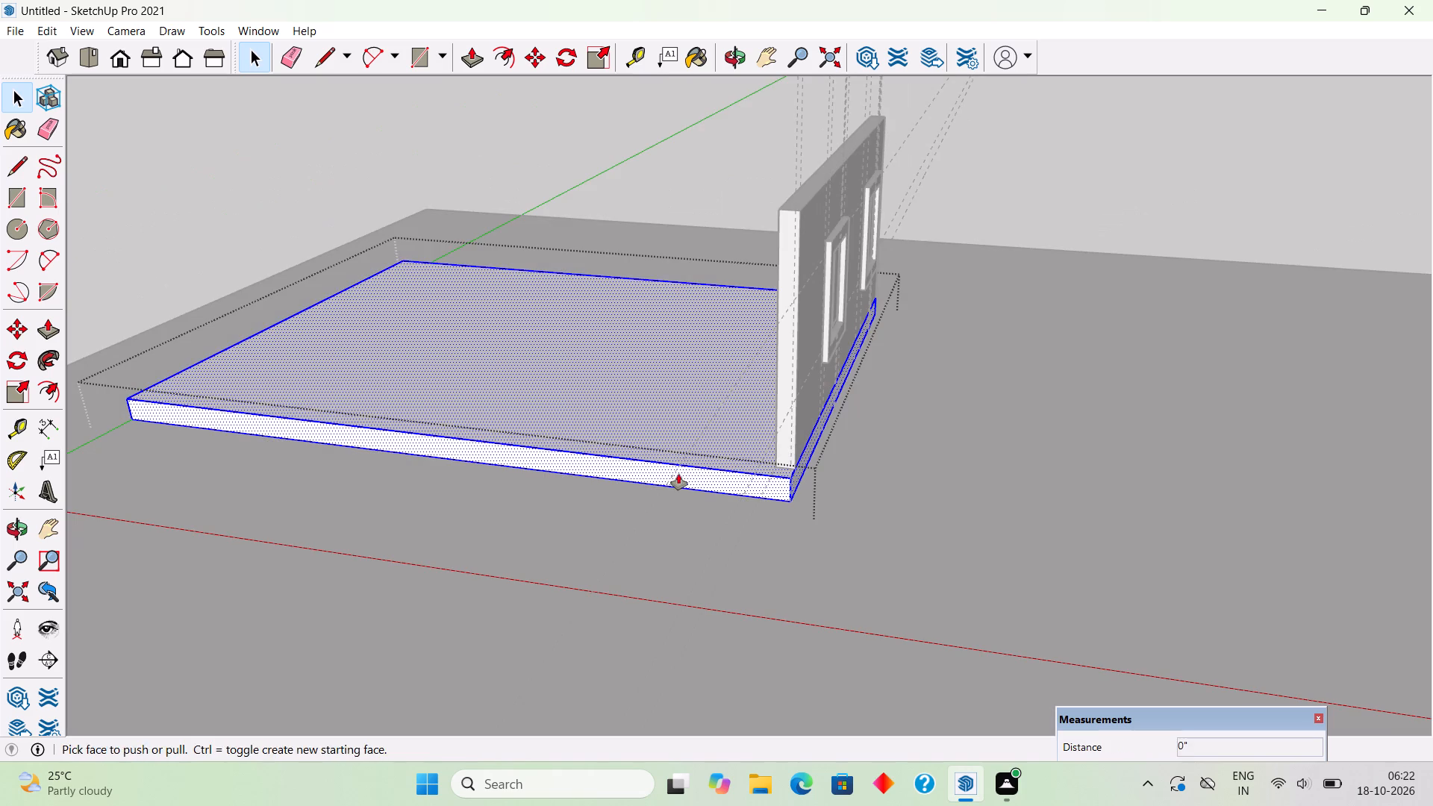
left_click(678, 474)
key("space")
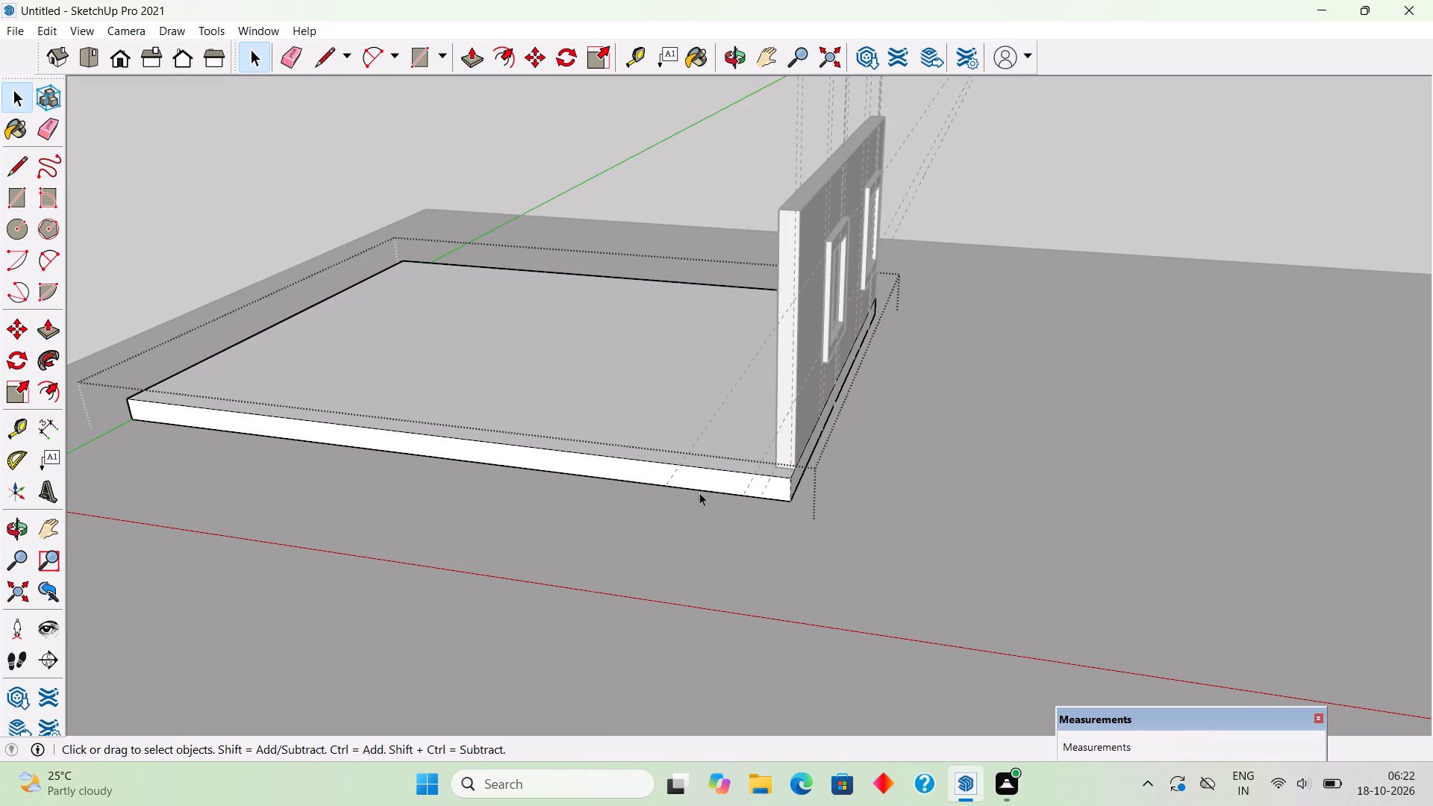
key("p")
left_click(719, 474)
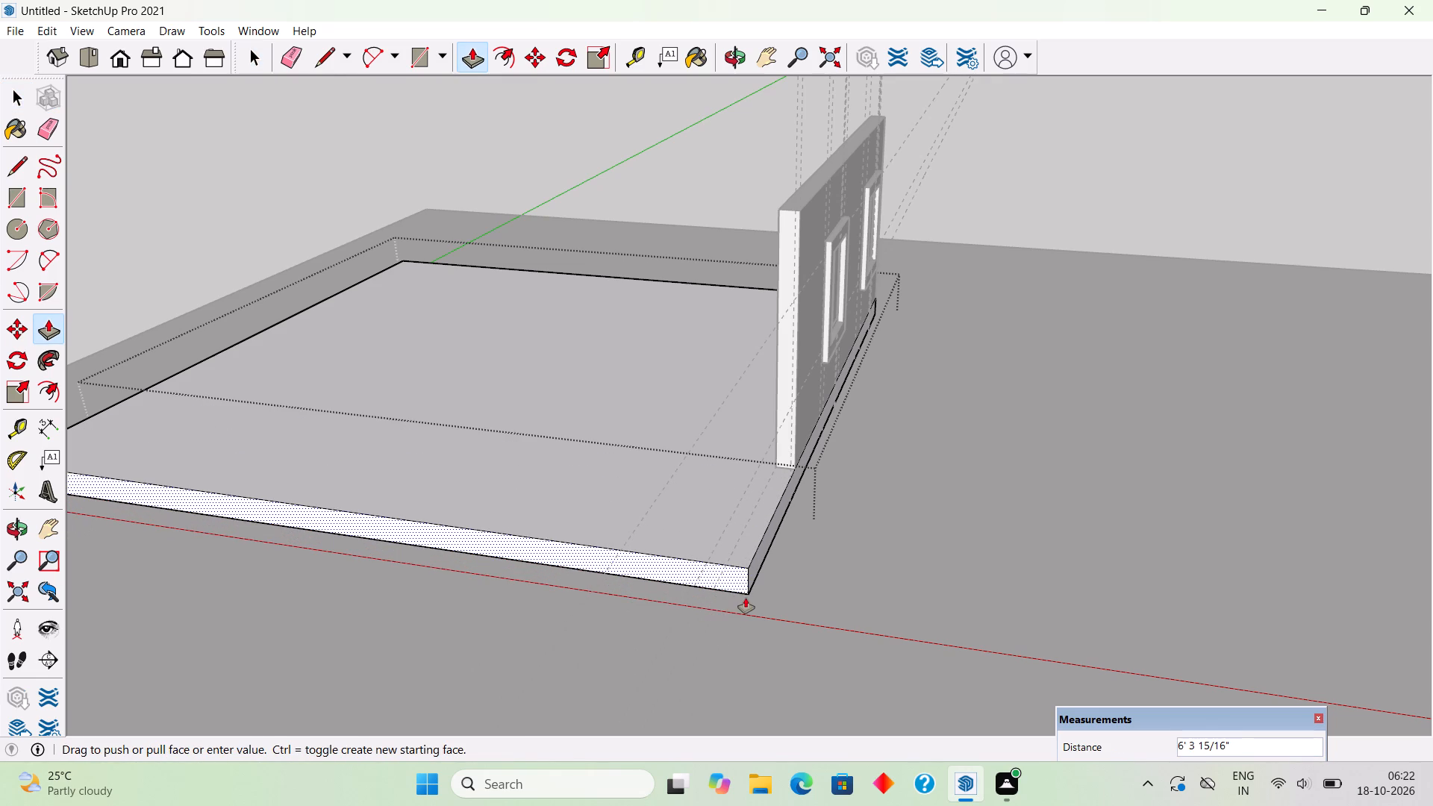
left_click(746, 598)
key("space")
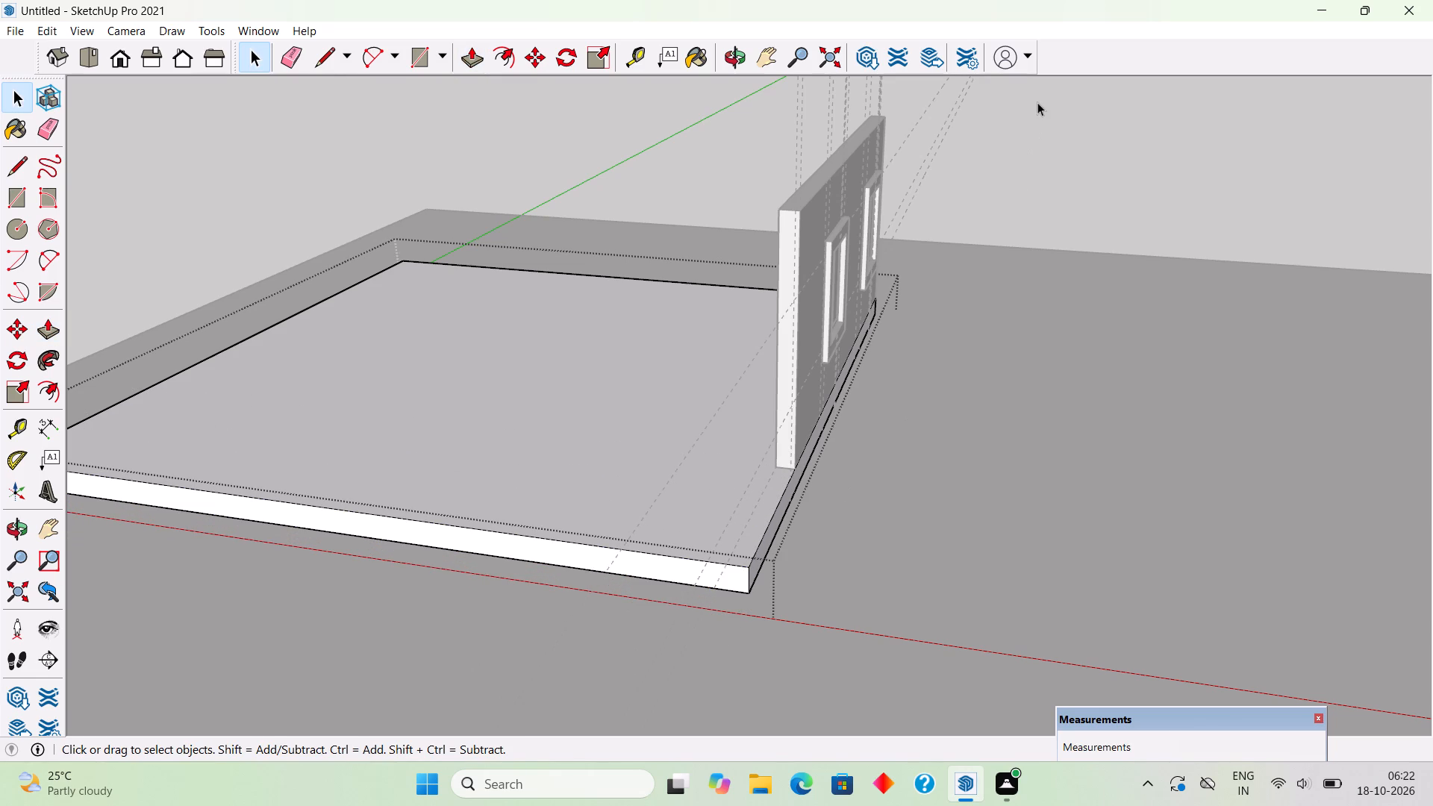
left_click(1037, 102)
Place a guide along the bottom edge of the wall's end and a parallel guide 9" beyond it on the platform.
middle_click_drag(611, 463, 696, 540)
scroll(696, 540, "down", 4)
middle_click_drag(679, 547, 840, 552)
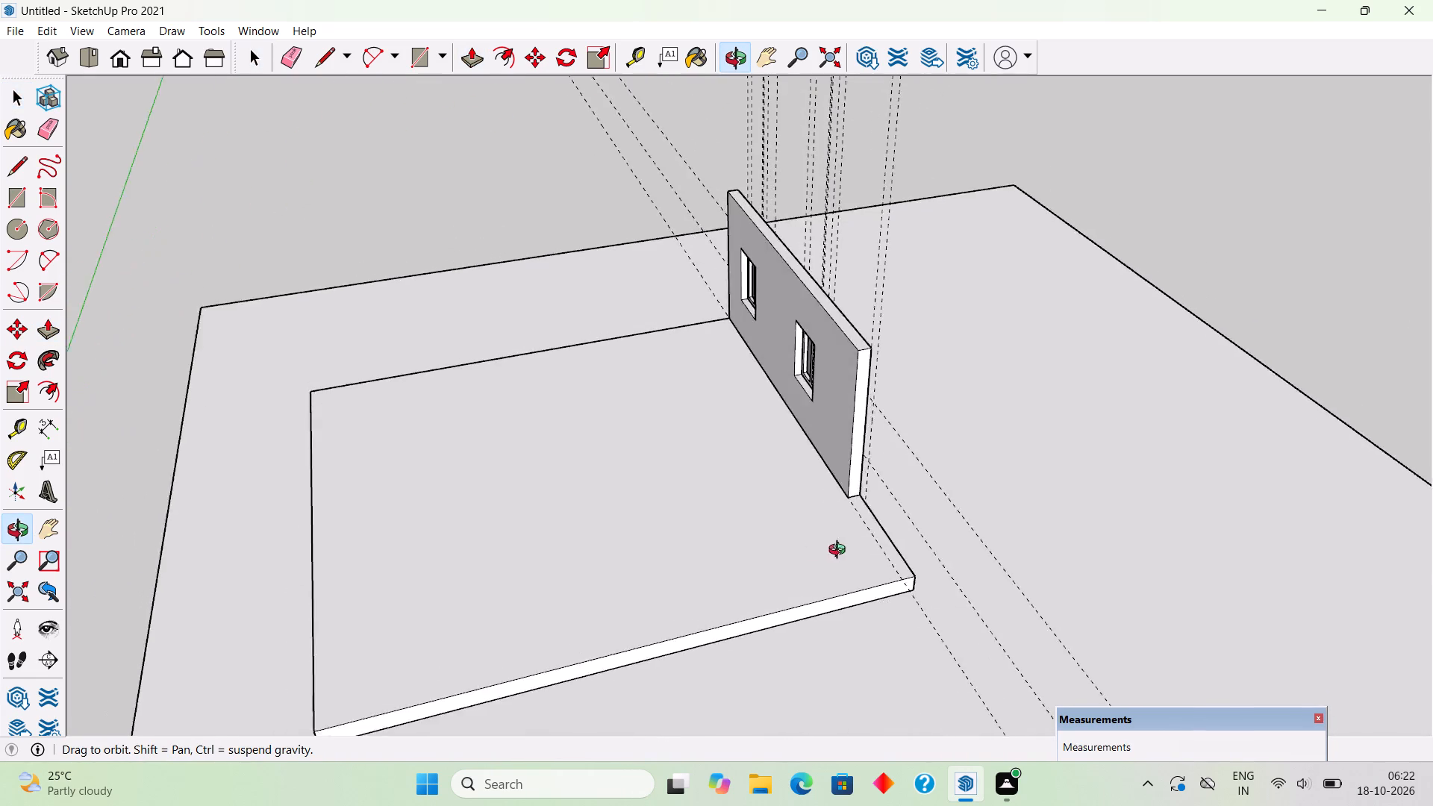
middle_click_drag(840, 552, 715, 536)
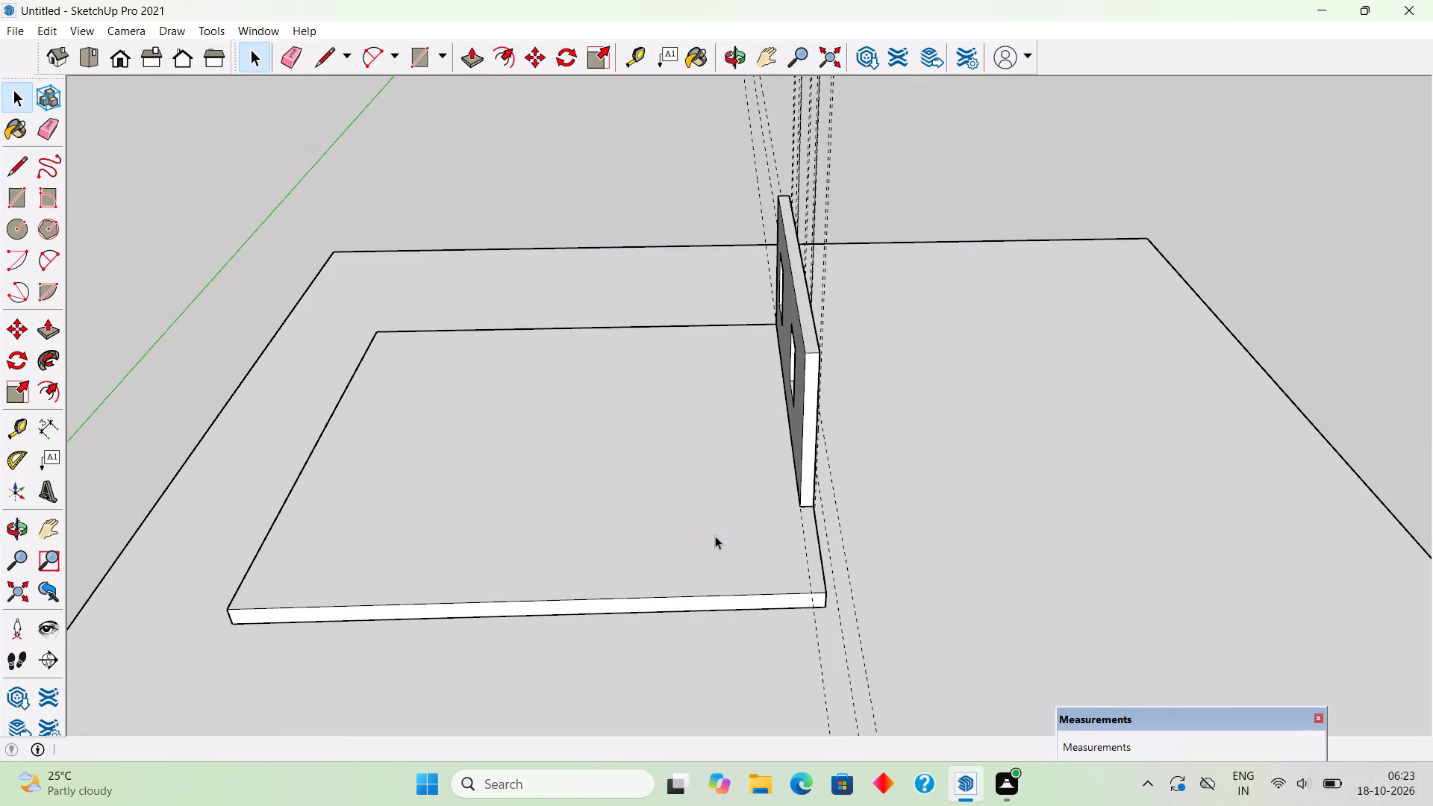
key("t")
scroll(767, 492, "up", 4)
scroll(827, 536, "up", 3)
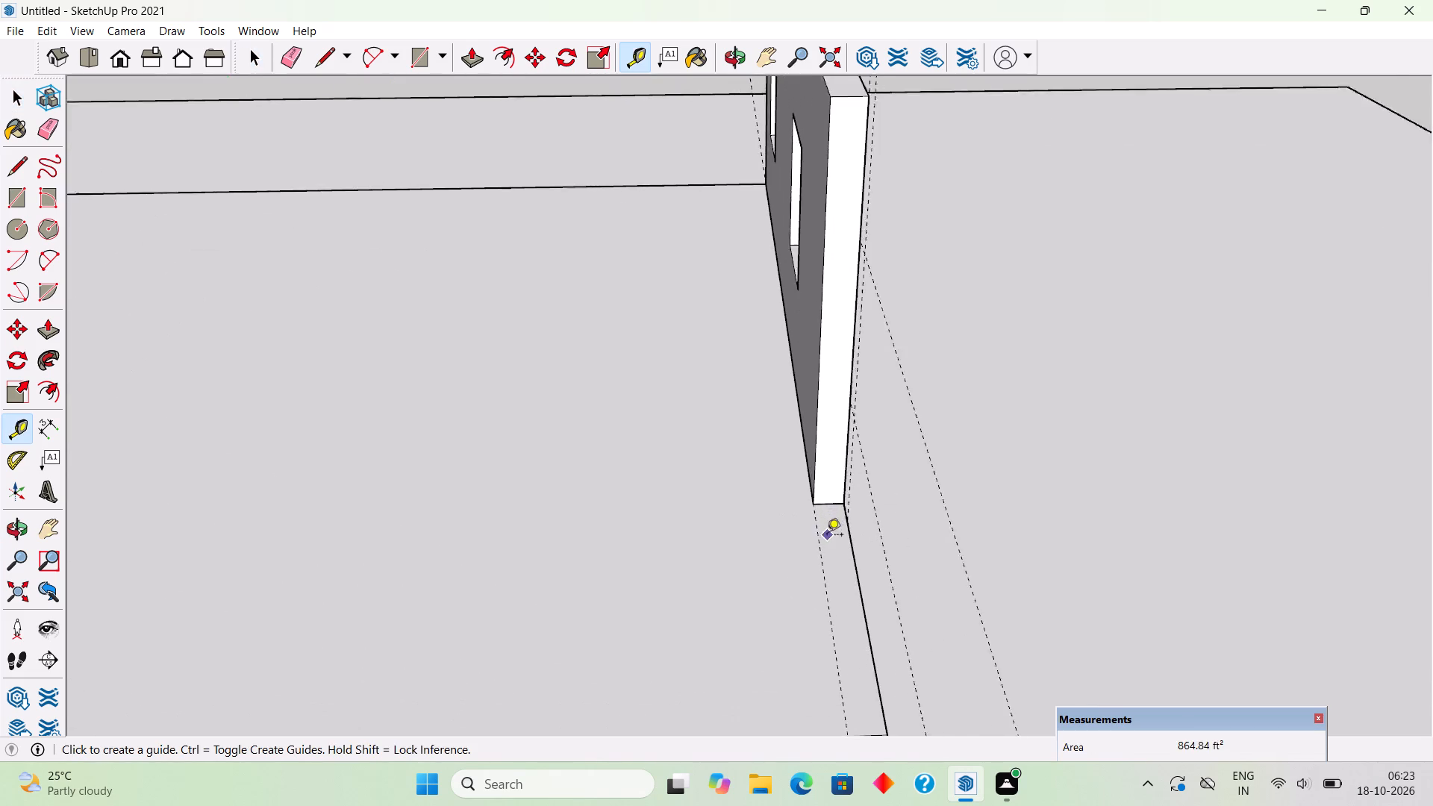
scroll(827, 536, "up", 7)
left_click(837, 499)
left_click(837, 499)
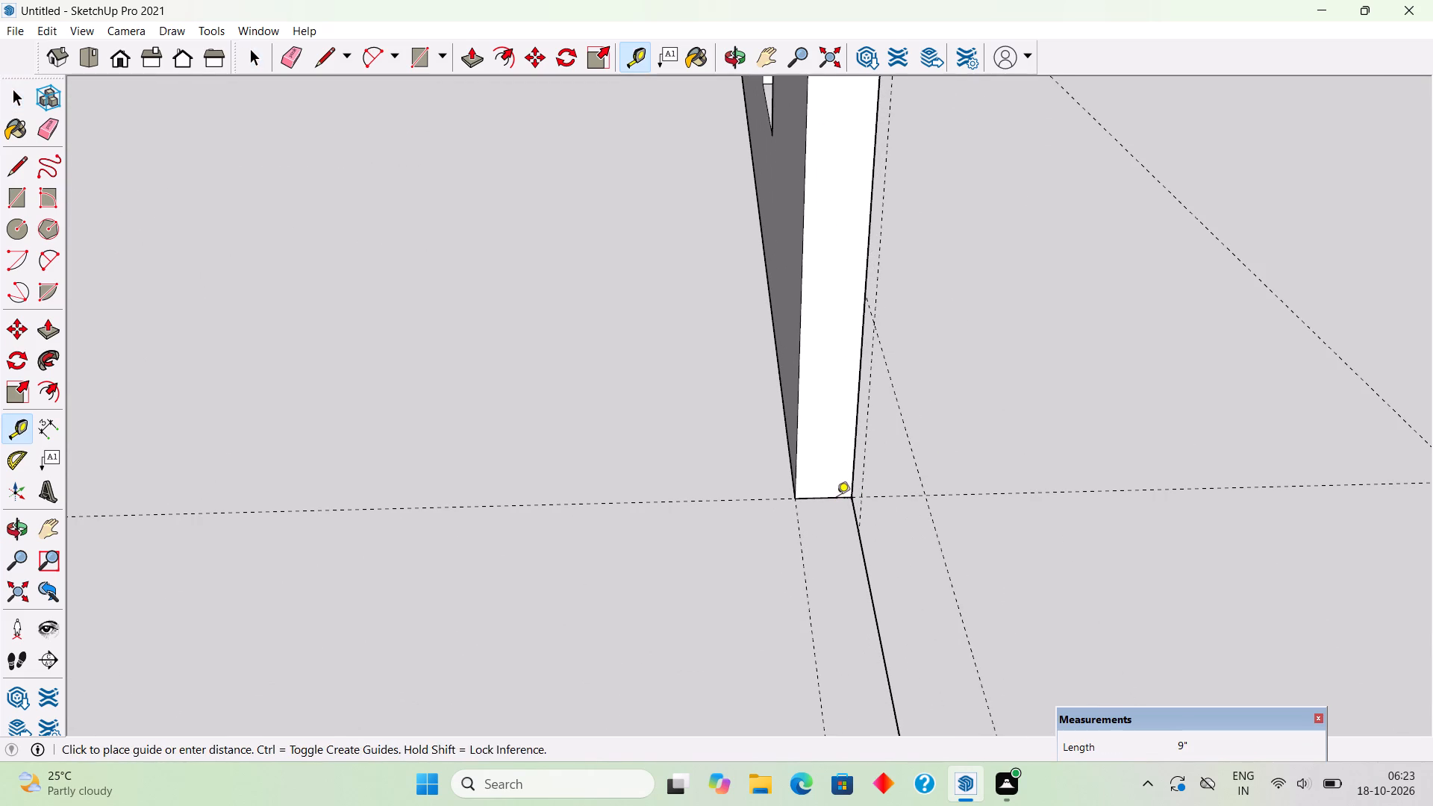
left_click(720, 499)
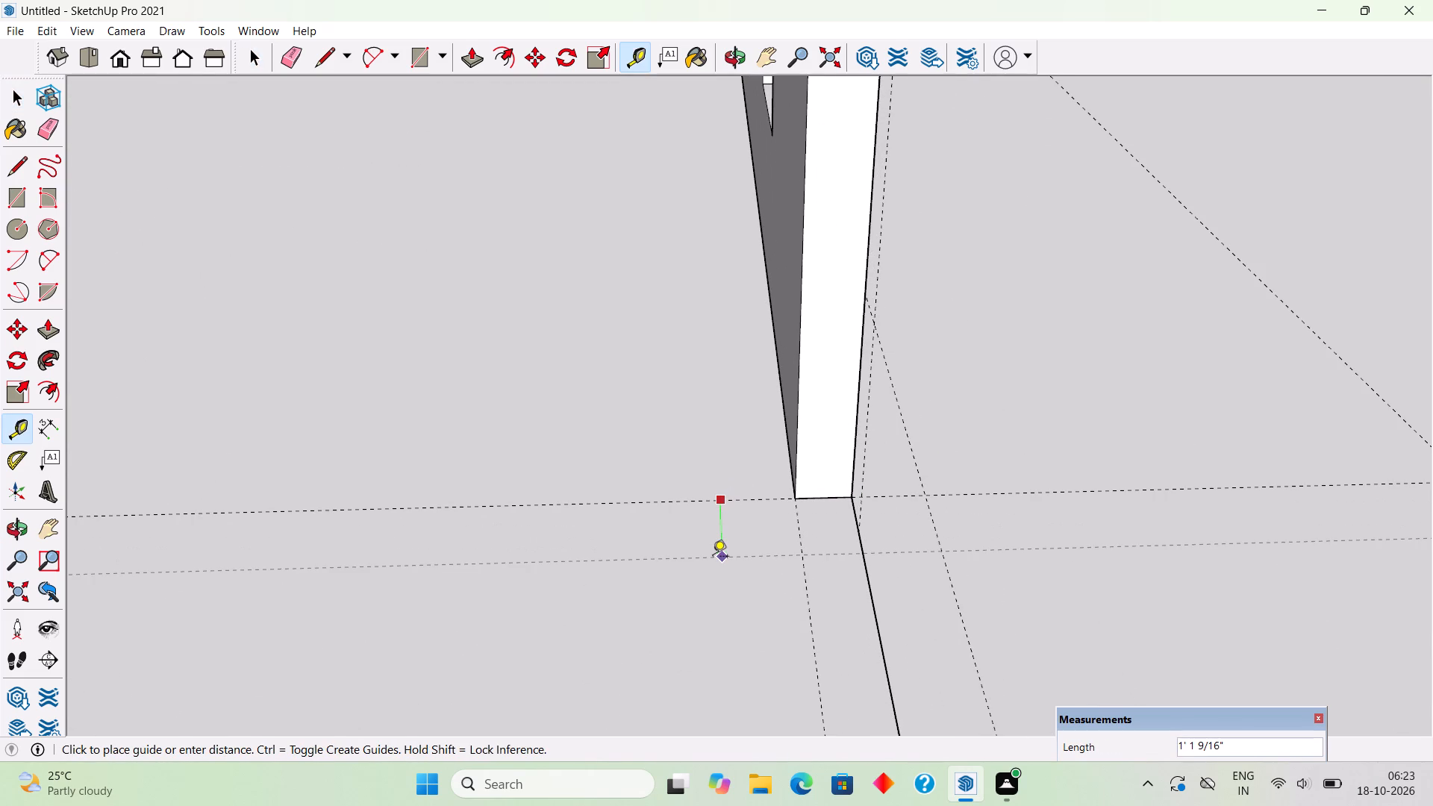
key("9")
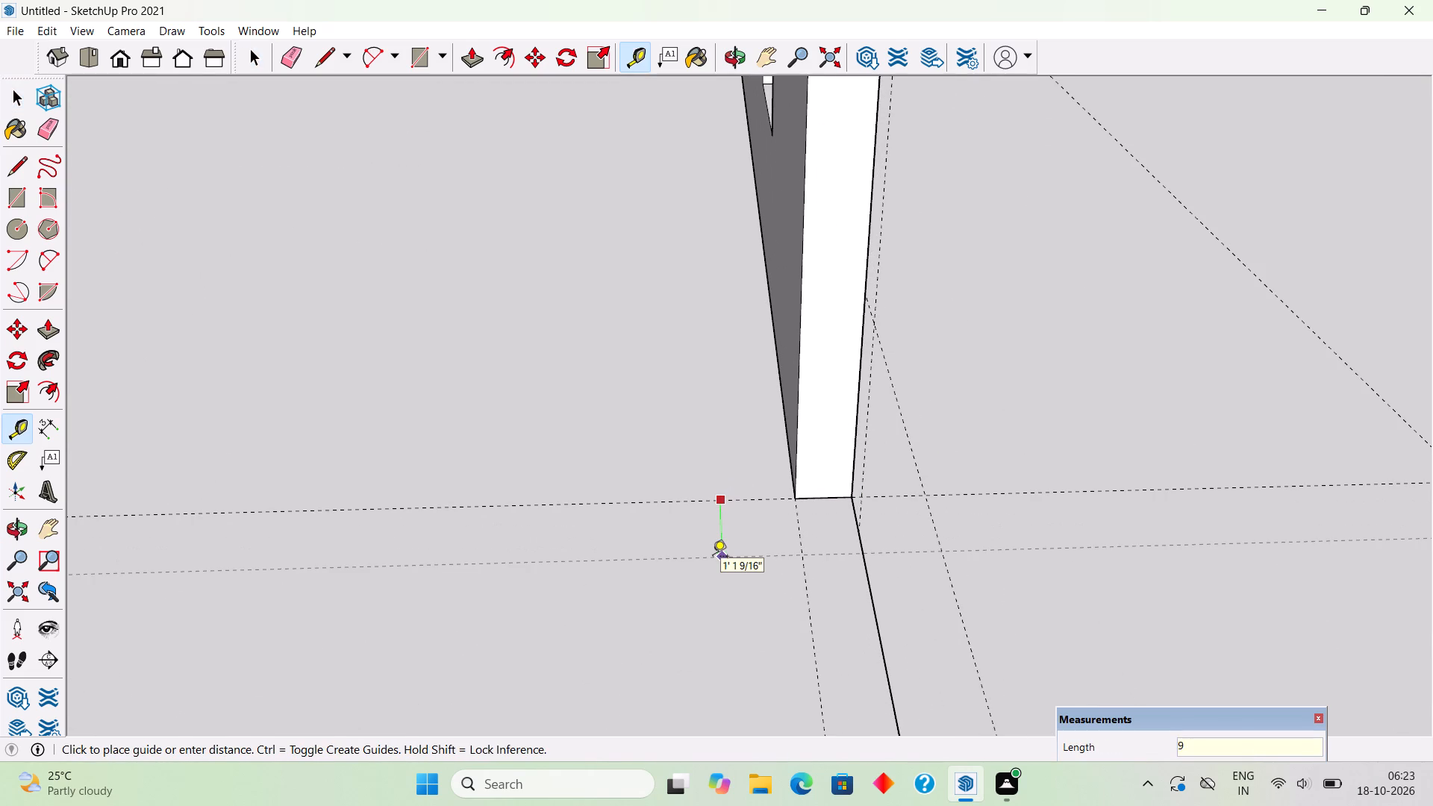
key("shift+quotedbl")
key("Return")
key("space")
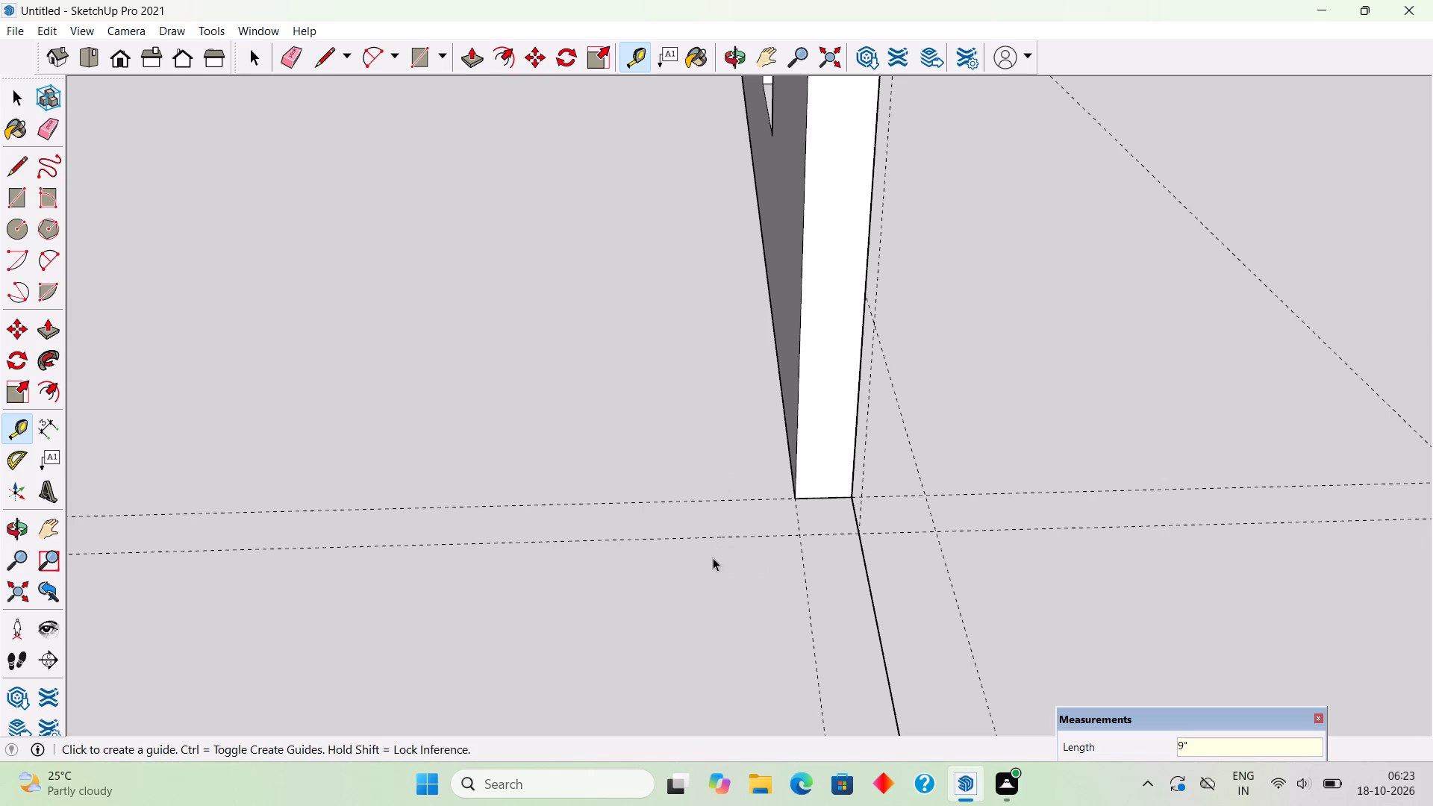
Place a guide across the platform, parallel to the wall and 15' in from the platform's wall-side edge.
scroll(755, 538, "down", 10)
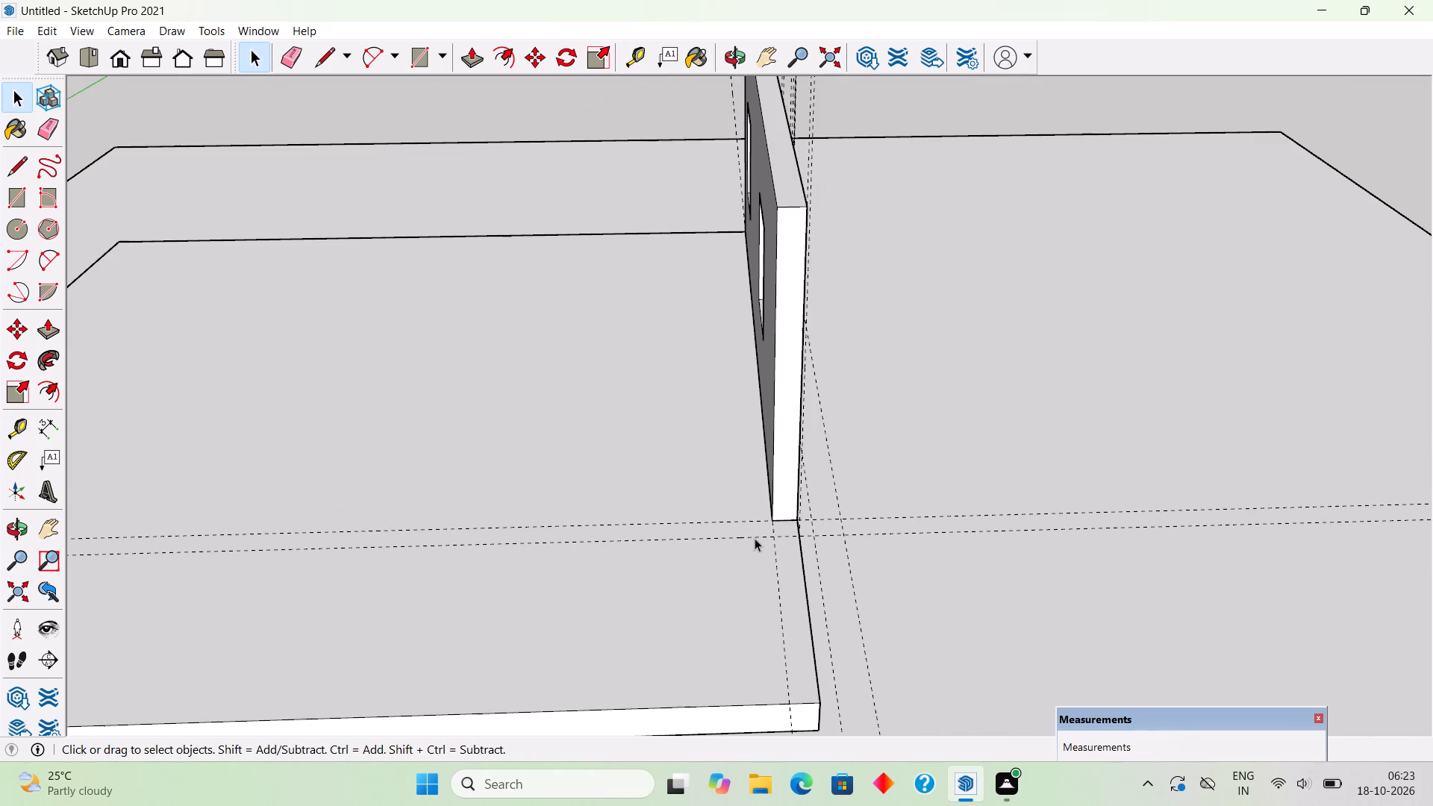
scroll(755, 538, "down", 2)
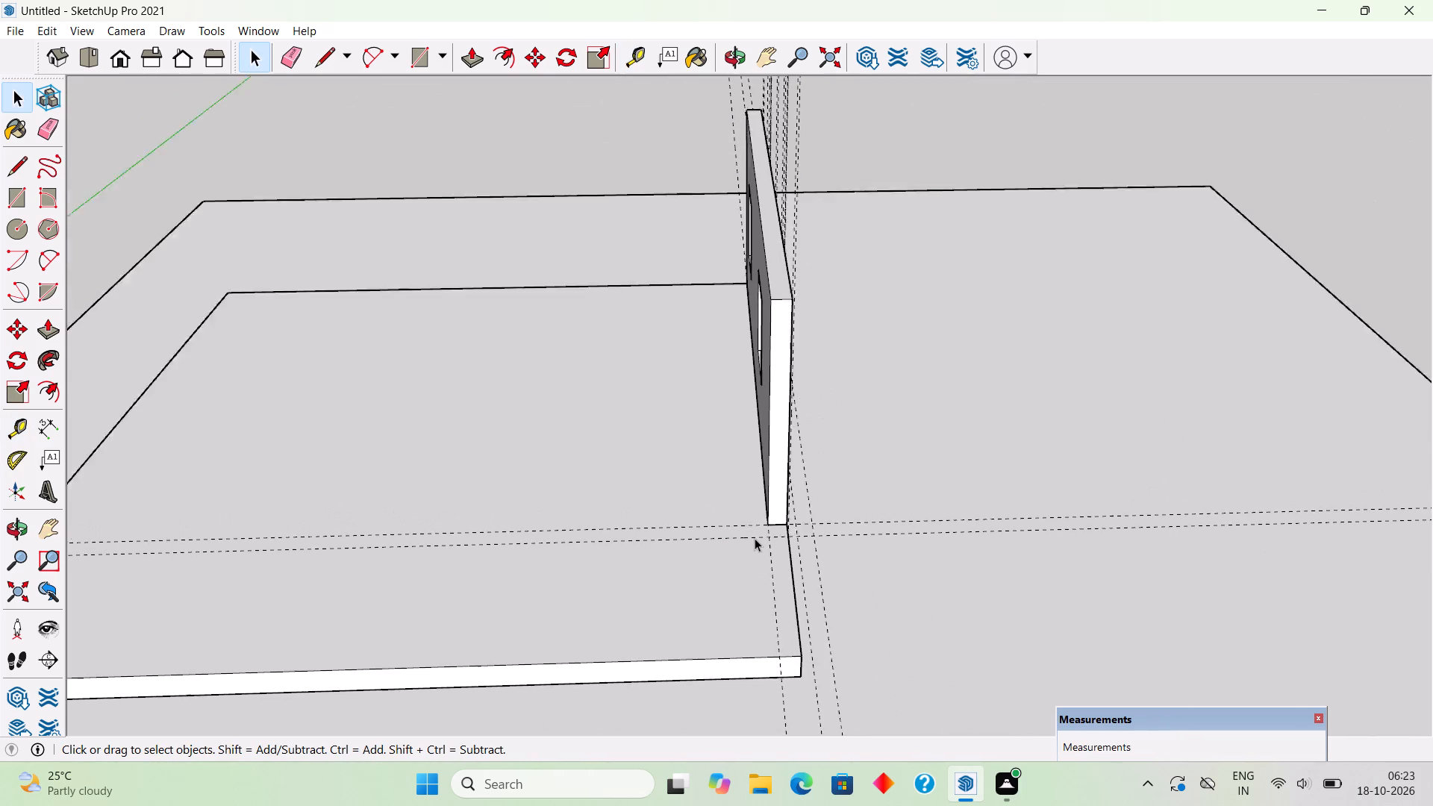
scroll(755, 538, "down", 3)
key("t")
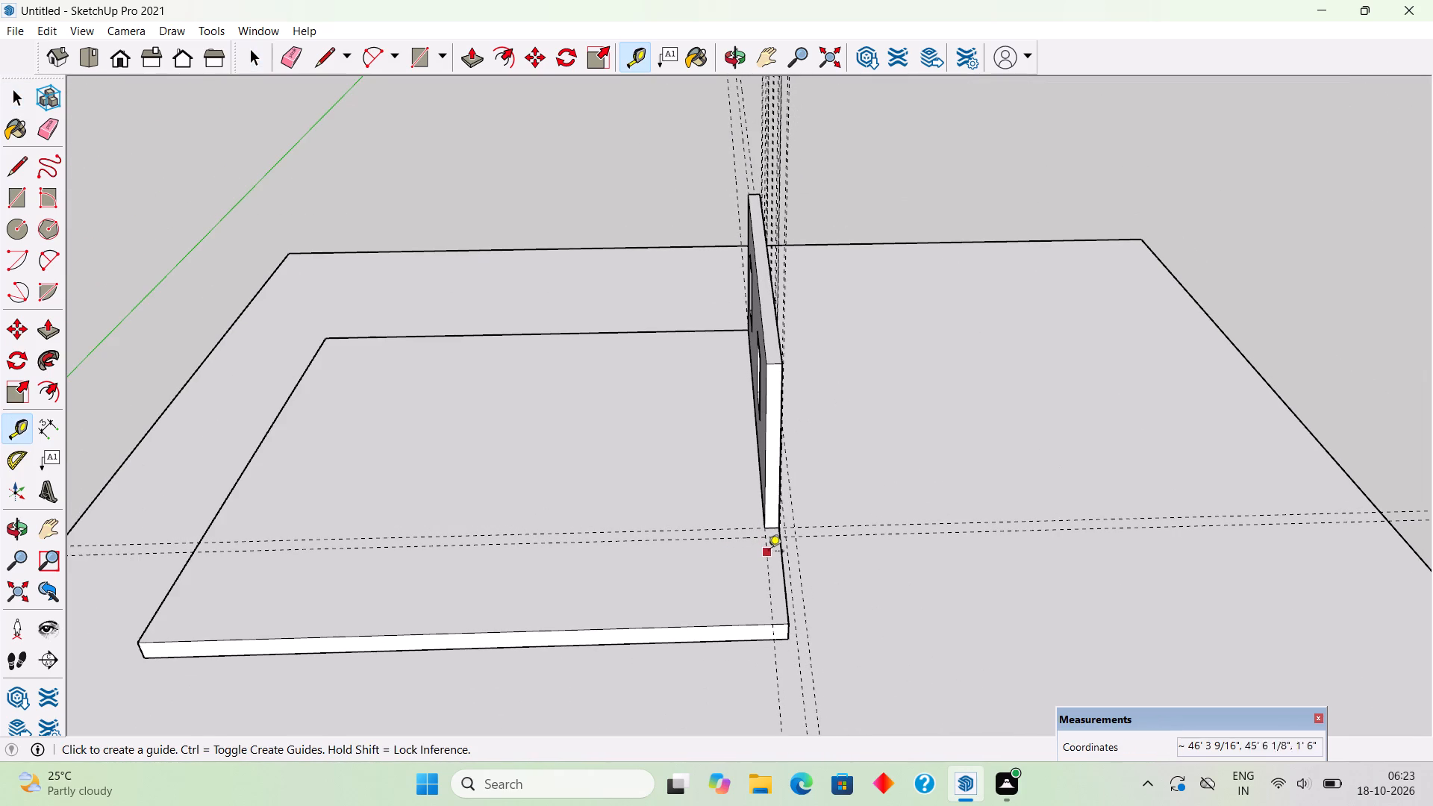
left_click(779, 564)
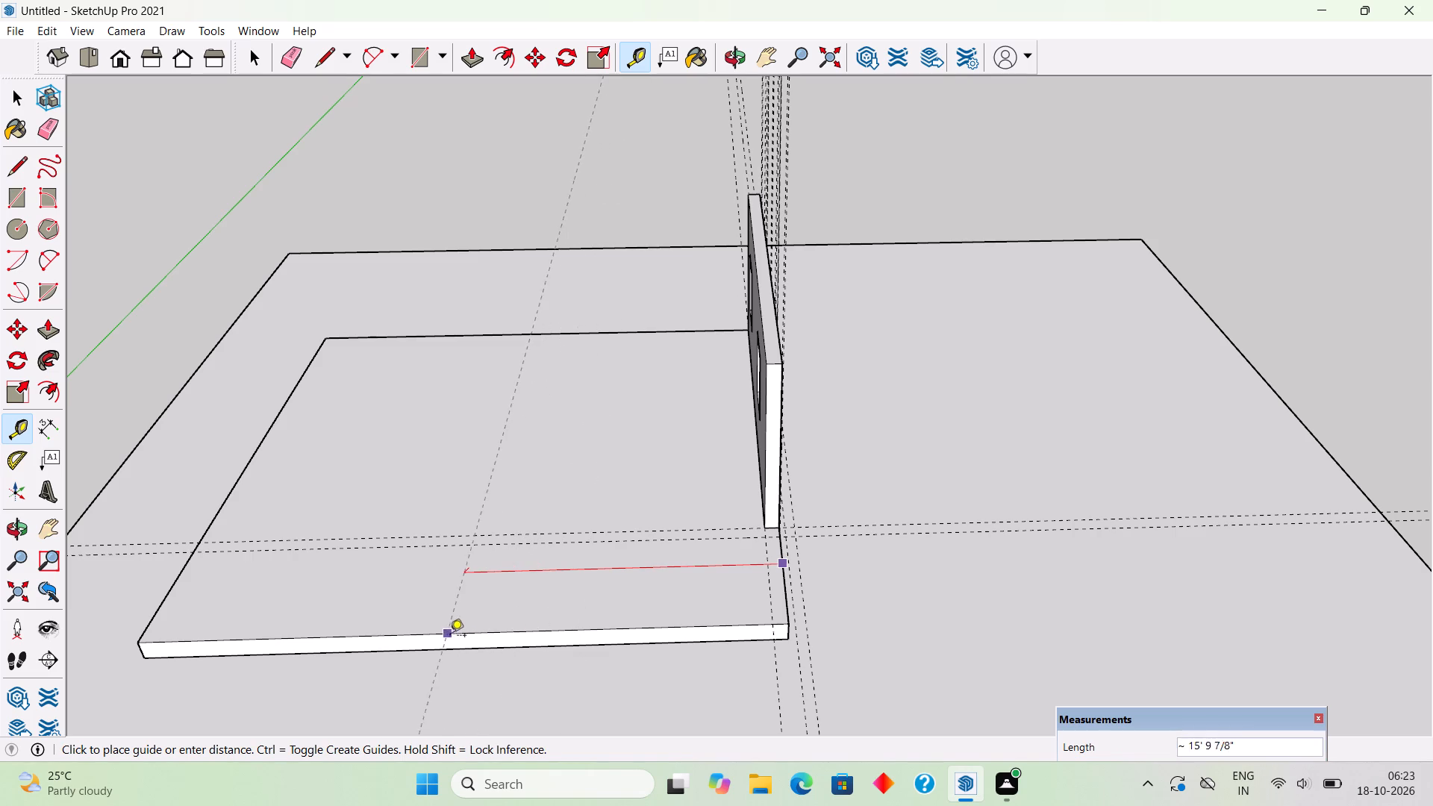
left_click(466, 636)
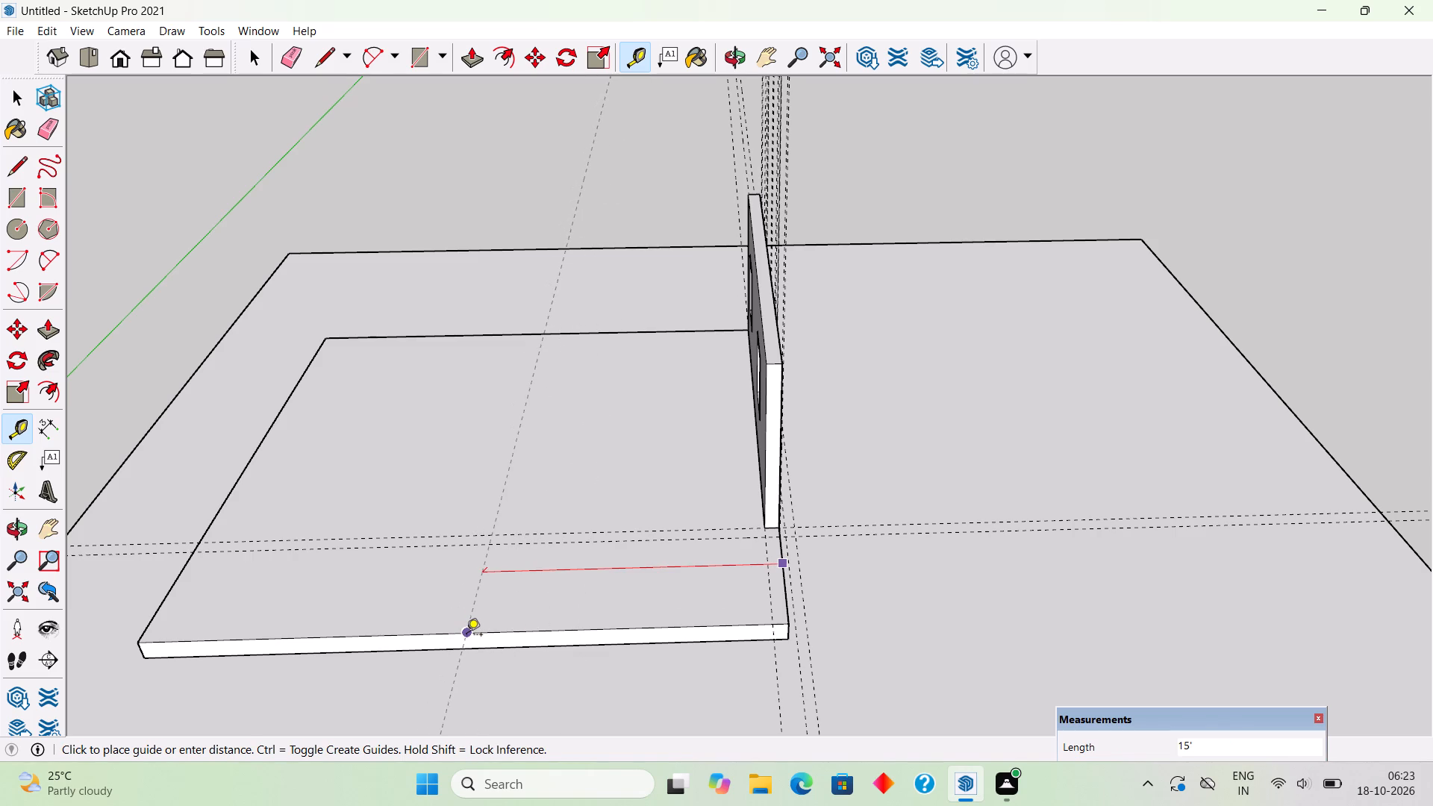
Draw a 15' by 9" rectangle on the platform between the guides, running from the cross guide to the platform edge at the wall's end.
scroll(716, 273, "up", 3)
scroll(651, 357, "down", 2)
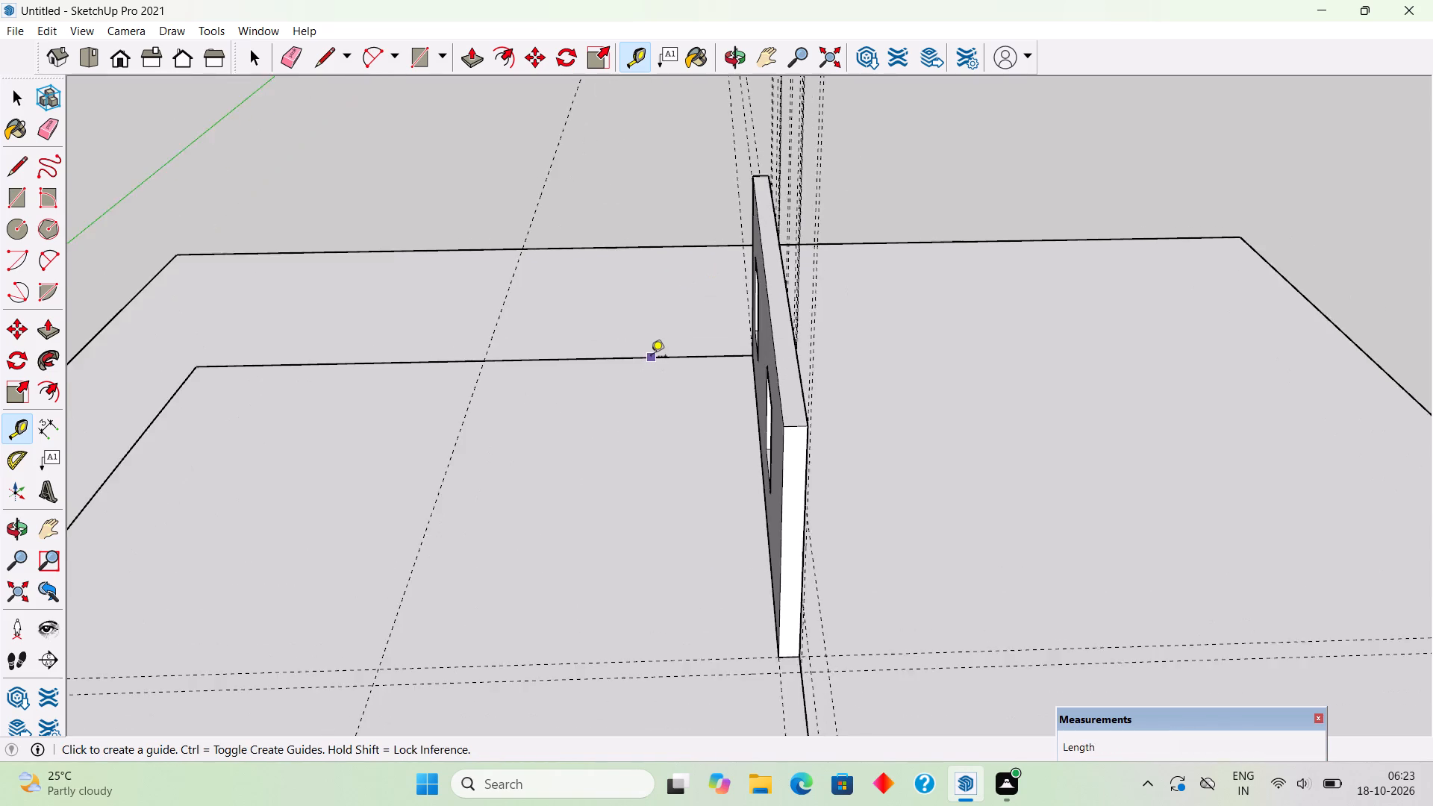
scroll(650, 399, "down", 5)
middle_click_drag(608, 590, 581, 734)
scroll(579, 735, "up", 1)
scroll(570, 665, "up", 9)
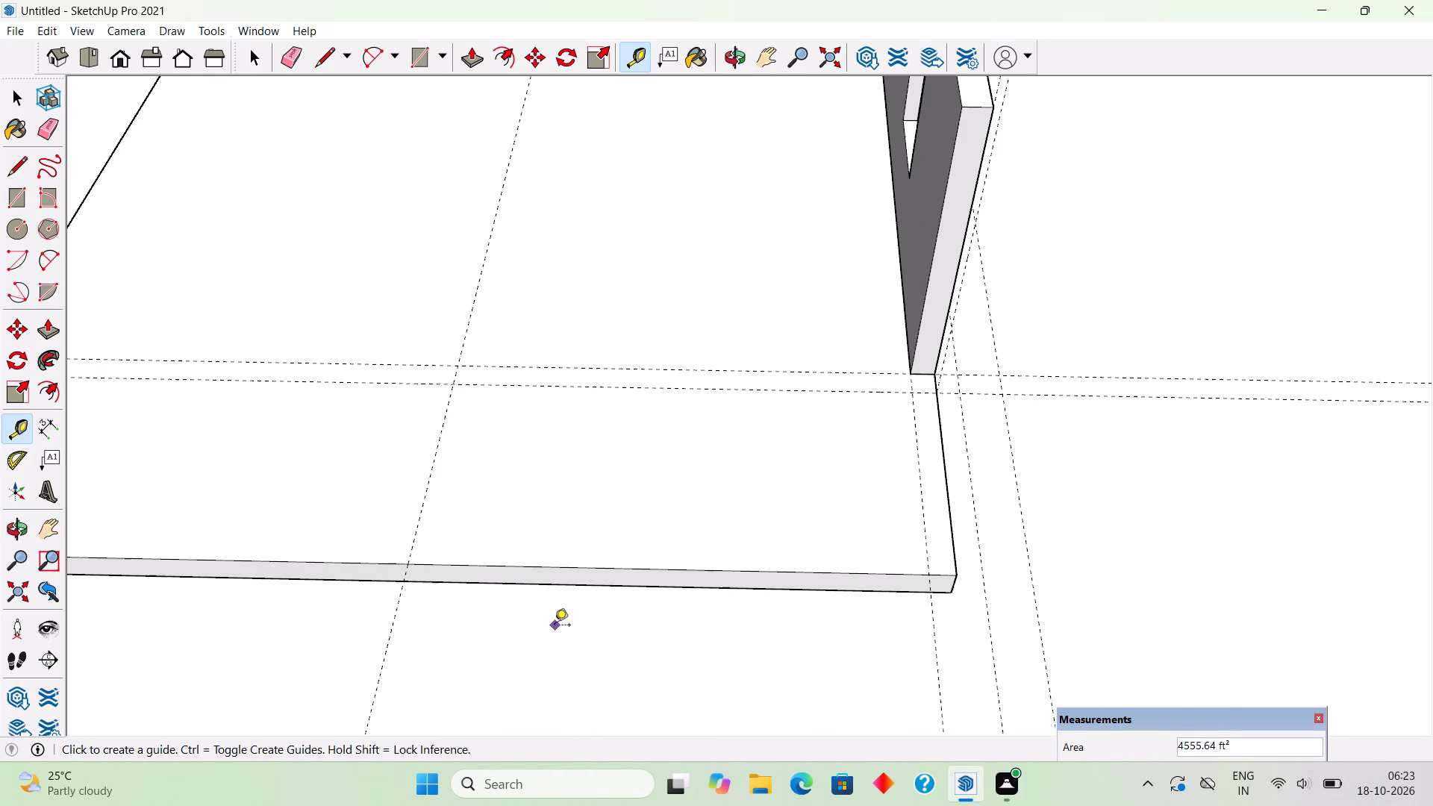
key("r")
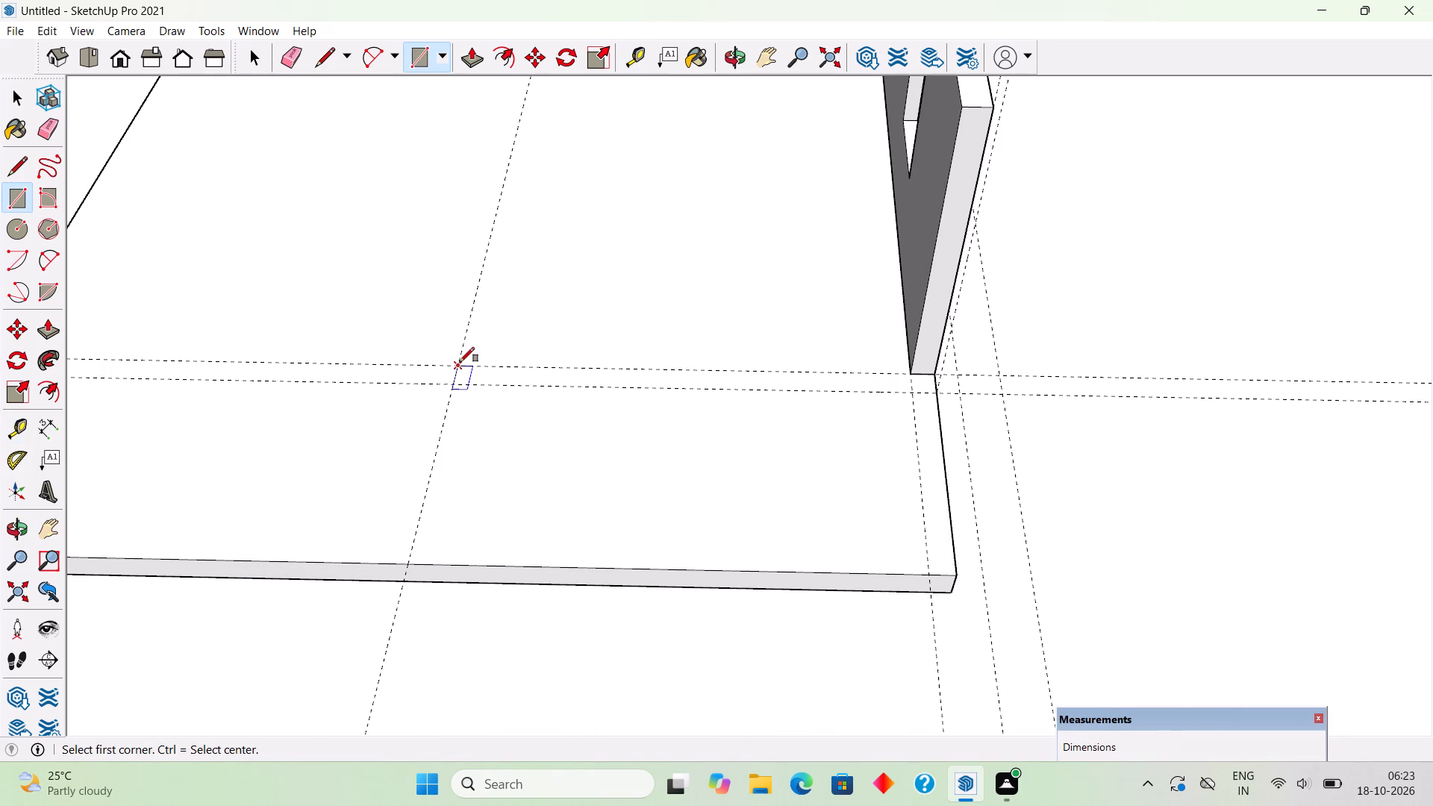
left_click(460, 362)
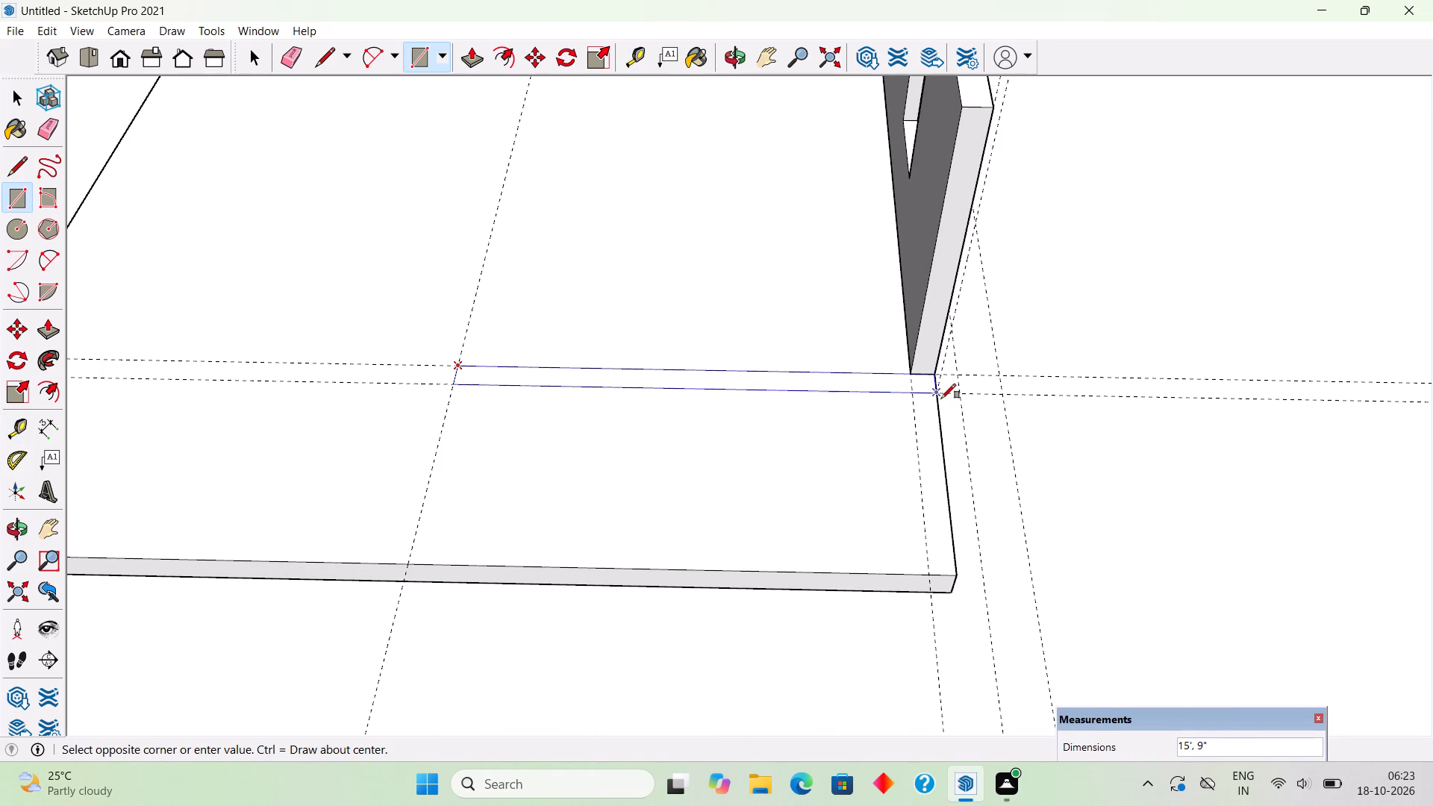
left_click(941, 393)
Pull the thin rectangle up 10' to match the top of the windowed wall.
key("p")
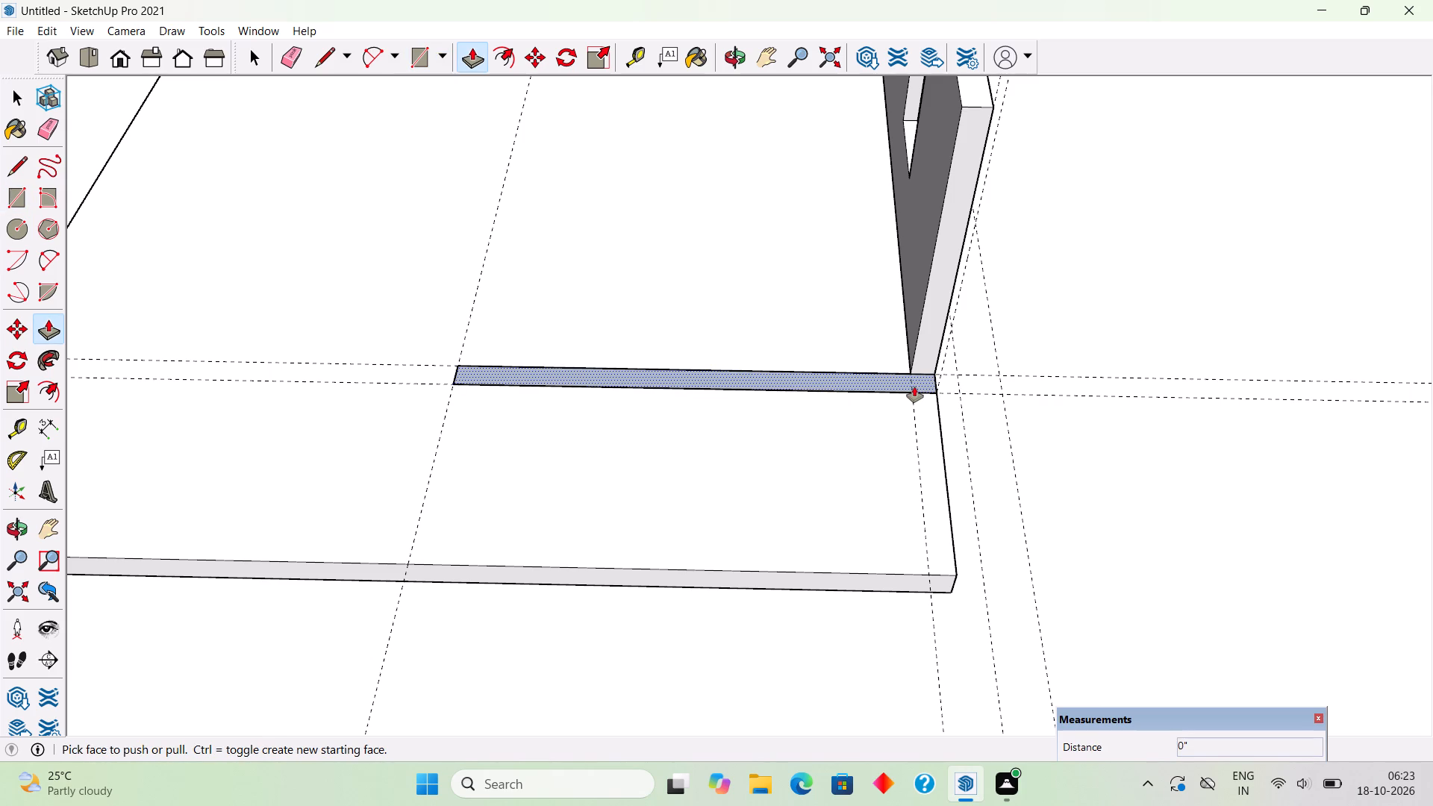
left_click(914, 387)
scroll(928, 337, "down", 6)
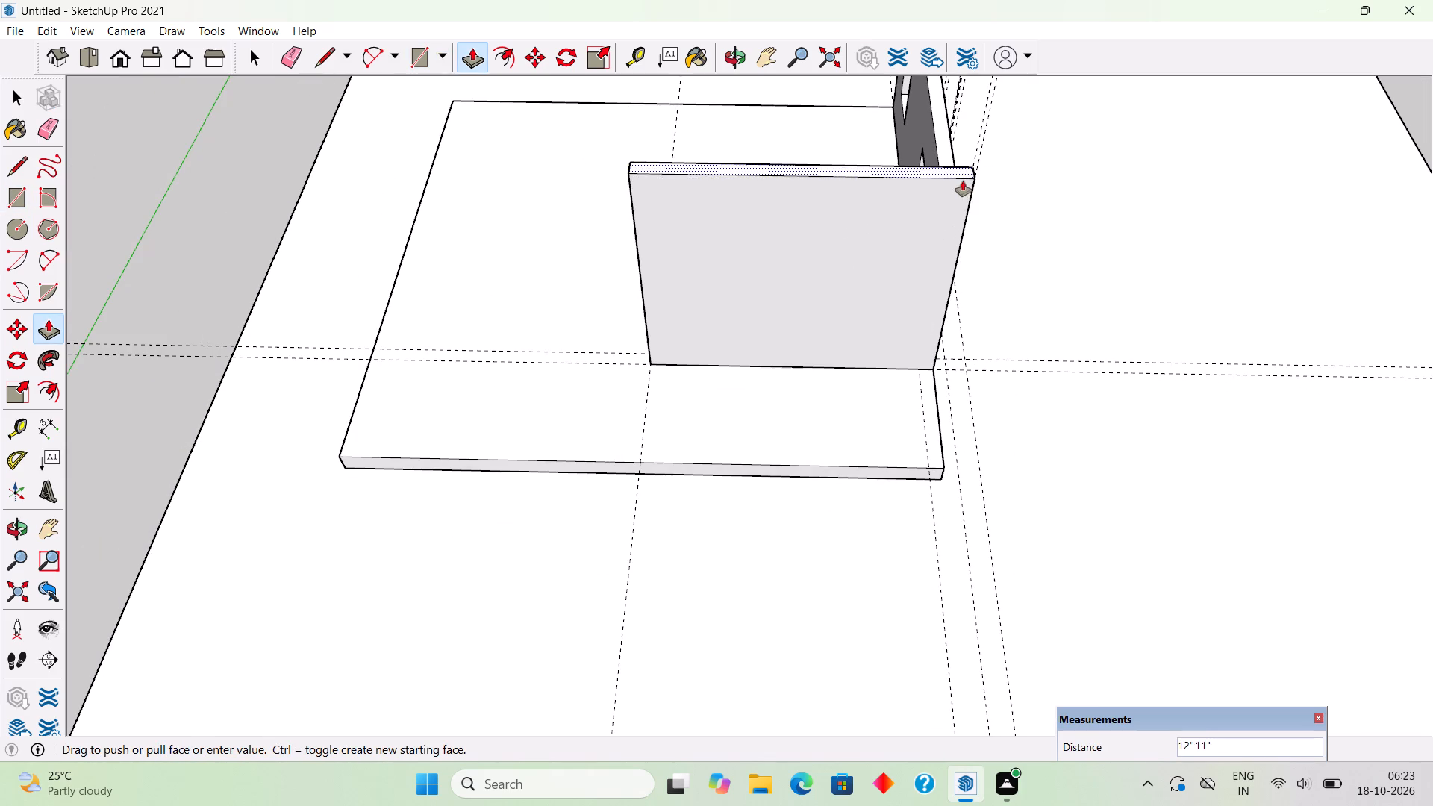
middle_click_drag(919, 216, 217, 204)
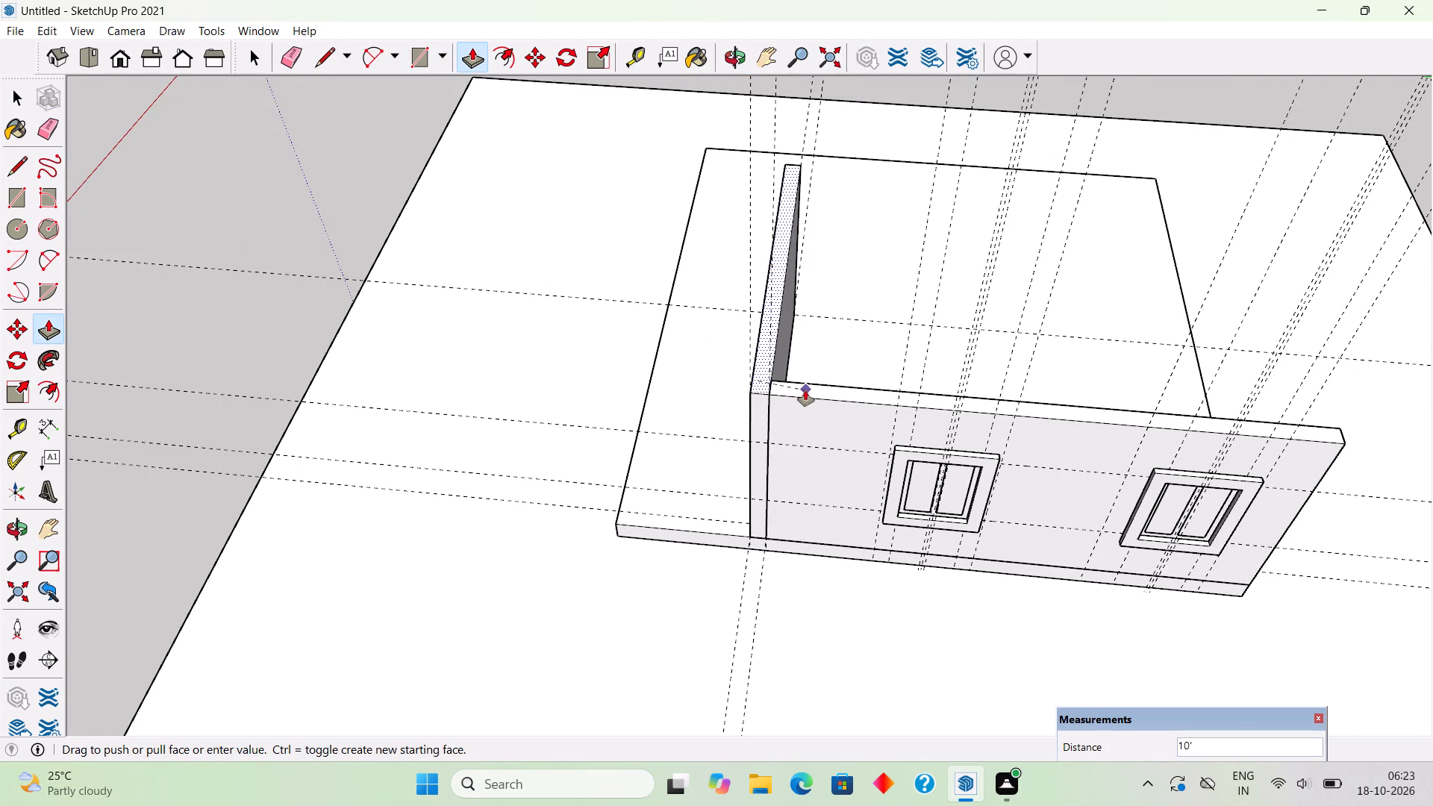
left_click(805, 390)
key("space")
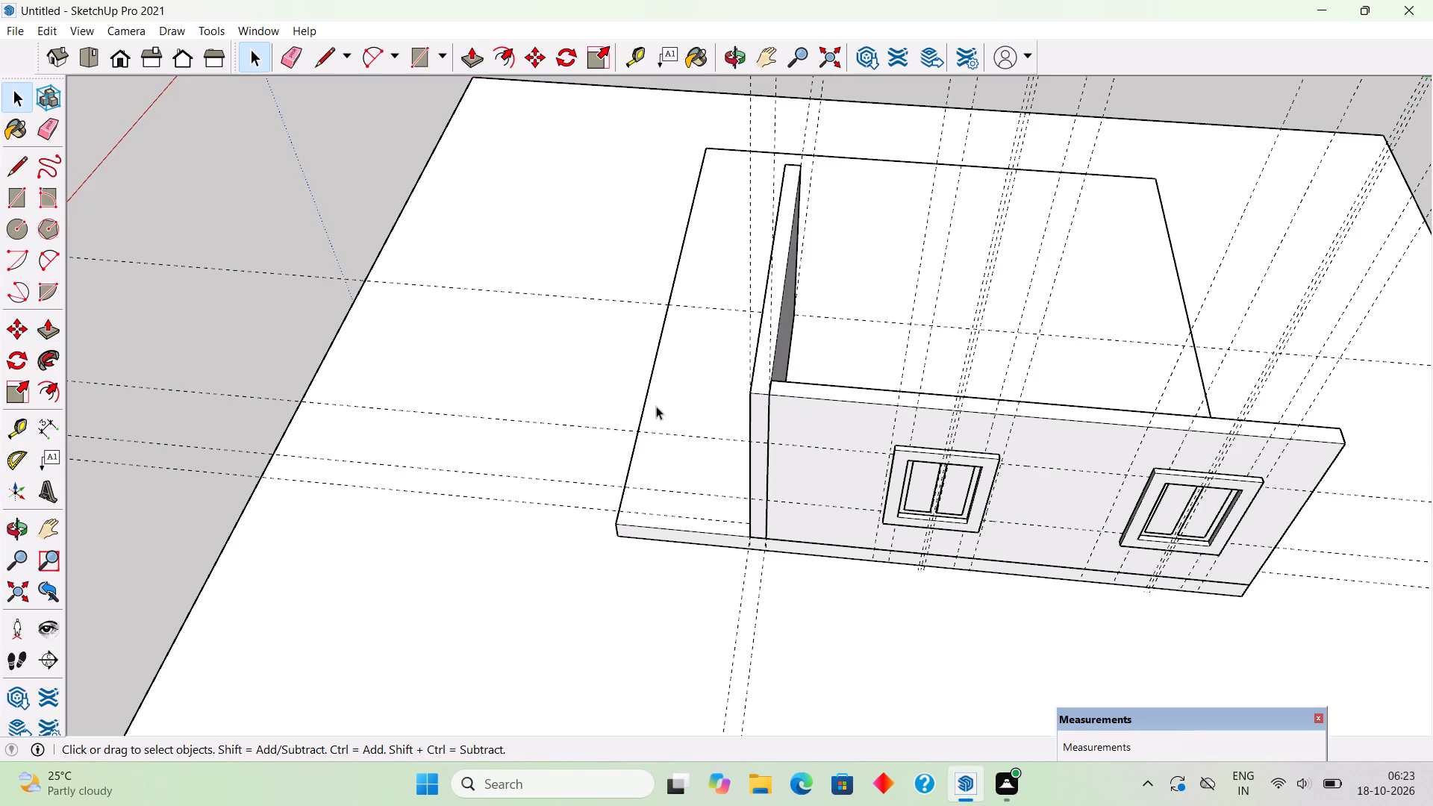
Place horizontal guides on the new wall's outer face, one 3' above its base and one level with the windows' upper guide.
middle_click_drag(652, 406, 1087, 306)
middle_click_drag(805, 522, 825, 293)
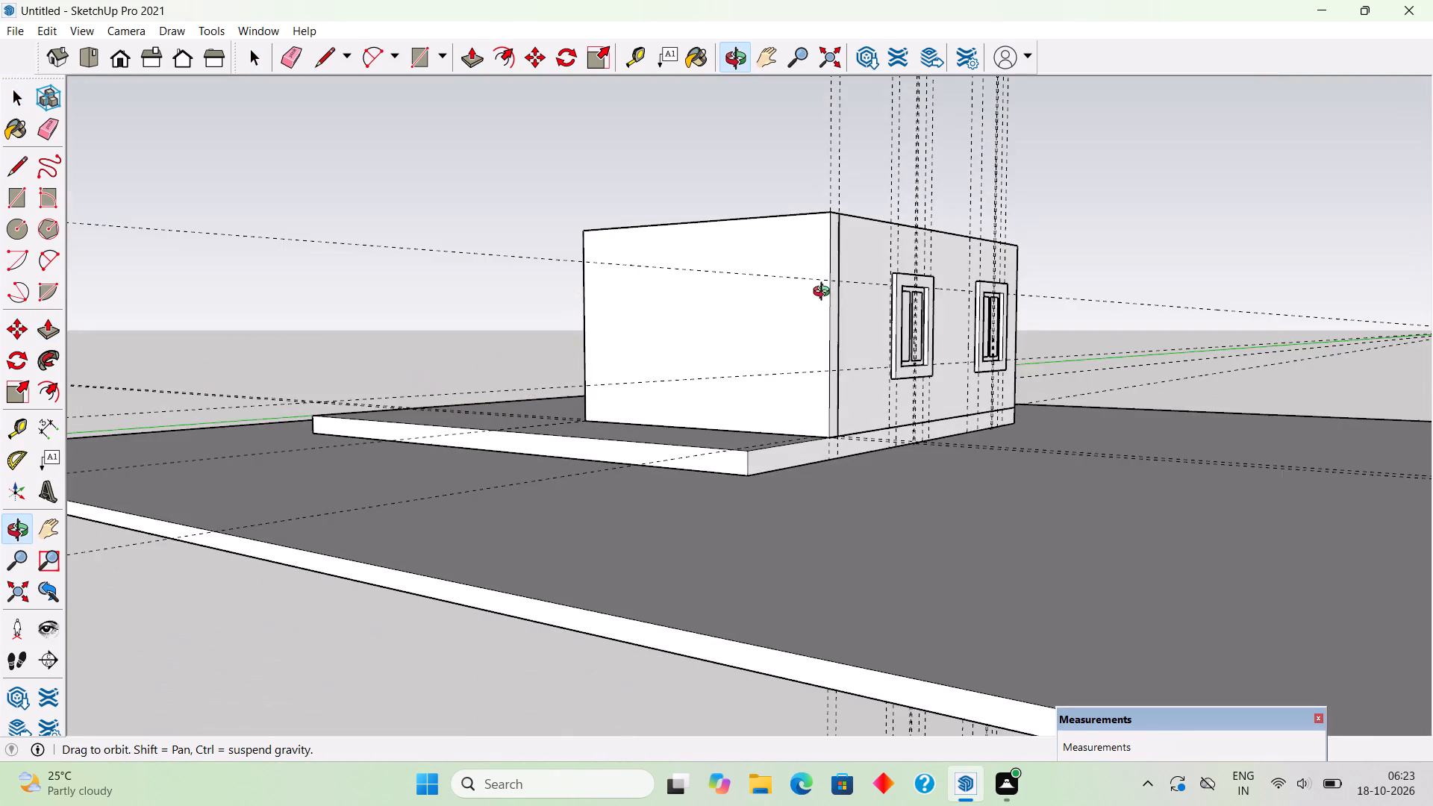
middle_click_drag(825, 293, 864, 337)
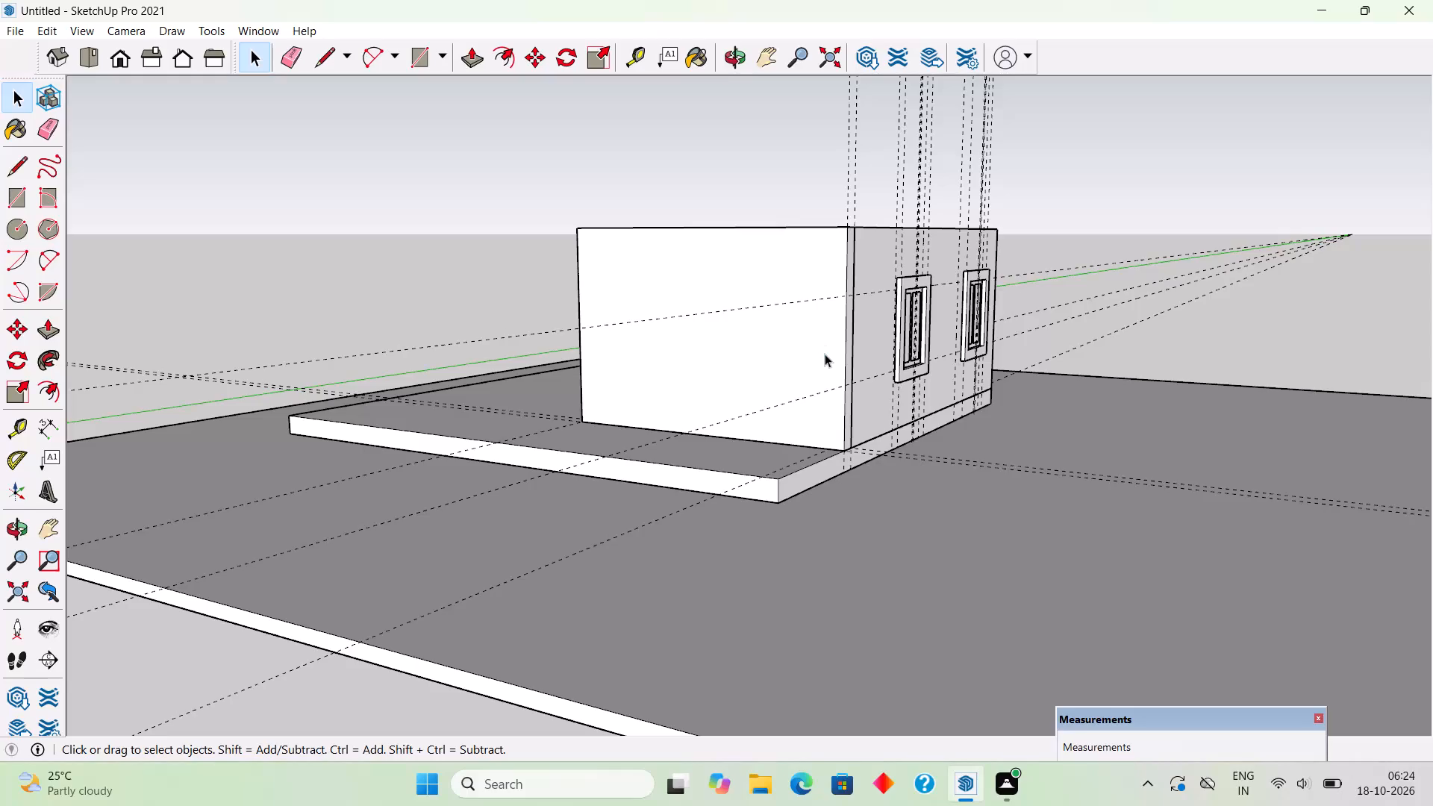
scroll(825, 354, "up", 1)
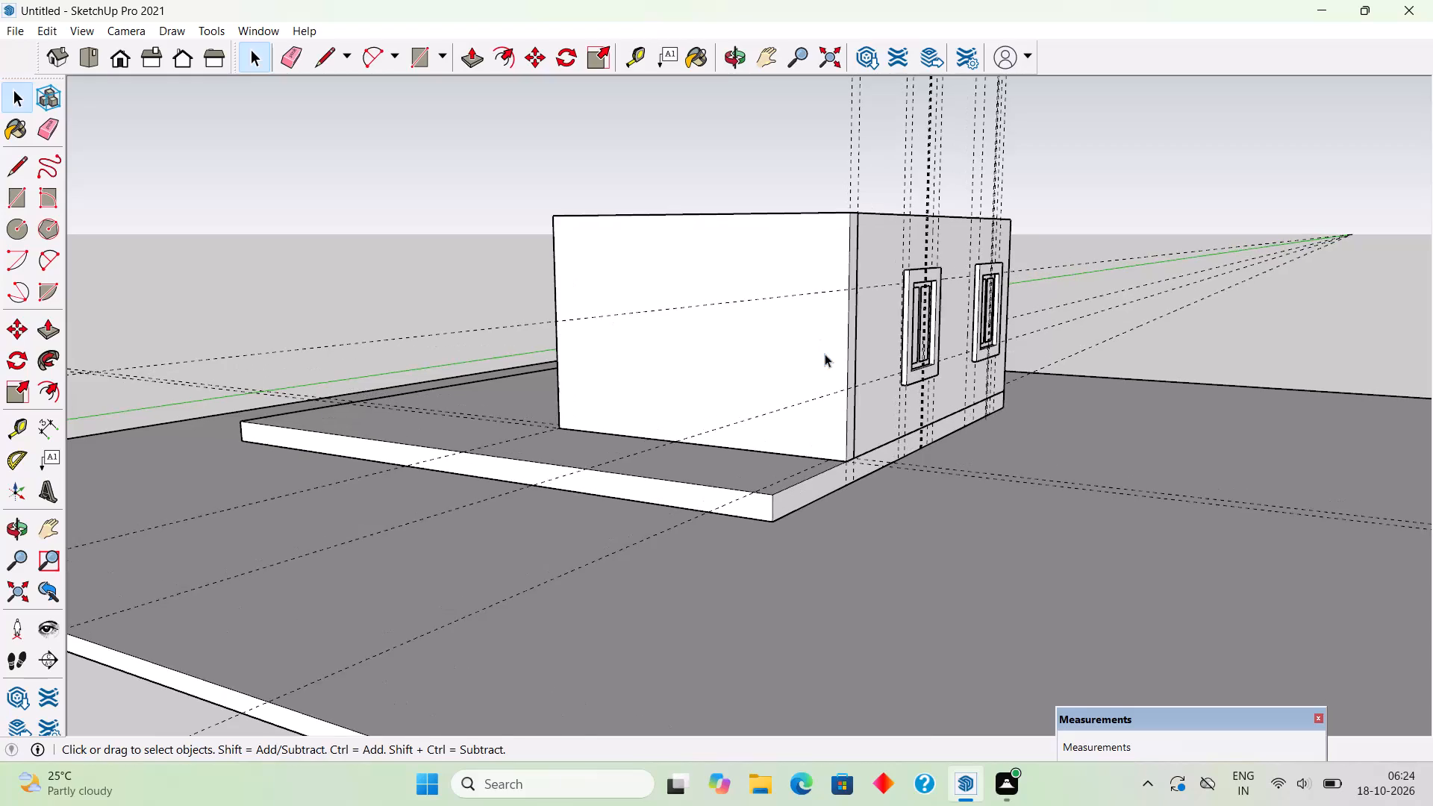
scroll(825, 354, "down", 1)
middle_click_drag(797, 333, 637, 360)
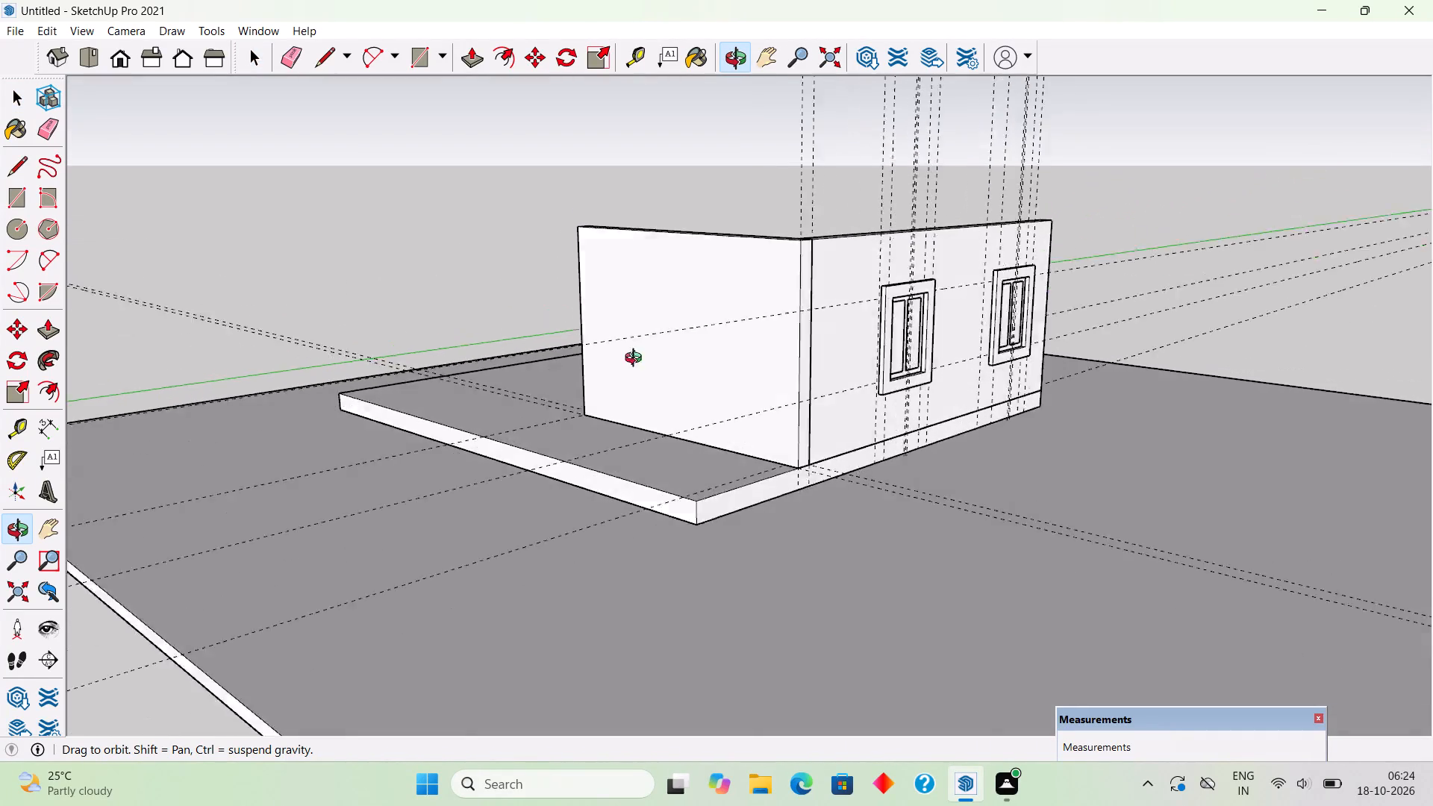
middle_click_drag(637, 360, 741, 393)
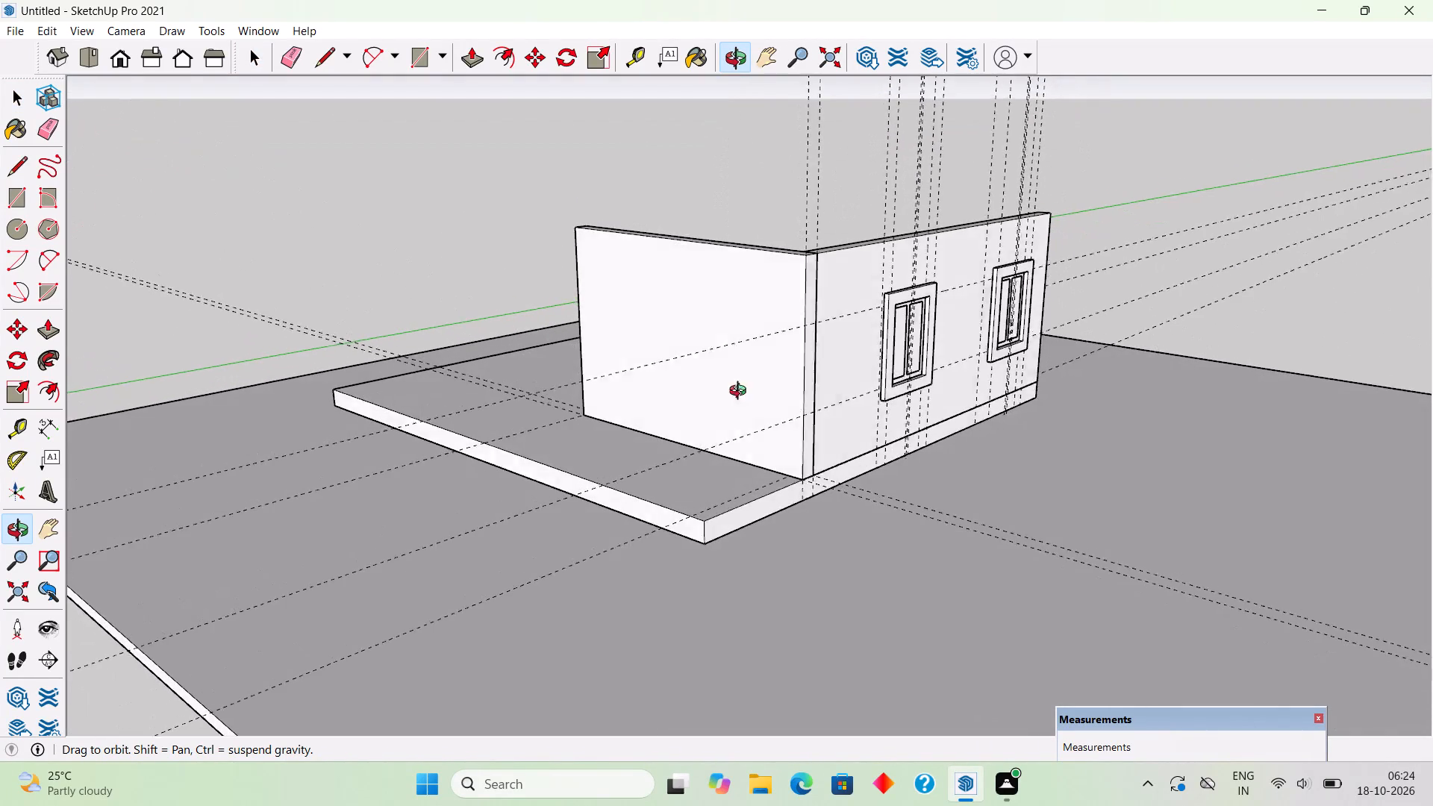
middle_click_drag(741, 393, 934, 423)
scroll(934, 423, "up", 1)
scroll(870, 475, "up", 2)
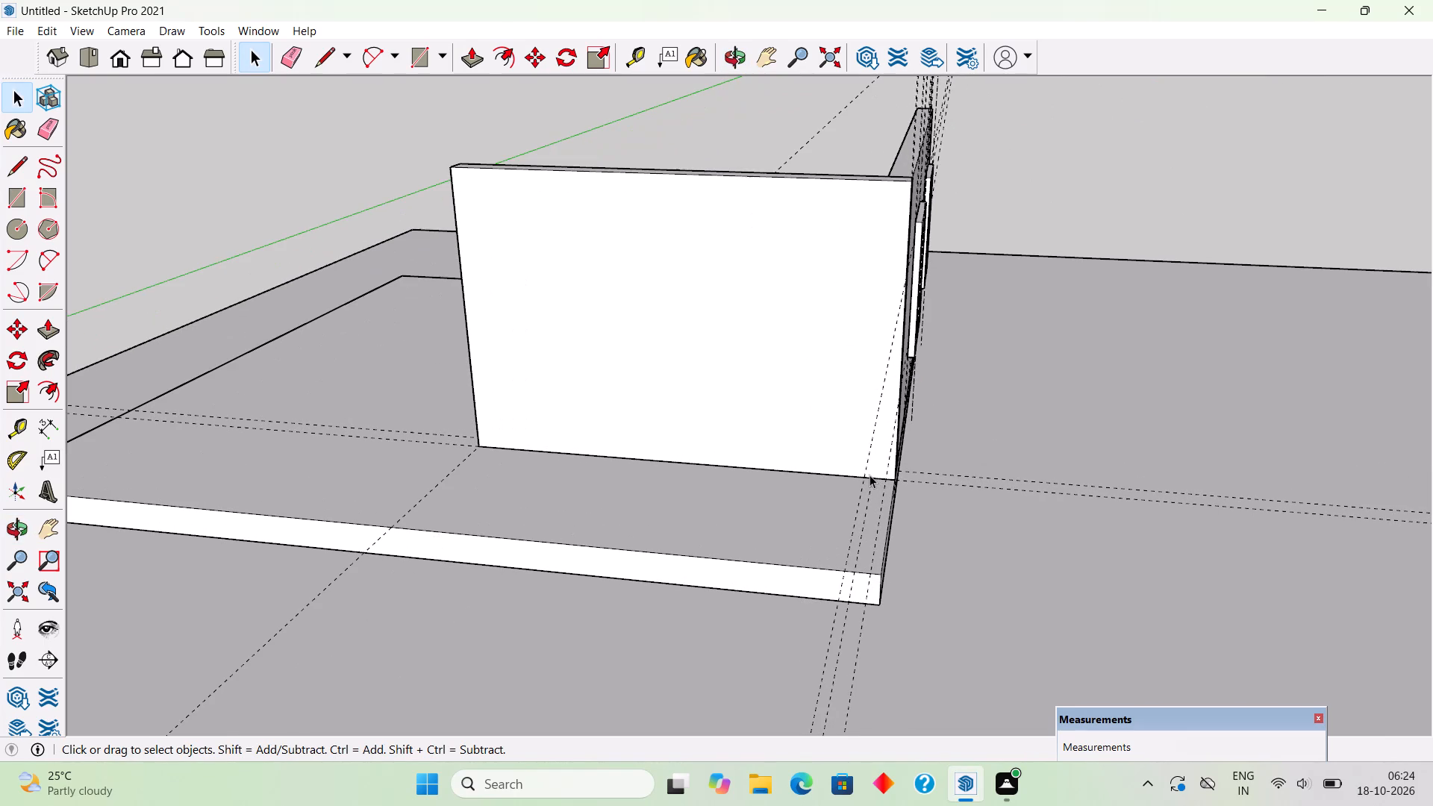
key("t")
scroll(825, 475, "up", 1)
left_click(824, 474)
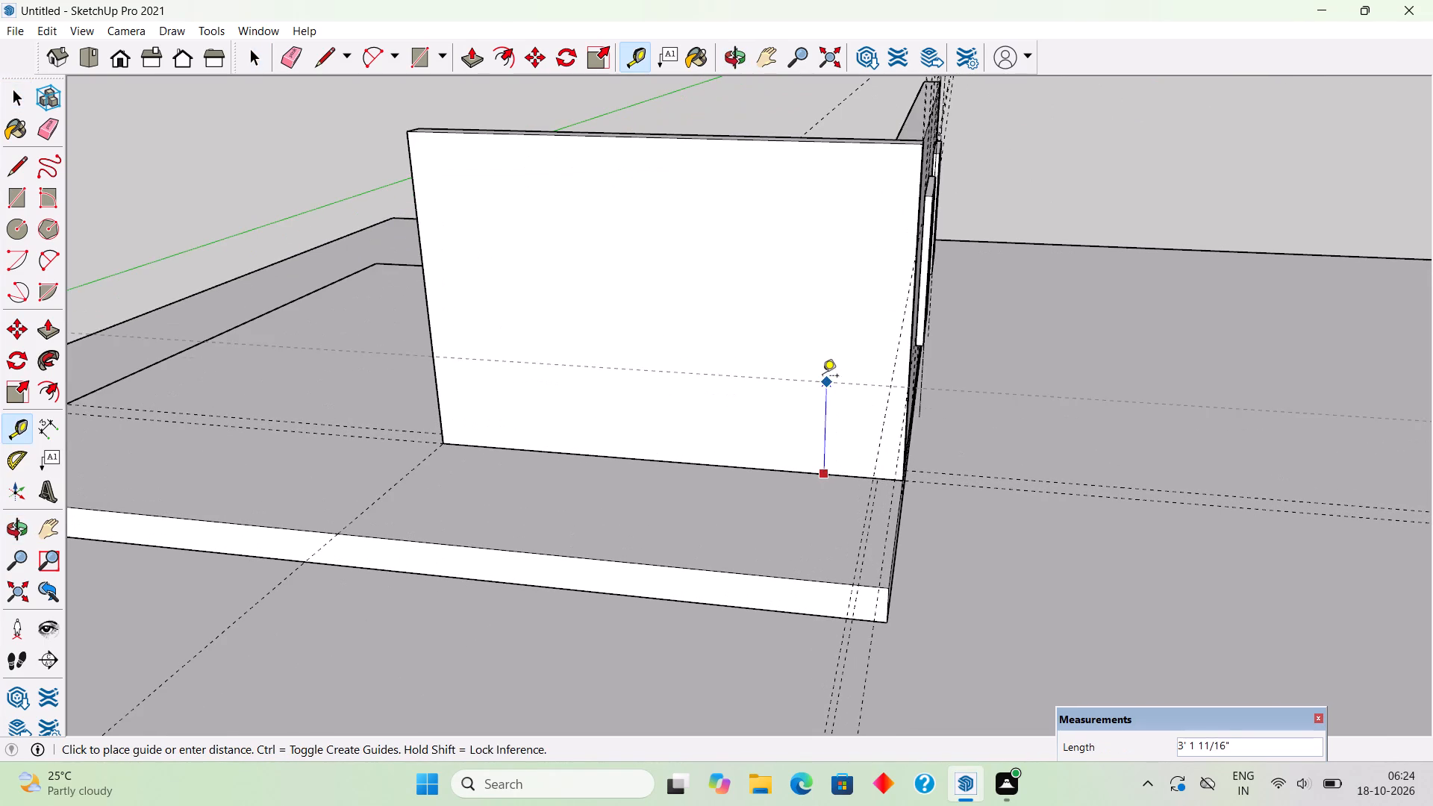
middle_click_drag(695, 384, 397, 323)
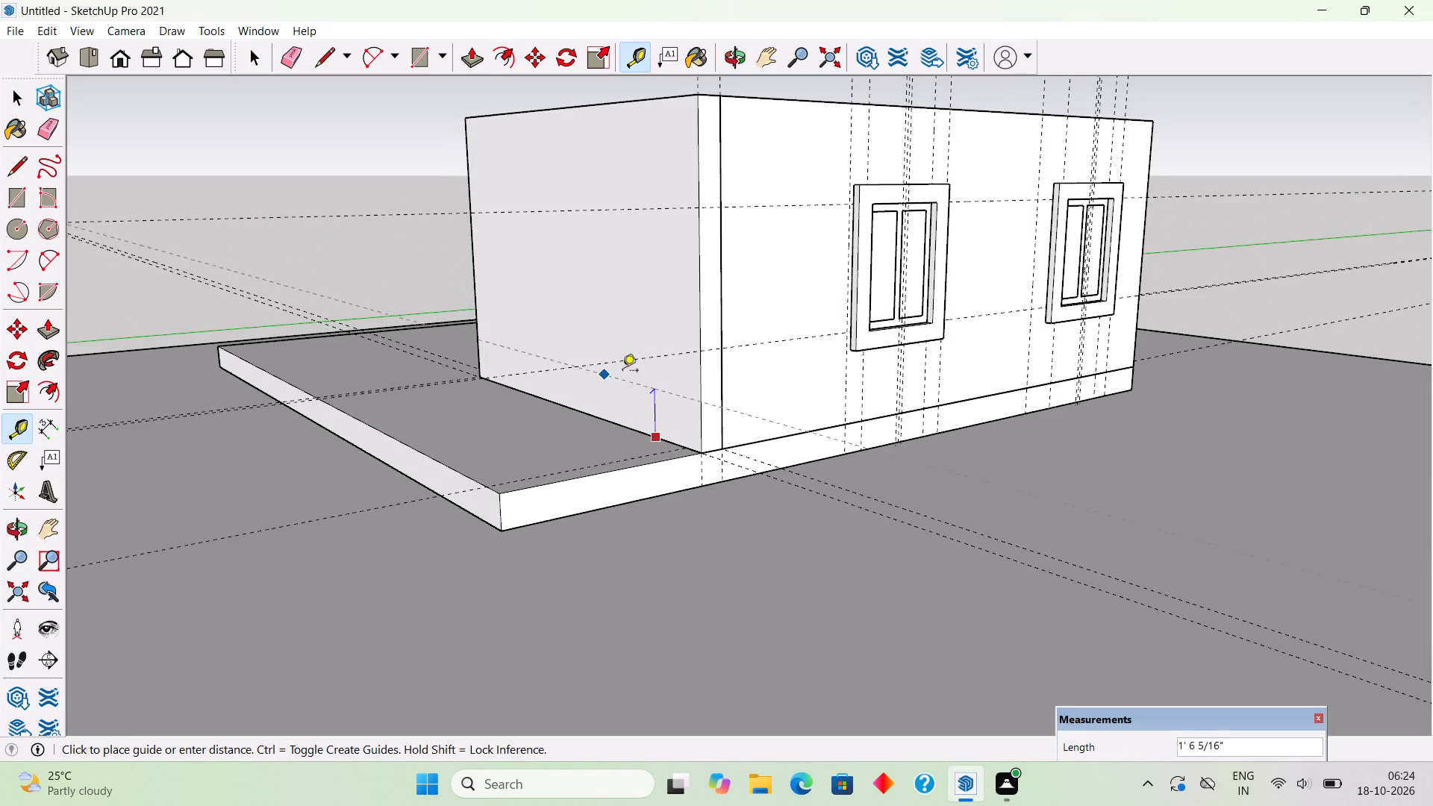
left_click(703, 352)
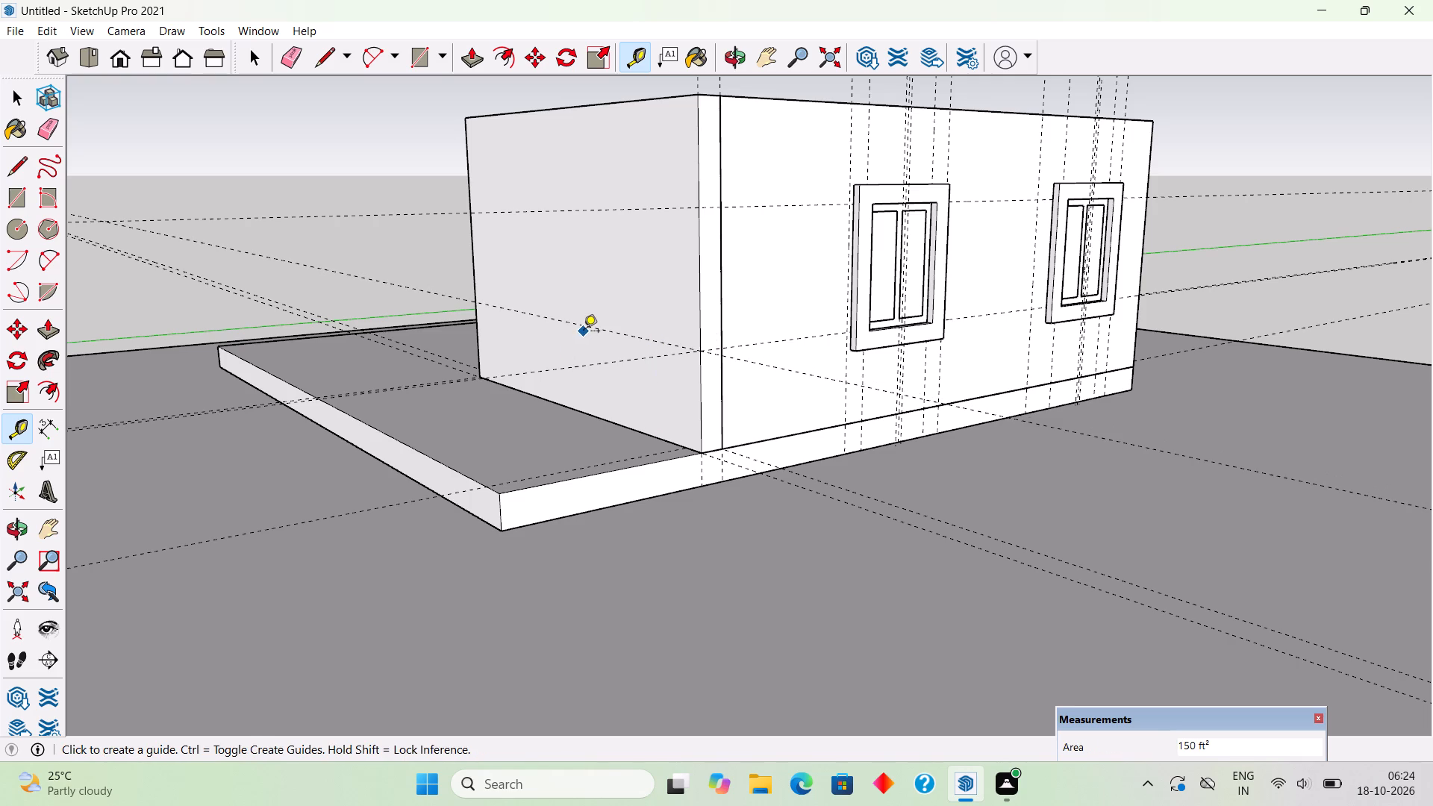
left_click(584, 329)
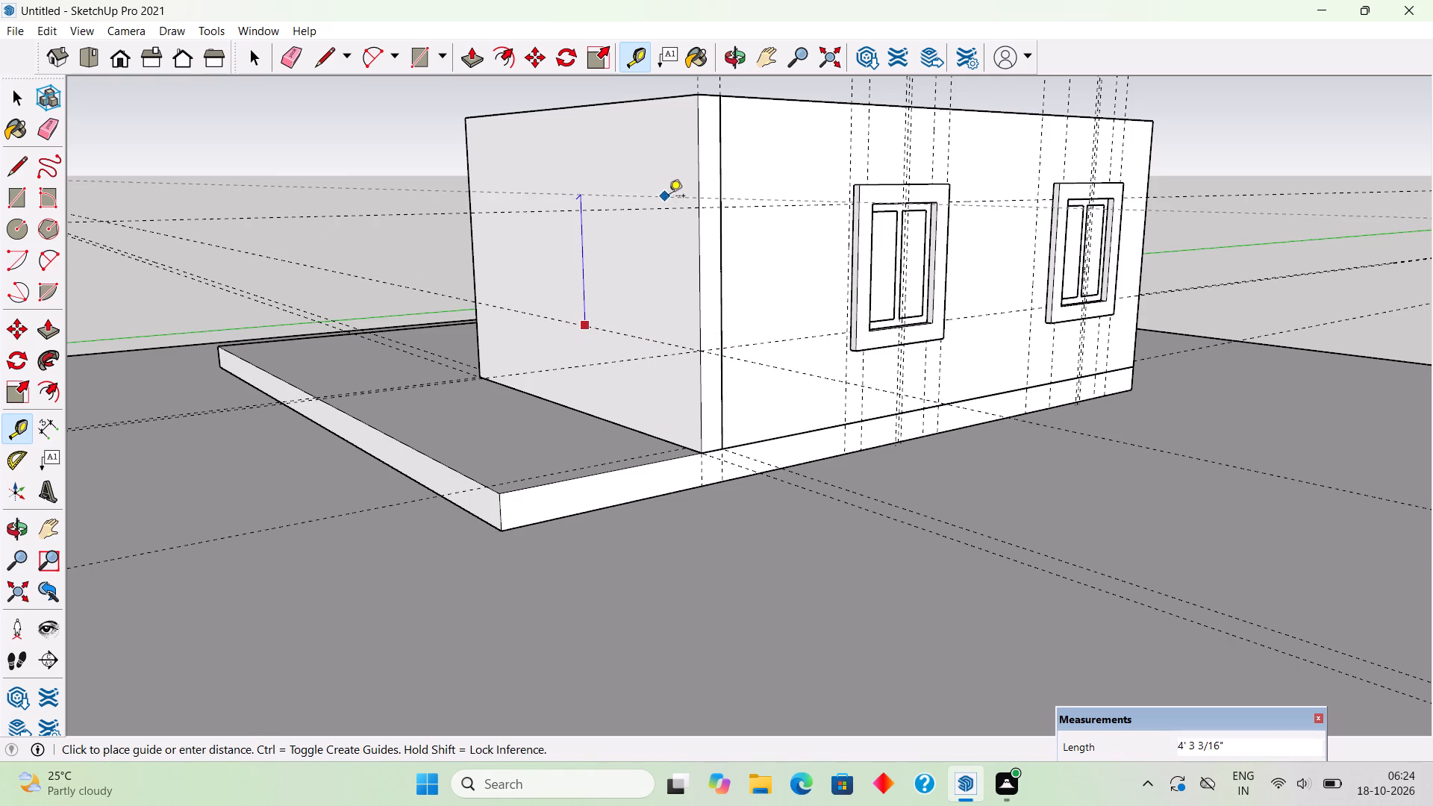
left_click(697, 207)
Place vertical guides on the new wall's outer face, 2' in from the windowed-wall corner and another 7" beyond.
scroll(689, 298, "down", 3)
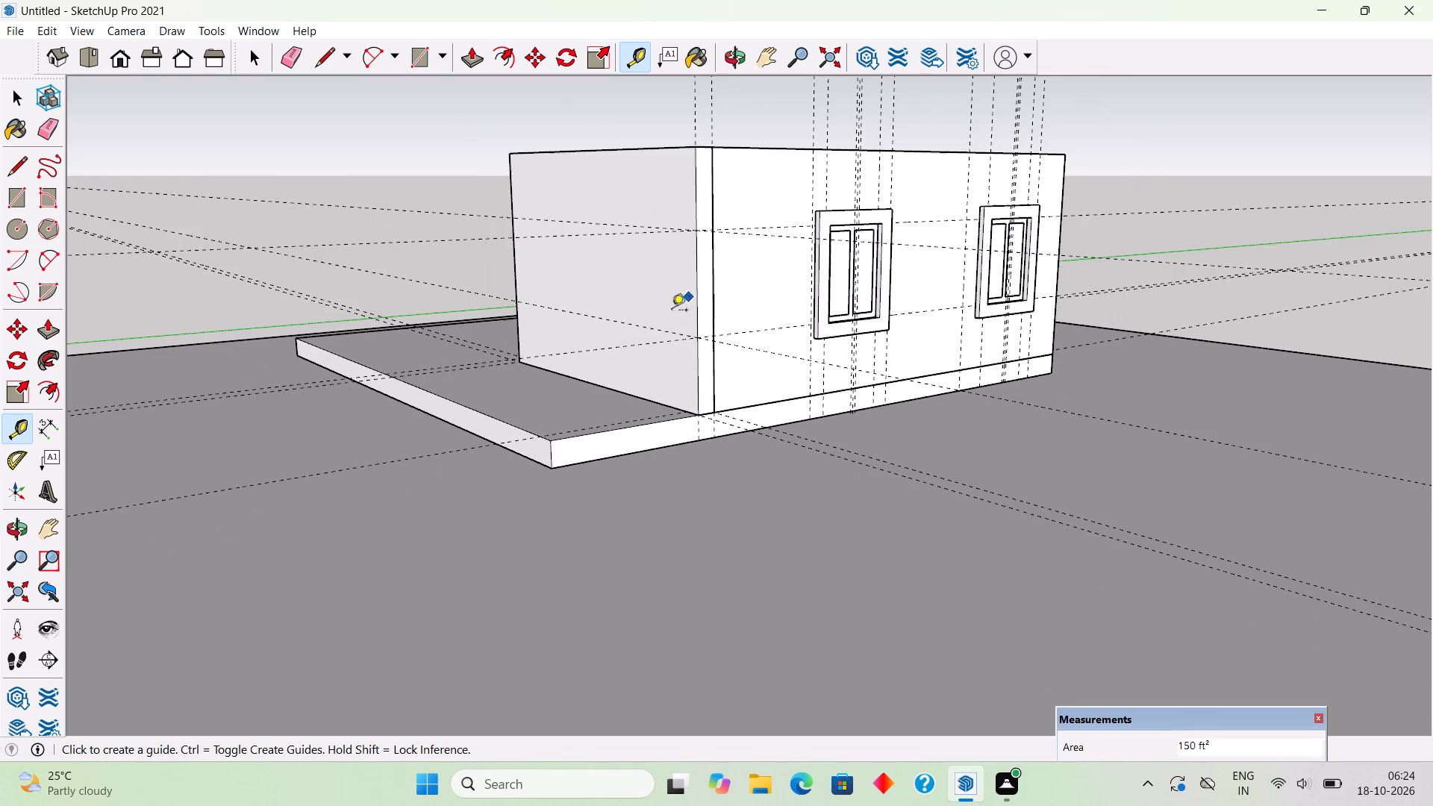
middle_click_drag(724, 333, 1061, 243)
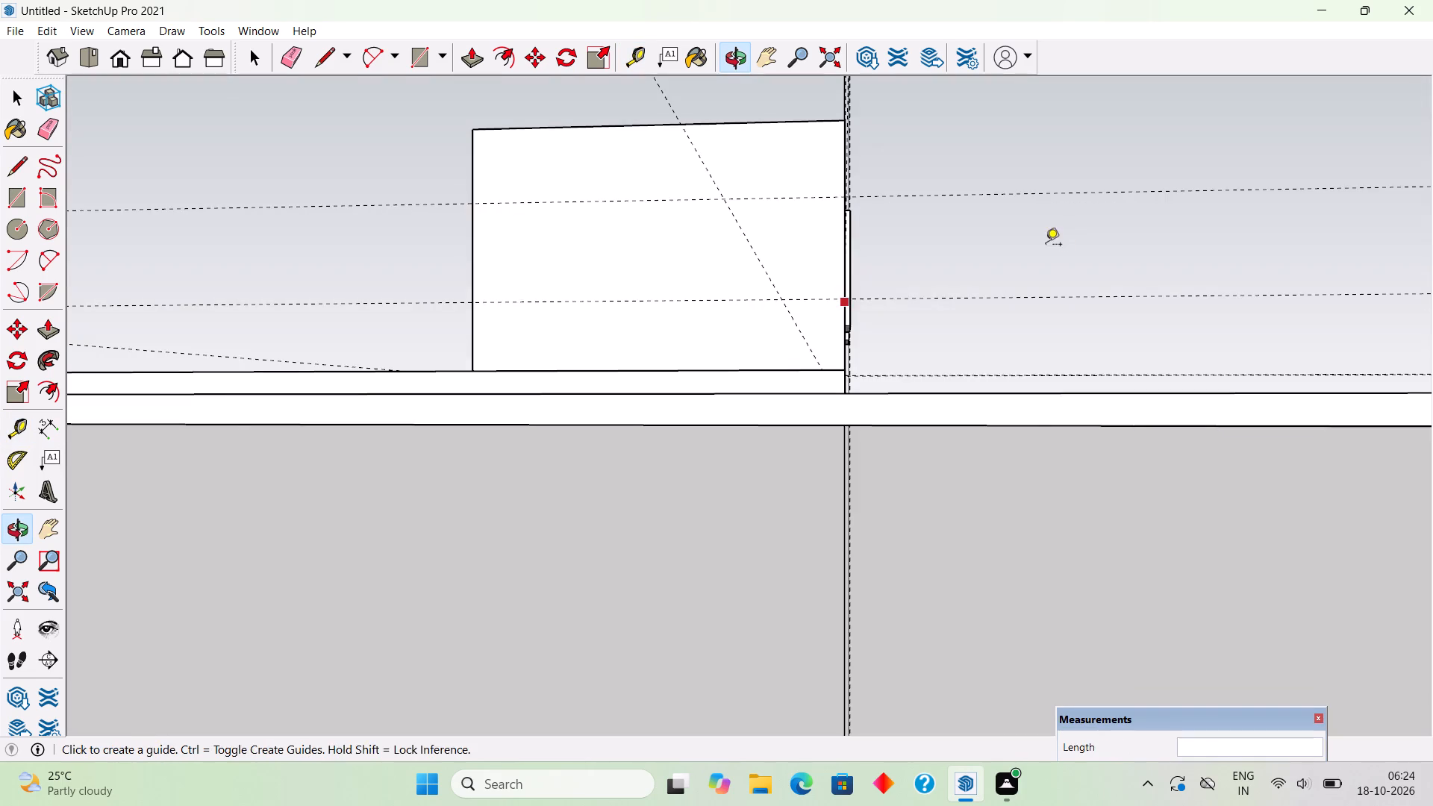
middle_click_drag(1046, 261, 1130, 333)
scroll(1130, 333, "down", 2)
scroll(970, 316, "down", 5)
scroll(725, 69, "up", 3)
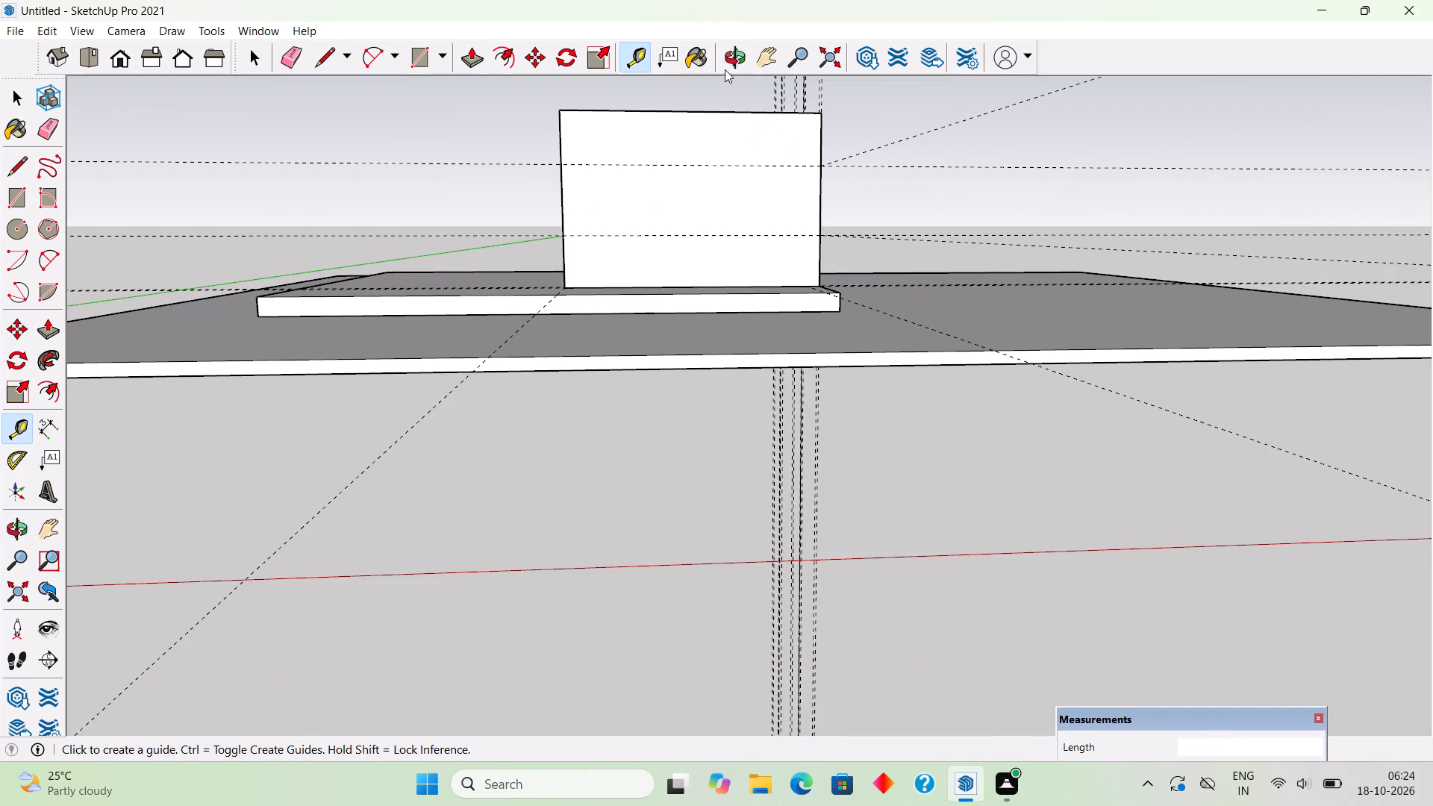
scroll(725, 69, "up", 9)
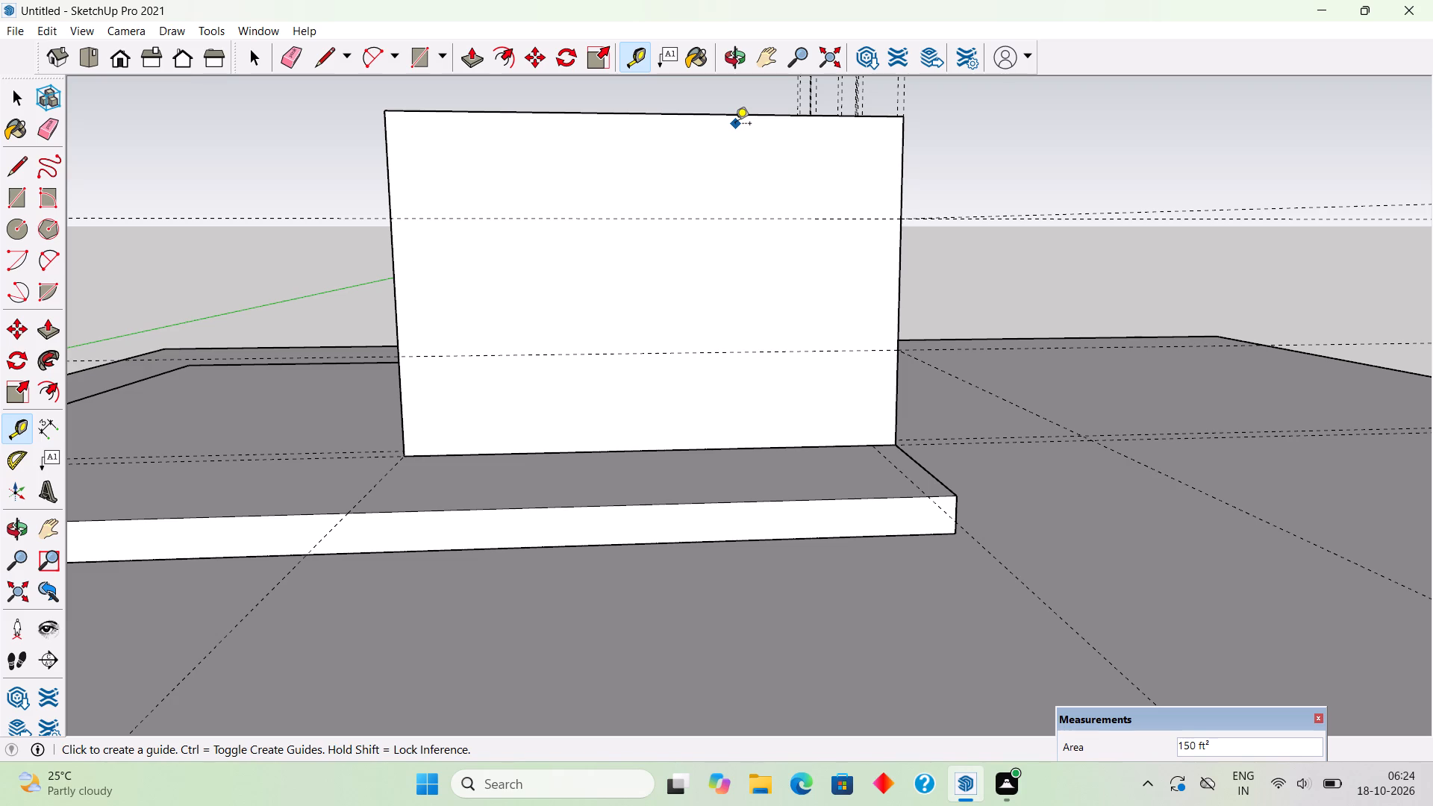
left_click(895, 287)
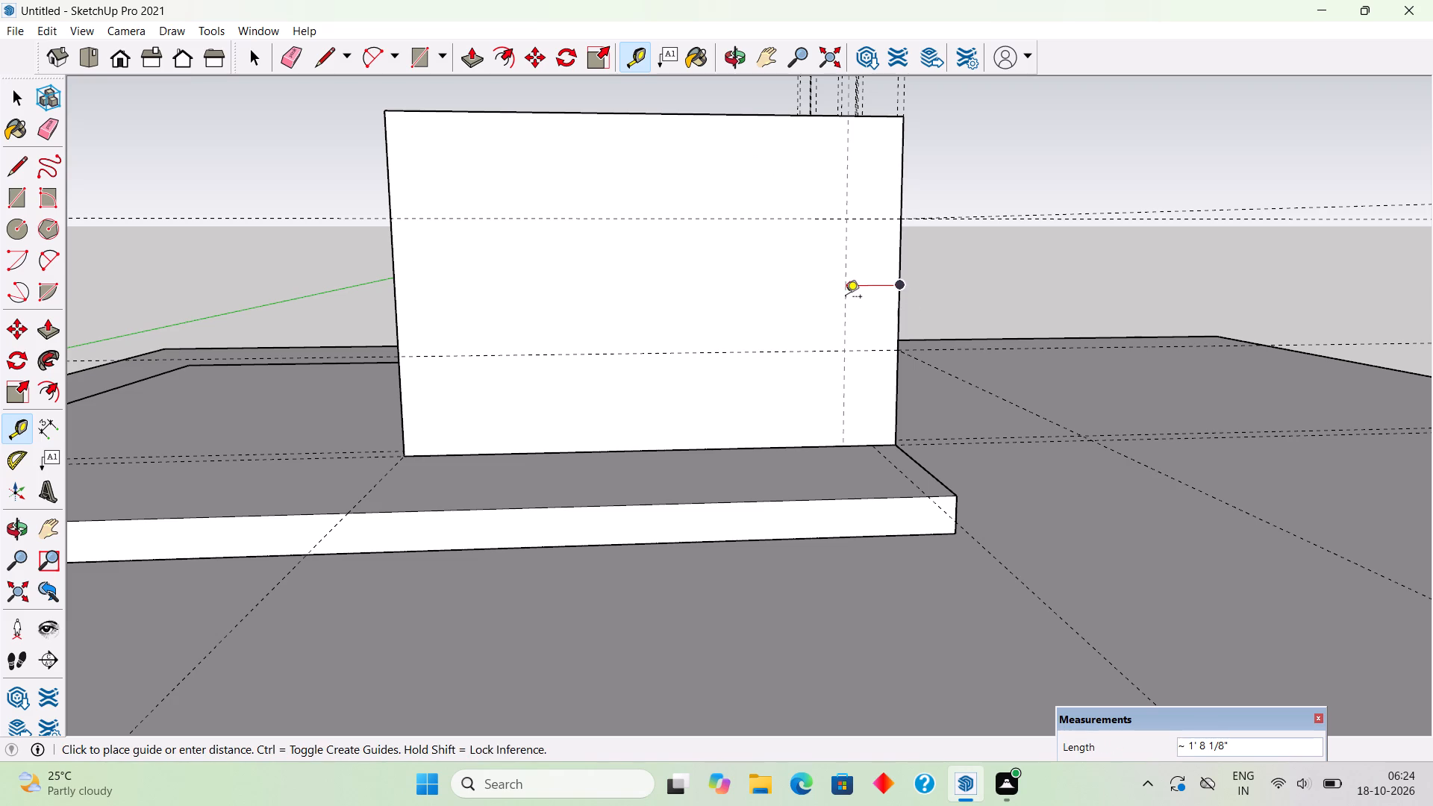
type("2'")
key("Return")
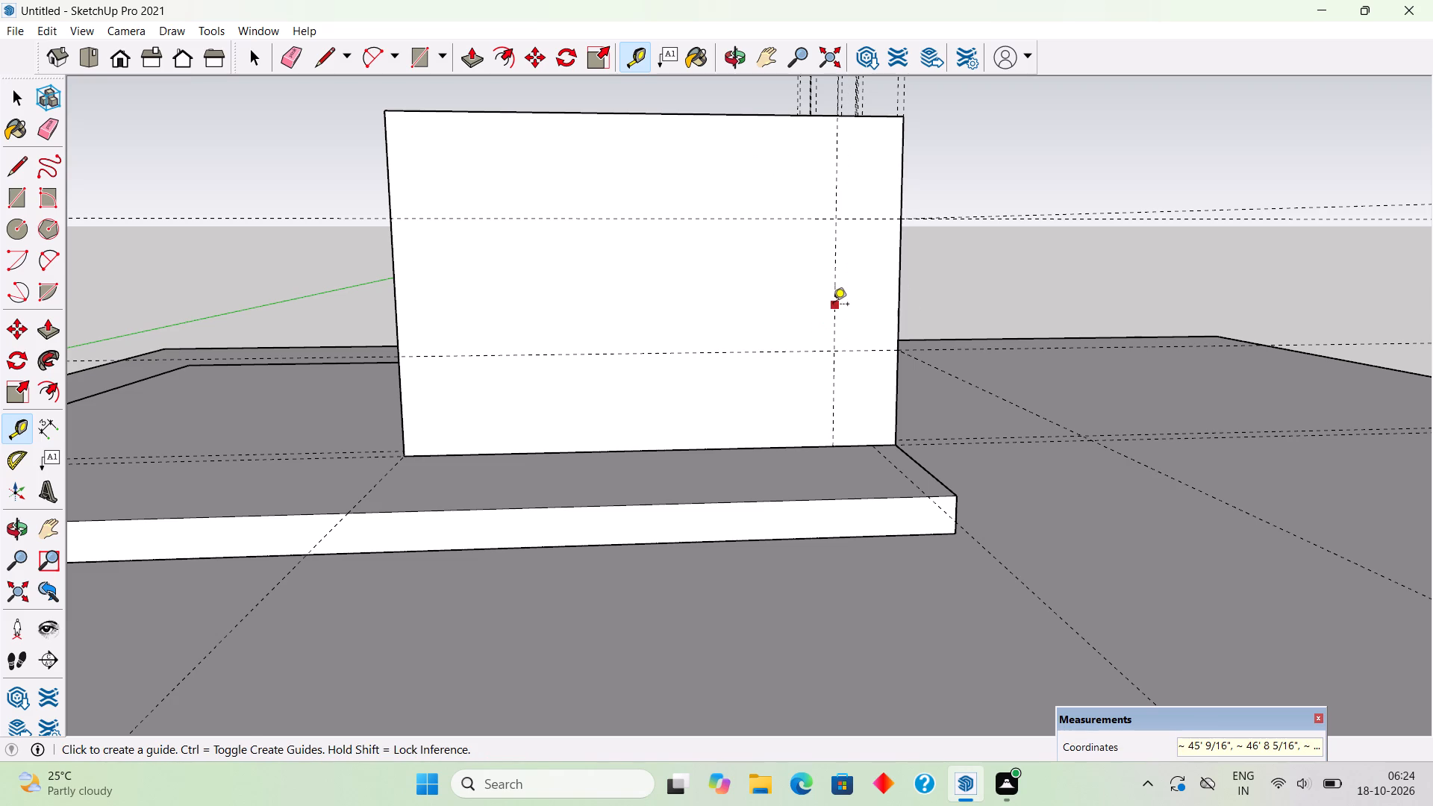
left_click(831, 263)
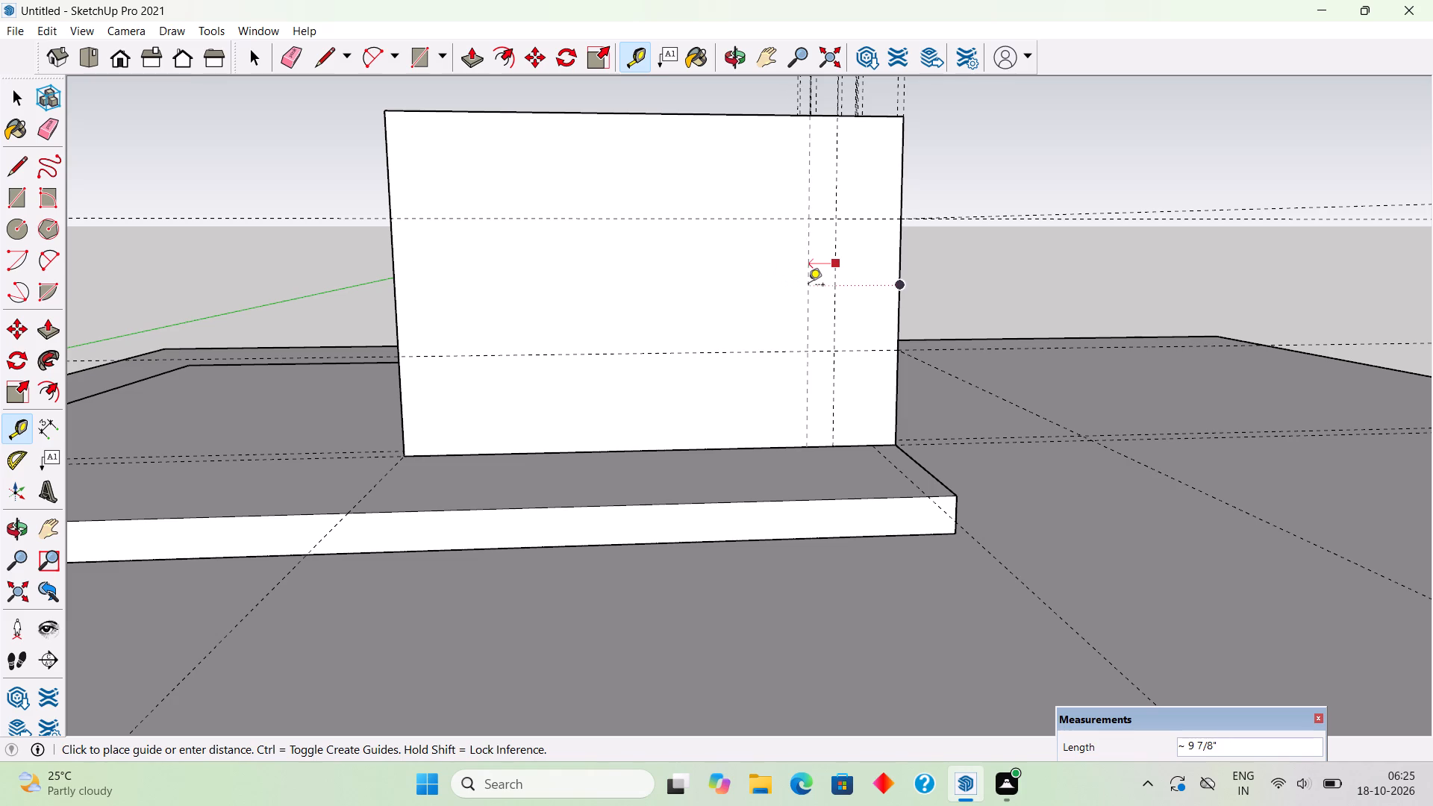
key("7")
key("shift+quotedbl")
key("Return")
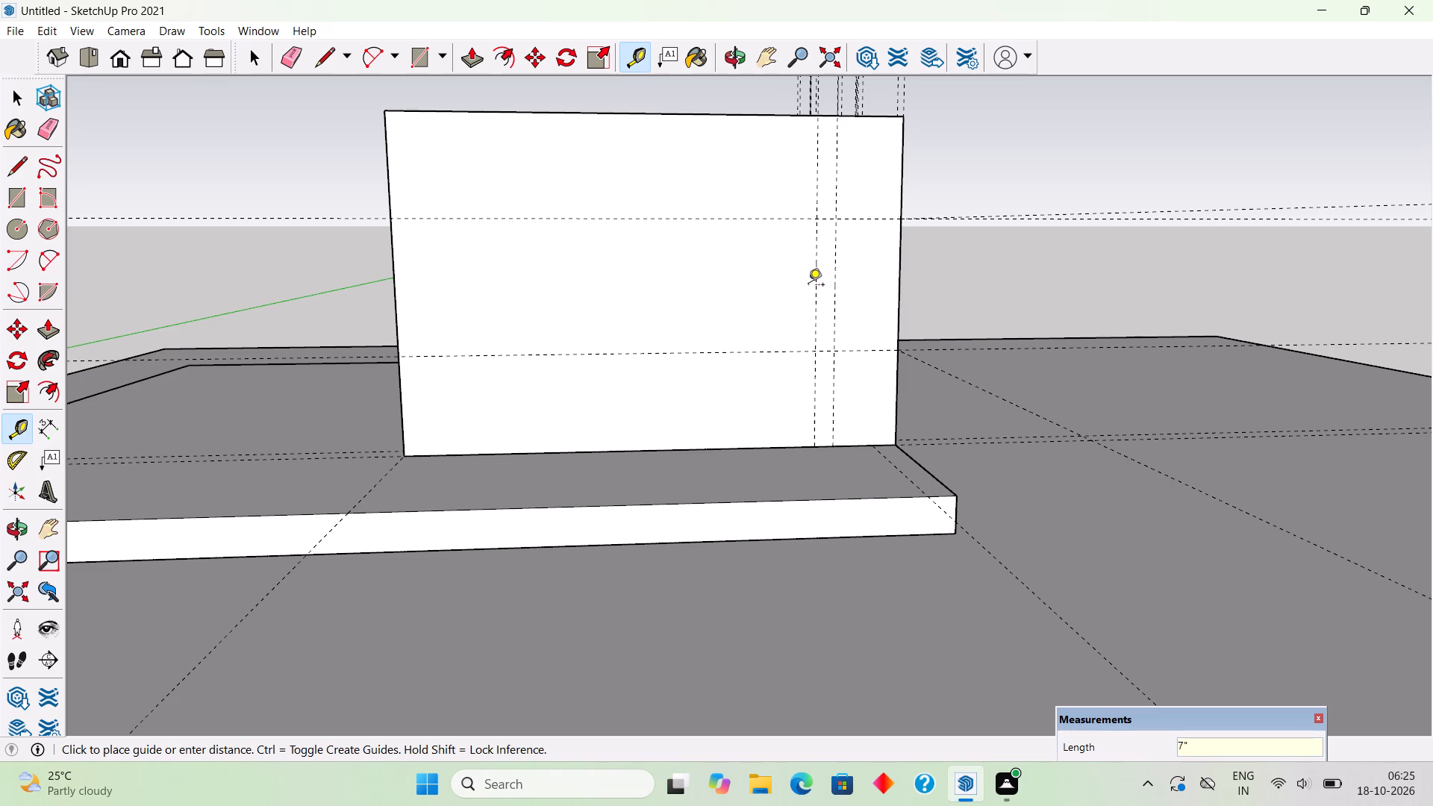
Add a vertical guide 5' farther along the new wall from the 7" guide, and another 7" beyond it.
left_click(819, 260)
type("5'")
key("Return")
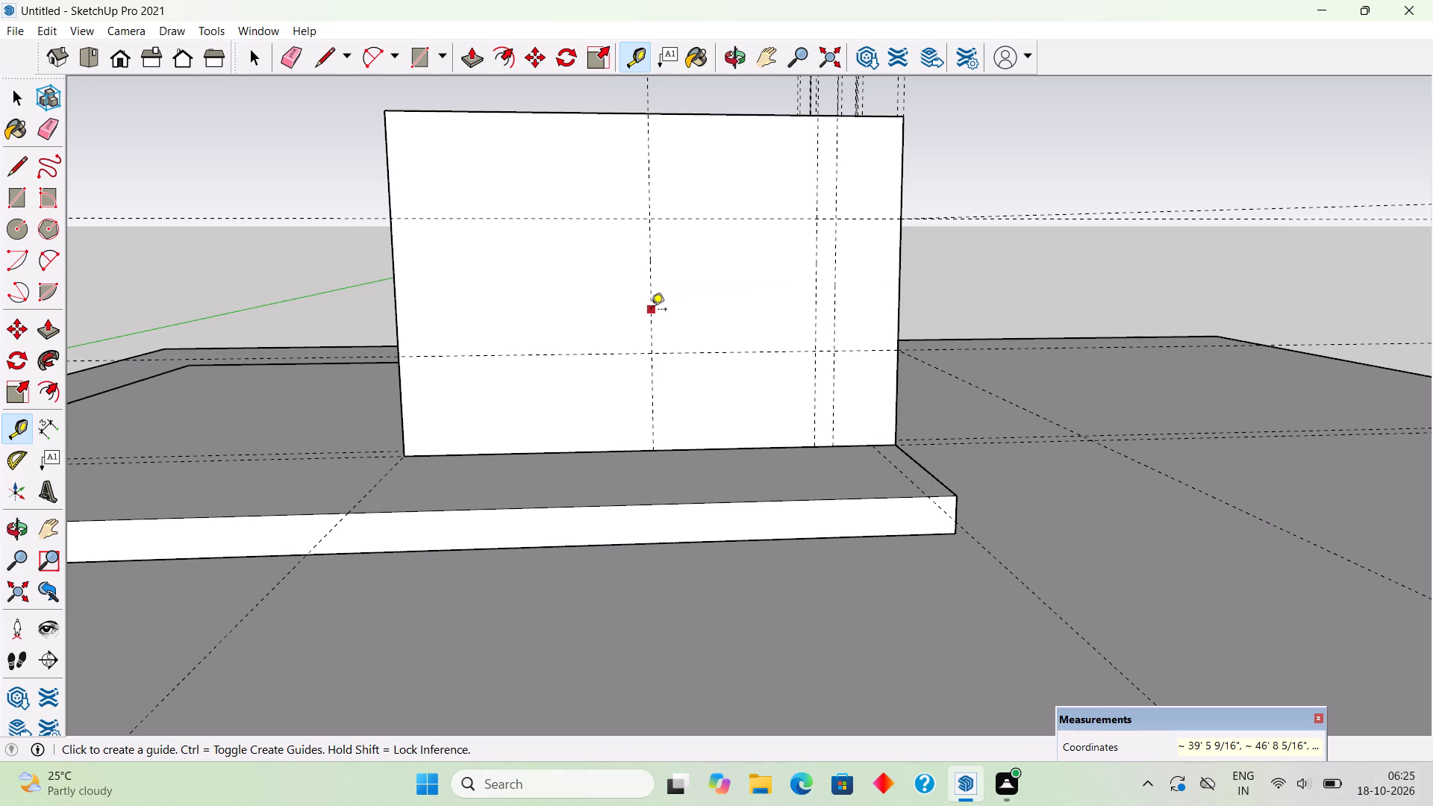
left_click(651, 310)
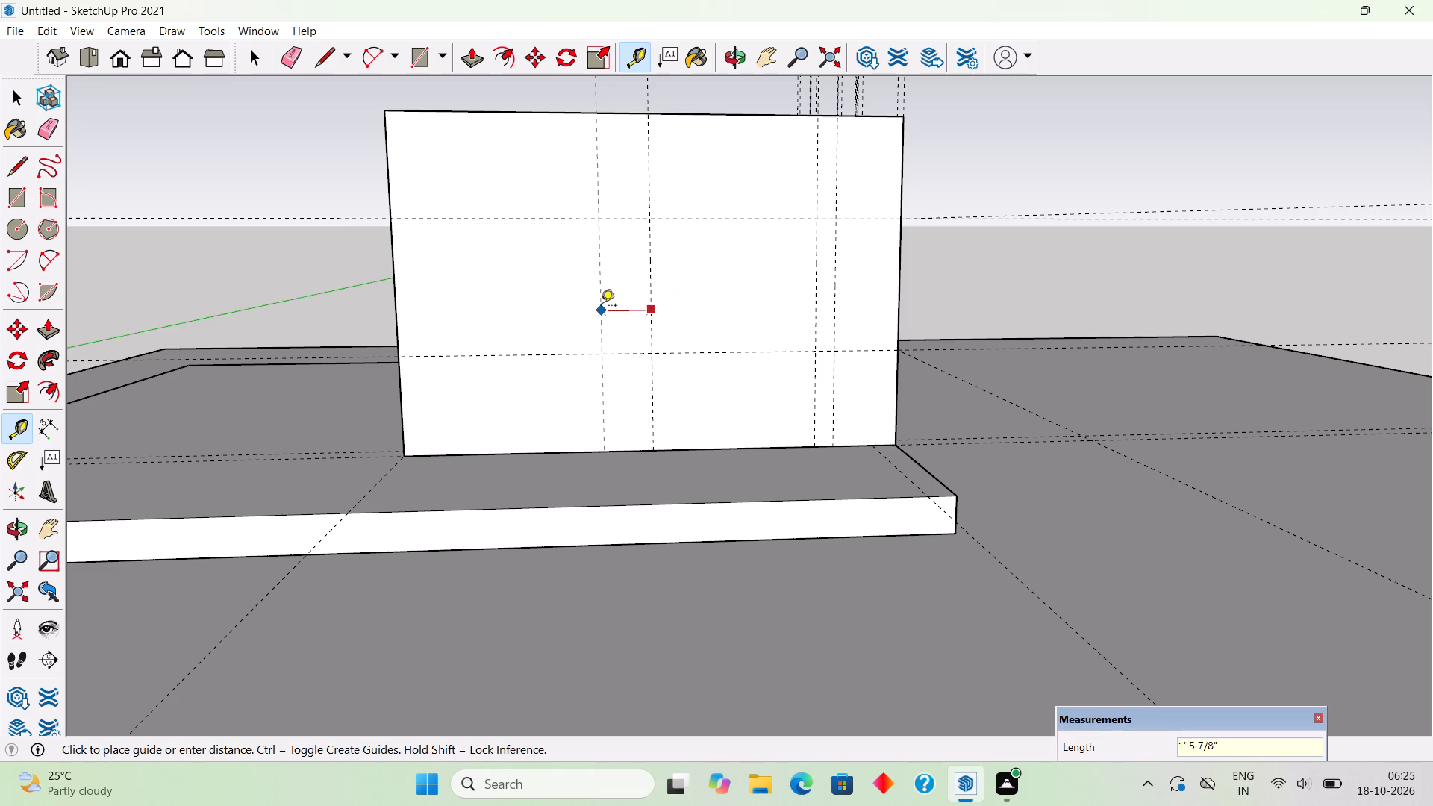
key("7")
key("shift+quotedbl")
key("Return")
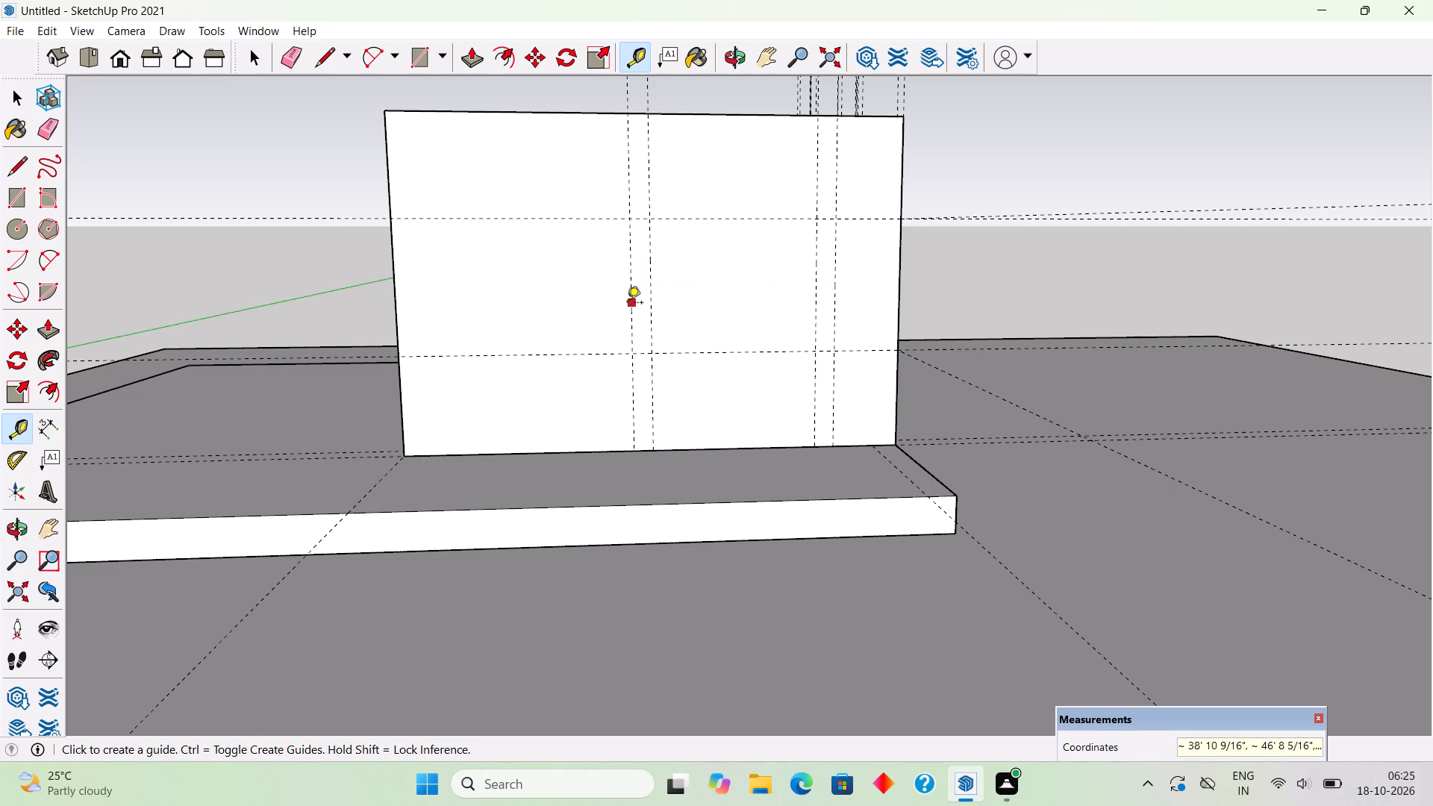
Add a vertical guide 2.5' past the last one, and another 4' beyond it near the wall's free end.
left_click(627, 304)
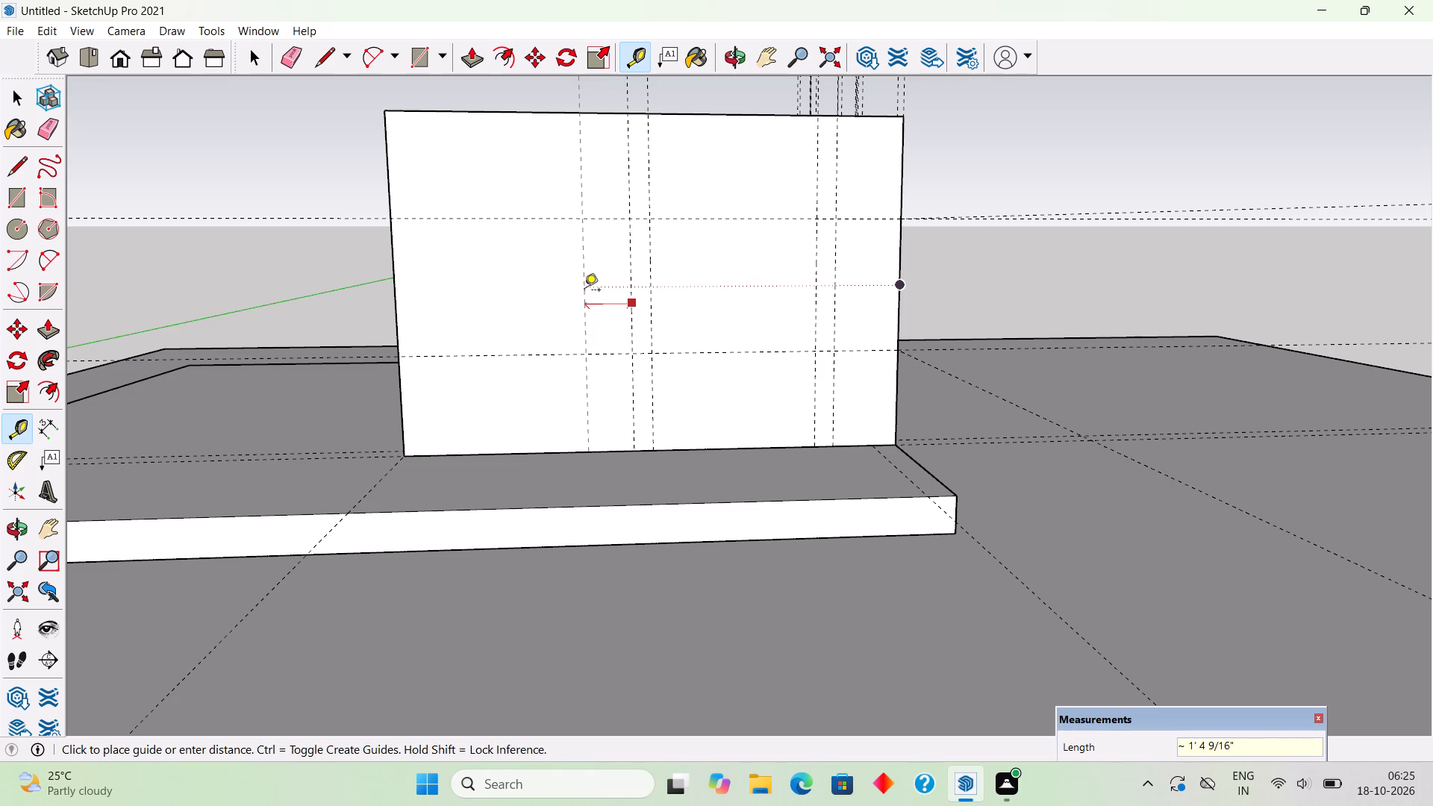
type("2.")
type("5'")
key("Return")
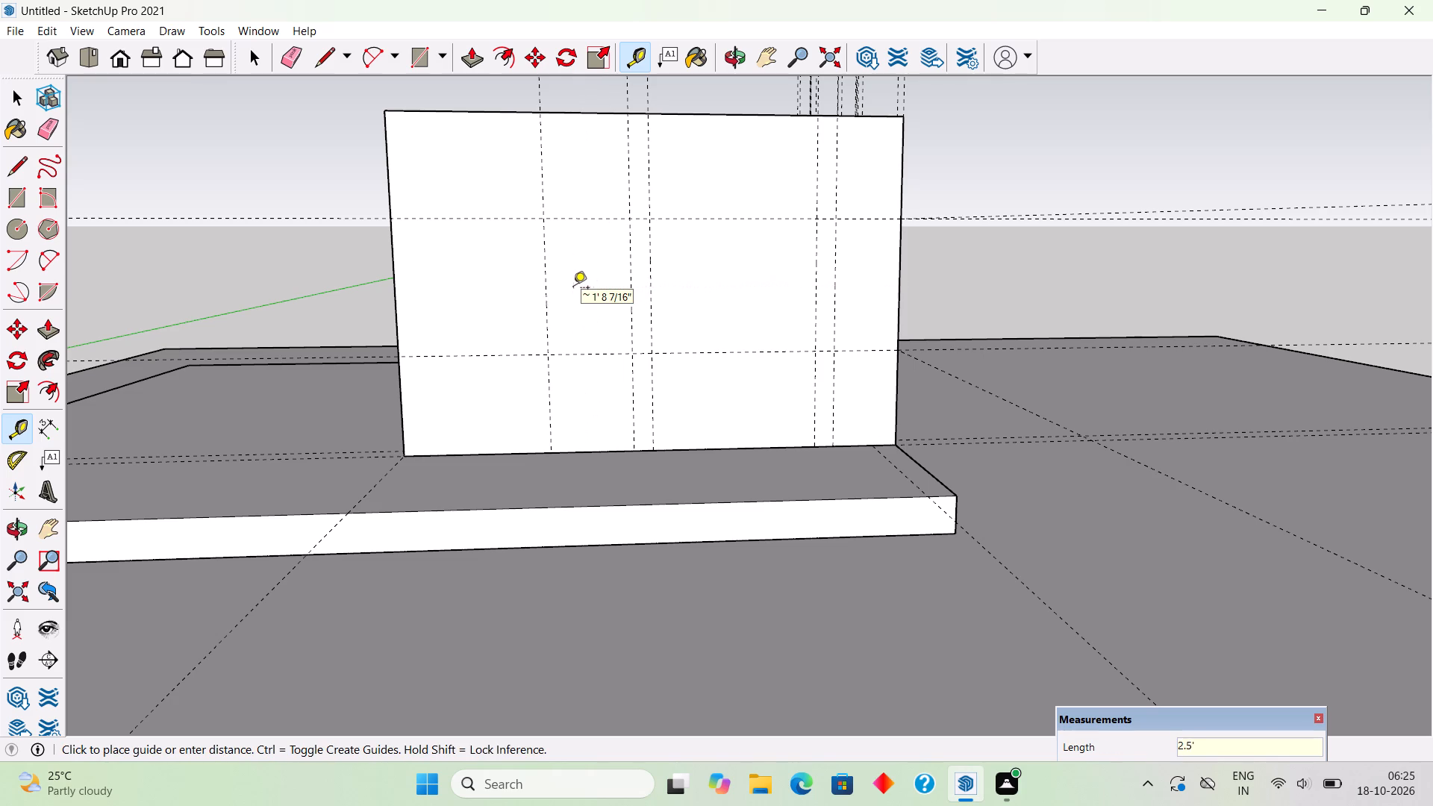
left_click(543, 299)
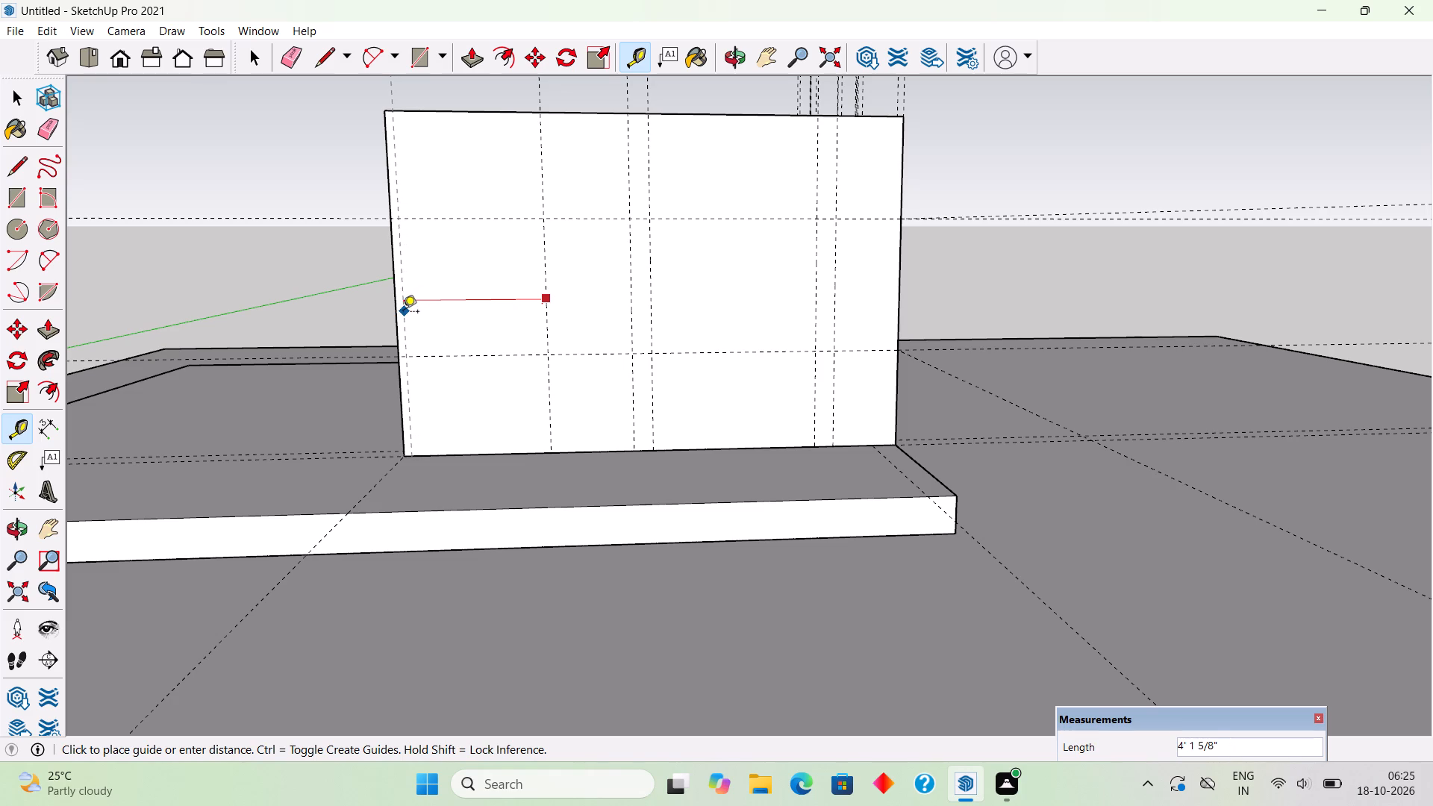
type("4'")
key("Return")
key("space")
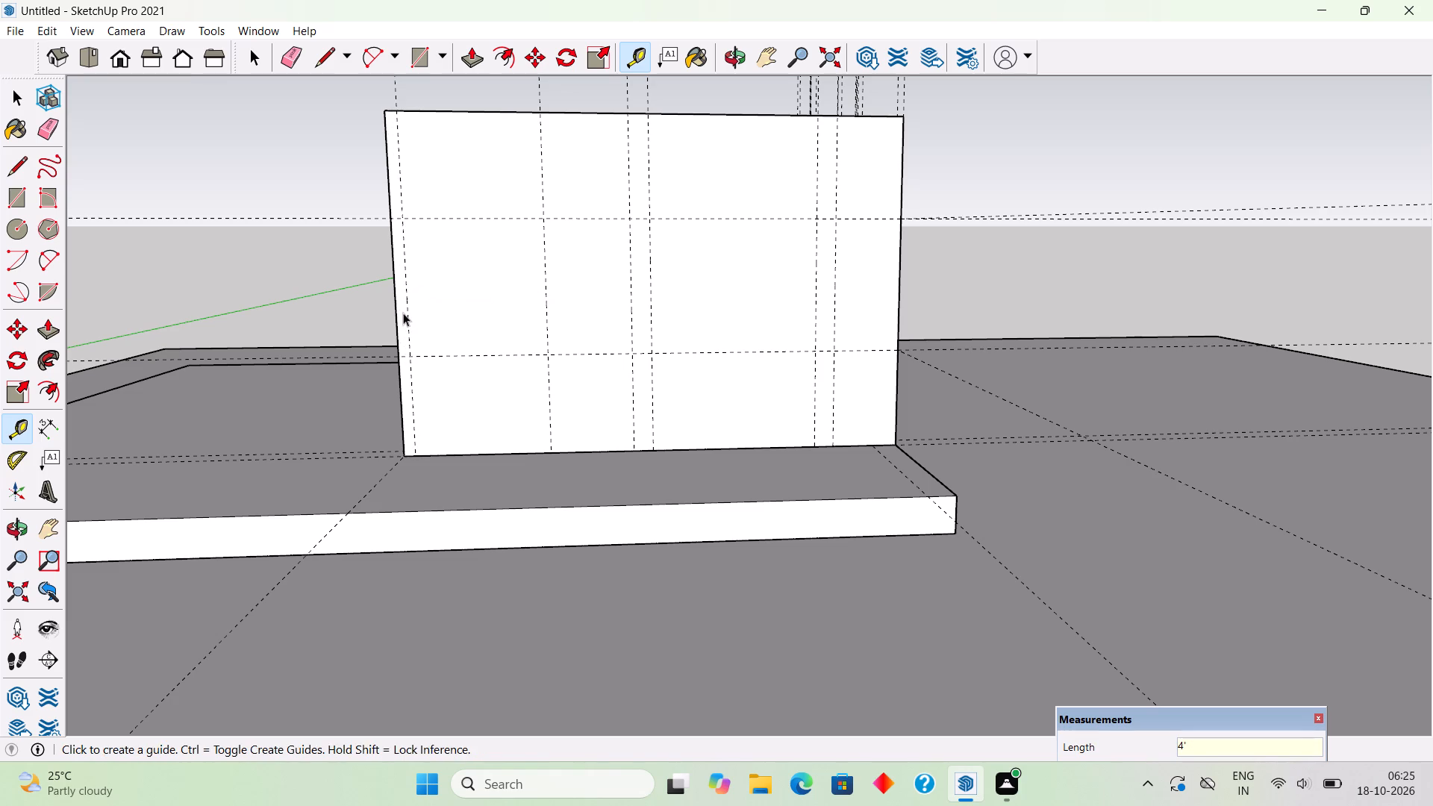
Select all of the new perpendicular wall's connected geometry and make it a group.
triple_click(443, 275)
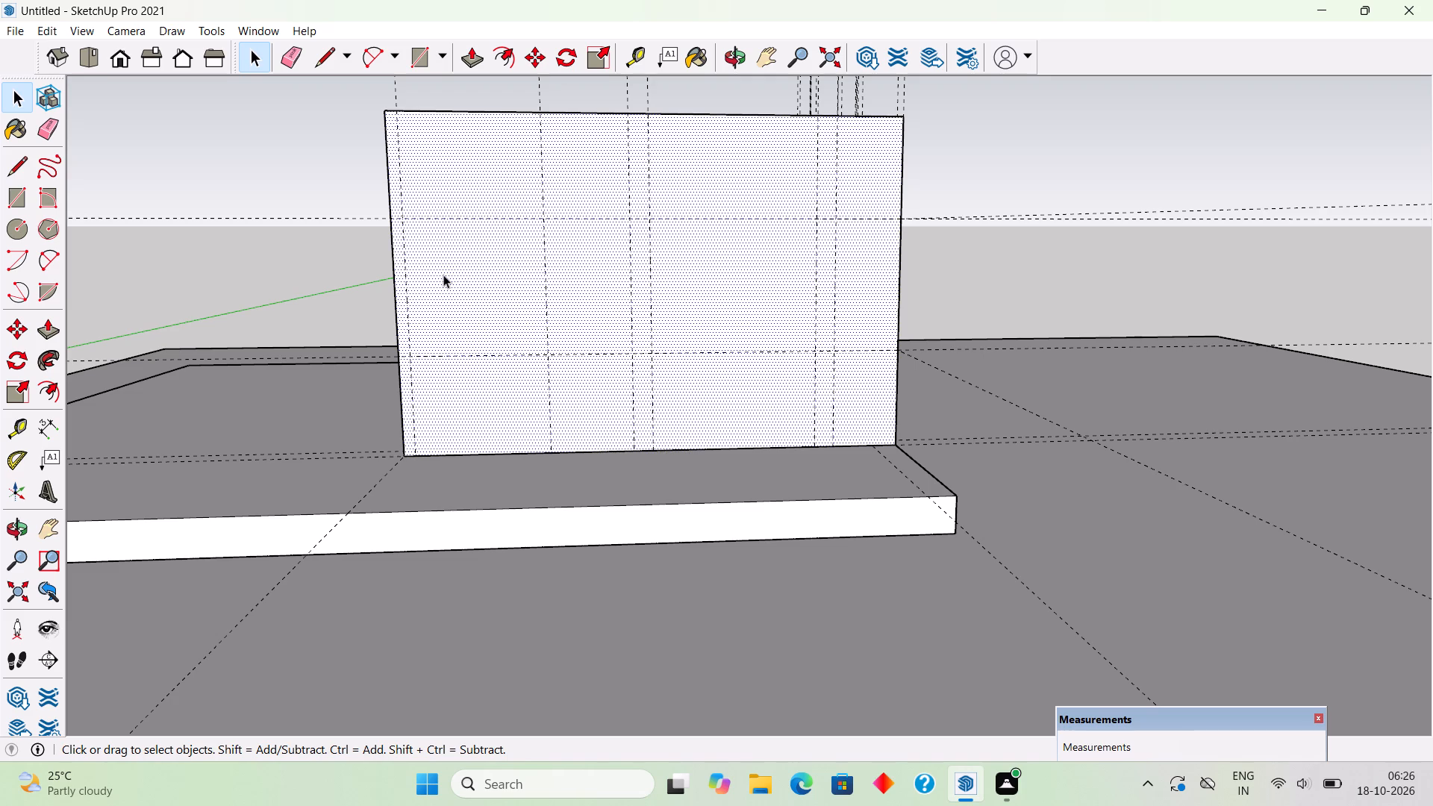
right_click(792, 287)
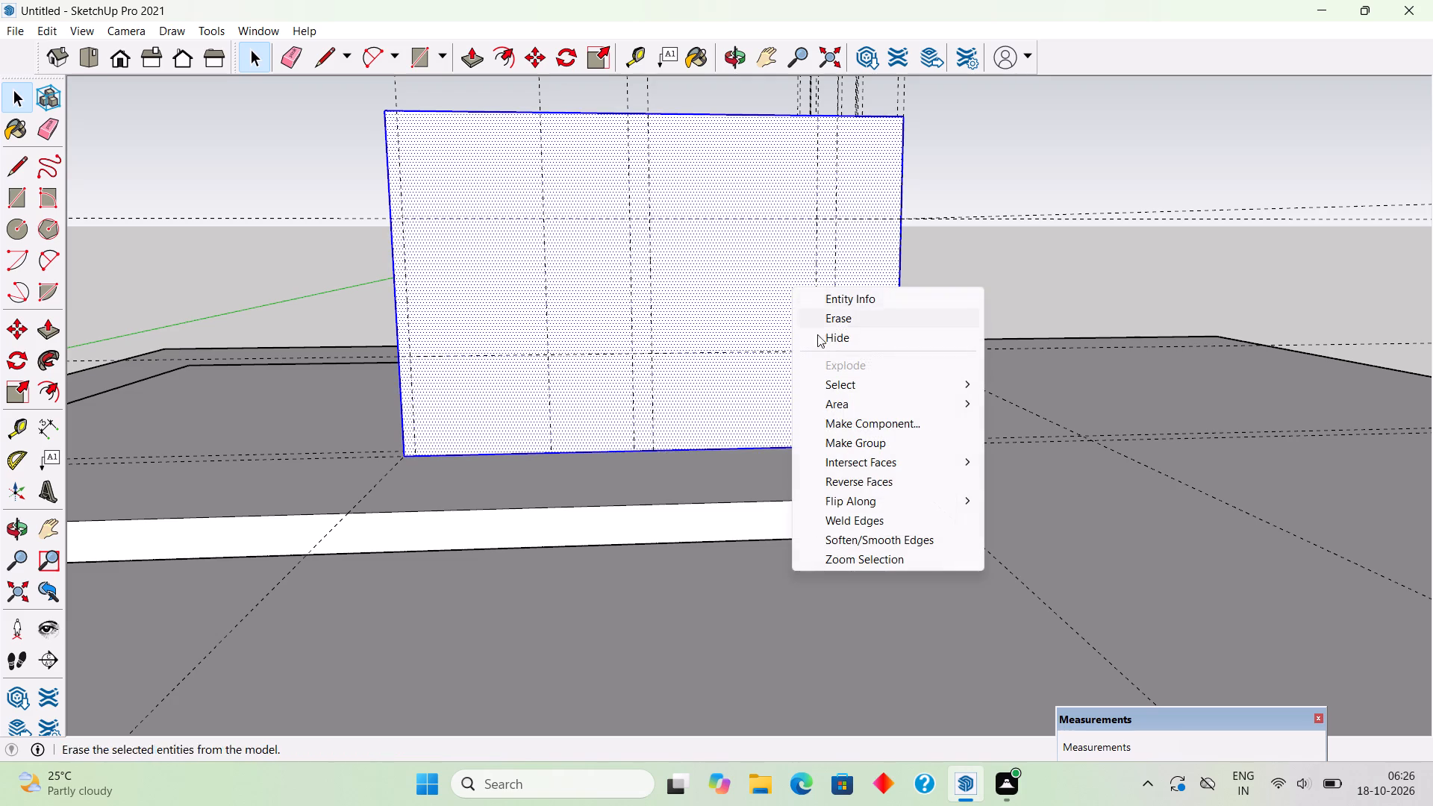
left_click(843, 441)
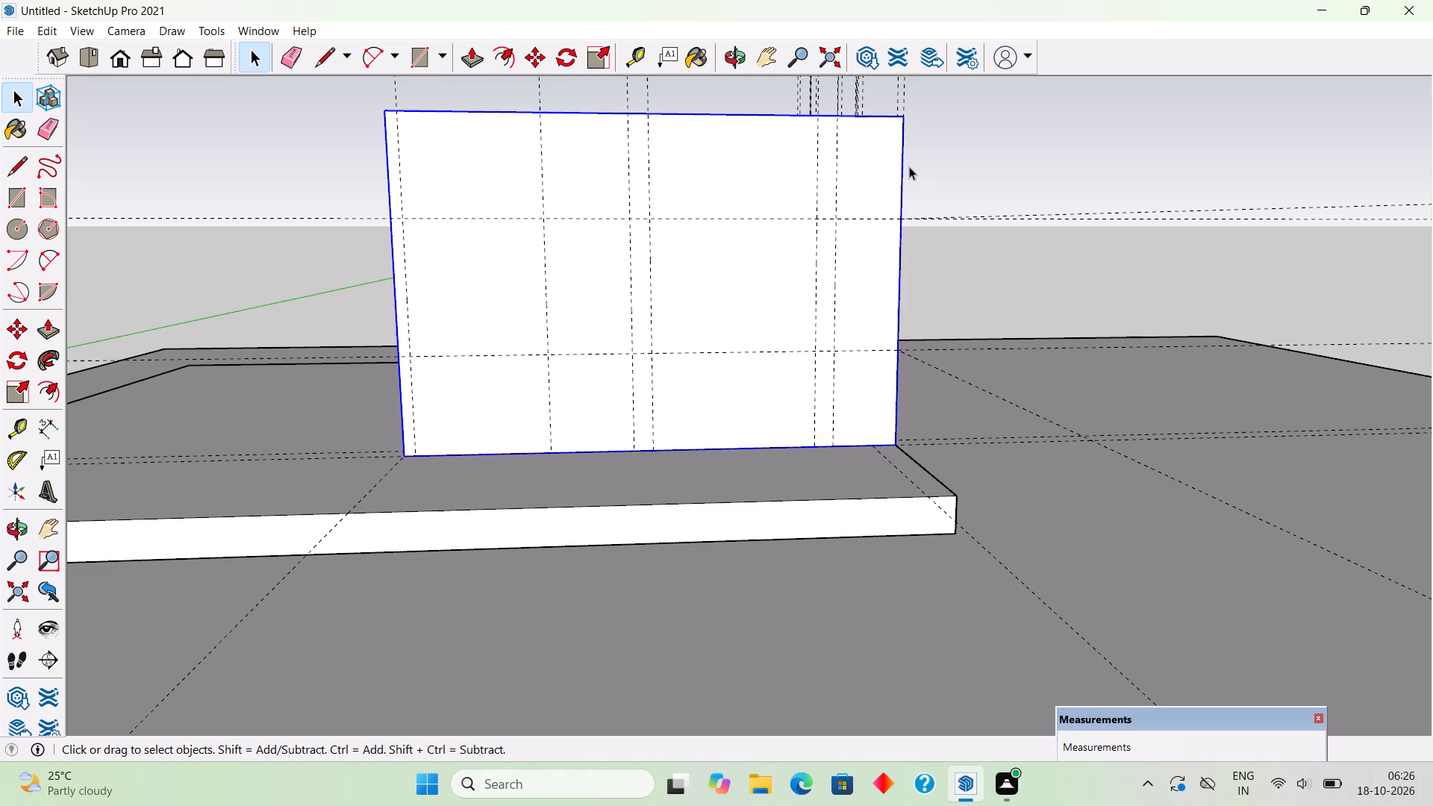
left_click(911, 165)
Inside the new wall's group, draw a 5' by 4' window rectangle between the guides and push it 9" through the wall.
middle_click_drag(819, 246, 824, 207)
scroll(824, 207, "down", 3)
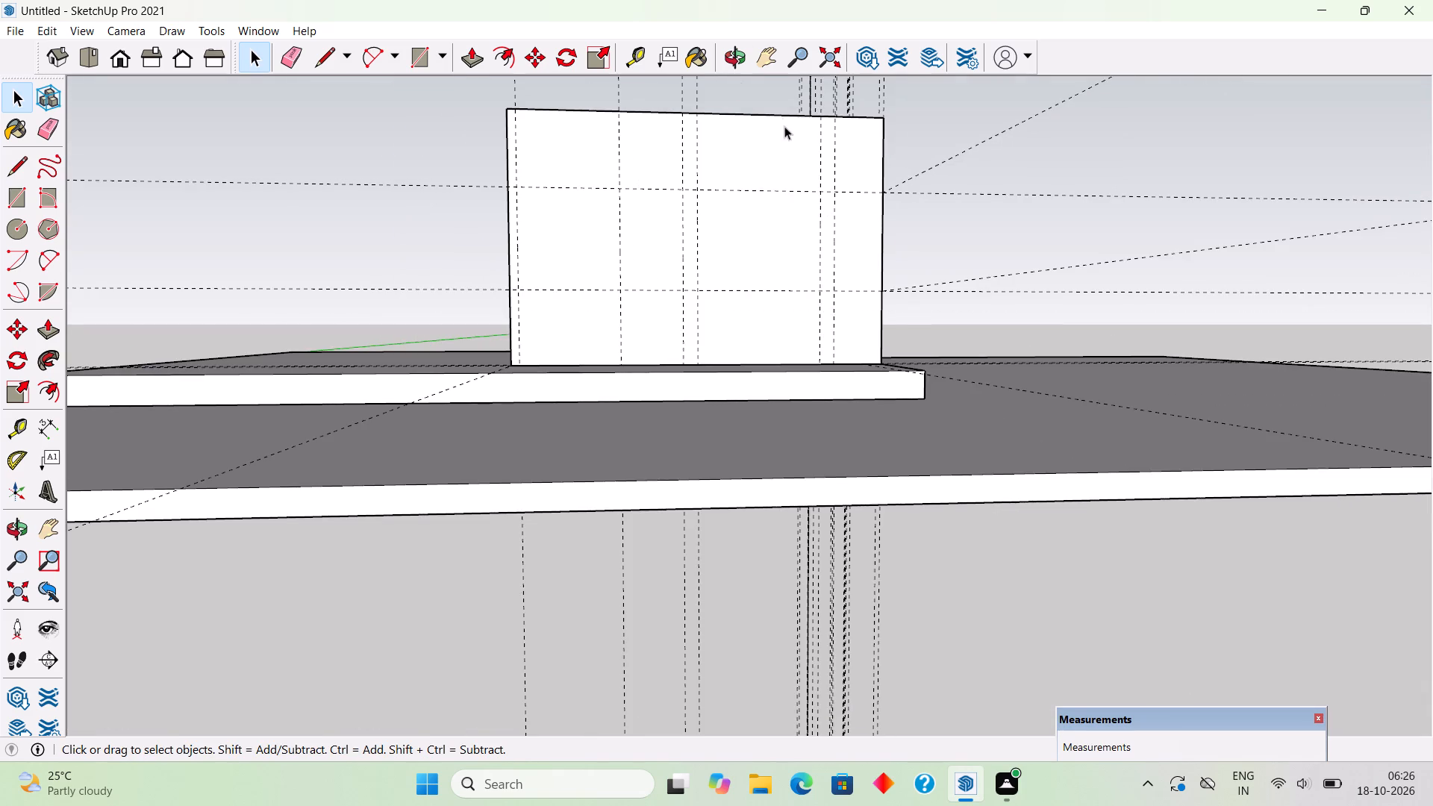
scroll(764, 80, "up", 4)
scroll(747, 119, "down", 2)
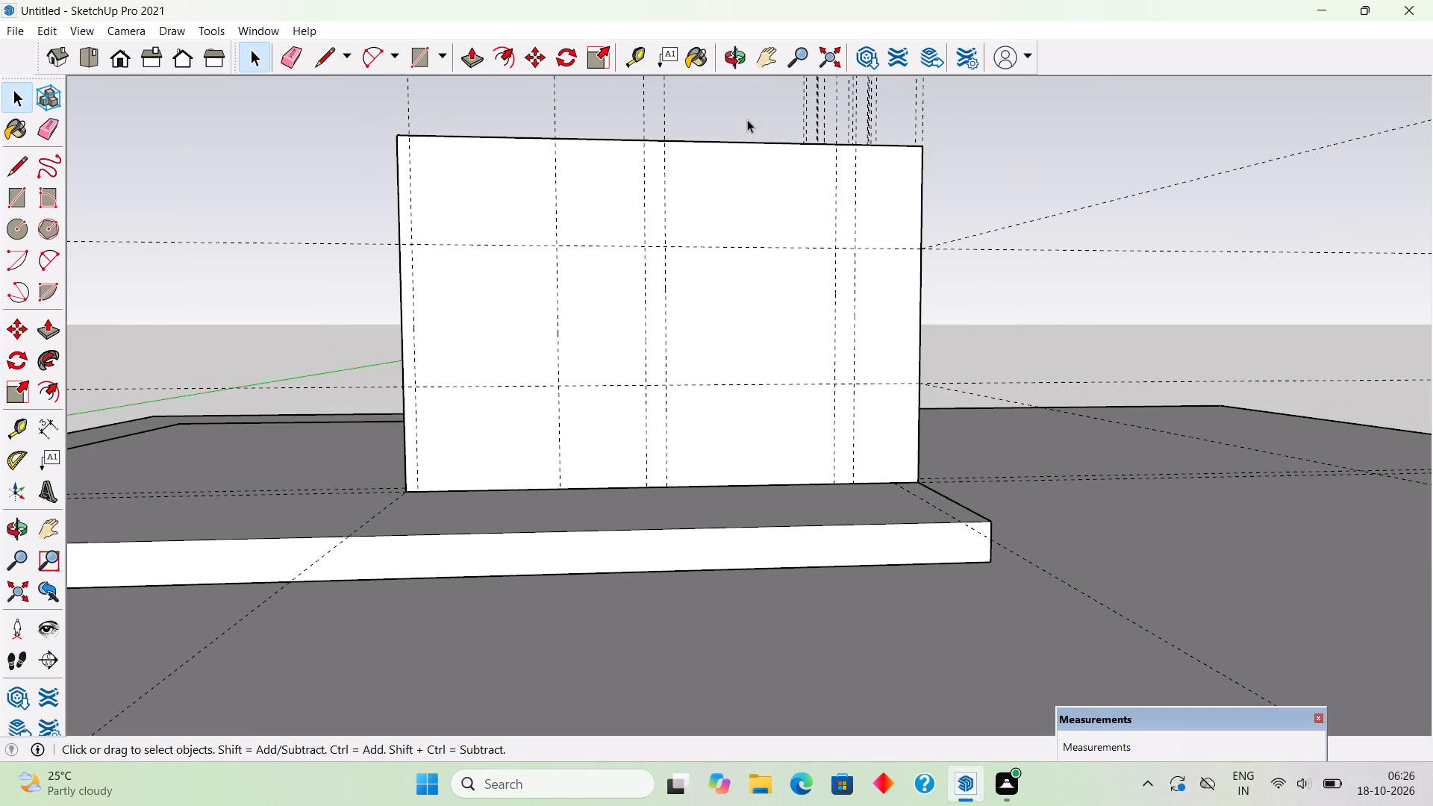
triple_click(743, 291)
key("r")
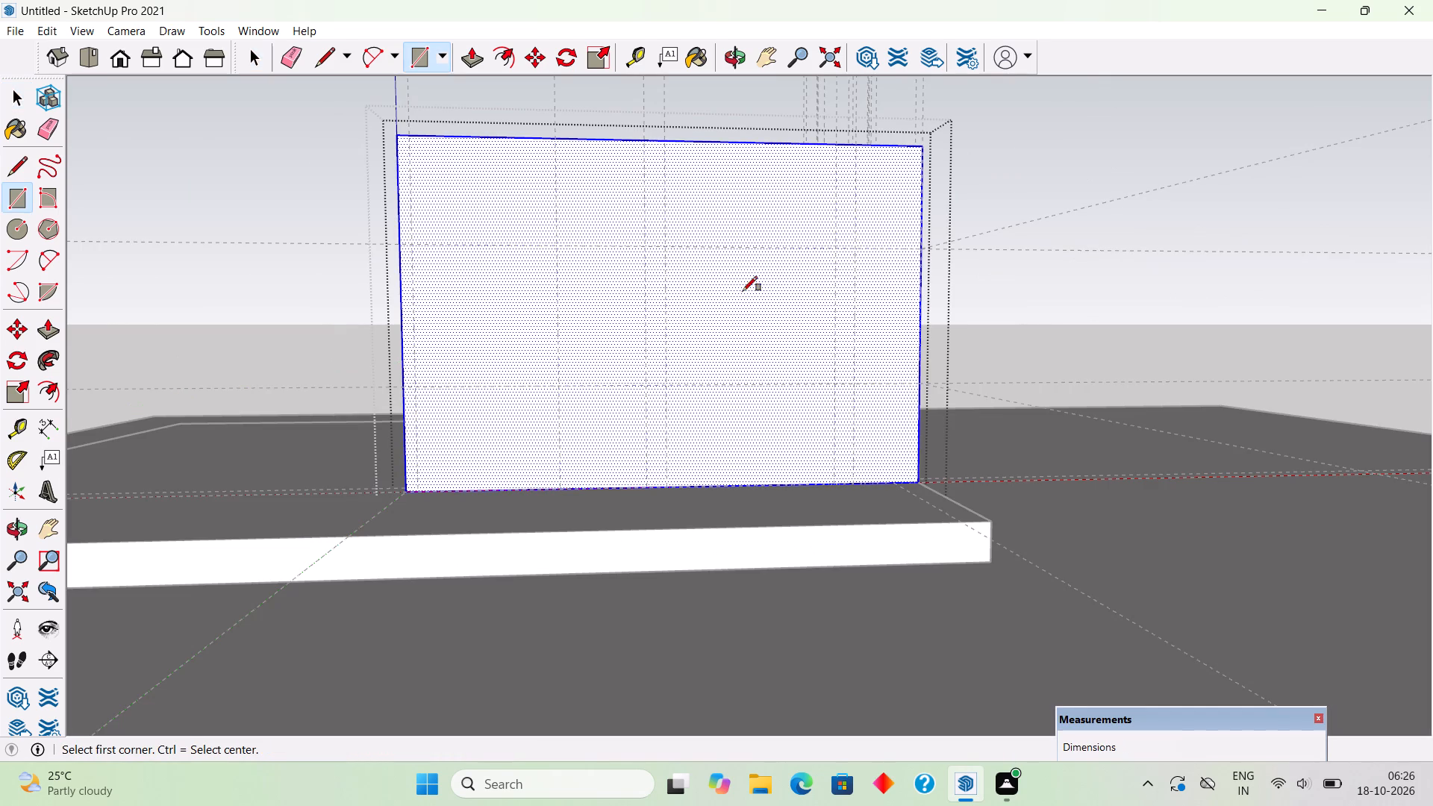
left_click(668, 243)
left_click(834, 385)
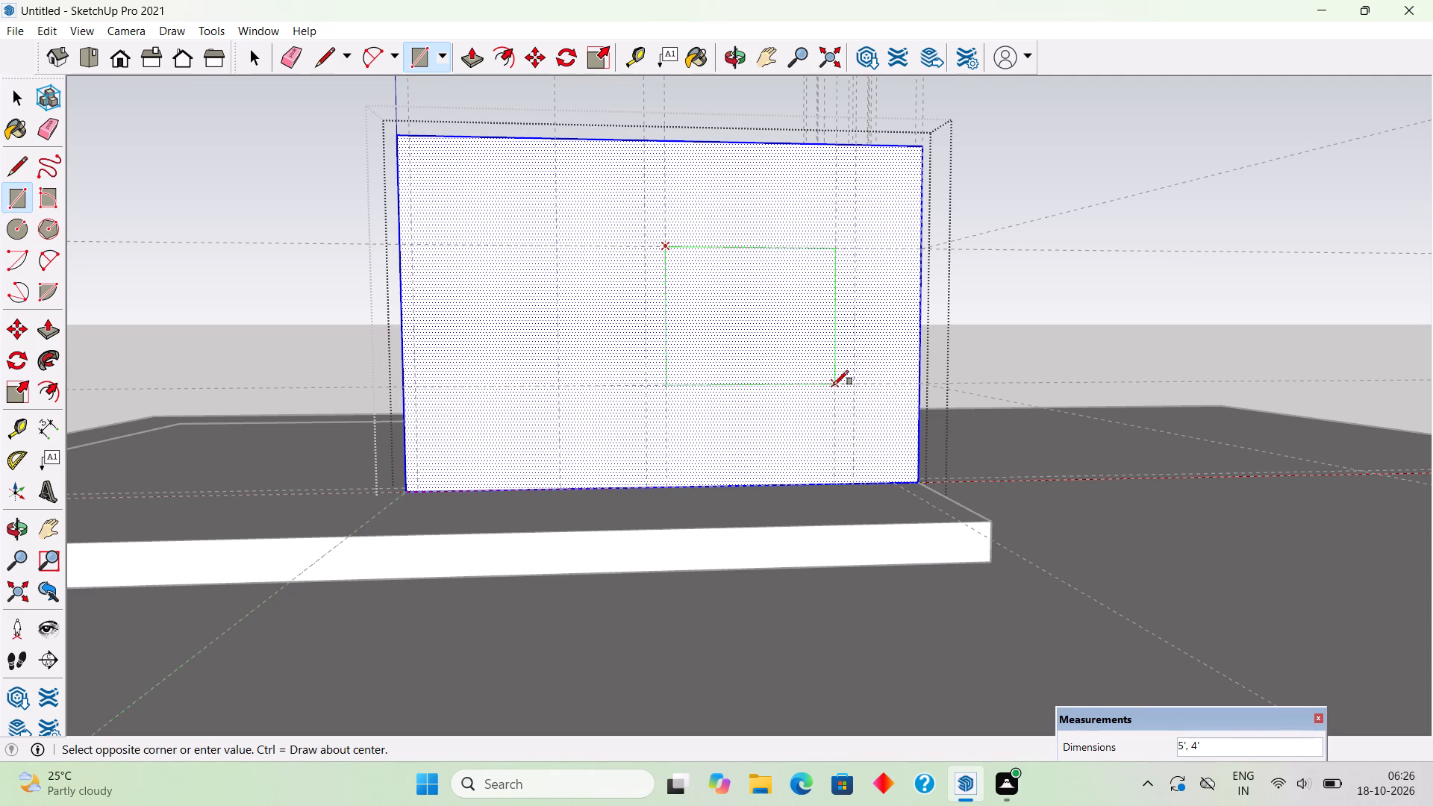
key("p")
left_click_drag(821, 358, 776, 299)
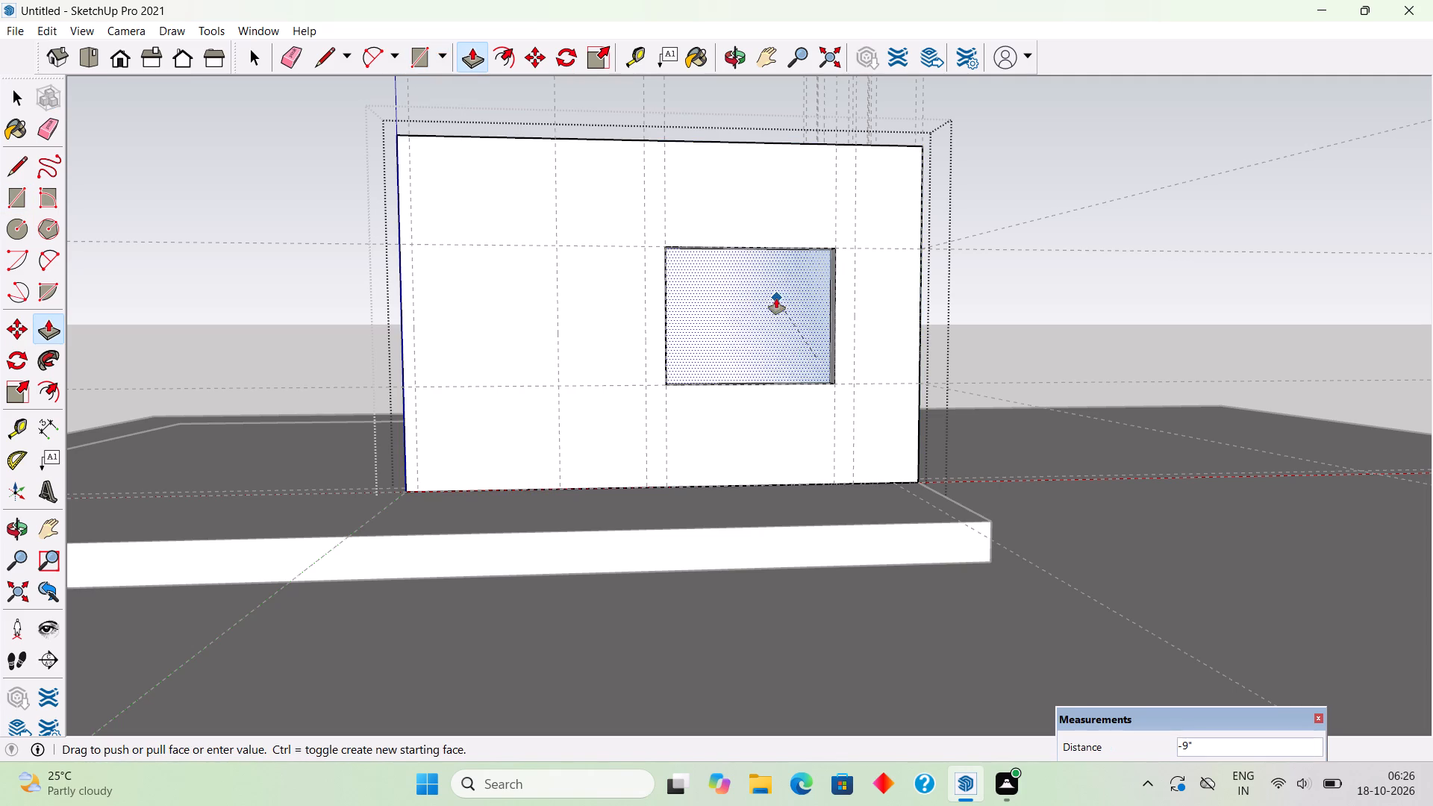
left_click_drag(776, 299, 761, 283)
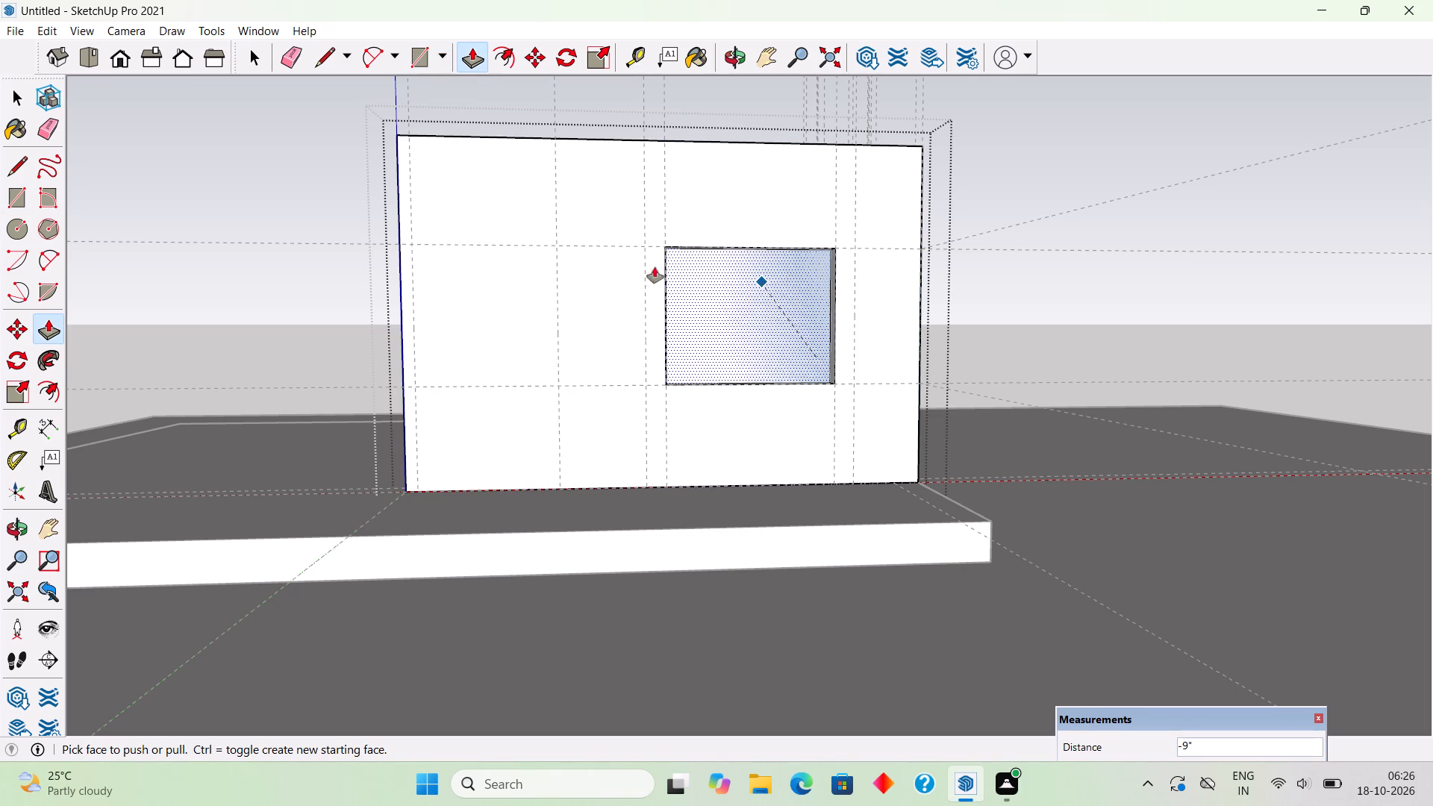
Cut a door opening 4' wide and 7' high near the wall's free end, pushing it 9" through, and exit the group.
key("r")
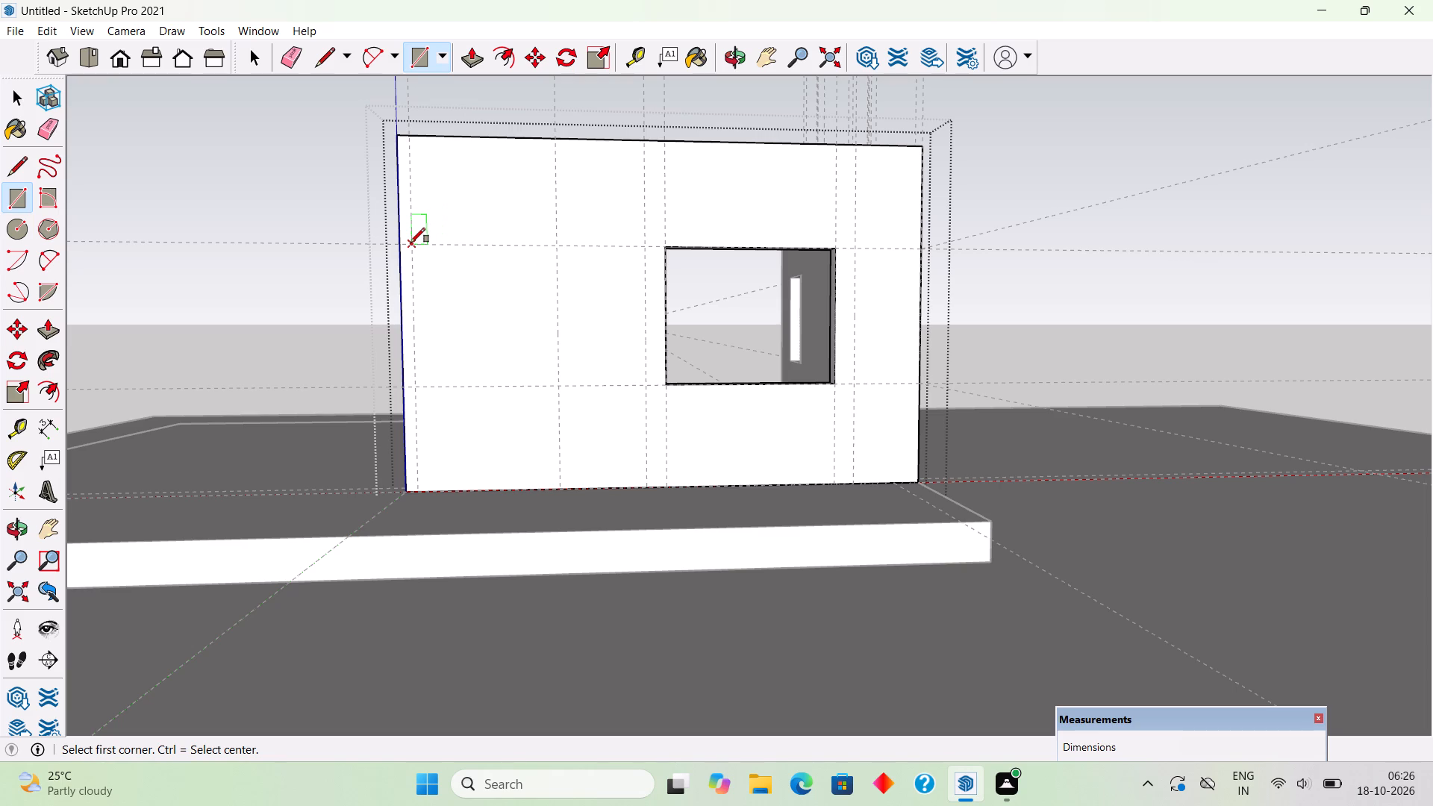
left_click(410, 243)
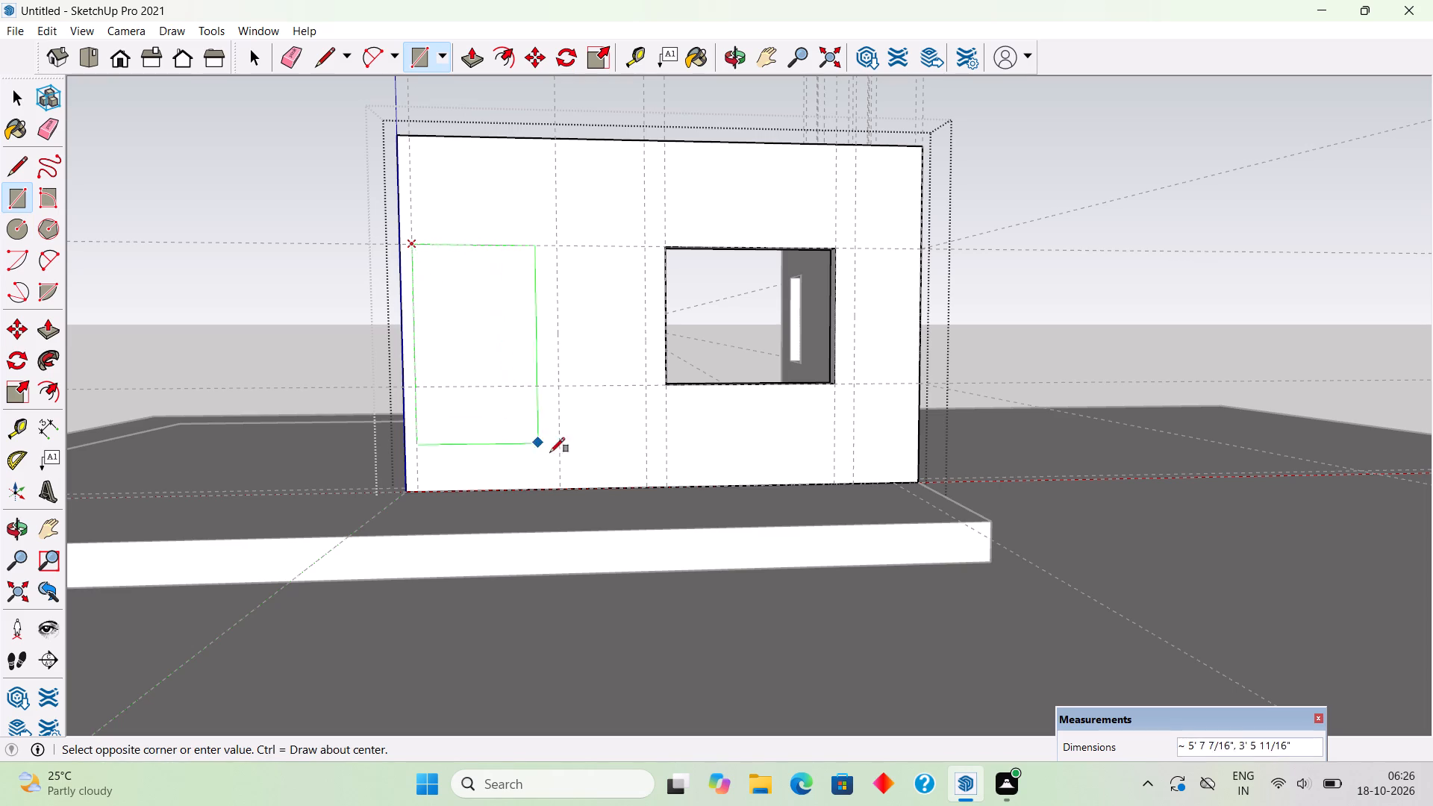
left_click(559, 488)
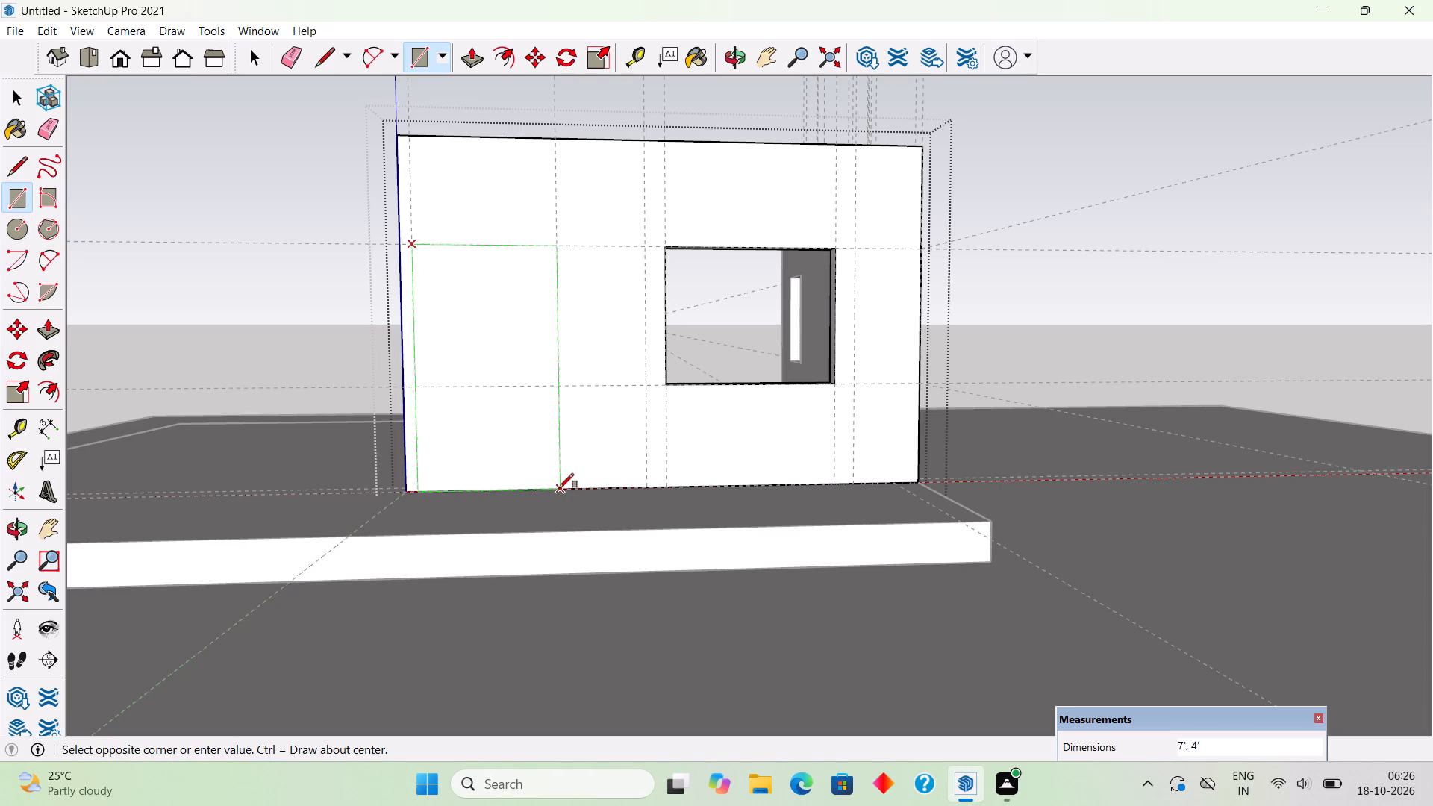
key("p")
left_click_drag(541, 464, 511, 378)
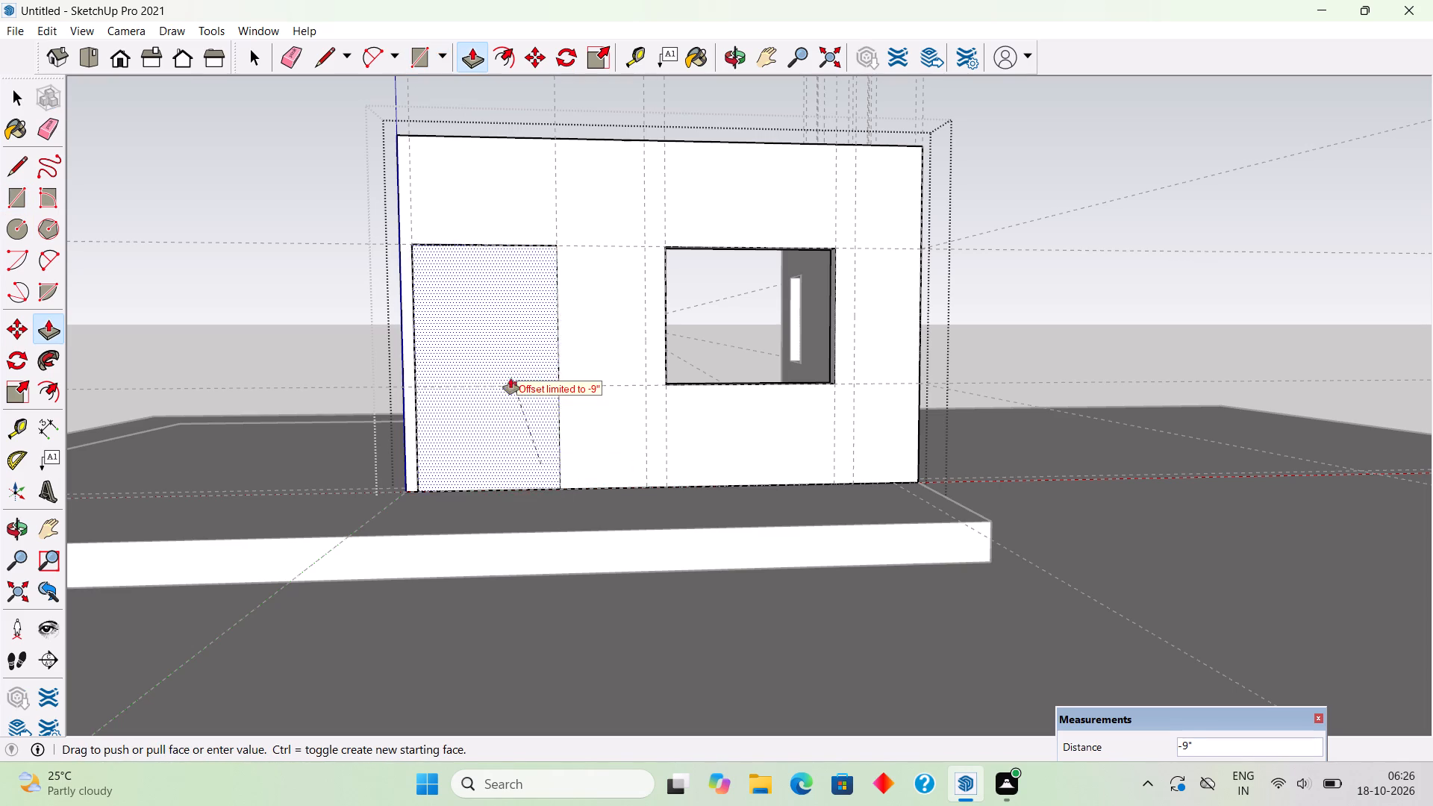
left_click_drag(511, 378, 504, 348)
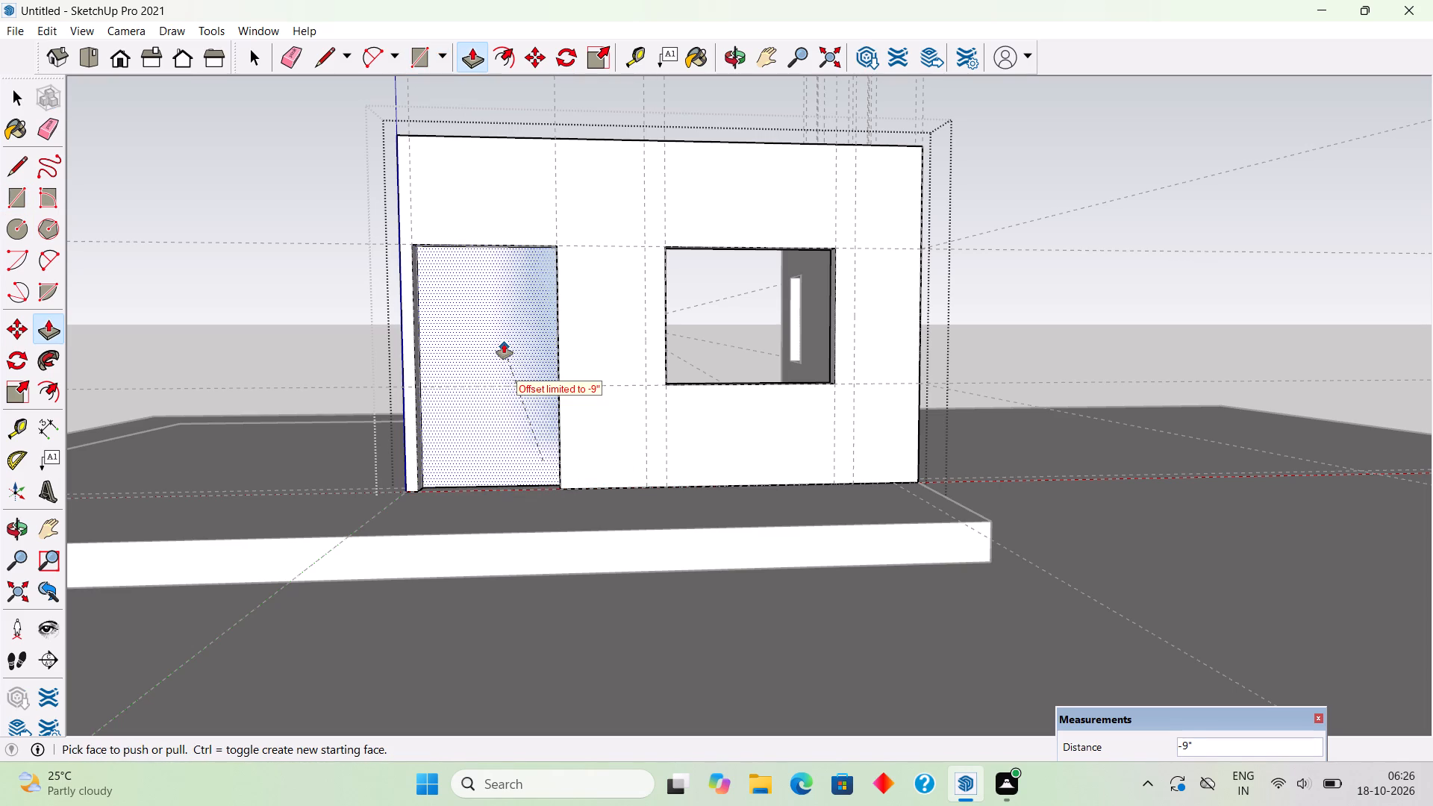
key("space")
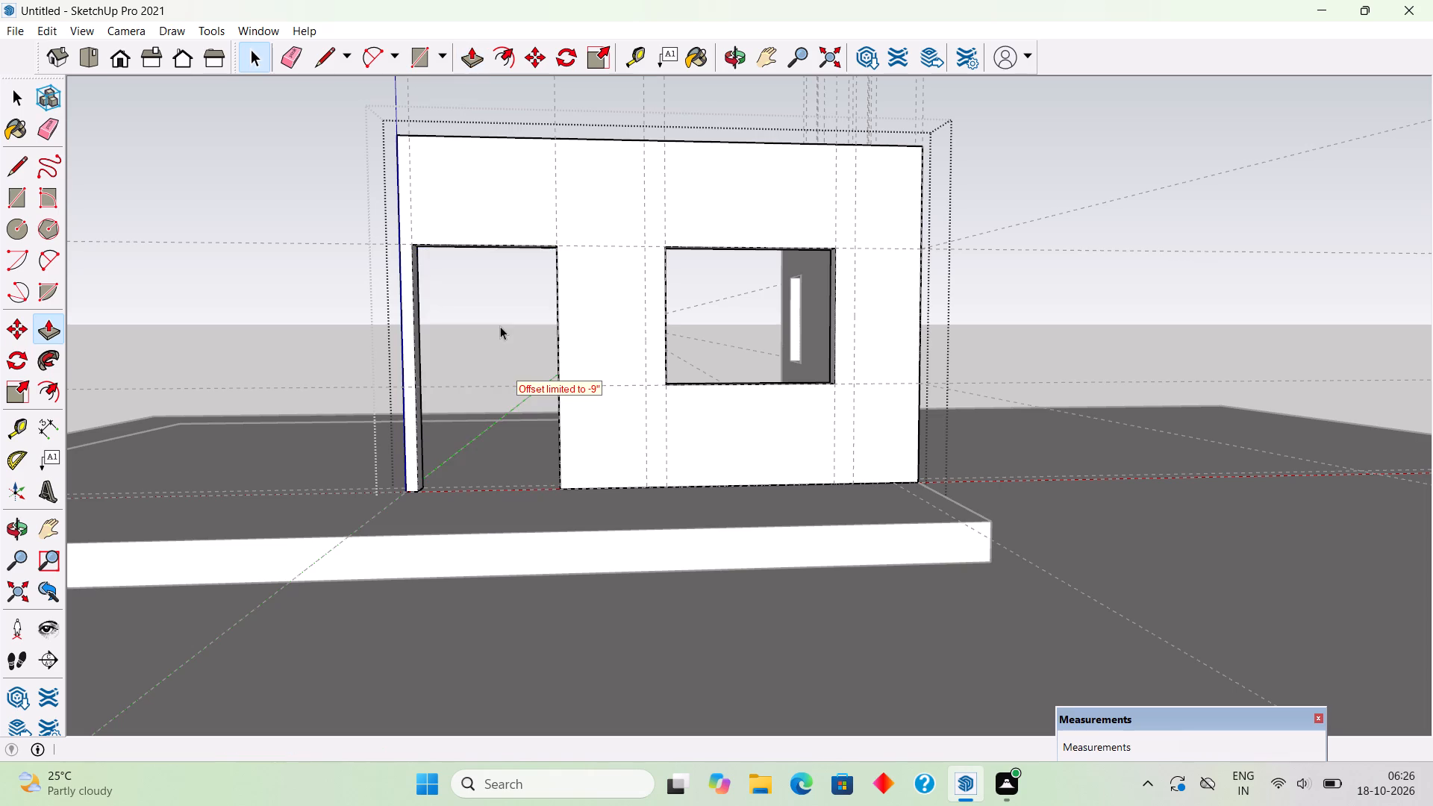
left_click(295, 104)
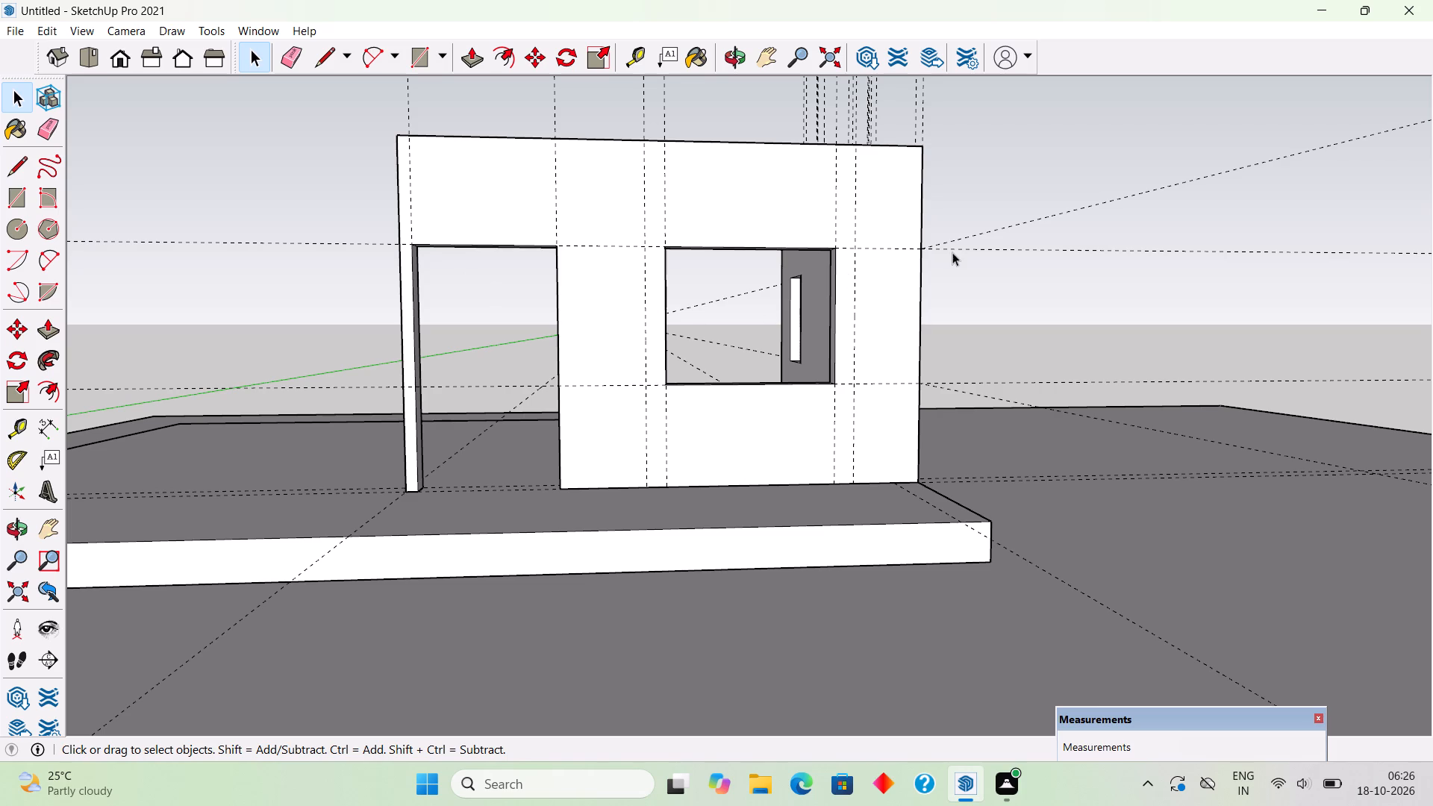
Draw a 5' by 4' rectangle over the new window opening, offset it 7" outward, and delete the inner face to leave a frame outline.
scroll(956, 250, "up", 3)
scroll(887, 184, "up", 4)
scroll(893, 174, "down", 1)
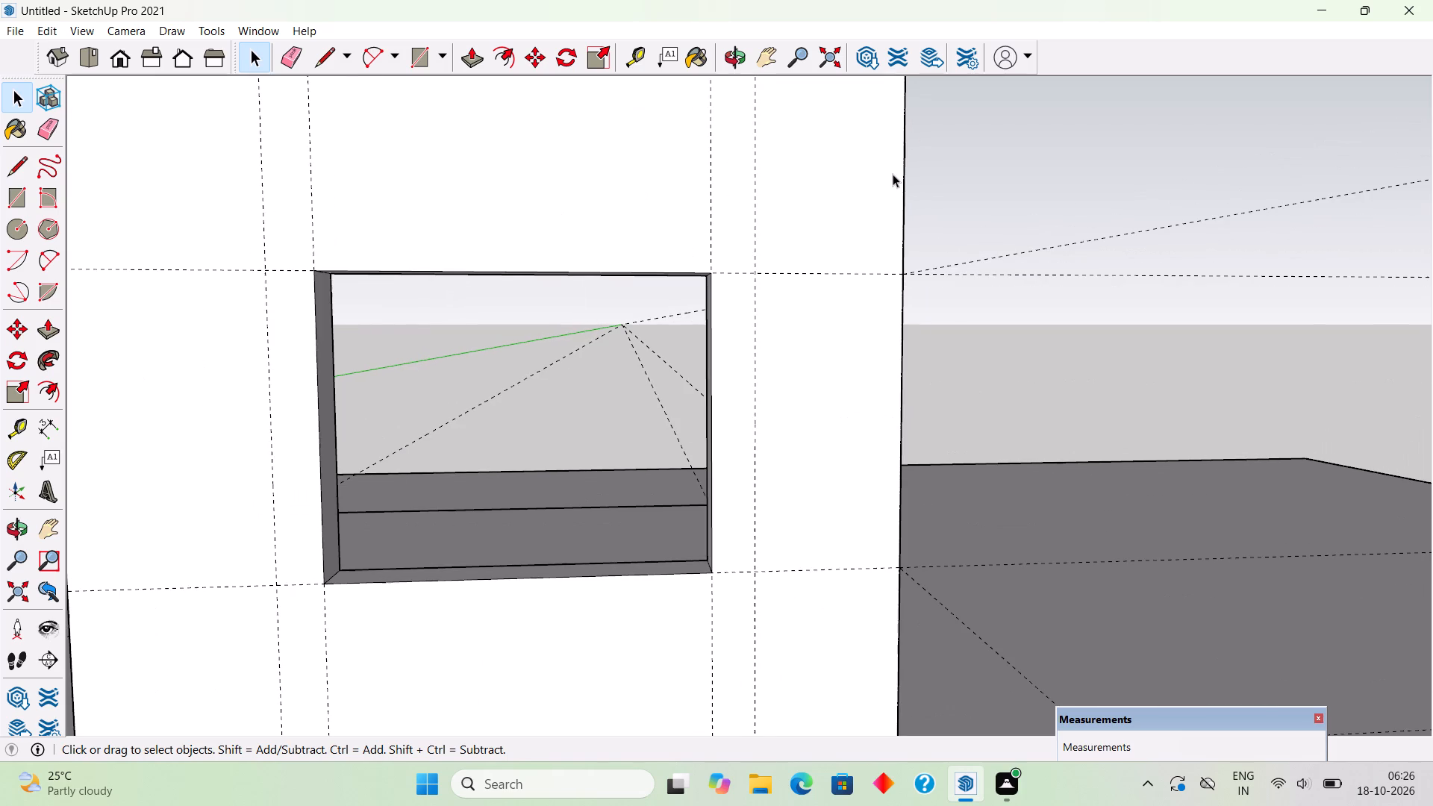
key("r")
left_click(309, 272)
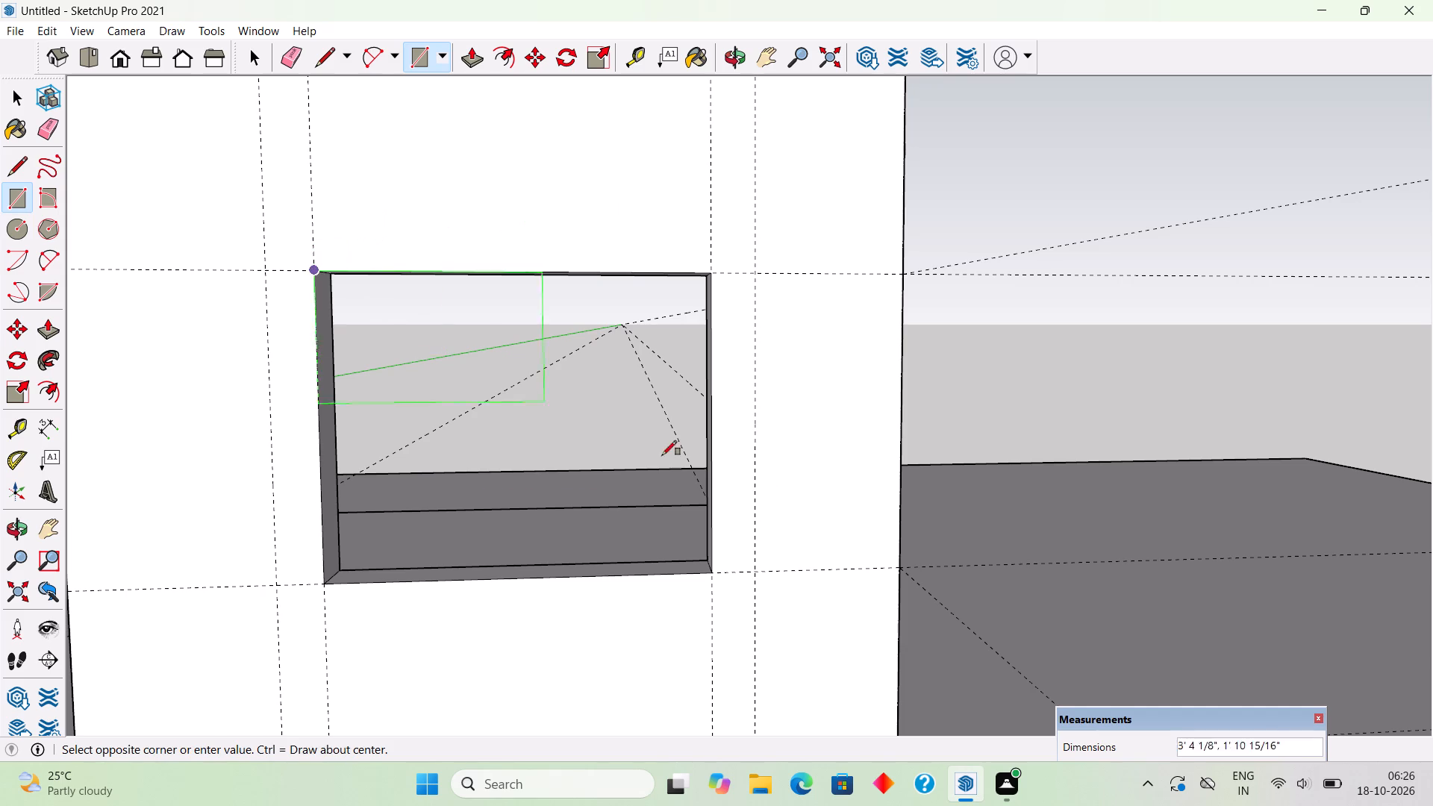
left_click(712, 572)
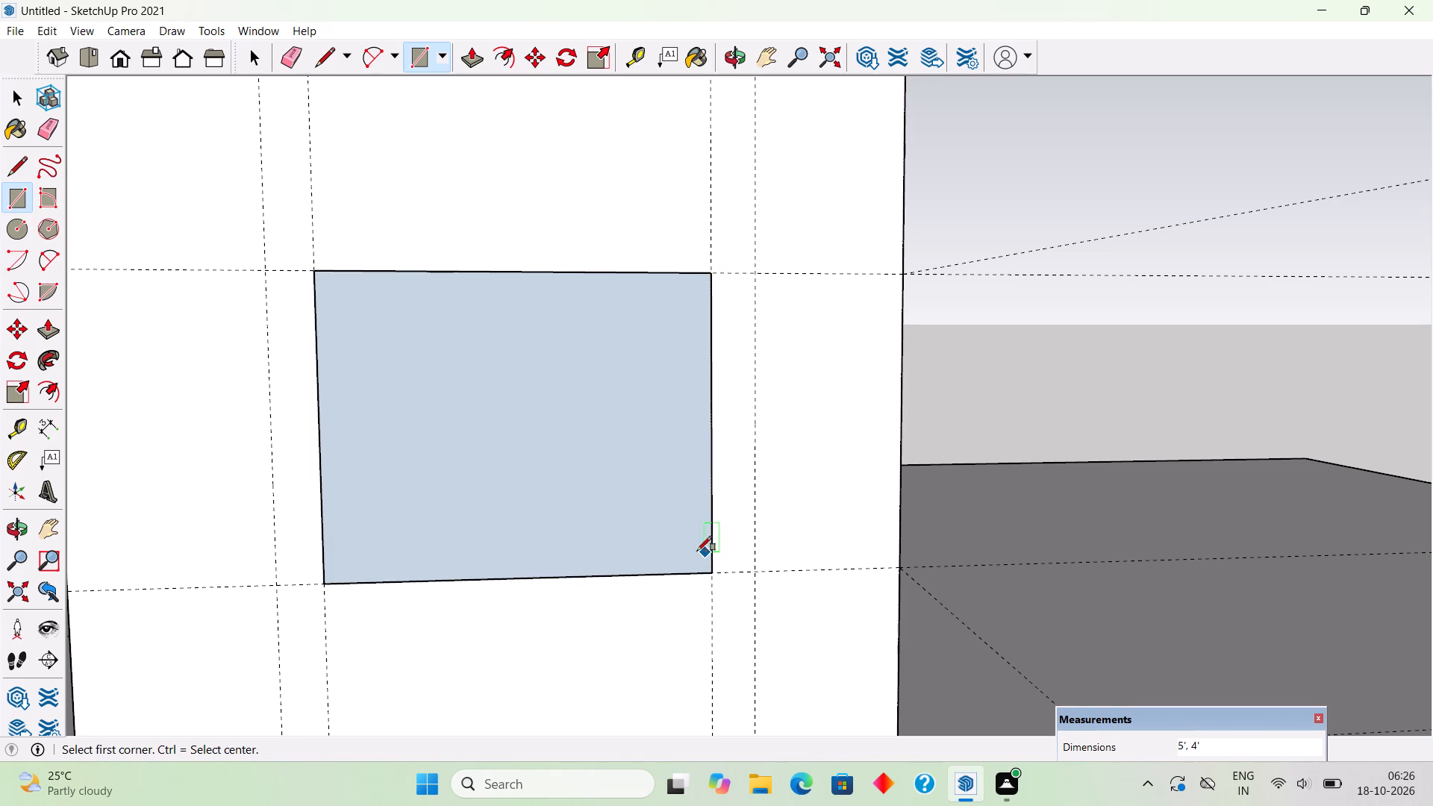
key("f")
left_click(658, 551)
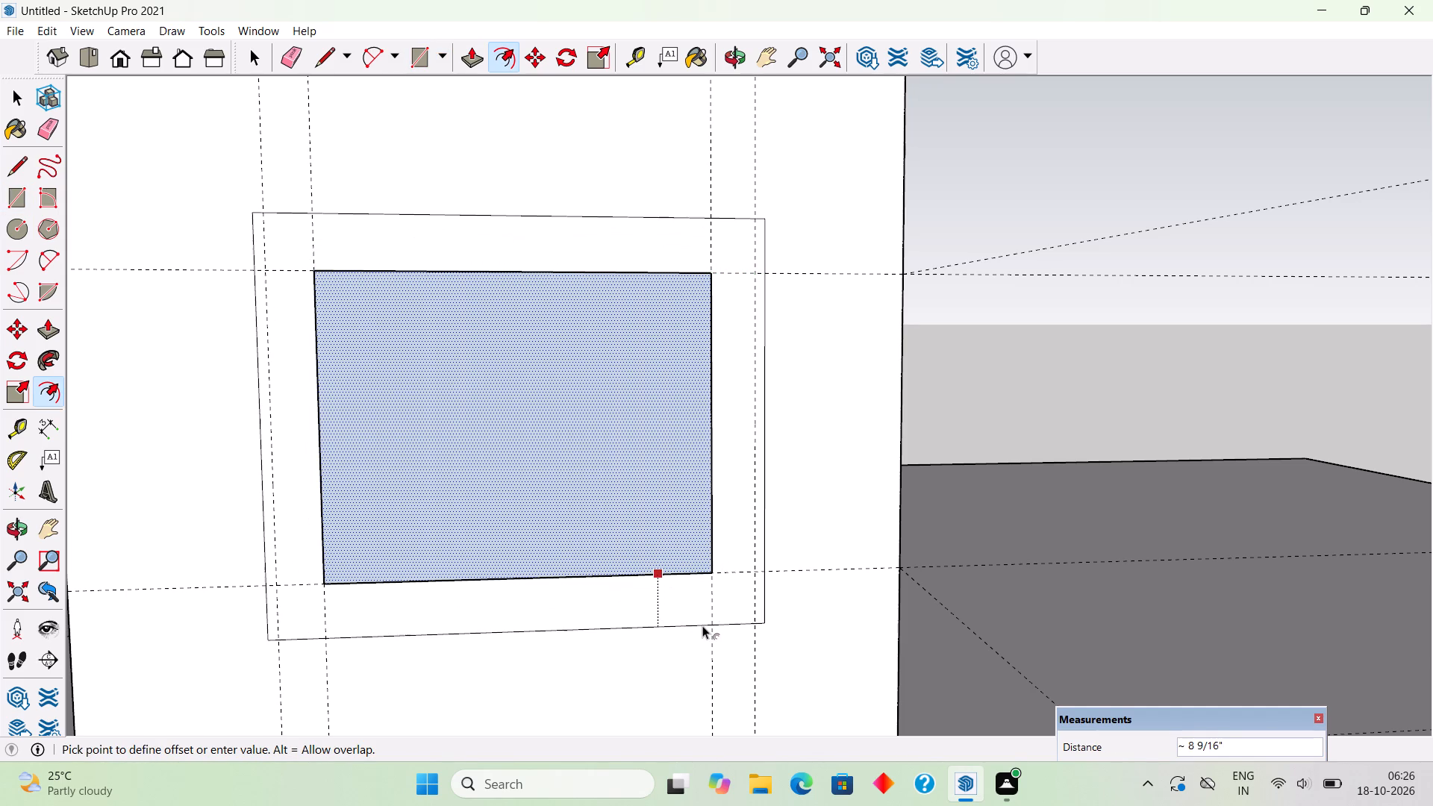
key("7")
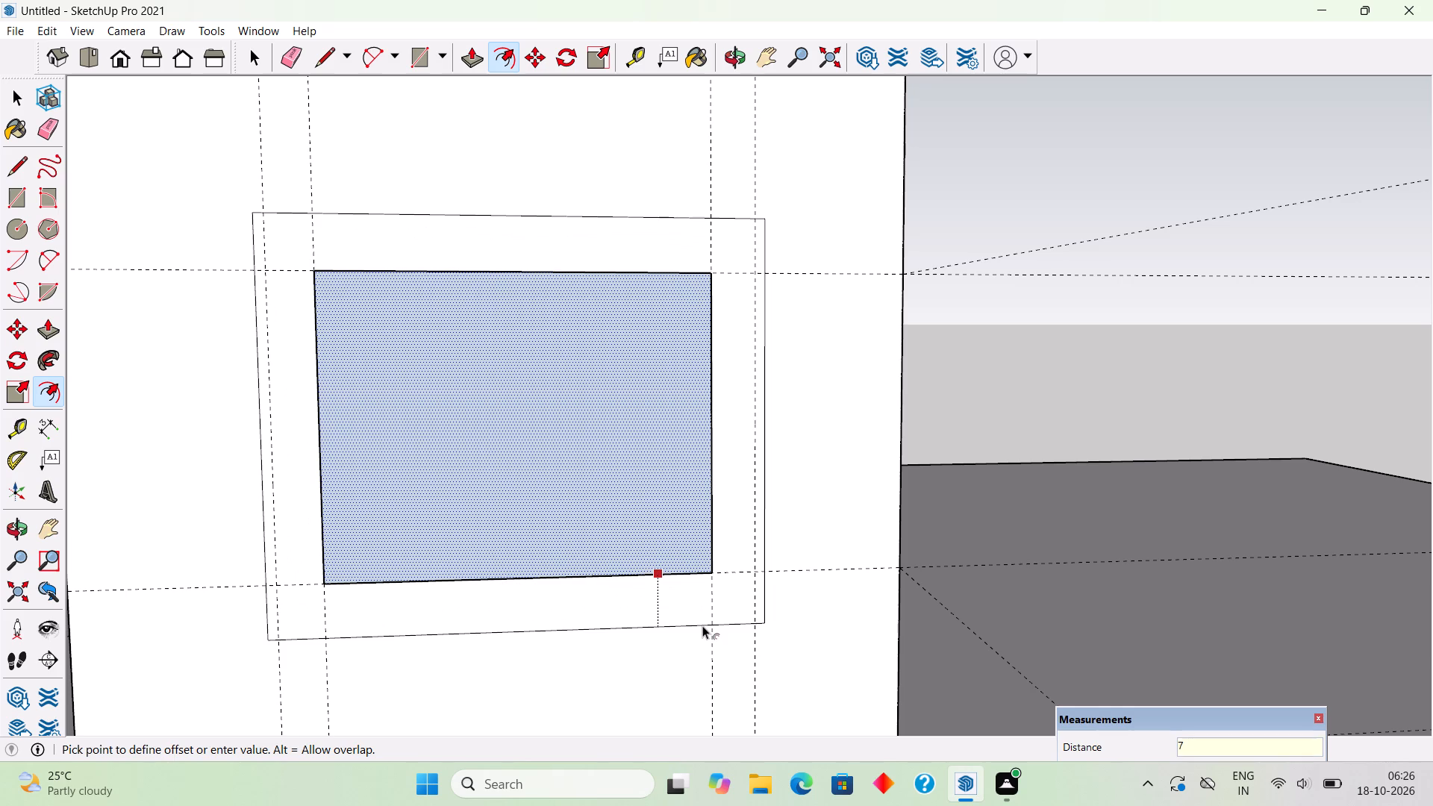
key("shift+quotedbl")
key("Return")
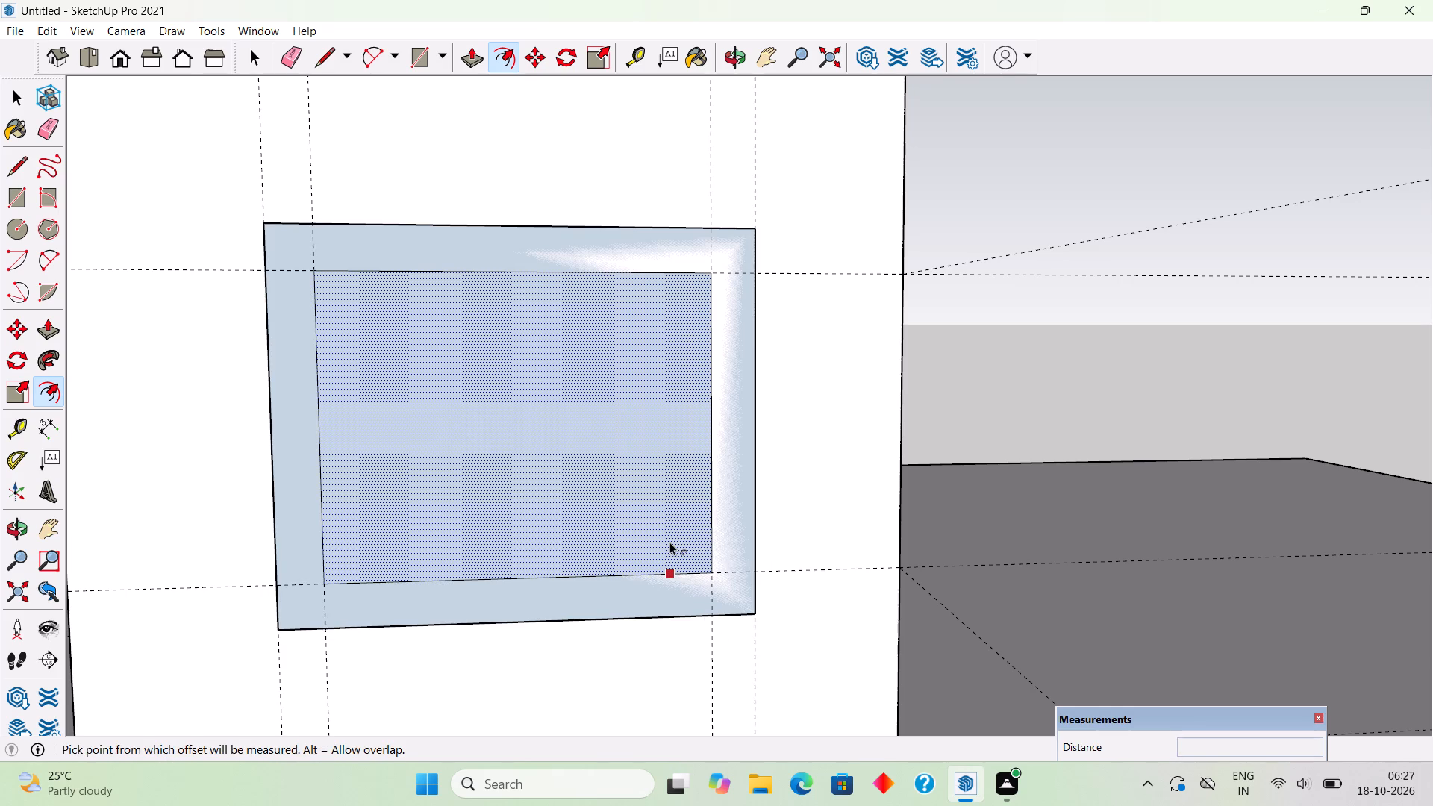
key("space")
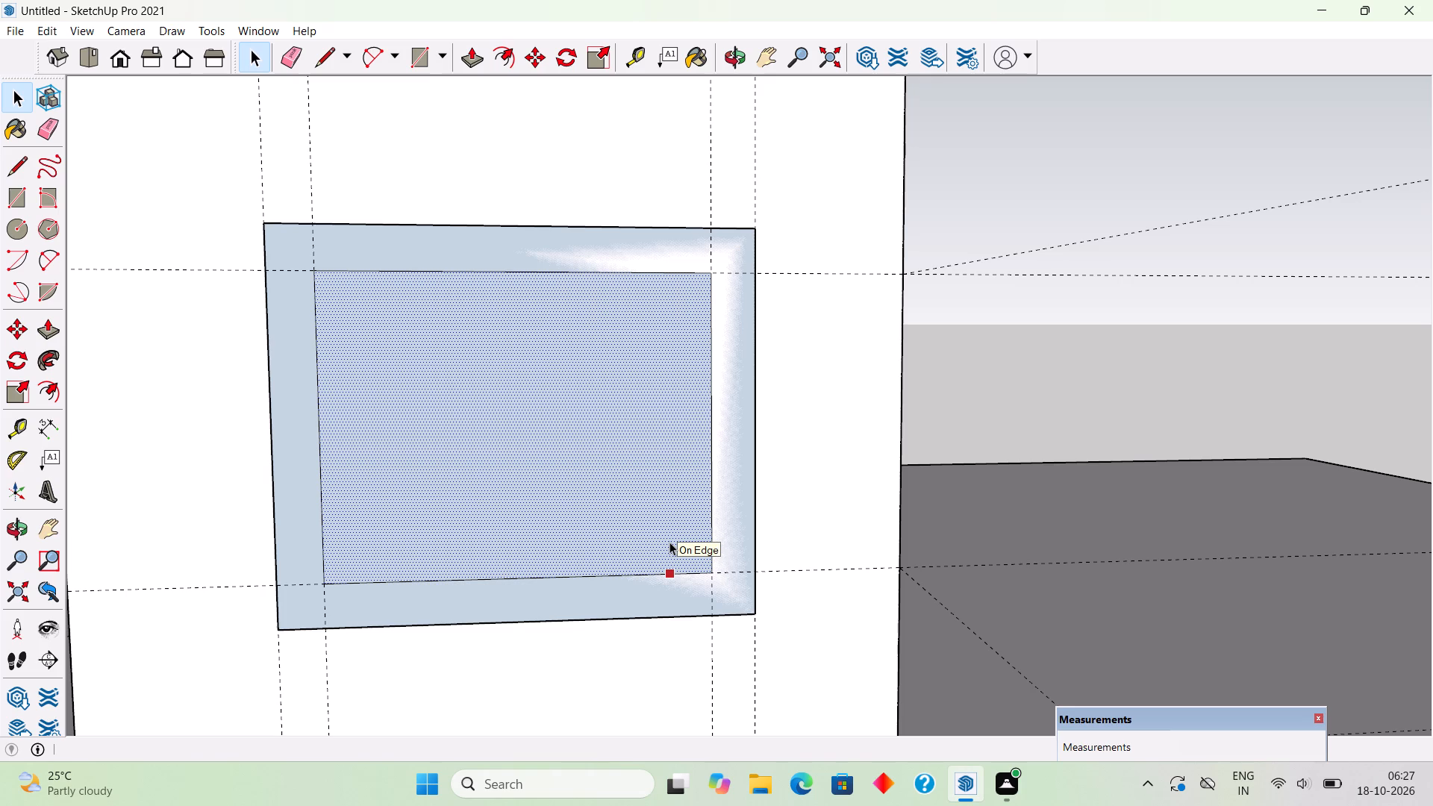
key("Delete")
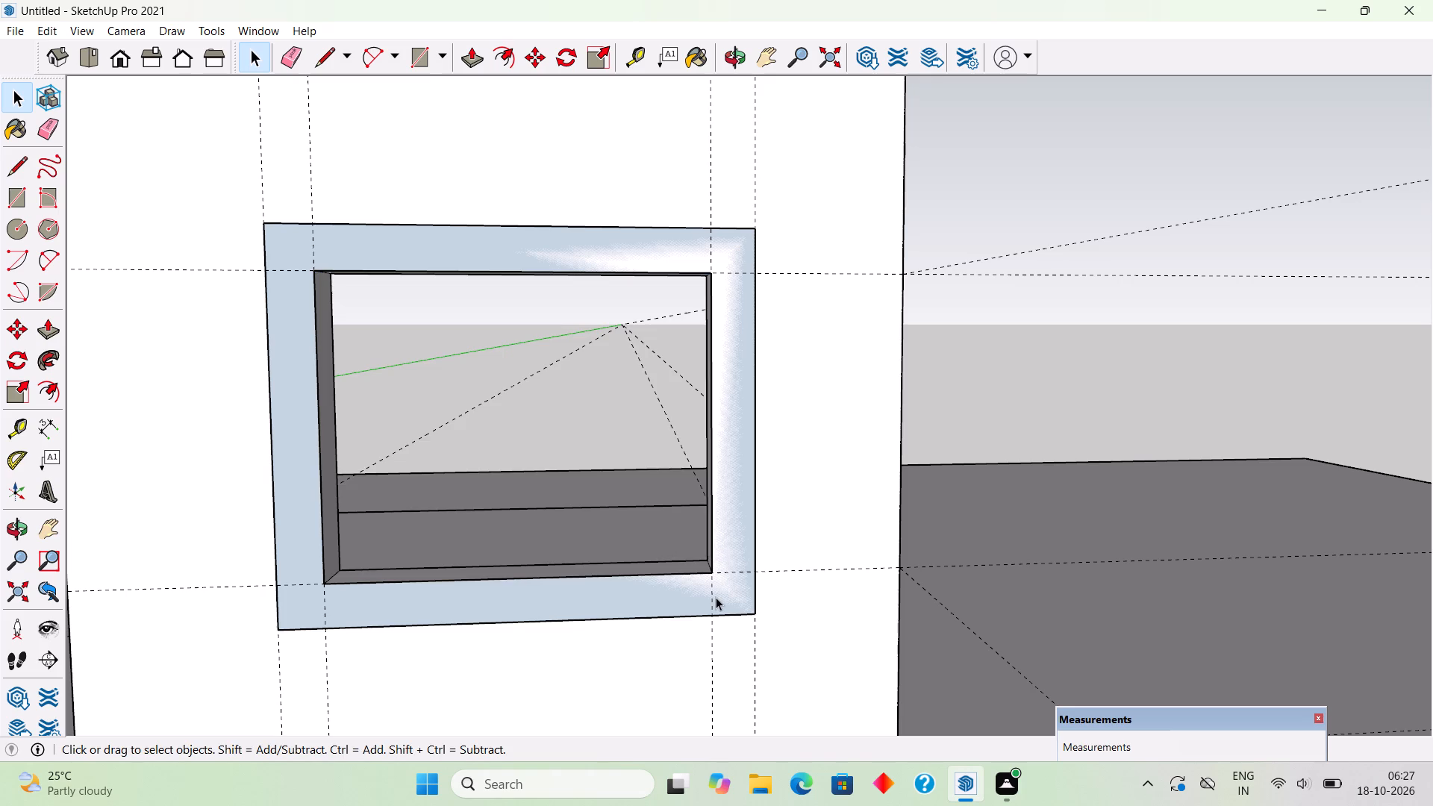
Extrude the window frame face 3" outward and make the whole frame a group.
key("p")
left_click(726, 595)
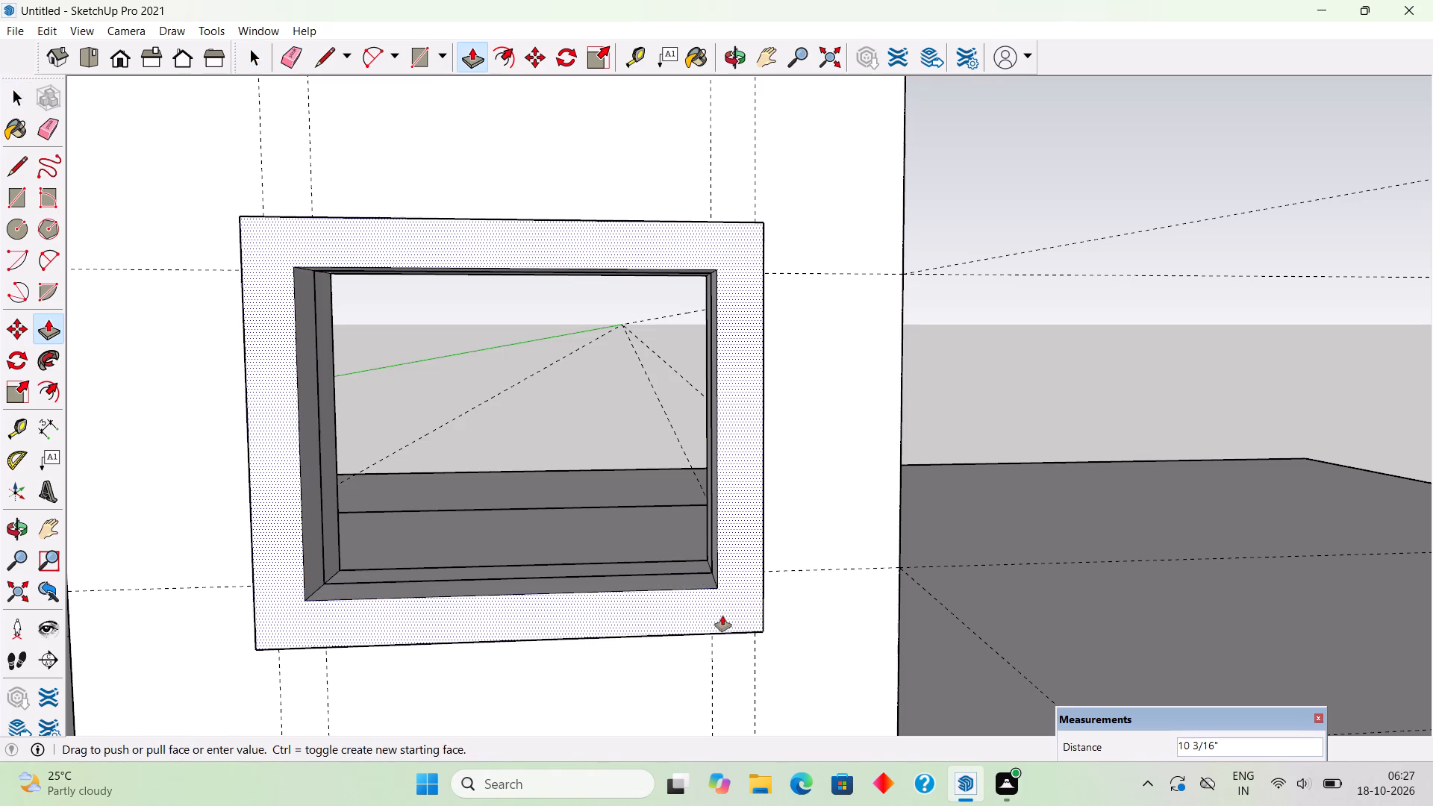
key("3")
key("shift+quotedbl")
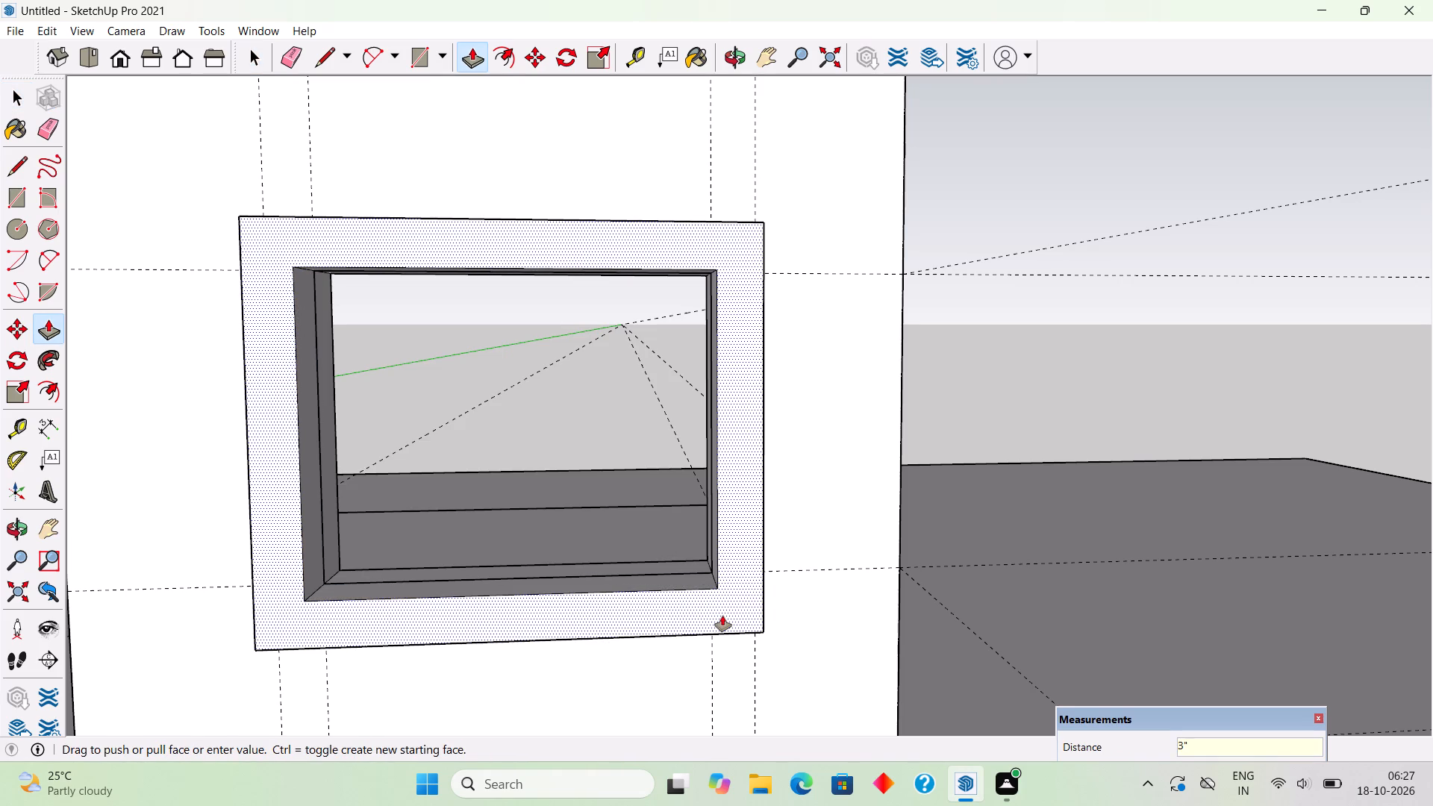
key("Return")
key("space")
triple_click(734, 590)
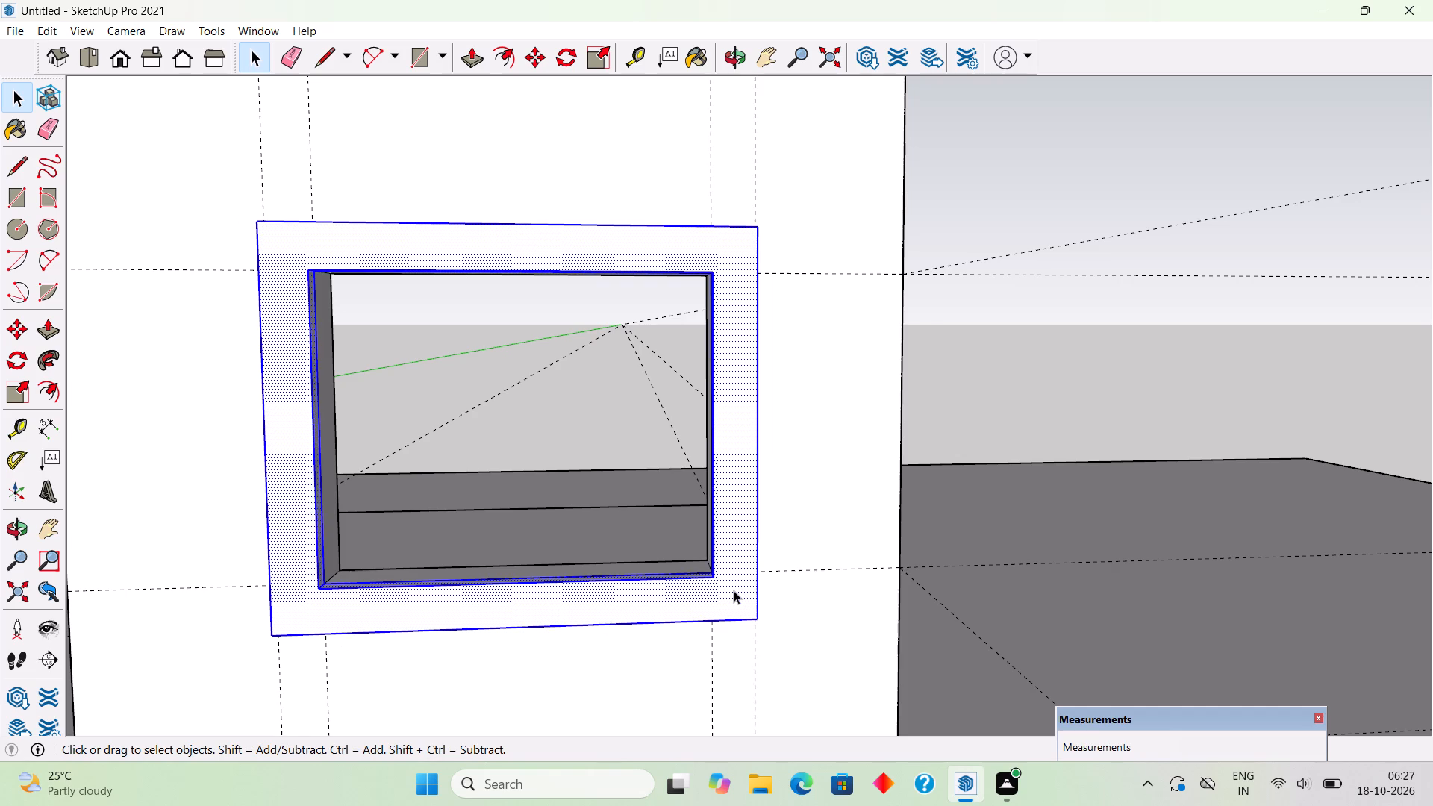
right_click(734, 589)
left_click(802, 456)
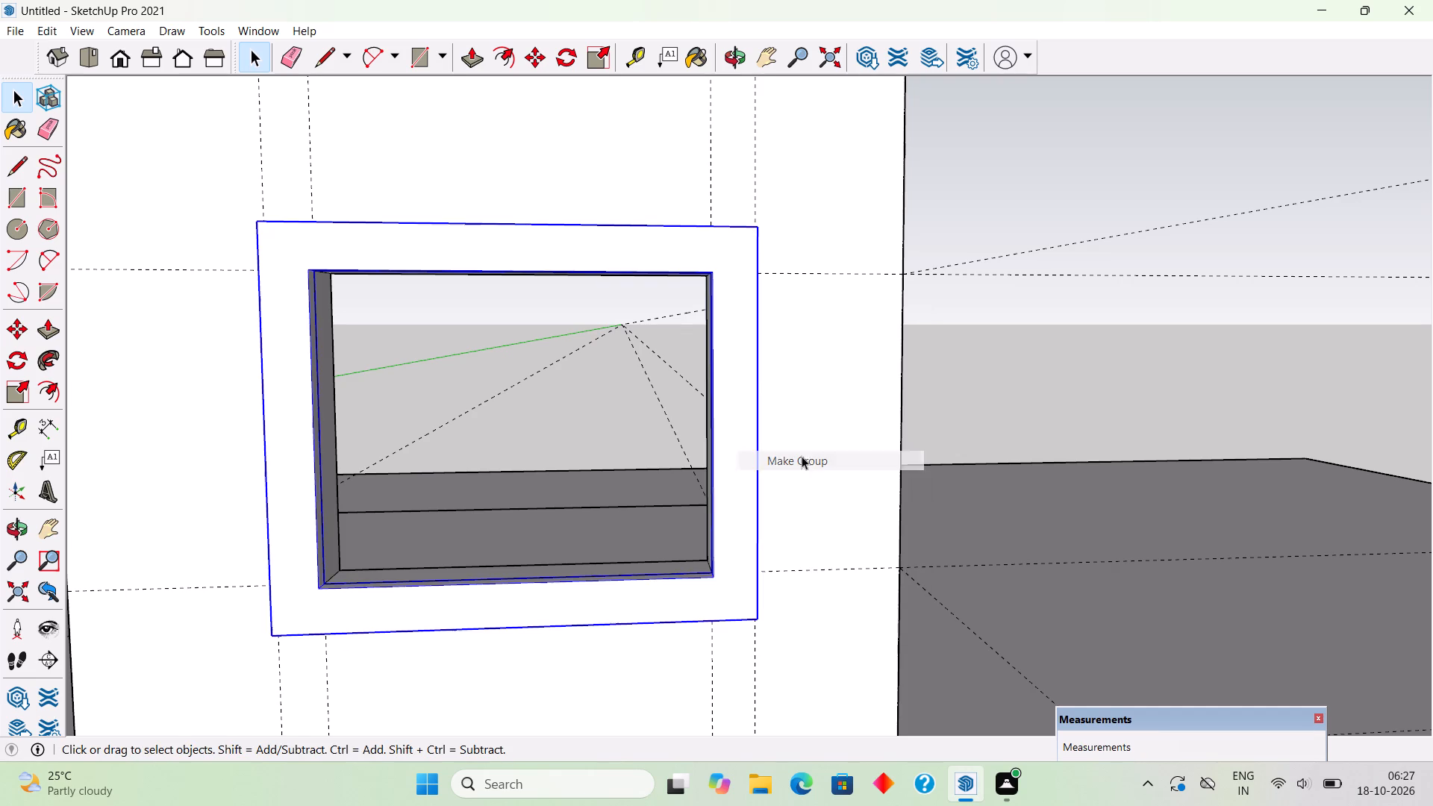
left_click(922, 394)
scroll(743, 446, "down", 4)
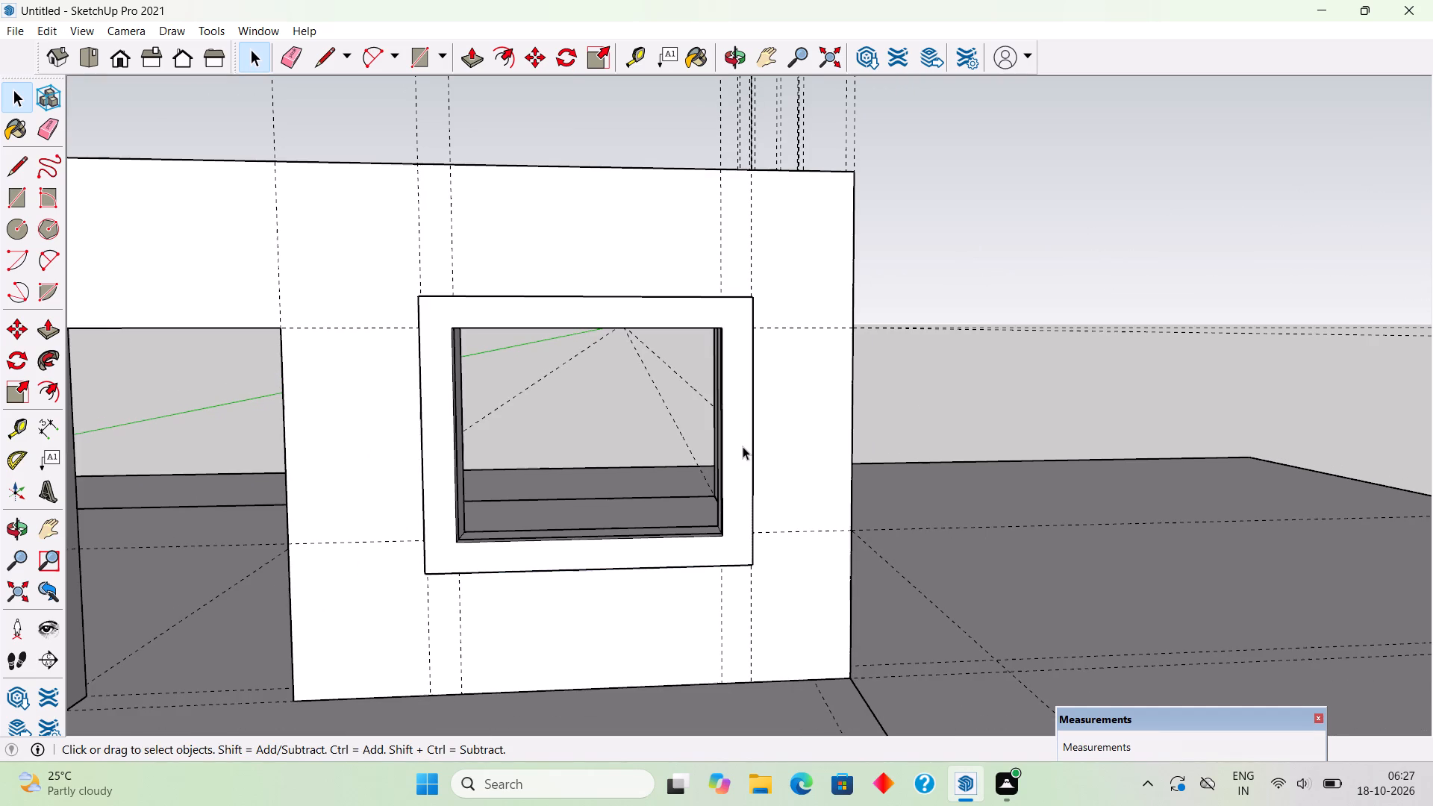
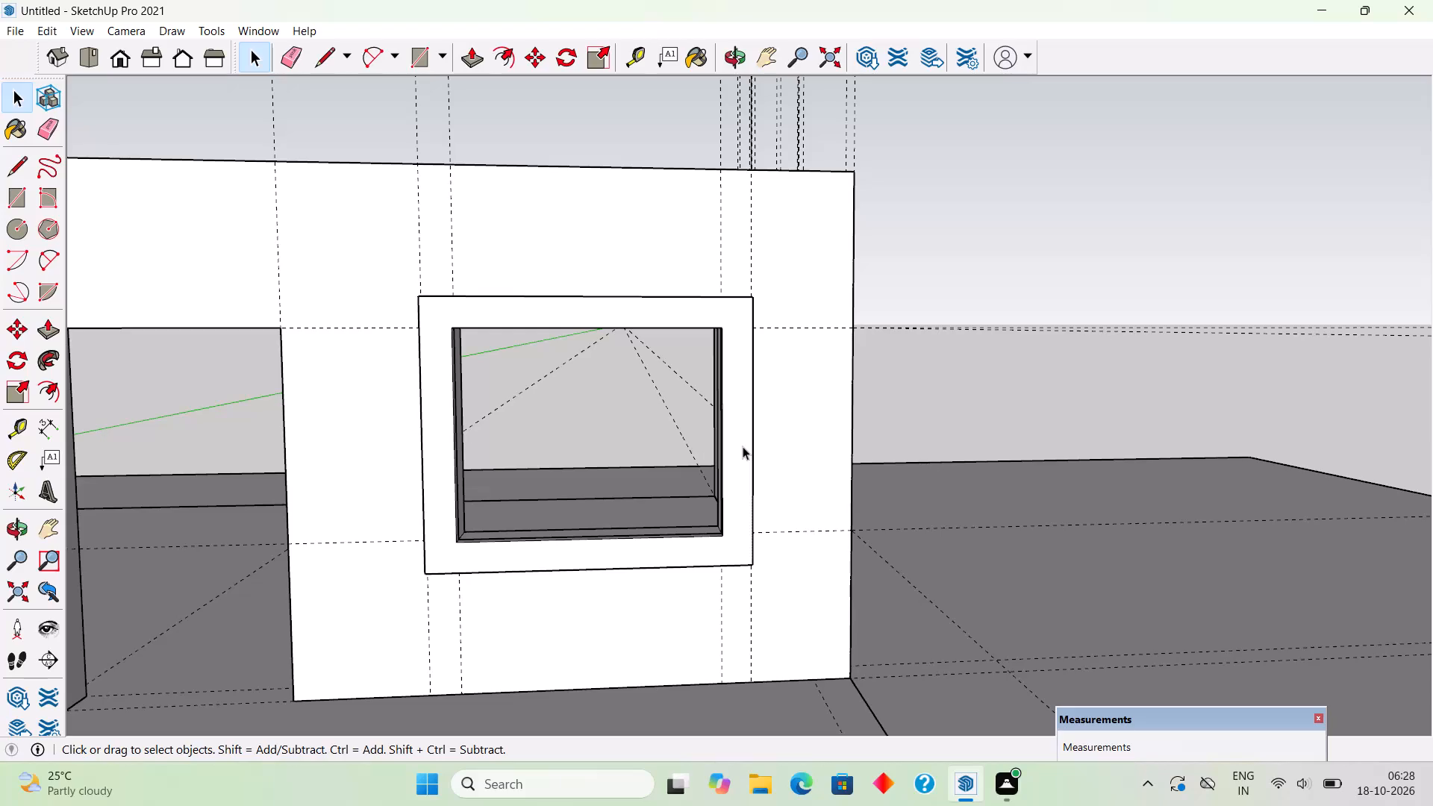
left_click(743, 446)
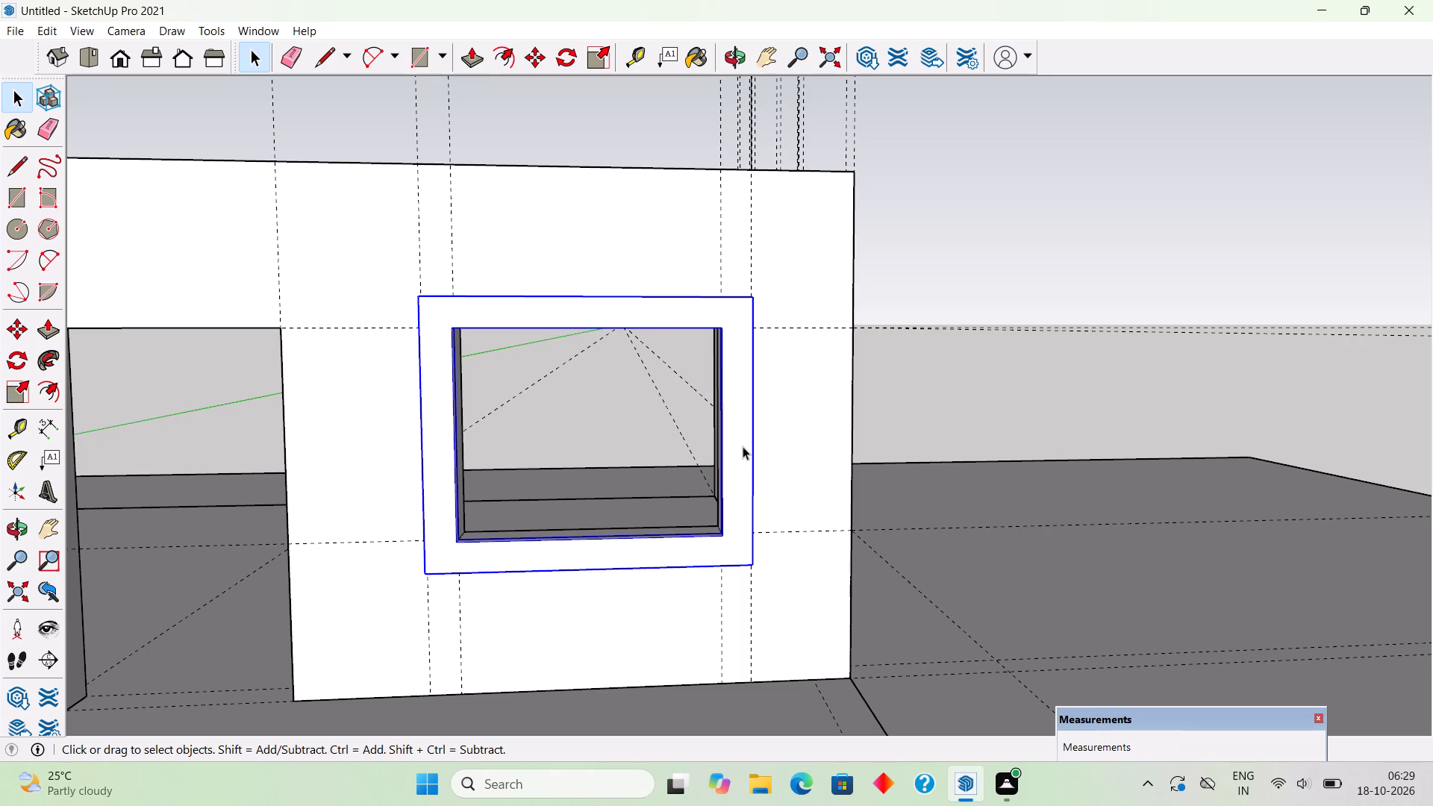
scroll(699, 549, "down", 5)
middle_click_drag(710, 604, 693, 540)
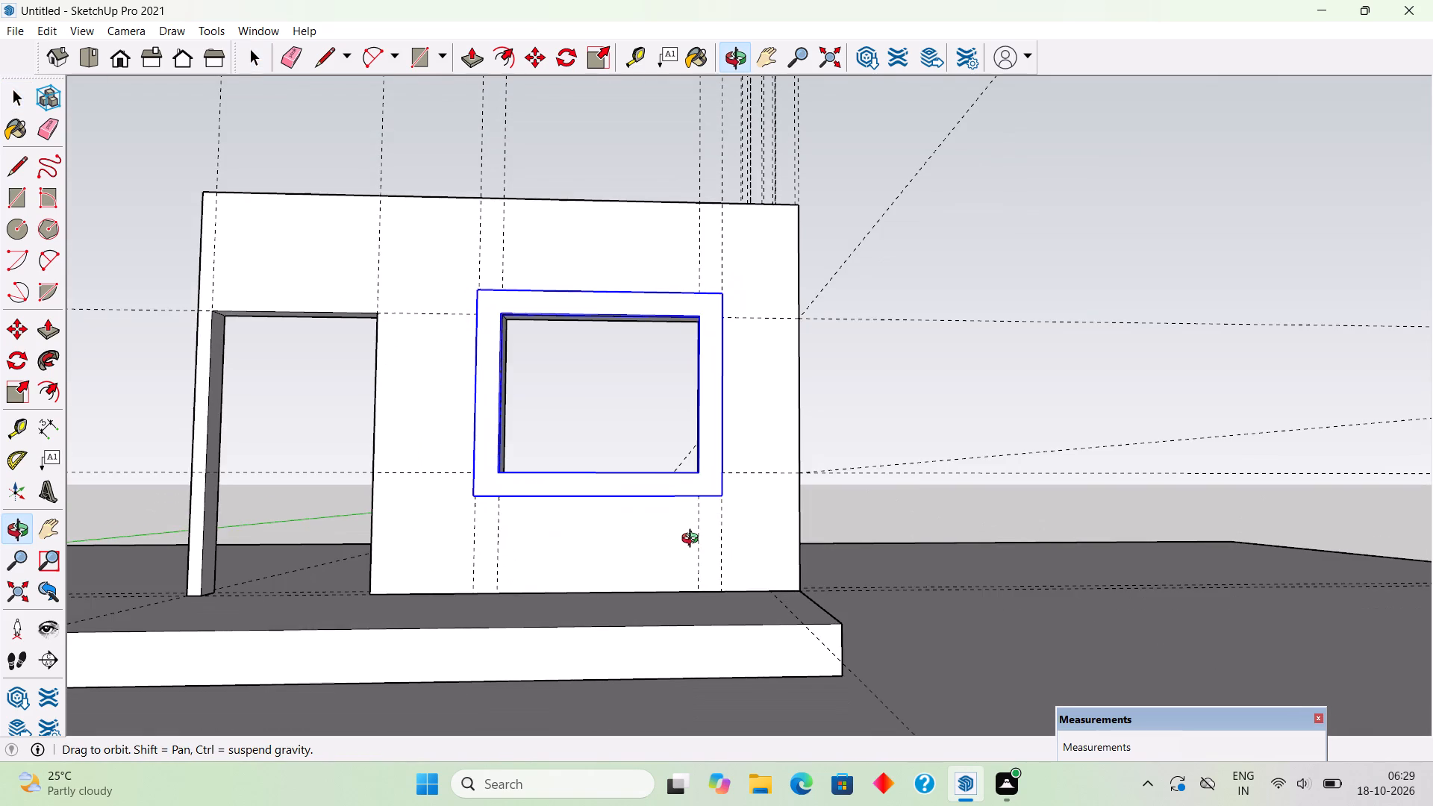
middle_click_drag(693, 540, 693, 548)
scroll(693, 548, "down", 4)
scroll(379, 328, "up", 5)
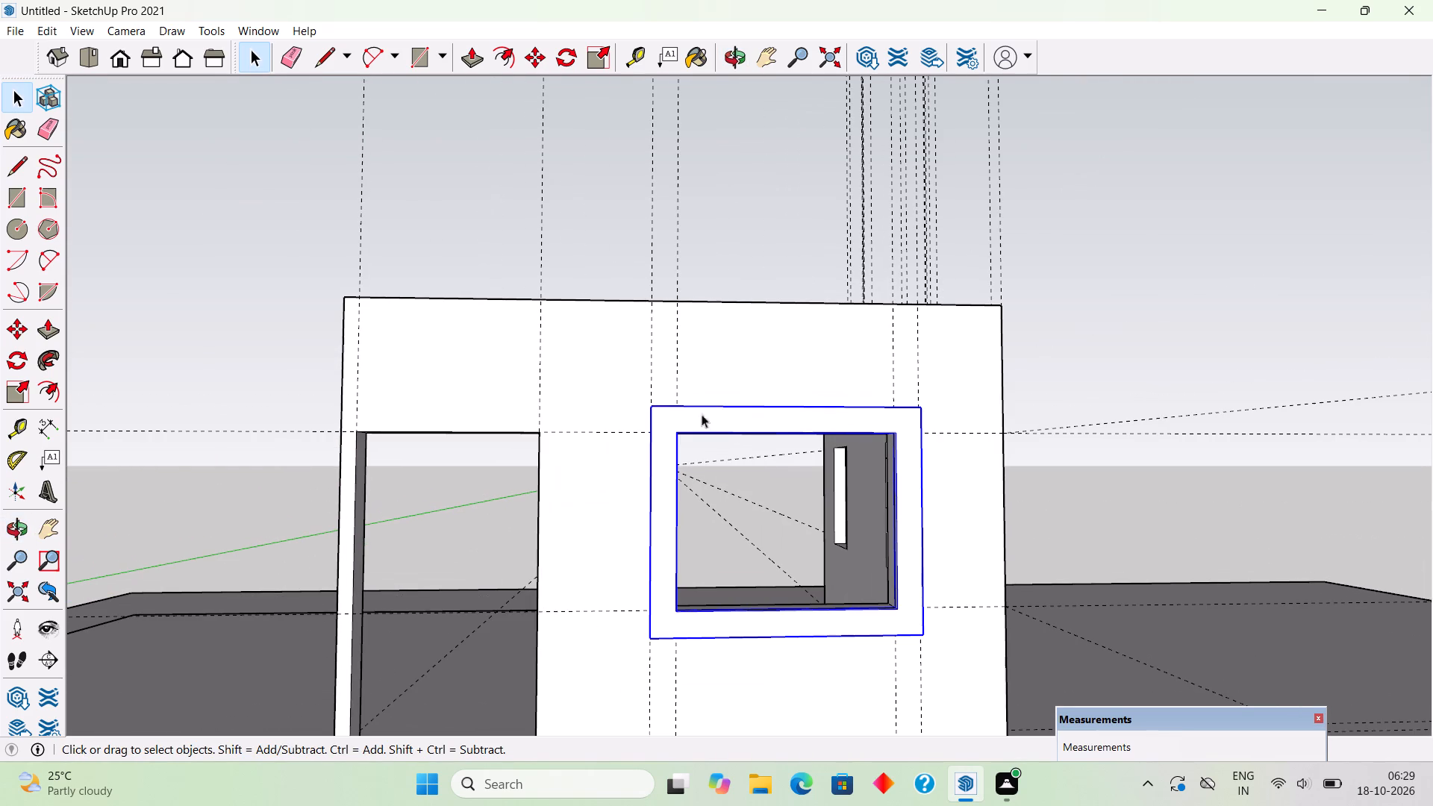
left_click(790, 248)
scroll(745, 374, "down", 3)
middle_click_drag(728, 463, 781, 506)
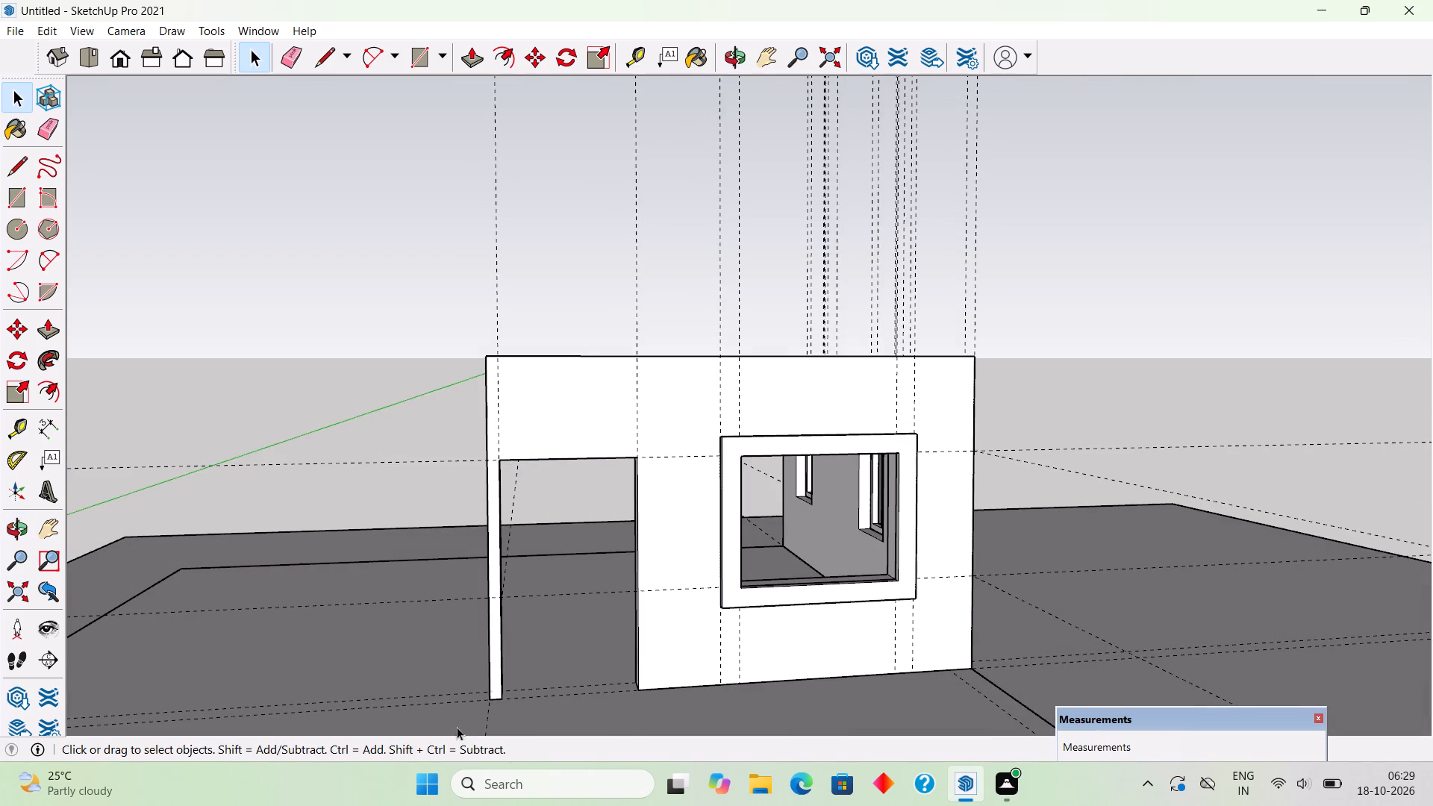
Draw a rectangle over the 4' by 7' door opening, offset it 3" inward, and delete the inner face to leave a frame outline.
scroll(431, 707, "up", 5)
key("r")
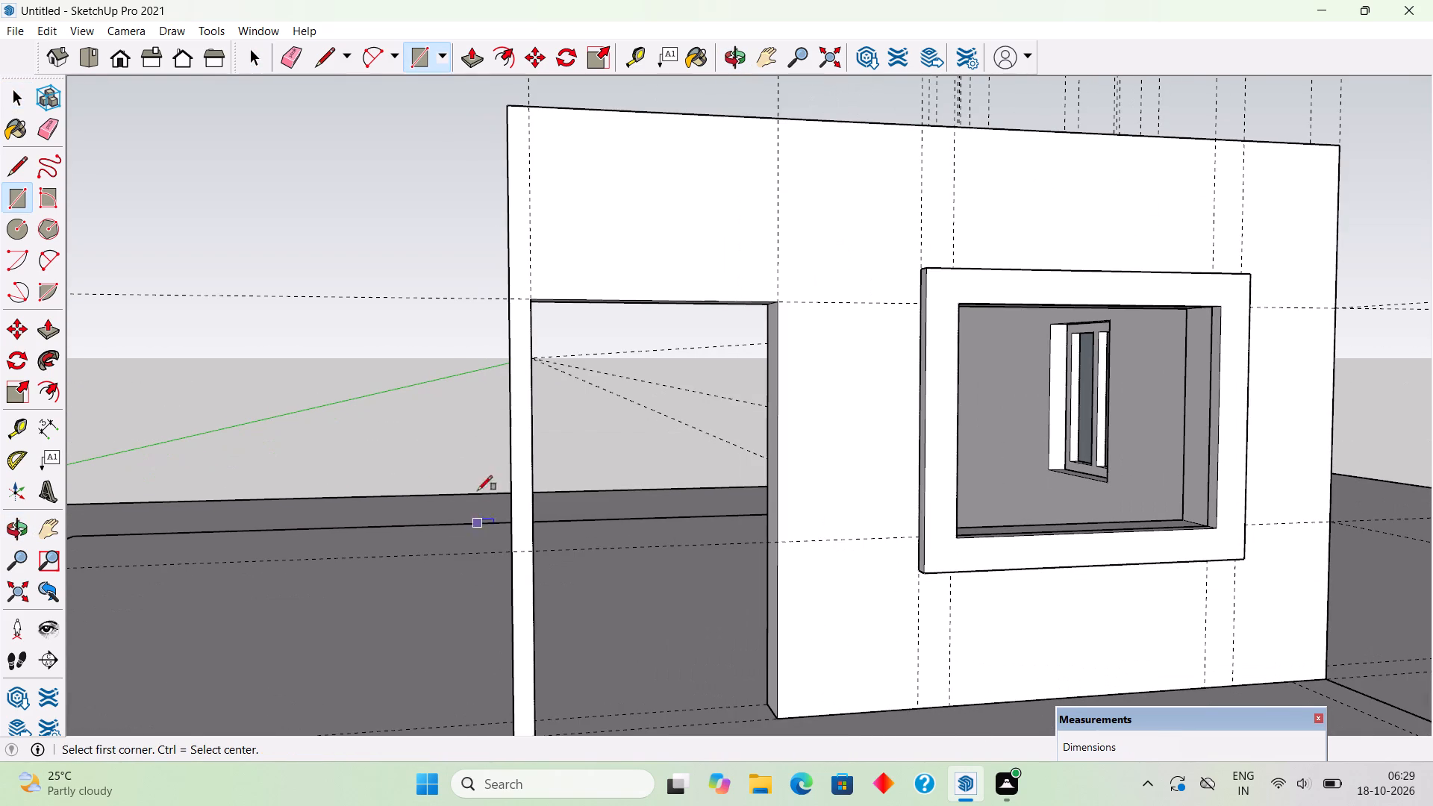
left_click(527, 300)
scroll(605, 394, "down", 3)
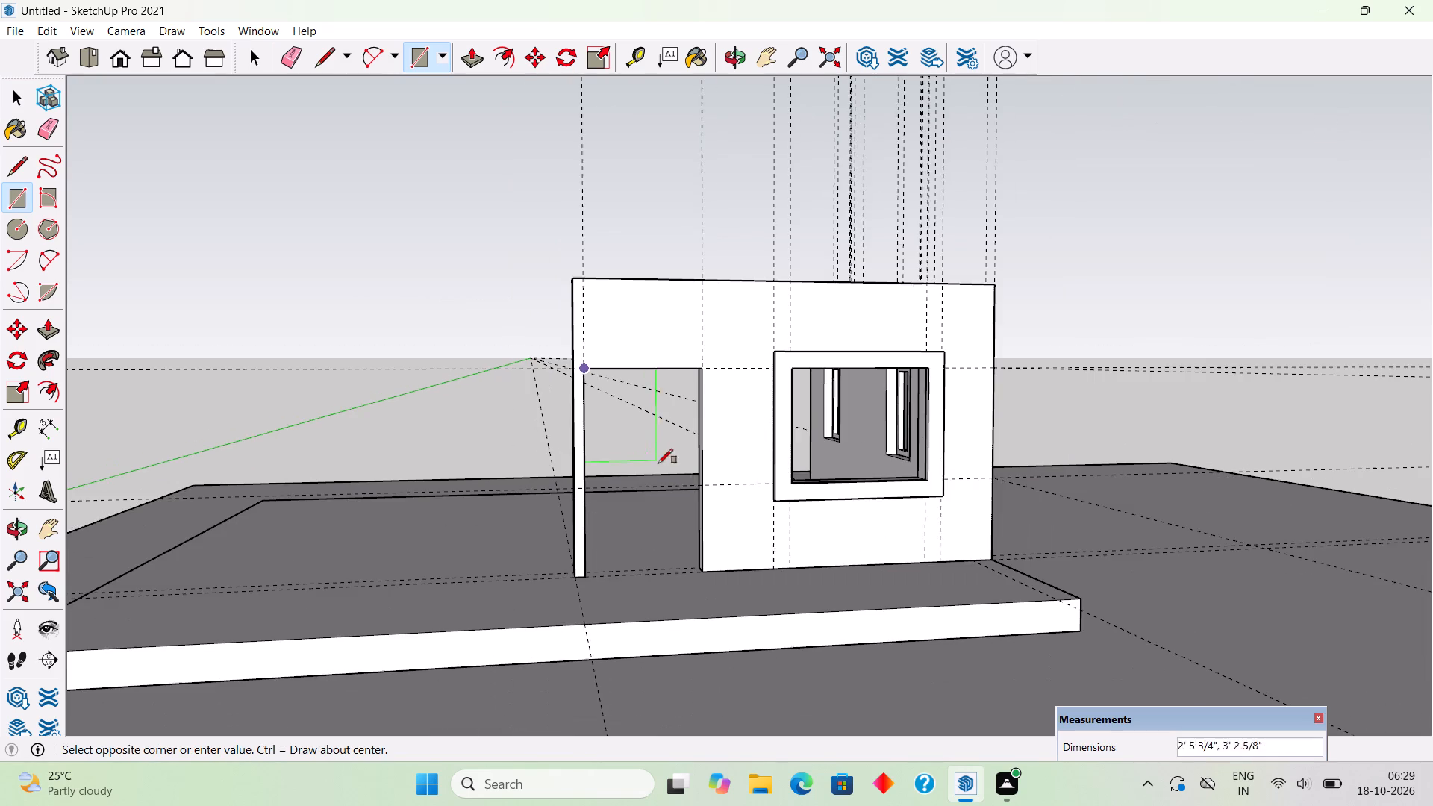
scroll(693, 574, "up", 8)
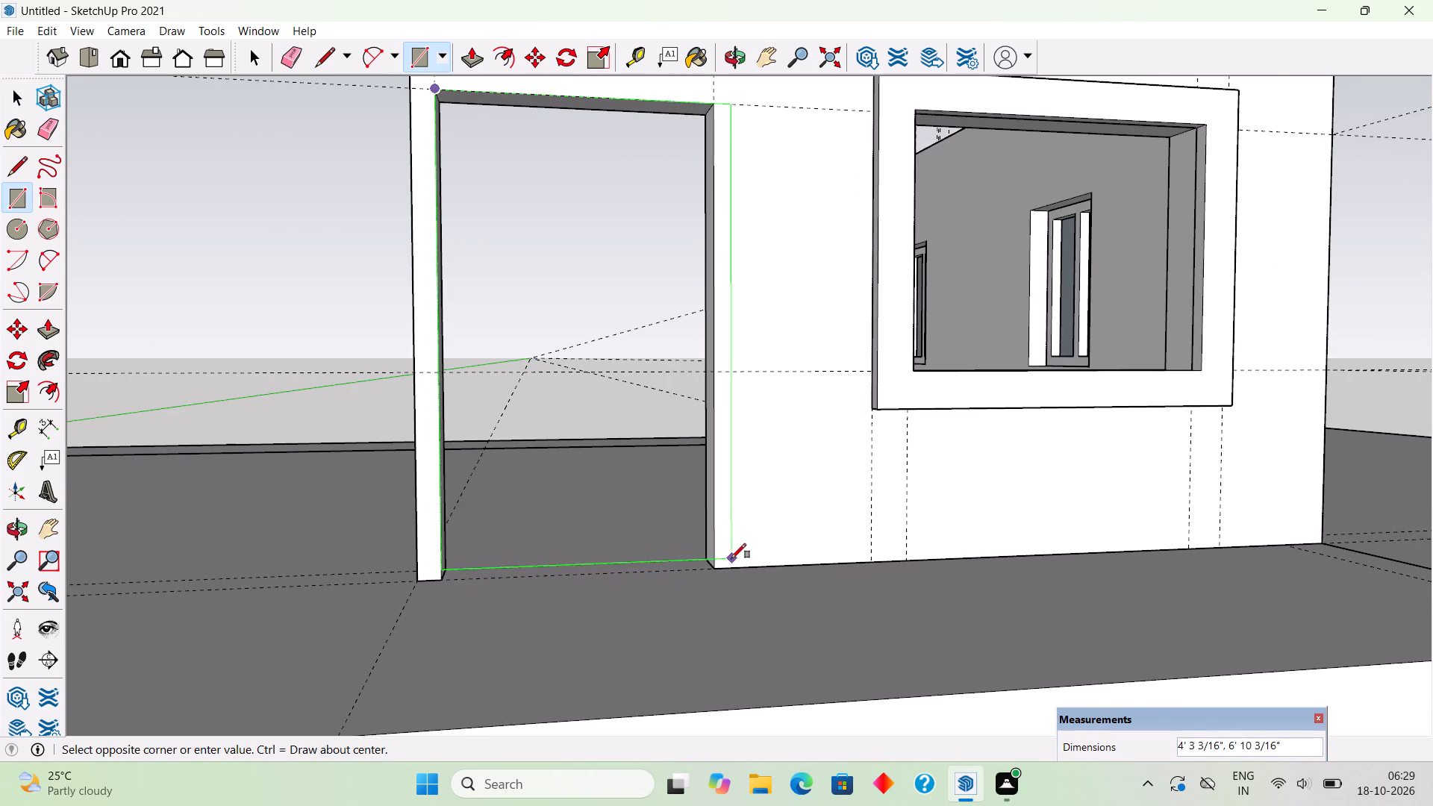
left_click(710, 570)
key("f")
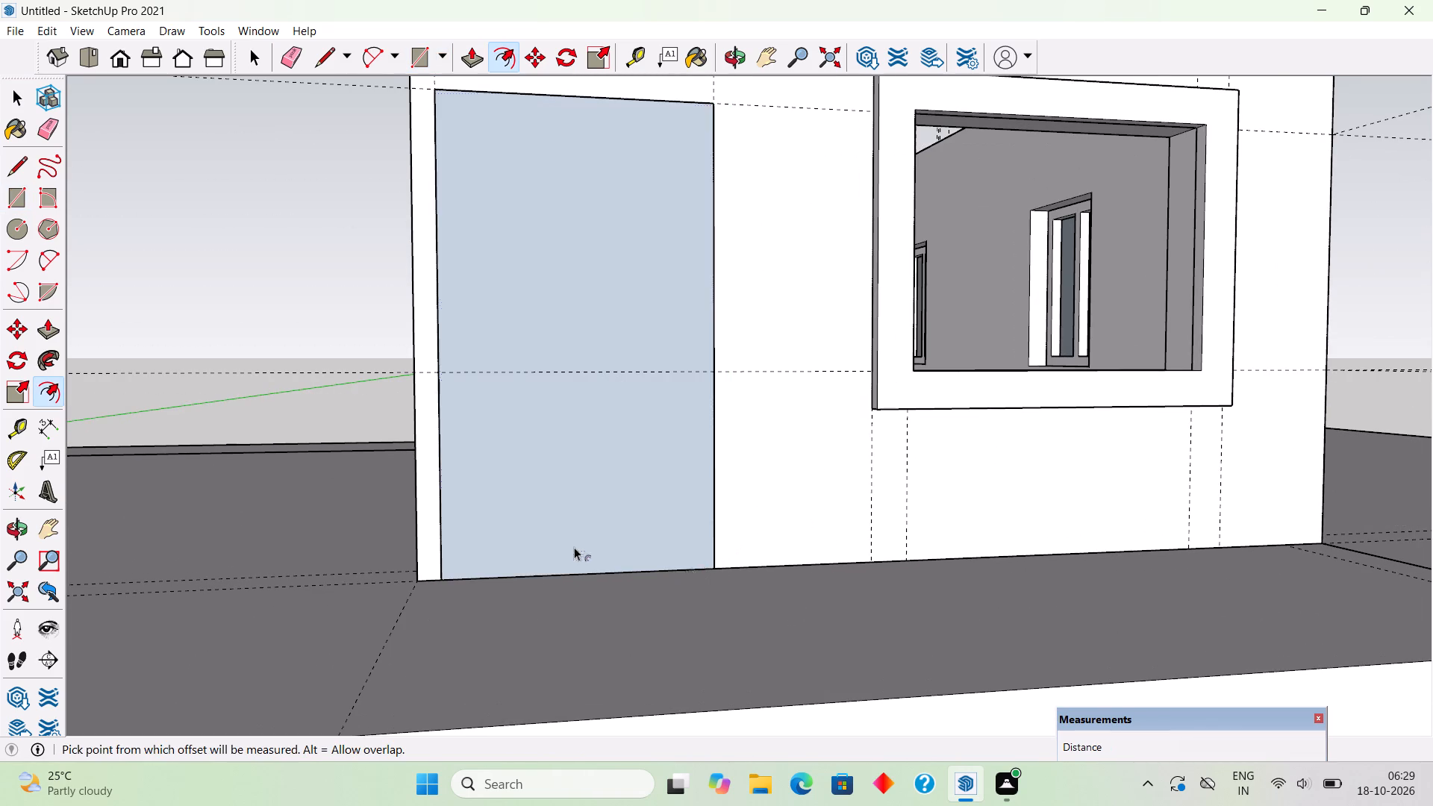
left_click(567, 546)
type("3\"")
key("Return")
key("space")
left_click(570, 528)
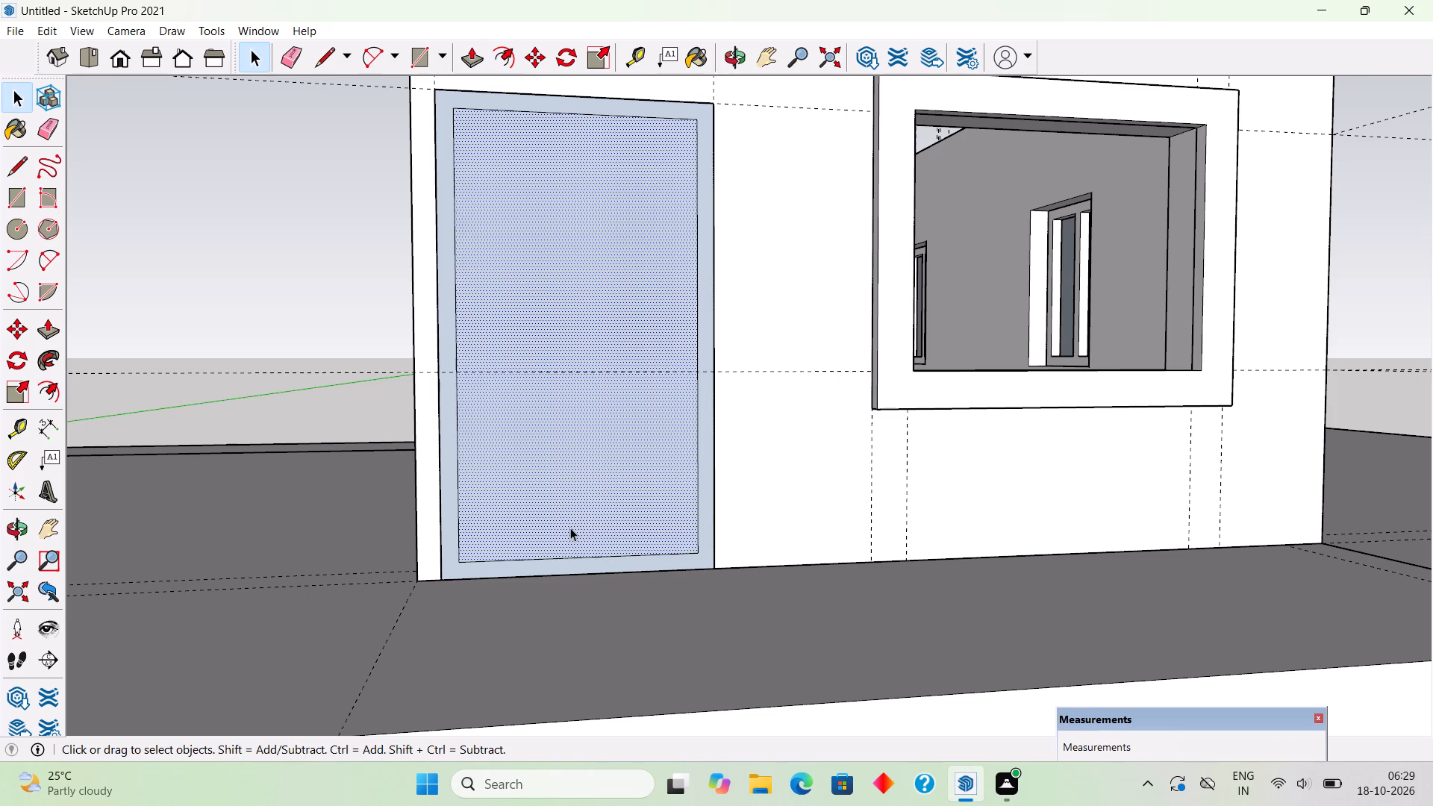
key("Delete")
Extrude the door frame face 3" outward and make the whole frame a group.
left_click(586, 569)
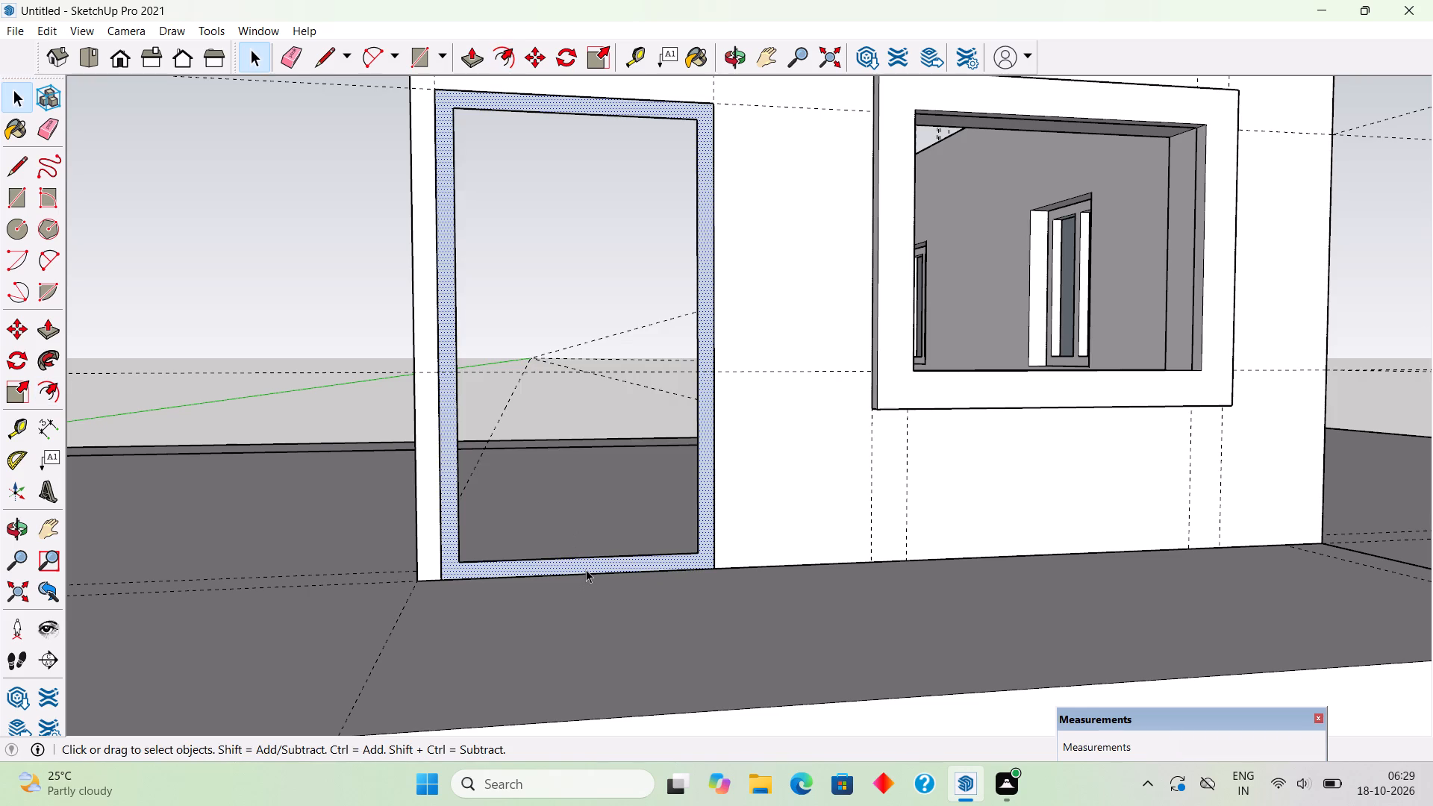
key("p")
left_click(586, 569)
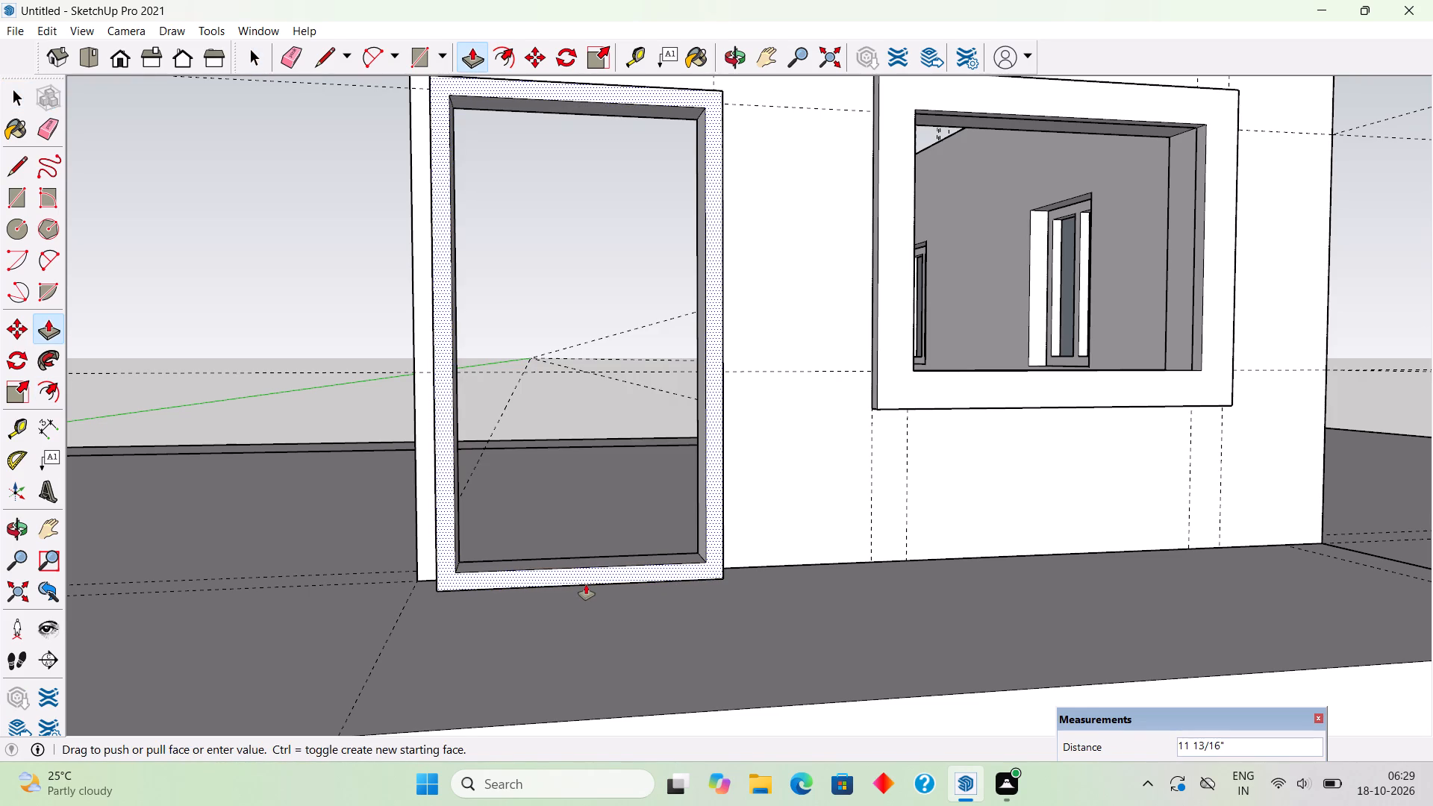
type("3\"")
key("Return")
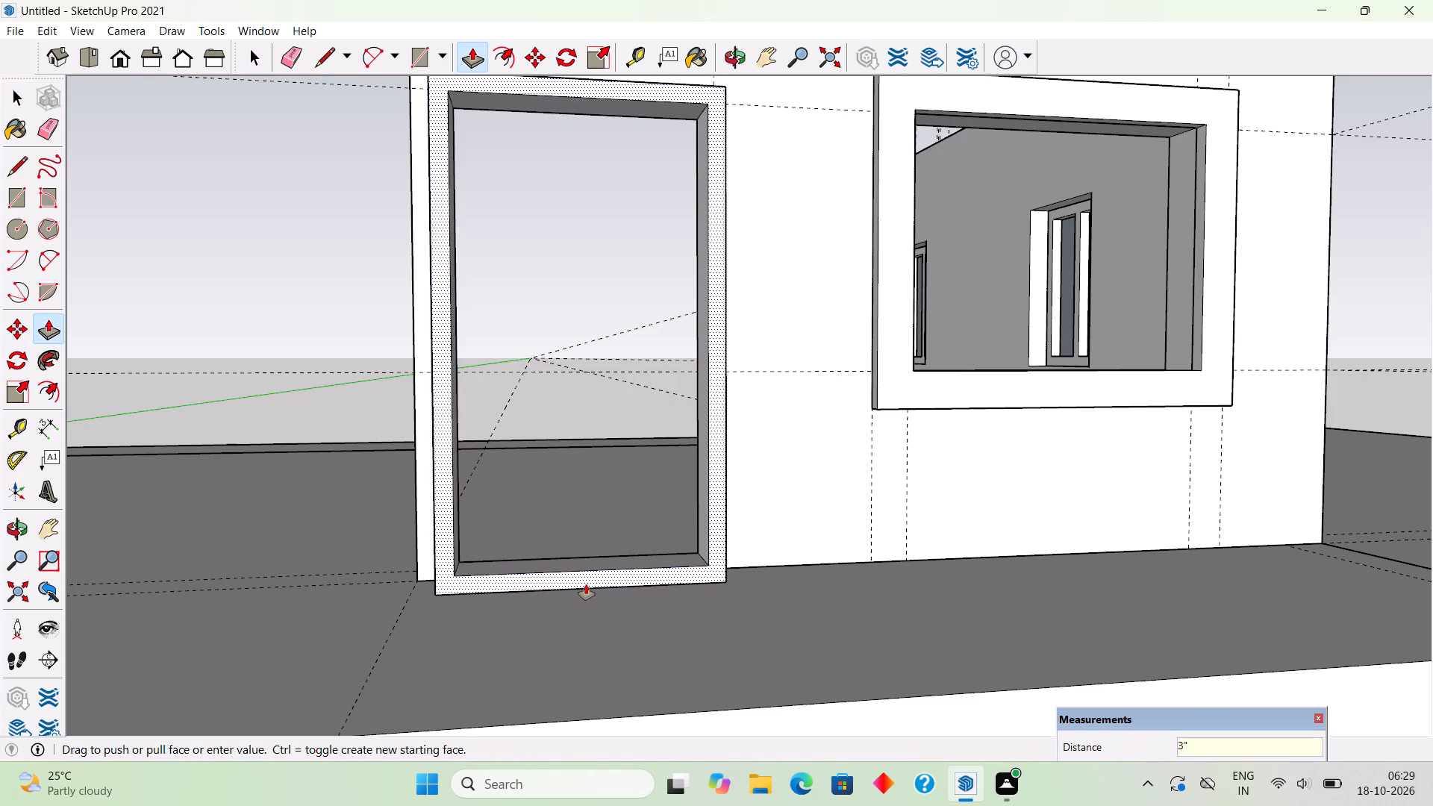
key("space")
middle_click_drag(649, 583, 799, 623)
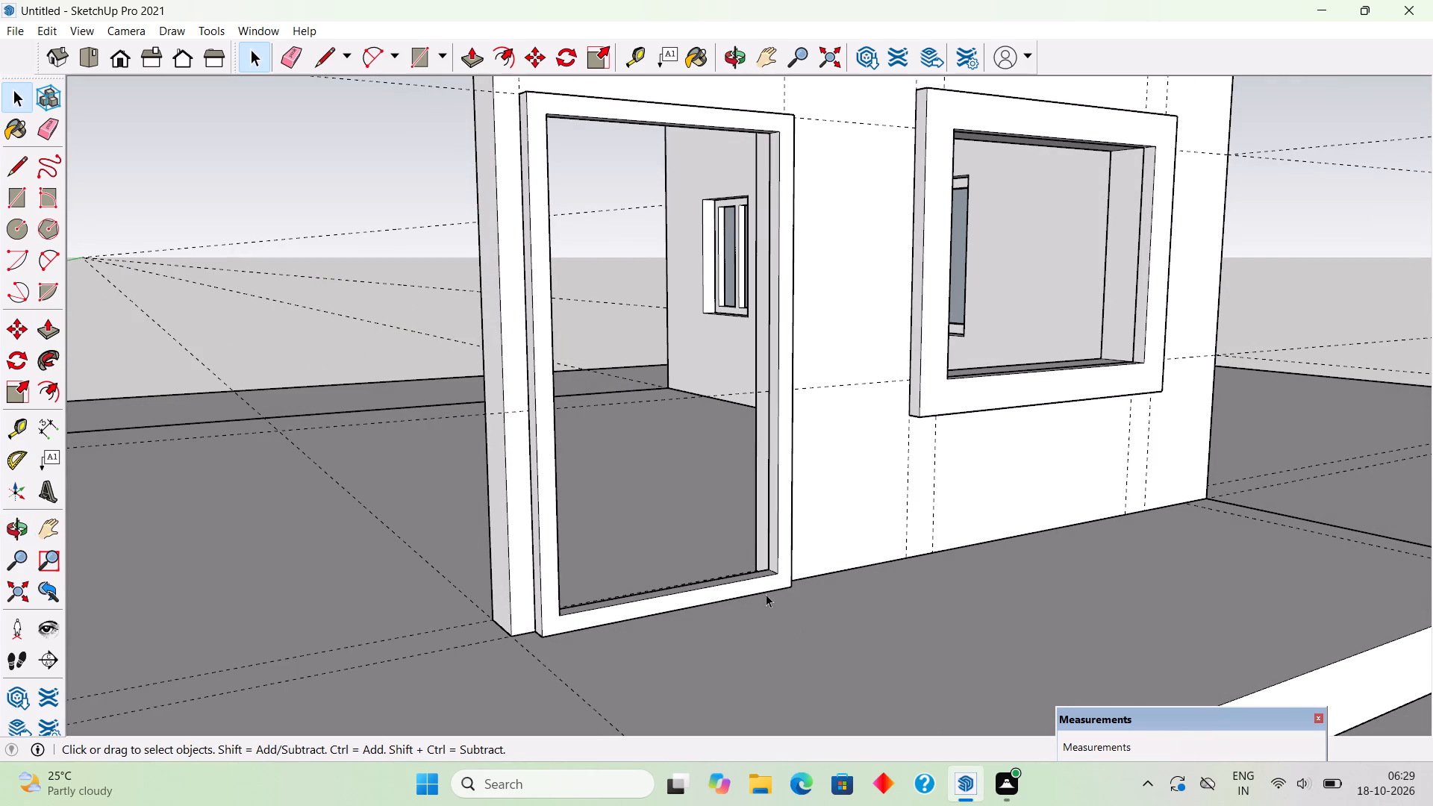
triple_click(767, 581)
right_click(770, 579)
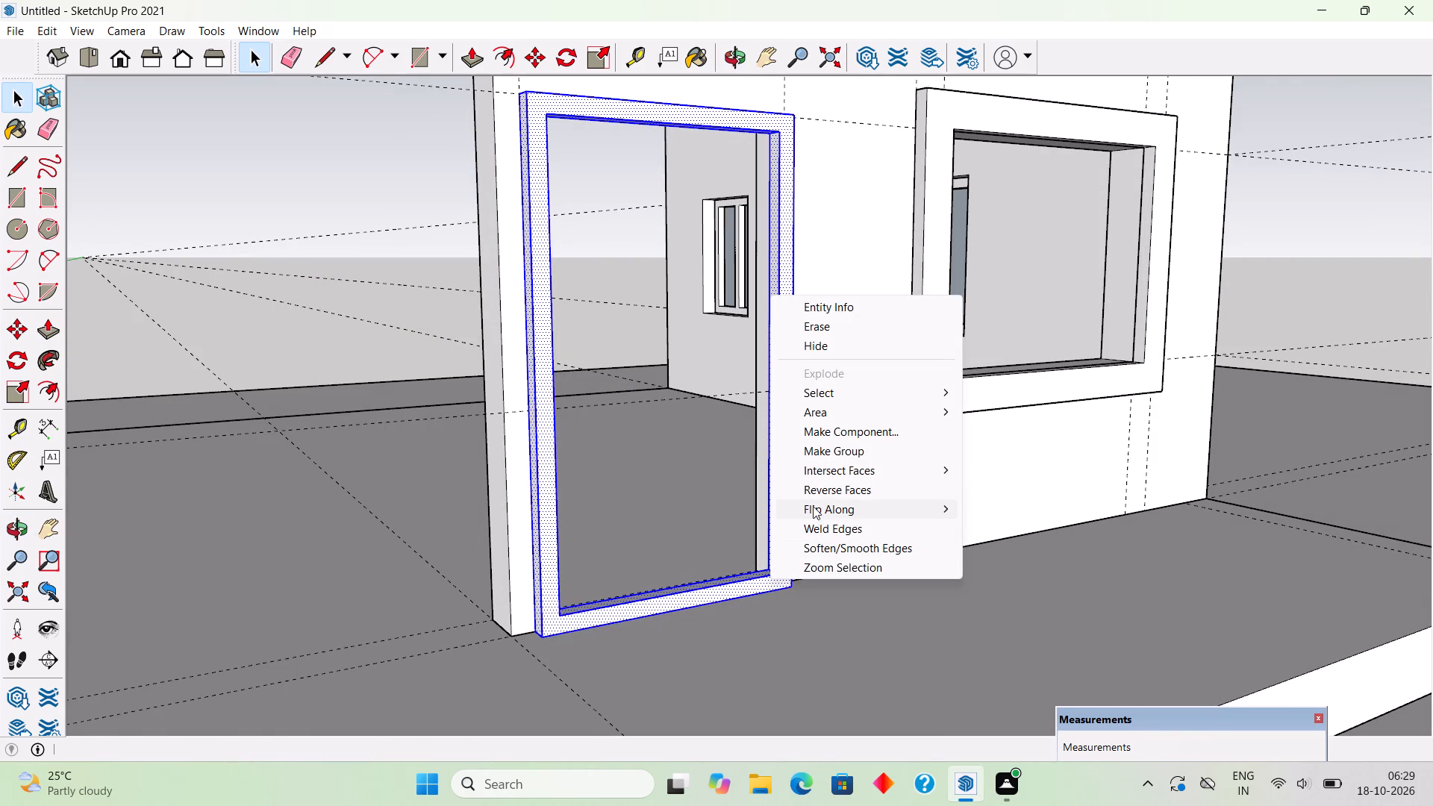
left_click(841, 459)
left_click(610, 272)
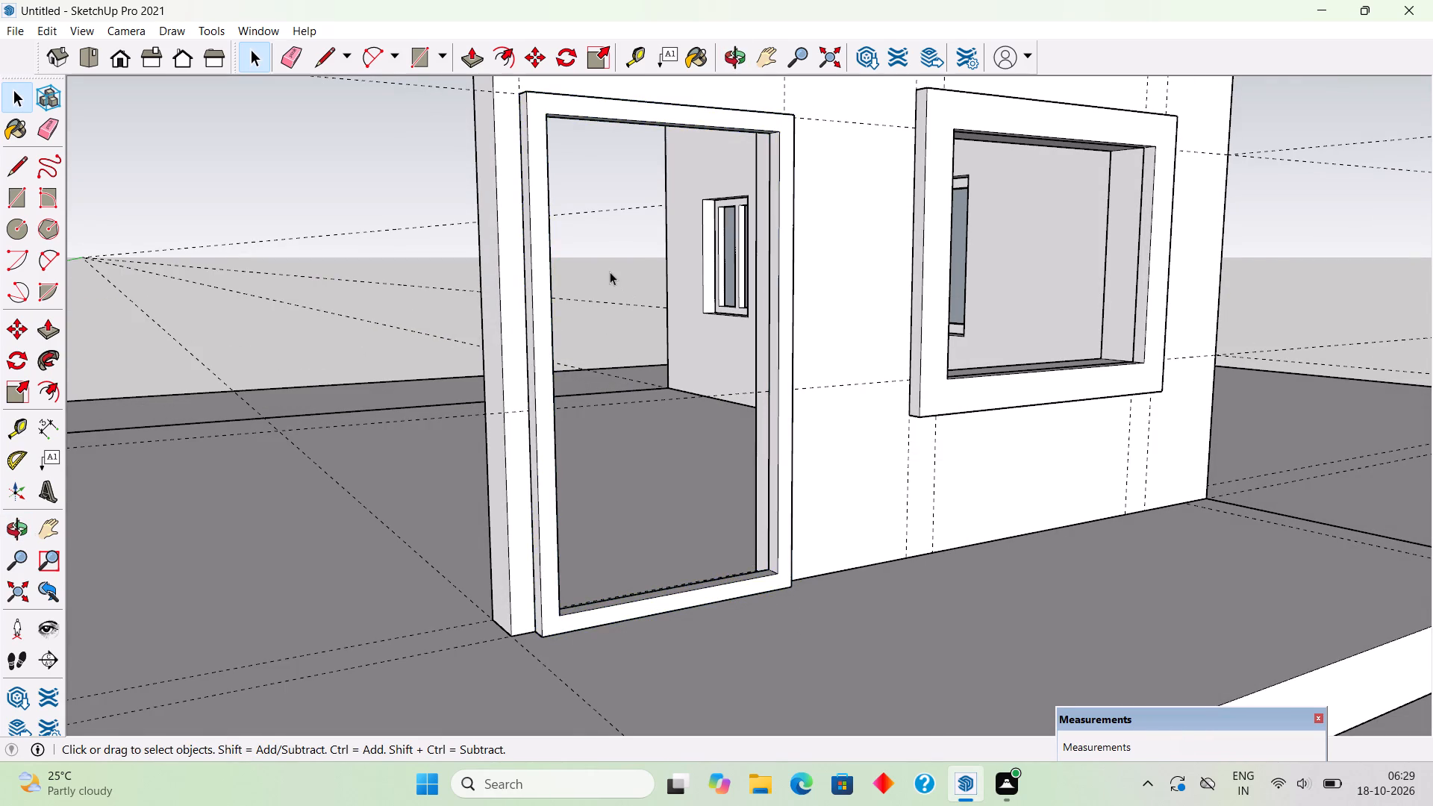
Move the door frame group 3" back so it sits flush with the wall face, plus another 1" into the opening.
middle_click_drag(719, 569, 656, 619)
scroll(706, 700, "up", 14)
left_click(701, 589)
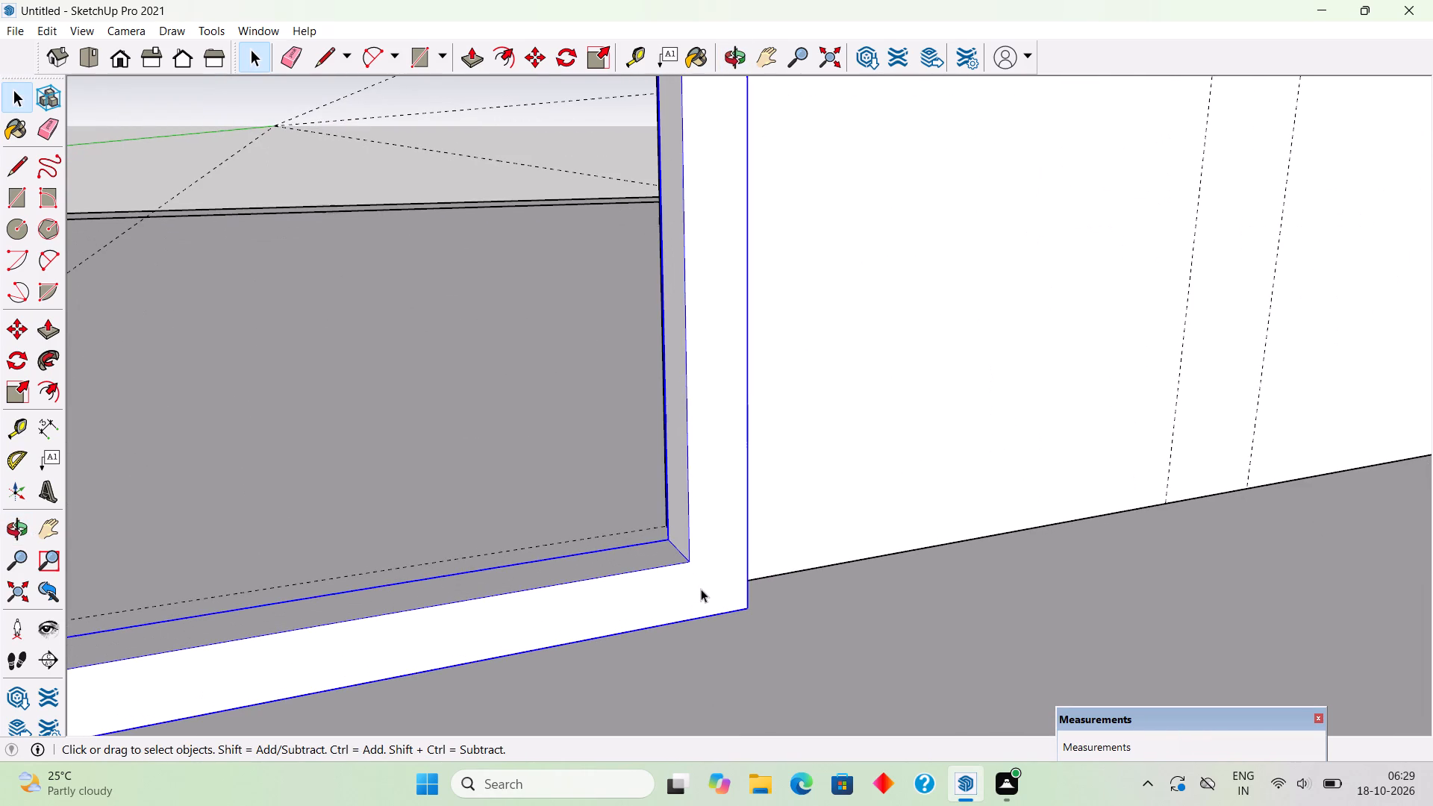
key("m")
left_click(755, 610)
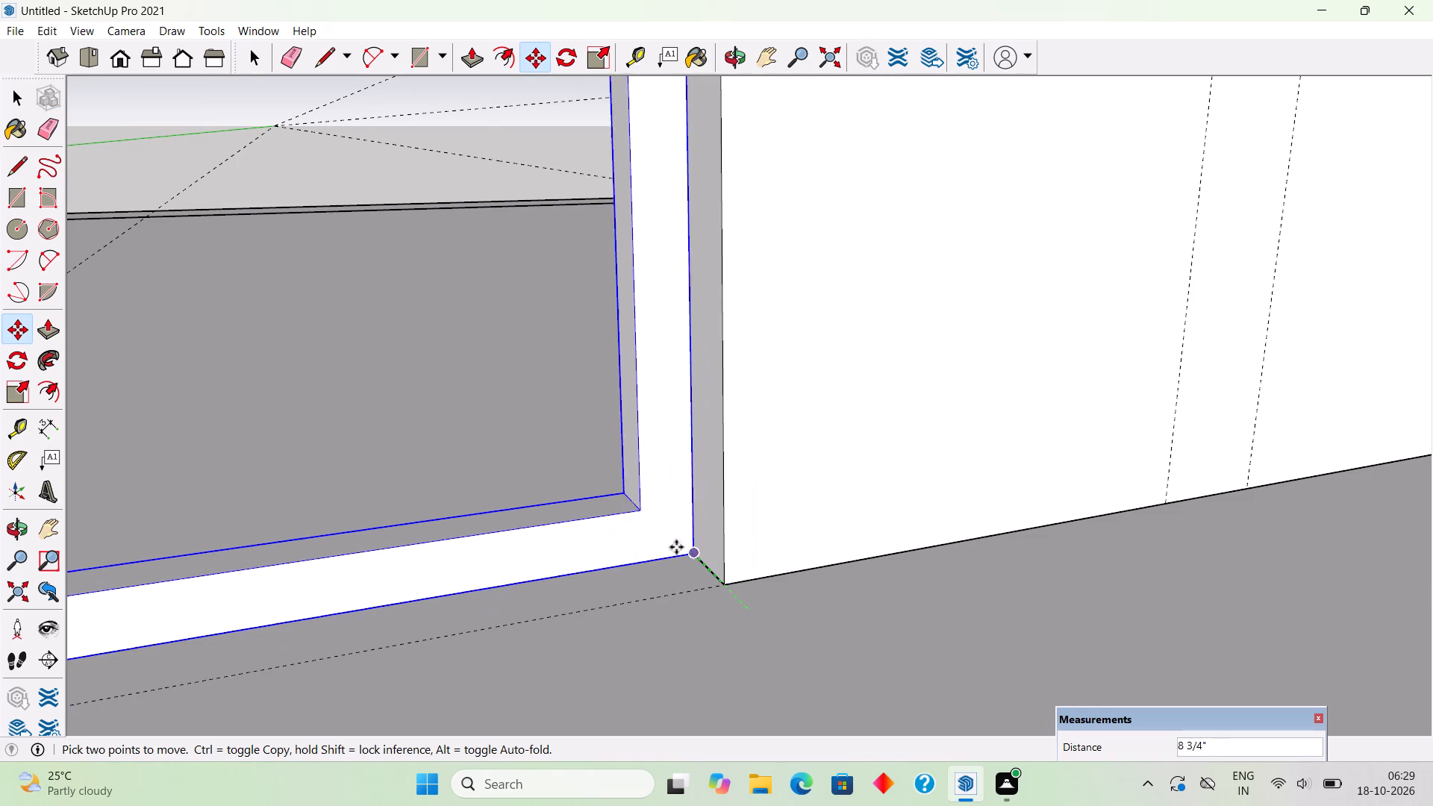
scroll(719, 579, "up", 2)
left_click(728, 585)
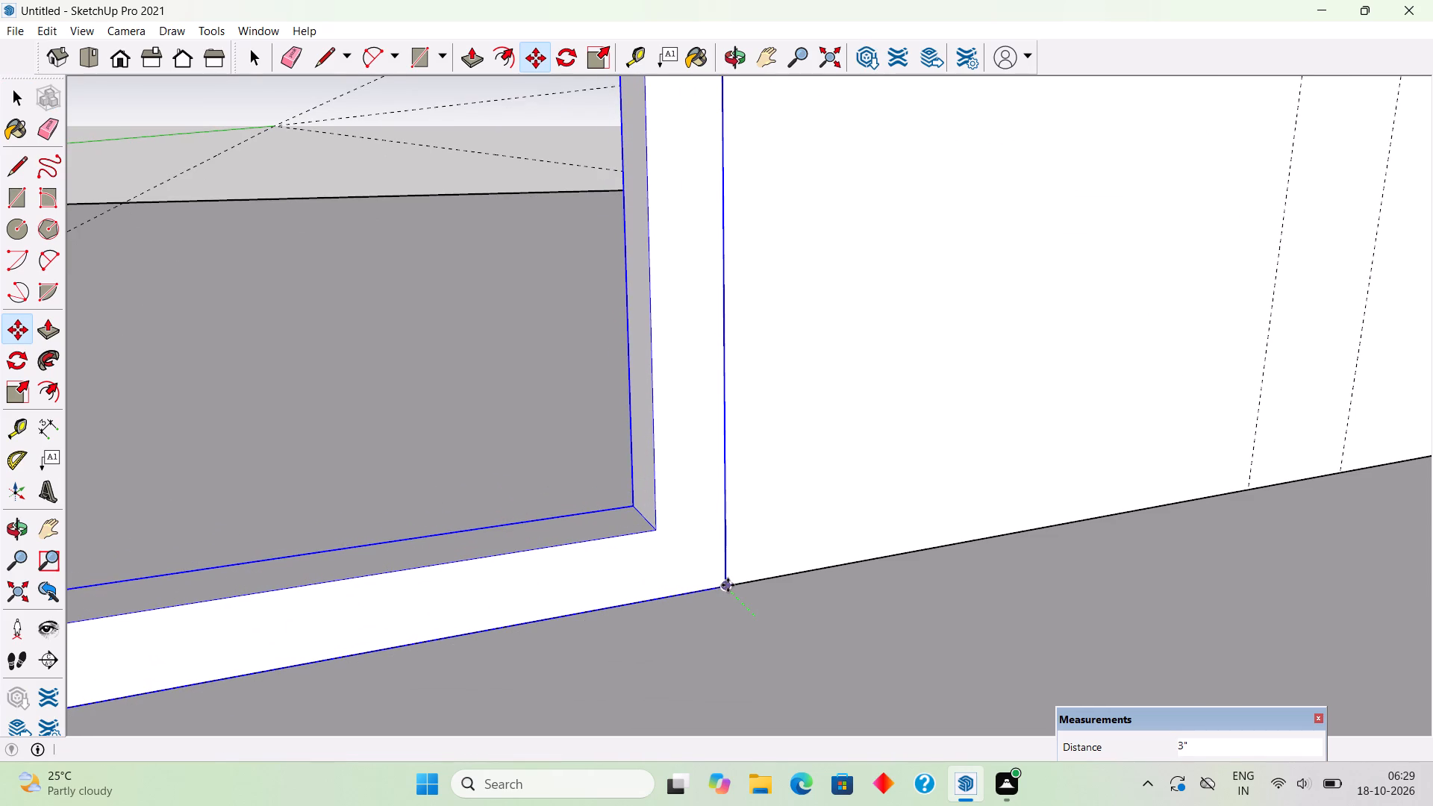
scroll(728, 585, "up", 7)
left_click(725, 590)
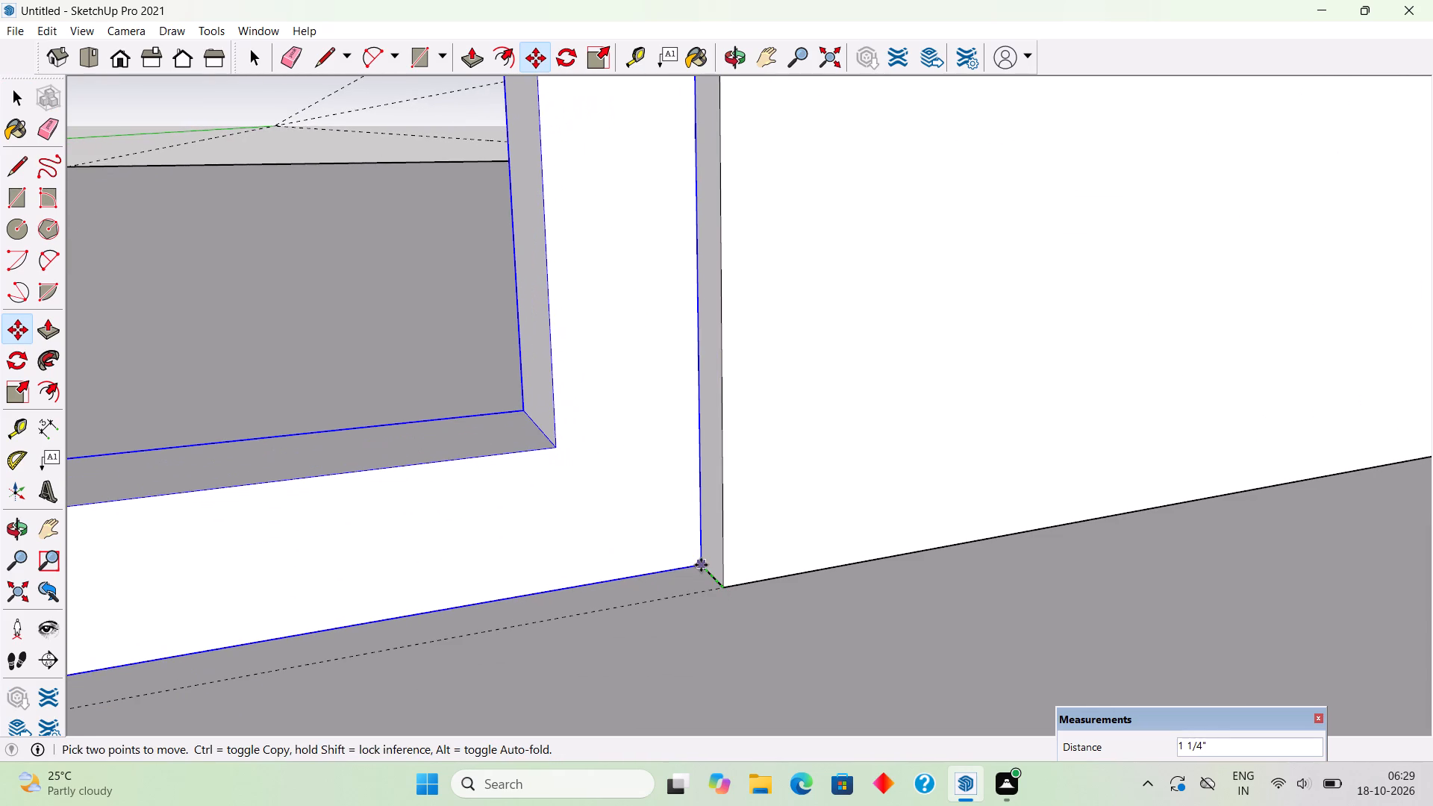
key("1")
key("shift+quotedbl")
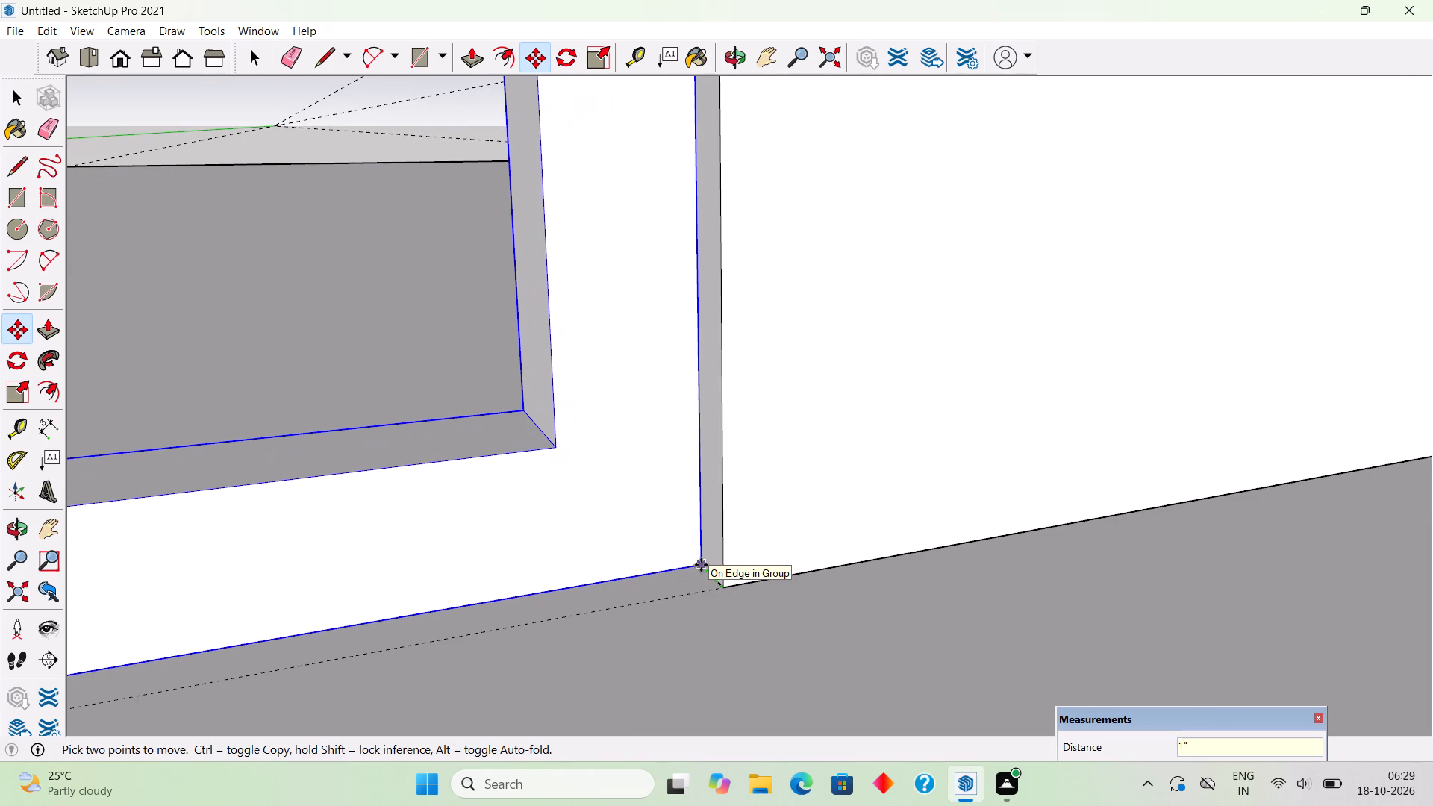
key("Return")
key("space")
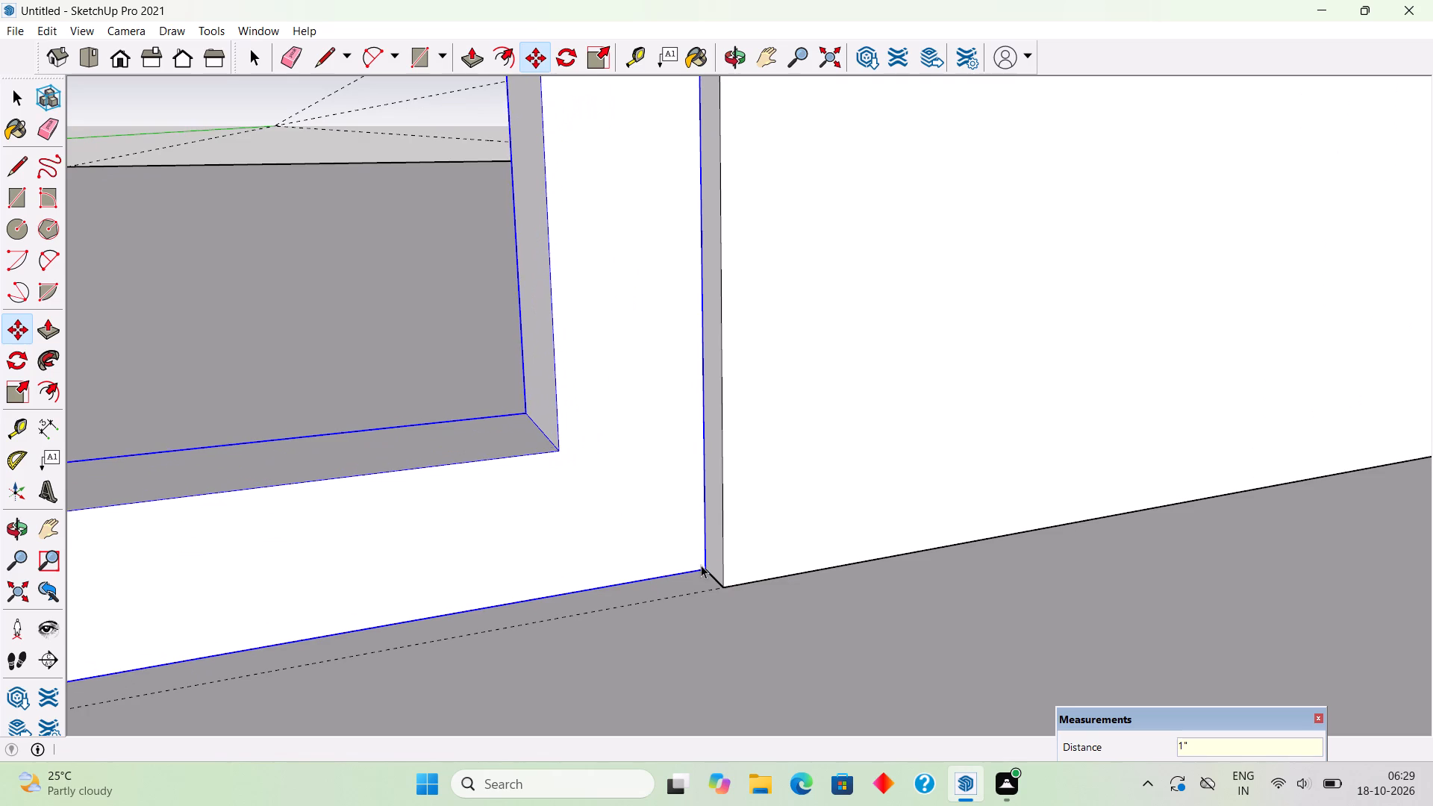
Draw a 3' 6" by 6' 6" rectangle filling the inside of the door frame.
scroll(701, 565, "down", 19)
scroll(604, 590, "down", 5)
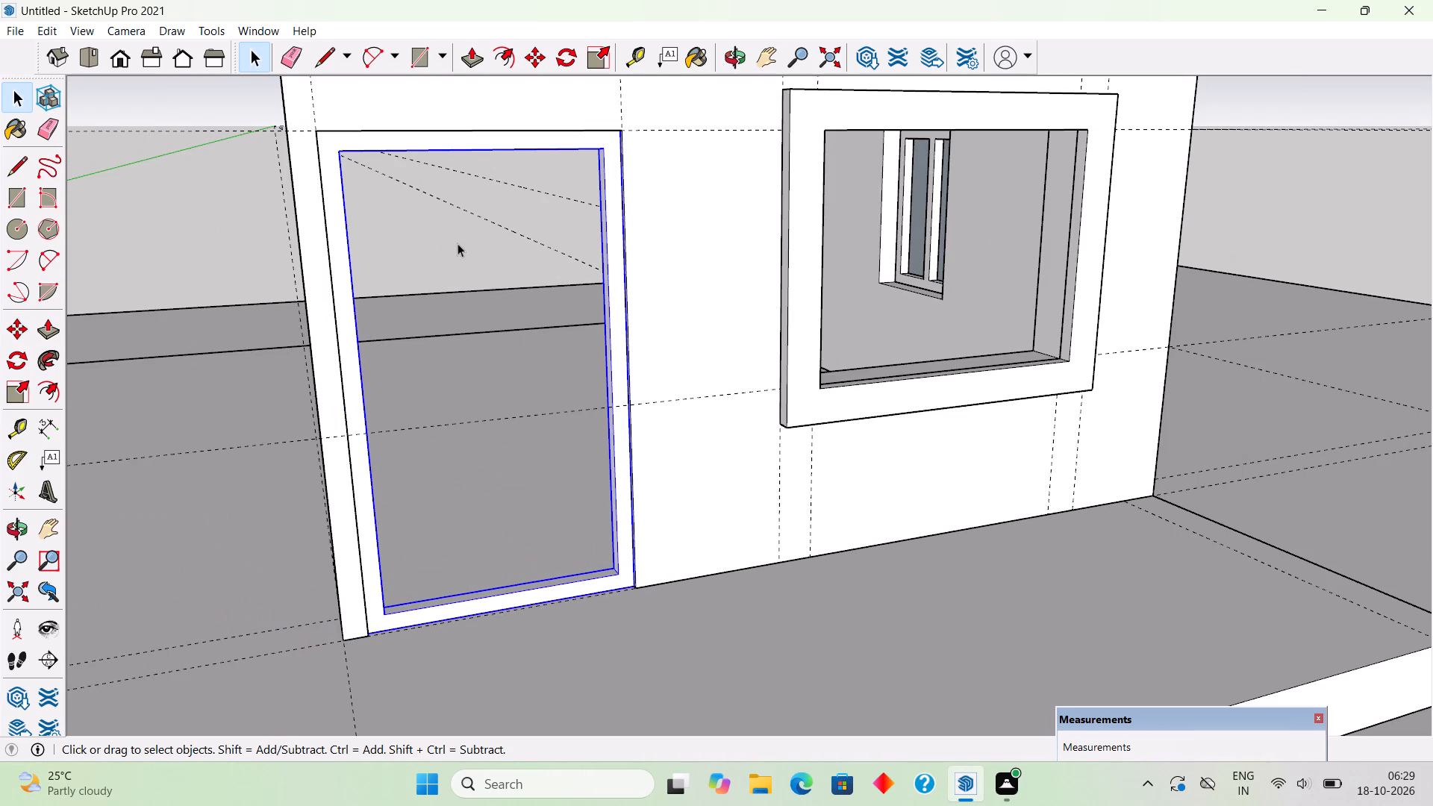
left_click(458, 243)
key("r")
left_click(340, 151)
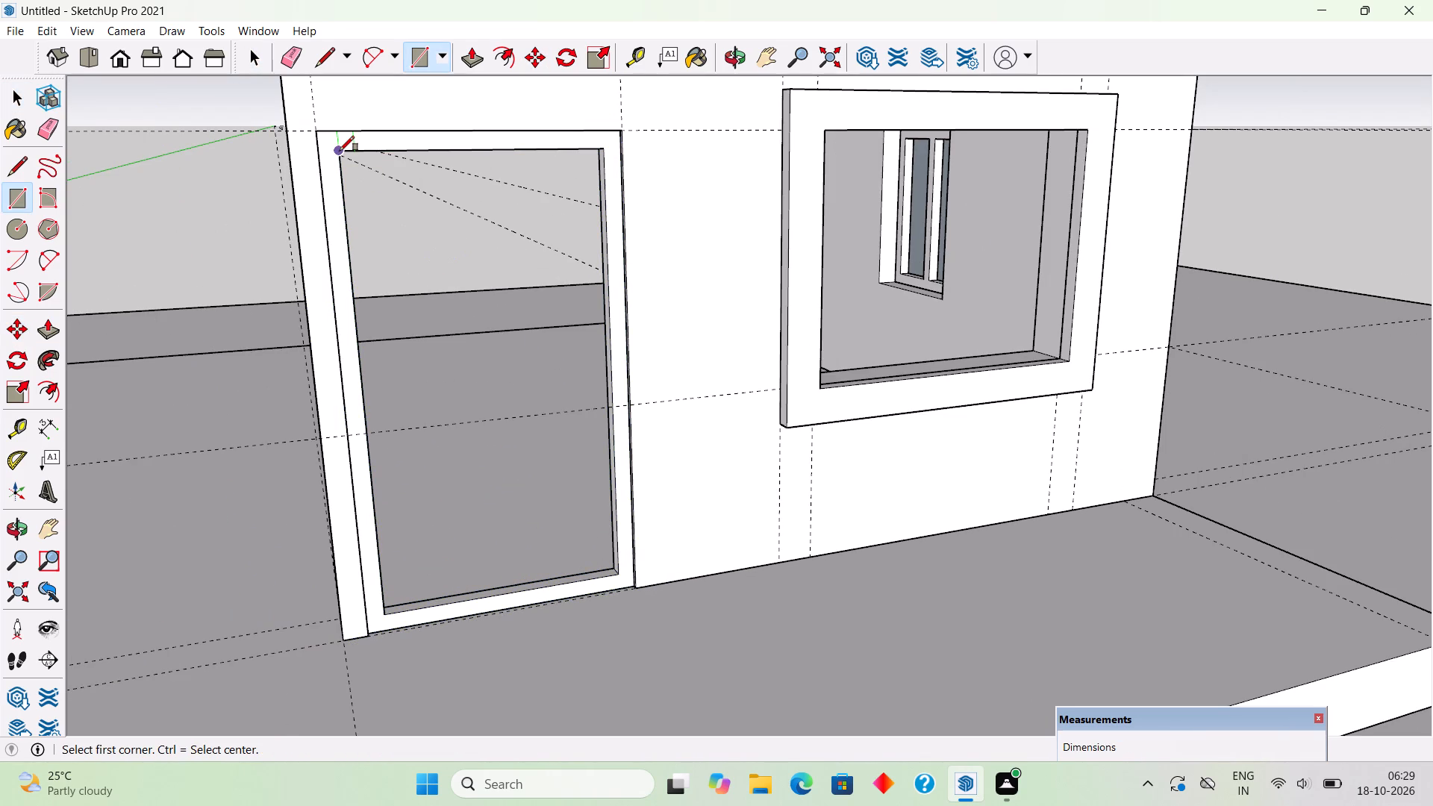
left_click(614, 575)
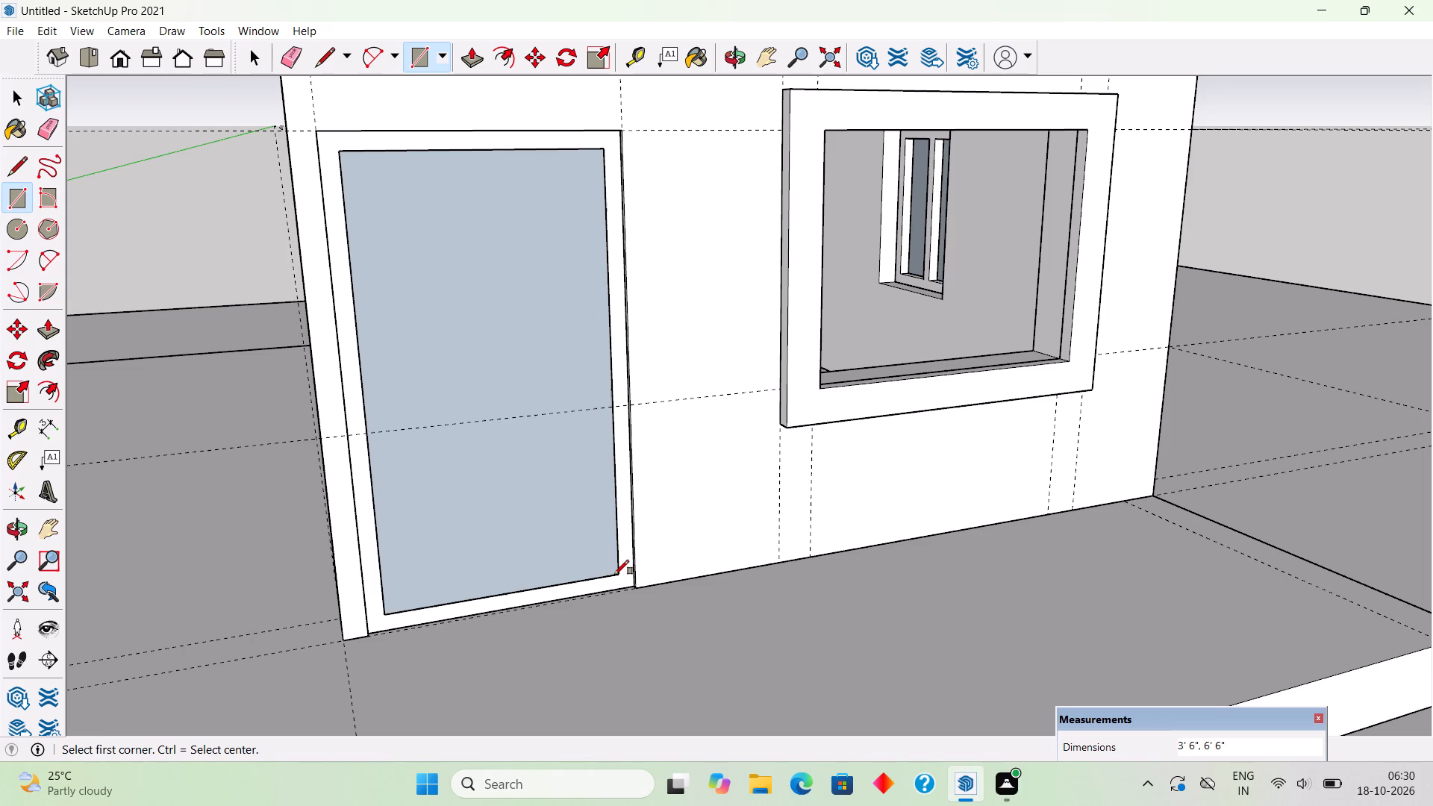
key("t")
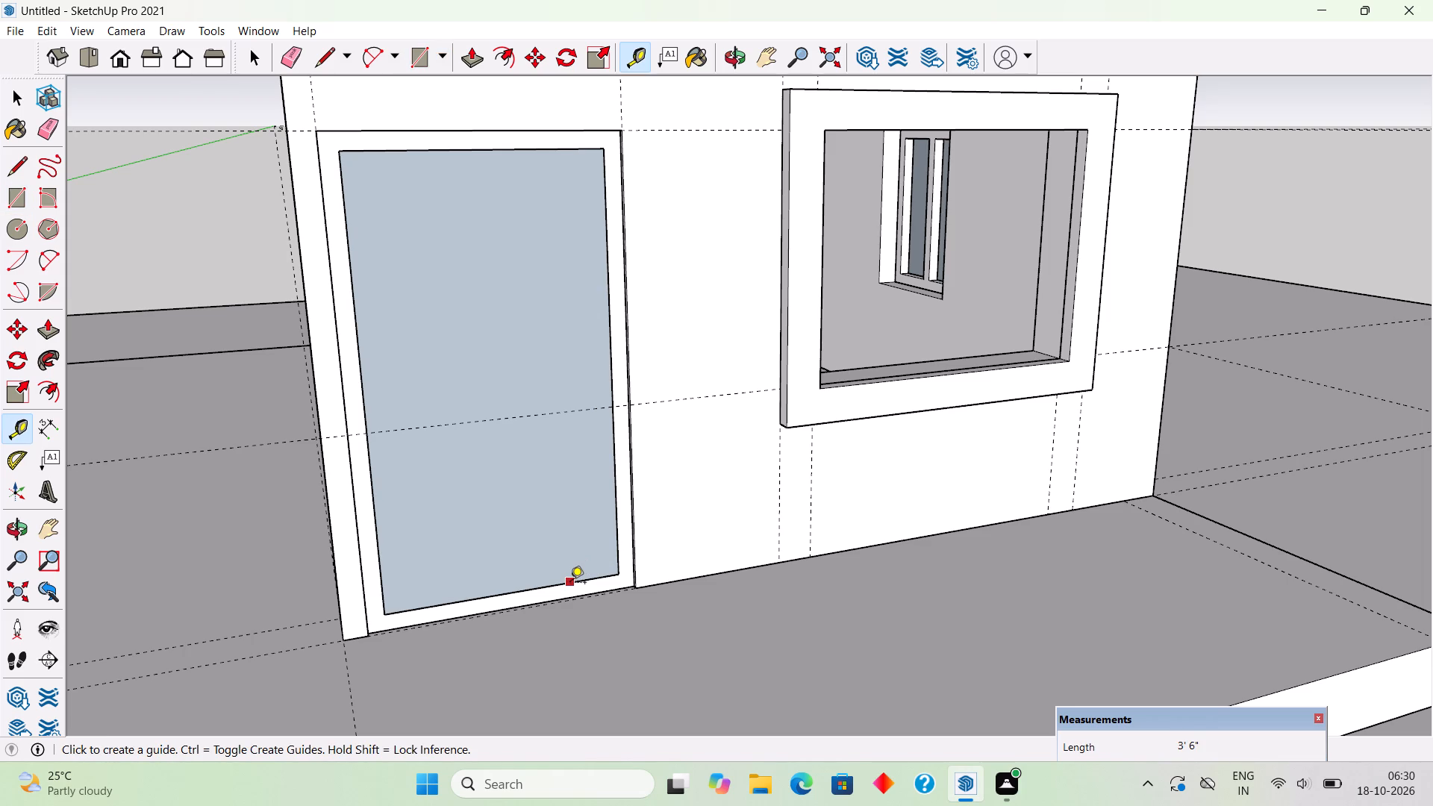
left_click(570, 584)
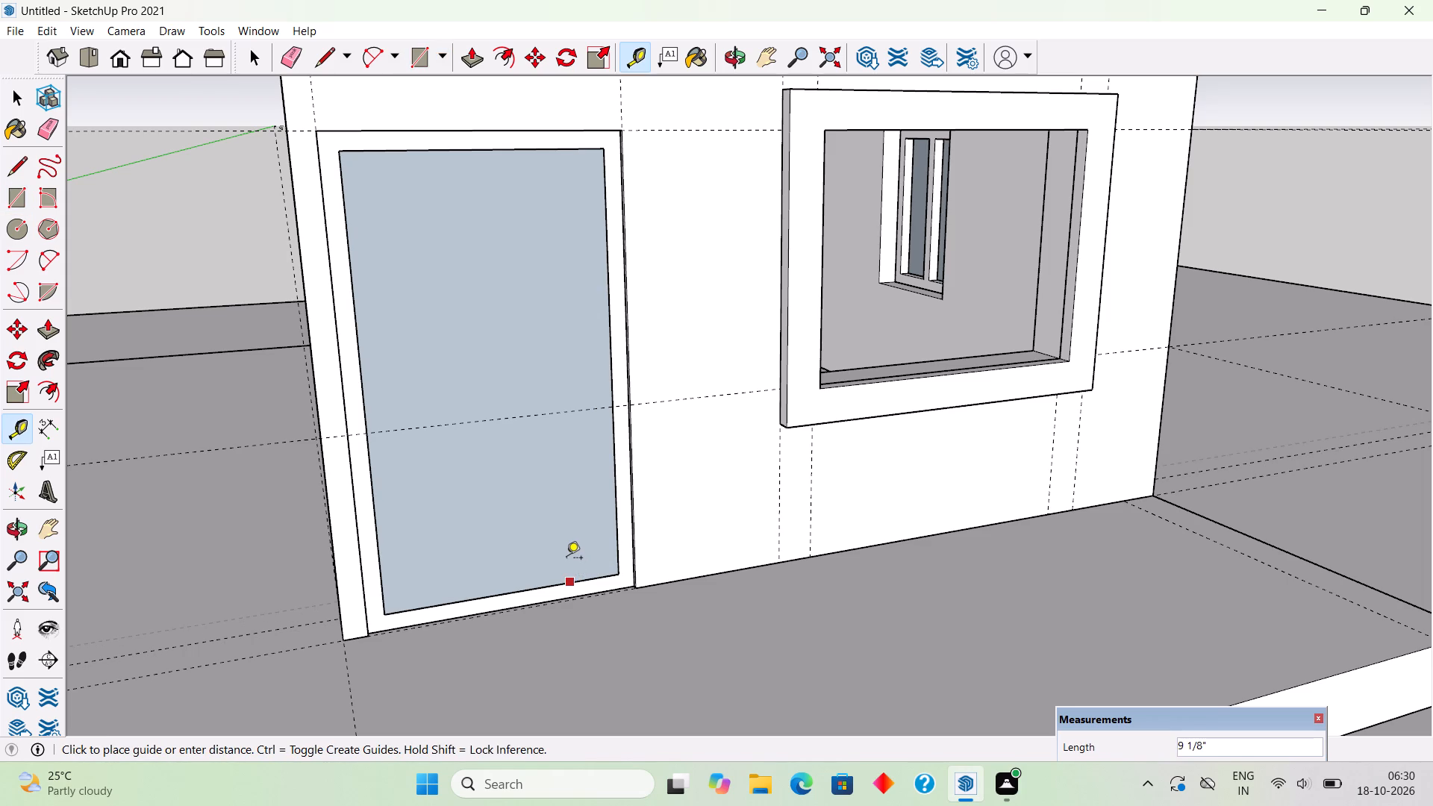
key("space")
Extrude the door panel face 2" outward and make the whole panel a group.
left_click(566, 559)
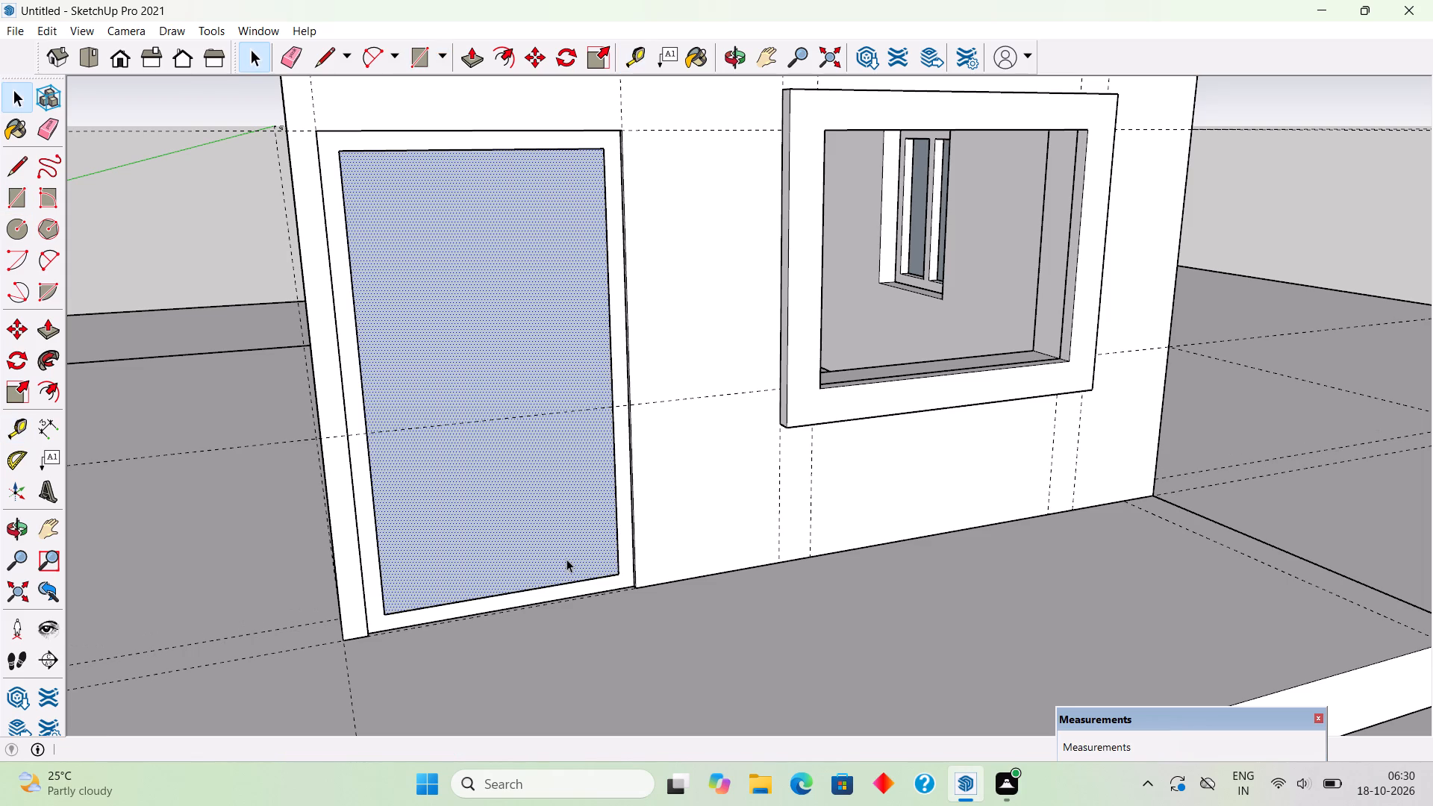
key("p")
left_click(566, 559)
key("2")
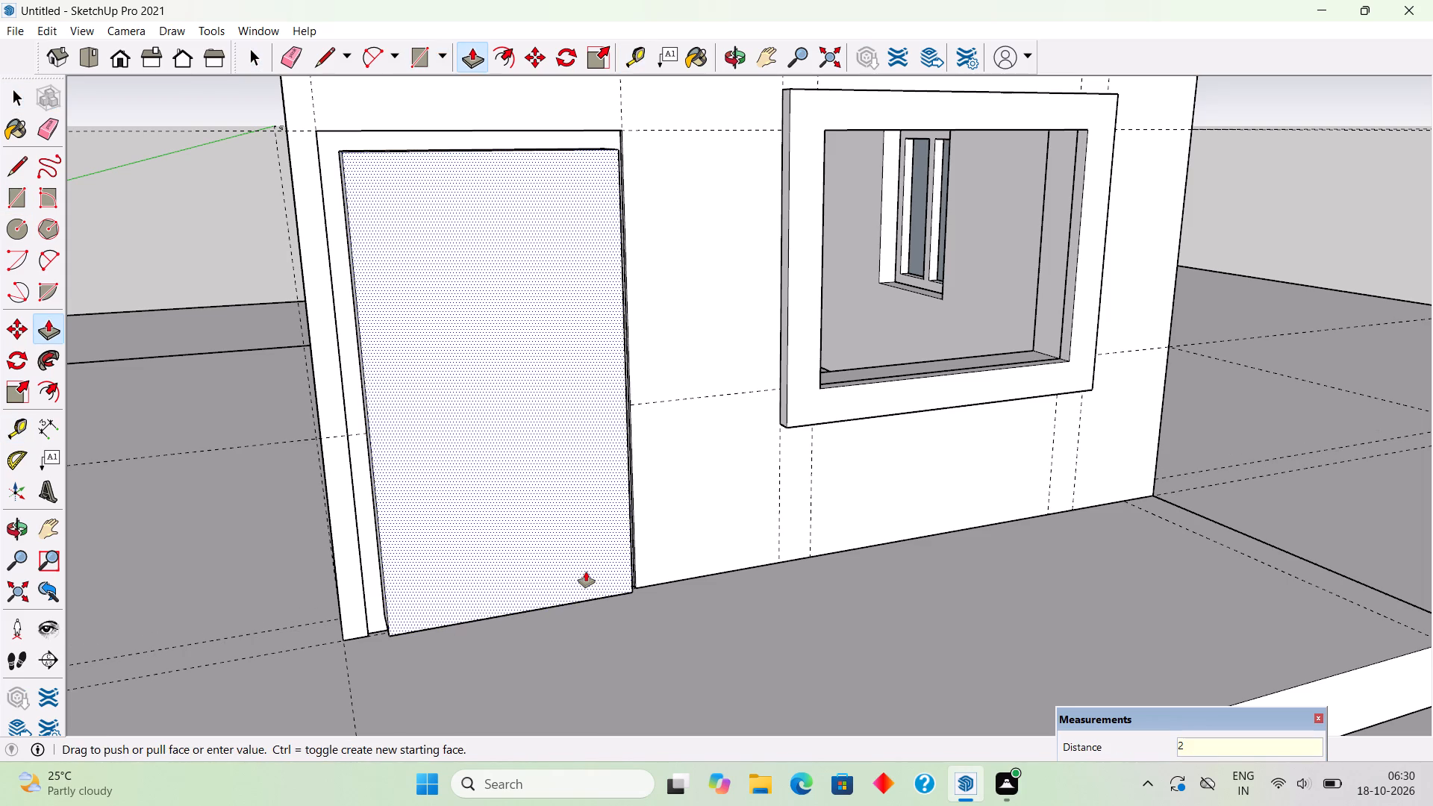
key("shift+quotedbl")
key("Return")
key("space")
triple_click(586, 572)
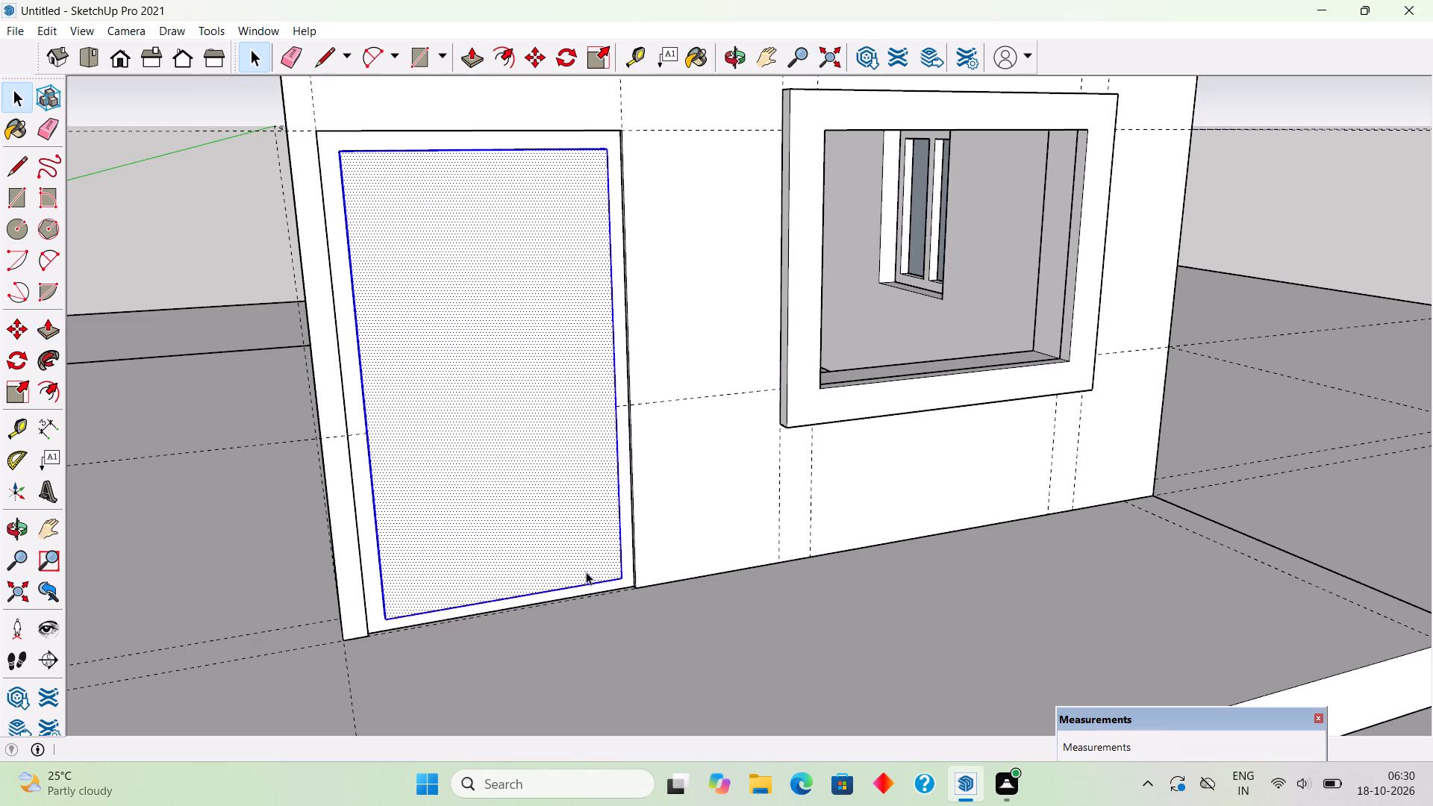
right_click(586, 572)
left_click(643, 447)
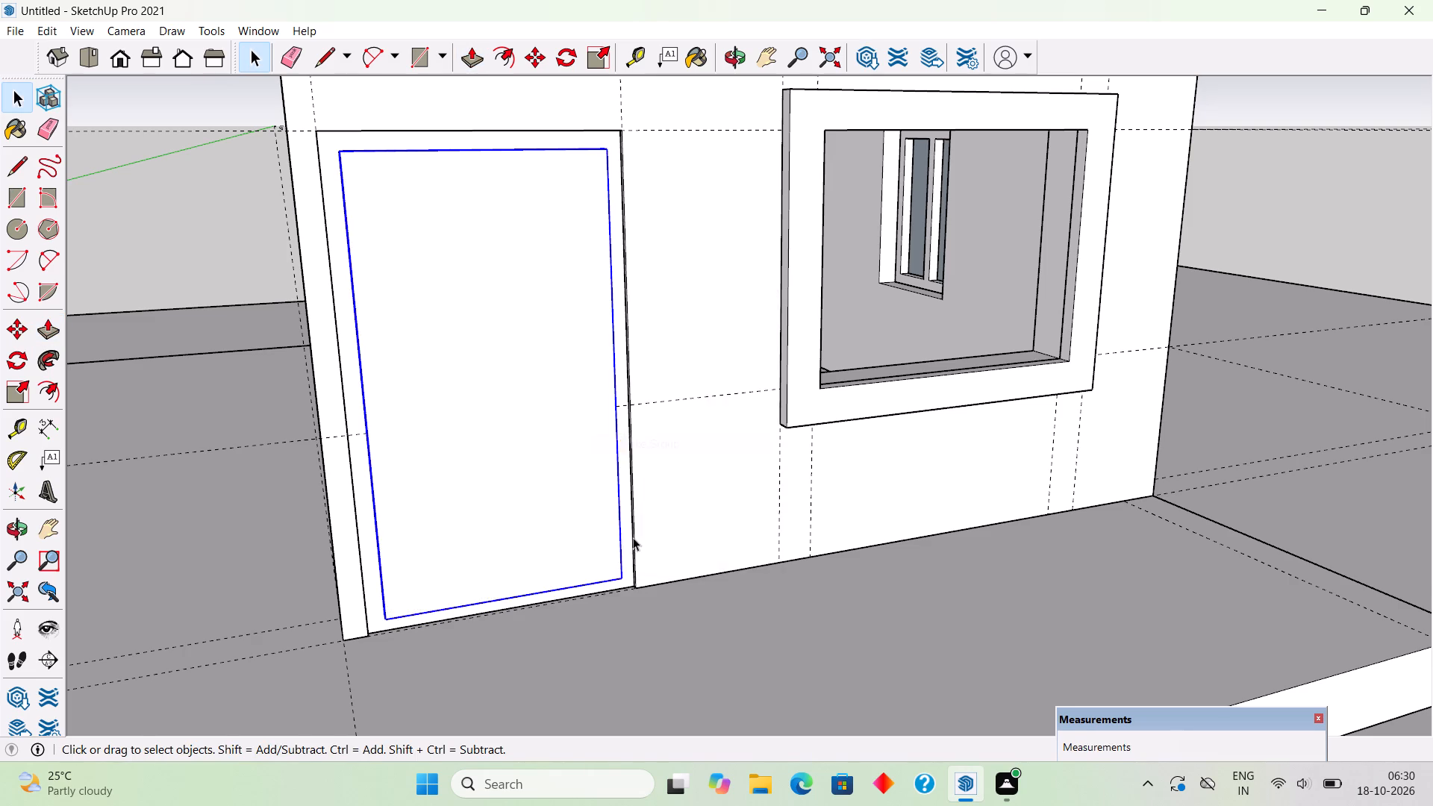
Move the door panel group 2" back into its frame and deselect it.
scroll(633, 537, "up", 10)
left_click(519, 546)
key("m")
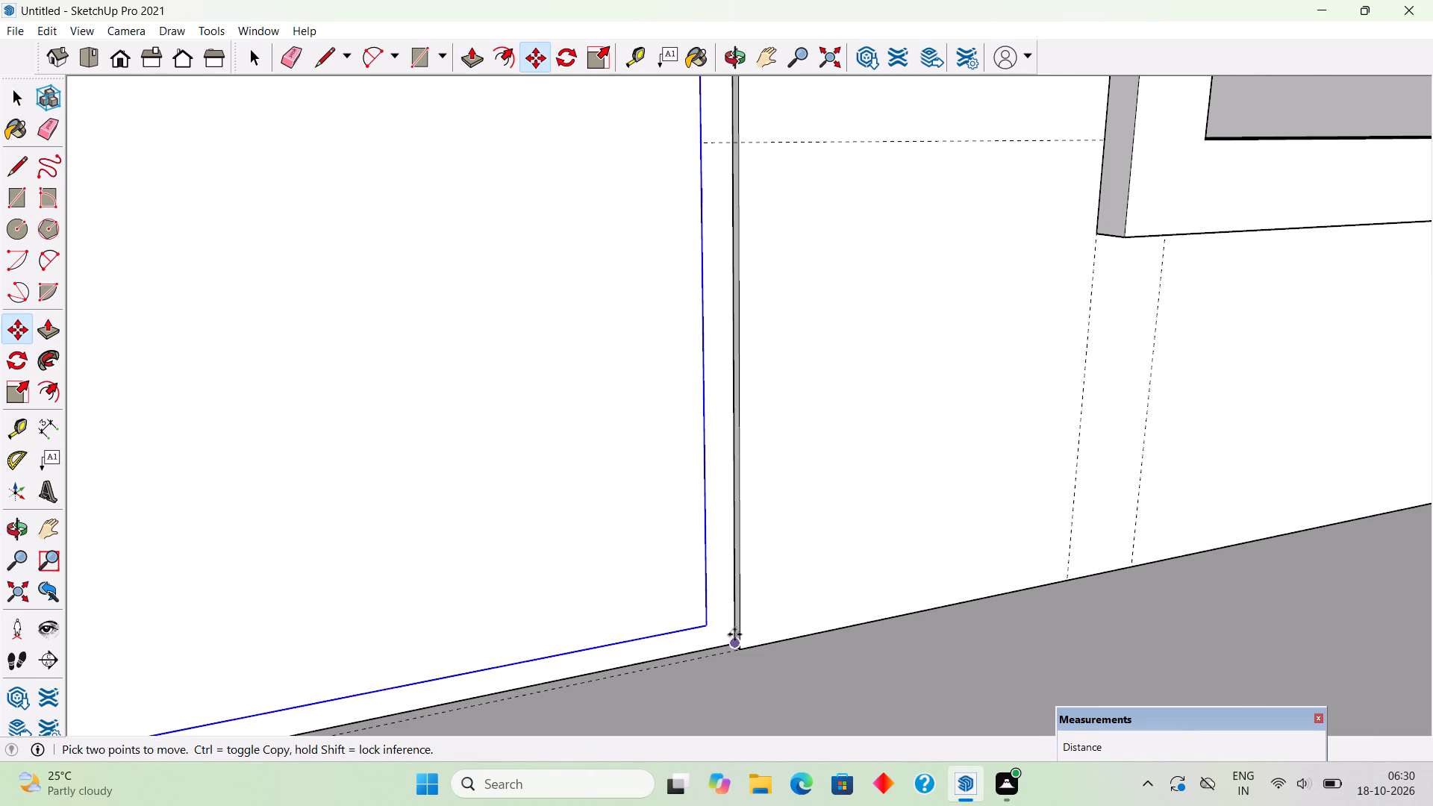
left_click(706, 622)
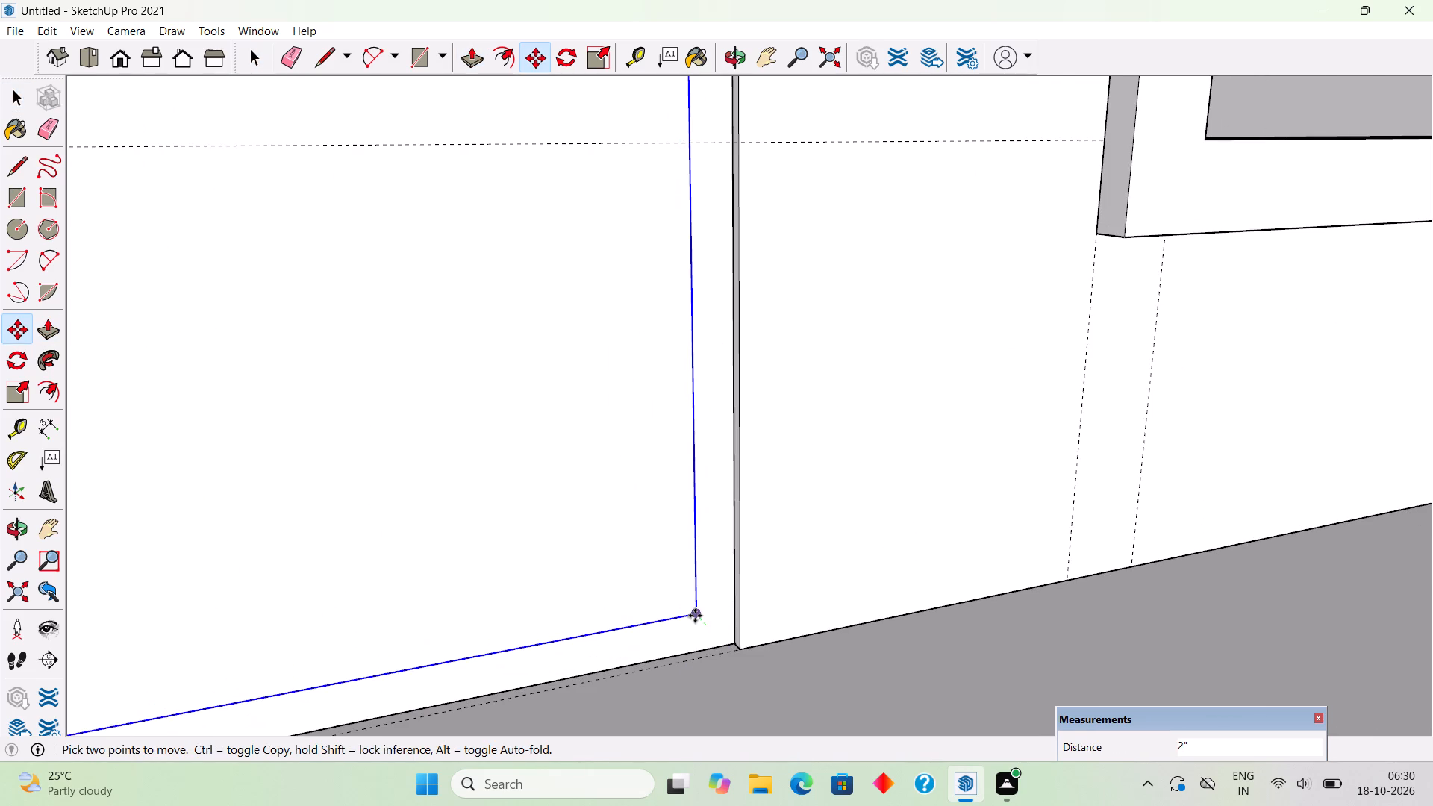
left_click(695, 616)
scroll(695, 616, "down", 20)
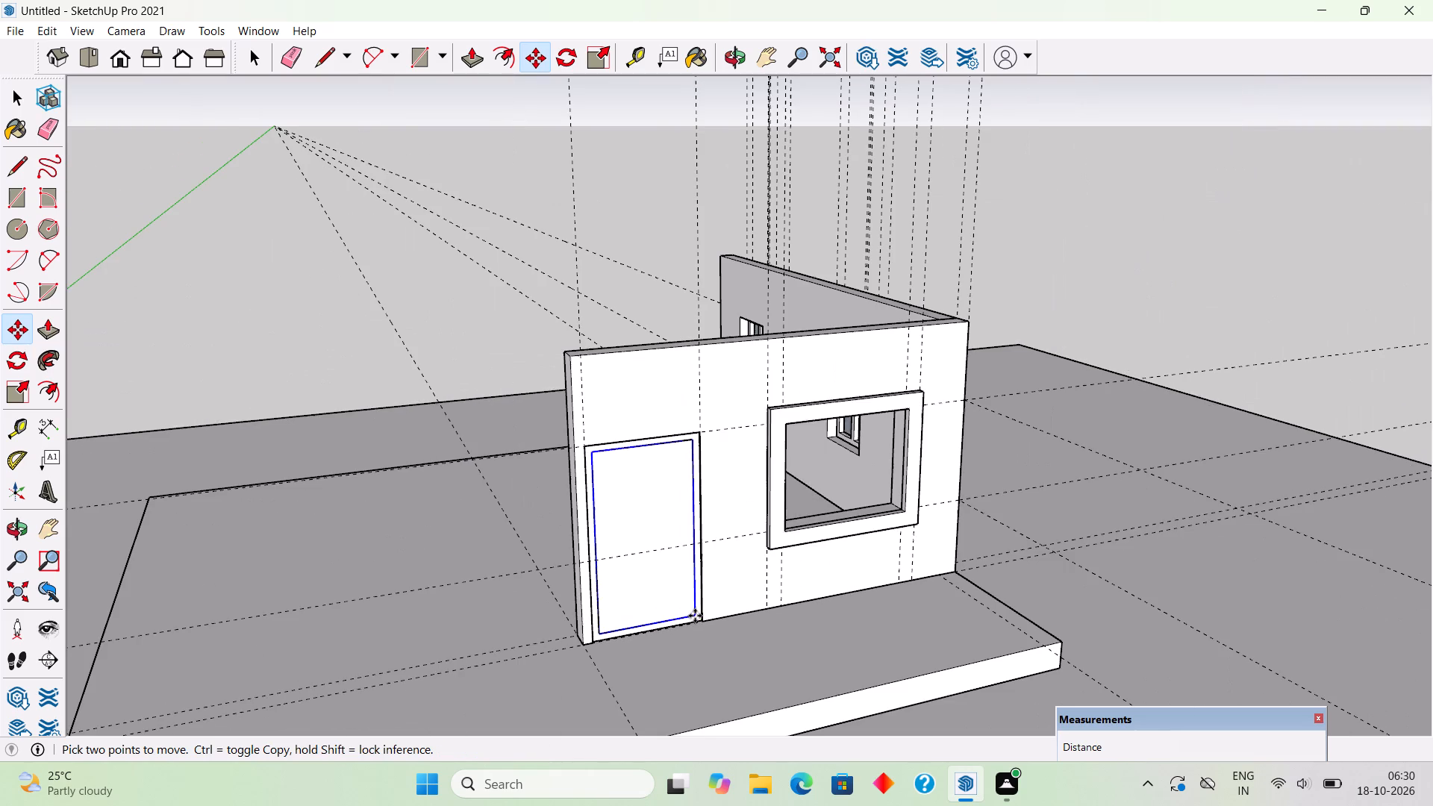
key("space")
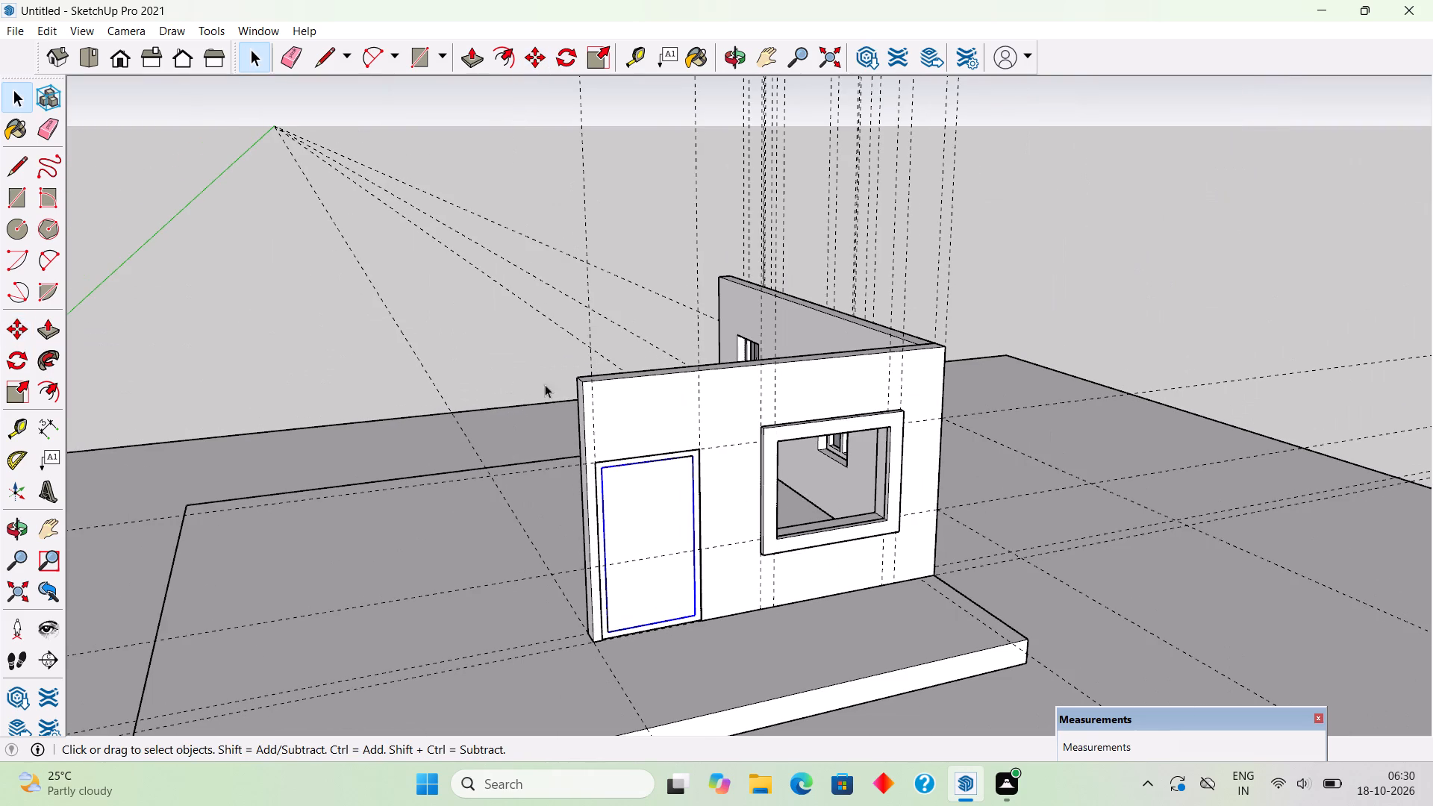
left_click(508, 363)
middle_click_drag(661, 417, 567, 334)
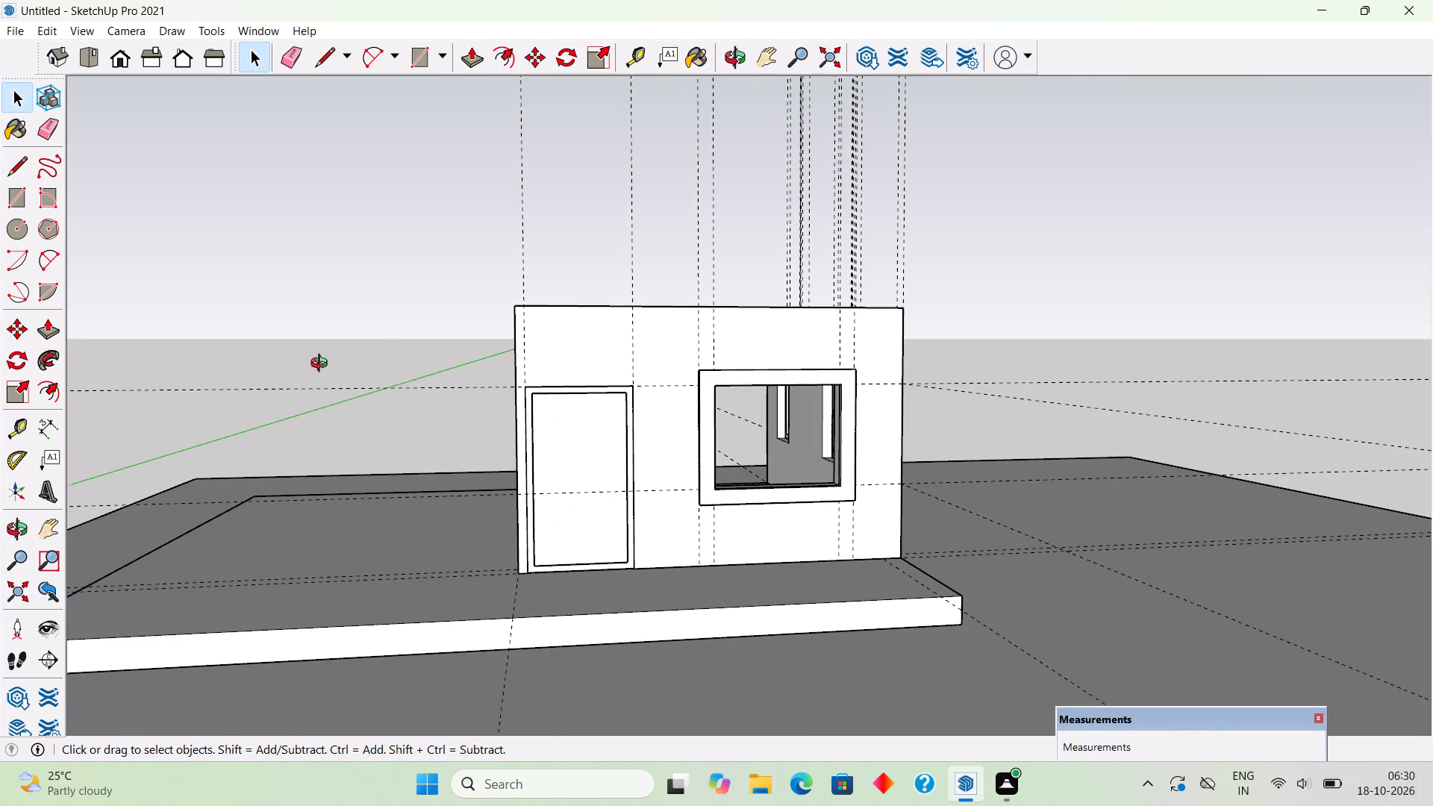
Draw a 5' by 4' rectangle filling the inside of the window frame in the wall with the door.
middle_click(334, 366)
scroll(858, 375, "up", 8)
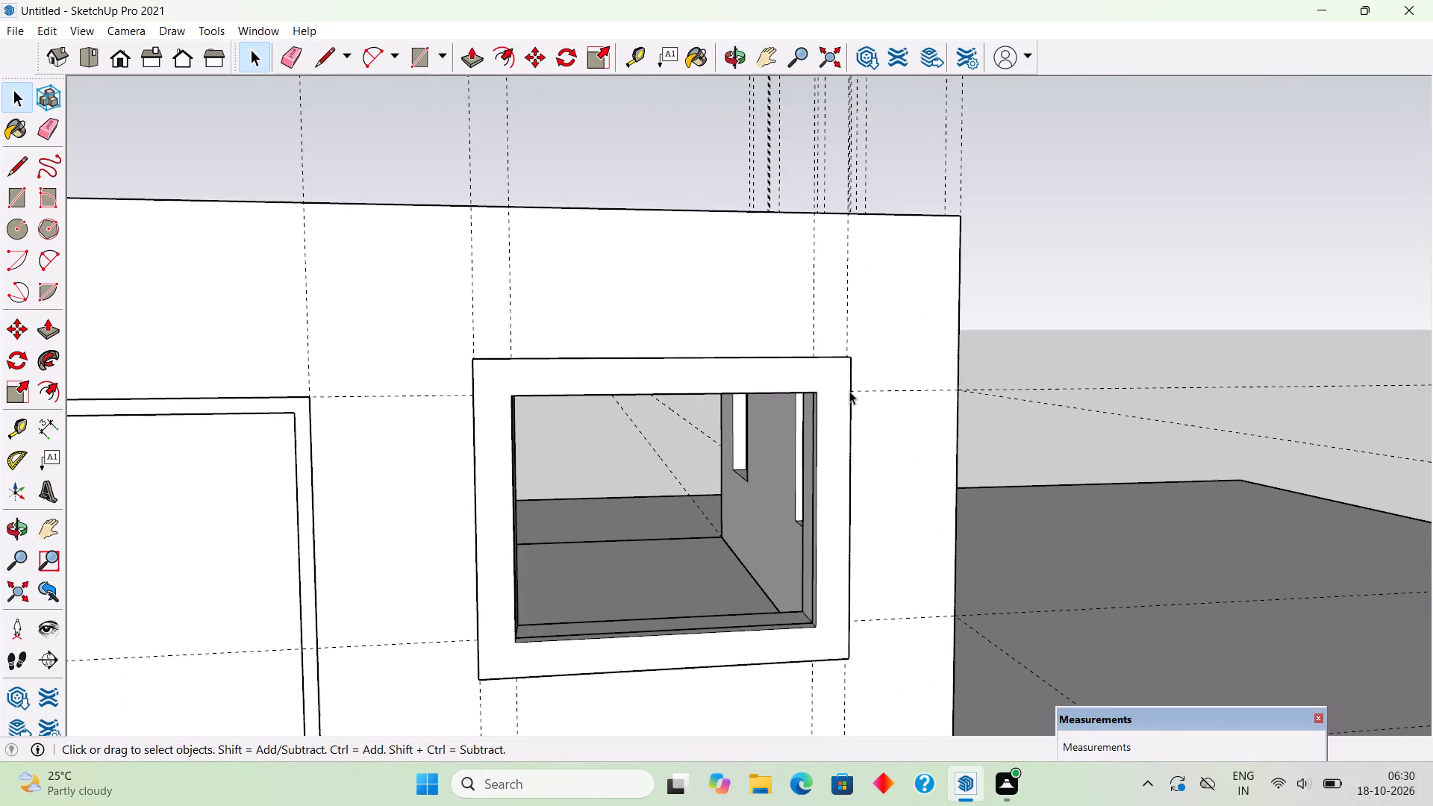
scroll(849, 391, "up", 2)
middle_click_drag(819, 390, 831, 329)
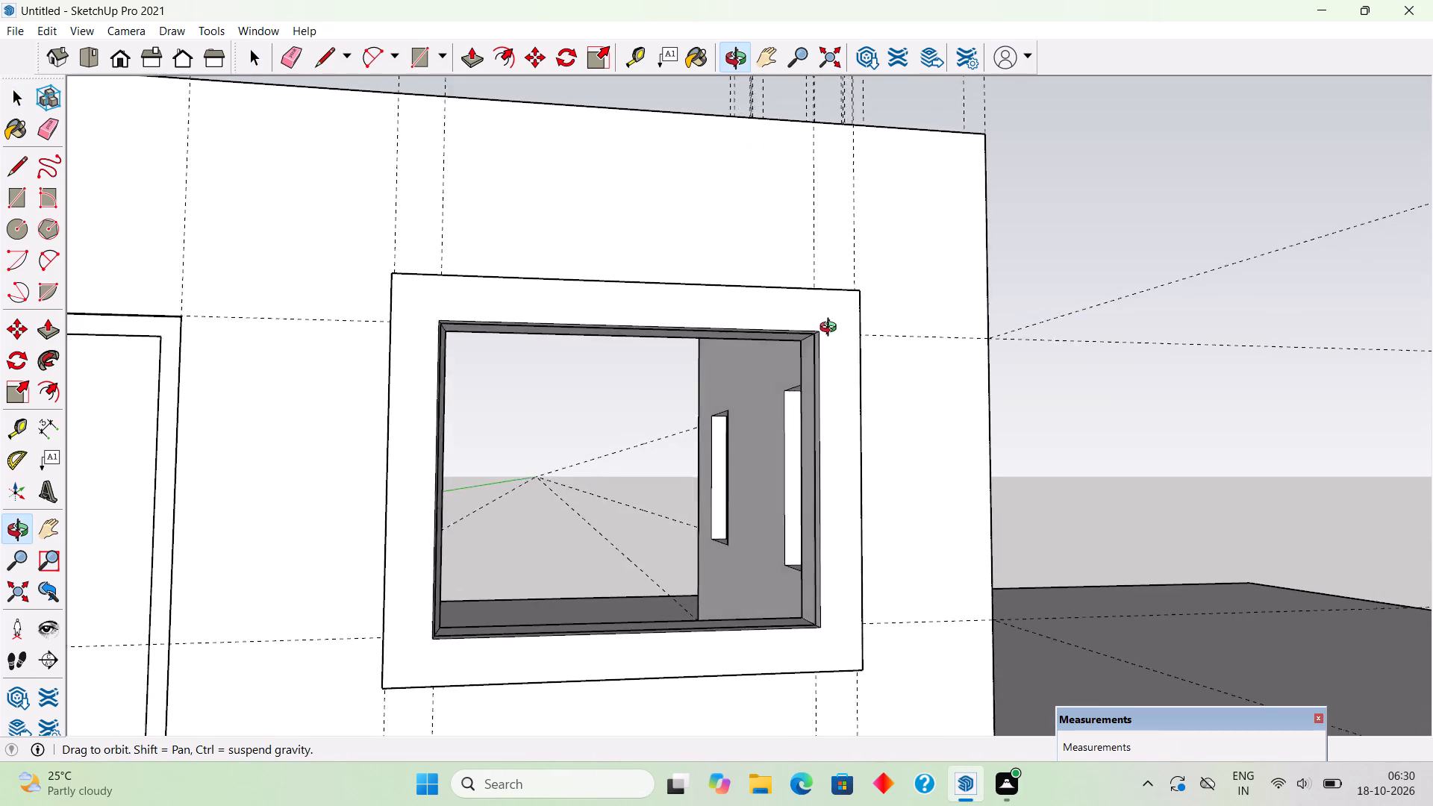
middle_click_drag(831, 329, 871, 352)
key("r")
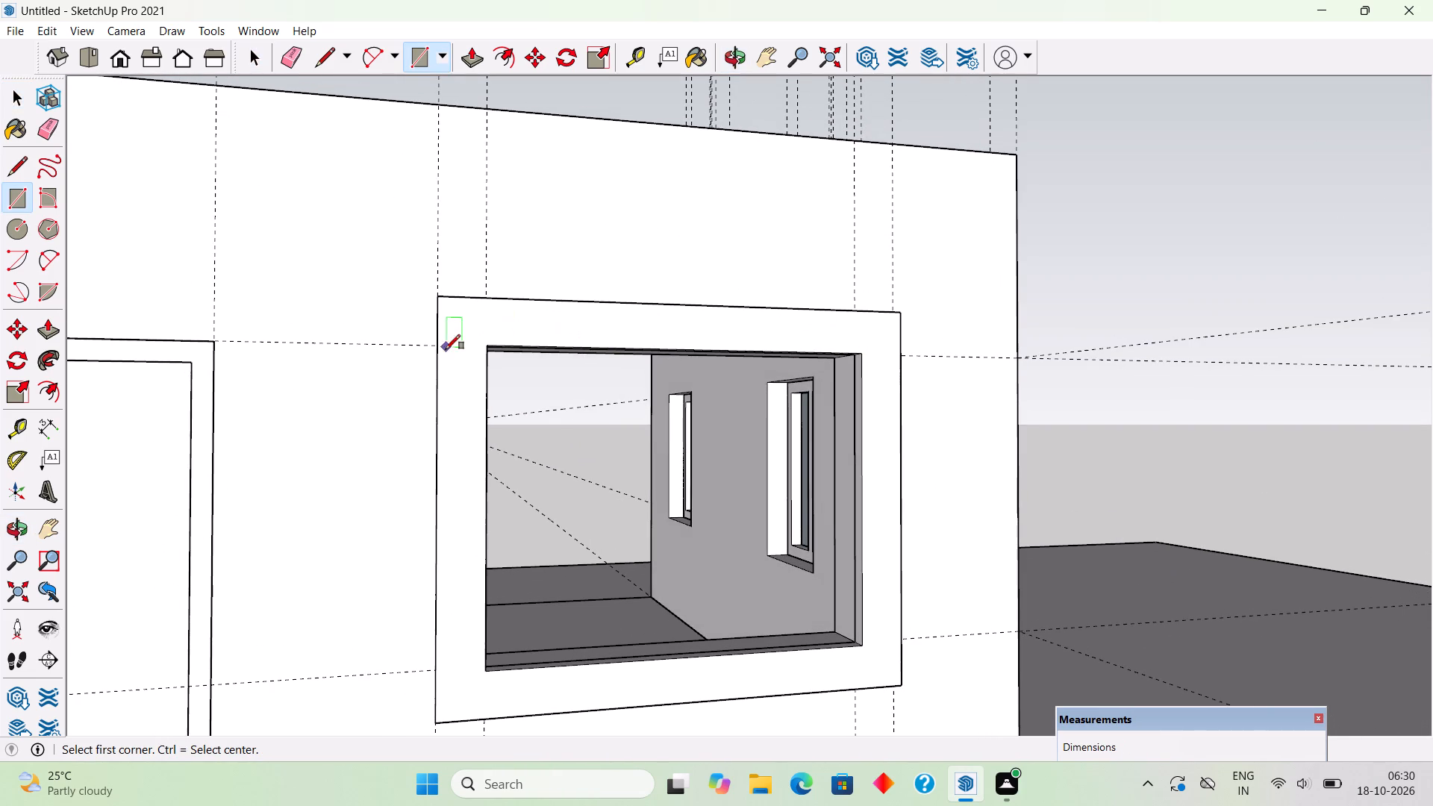
left_click(491, 343)
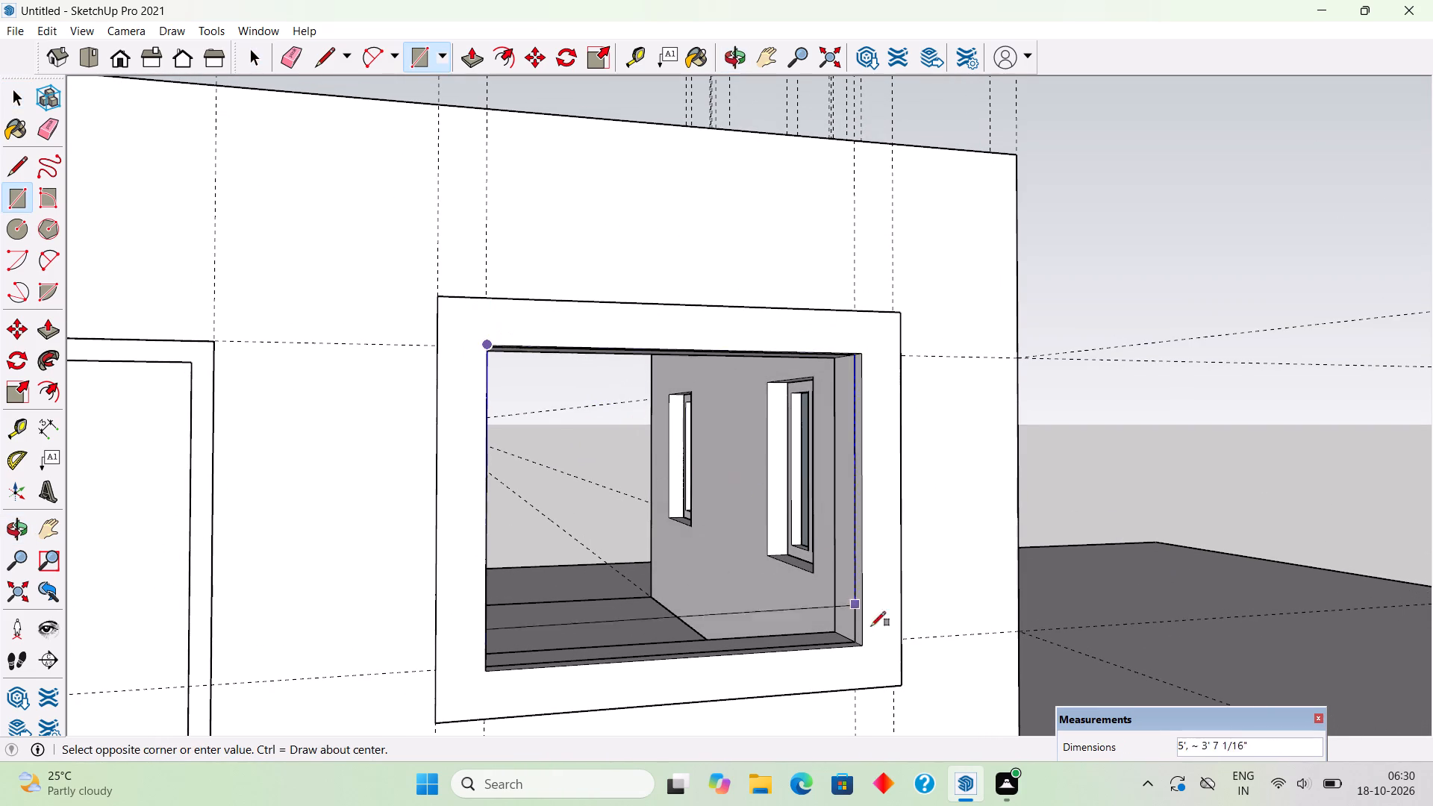
left_click(867, 649)
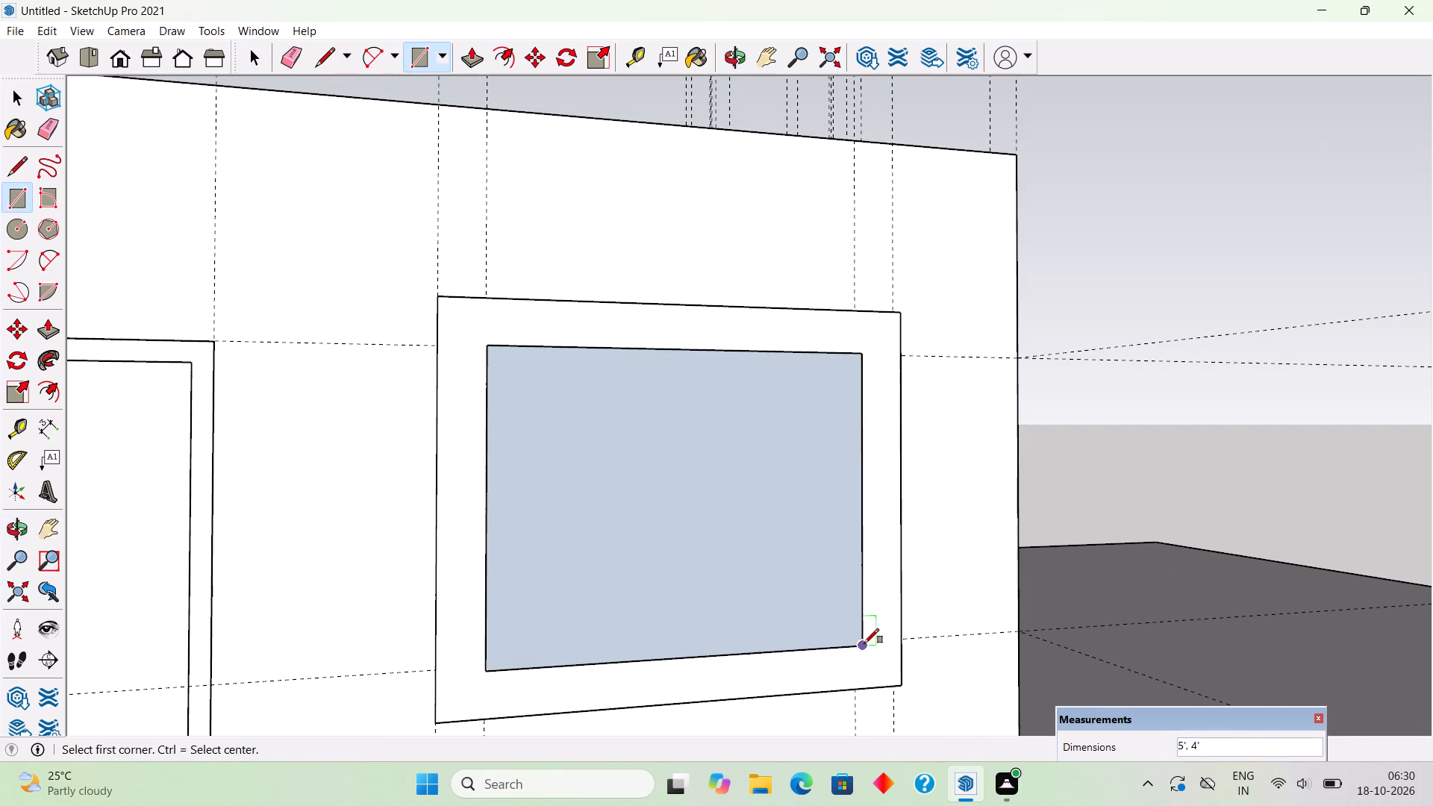
Offset the window rectangle's edges 3" inward.
key("f")
left_click(822, 625)
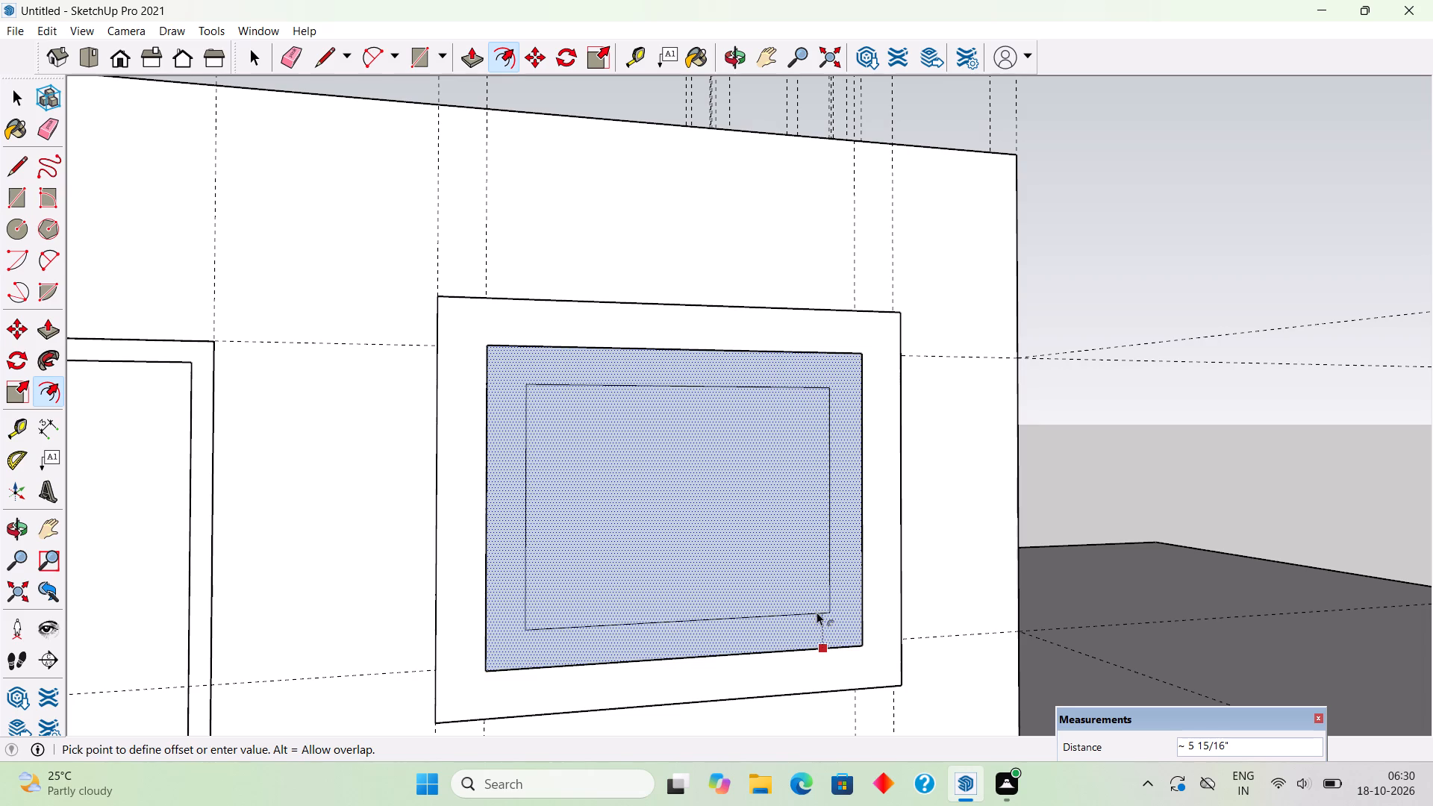
type("3\"")
key("Return")
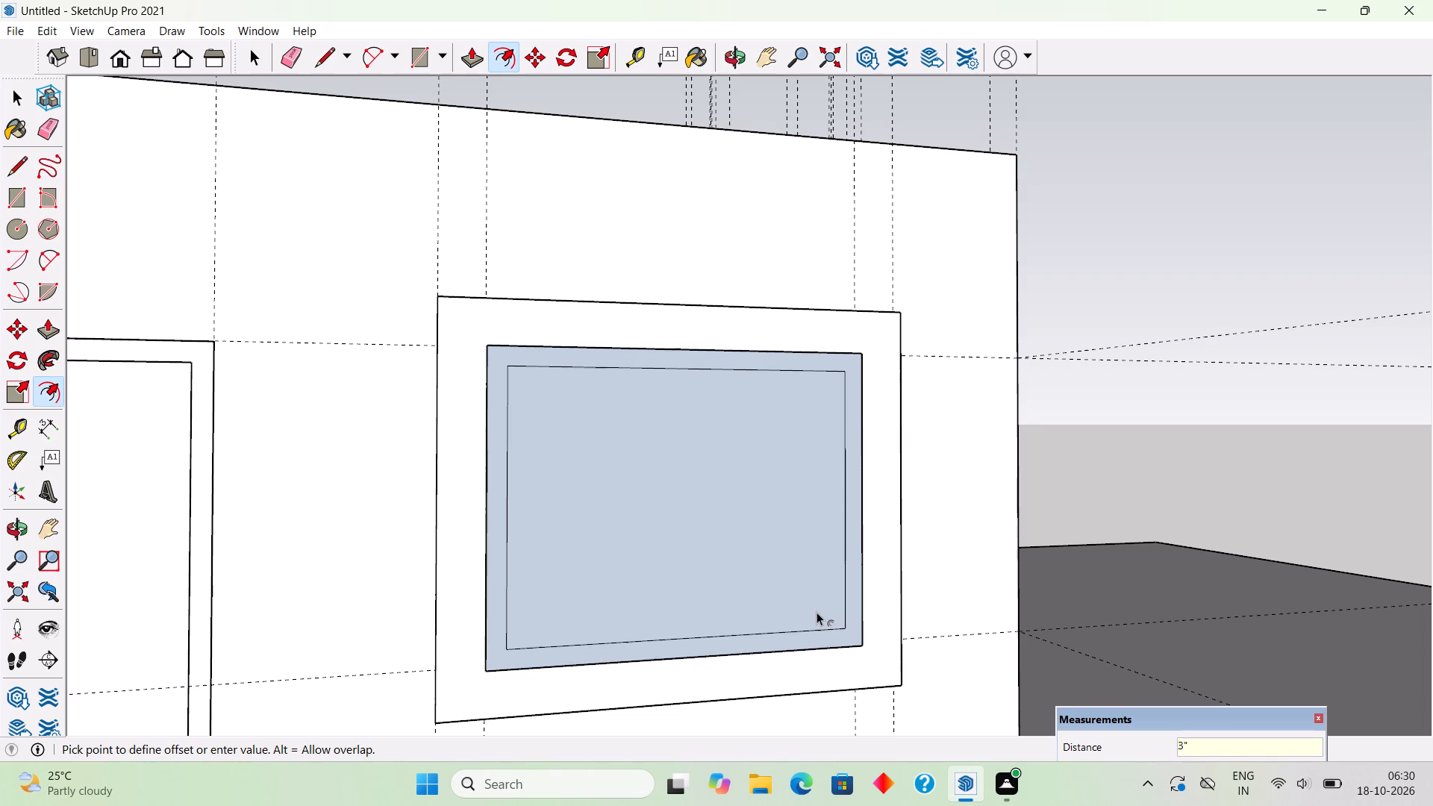
key("space")
Place a vertical guide from the inner rectangle's door-side edge to the middle of the window.
type("t")
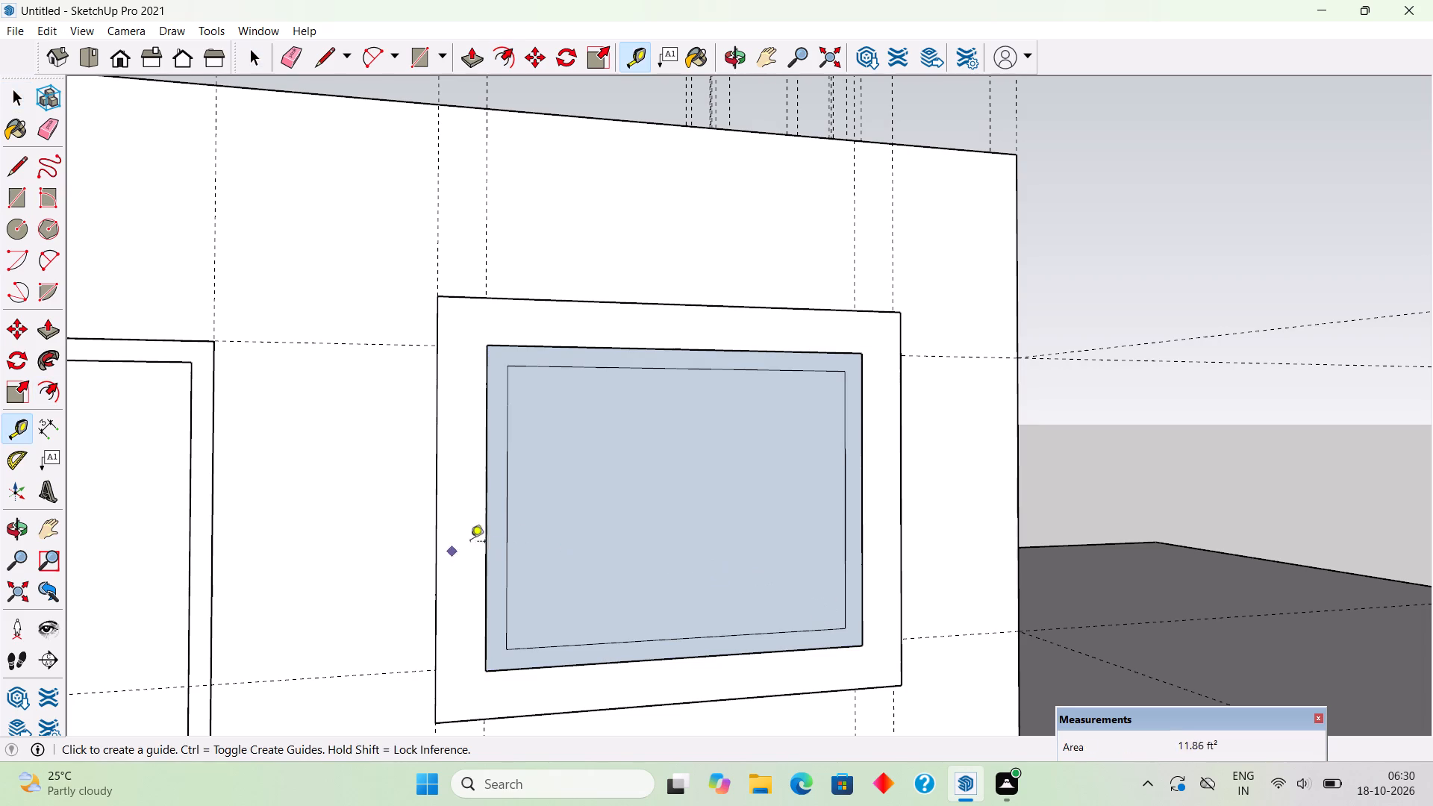
left_click(509, 531)
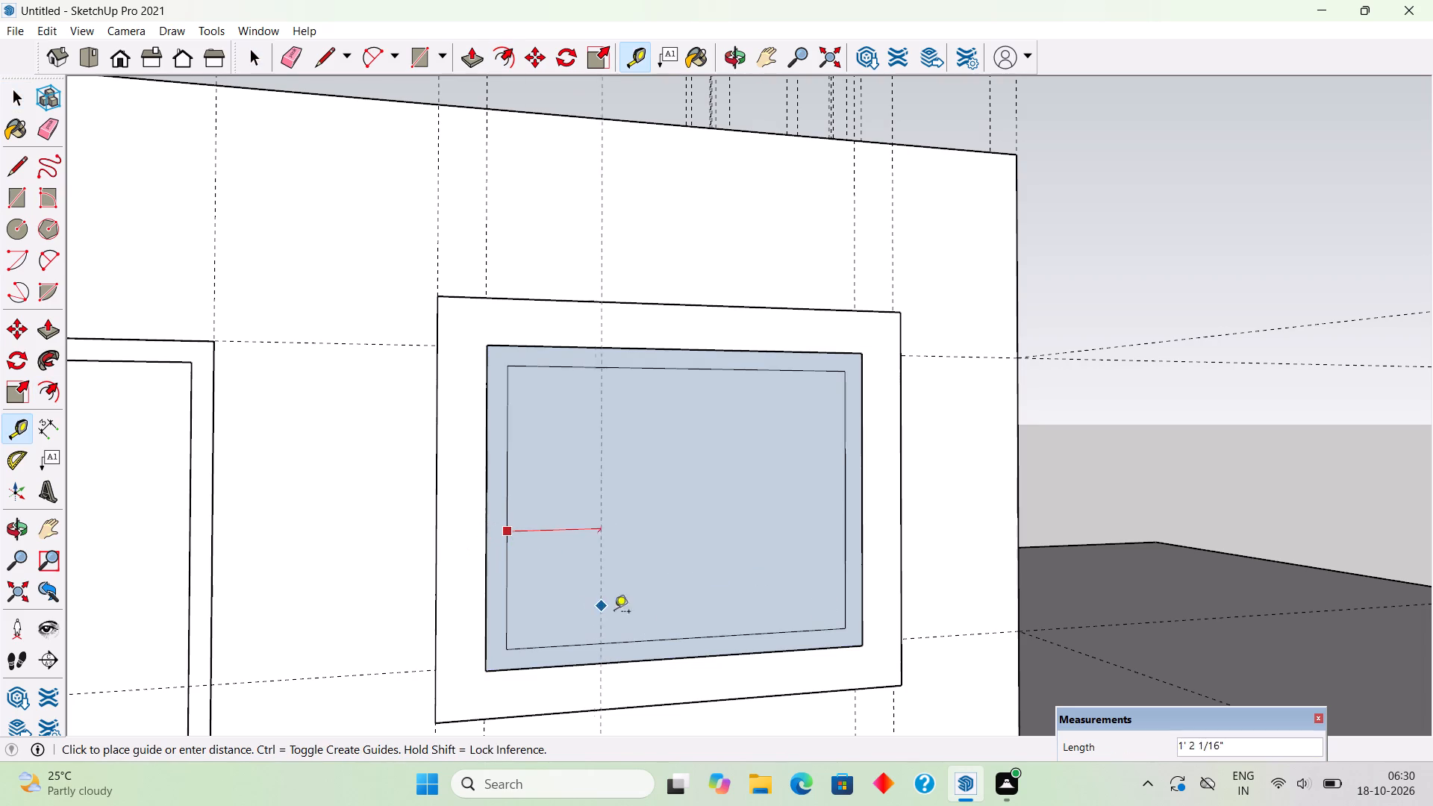
left_click(687, 641)
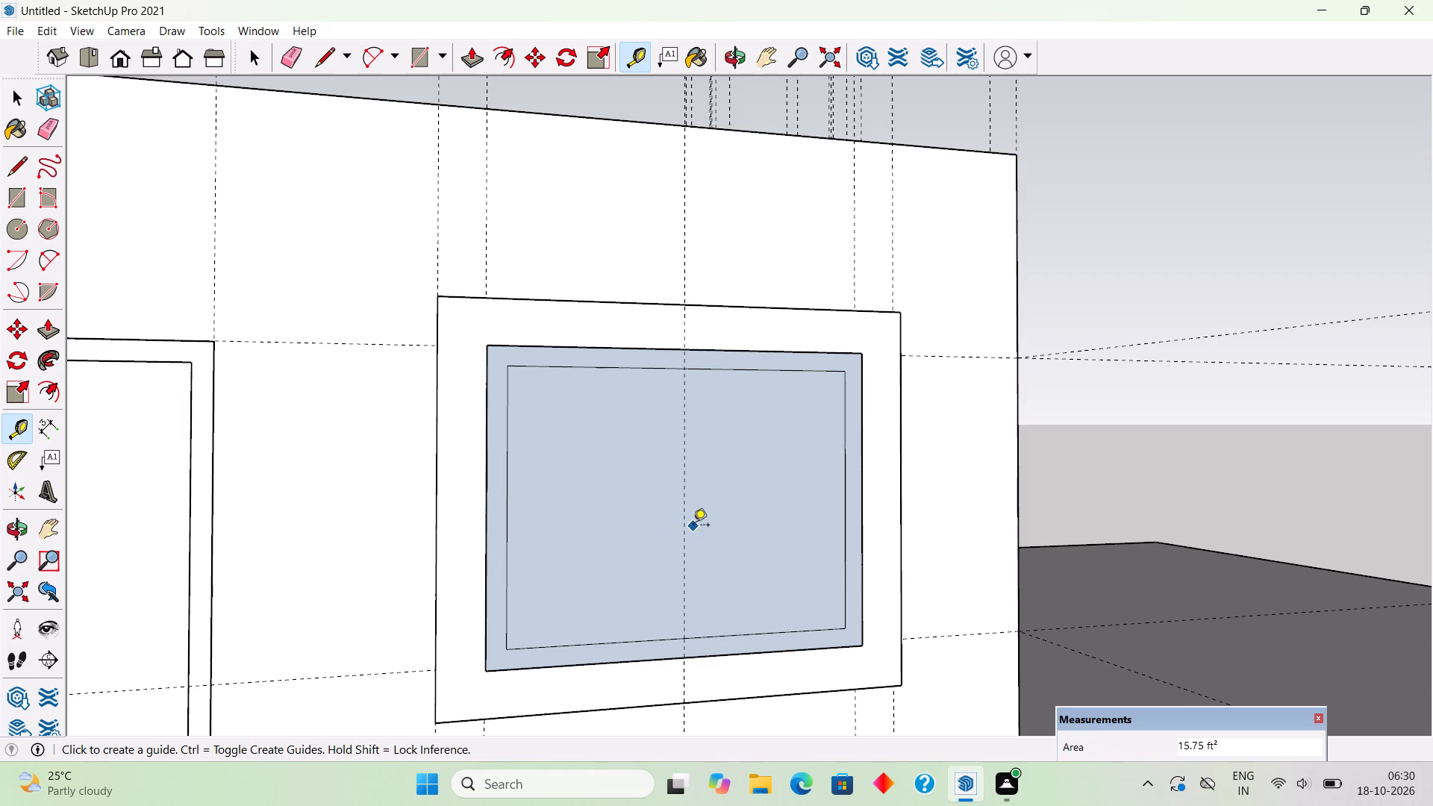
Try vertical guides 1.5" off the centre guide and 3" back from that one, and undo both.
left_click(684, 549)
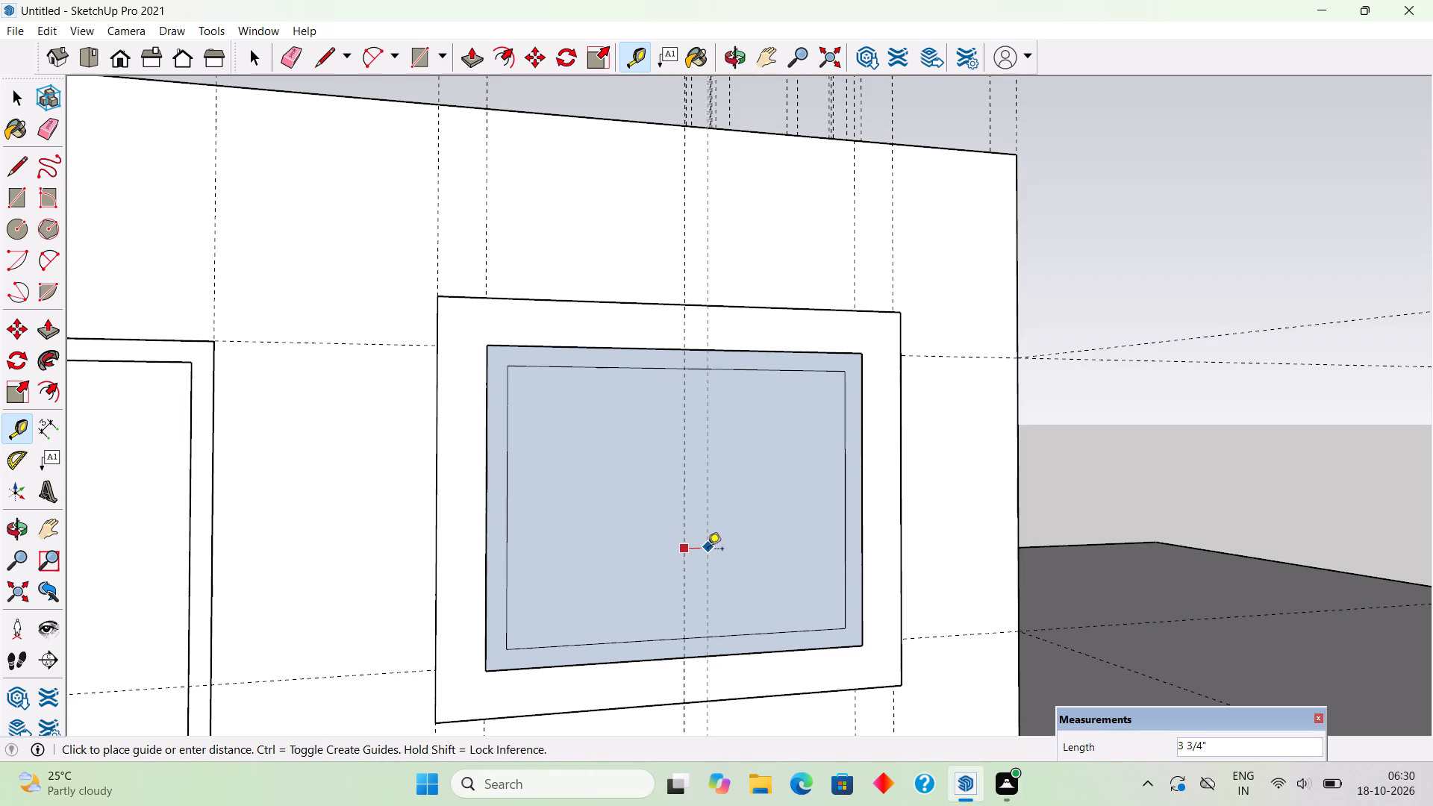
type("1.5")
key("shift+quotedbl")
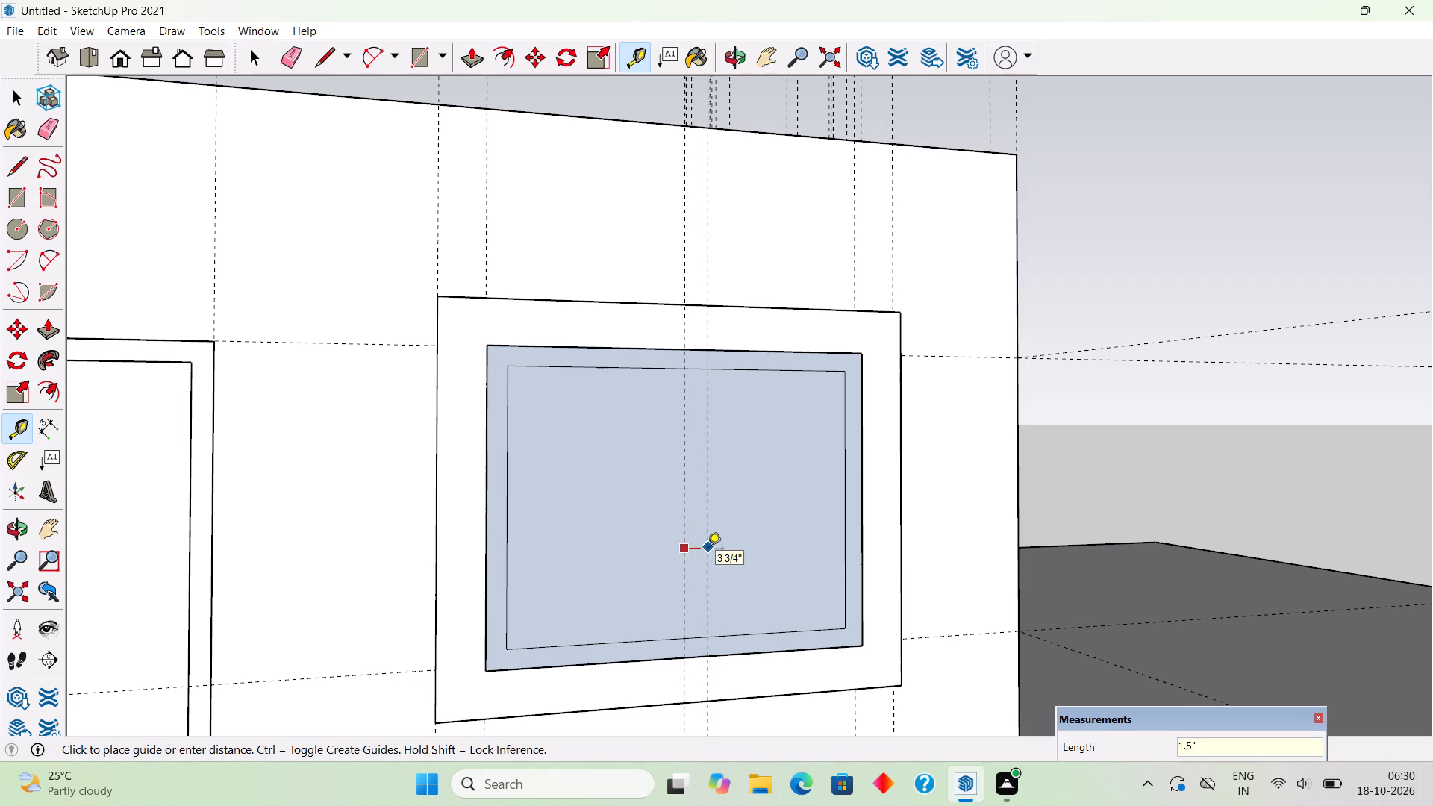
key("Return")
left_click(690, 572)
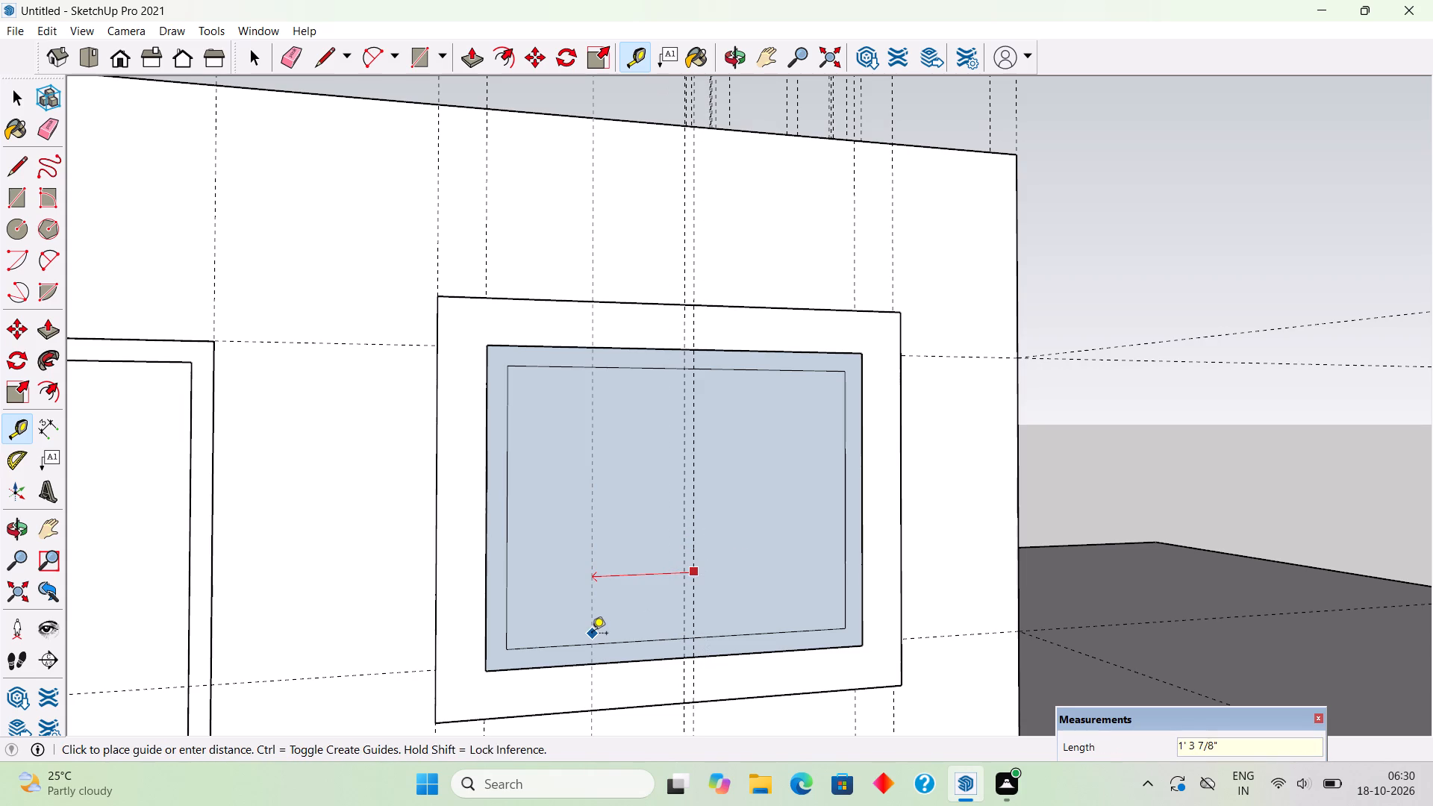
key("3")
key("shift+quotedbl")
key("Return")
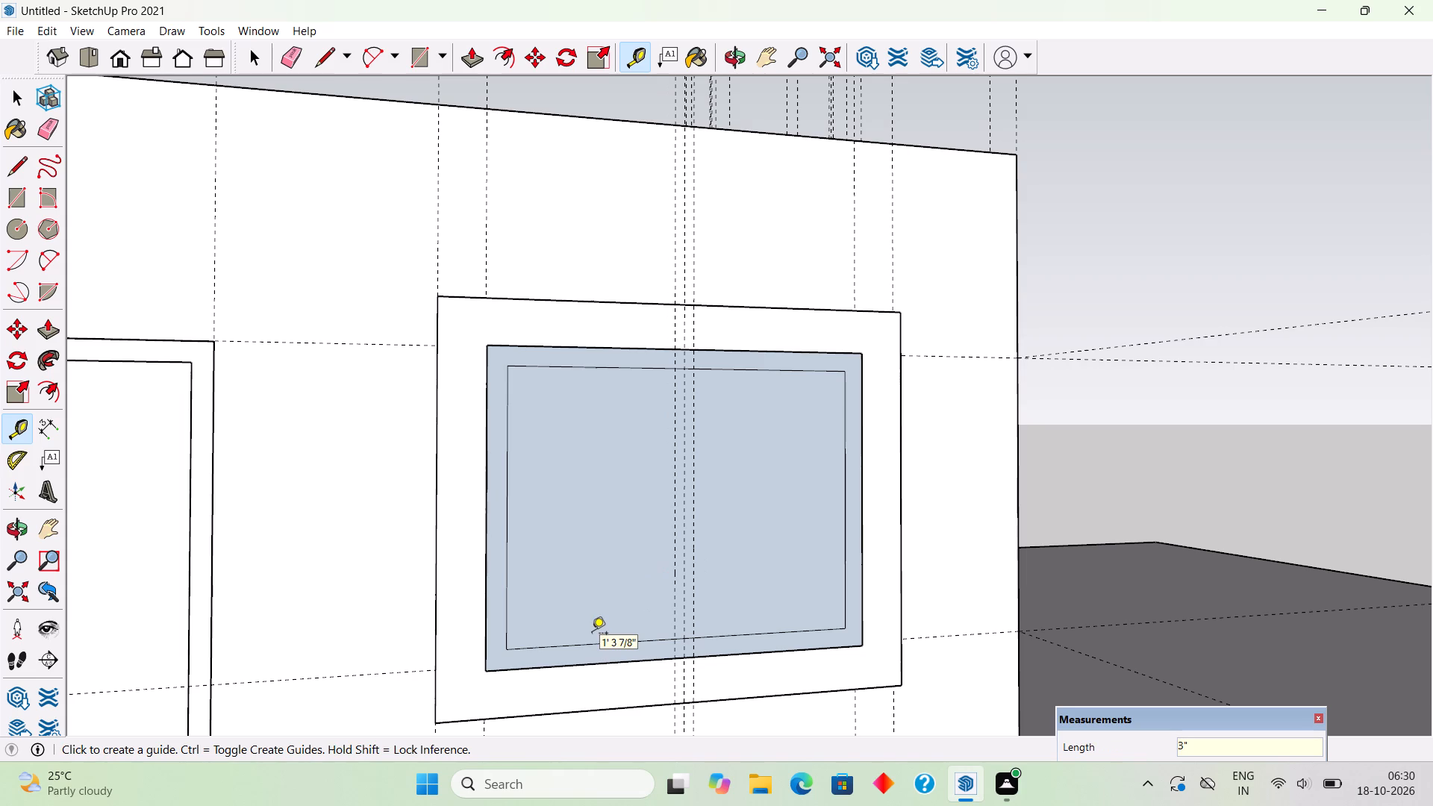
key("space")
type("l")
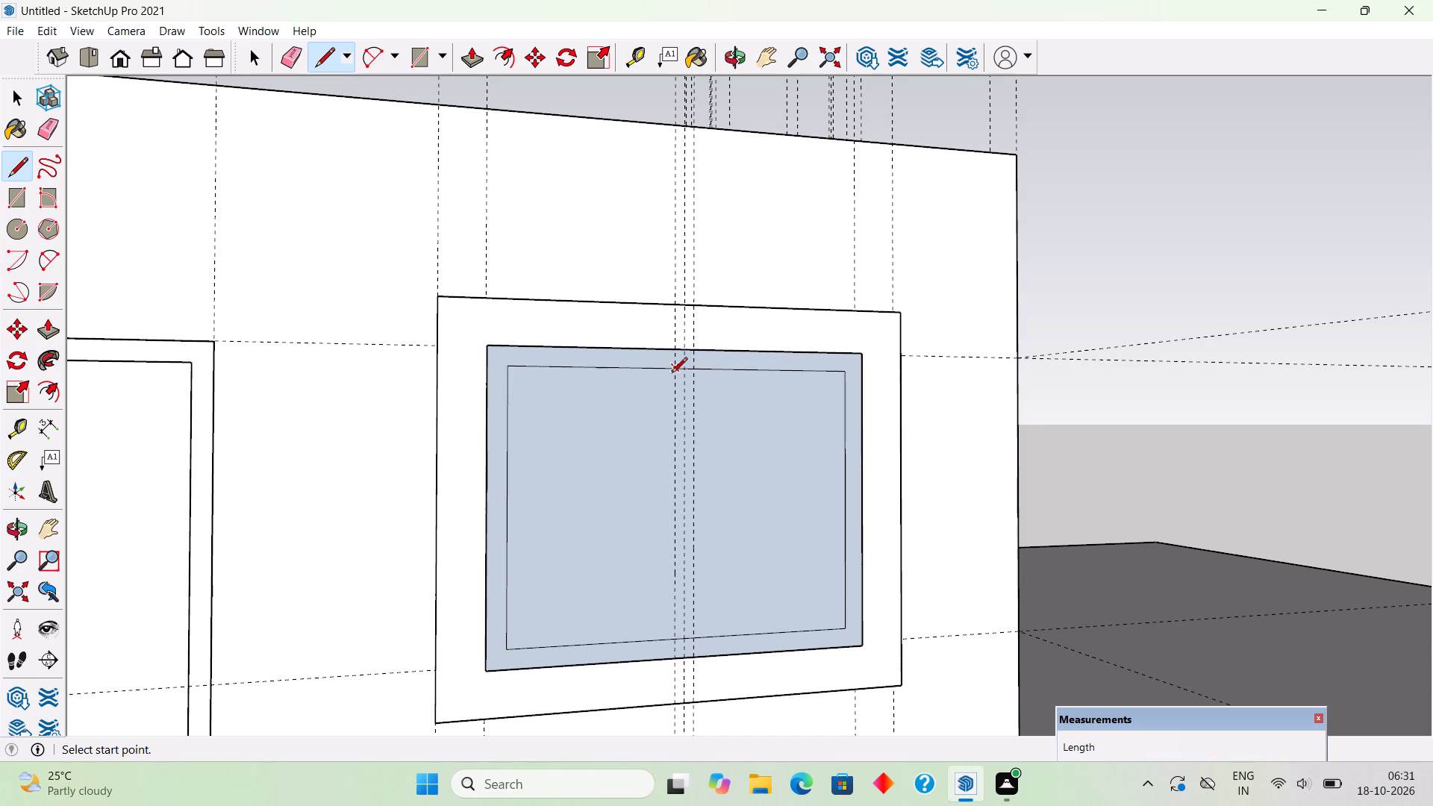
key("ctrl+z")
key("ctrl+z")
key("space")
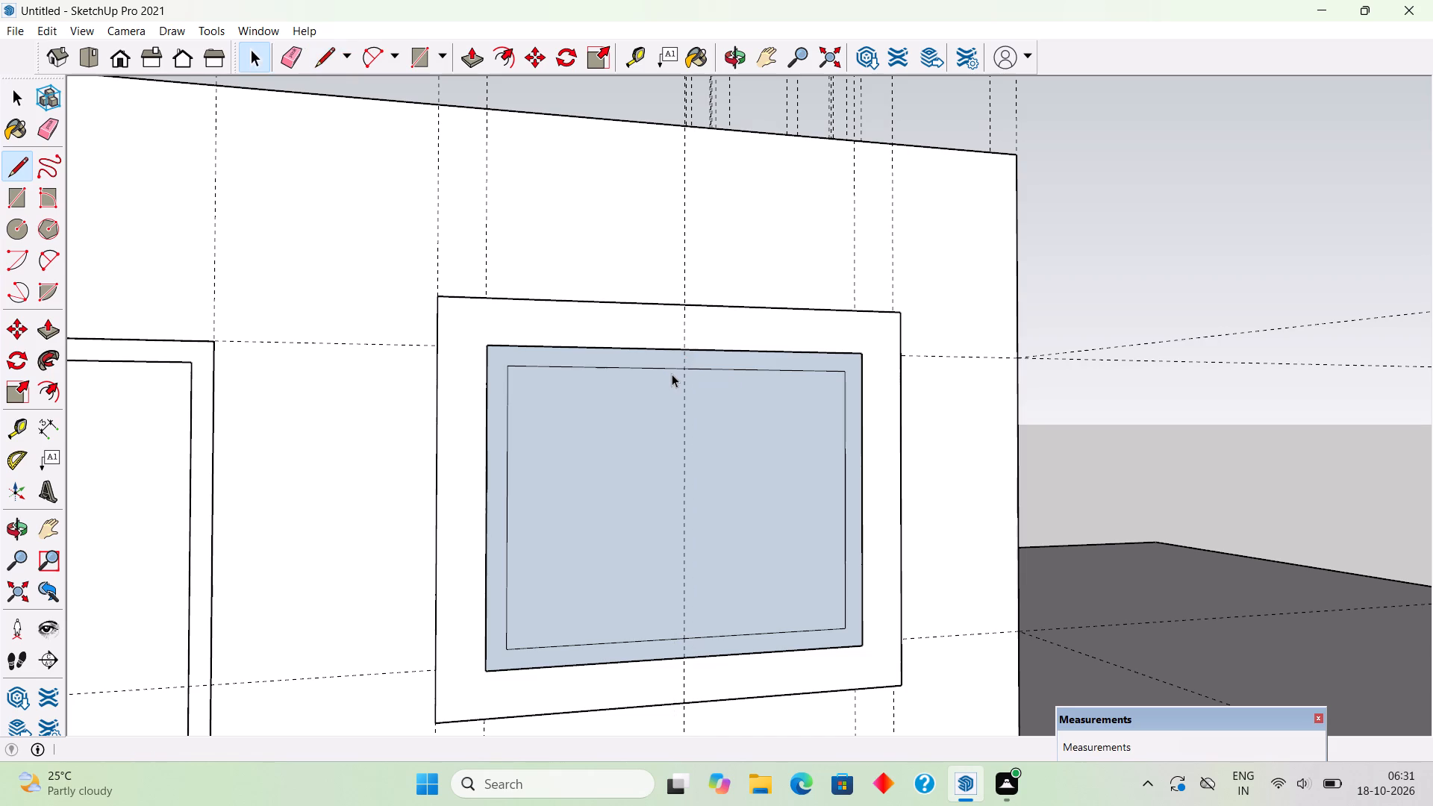
Place a vertical guide 6" inward from the inner rectangle's edge farthest from the door.
type("t")
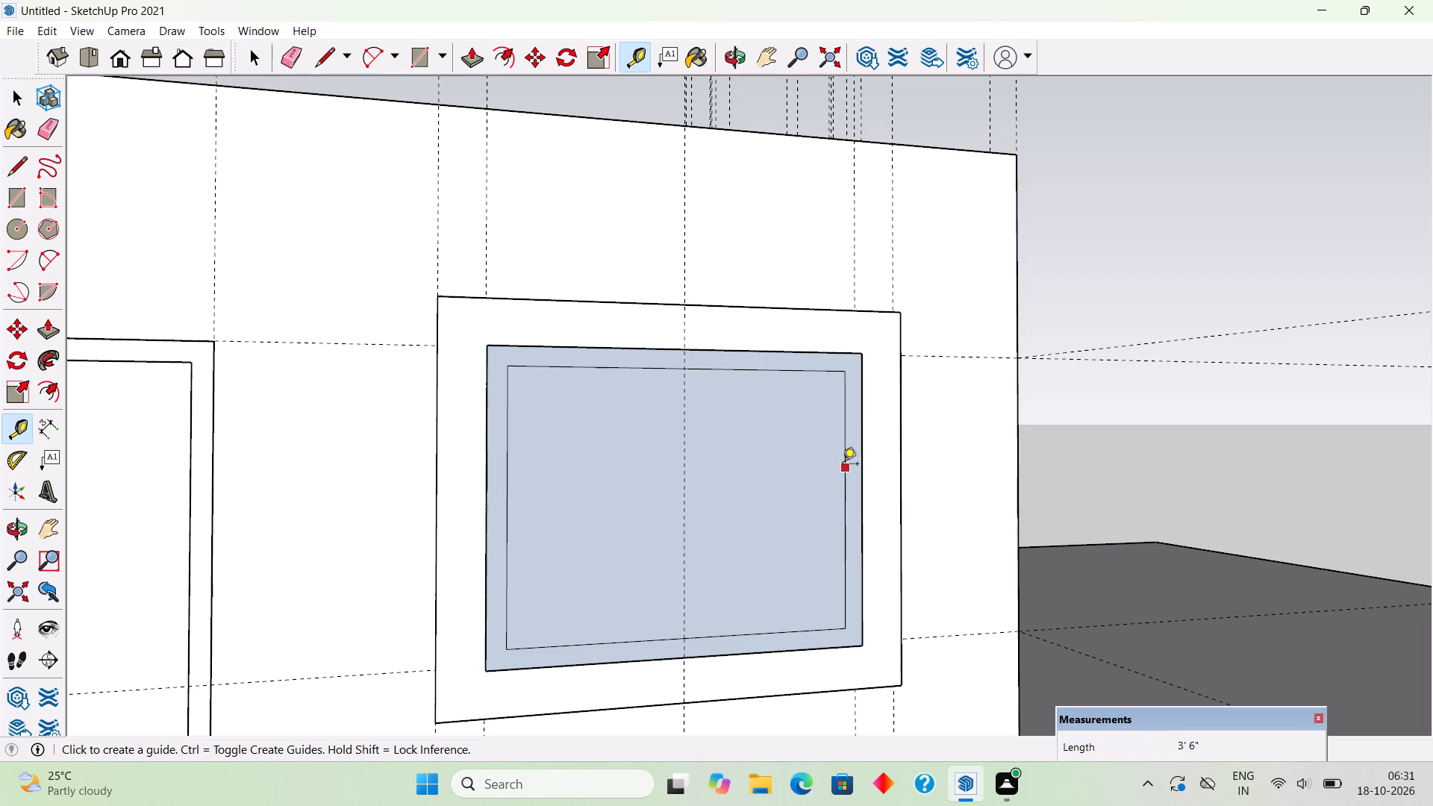
left_click(843, 456)
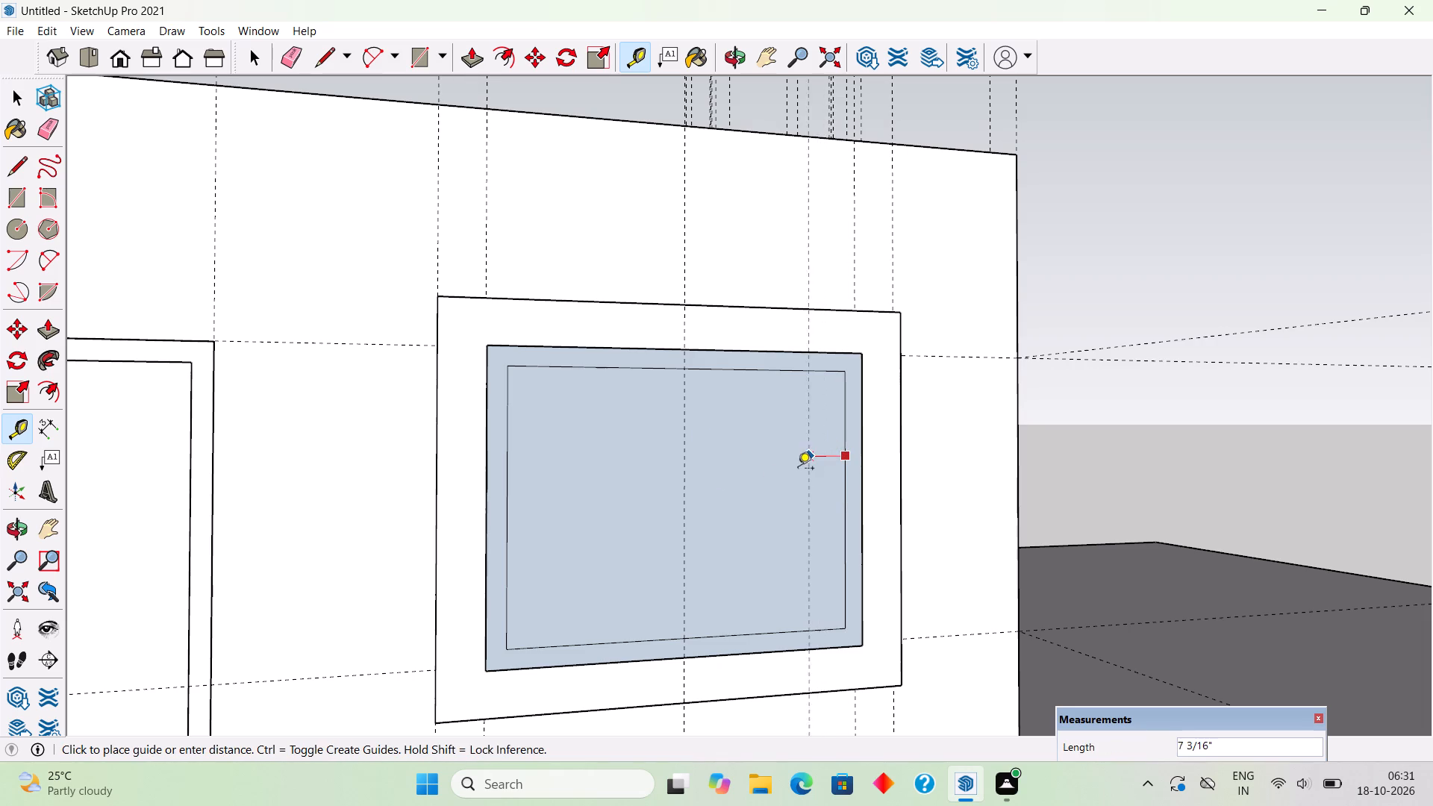
type("6\"")
key("Return")
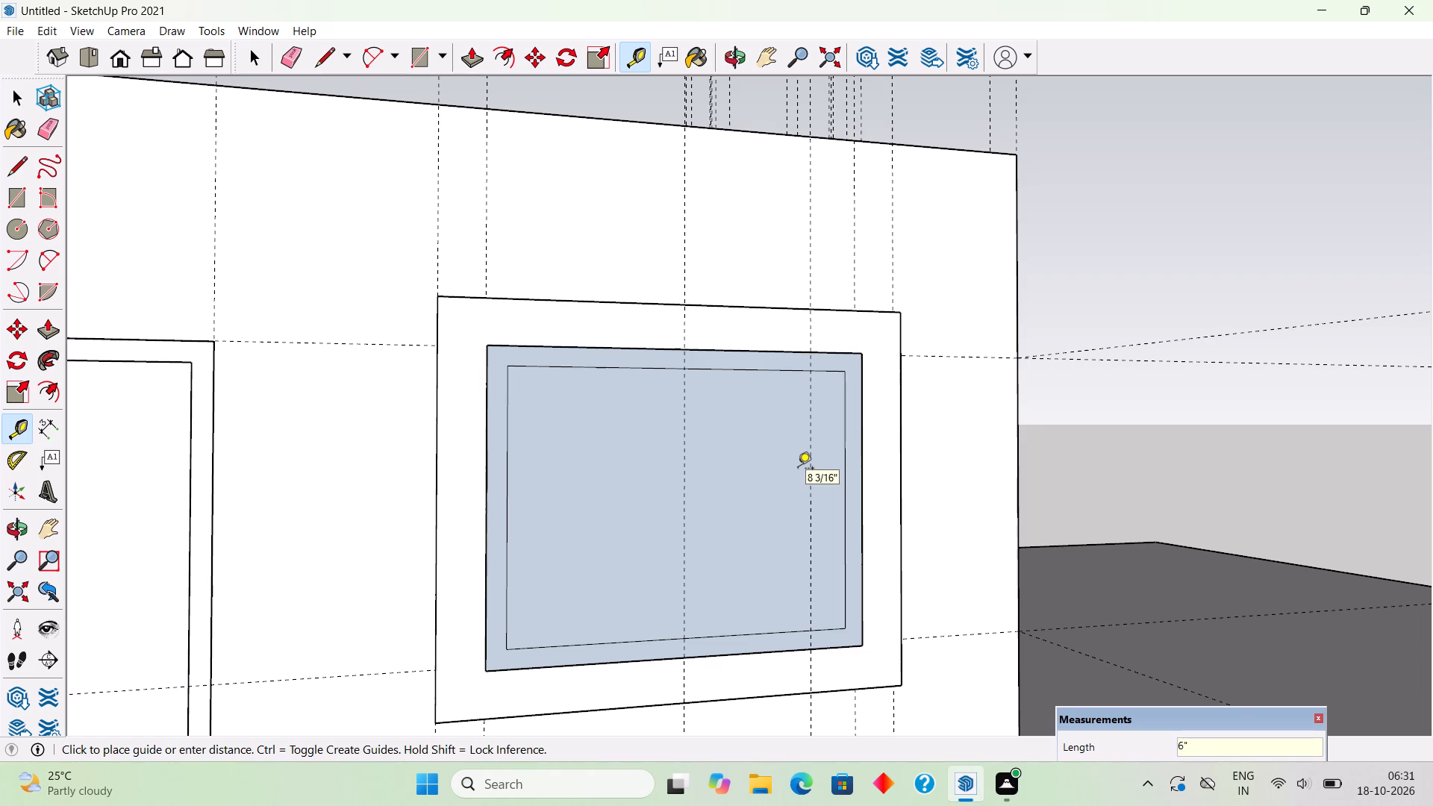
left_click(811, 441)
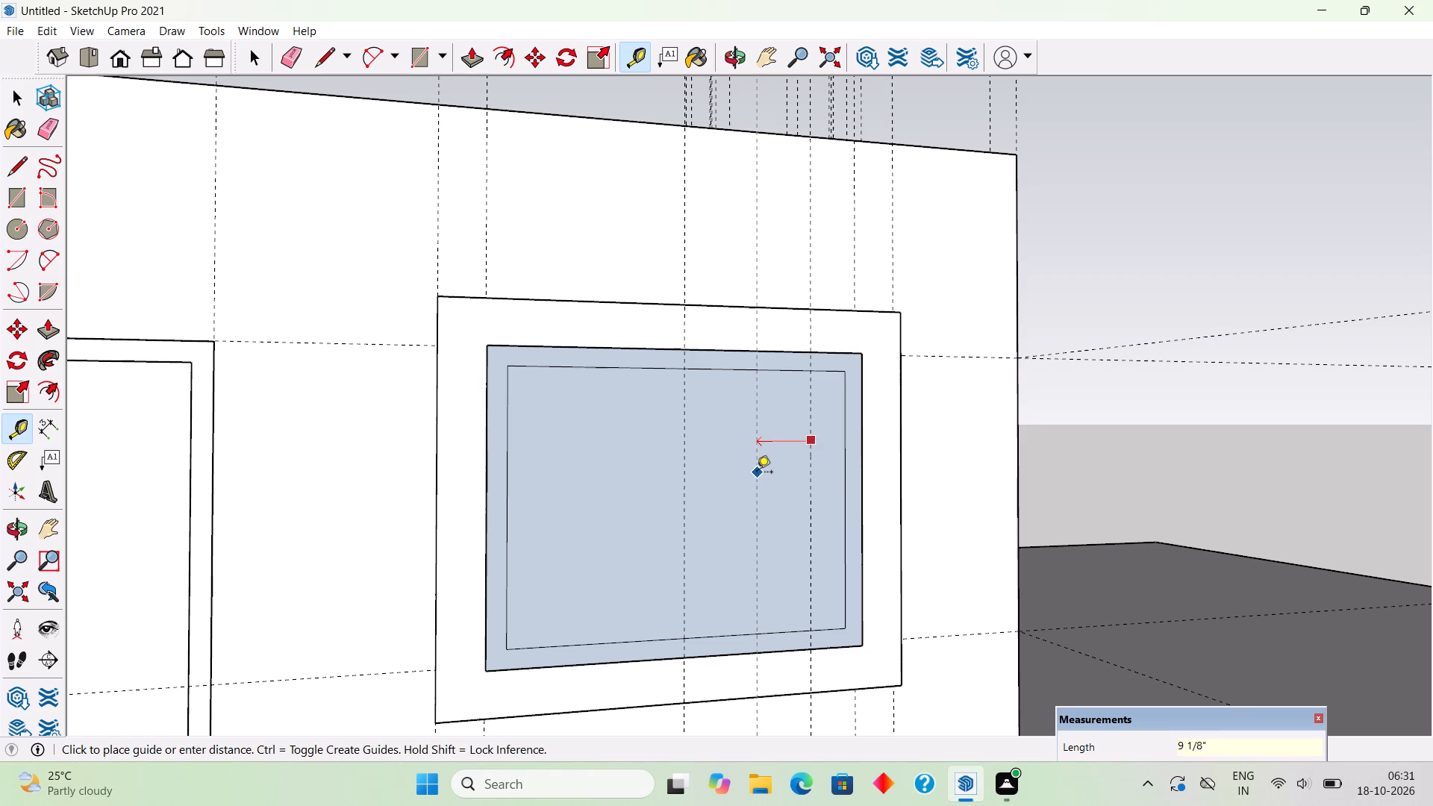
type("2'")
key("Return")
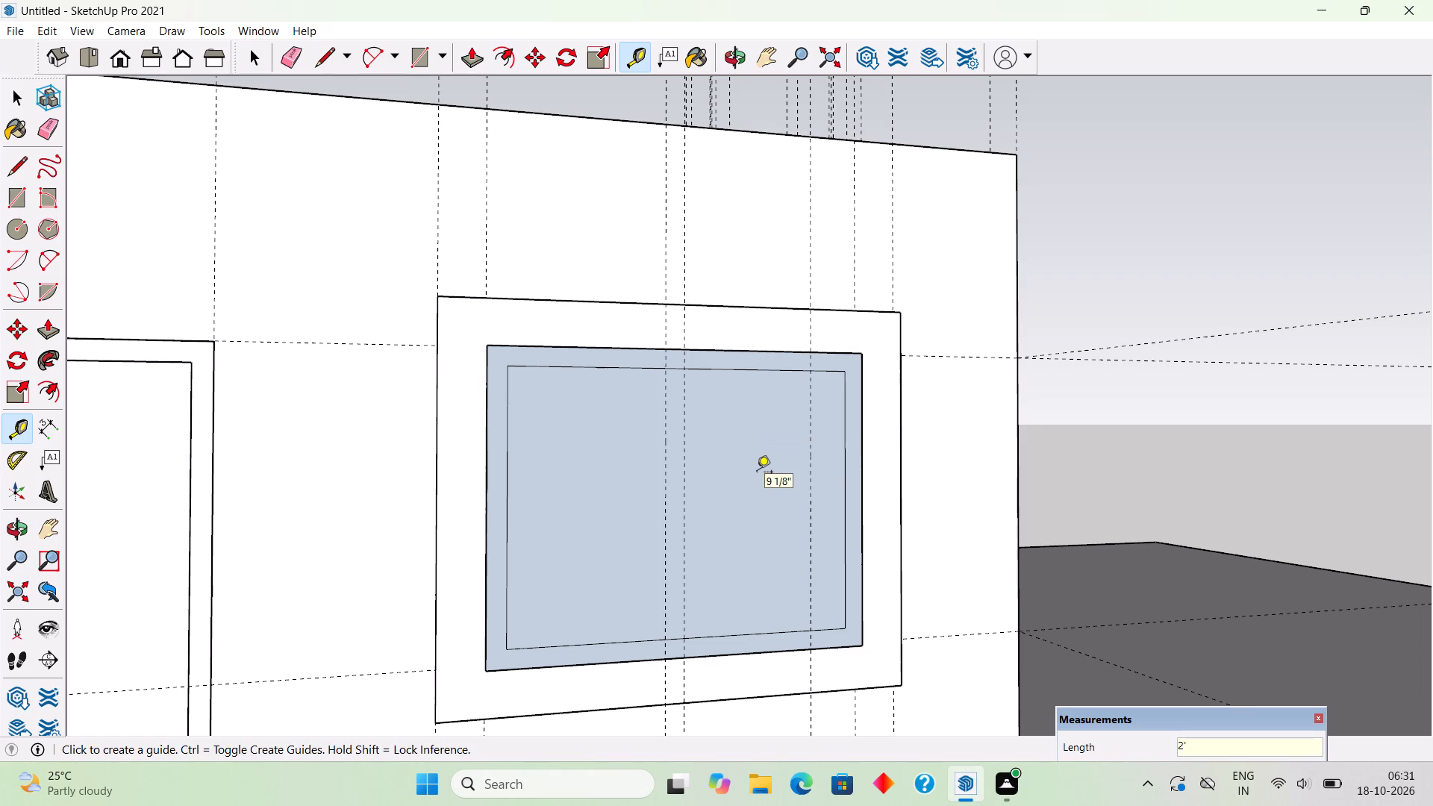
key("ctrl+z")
Place another vertical guide 2" from the 6" guide, toward the window's centre.
left_click(807, 499)
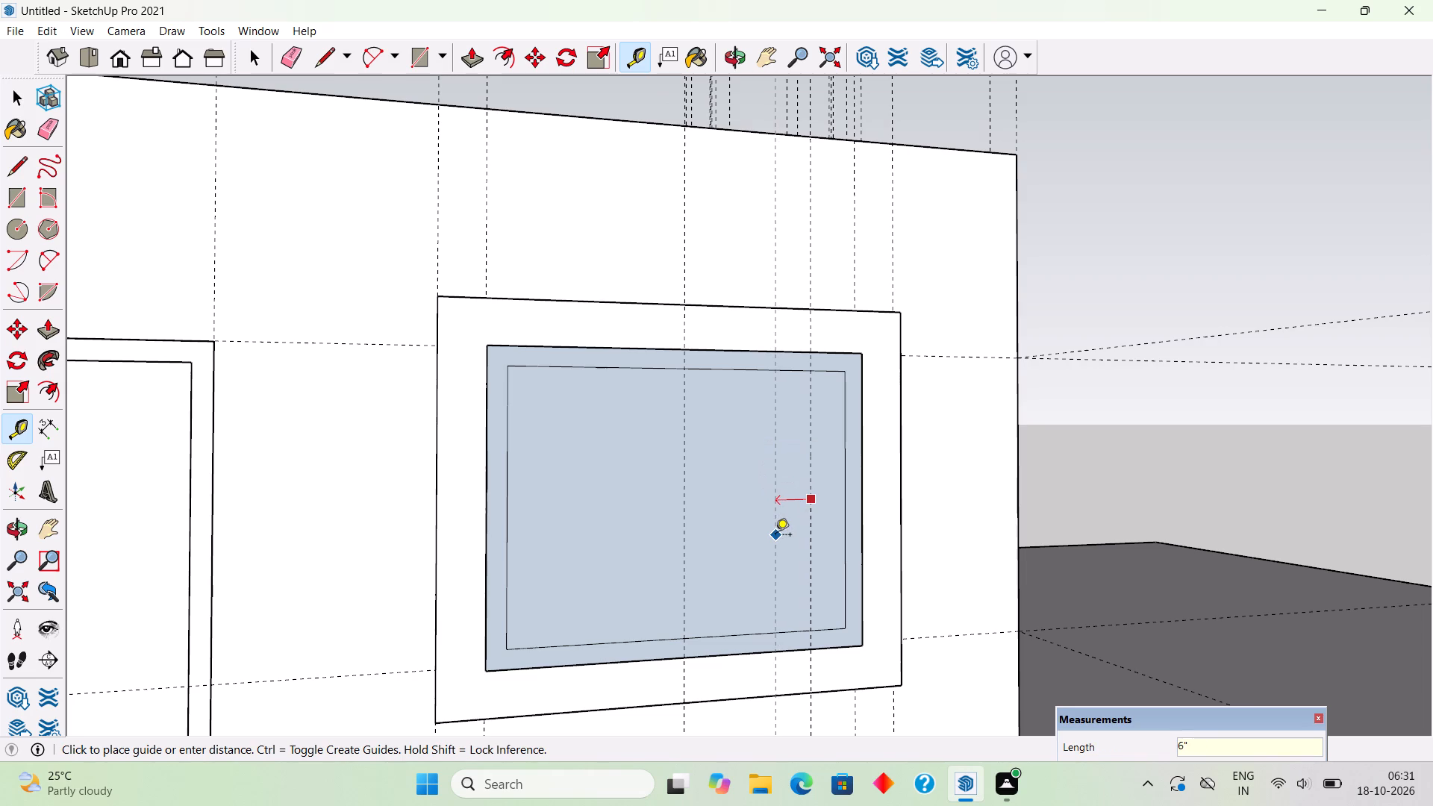
type("2\"")
key("Return")
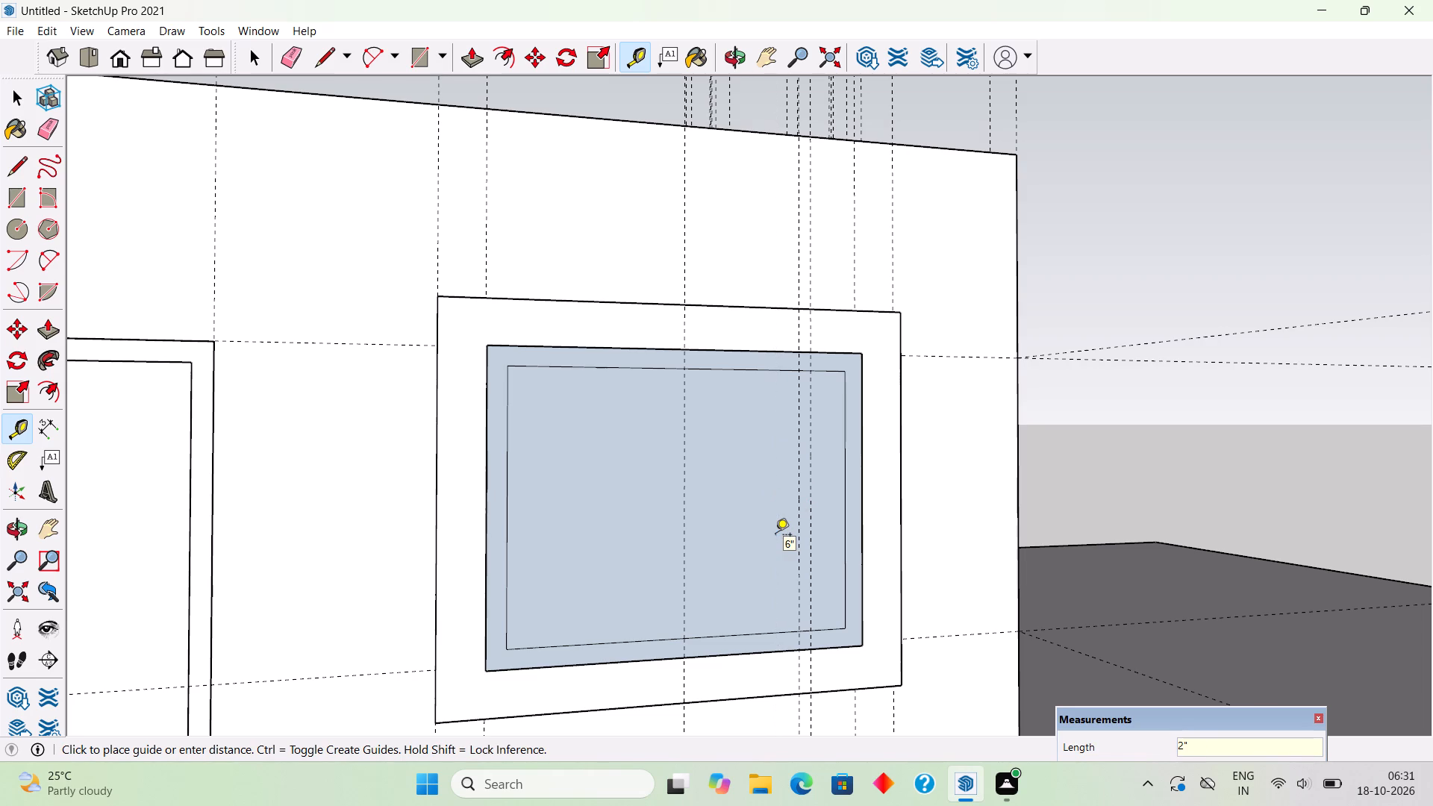
Place vertical guides 6" inward from the inner rectangle's door-side edge and another 2" toward the window's centre.
left_click(502, 545)
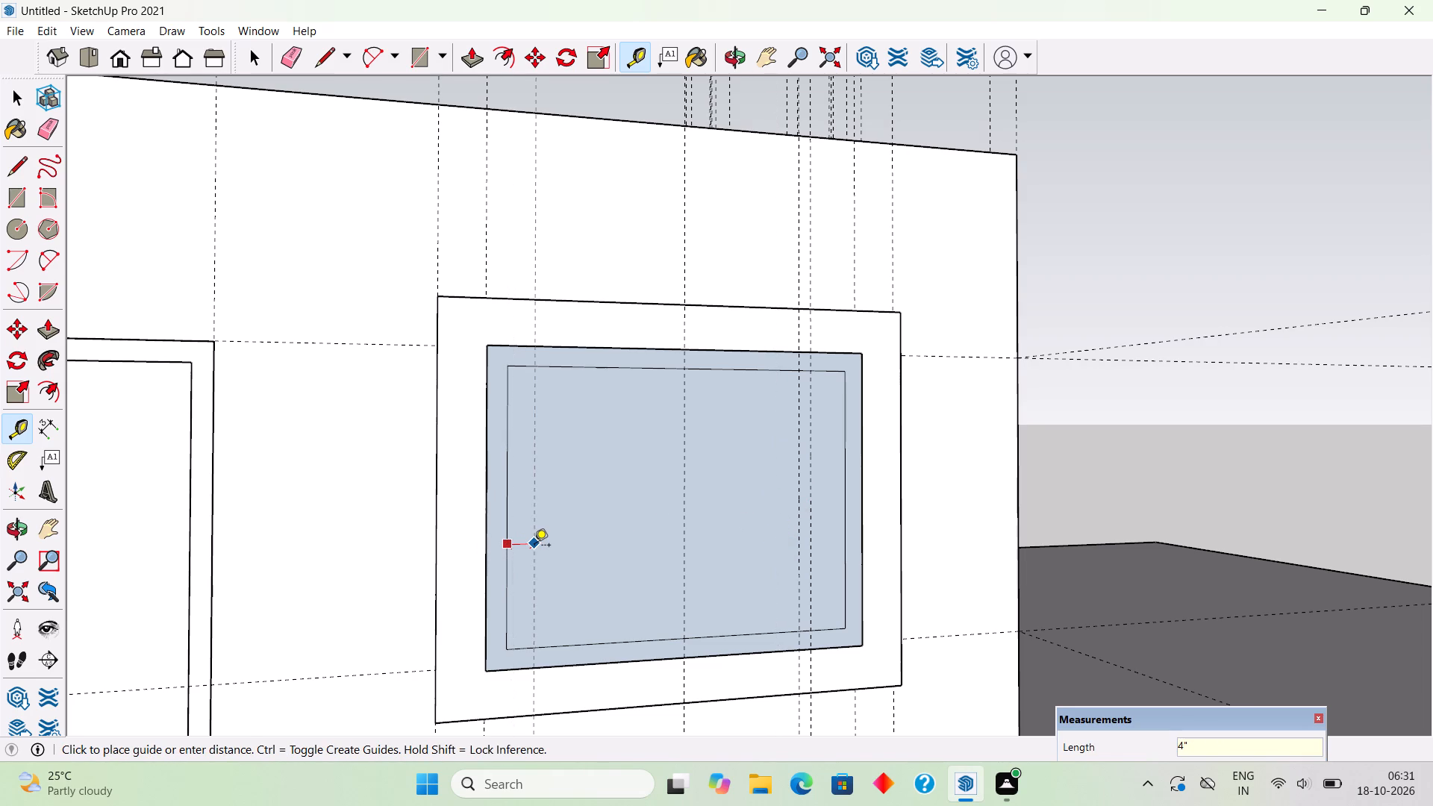
type("6\"")
key("Return")
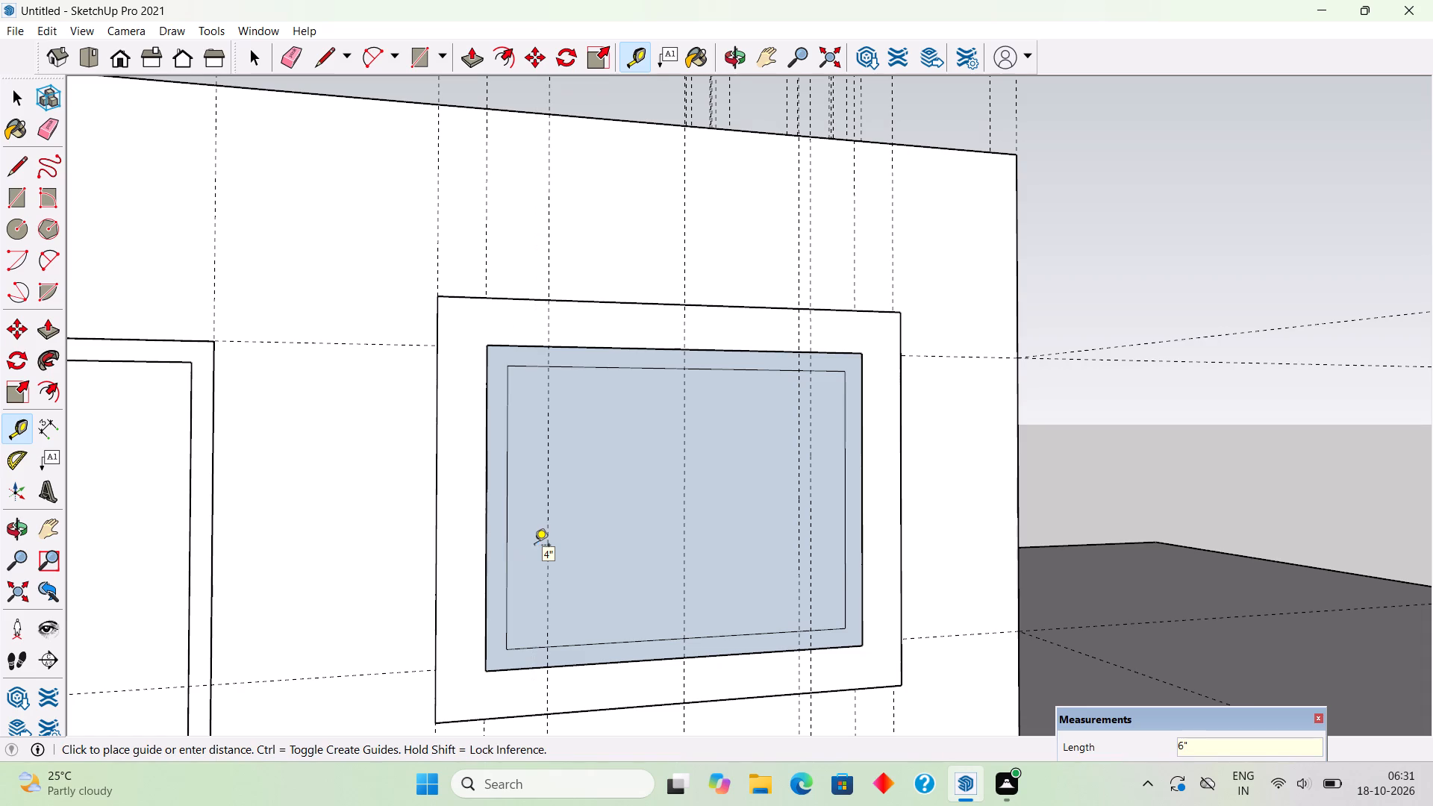
left_click(550, 596)
type("2\"")
key("Return")
key("space")
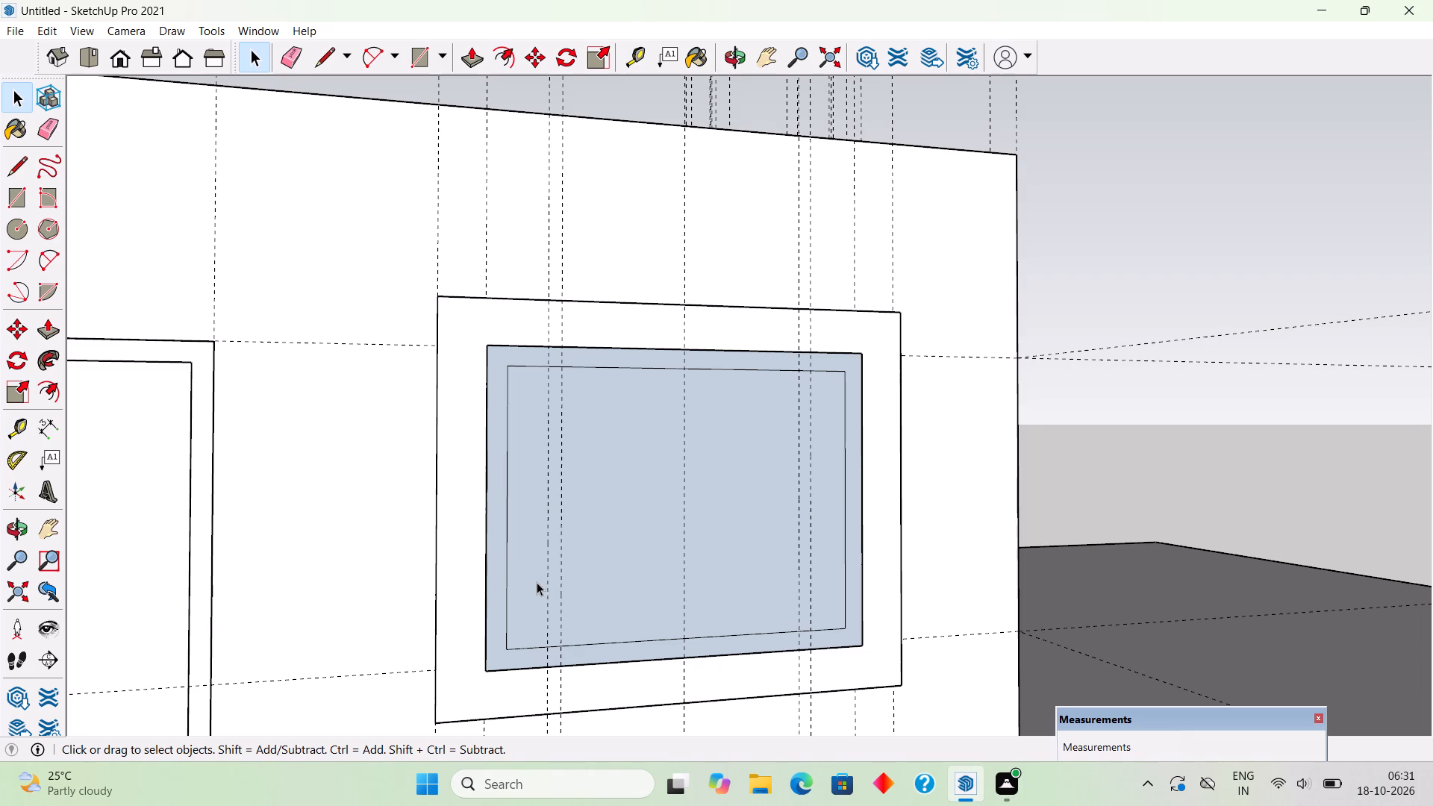
Draw two 3' 6" vertical lines along the door-side guide pair, between the inner rectangle's upper and lower edges.
key("l")
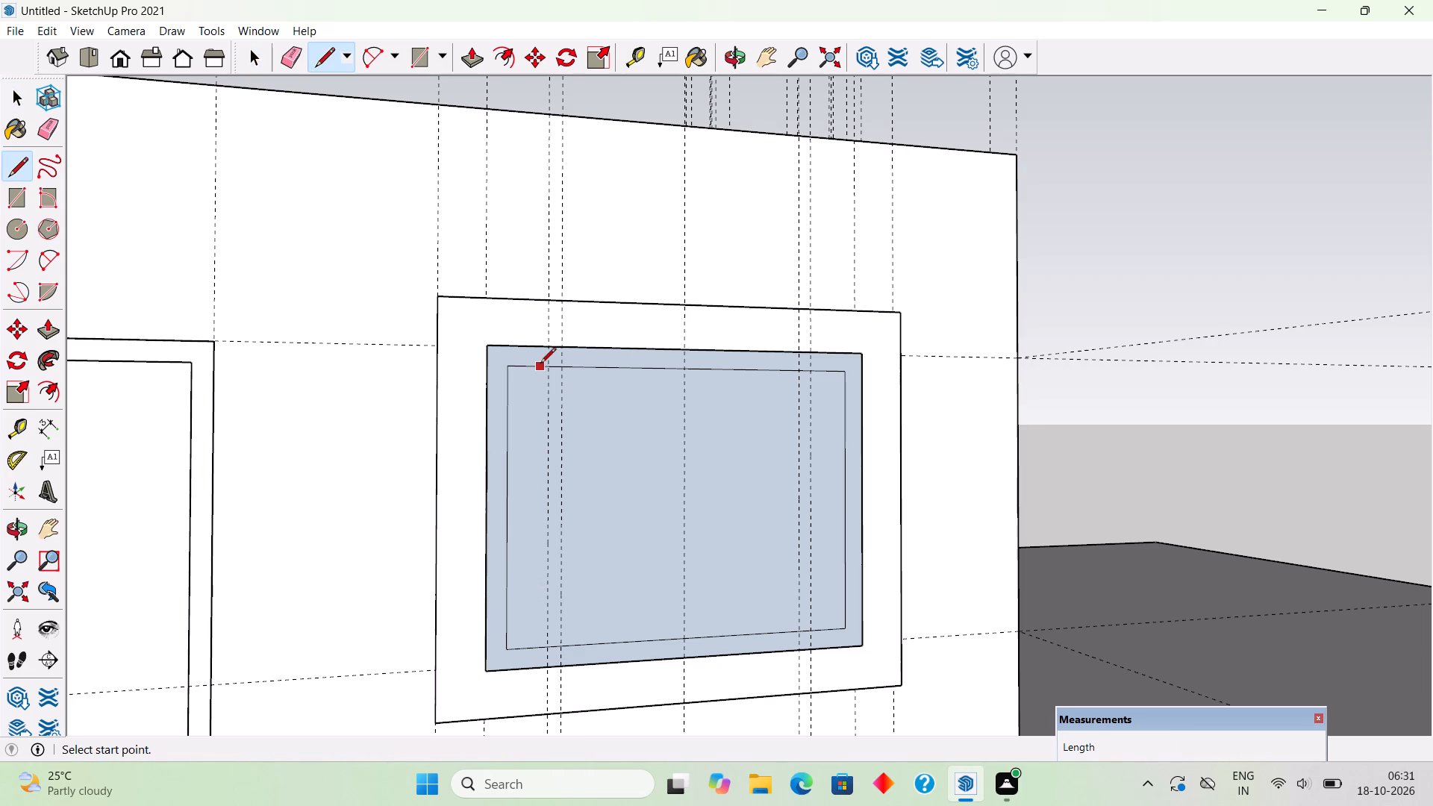
left_click(549, 368)
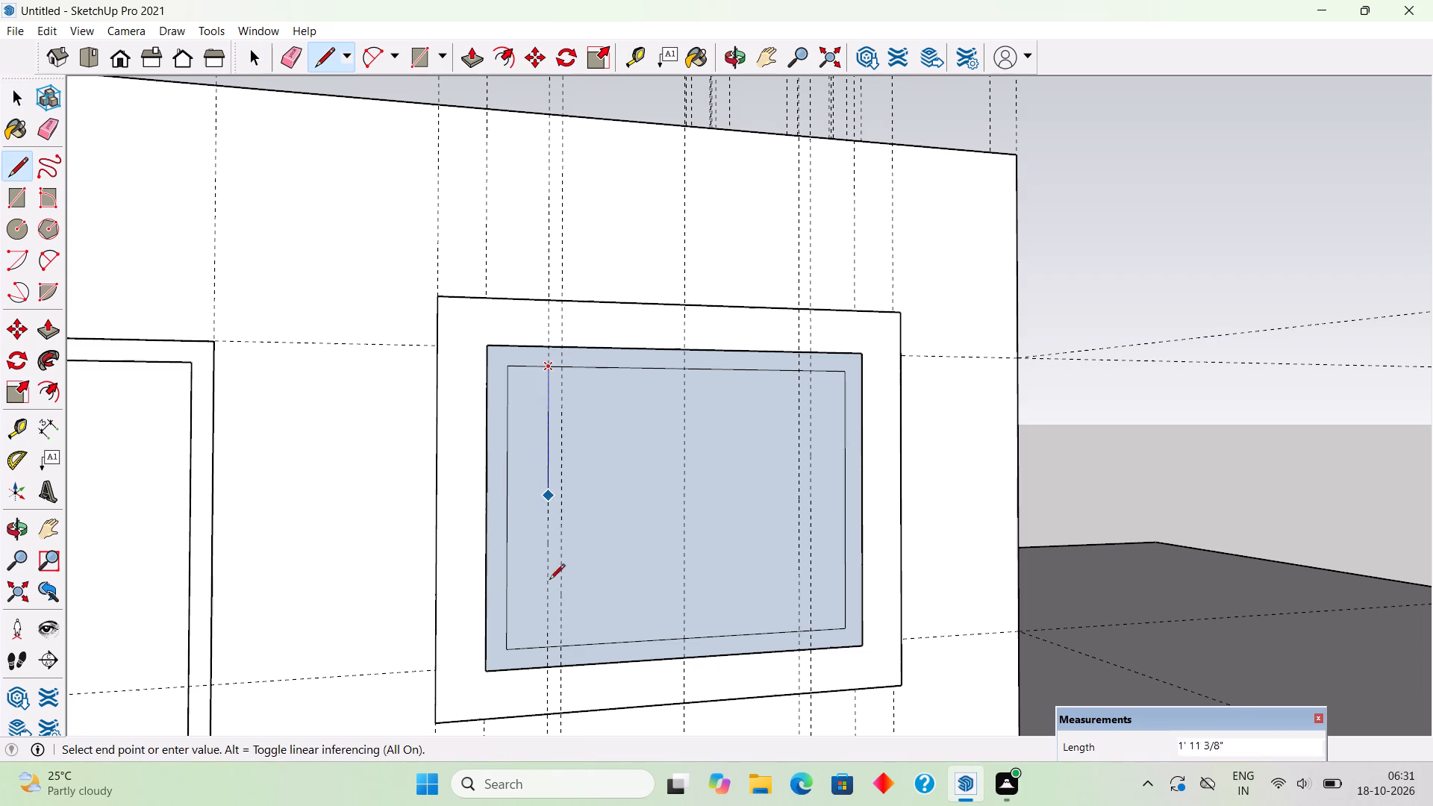
left_click(546, 652)
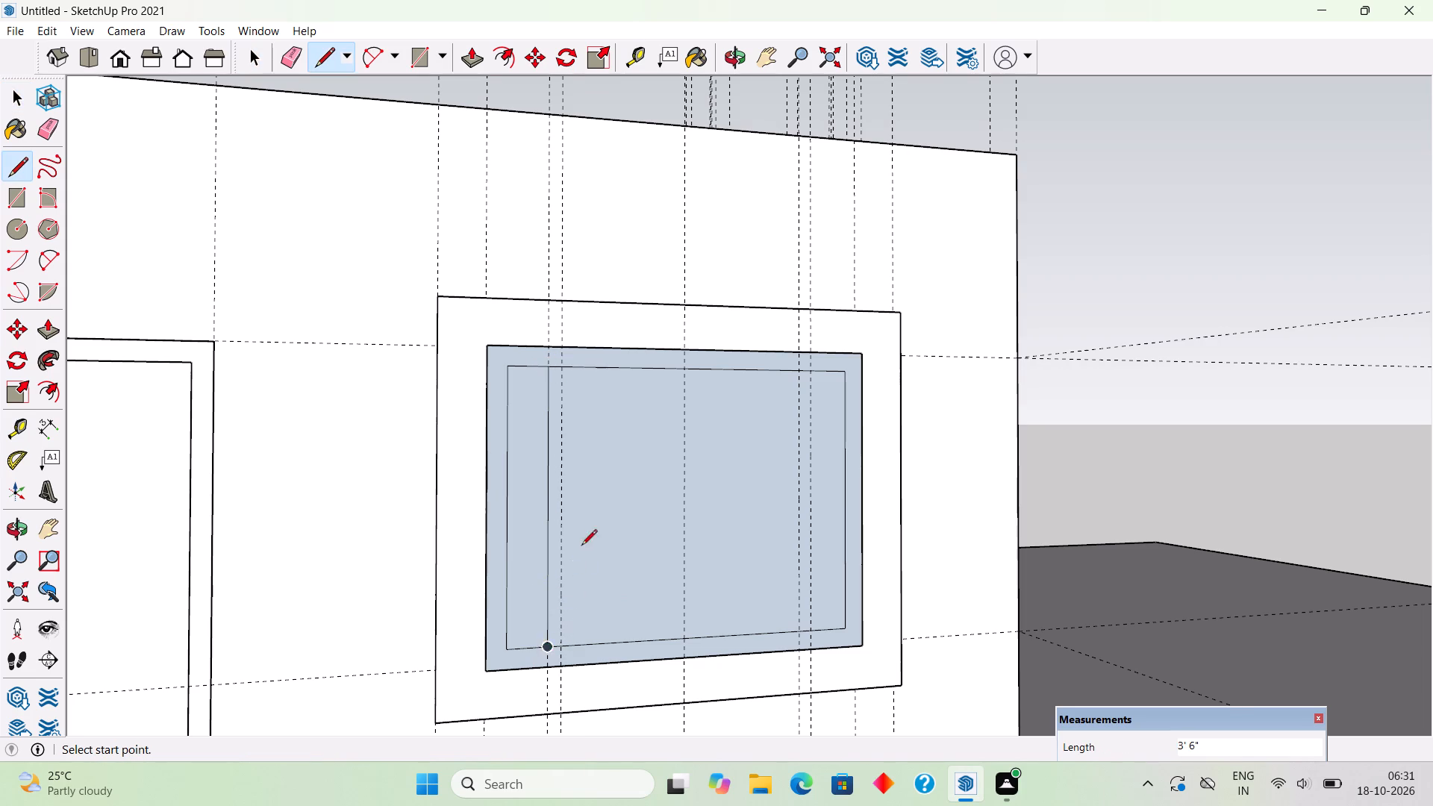
left_click(566, 369)
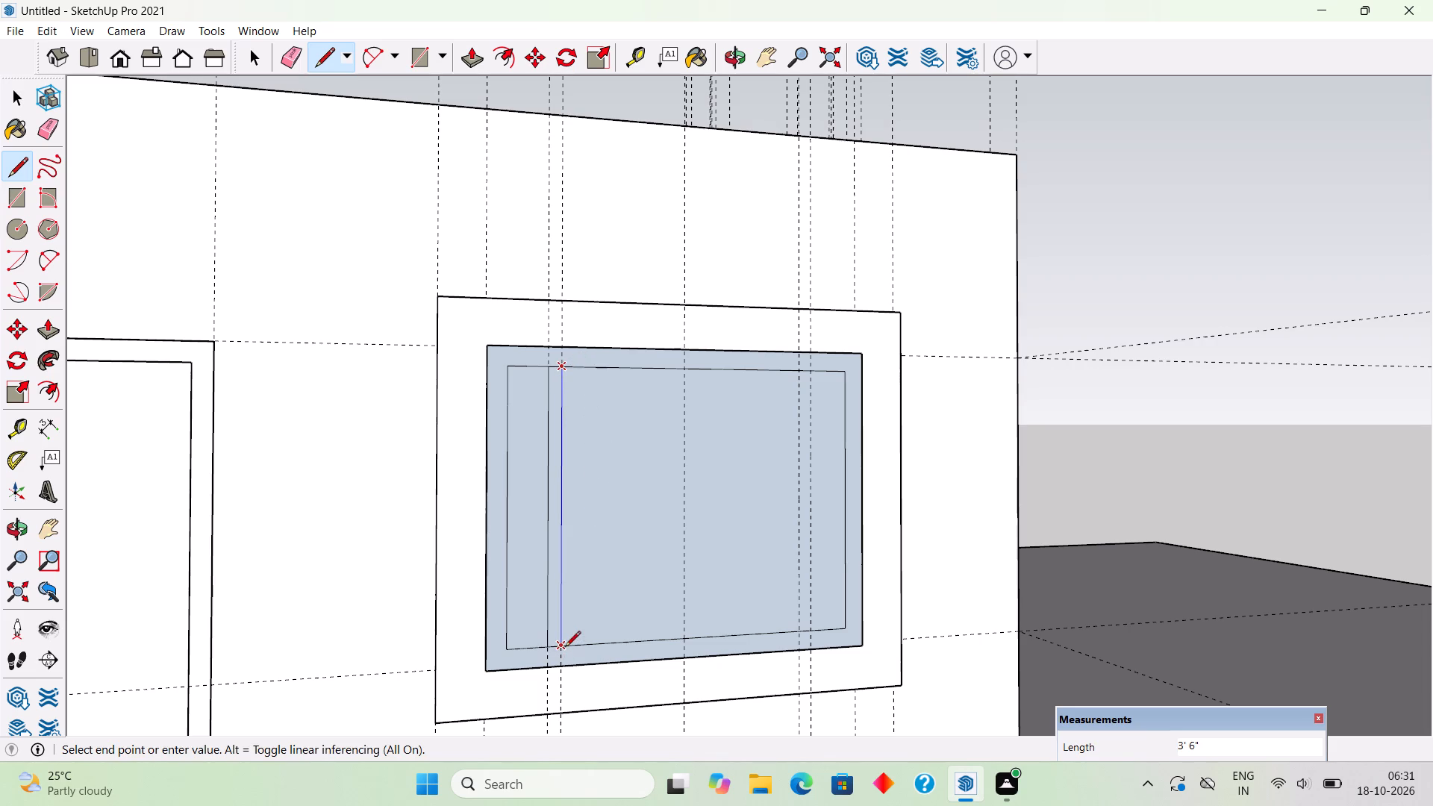
left_click(565, 648)
Draw two 3' 6" vertical lines along the guide pair farthest from the door, spanning the inner rectangle's height.
scroll(480, 643, "down", 4)
scroll(792, 454, "up", 4)
scroll(788, 454, "down", 3)
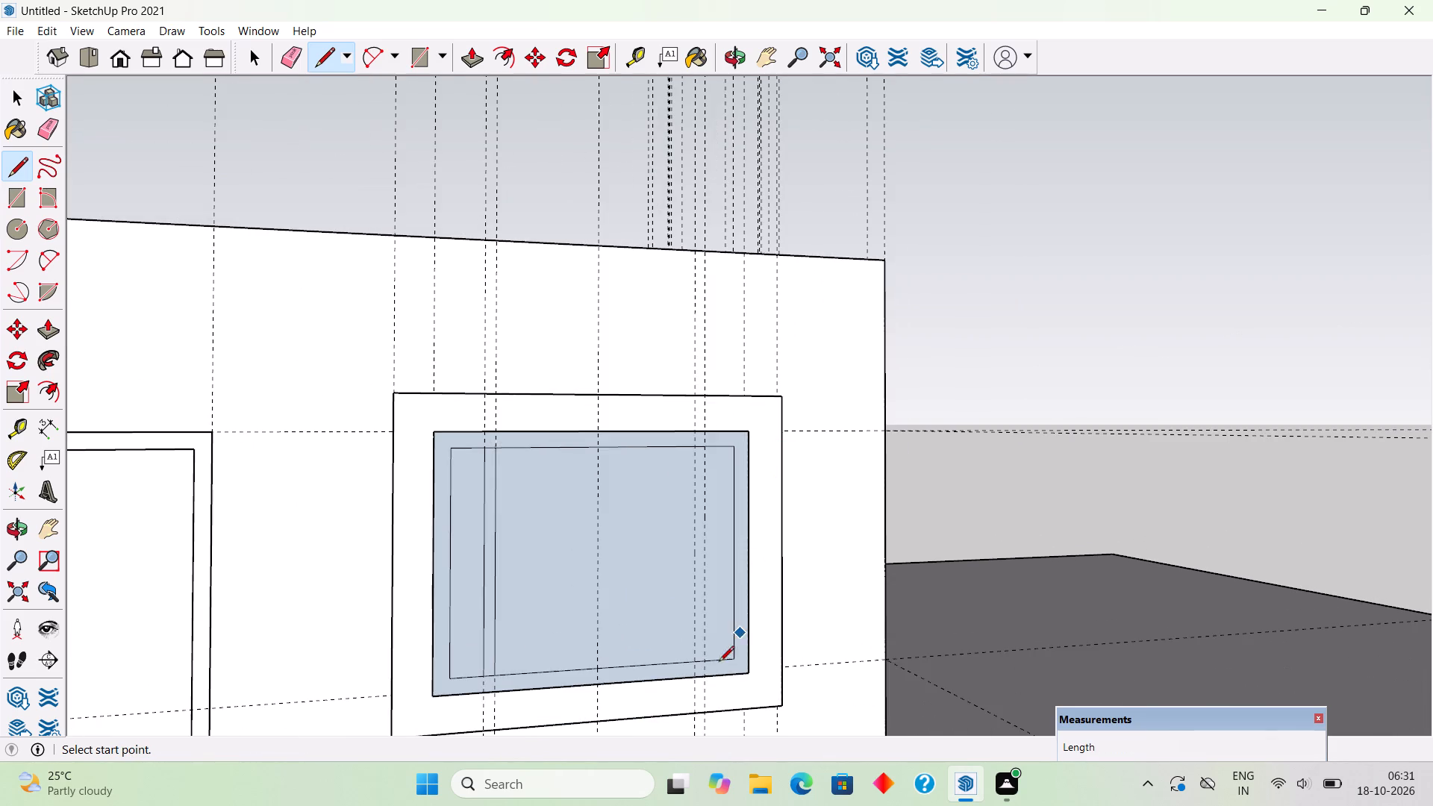
scroll(703, 687, "up", 4)
left_click(708, 327)
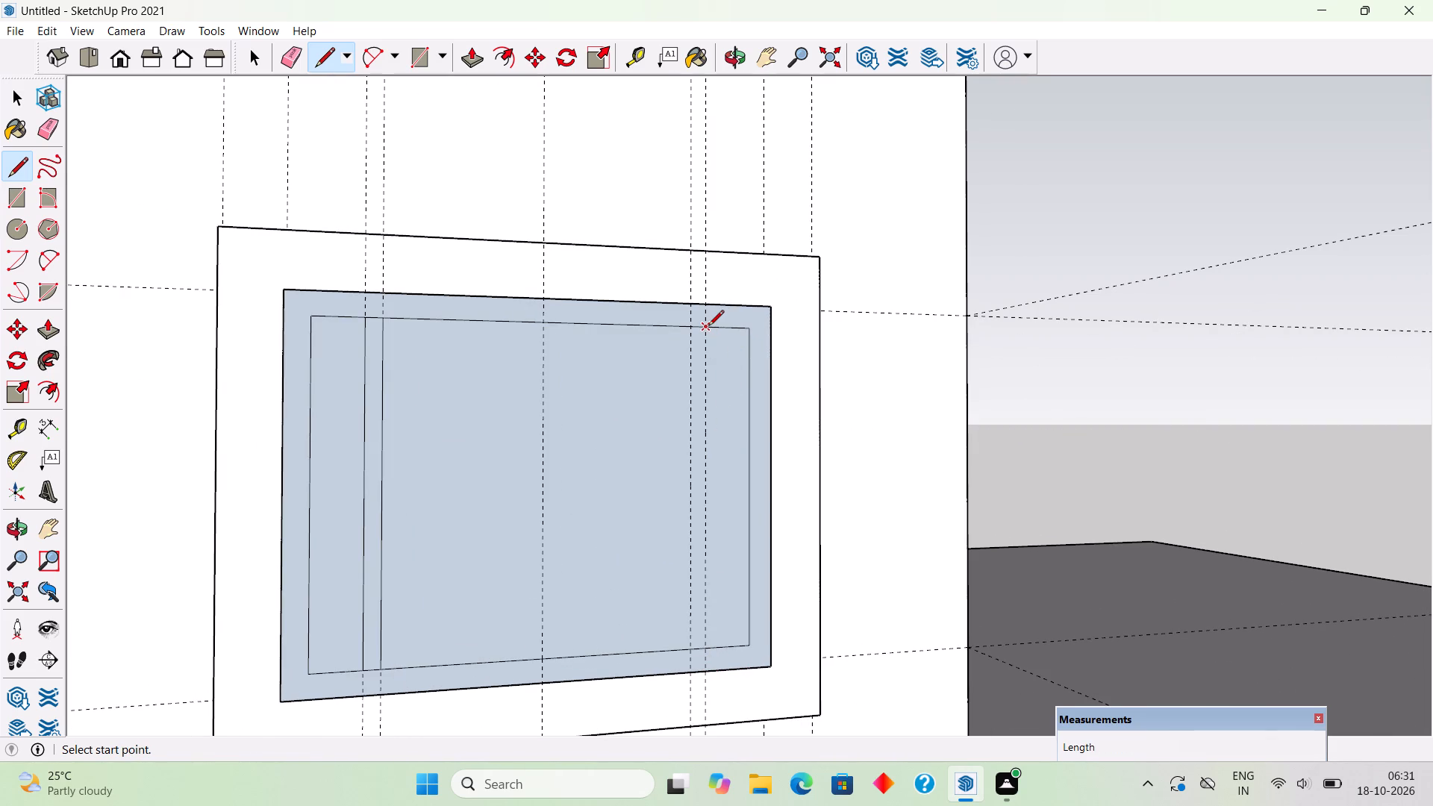
left_click(705, 643)
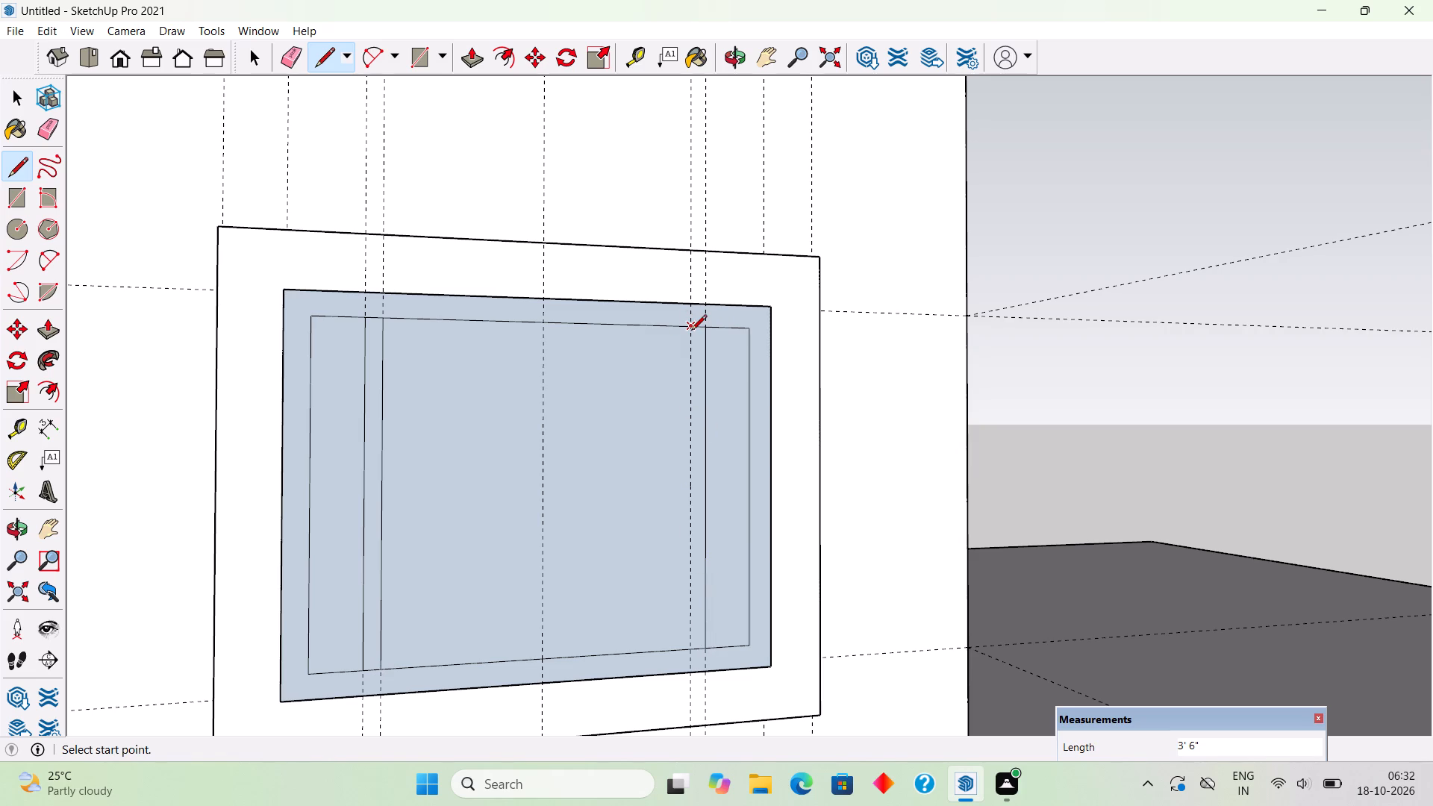
left_click(691, 331)
left_click(691, 651)
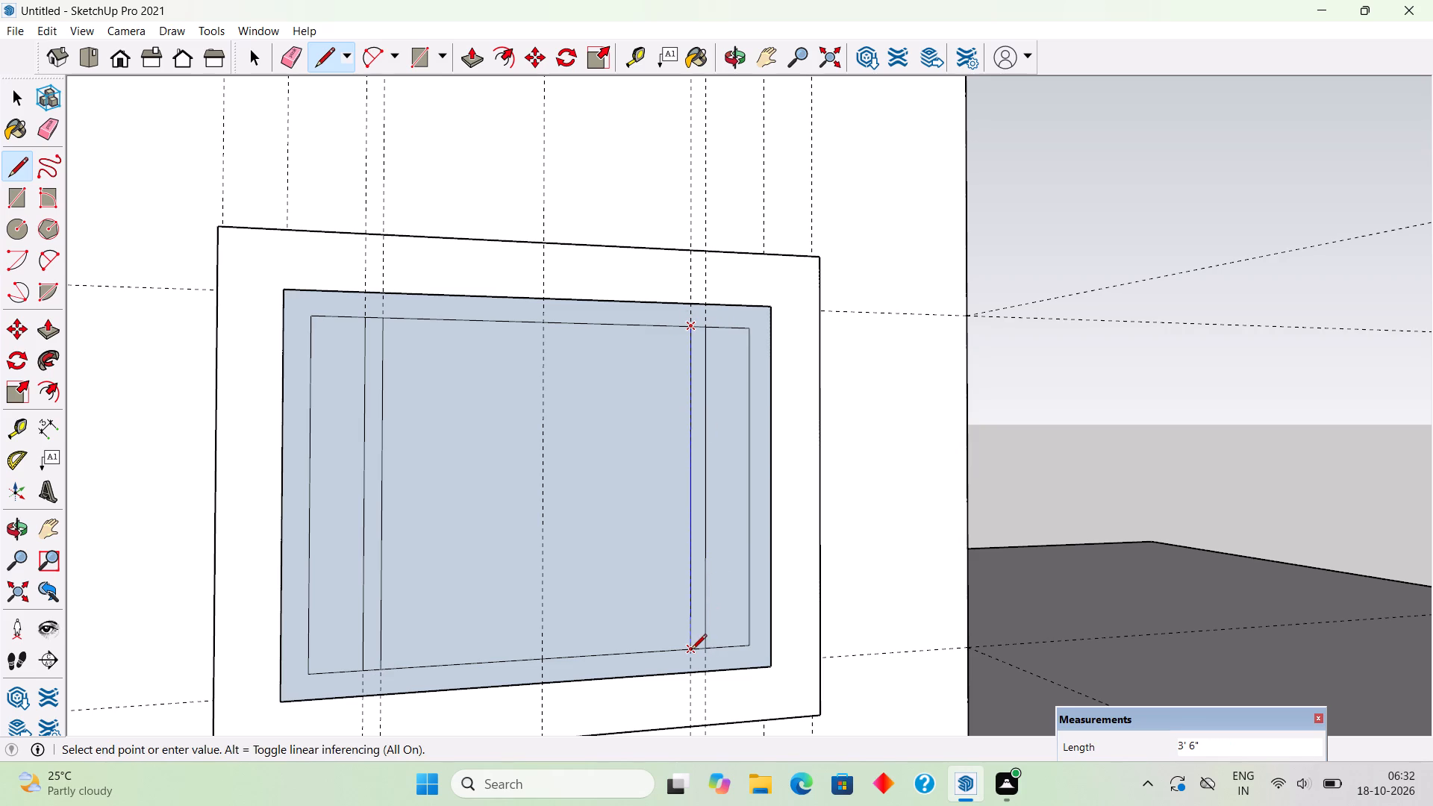
Erase the short upper and lower edge segments between each pair of vertical lines, joining both mullions to the sash border.
key("e")
scroll(315, 656, "up", 1)
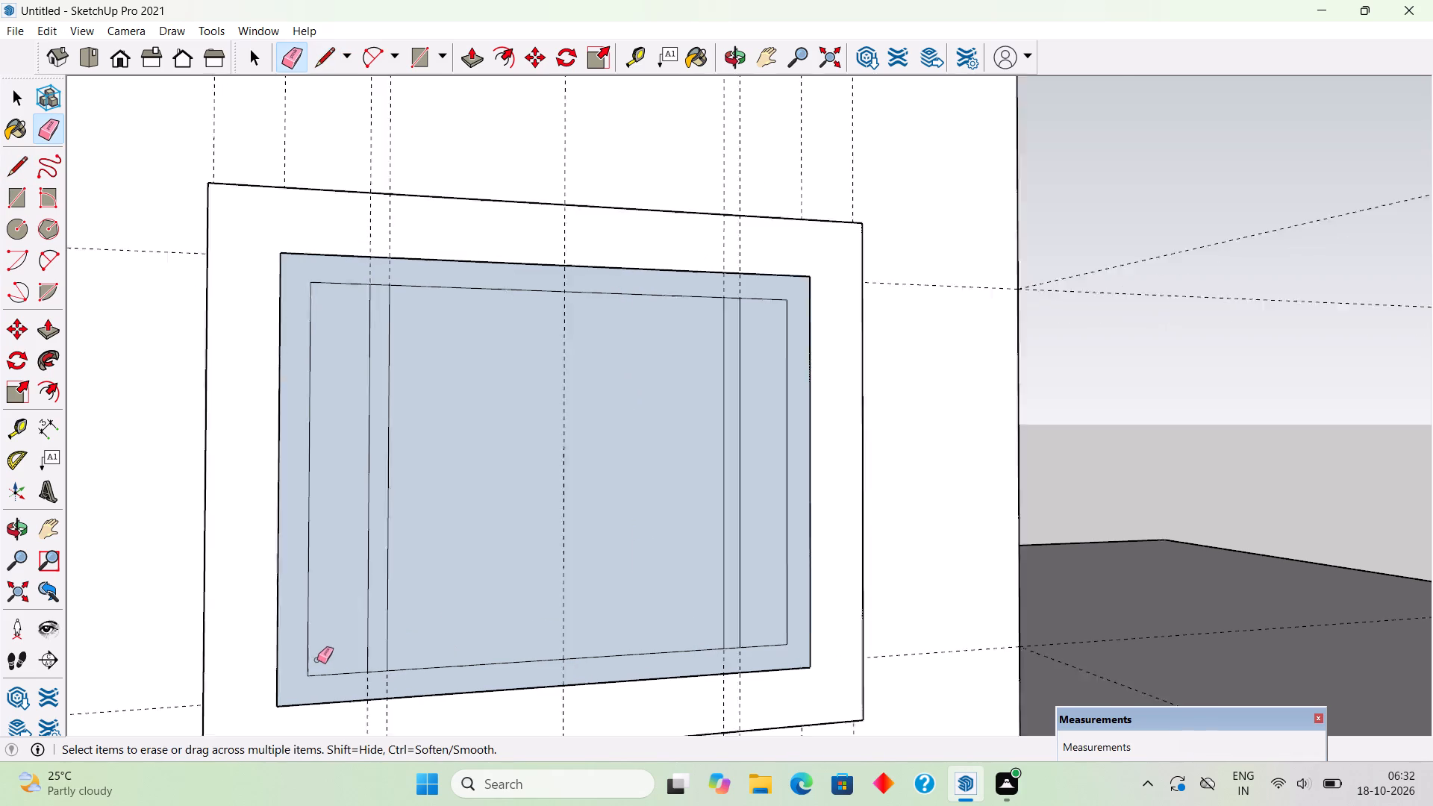
scroll(317, 660, "up", 2)
left_click(391, 670)
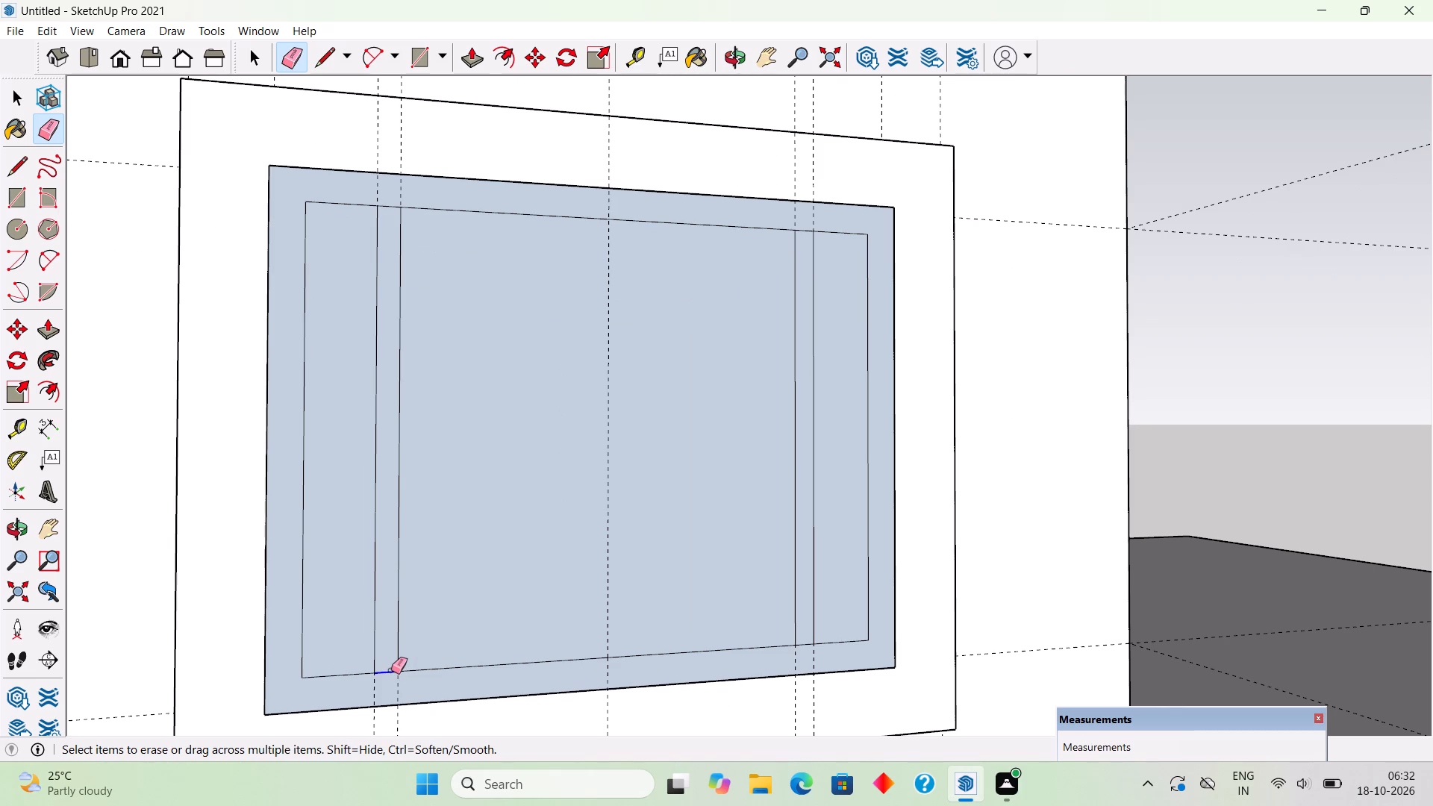
left_click(390, 209)
left_click(390, 206)
left_click(803, 231)
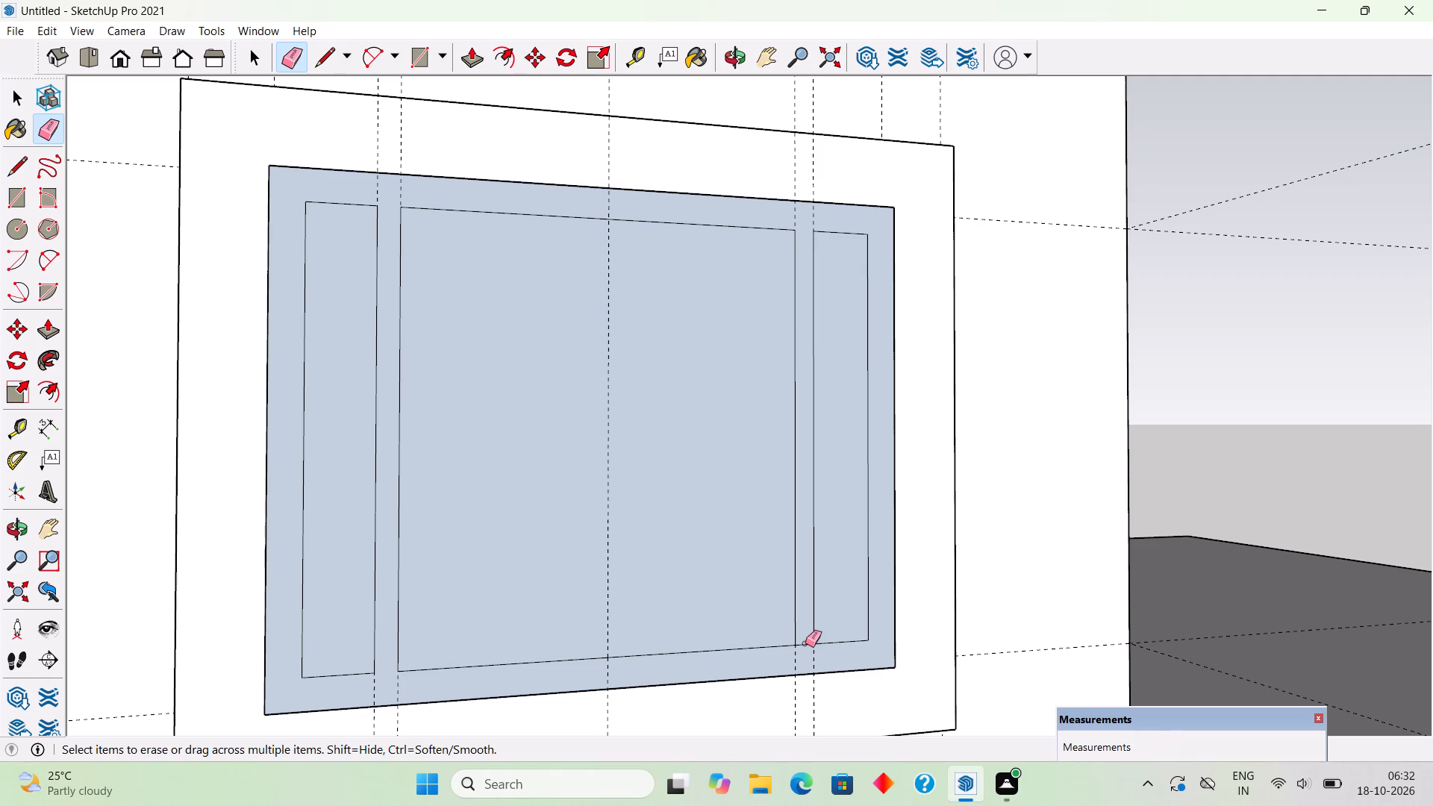
left_click(805, 643)
Delete the three pane faces, the two narrow side panes and the wide centre pane, to open up the sash.
key("space")
left_click(864, 615)
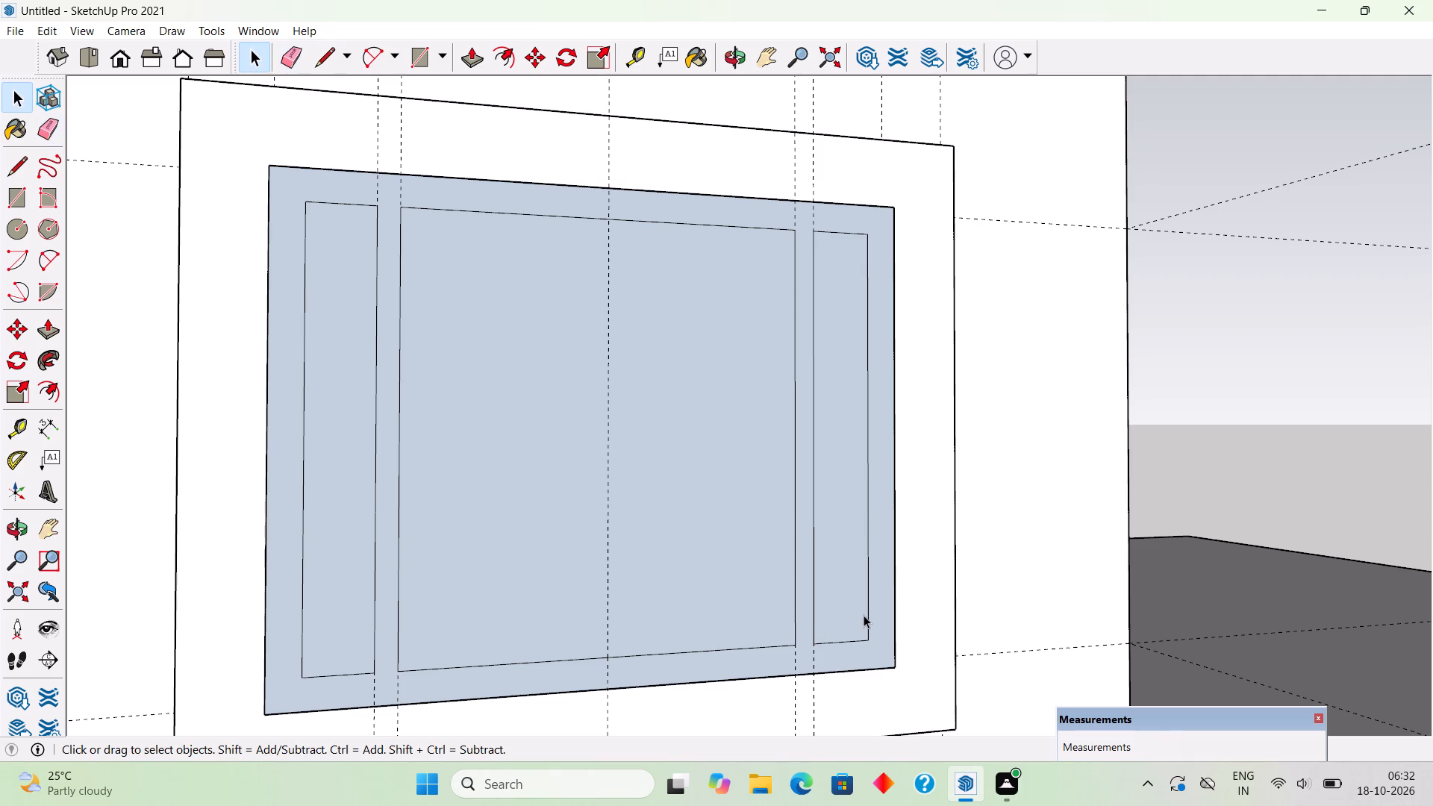
key("Delete")
left_click(776, 584)
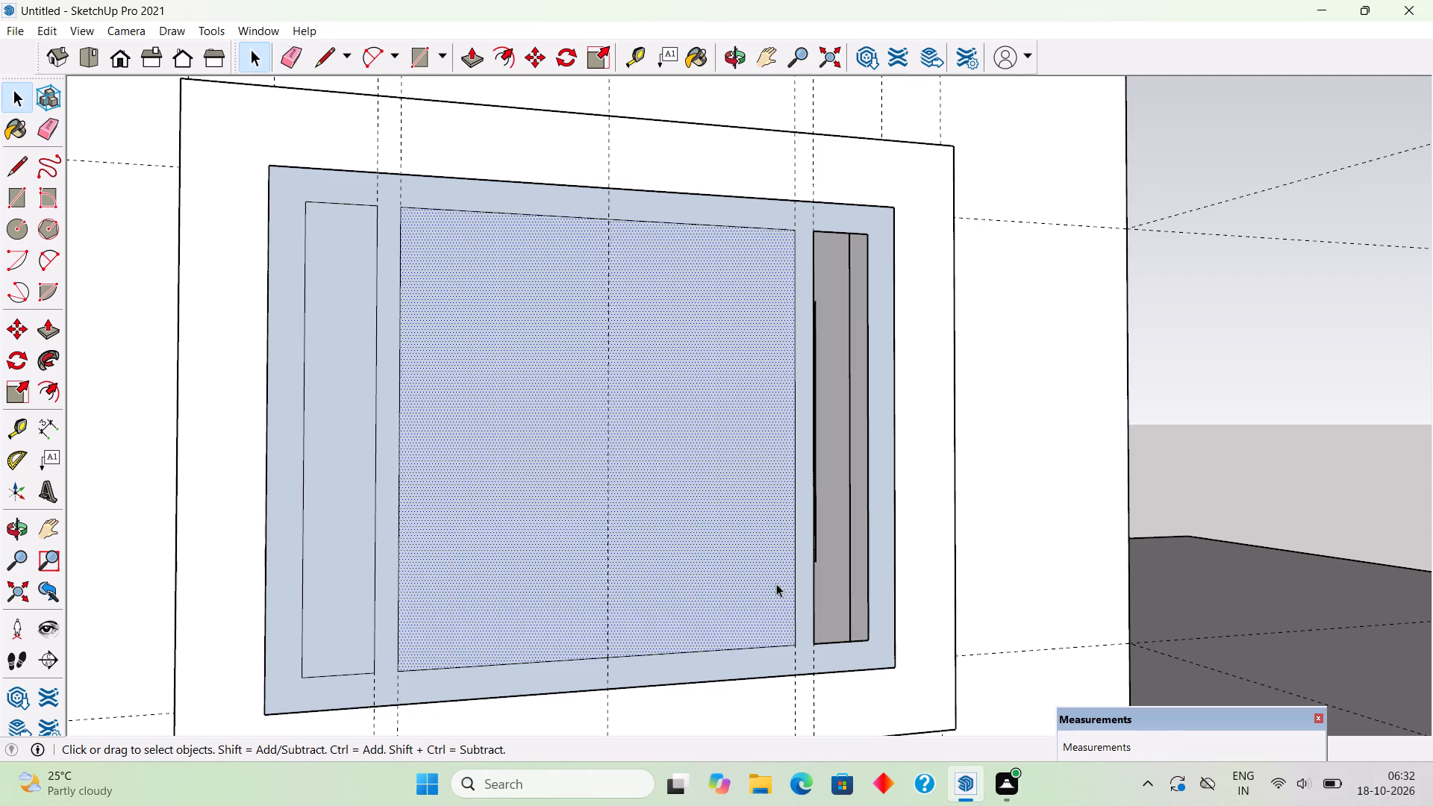
key("Delete")
left_click(351, 529)
key("Delete")
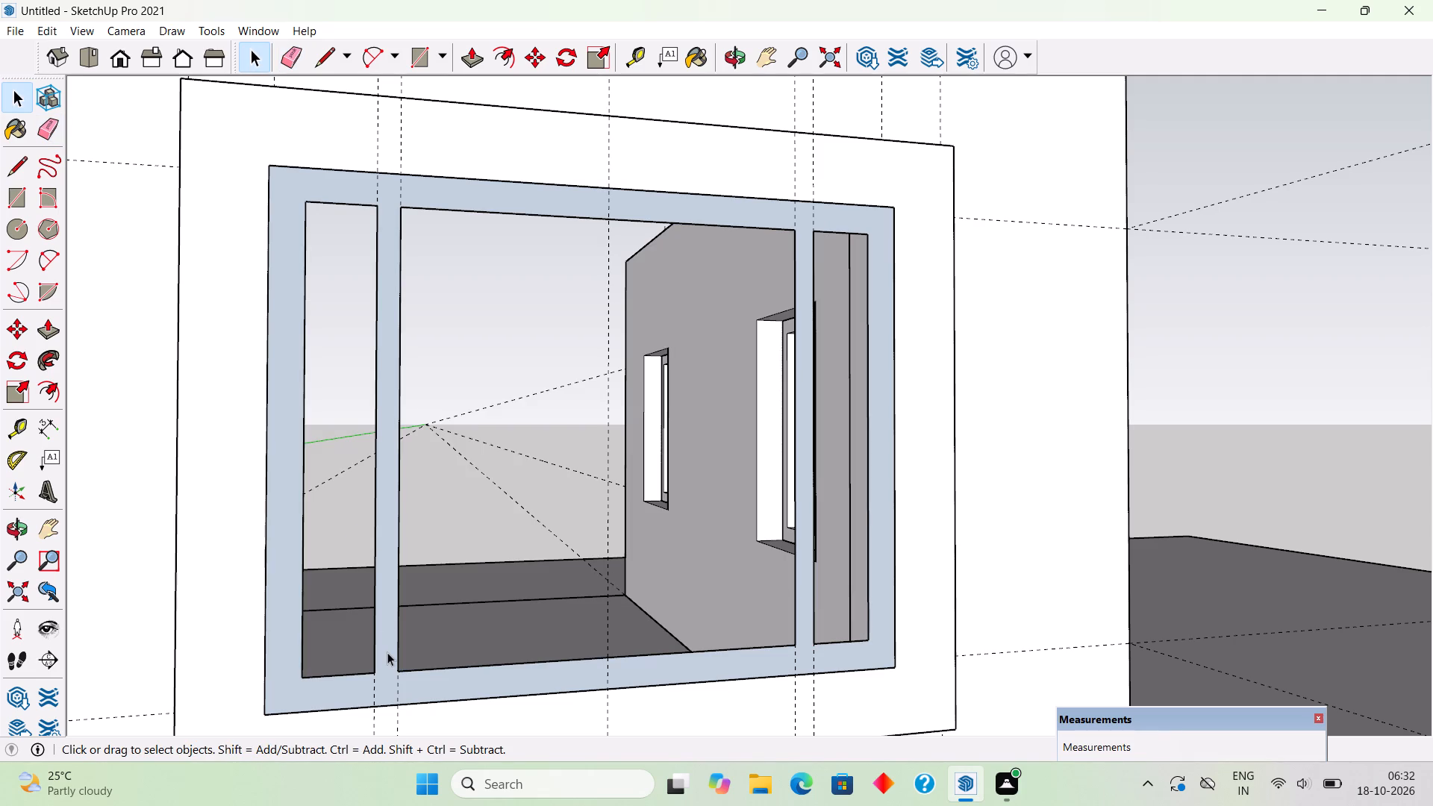
Extrude the divided sash face 3" with Push/Pull.
key("p")
left_click(388, 661)
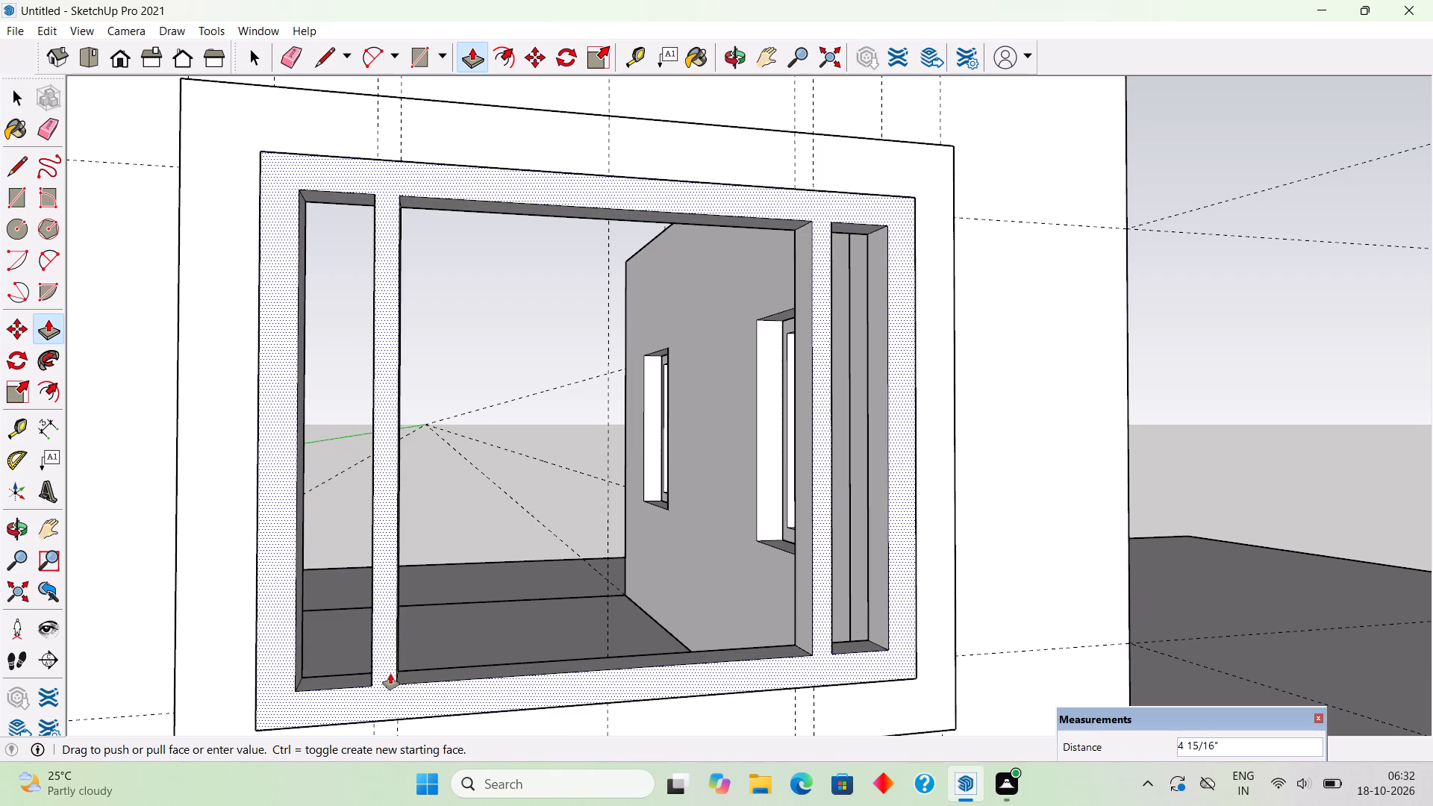
key("3")
key("shift+quotedbl")
key("Return")
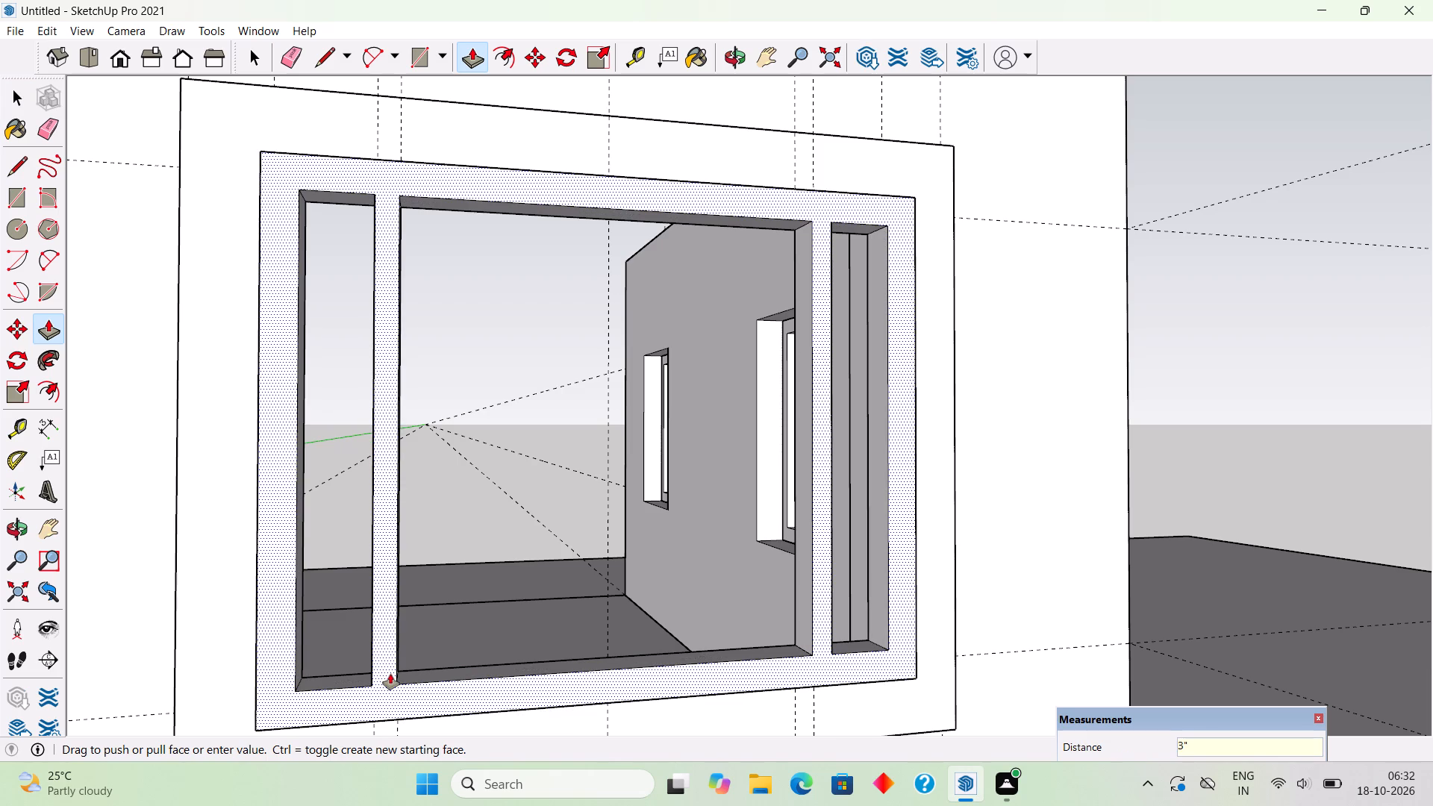
Make the whole extruded sash, including its two mullions, into a group.
key("space")
triple_click(397, 681)
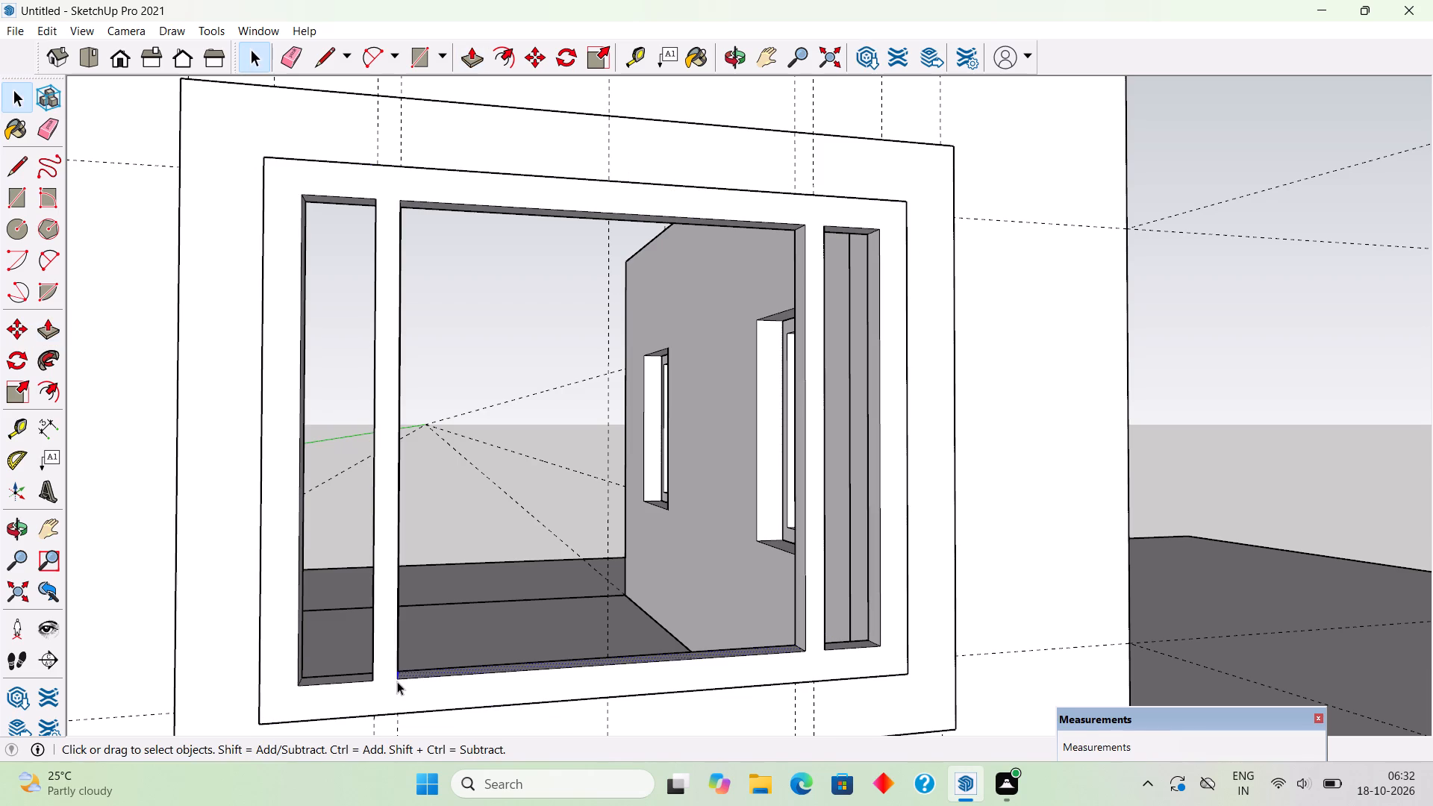
left_click(397, 681)
right_click(397, 681)
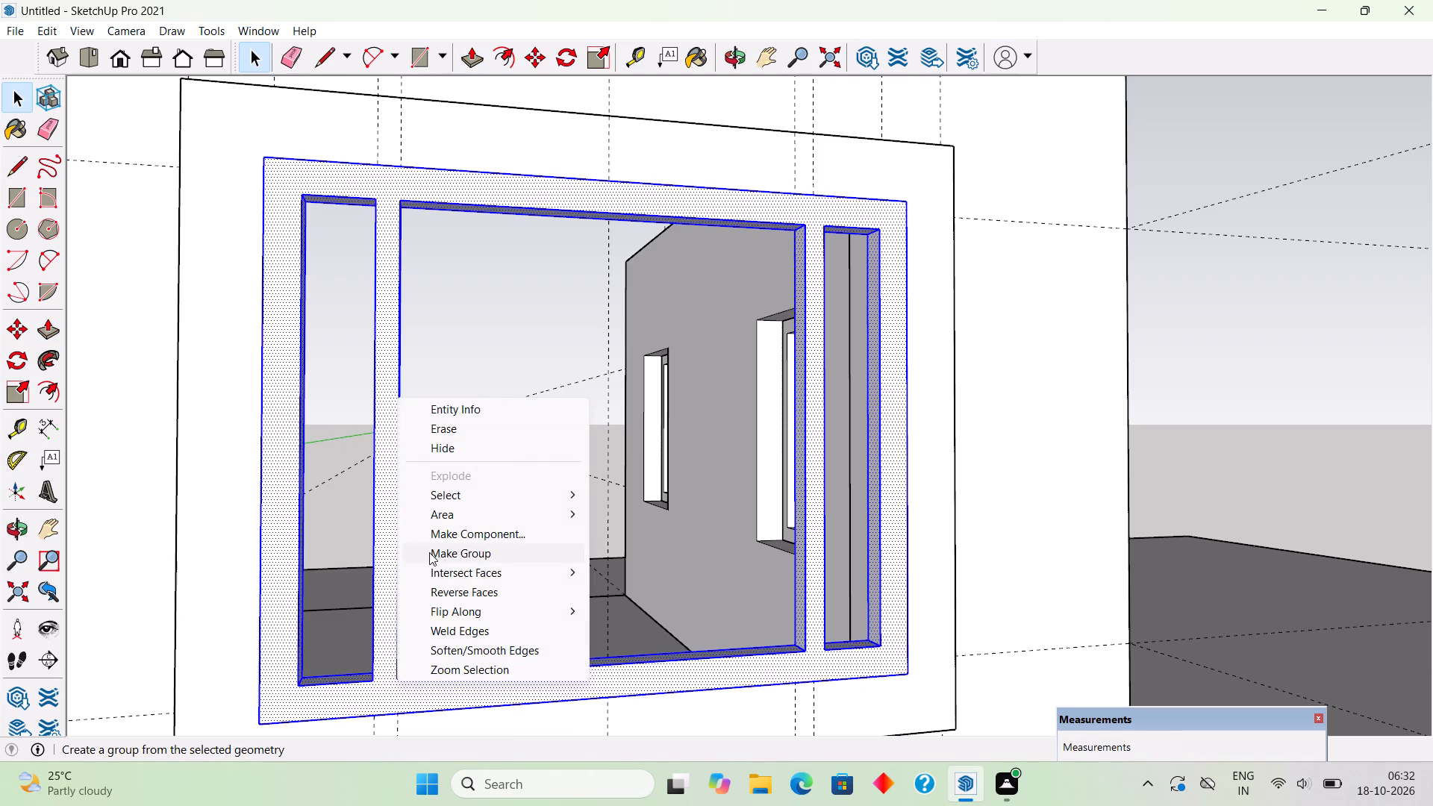
left_click(429, 552)
left_click(468, 502)
Move the sash group 6" back into the window opening, perpendicular to the wall.
scroll(490, 518, "down", 6)
middle_click_drag(602, 490, 539, 583)
scroll(519, 617, "up", 2)
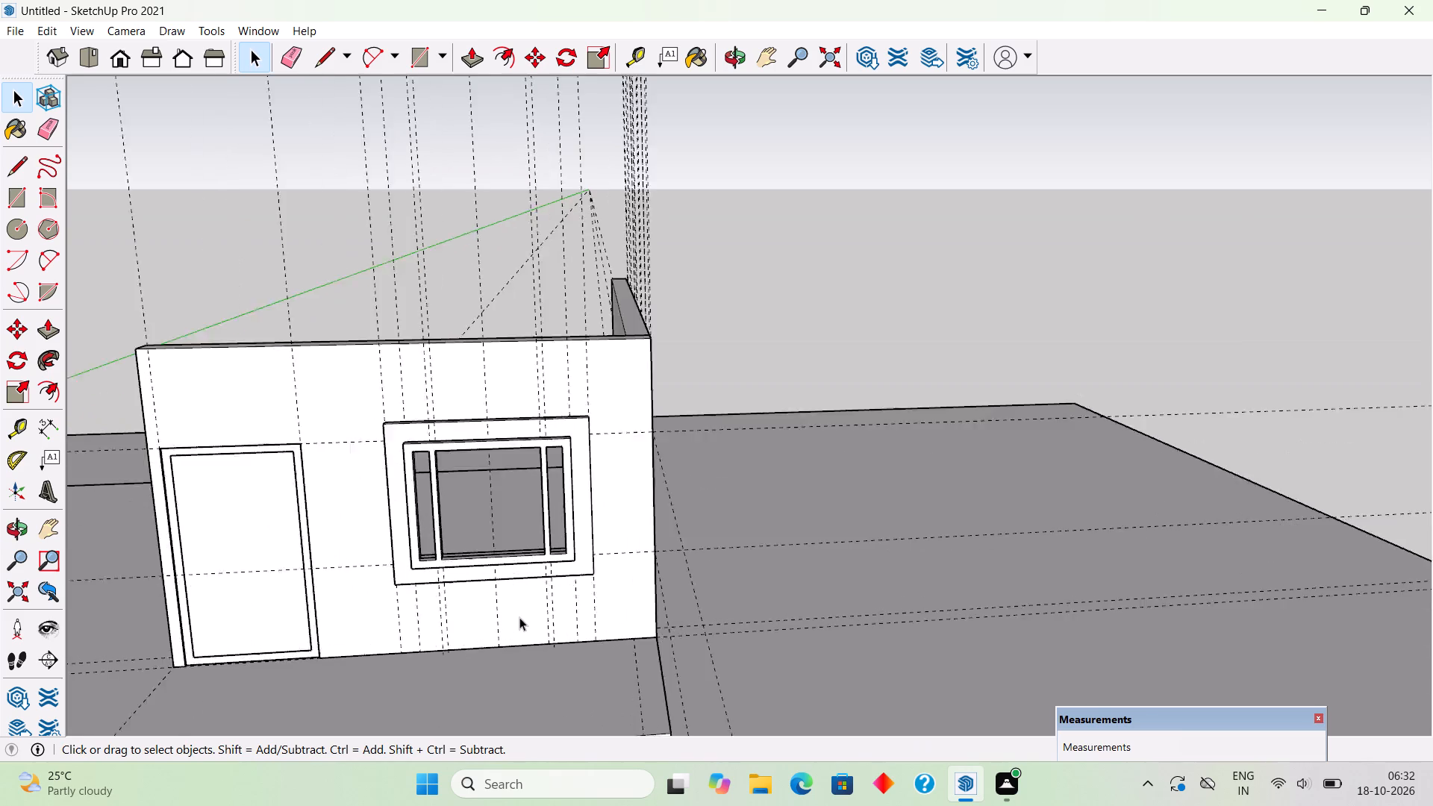
scroll(519, 617, "up", 11)
scroll(493, 543, "down", 6)
middle_click_drag(492, 539, 568, 531)
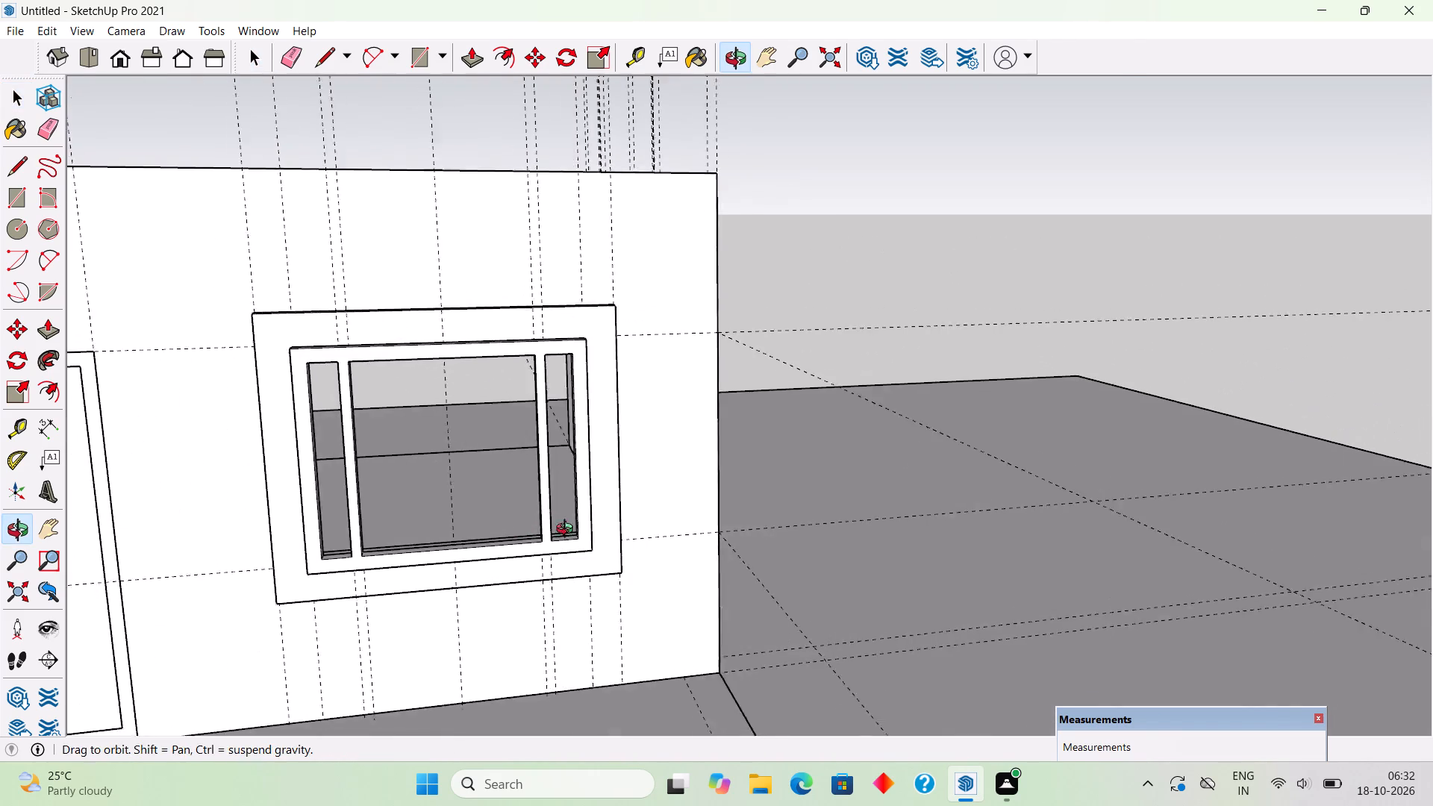
middle_click_drag(568, 531, 577, 531)
scroll(594, 540, "up", 5)
left_click(640, 554)
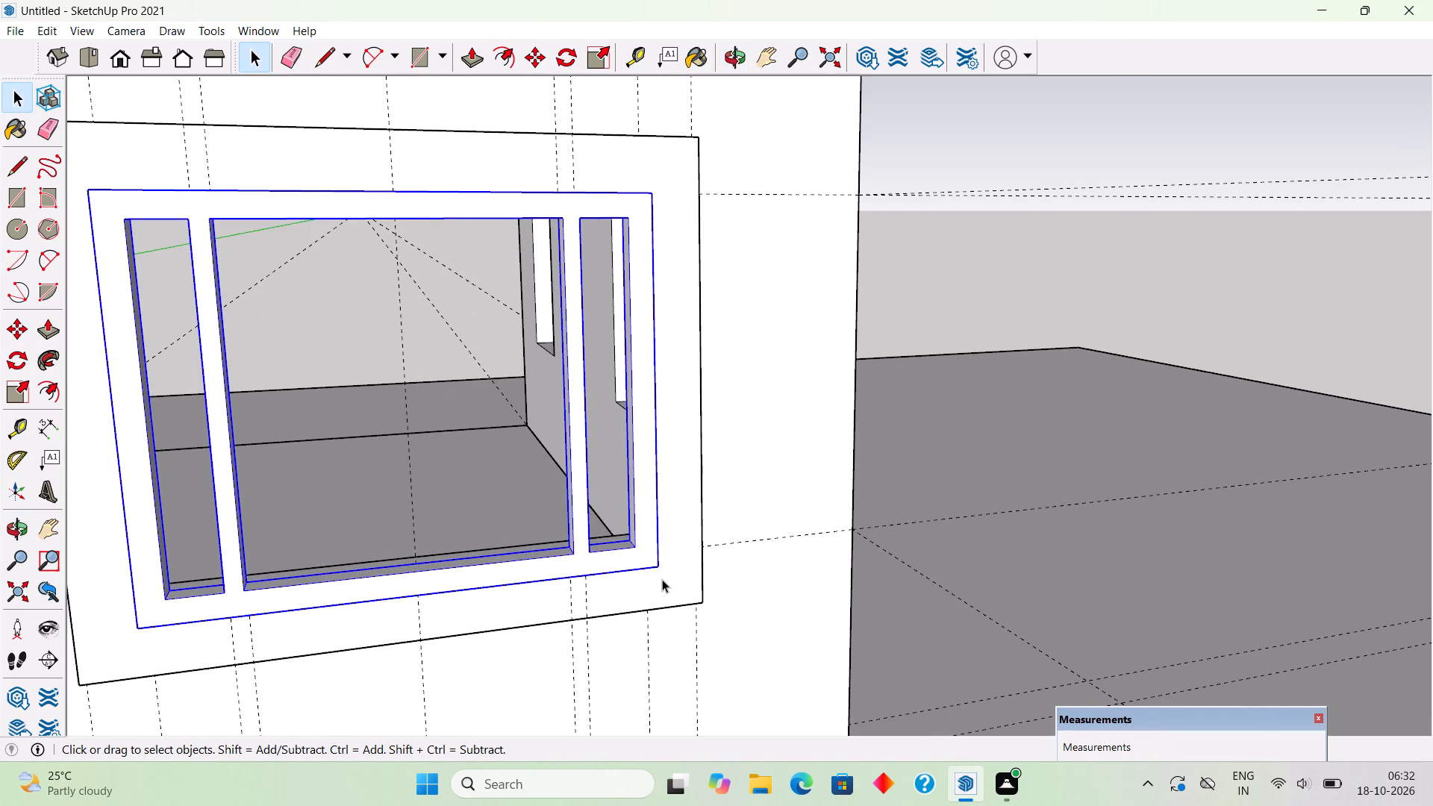
key("m")
left_click(662, 566)
scroll(621, 558, "up", 9)
left_click(669, 543)
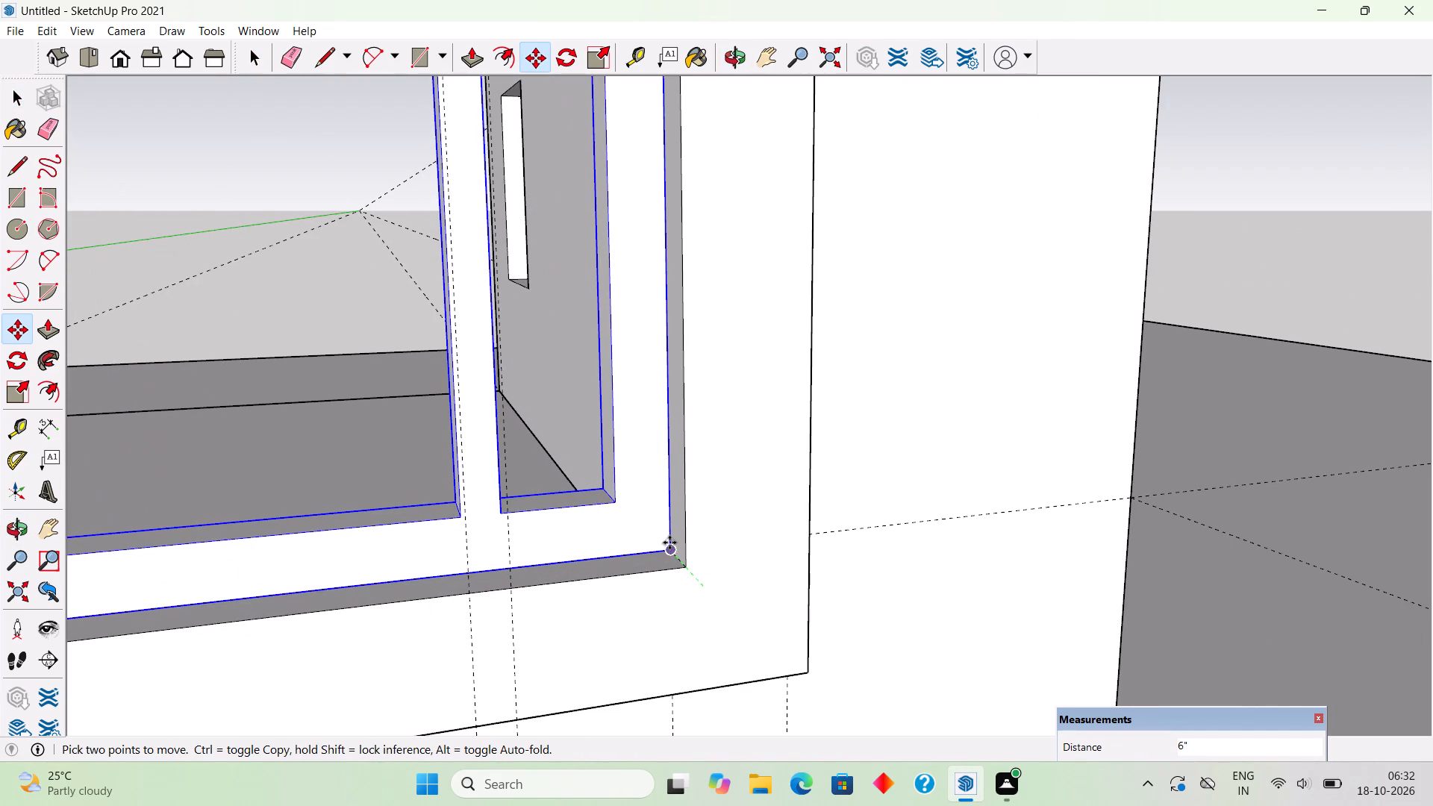
key("space")
left_click(336, 264)
Examine the recessed sash from several angles and compare it with the adjoining wall's windows and the whole building.
scroll(380, 451, "down", 2)
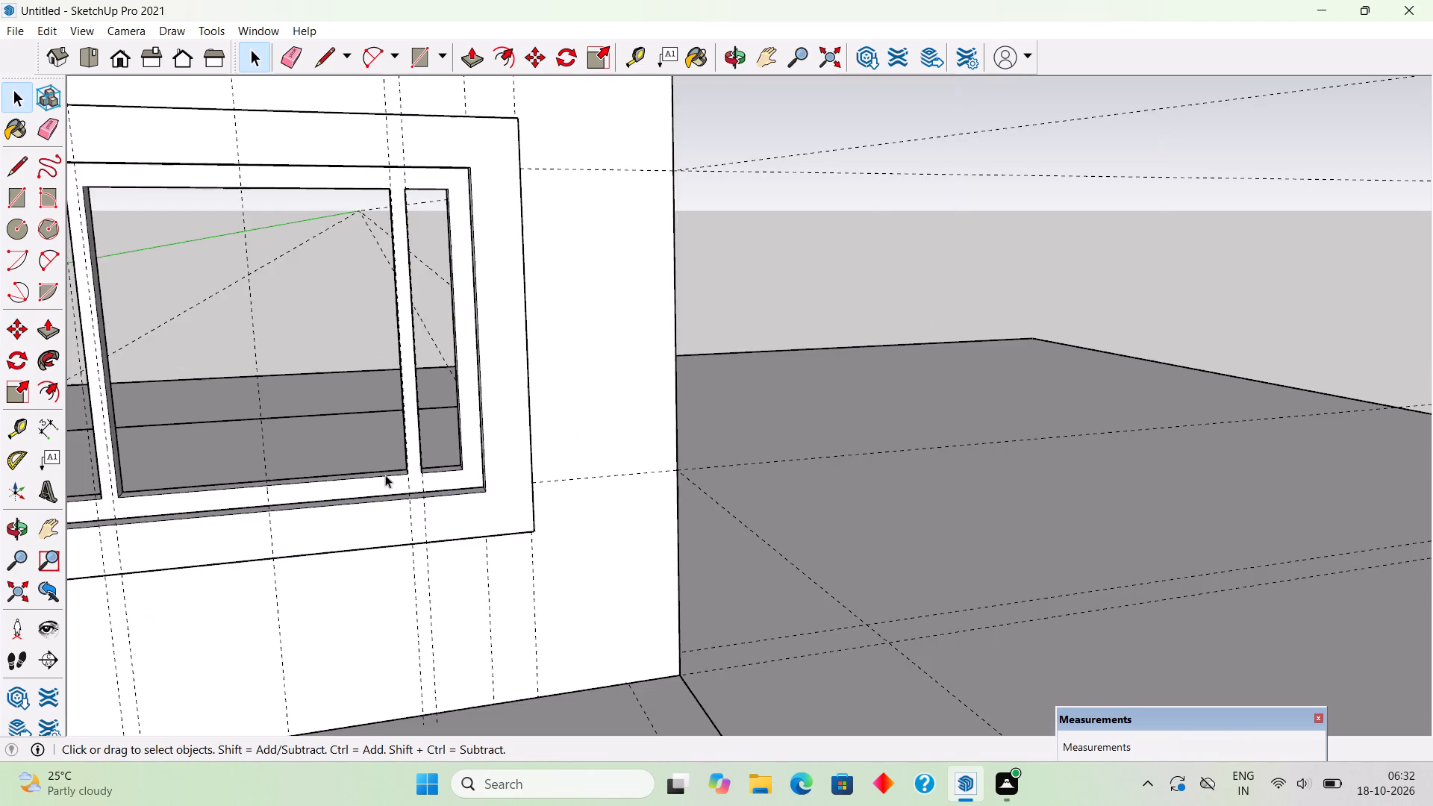
scroll(385, 475, "down", 6)
scroll(453, 526, "down", 6)
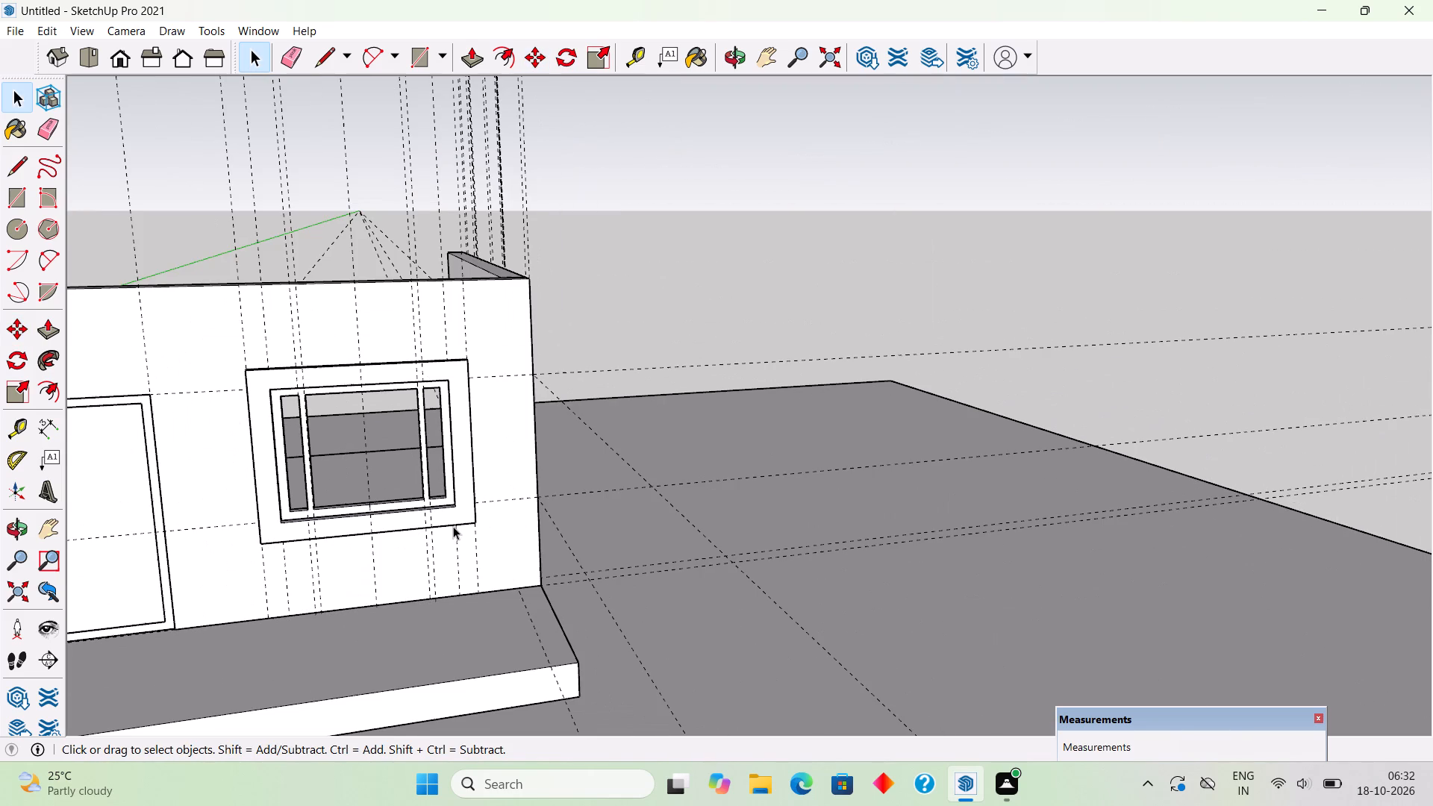
scroll(453, 526, "down", 4)
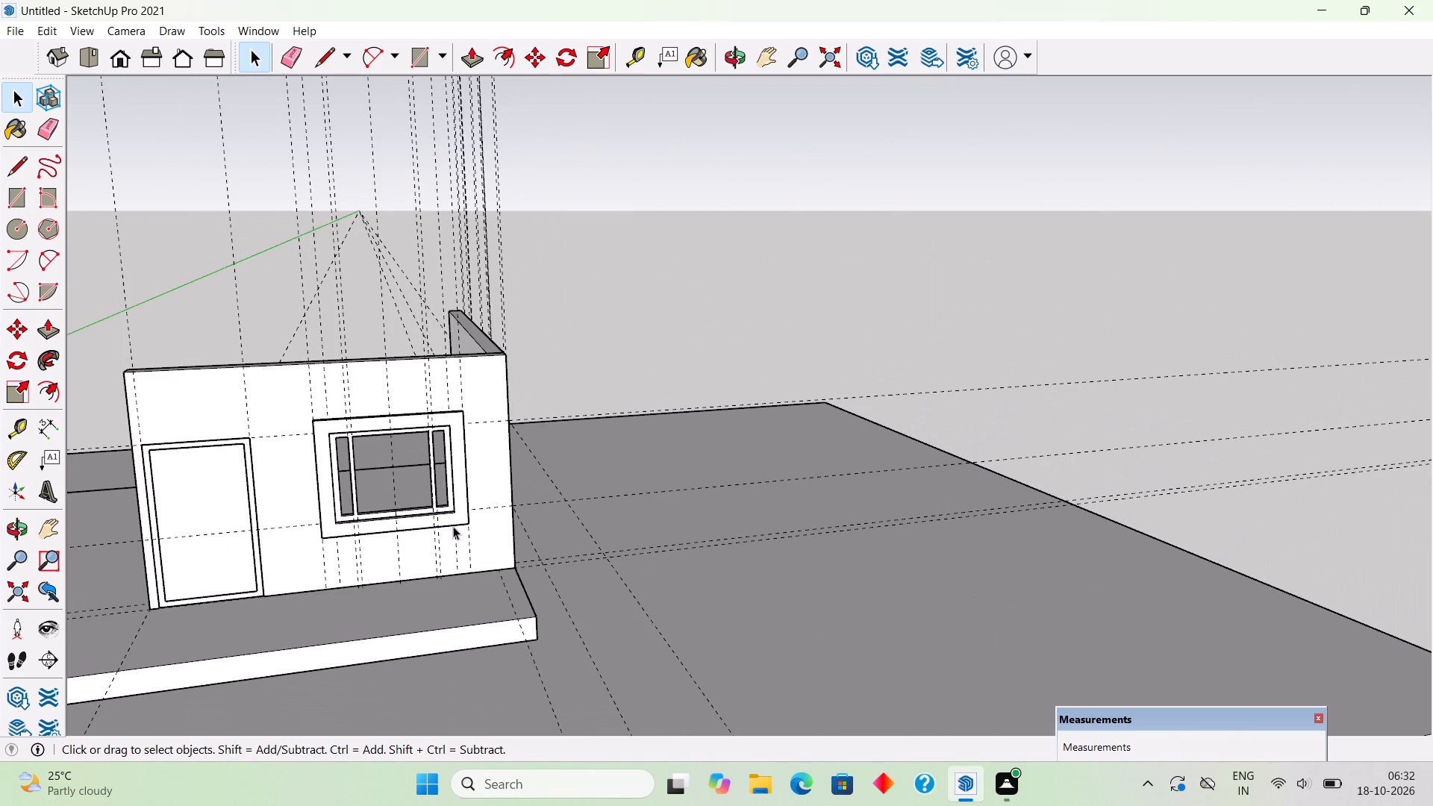
scroll(453, 526, "down", 2)
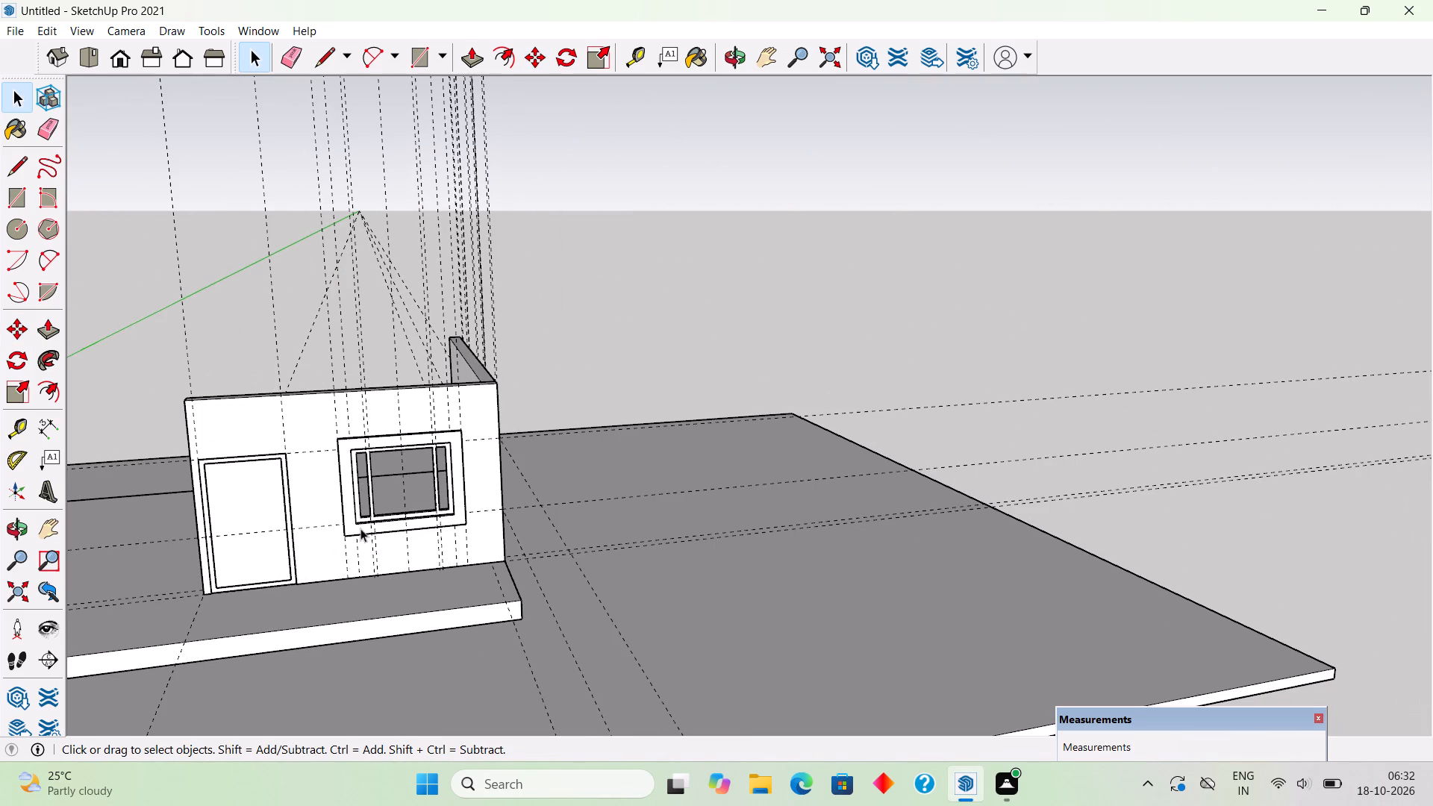
middle_click_drag(353, 526, 334, 419)
scroll(346, 407, "up", 15)
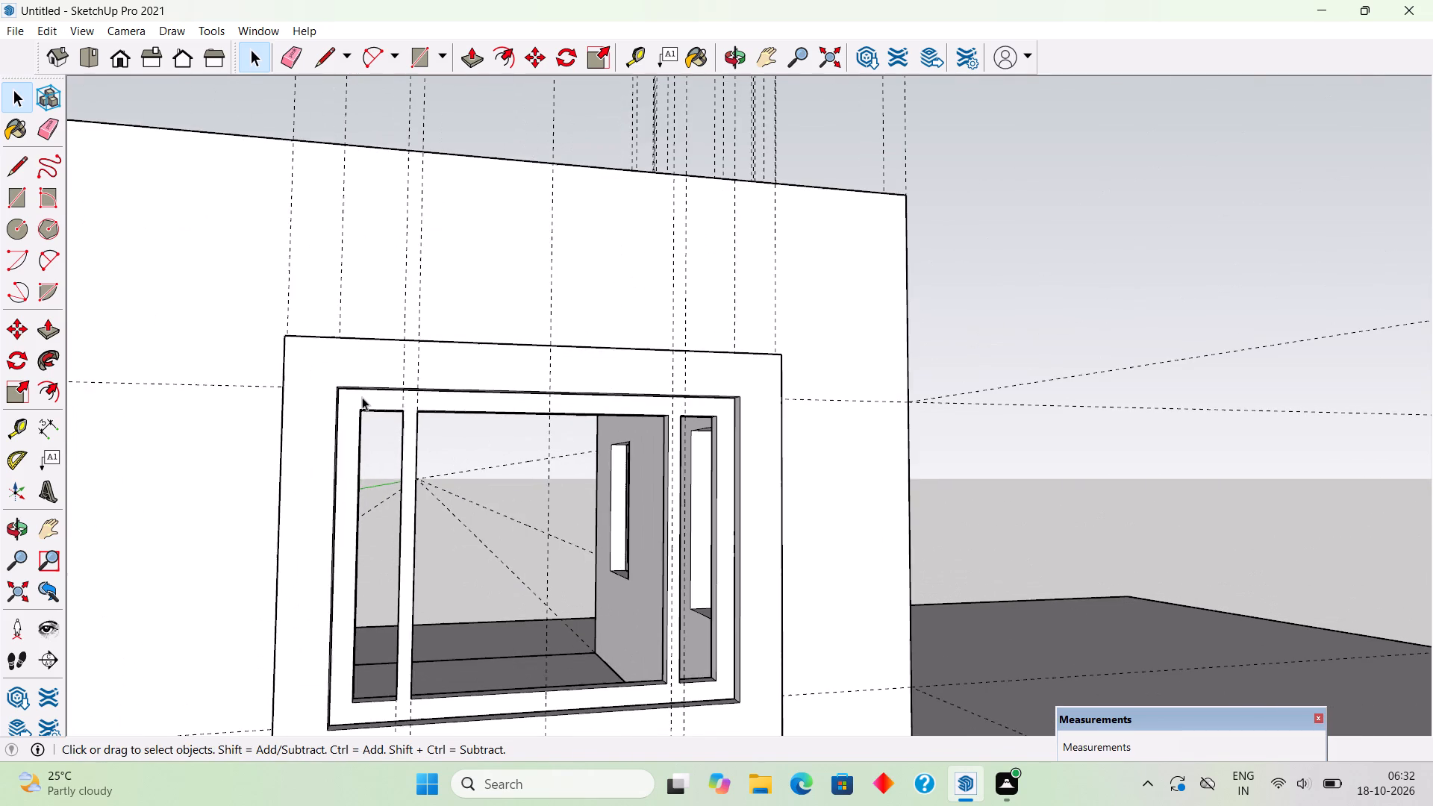
middle_click_drag(352, 394, 136, 405)
scroll(178, 453, "up", 4)
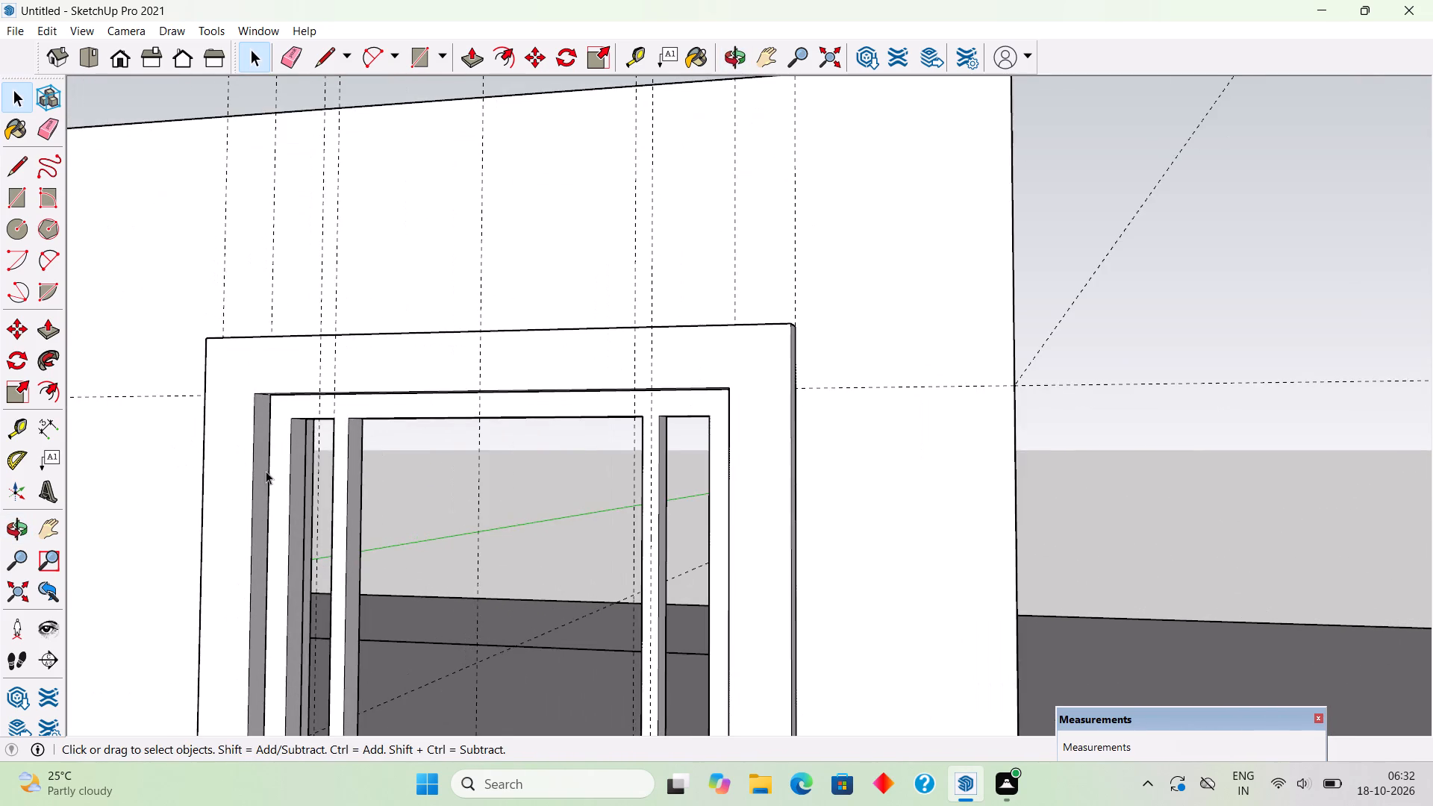
middle_click_drag(246, 473, 87, 487)
scroll(256, 635, "up", 4)
scroll(256, 635, "down", 2)
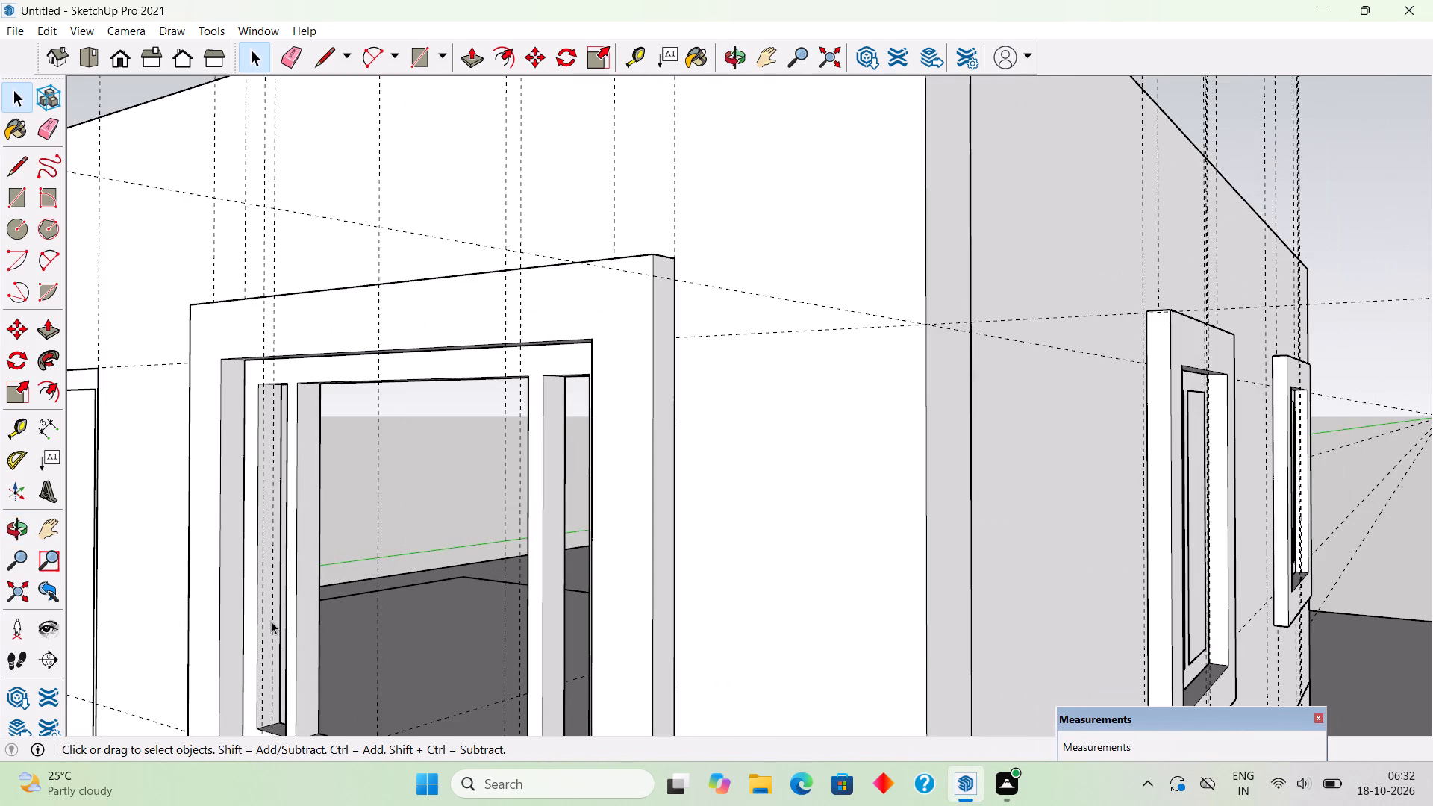
scroll(271, 621, "up", 1)
scroll(271, 620, "down", 3)
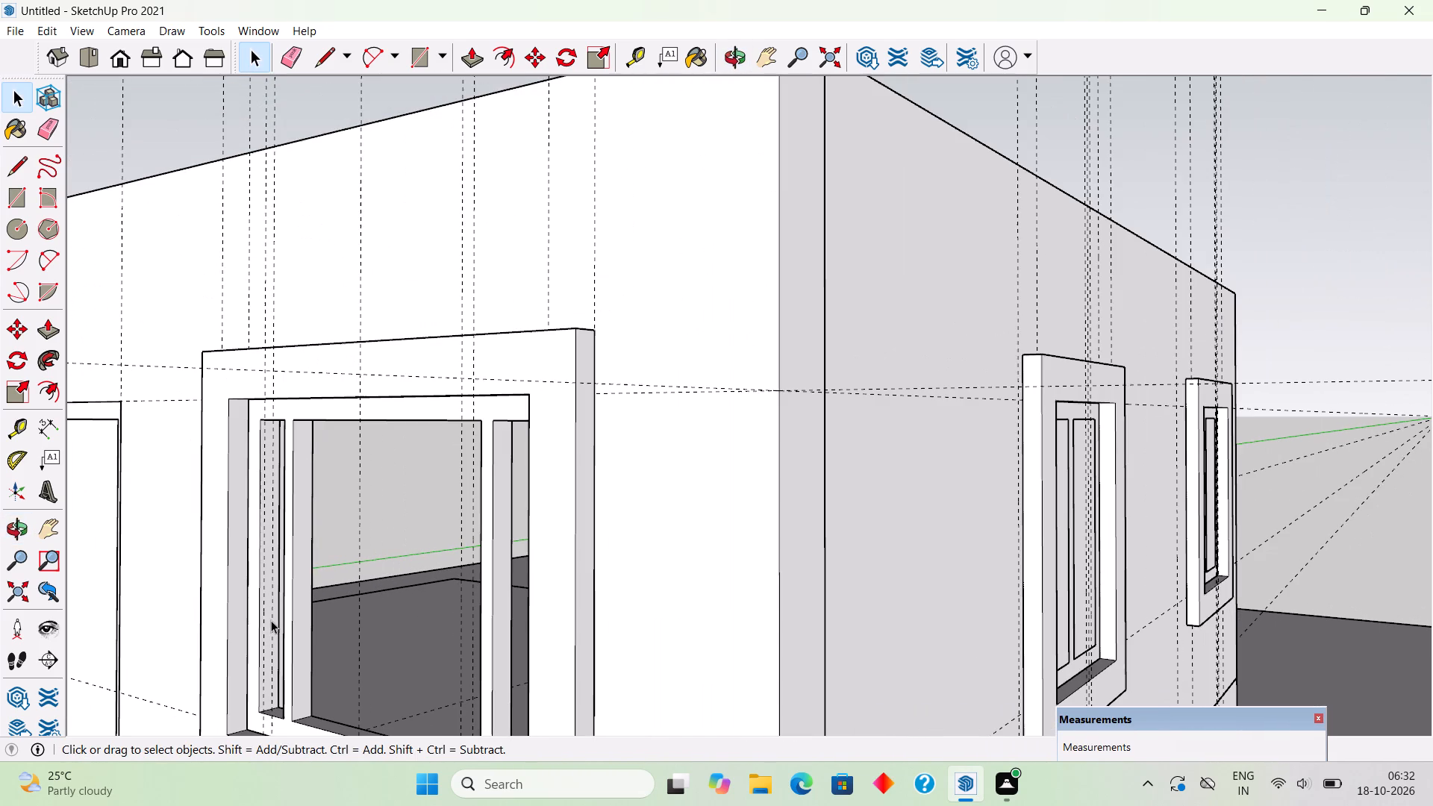
scroll(271, 620, "down", 13)
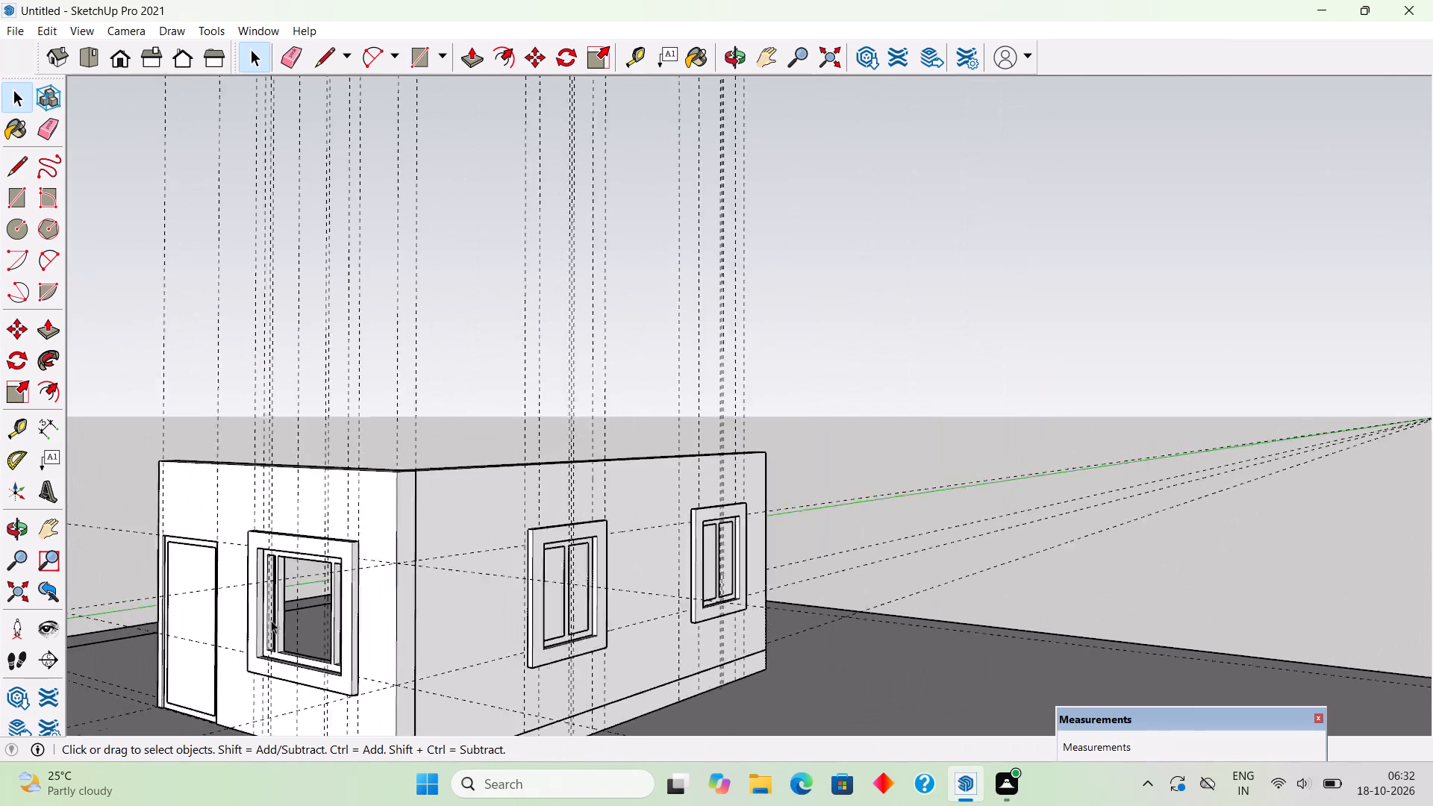
scroll(271, 620, "down", 7)
middle_click_drag(362, 660, 526, 646)
scroll(357, 625, "down", 5)
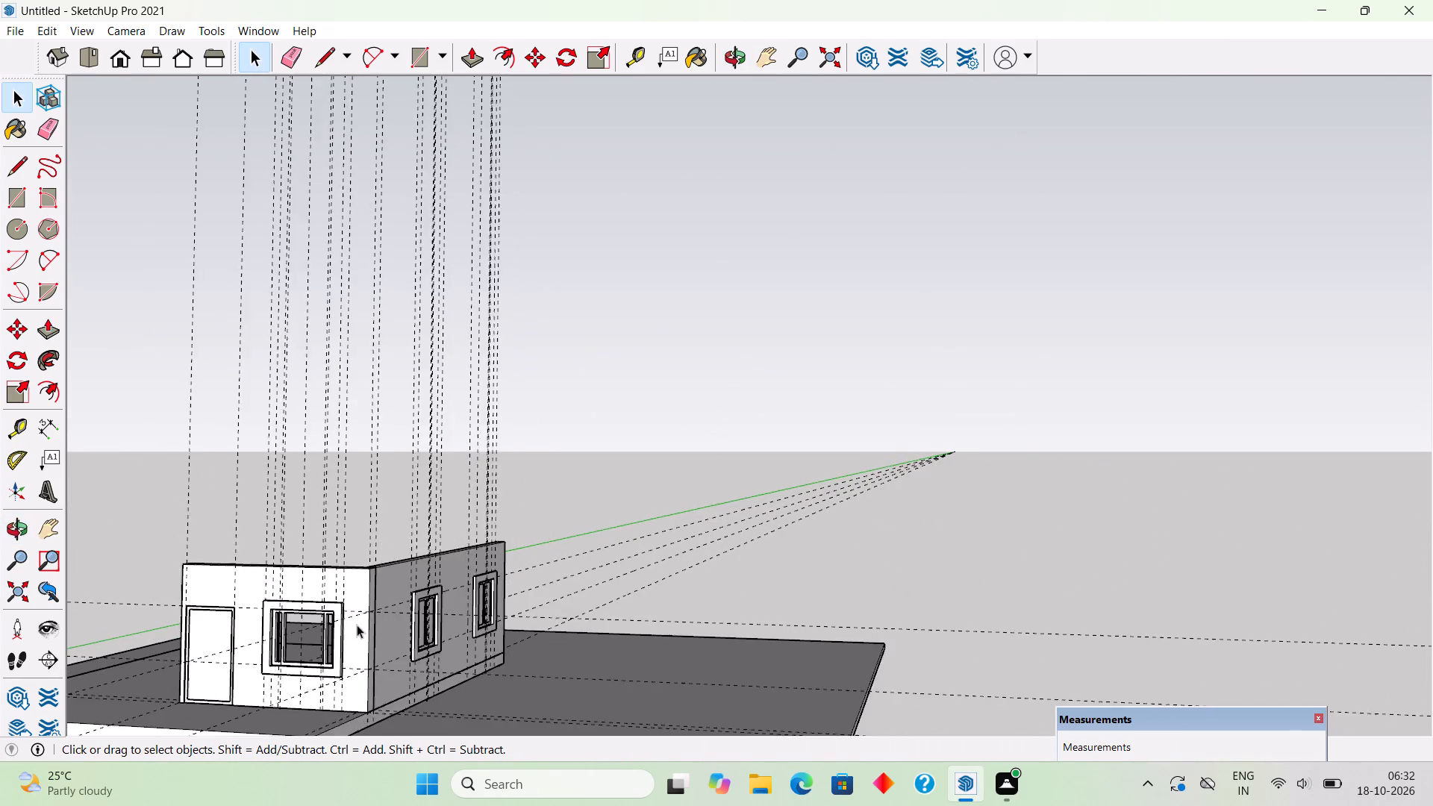
scroll(375, 487, "down", 4)
middle_click_drag(310, 601, 552, 599)
scroll(547, 592, "down", 2)
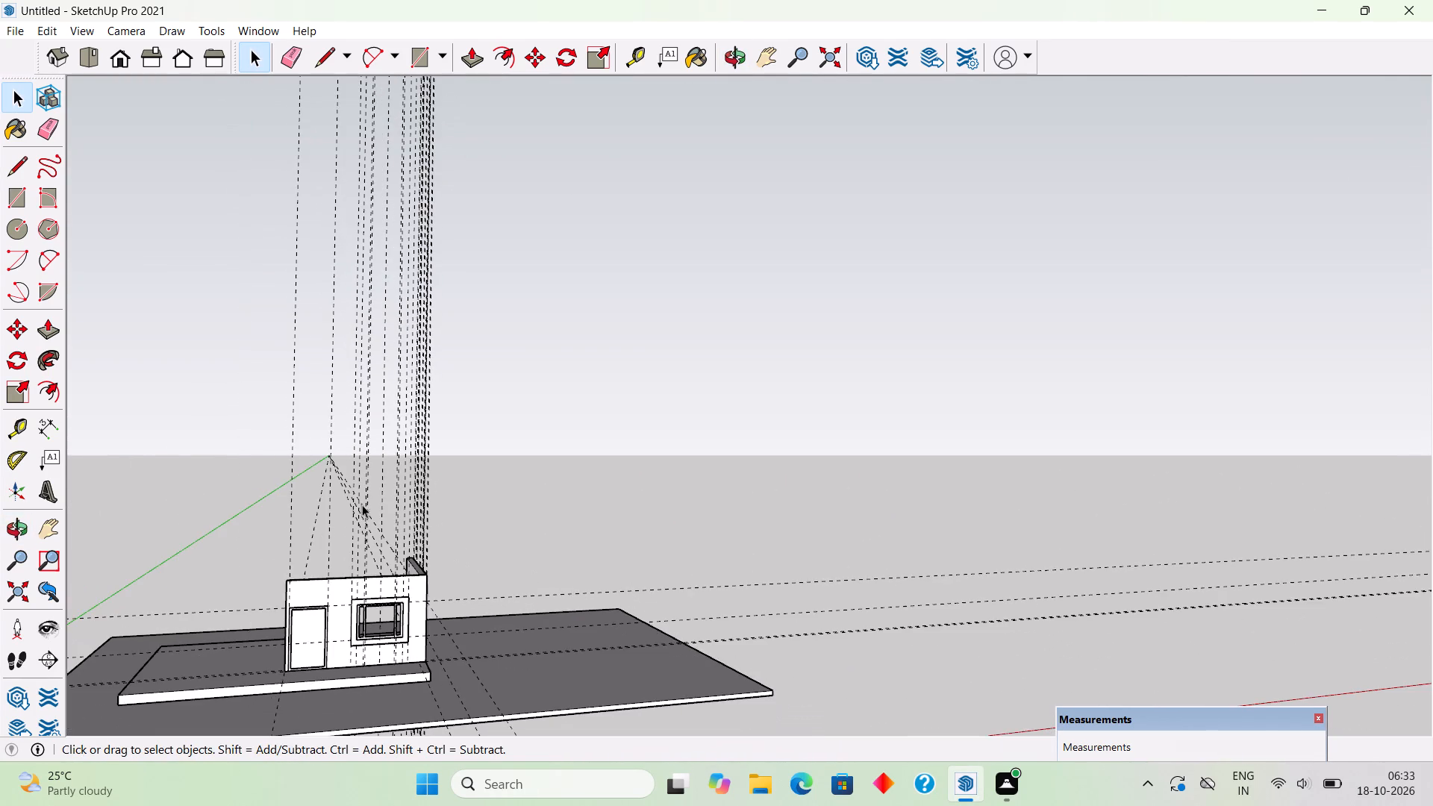
scroll(360, 503, "down", 3)
scroll(313, 684, "up", 19)
scroll(311, 664, "down", 1)
scroll(311, 664, "up", 2)
middle_click_drag(311, 664, 261, 713)
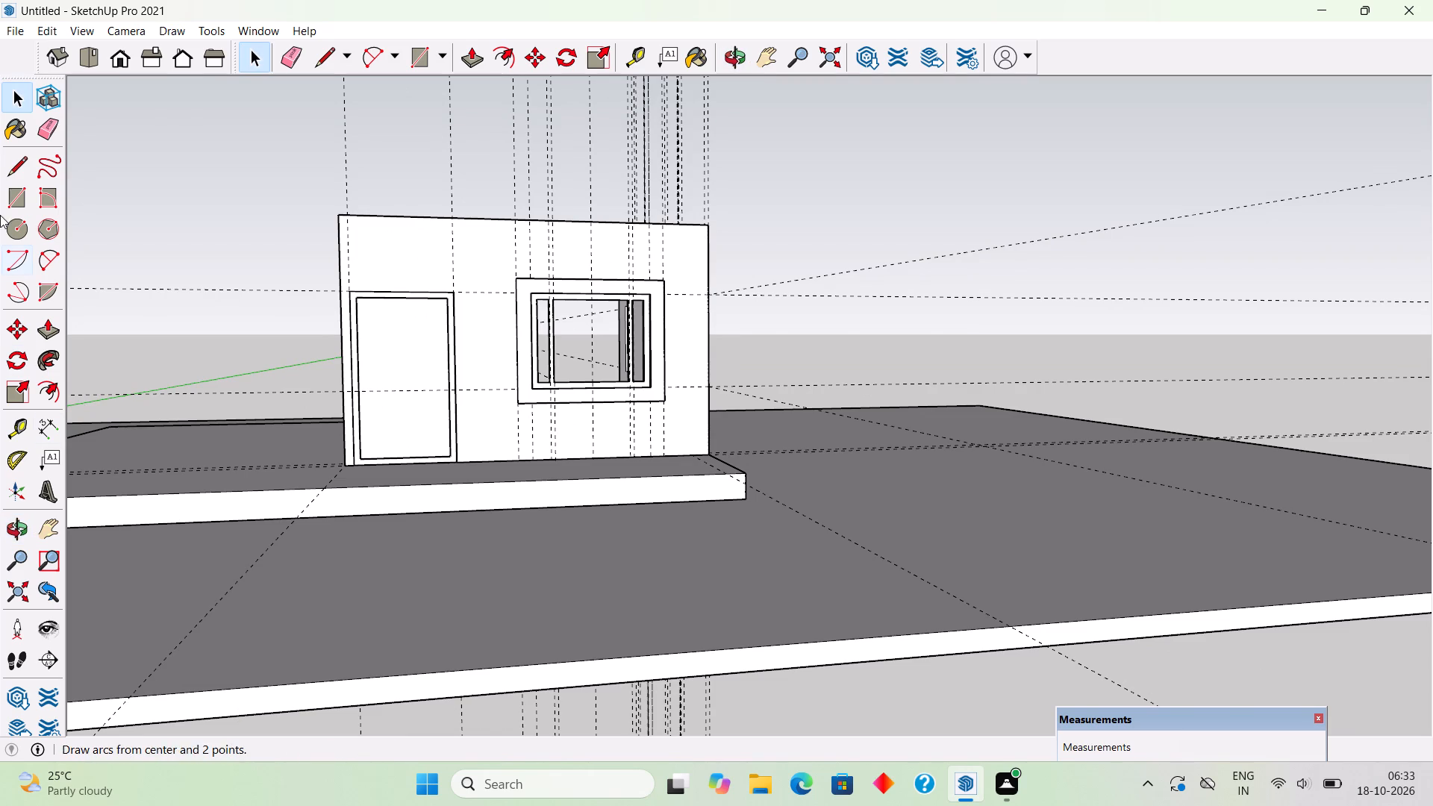
Delete all construction guides from the model.
left_click(47, 26)
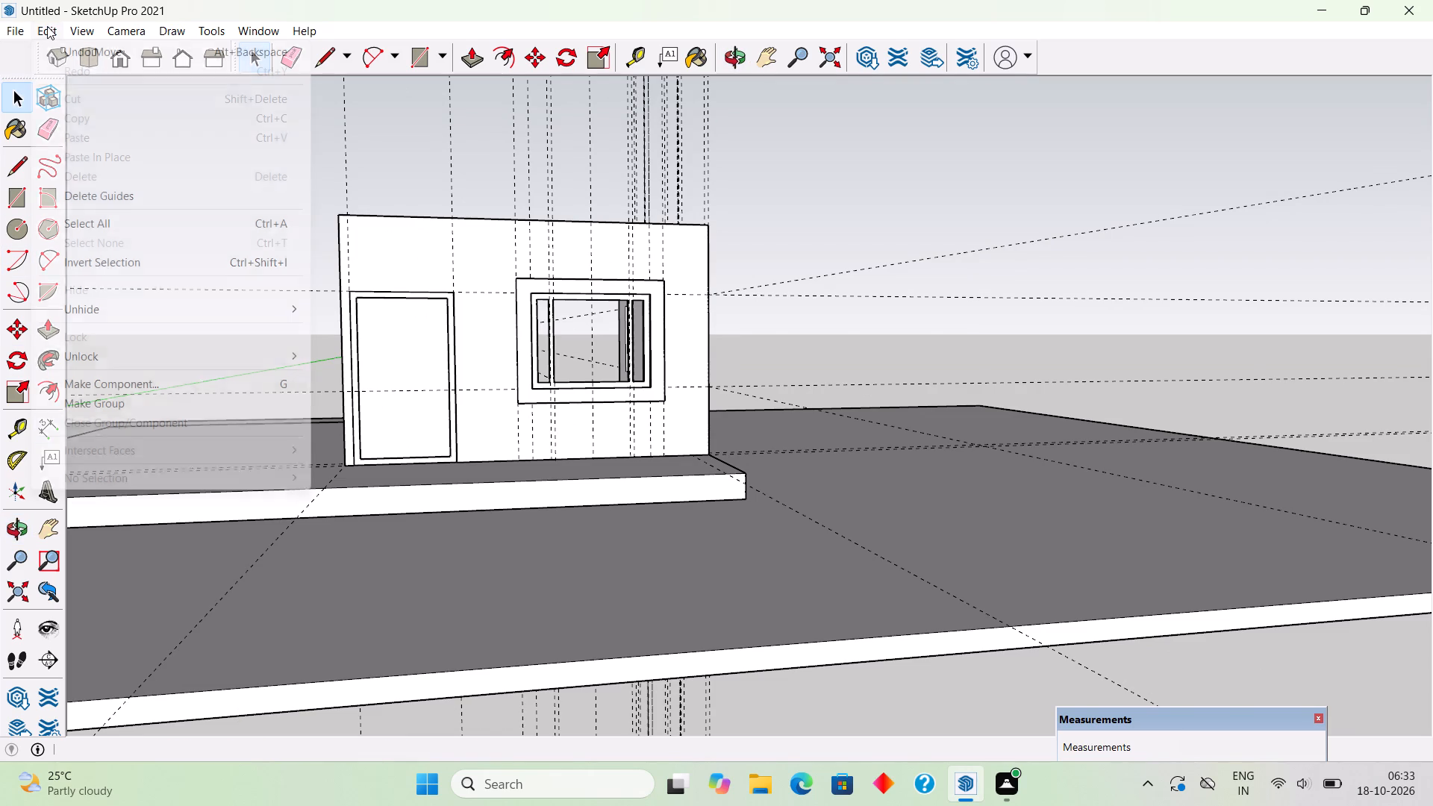
left_click(99, 204)
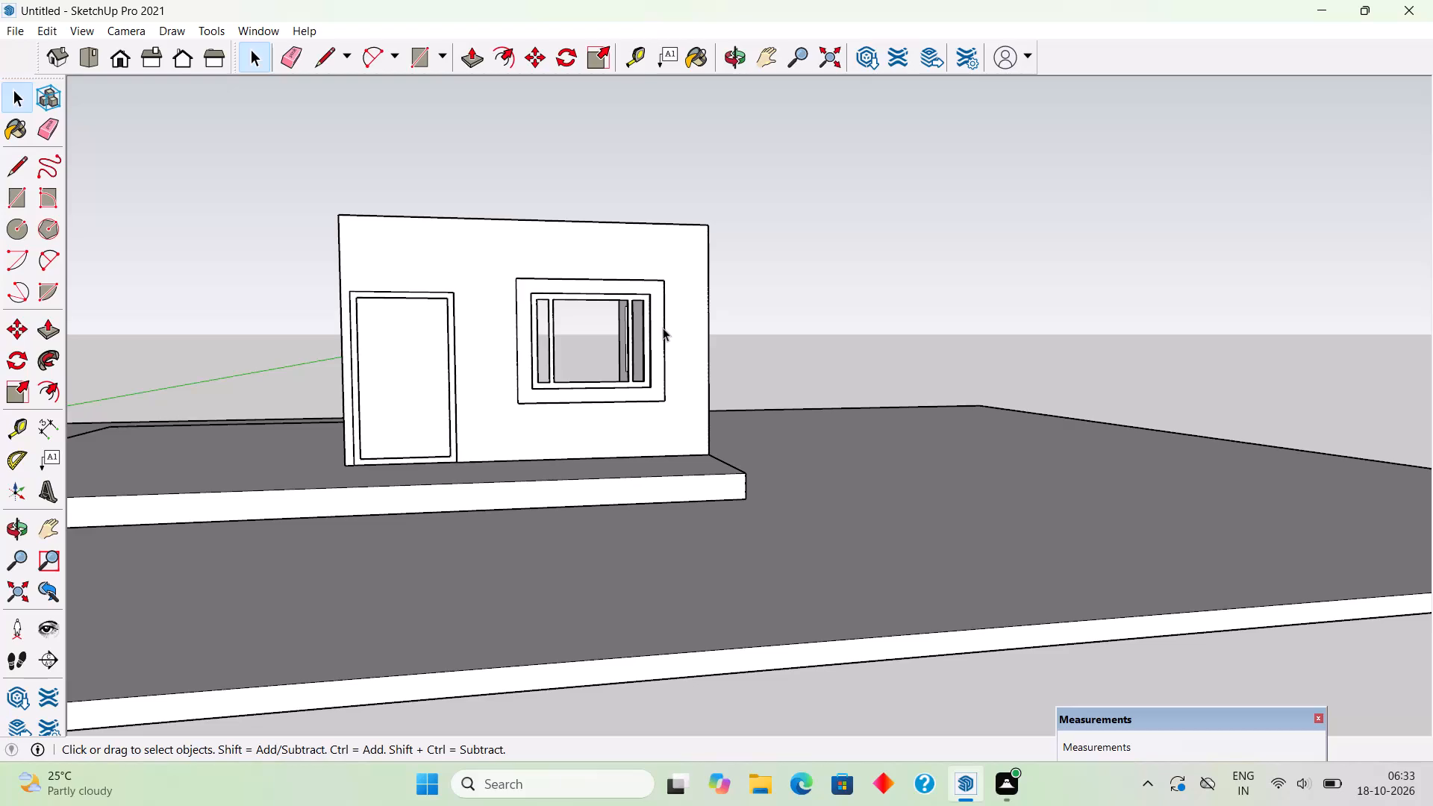
Place a vertical guide 1 1/2" in from the edge, midway across the inner side face of the sash's door-side narrow pane.
scroll(660, 328, "up", 5)
scroll(600, 302, "up", 12)
scroll(607, 346, "down", 4)
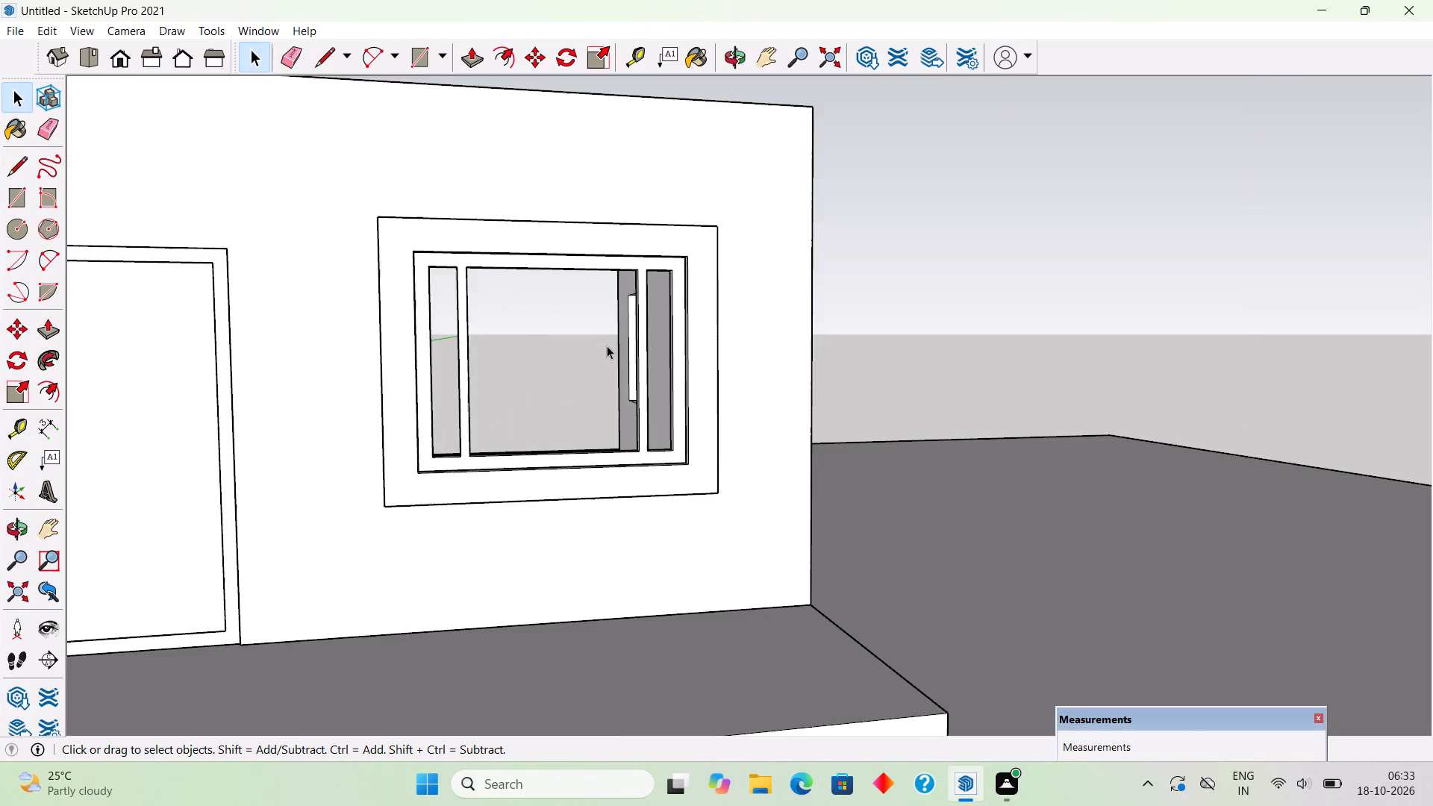
middle_click_drag(620, 346, 93, 375)
scroll(154, 318, "up", 14)
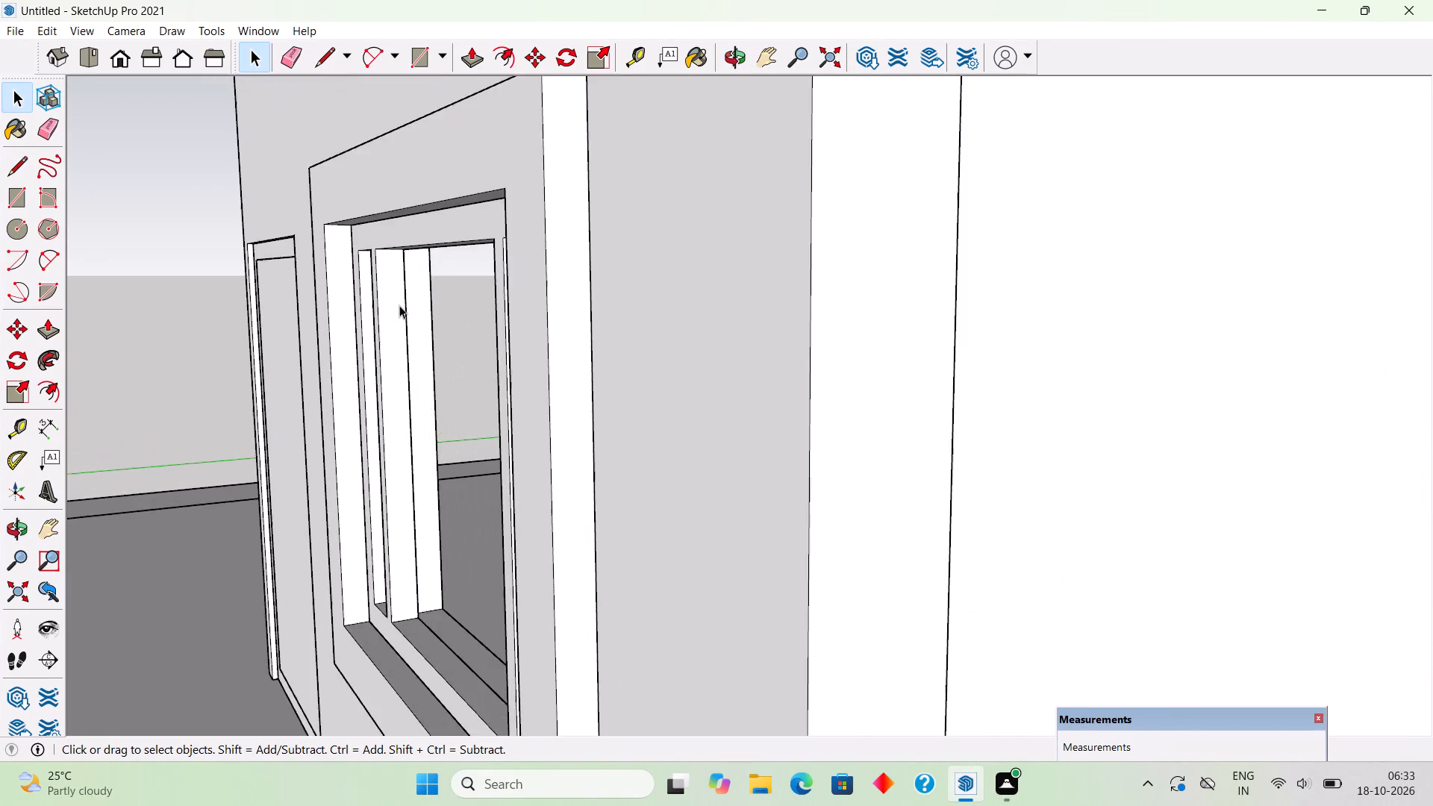
scroll(399, 305, "up", 7)
middle_click_drag(355, 349, 434, 350)
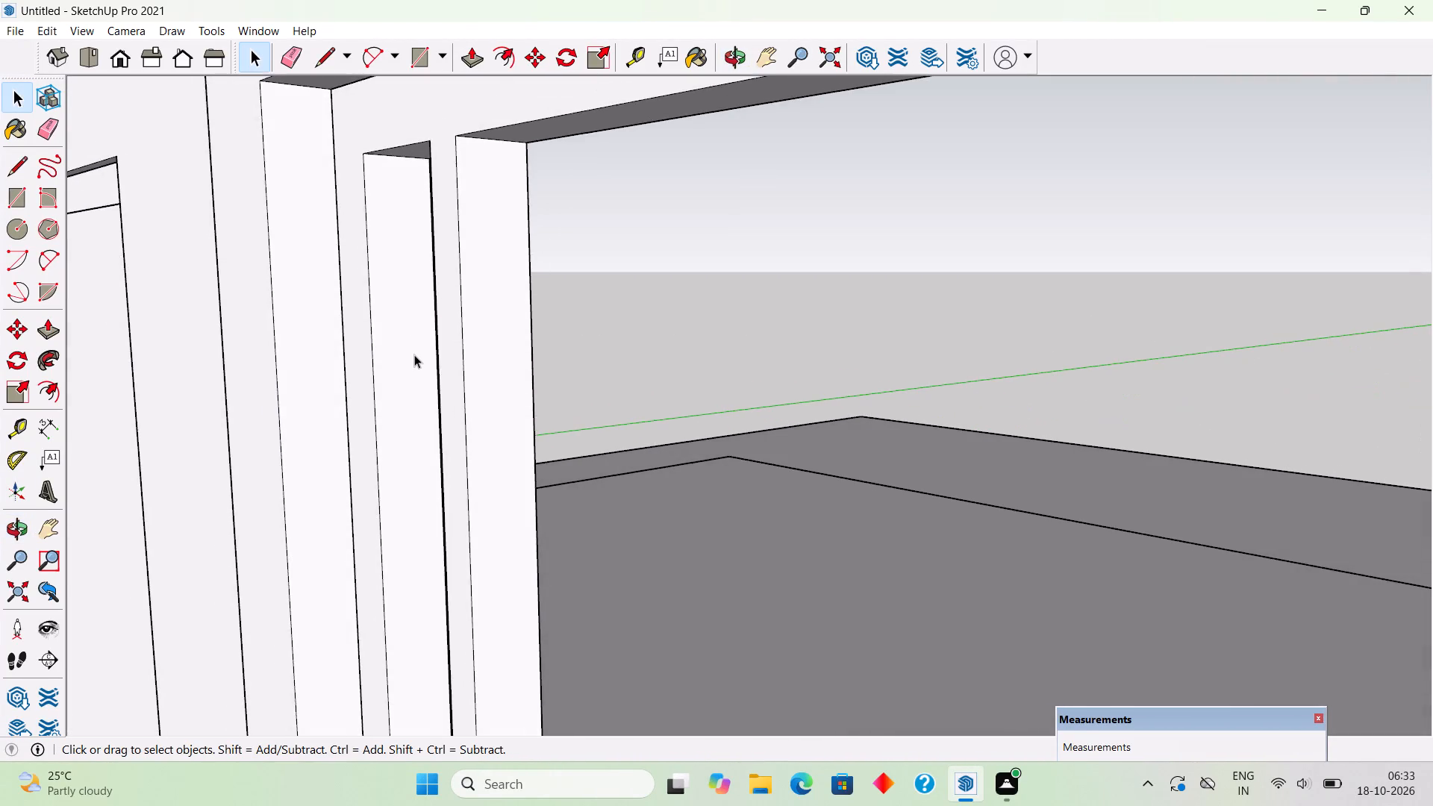
scroll(414, 354, "up", 5)
middle_click_drag(449, 375, 478, 384)
scroll(478, 384, "down", 4)
scroll(519, 188, "up", 3)
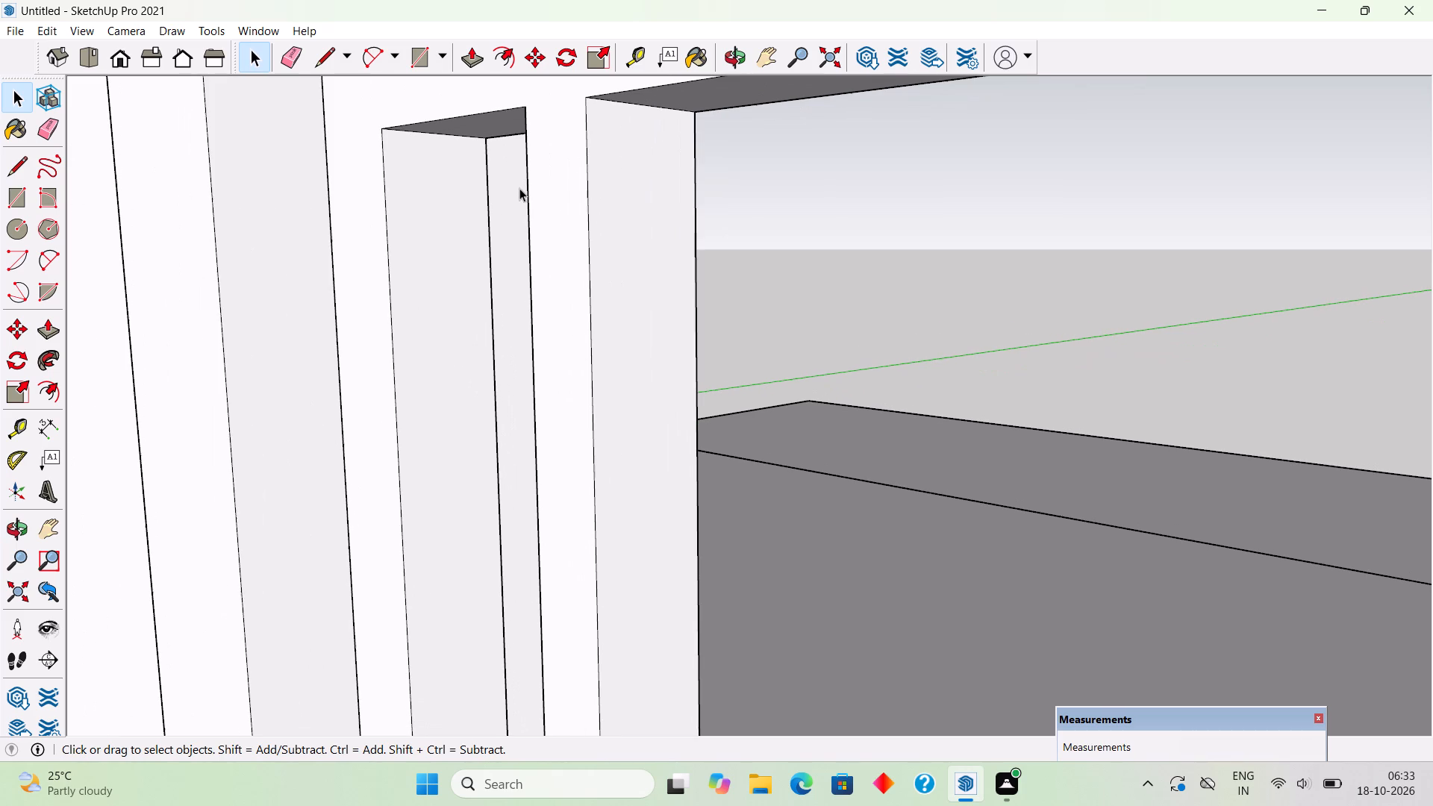
key("t")
left_click(387, 261)
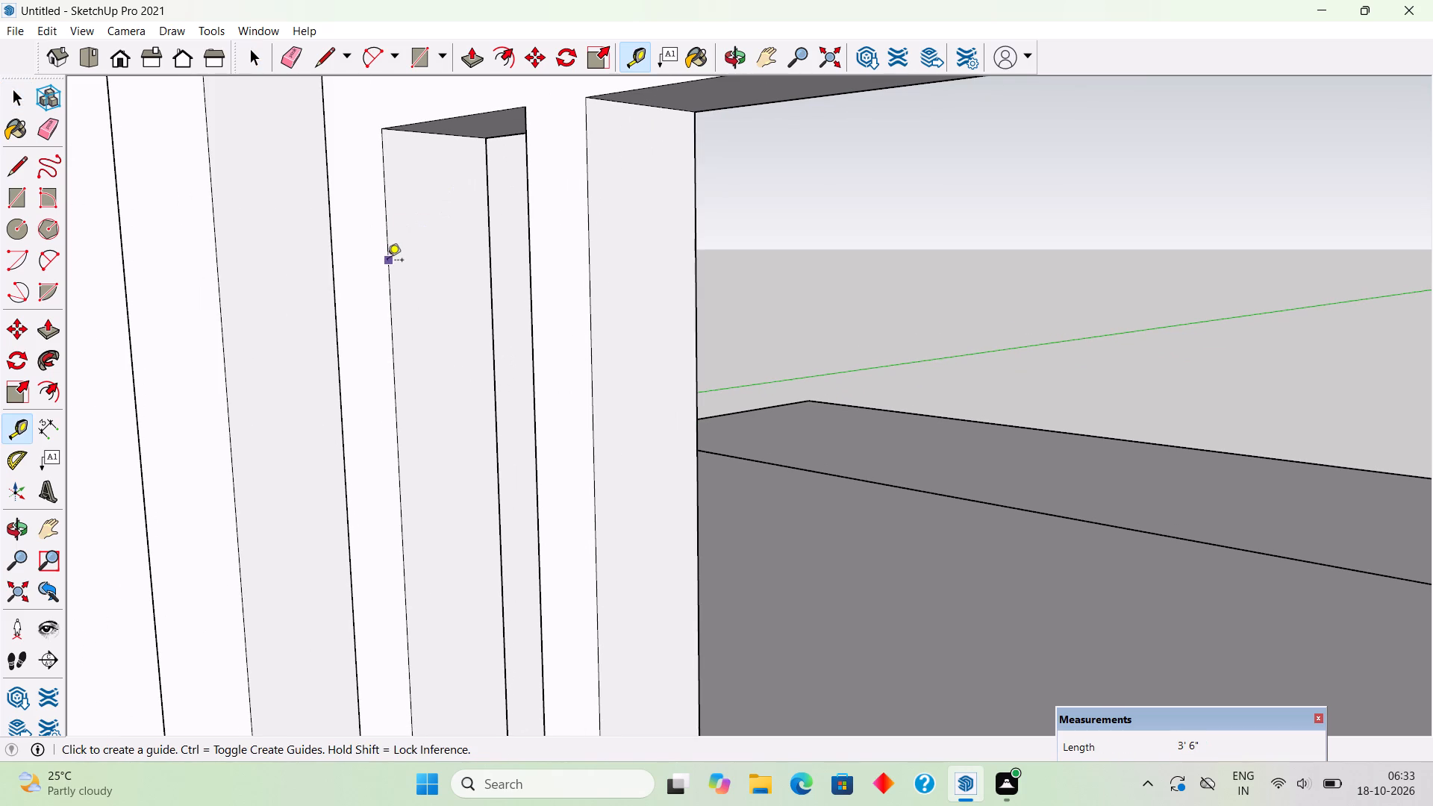
left_click(439, 137)
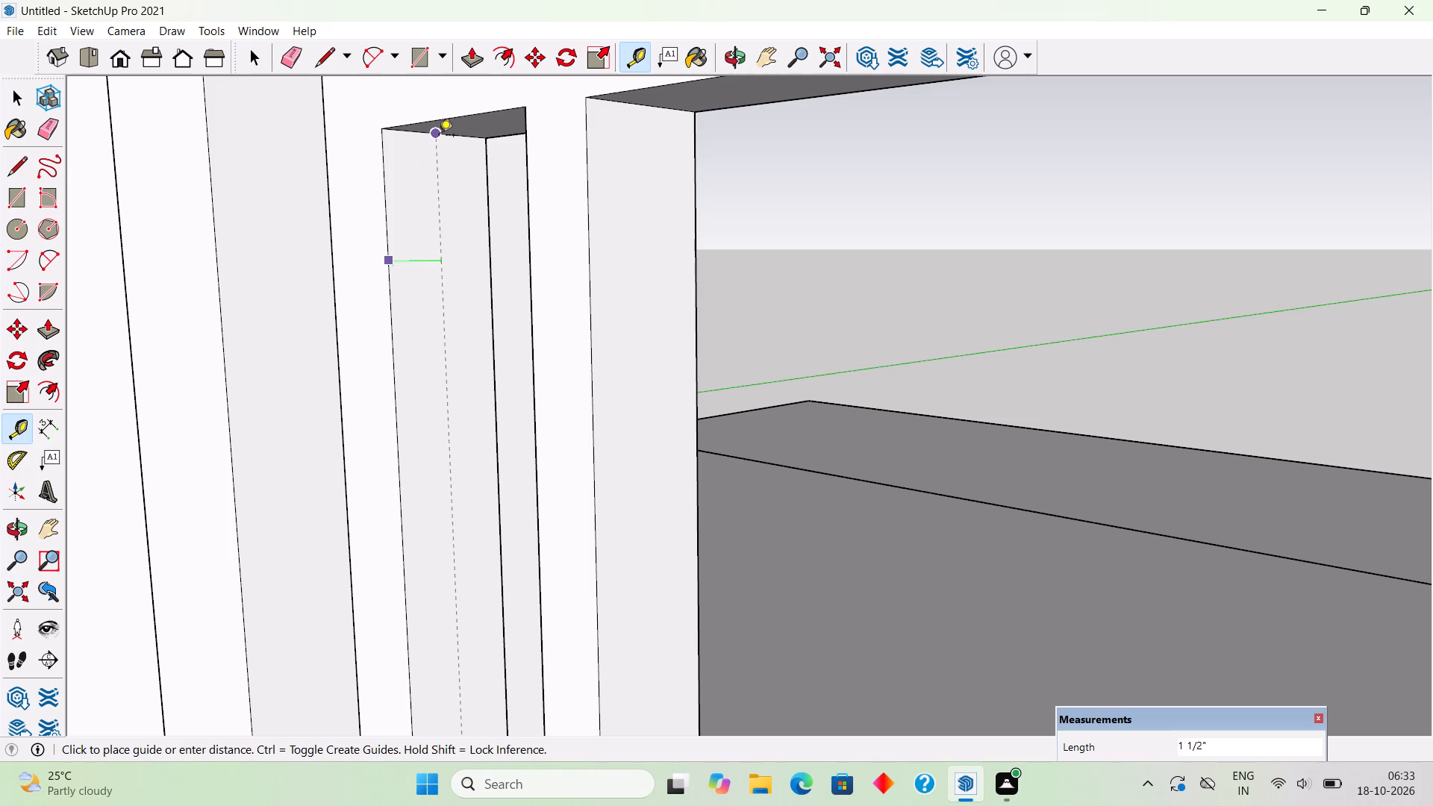
Draw a circle of about 5/16" radius centred on the vertical guide, near the top of the narrow pane's inner side face.
key("c")
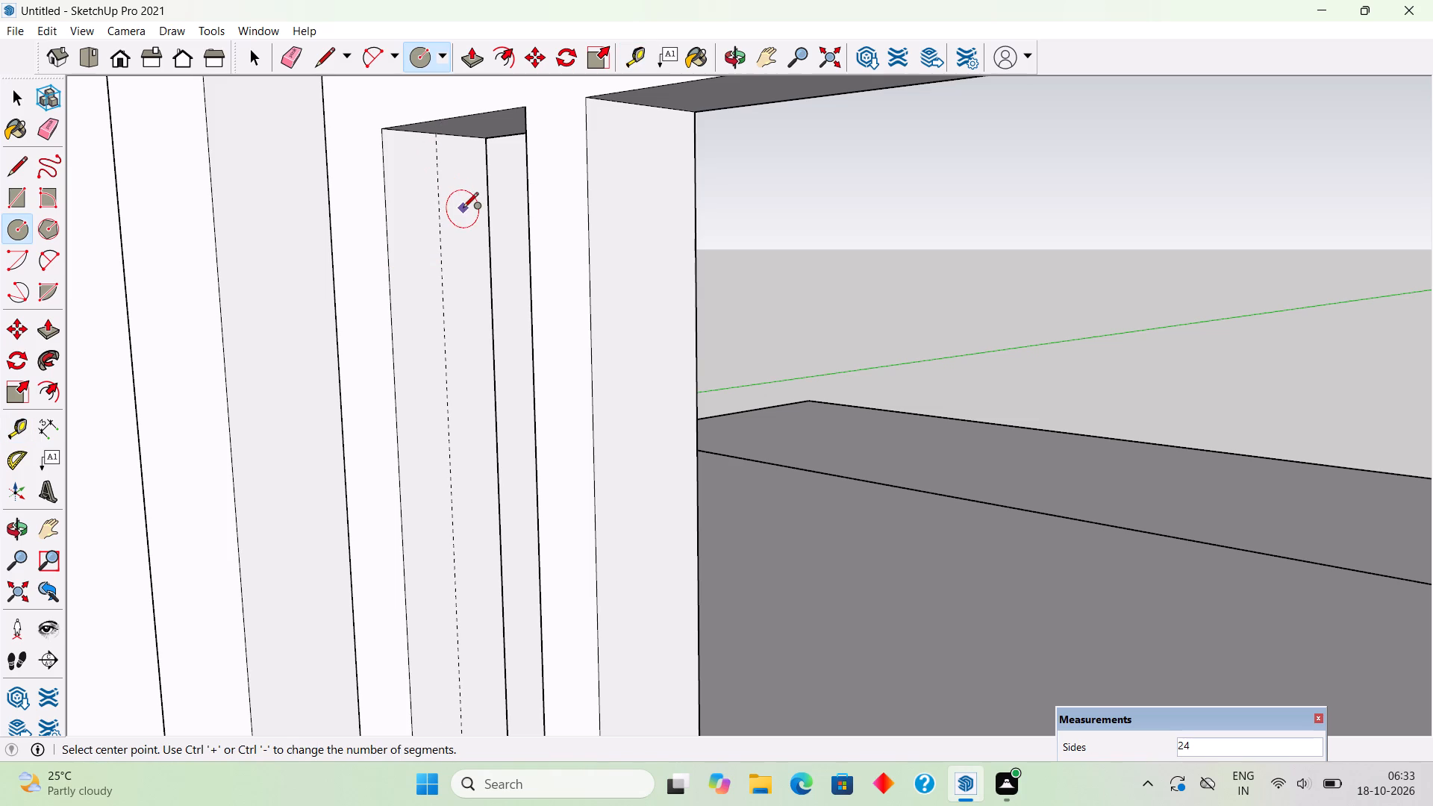
left_click(437, 244)
scroll(443, 284, "up", 4)
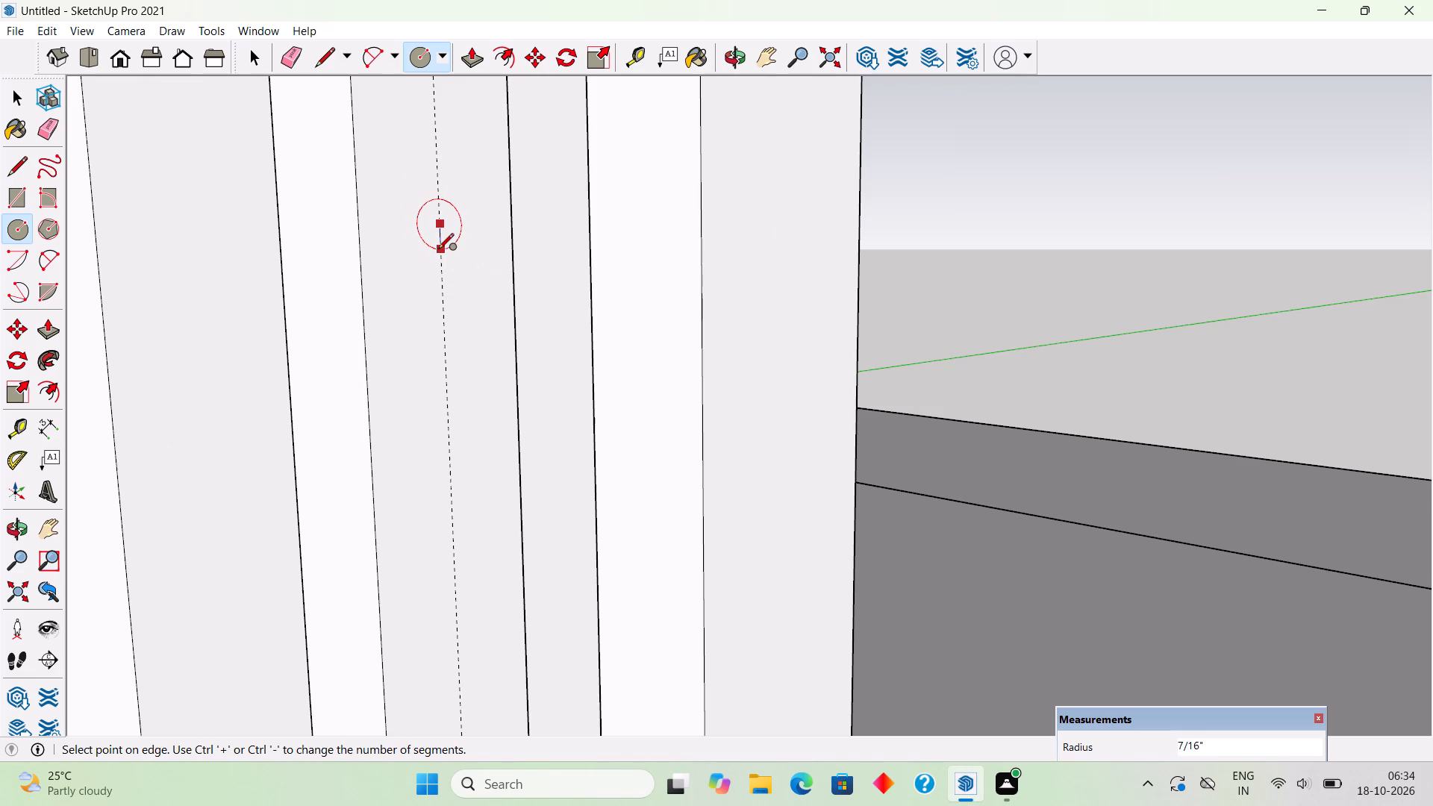
left_click(435, 243)
Push/Pull the circle 4' 6" across all three panes to the sash's far side, forming a horizontal round bar.
key("p")
left_click(428, 215)
scroll(763, 282, "down", 4)
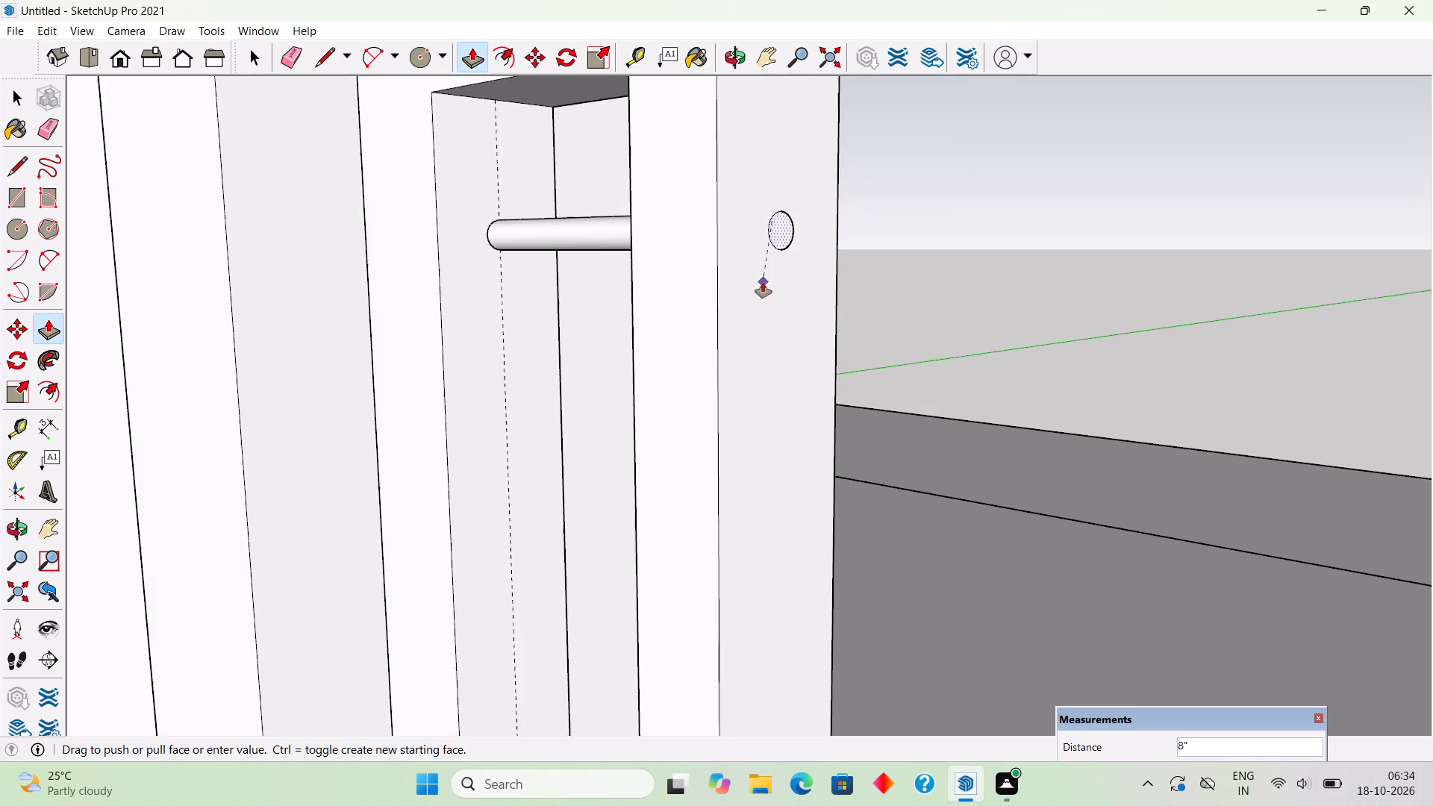
scroll(763, 282, "down", 20)
scroll(763, 282, "down", 5)
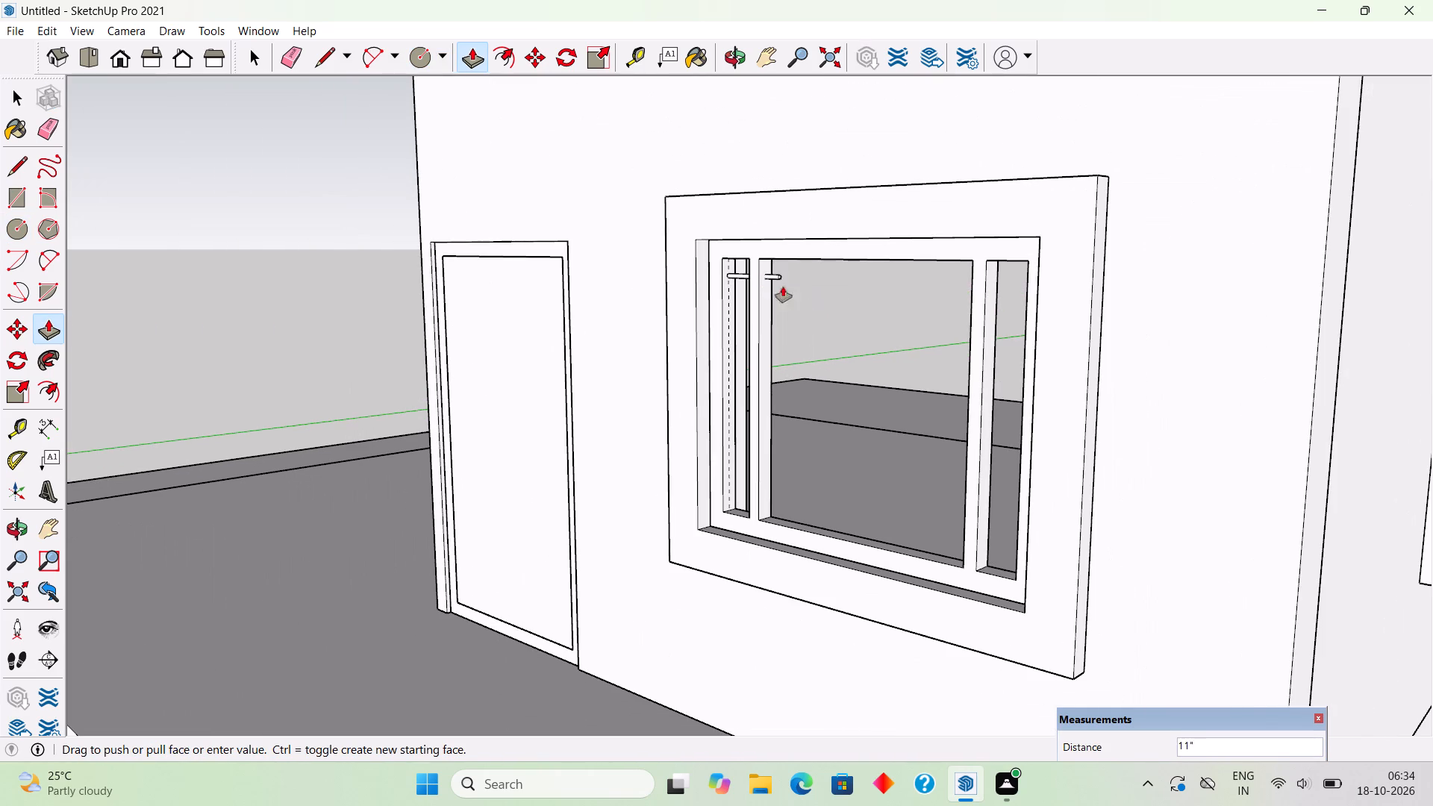
left_click(1030, 299)
key("space")
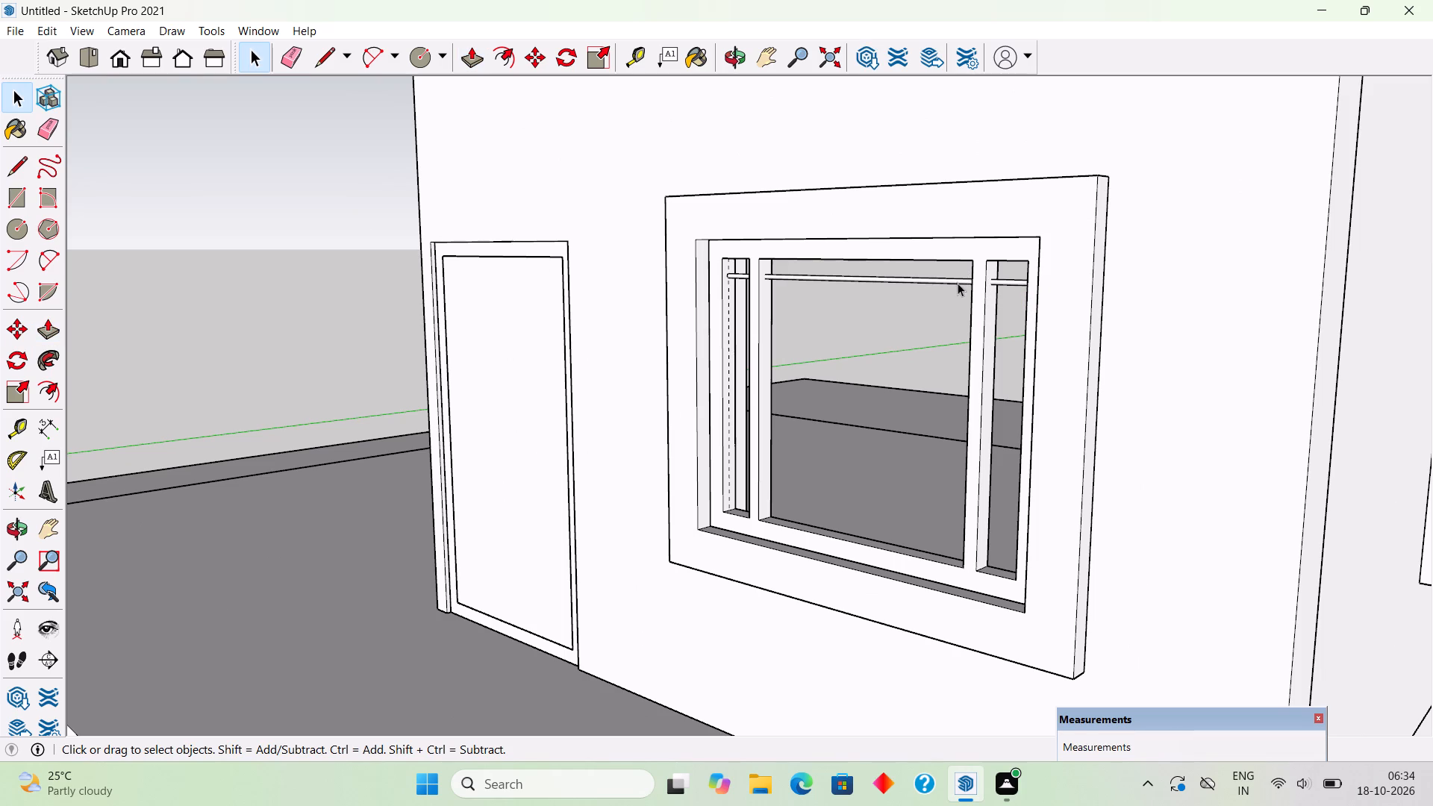
Make the whole horizontal bar a group.
triple_click(952, 281)
left_click(952, 281)
right_click(952, 281)
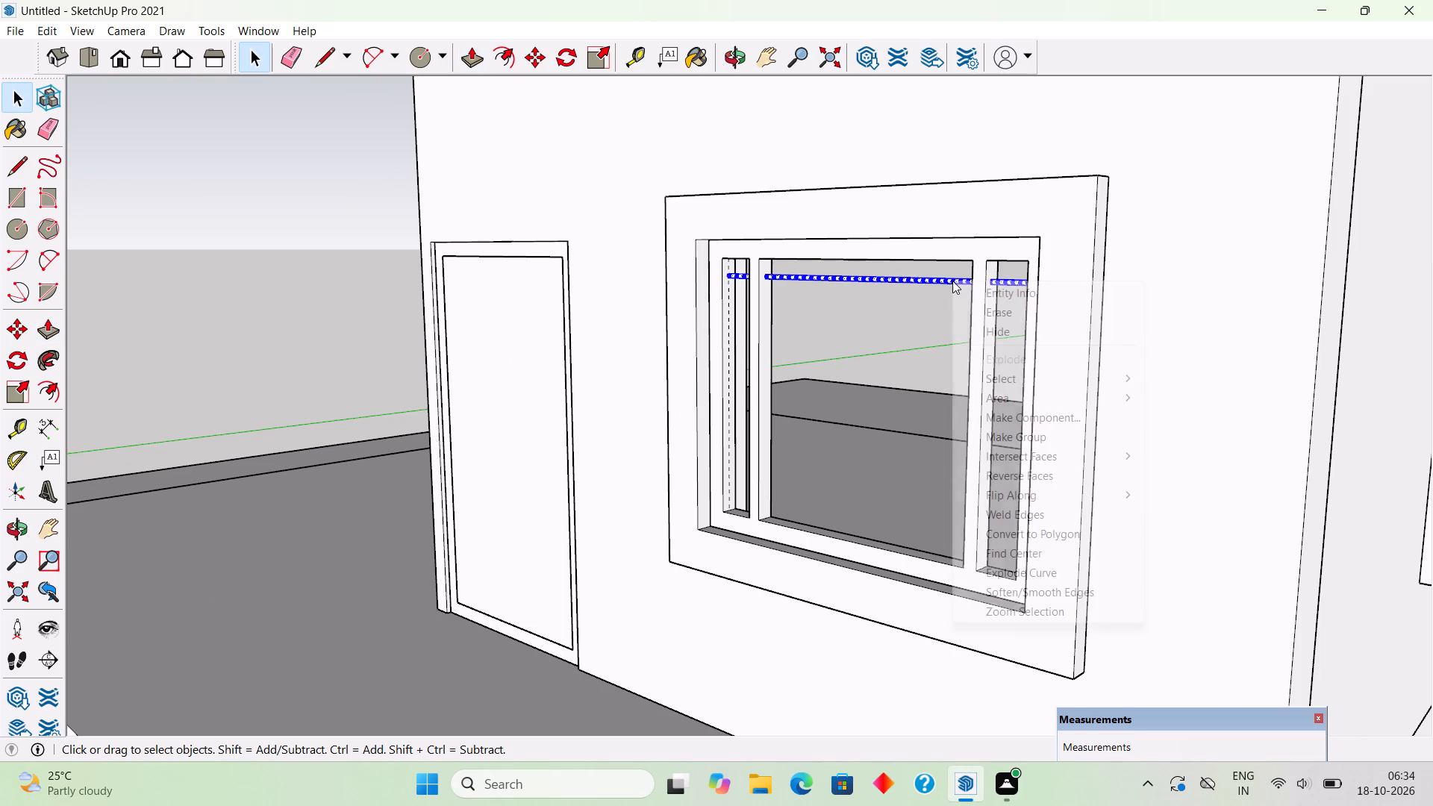
left_click(1010, 440)
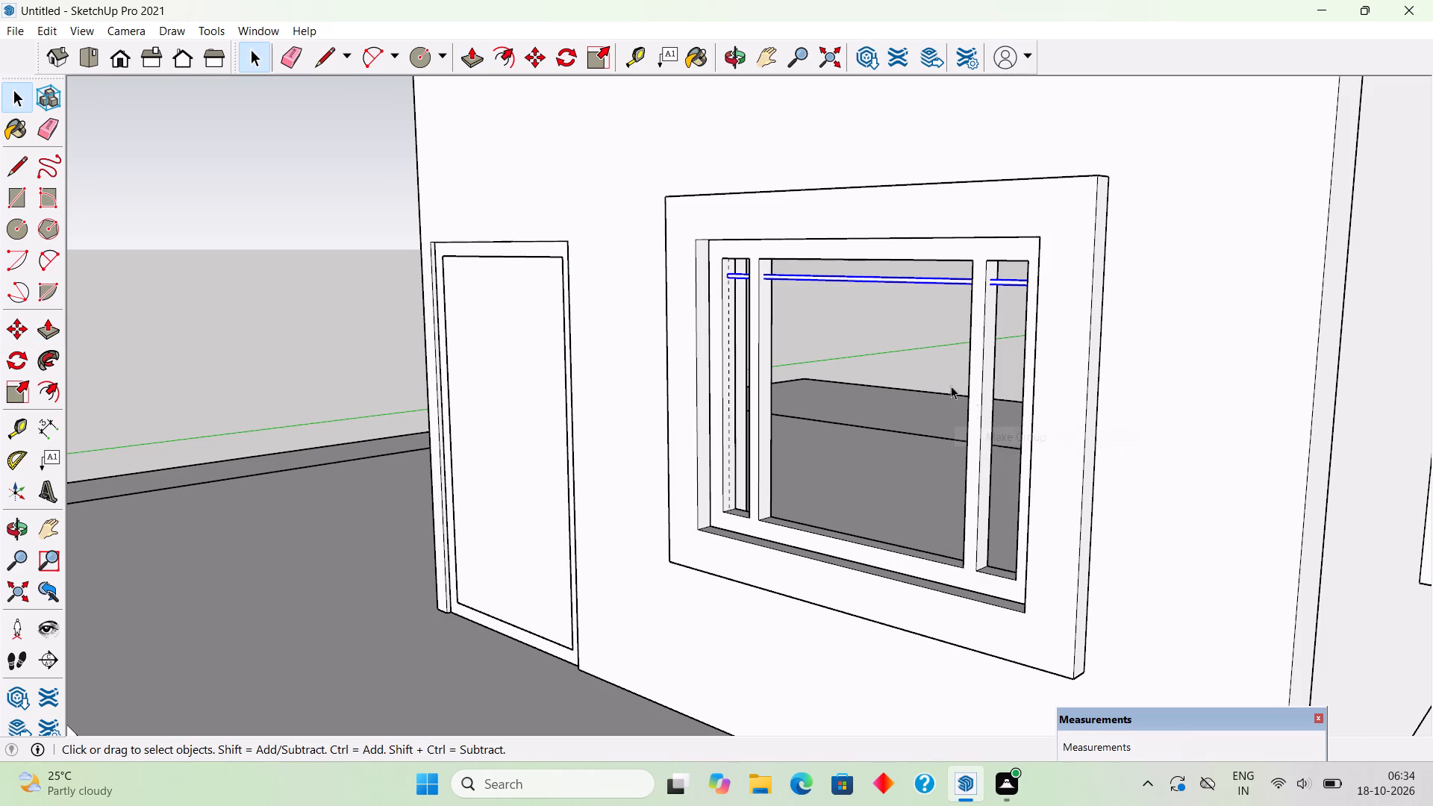
left_click(887, 339)
Copy the bar group straight down along the guide at 3" spacing, making 10 copies.
middle_click_drag(971, 481, 1265, 440)
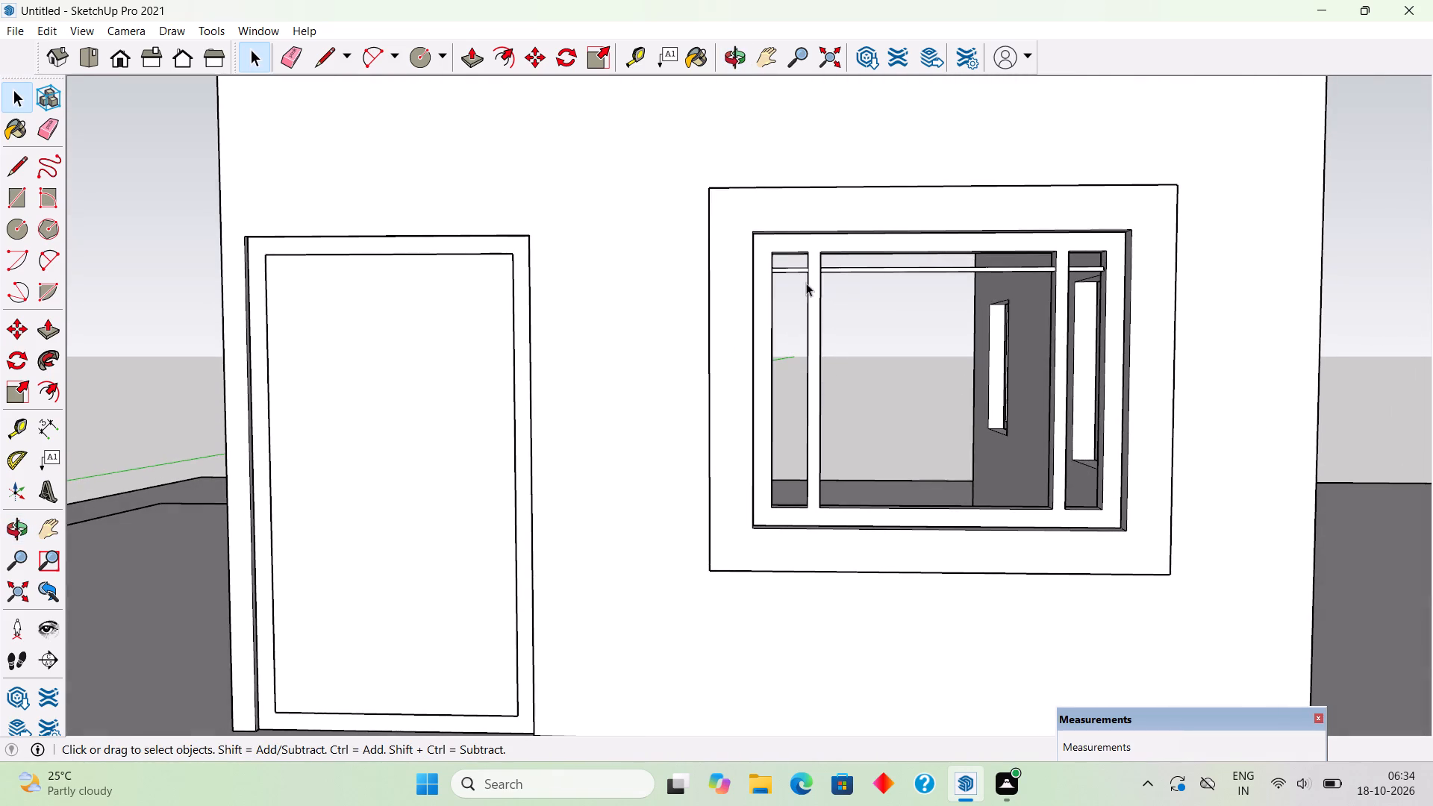
scroll(805, 283, "up", 3)
scroll(794, 286, "down", 4)
middle_click_drag(779, 296, 558, 337)
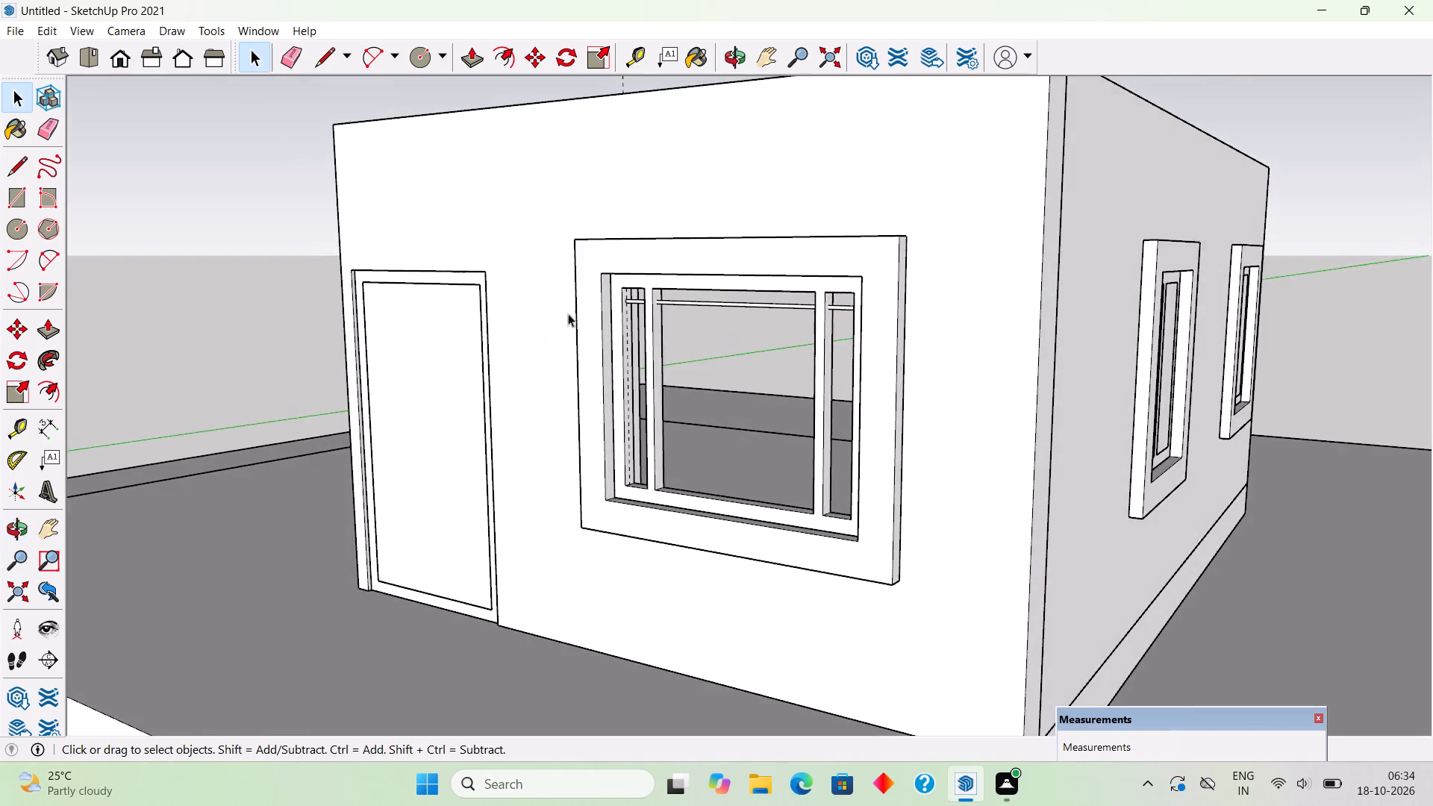
scroll(593, 303, "up", 7)
scroll(662, 290, "up", 12)
middle_click_drag(654, 303, 626, 262)
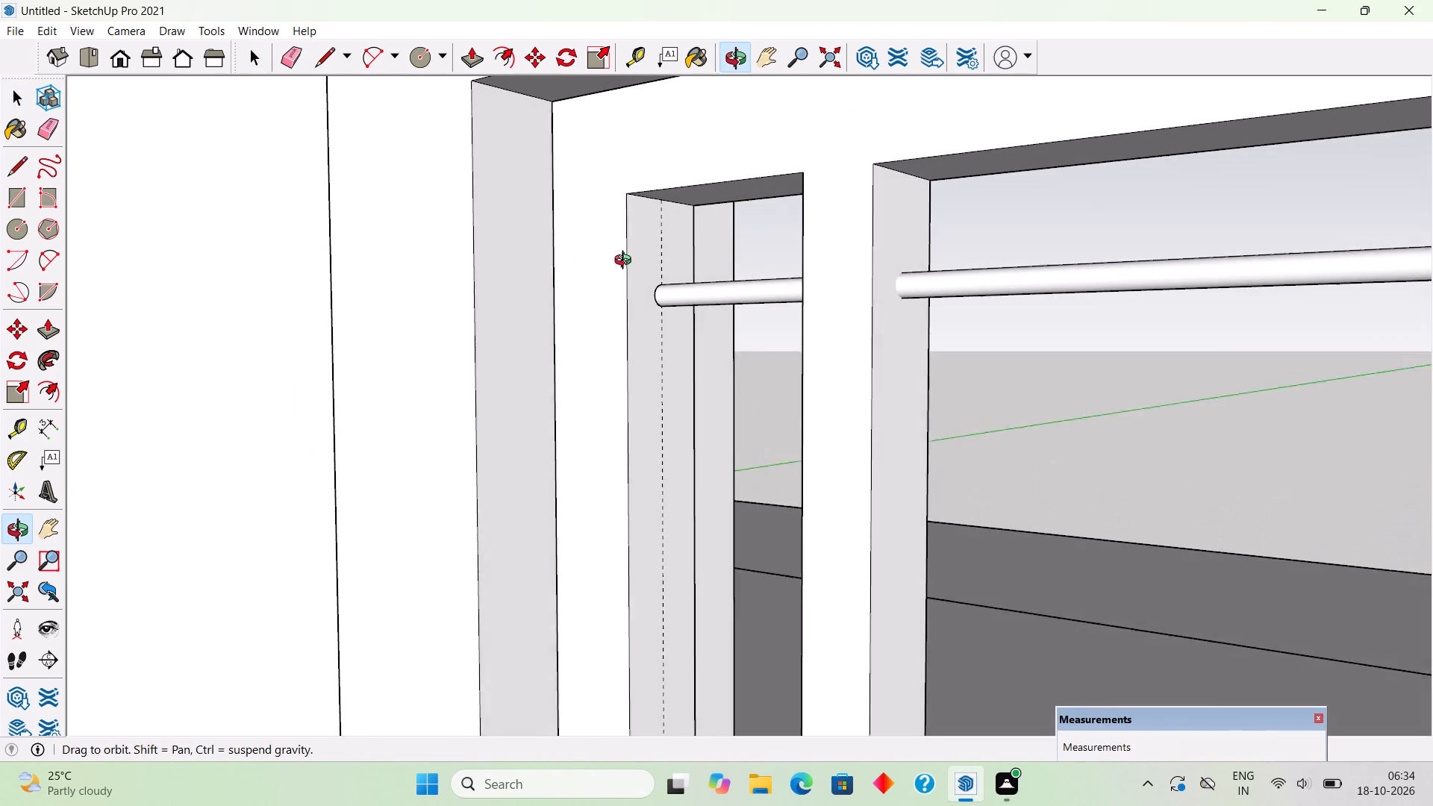
middle_click_drag(626, 262, 626, 245)
key("m")
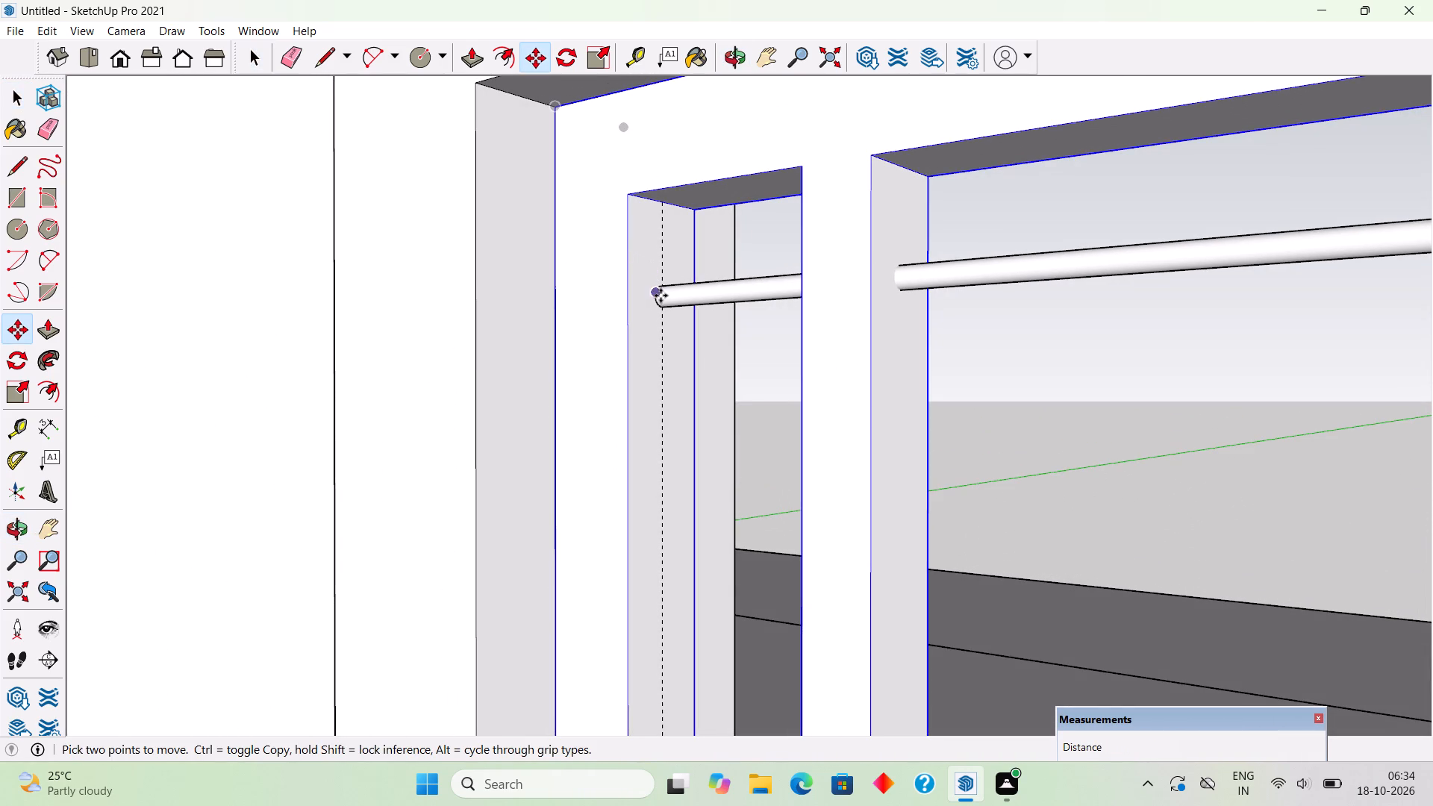
key("space")
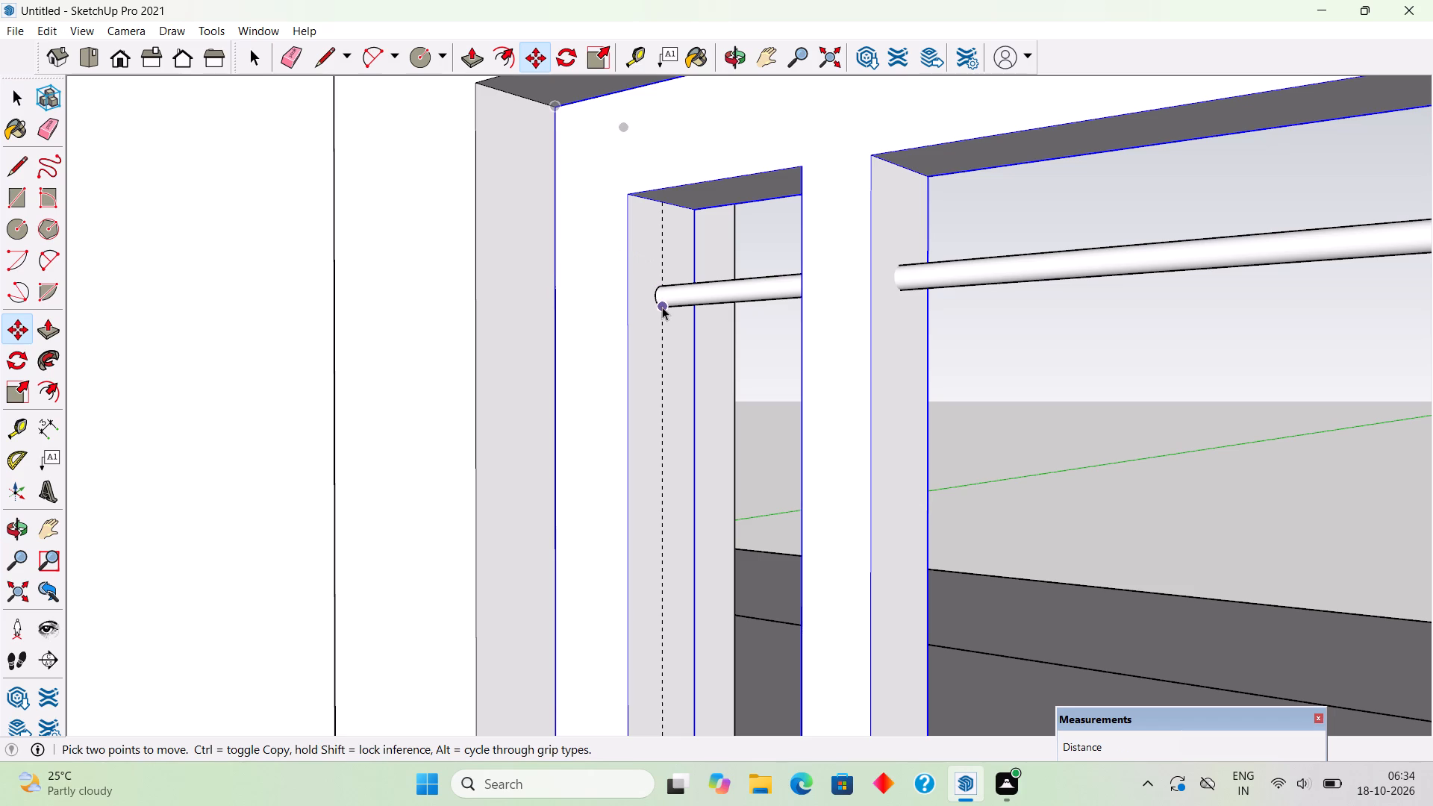
left_click(662, 307)
key("m")
left_click(662, 307)
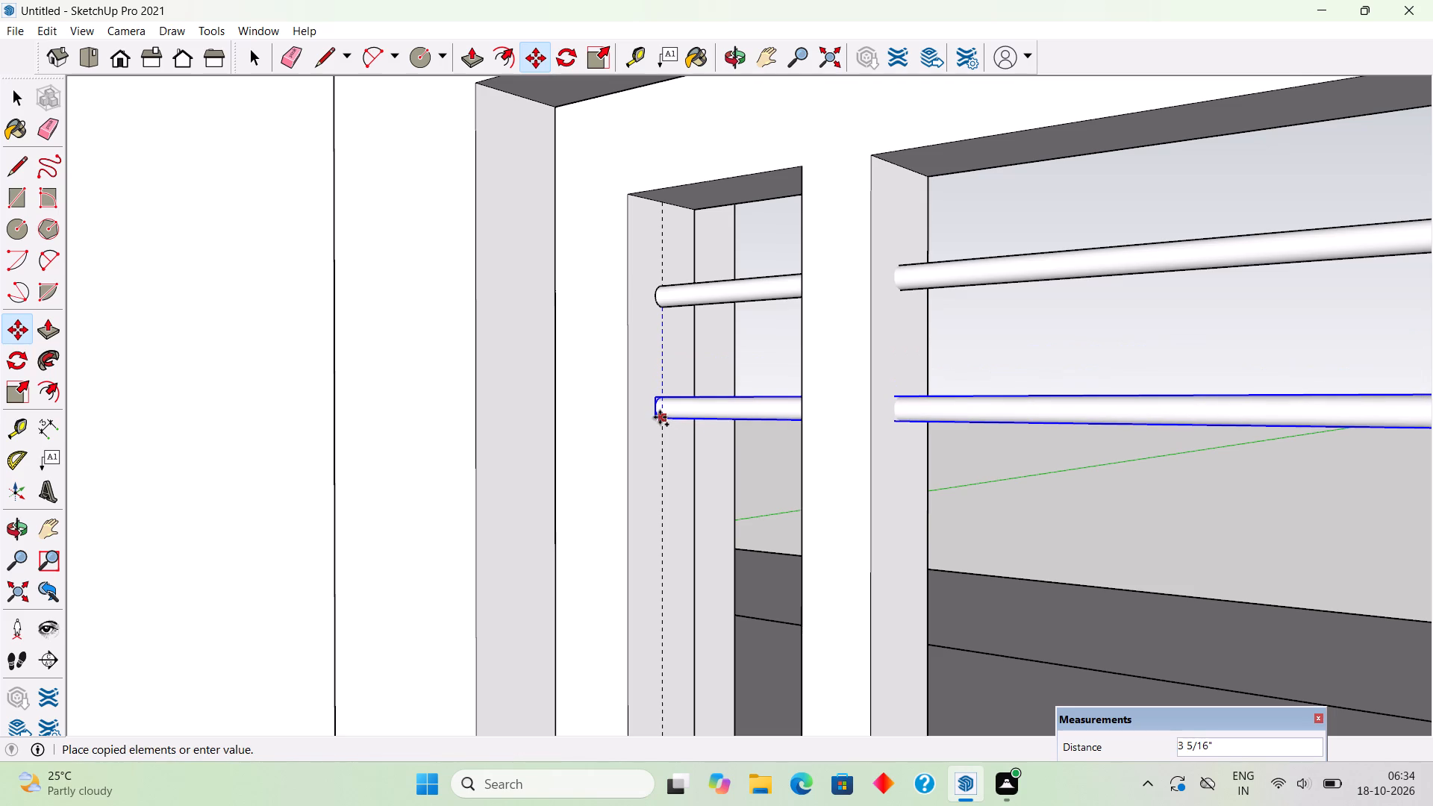
type("3\"")
key("Return")
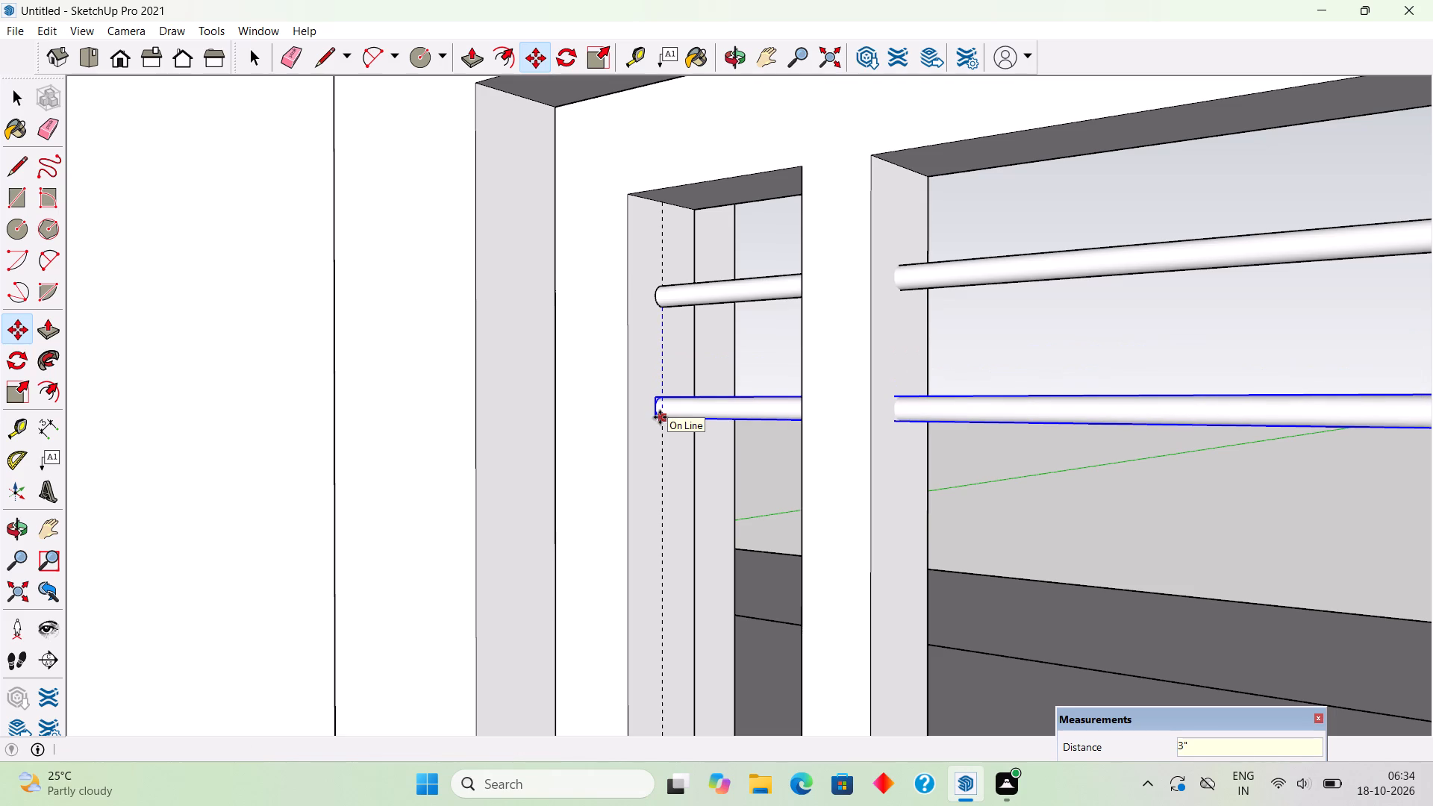
type("x10")
key("Return")
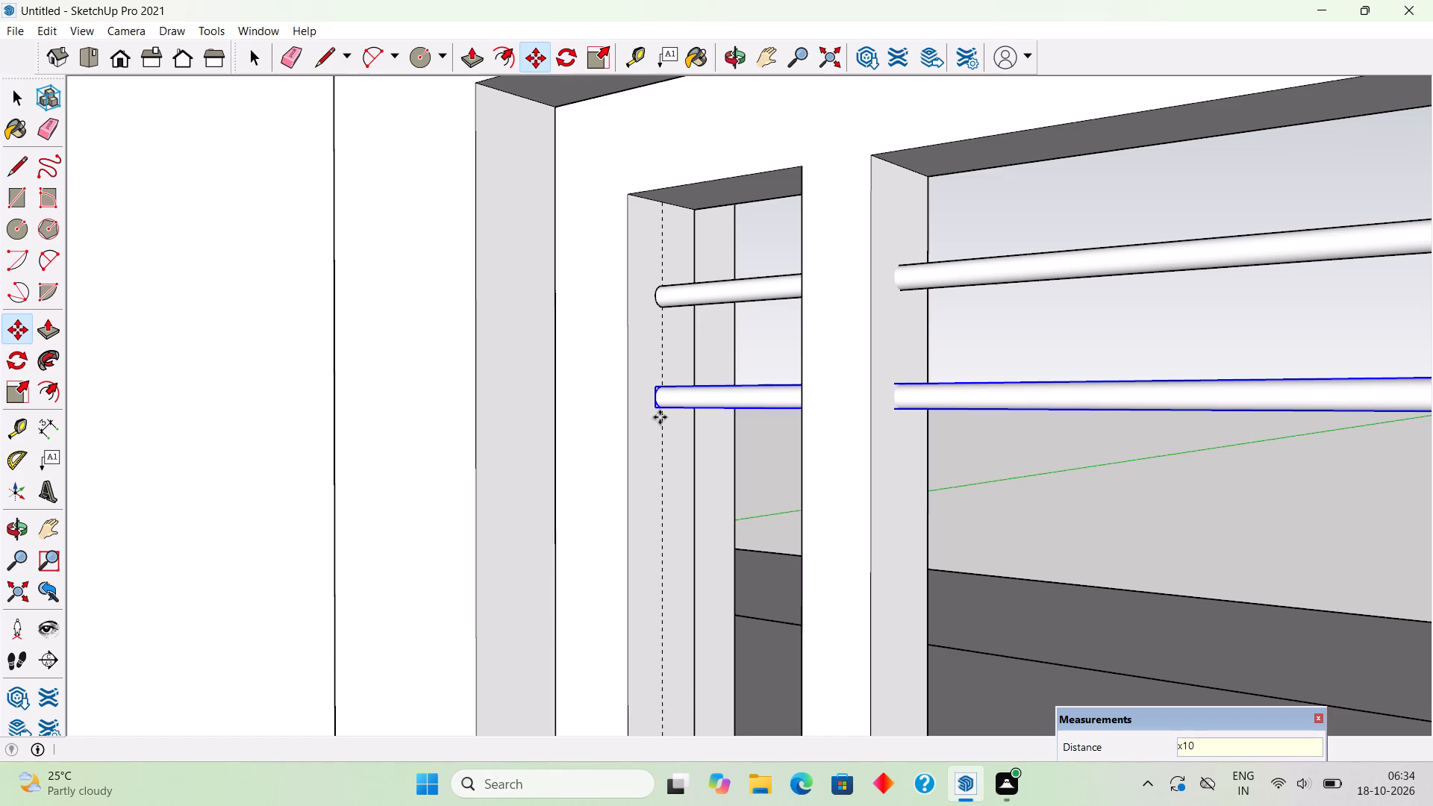
Examine the bar array in the window and the space remaining below its lowest bar.
scroll(660, 417, "down", 19)
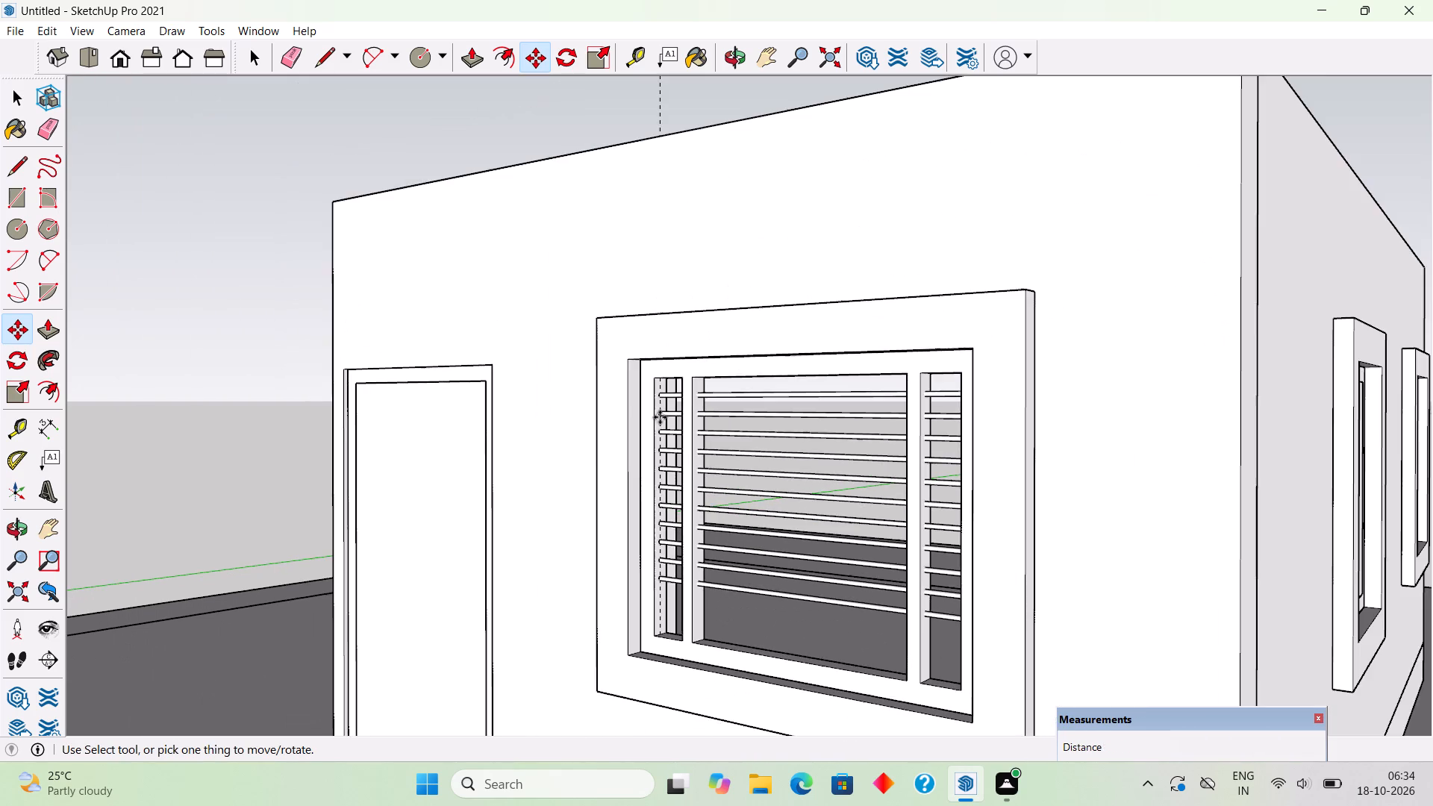
scroll(660, 417, "down", 3)
middle_click_drag(879, 614, 1055, 587)
scroll(799, 574, "up", 4)
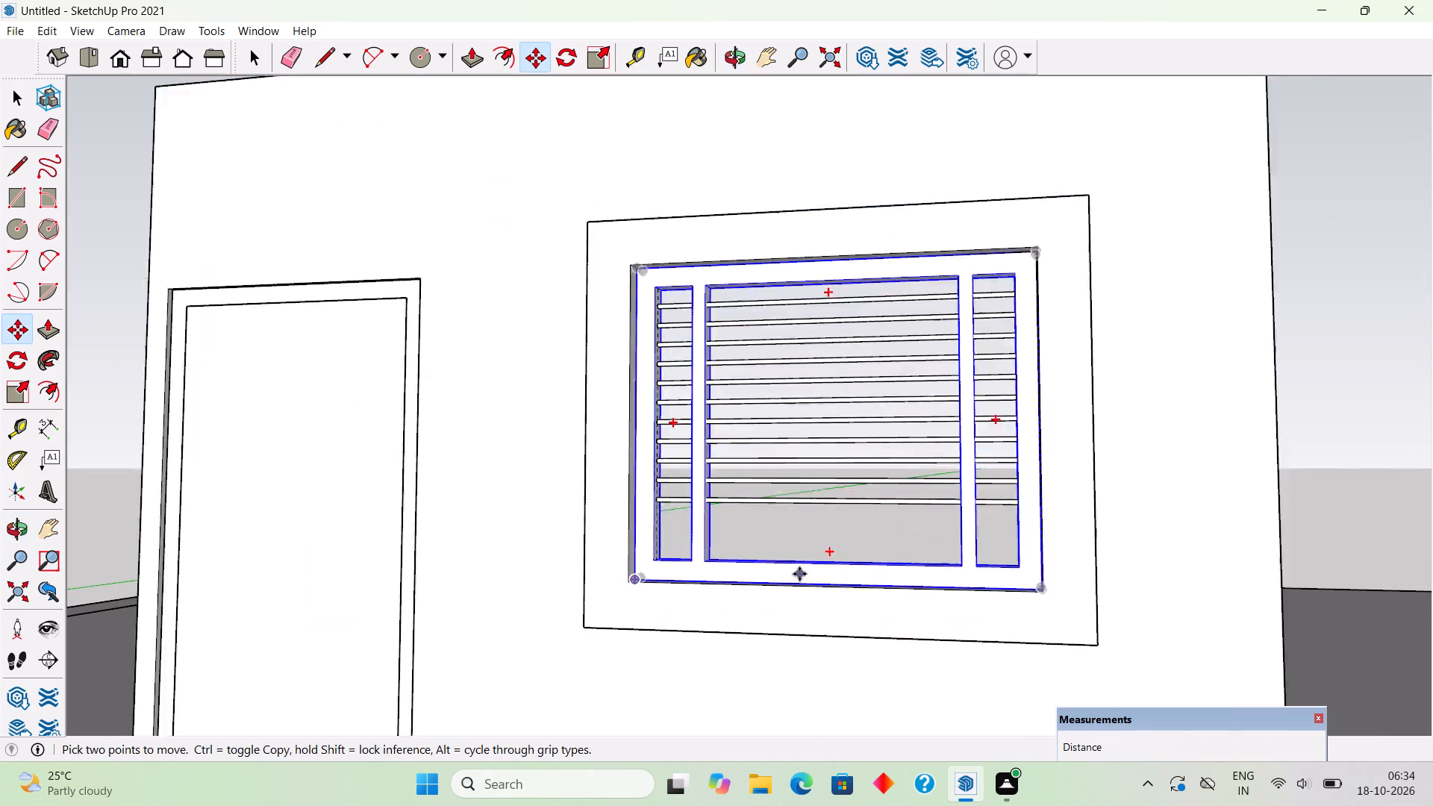
scroll(799, 574, "up", 2)
scroll(729, 508, "up", 5)
scroll(639, 488, "down", 8)
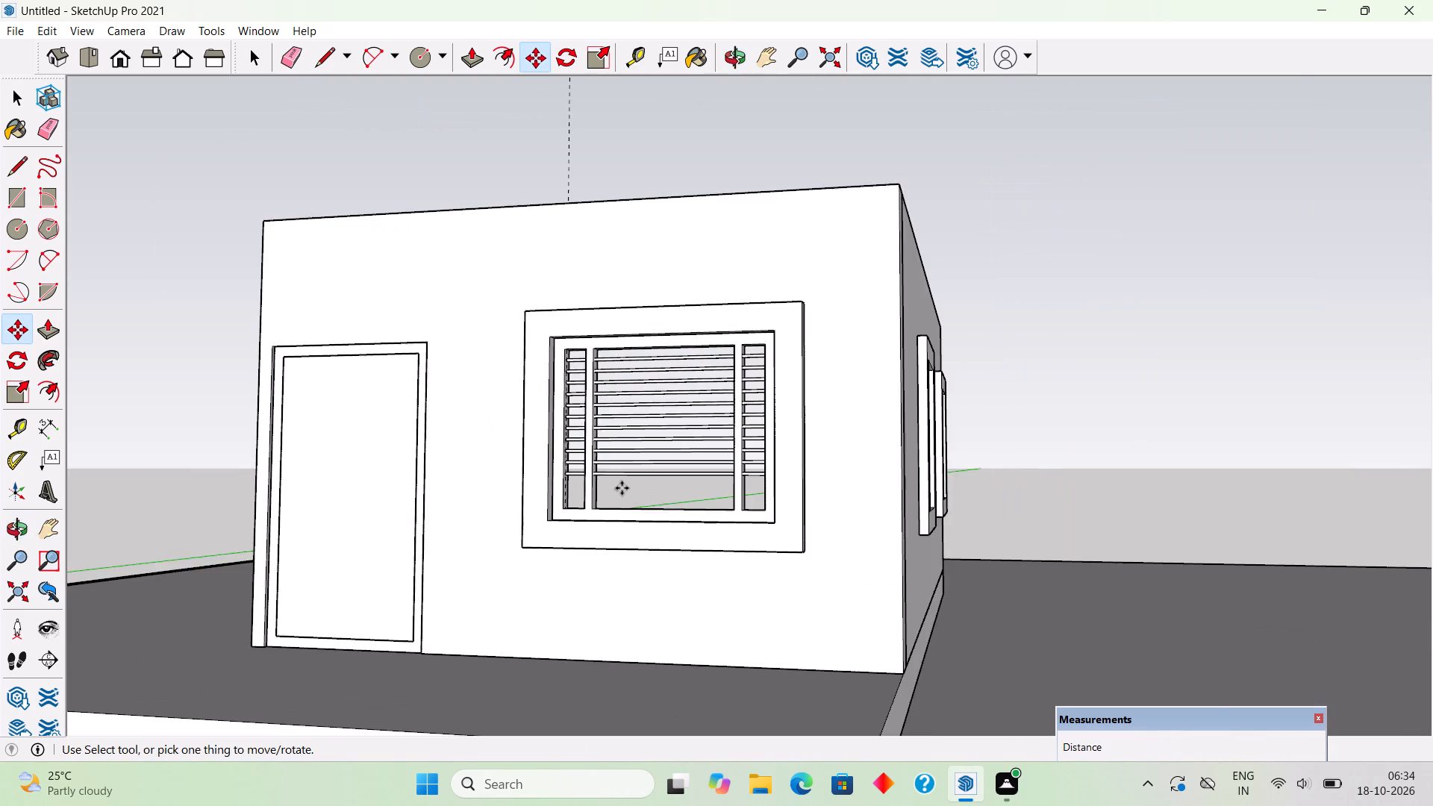
scroll(622, 488, "up", 2)
scroll(534, 478, "up", 5)
scroll(529, 475, "down", 6)
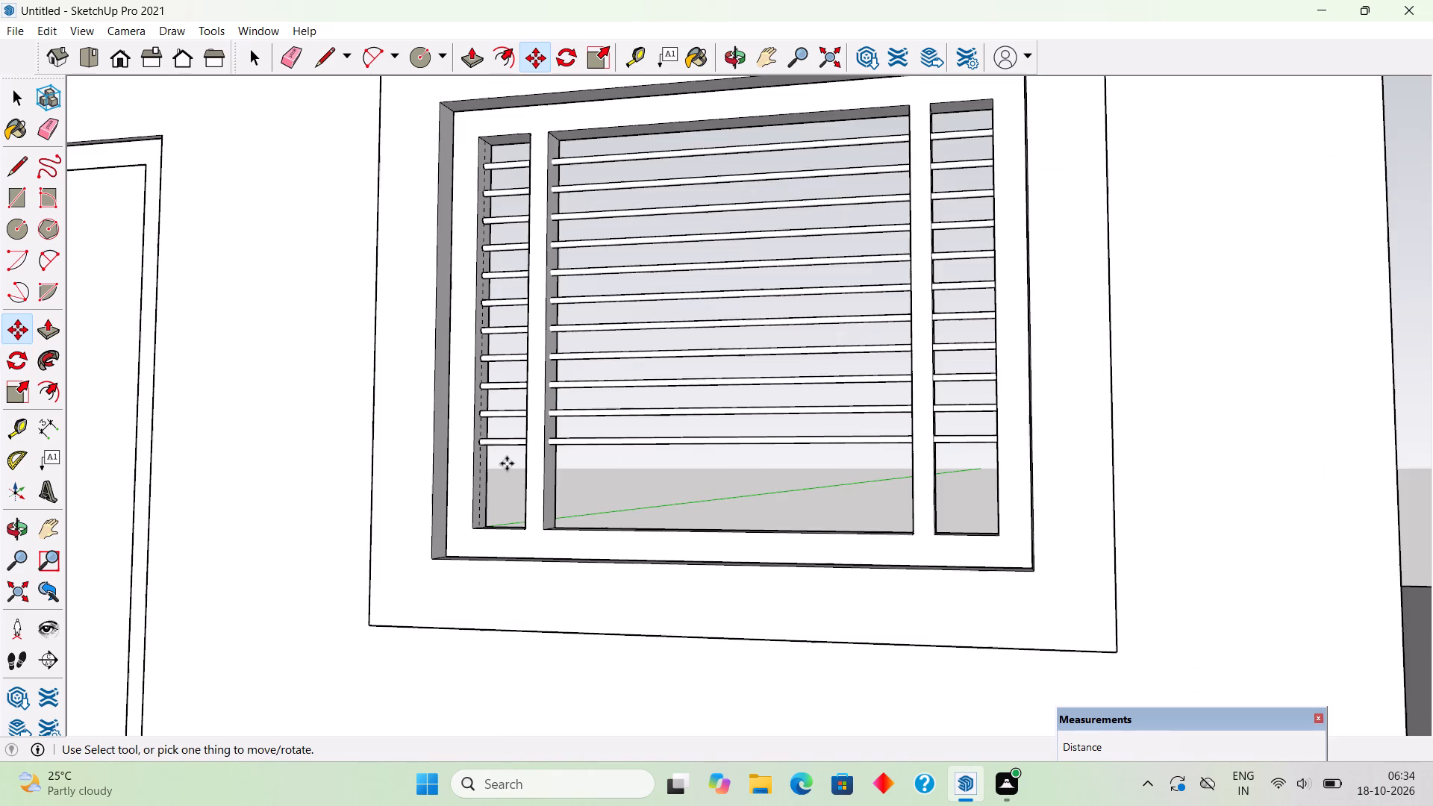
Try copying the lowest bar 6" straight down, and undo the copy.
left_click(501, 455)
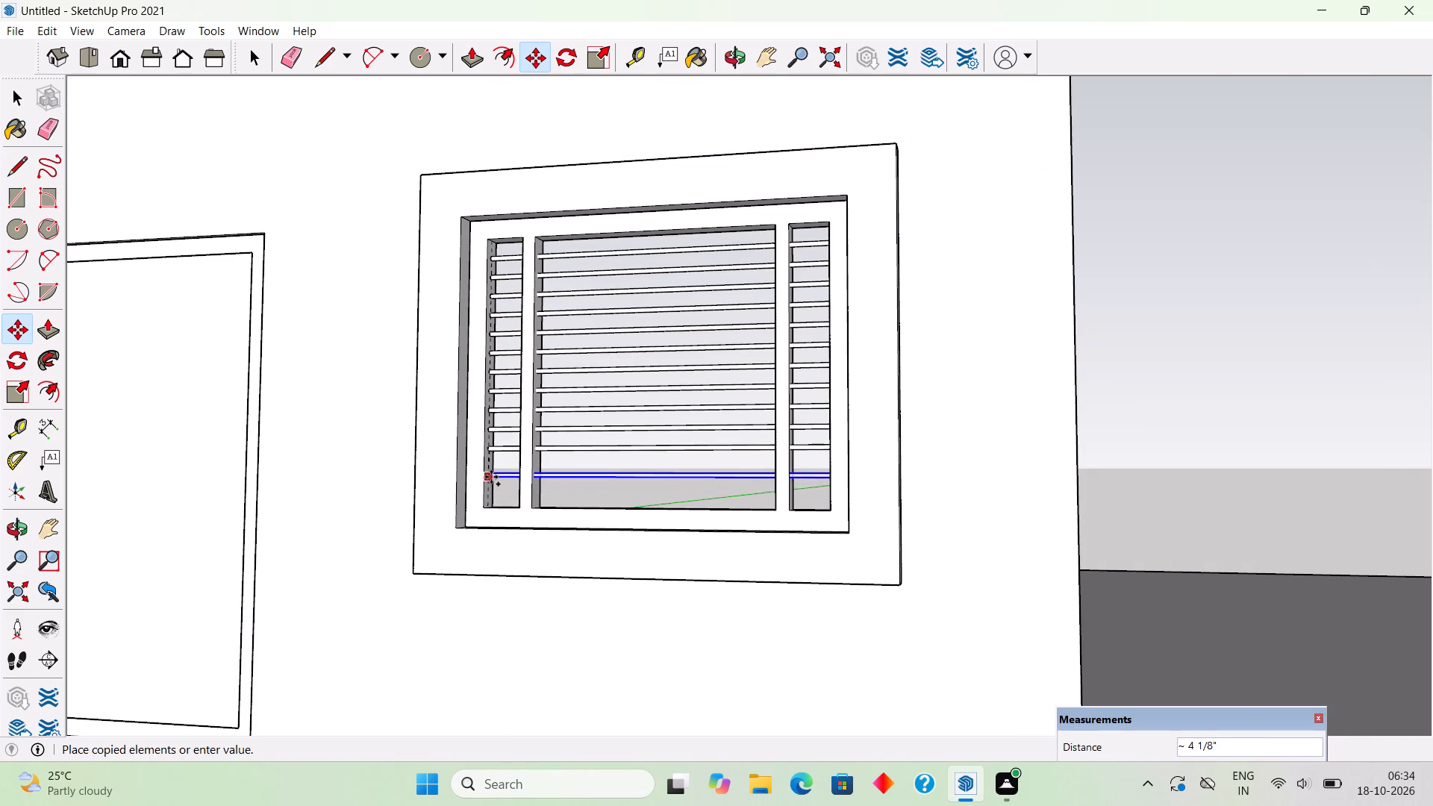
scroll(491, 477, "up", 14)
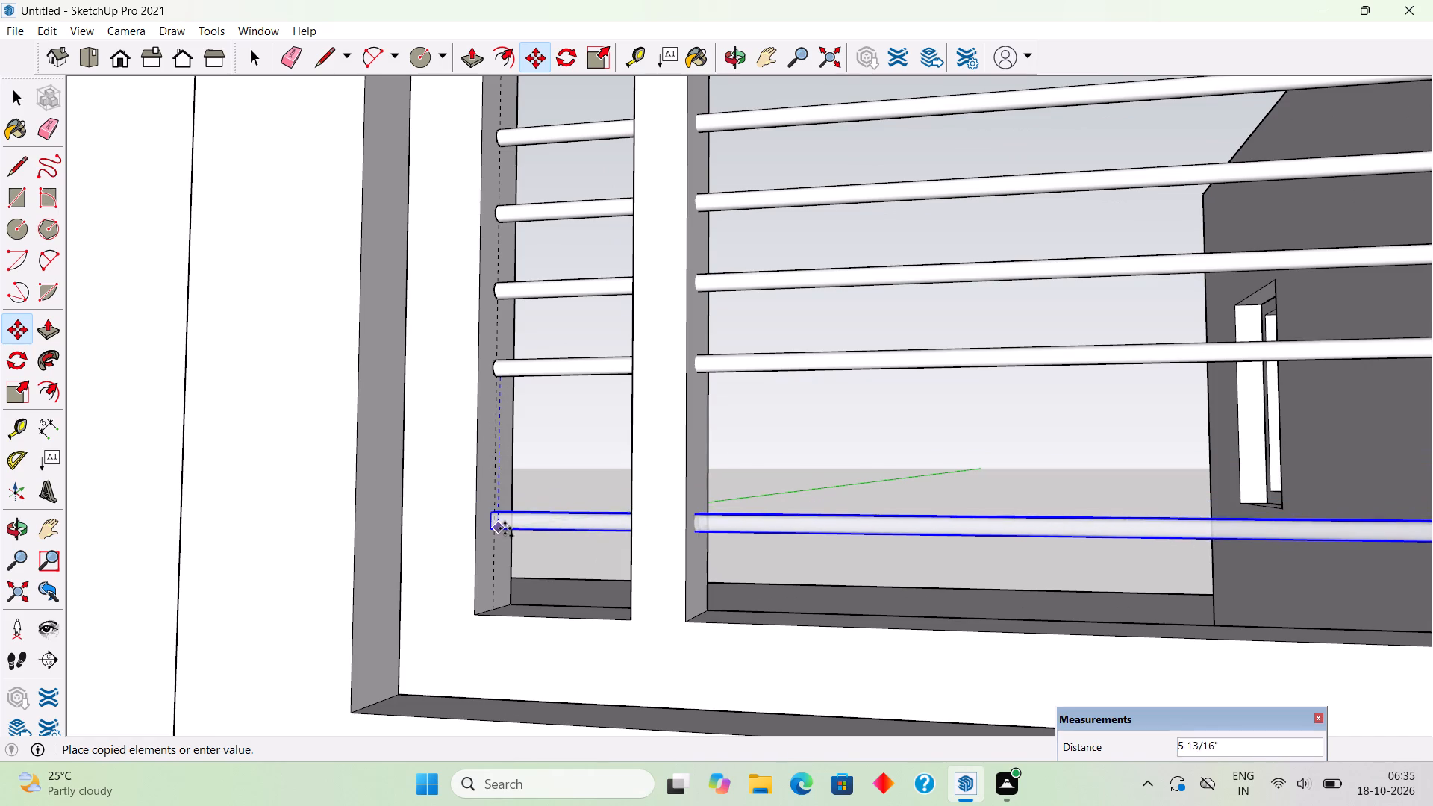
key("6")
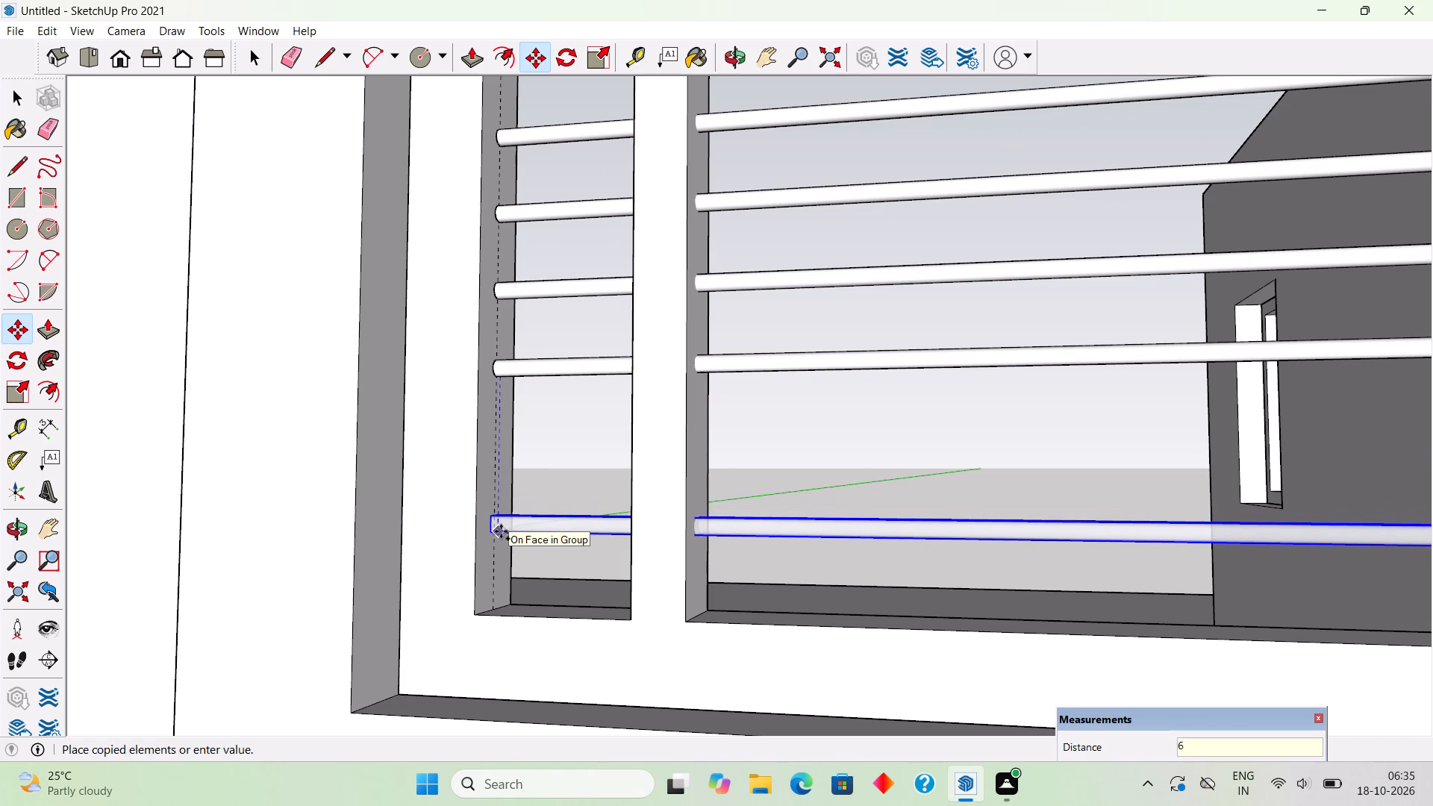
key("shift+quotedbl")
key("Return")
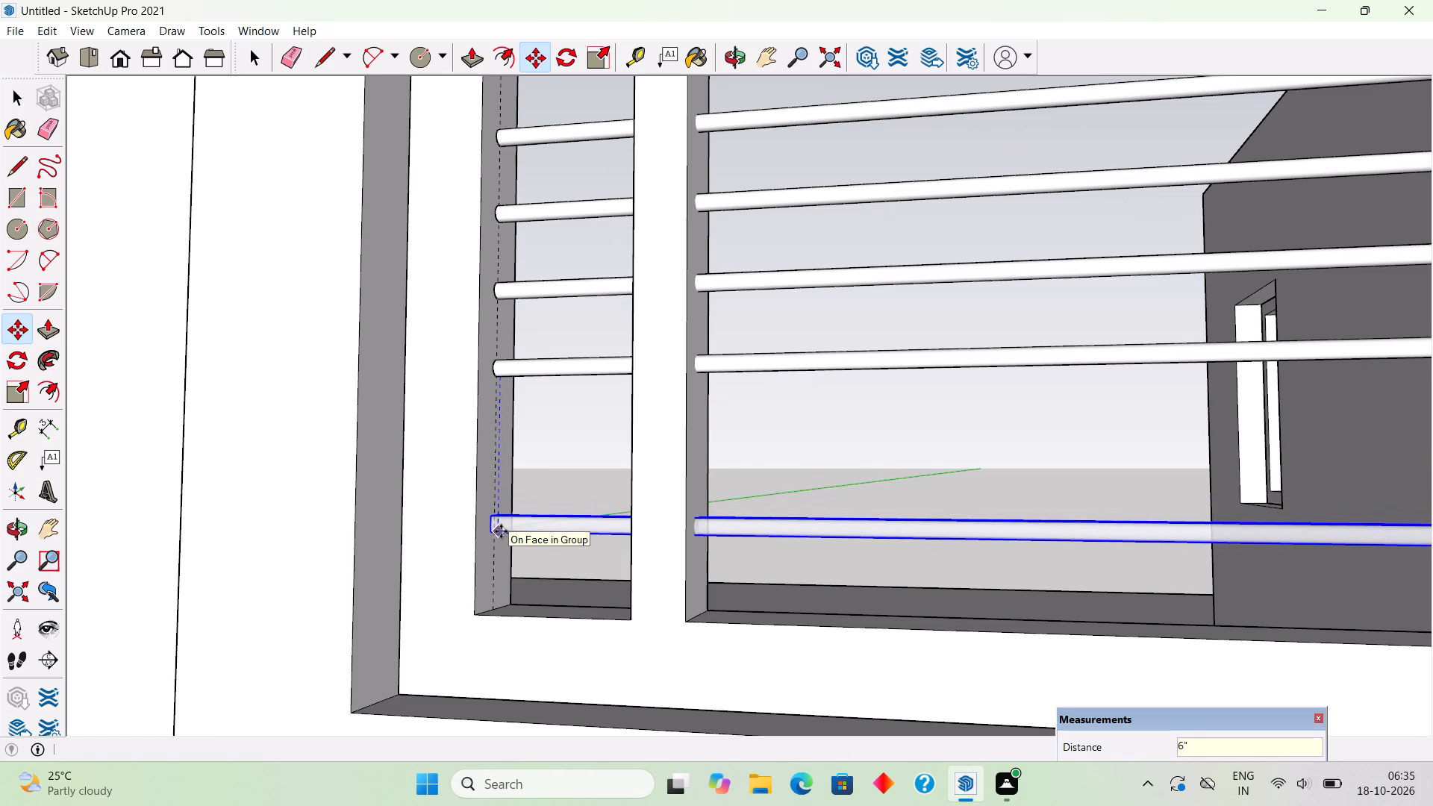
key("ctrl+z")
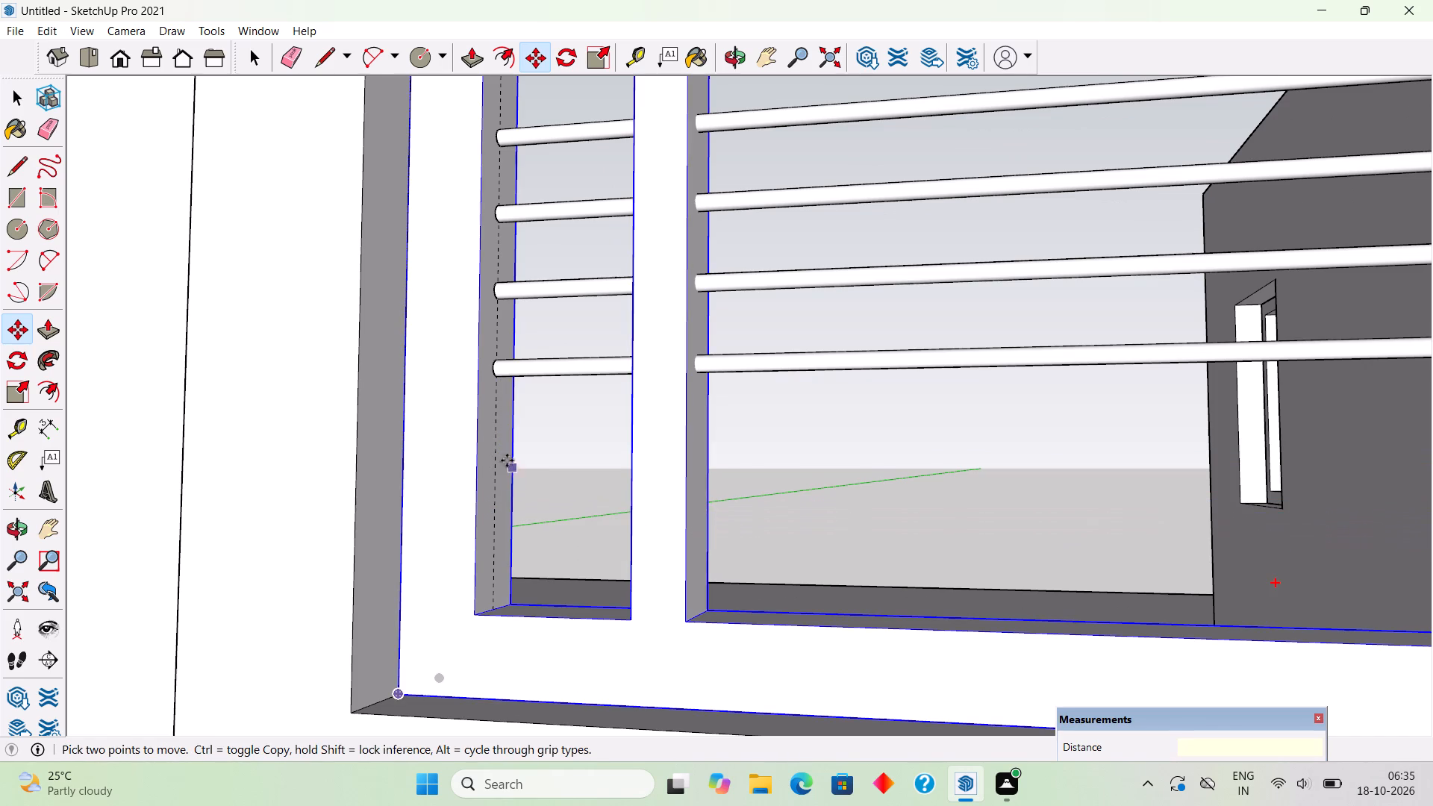
Copy the lowest bar straight down at 3" spacing, making 2 copies to fill the rest of the sash.
left_click(510, 368)
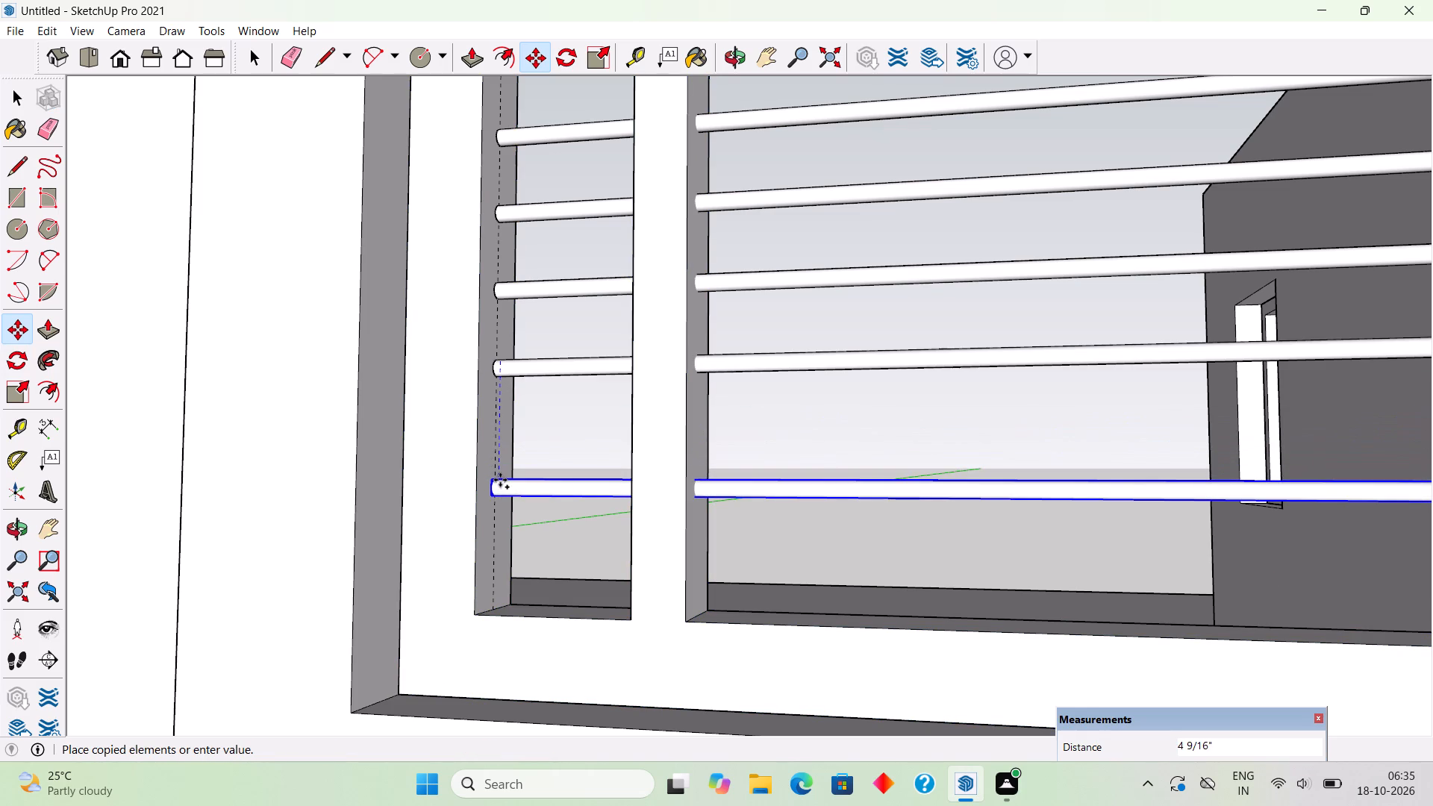
type("3\"")
key("Return")
type("x2")
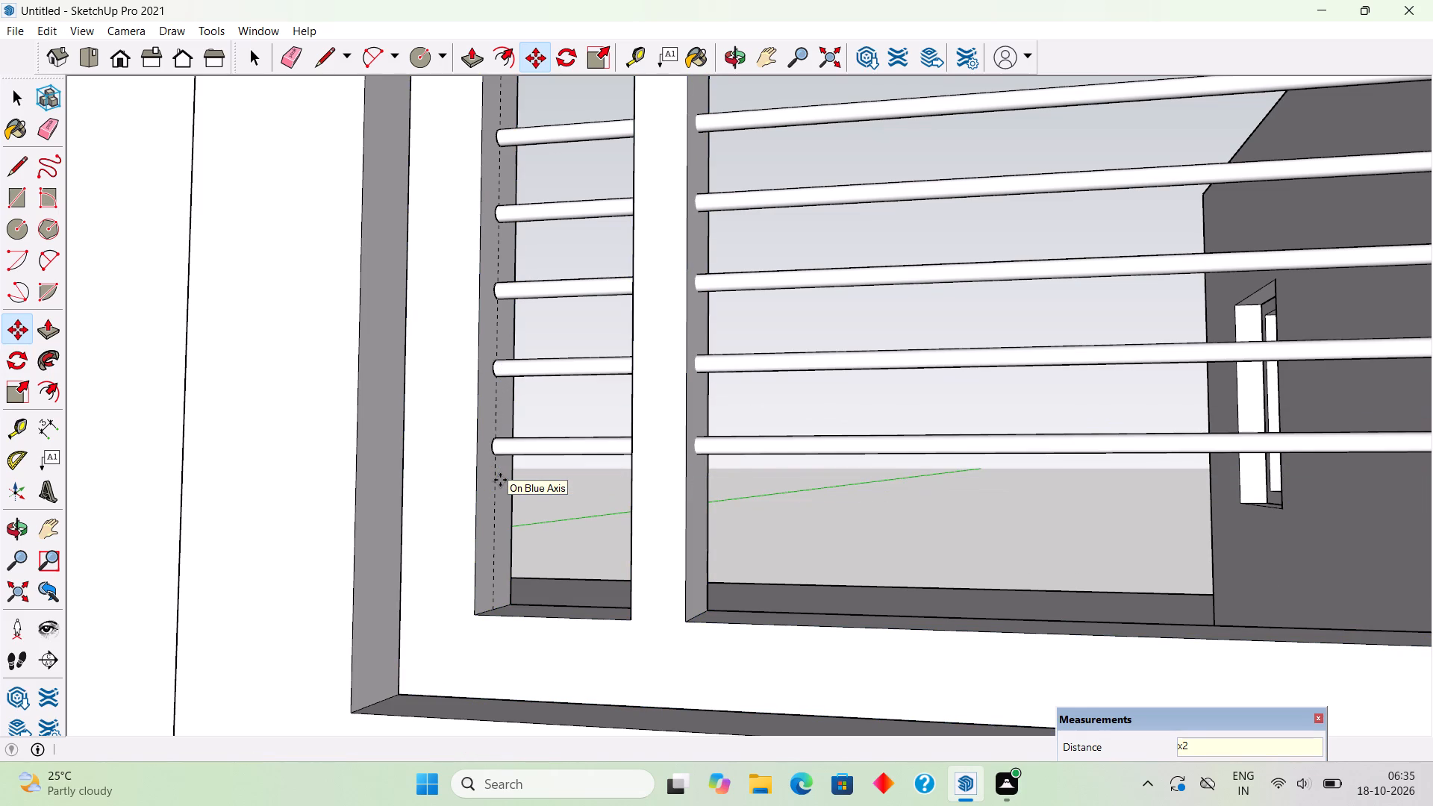
key("Return")
key("space")
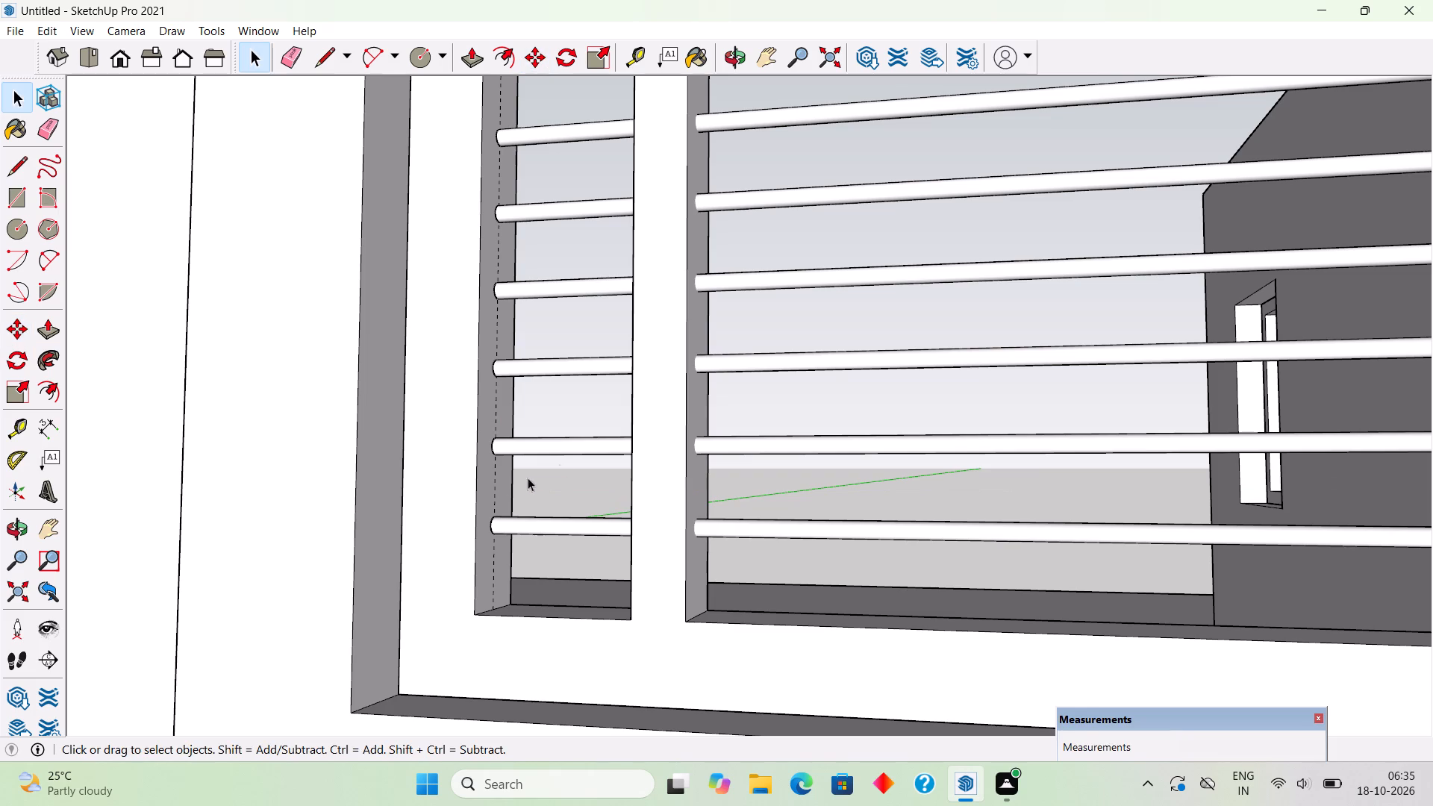
left_click(561, 465)
Examine the barred window and the door wall from outside the building.
scroll(561, 465, "down", 11)
middle_click_drag(574, 525, 764, 557)
scroll(764, 557, "up", 3)
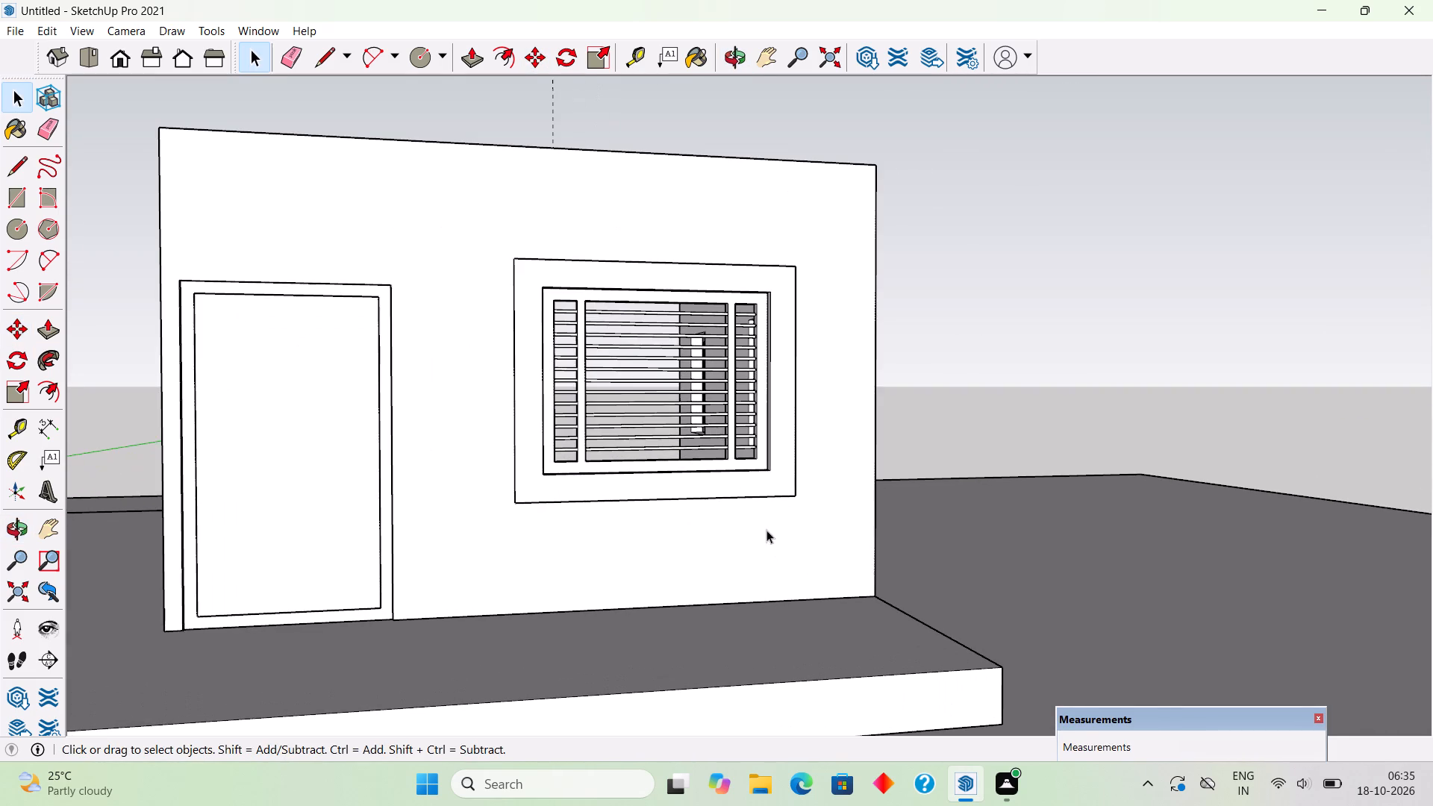
scroll(761, 405, "up", 1)
middle_click_drag(778, 479, 797, 540)
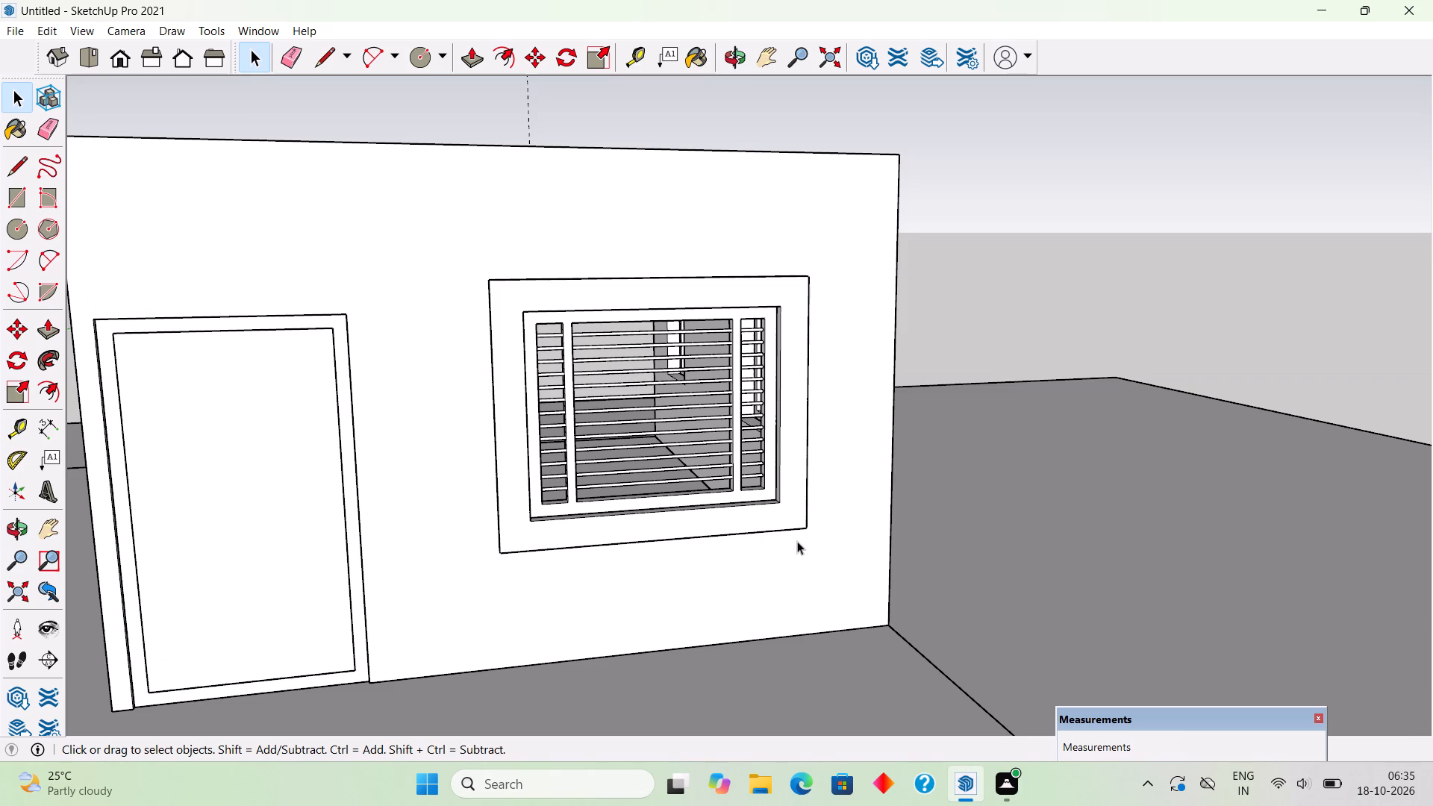
scroll(790, 543, "down", 4)
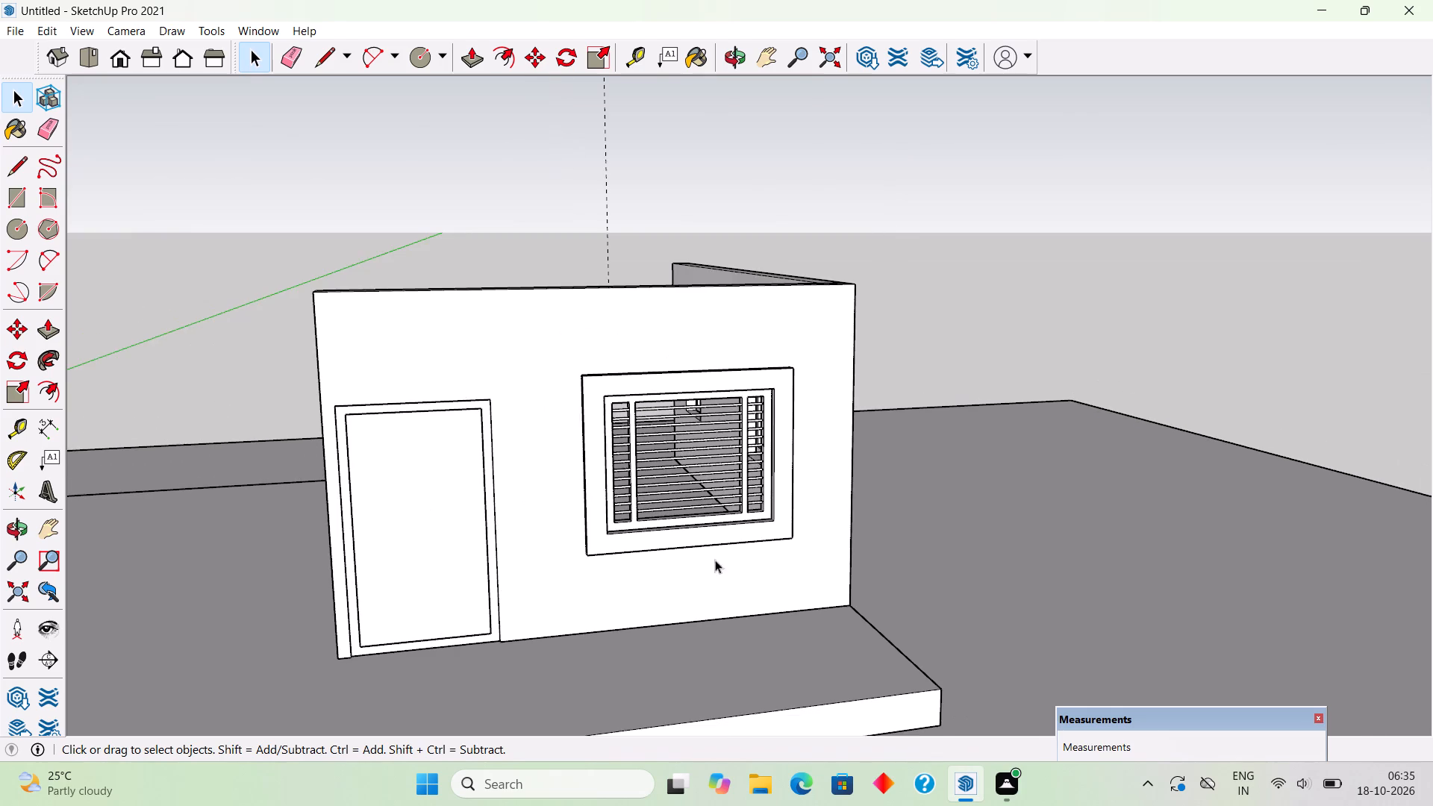
Draw a 4' 6" by 3' 6" rectangle across the barred window's sash opening from inside the building and make it a group.
middle_click_drag(656, 561, 1134, 654)
middle_click_drag(238, 680, 912, 534)
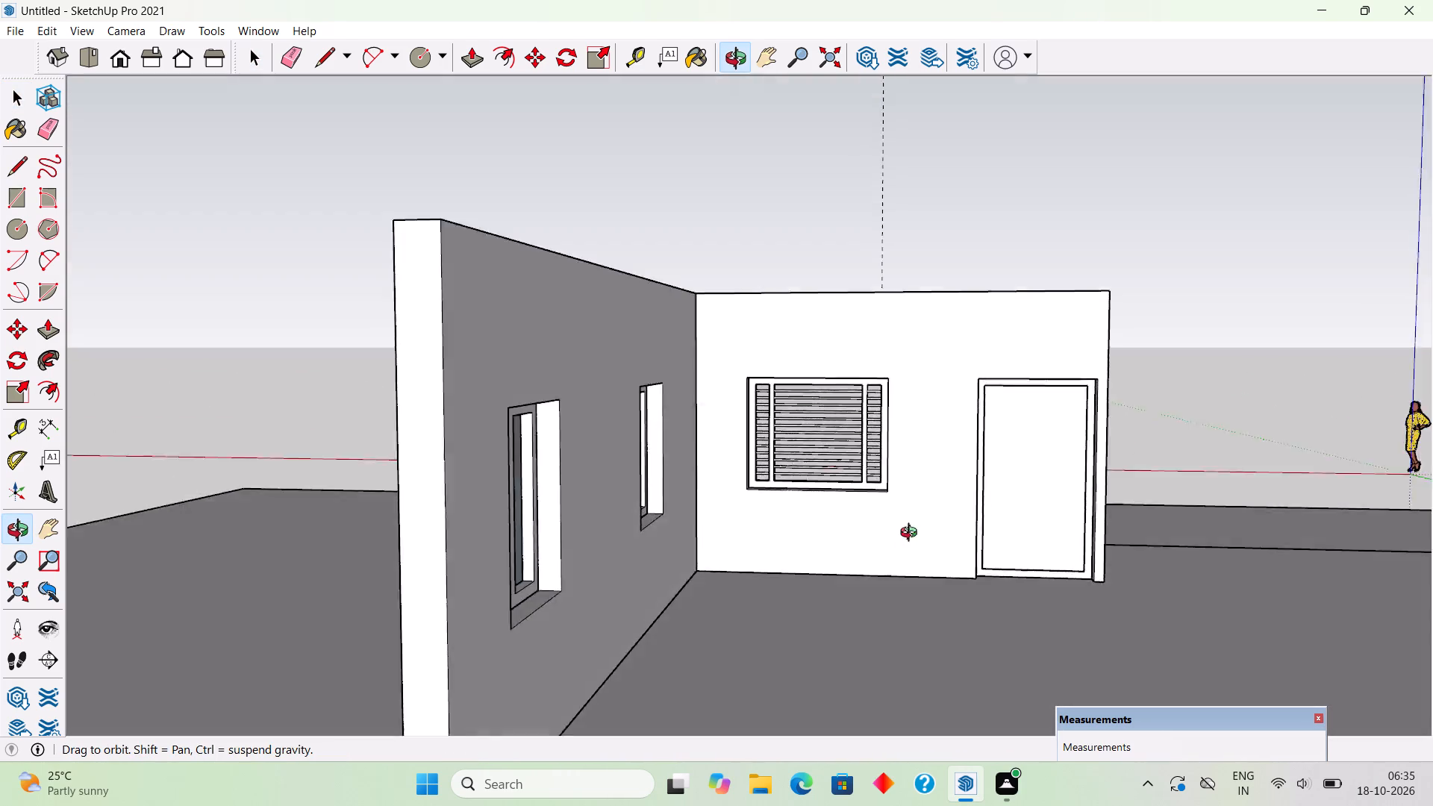
middle_click_drag(912, 534, 899, 496)
scroll(838, 354, "up", 6)
scroll(838, 431, "up", 5)
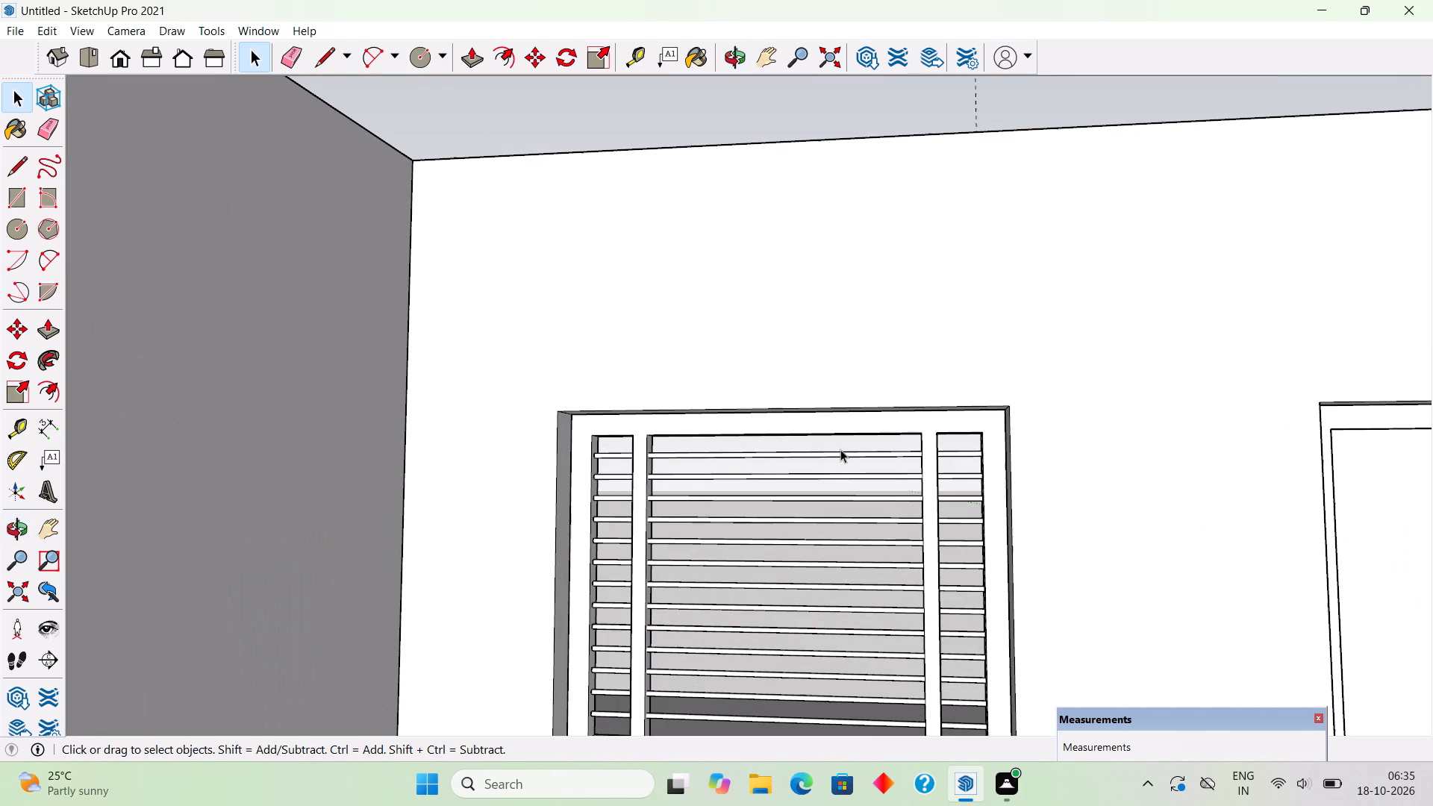
key("r")
left_click(596, 437)
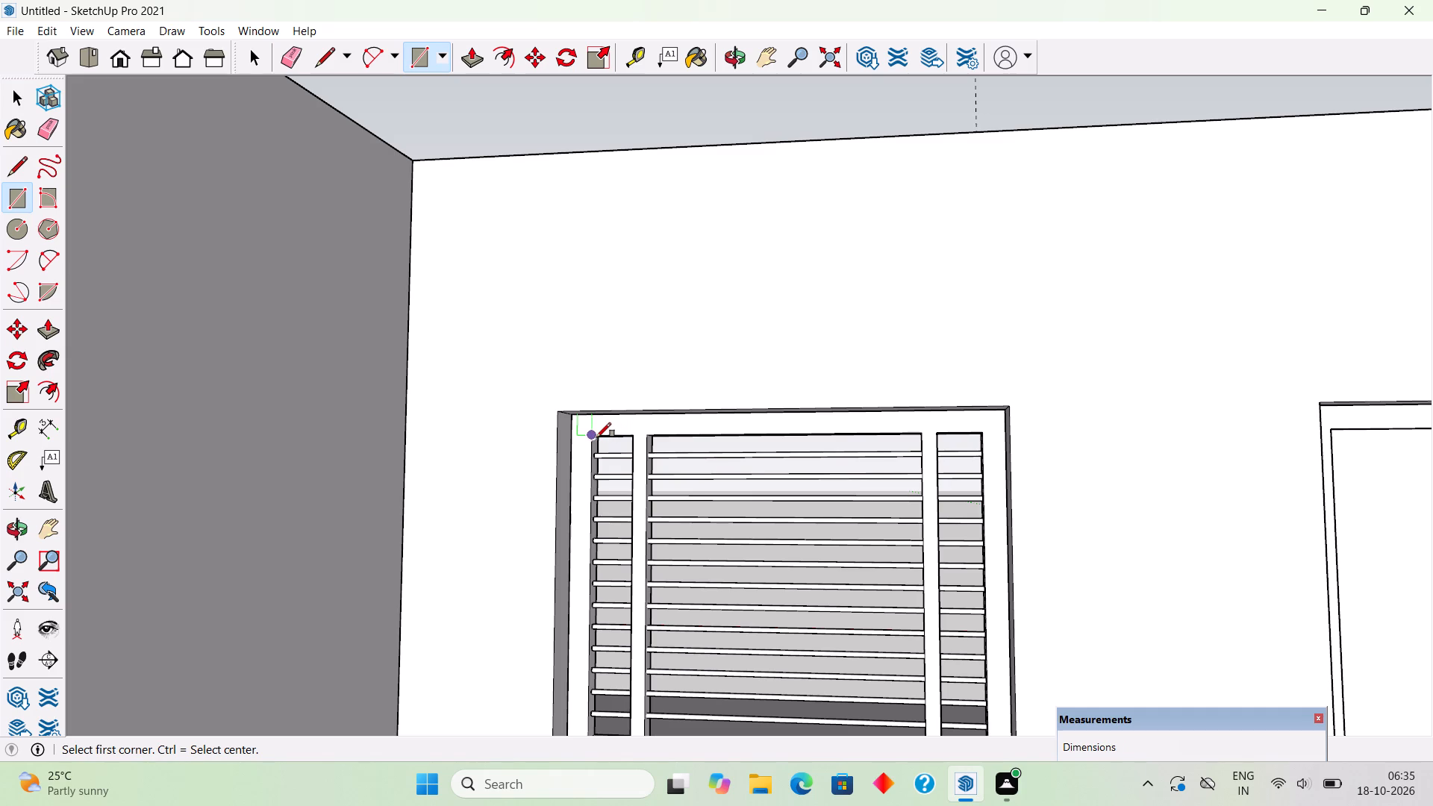
scroll(662, 497, "down", 3)
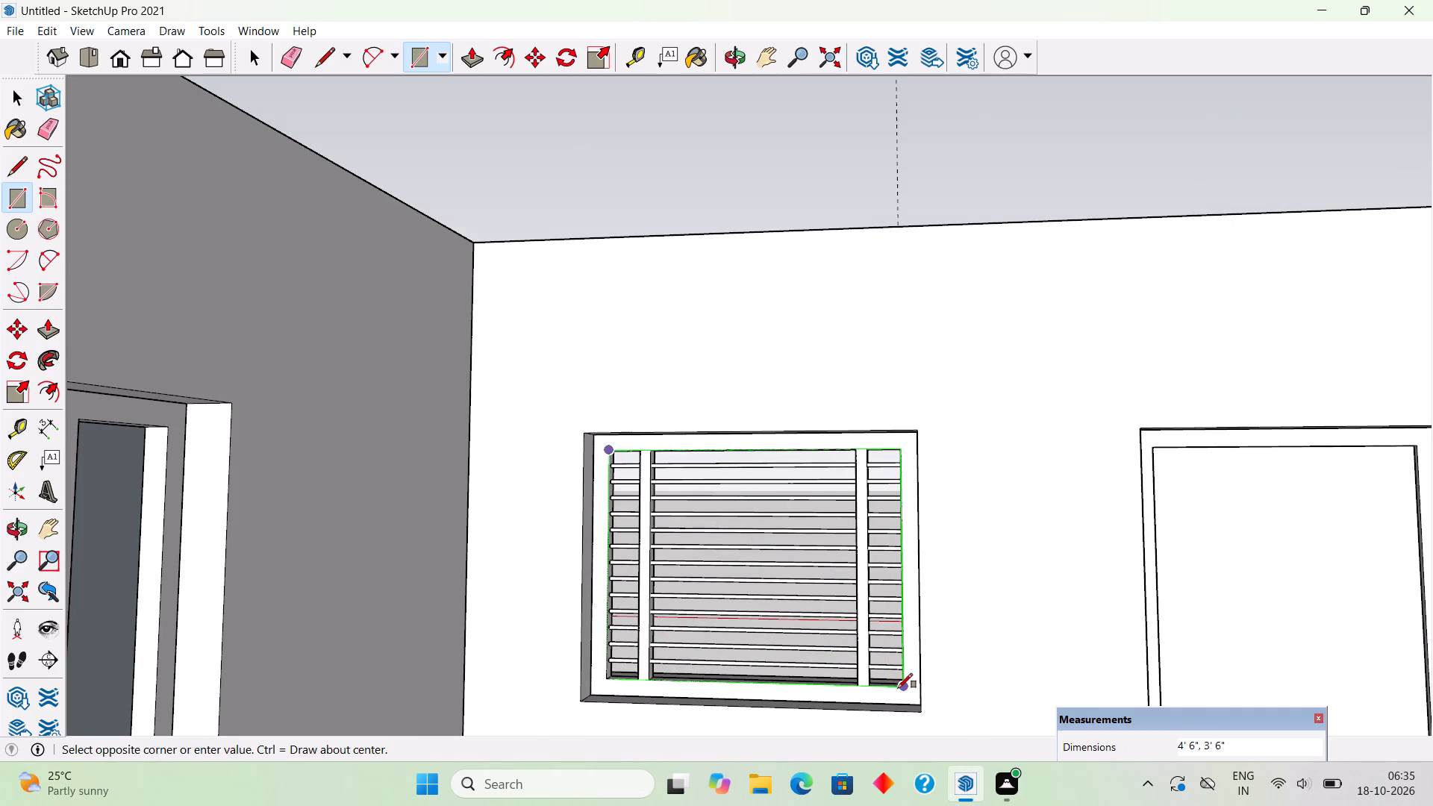
left_click(898, 688)
key("space")
triple_click(801, 597)
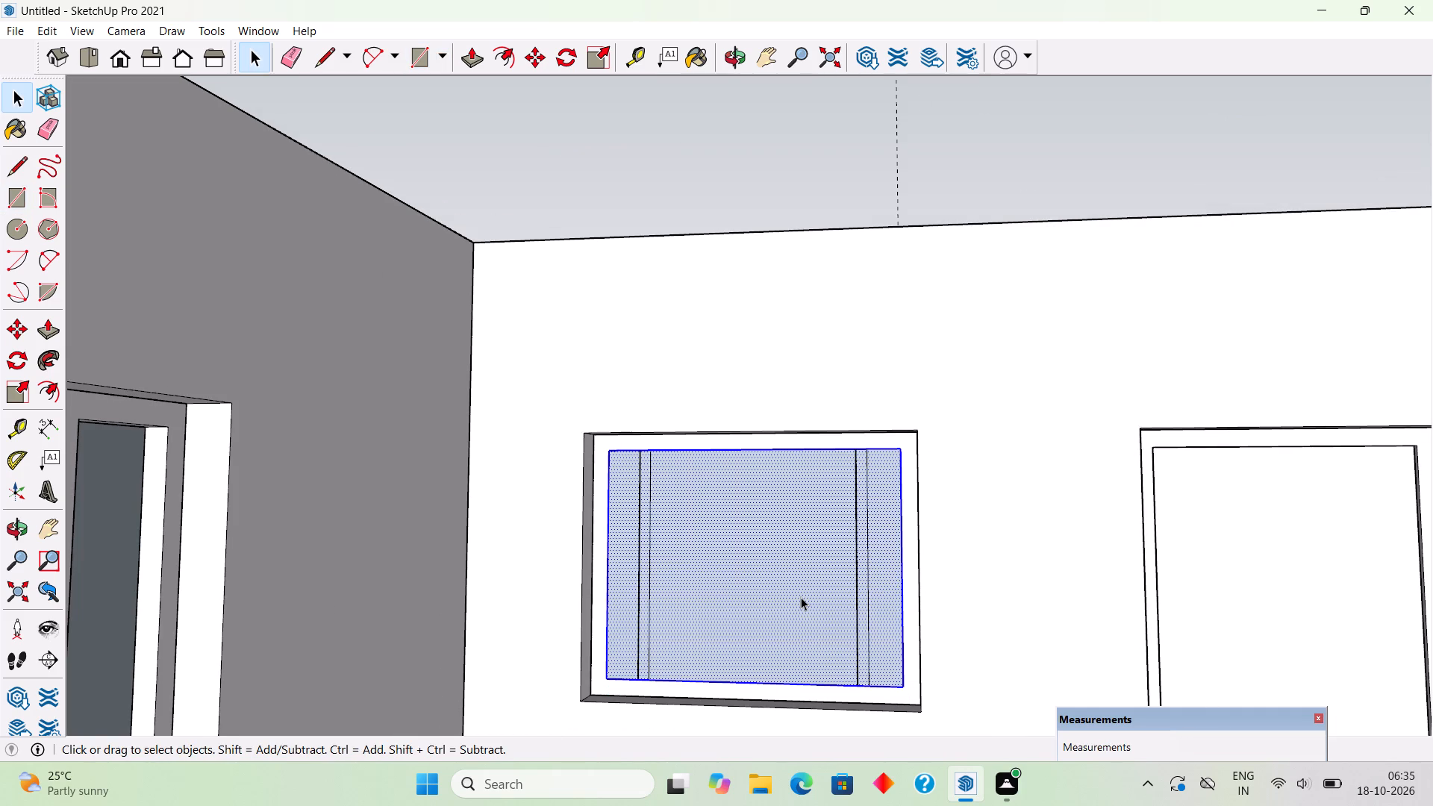
right_click(799, 596)
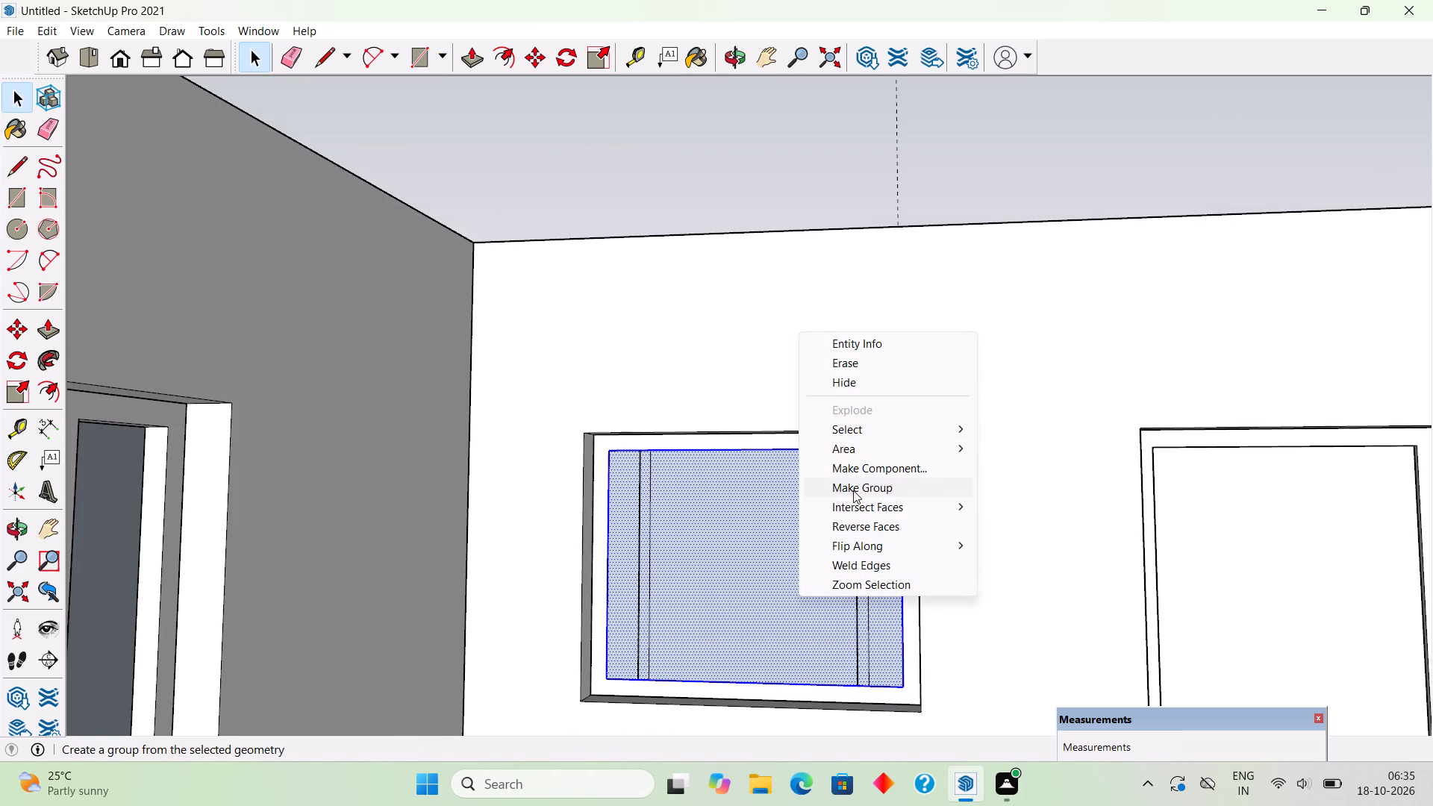
left_click(853, 490)
left_click(813, 220)
scroll(1041, 347, "down", 1)
Open the door panel's group for editing from outside the building.
middle_click_drag(1035, 349, 209, 463)
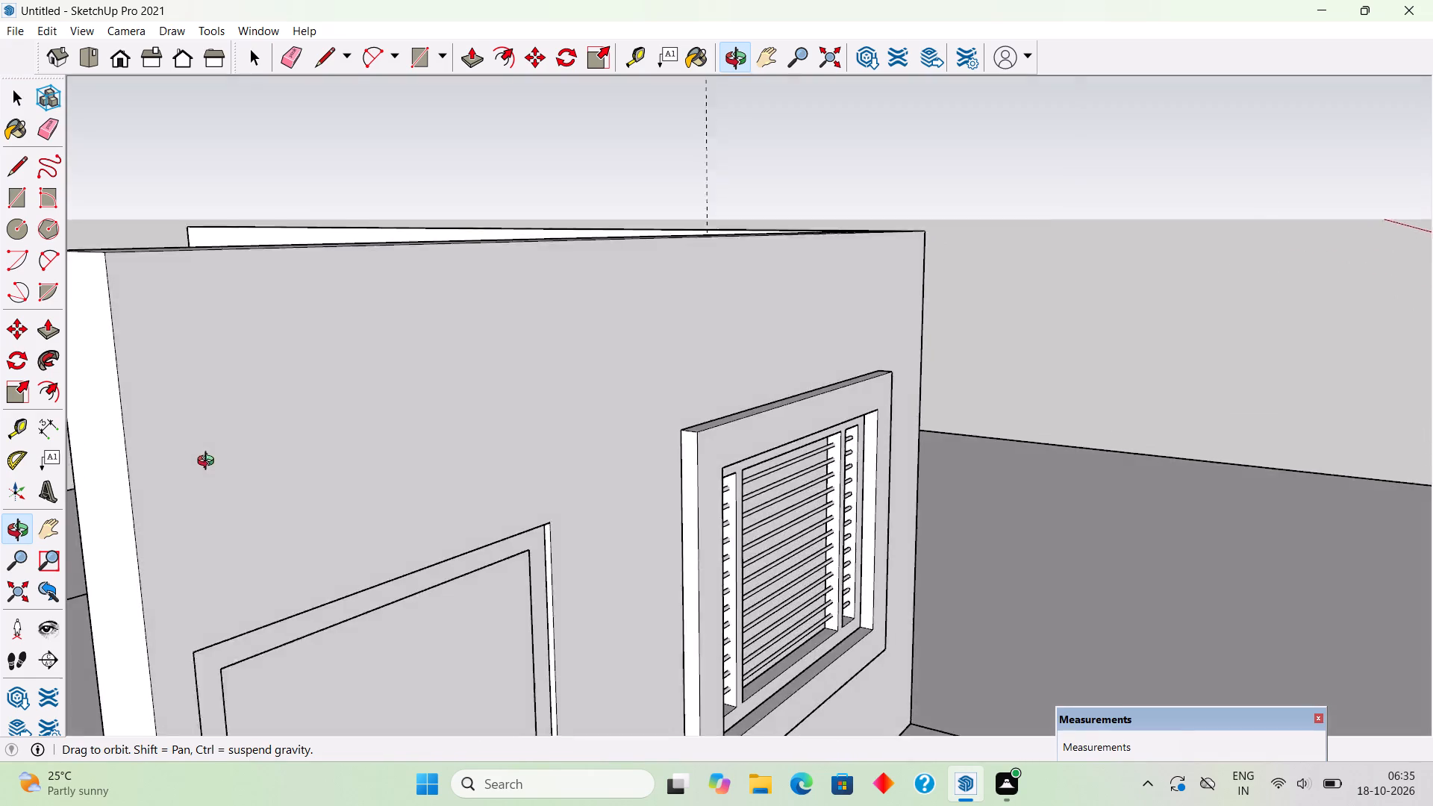
middle_click_drag(209, 463, 0, 380)
middle_click_drag(603, 443, 387, 436)
scroll(387, 436, "down", 3)
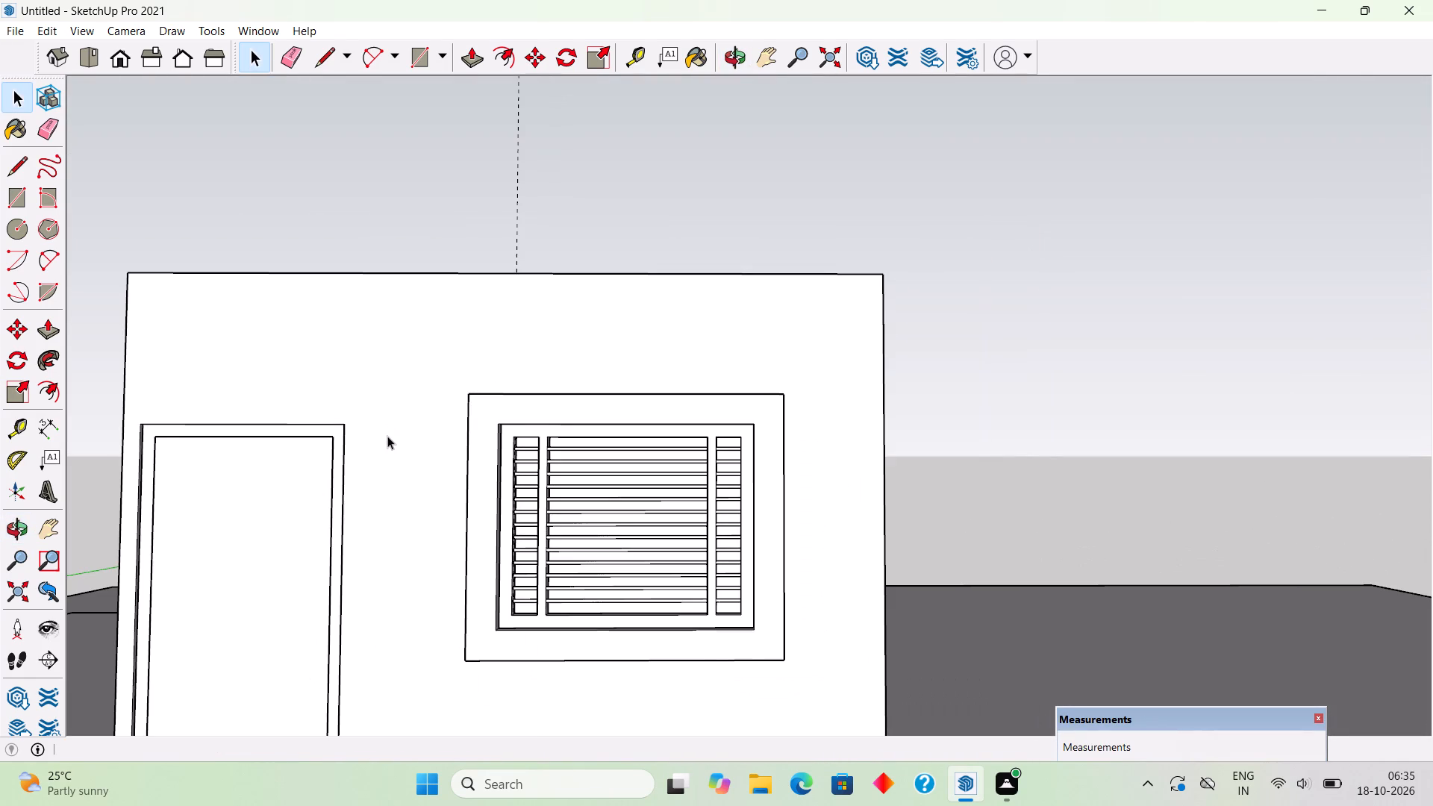
scroll(387, 436, "down", 2)
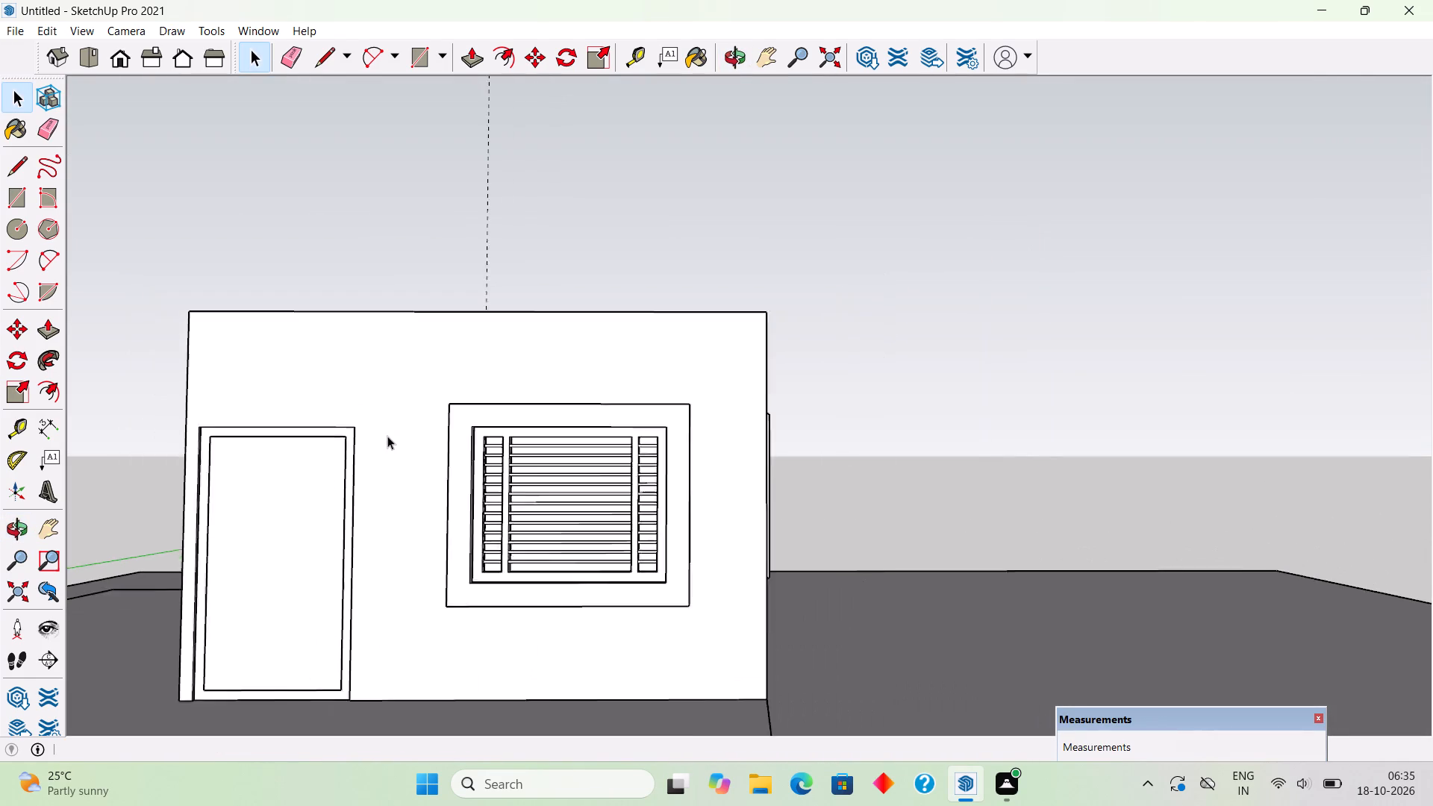
scroll(387, 436, "down", 6)
middle_click_drag(325, 499, 615, 496)
scroll(525, 584, "up", 1)
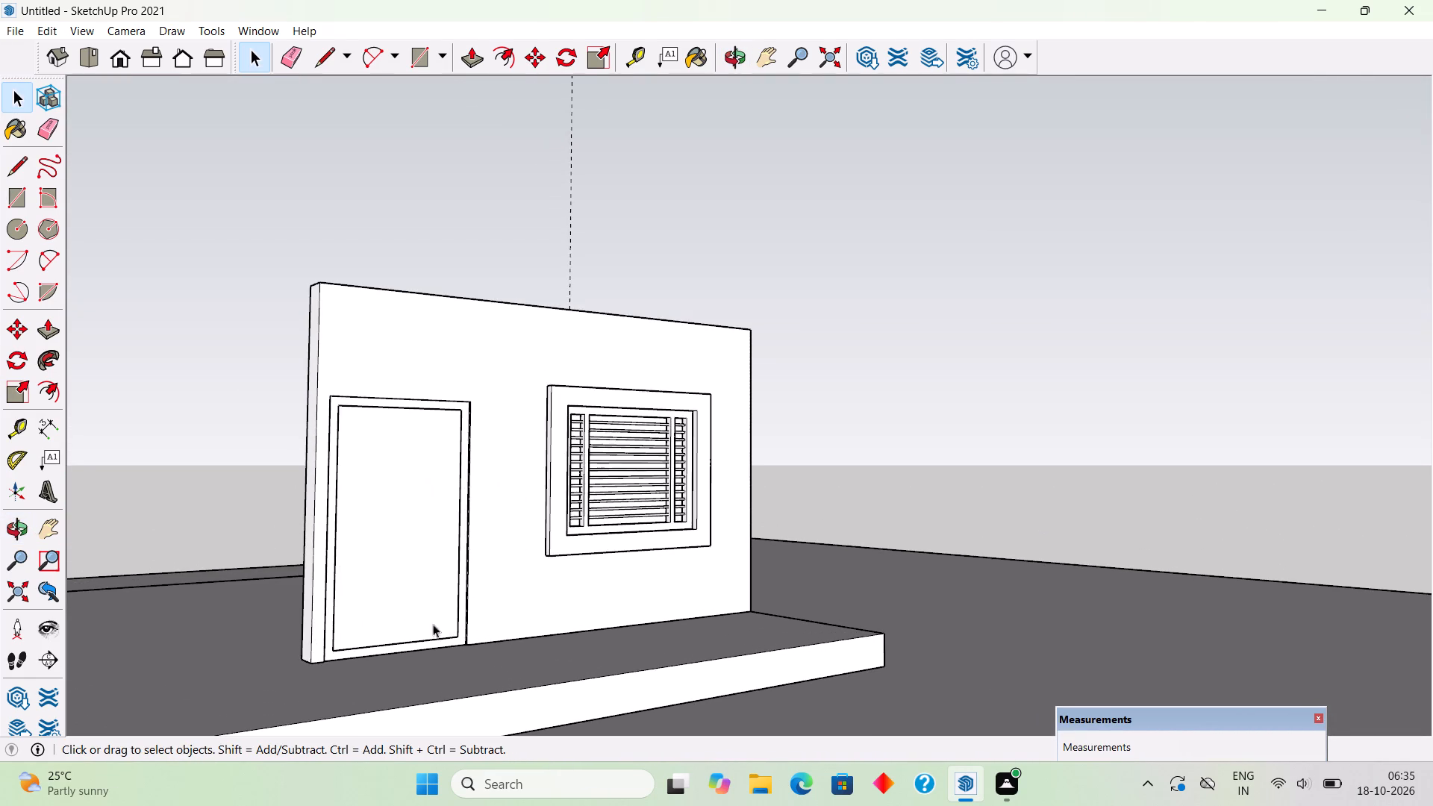
scroll(414, 624, "up", 5)
left_click(404, 581)
scroll(404, 581, "up", 2)
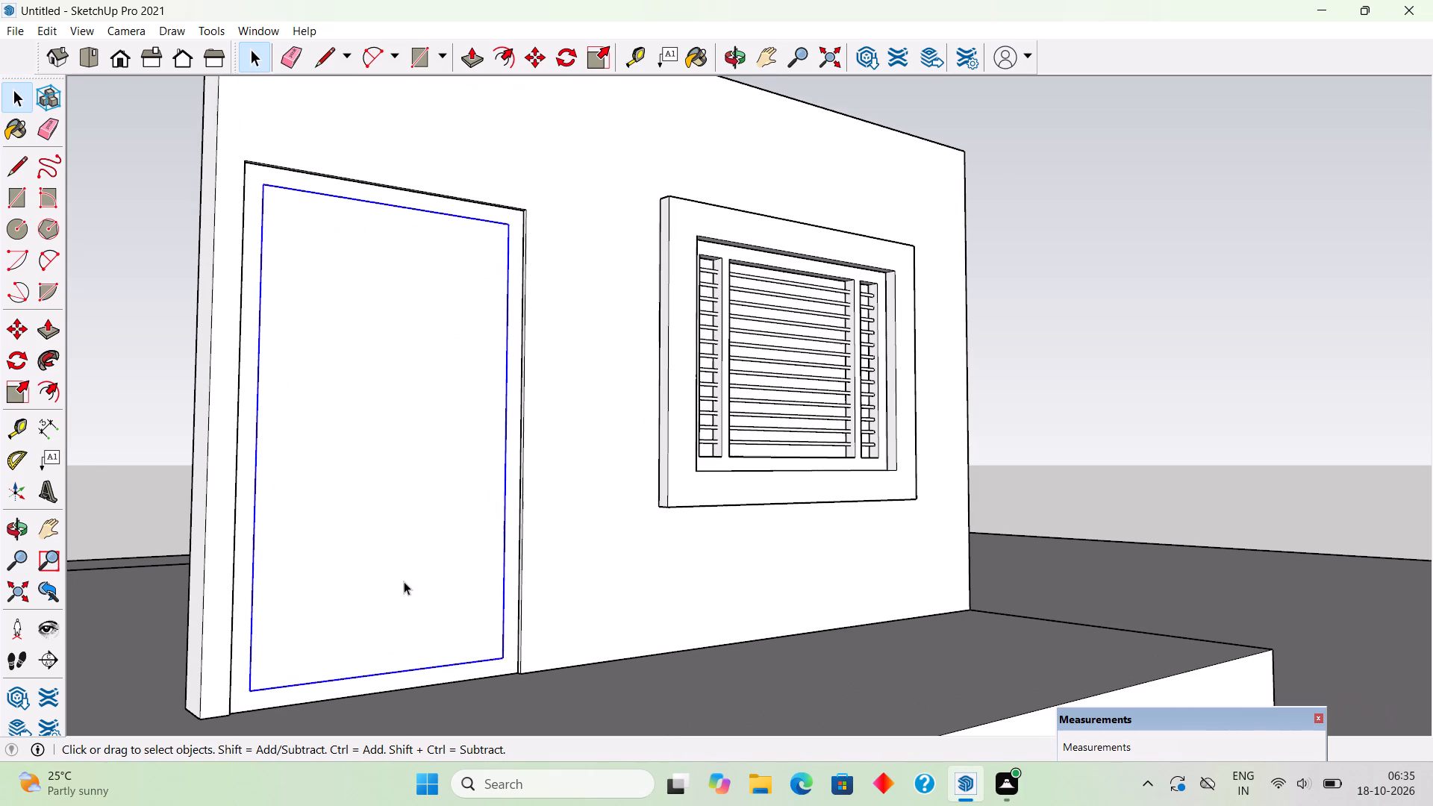
left_click(404, 581)
double_click(404, 581)
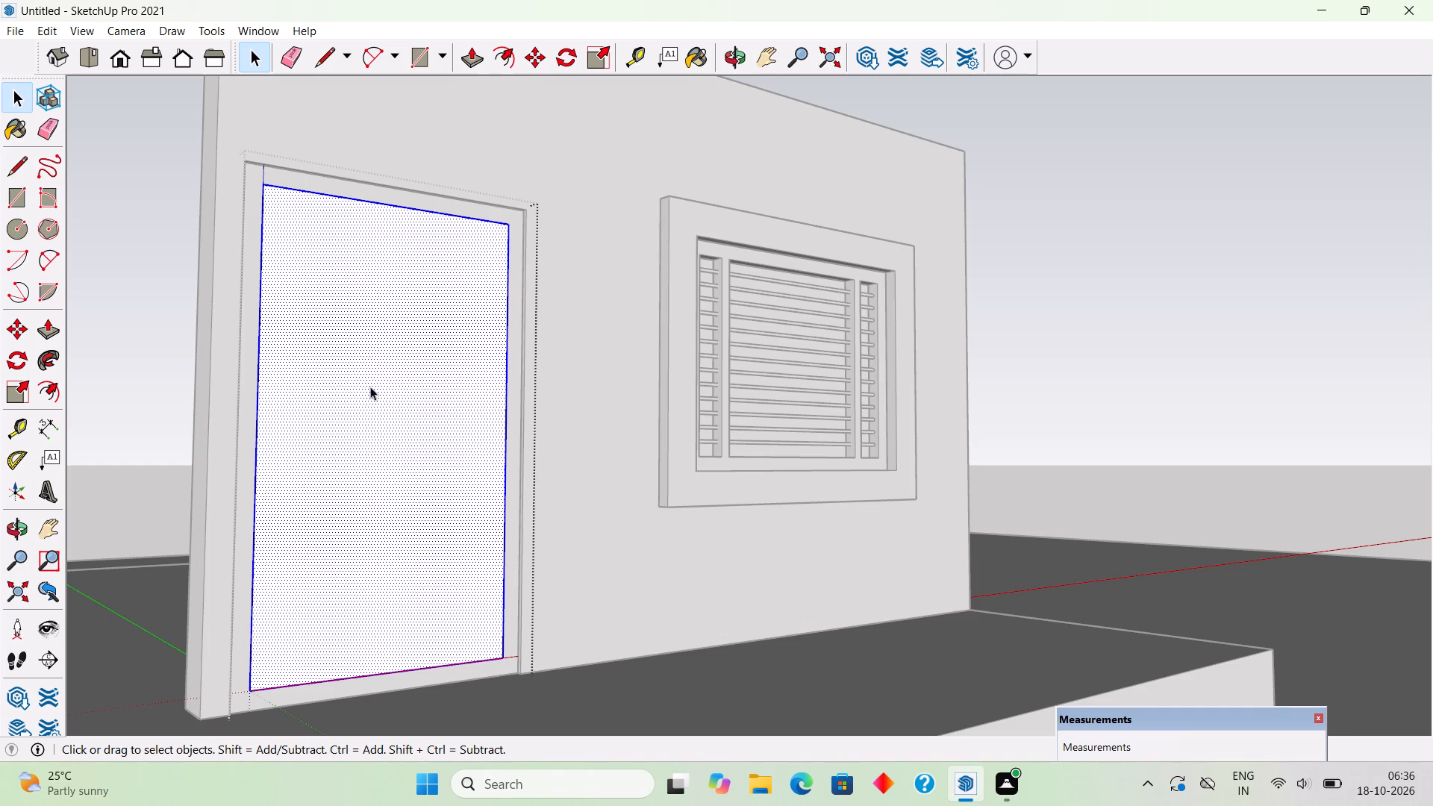
middle_click_drag(367, 363, 209, 397)
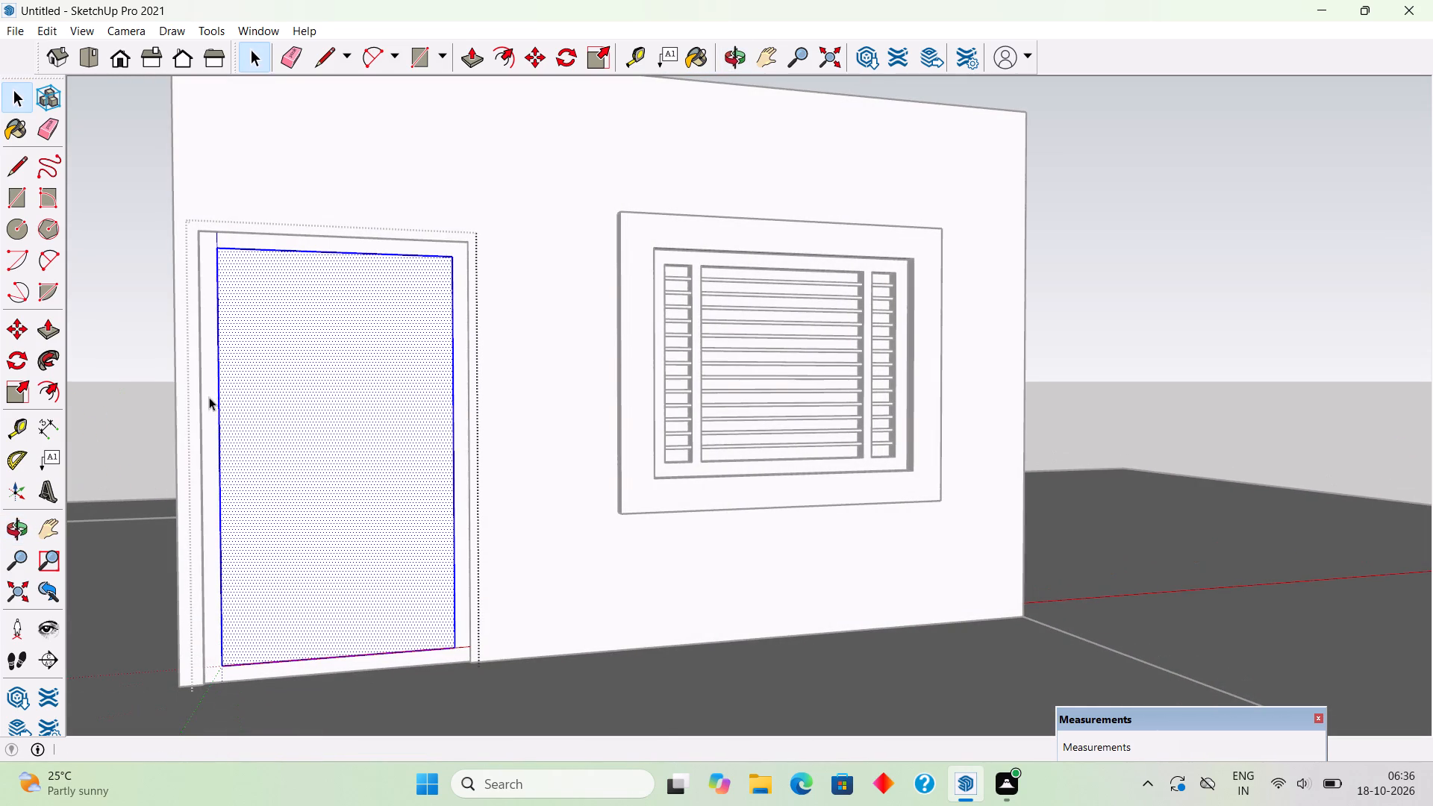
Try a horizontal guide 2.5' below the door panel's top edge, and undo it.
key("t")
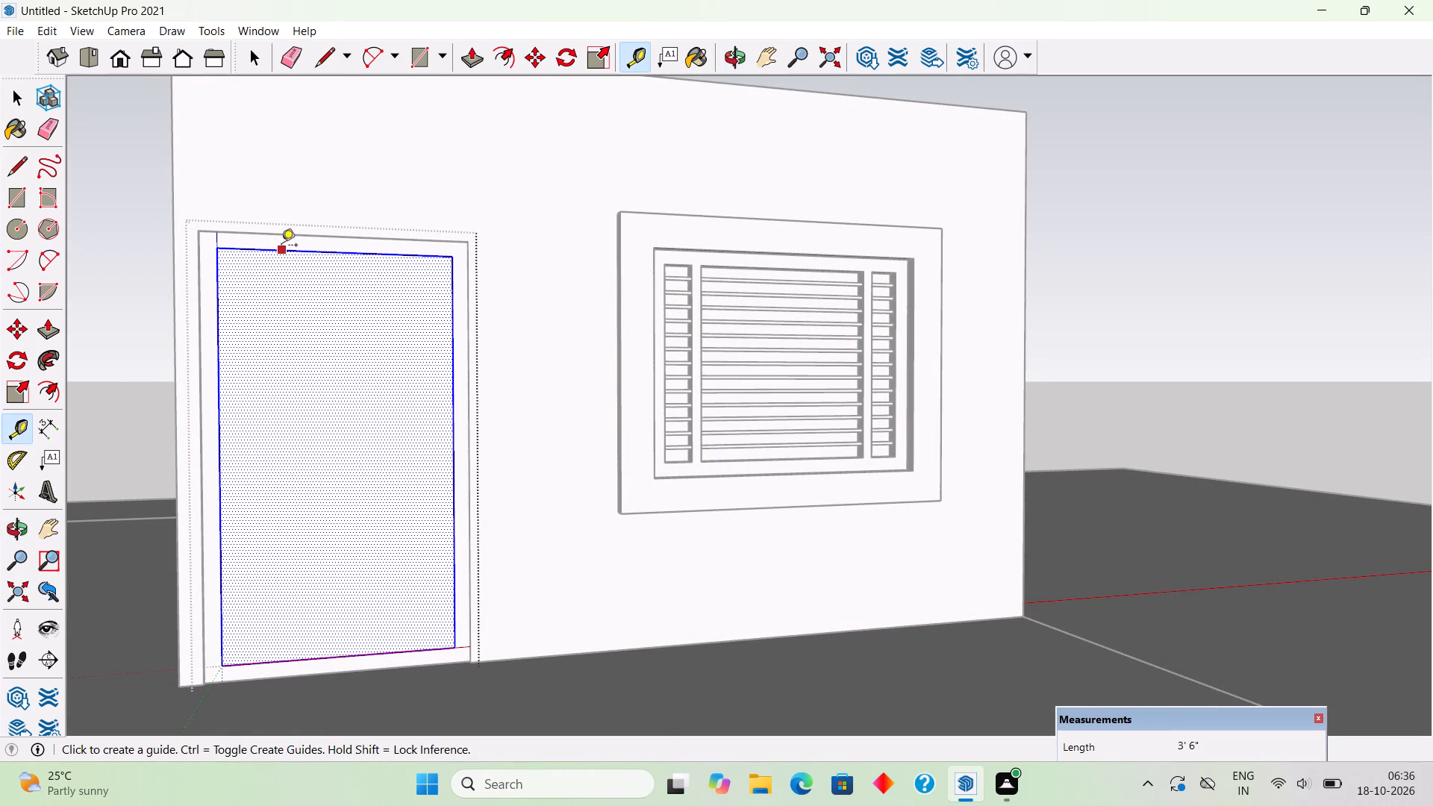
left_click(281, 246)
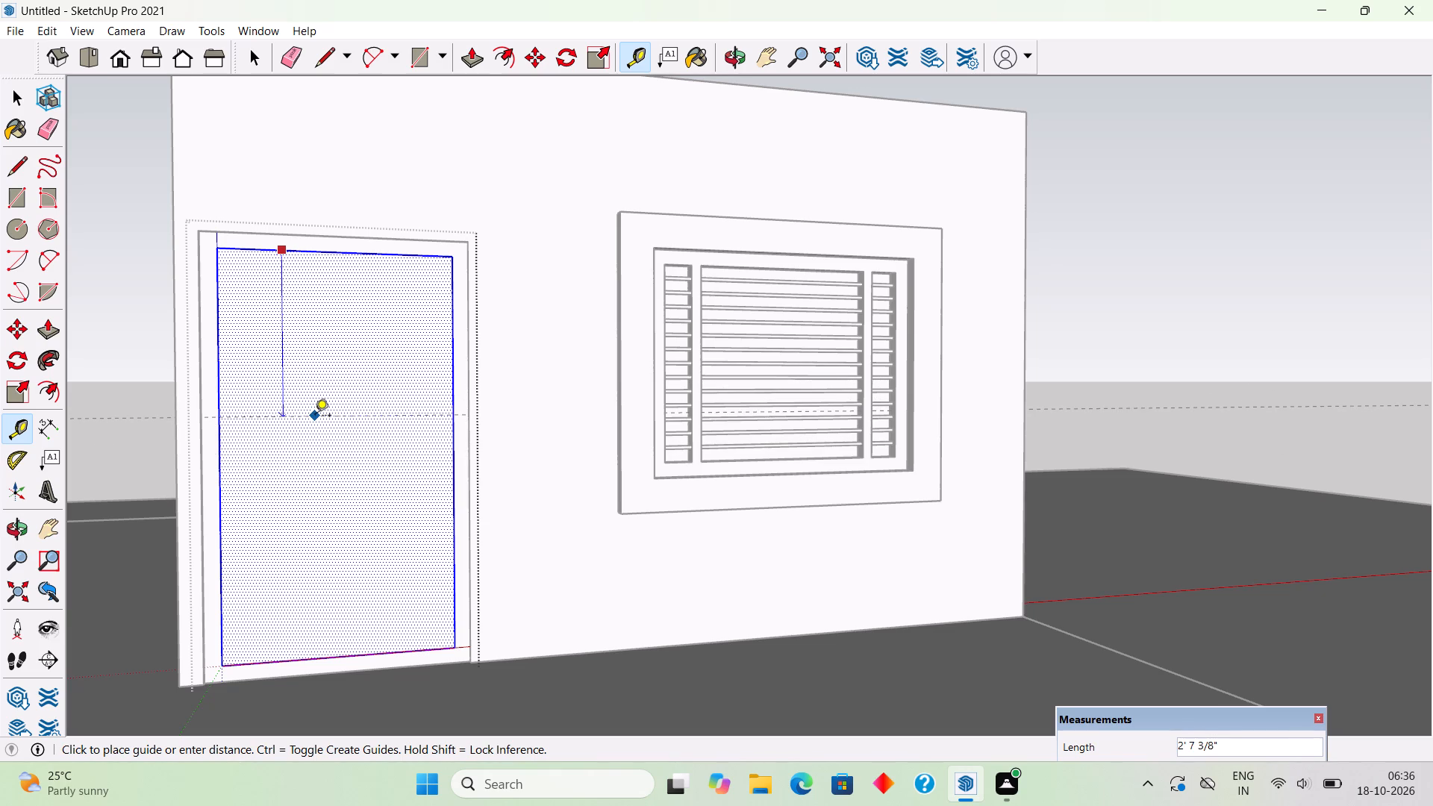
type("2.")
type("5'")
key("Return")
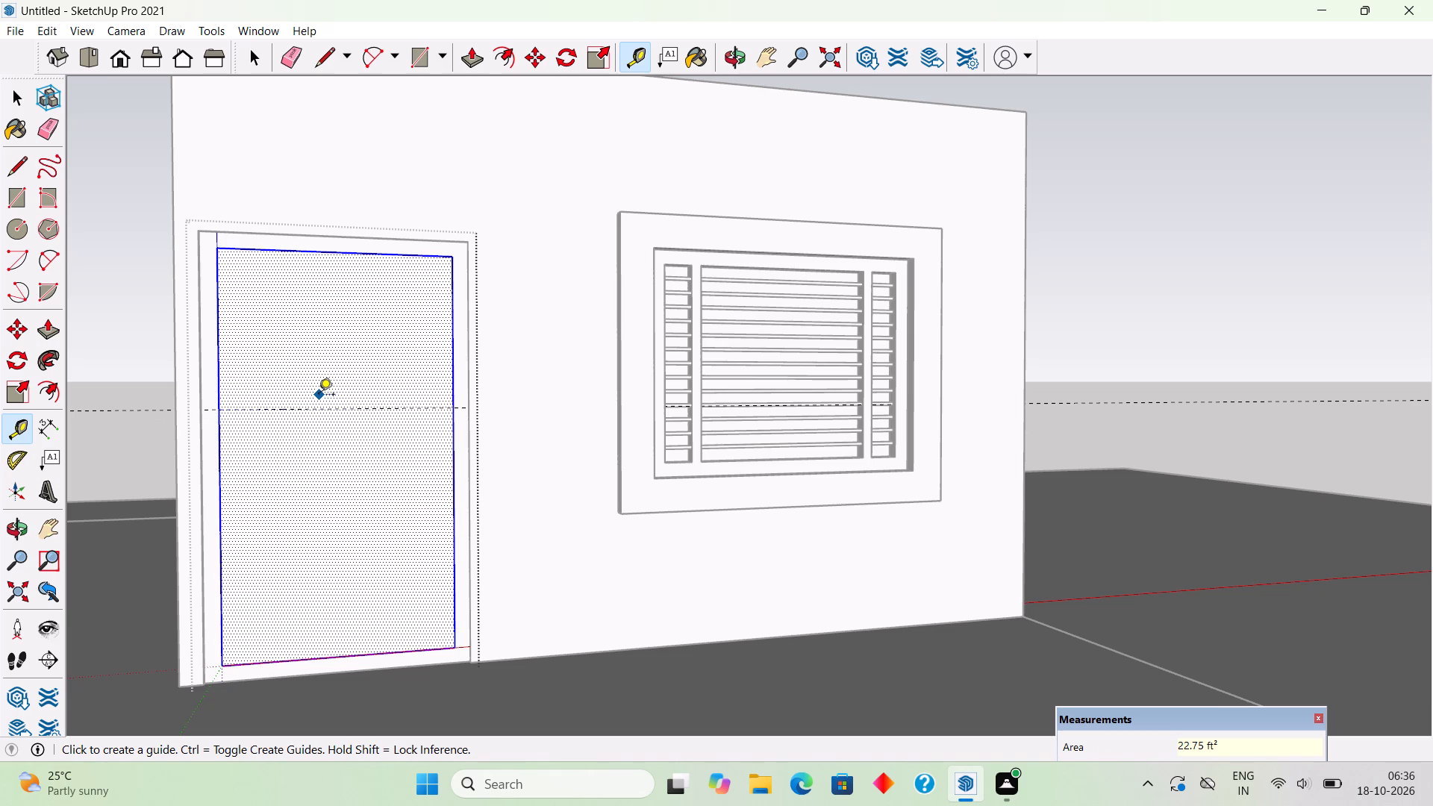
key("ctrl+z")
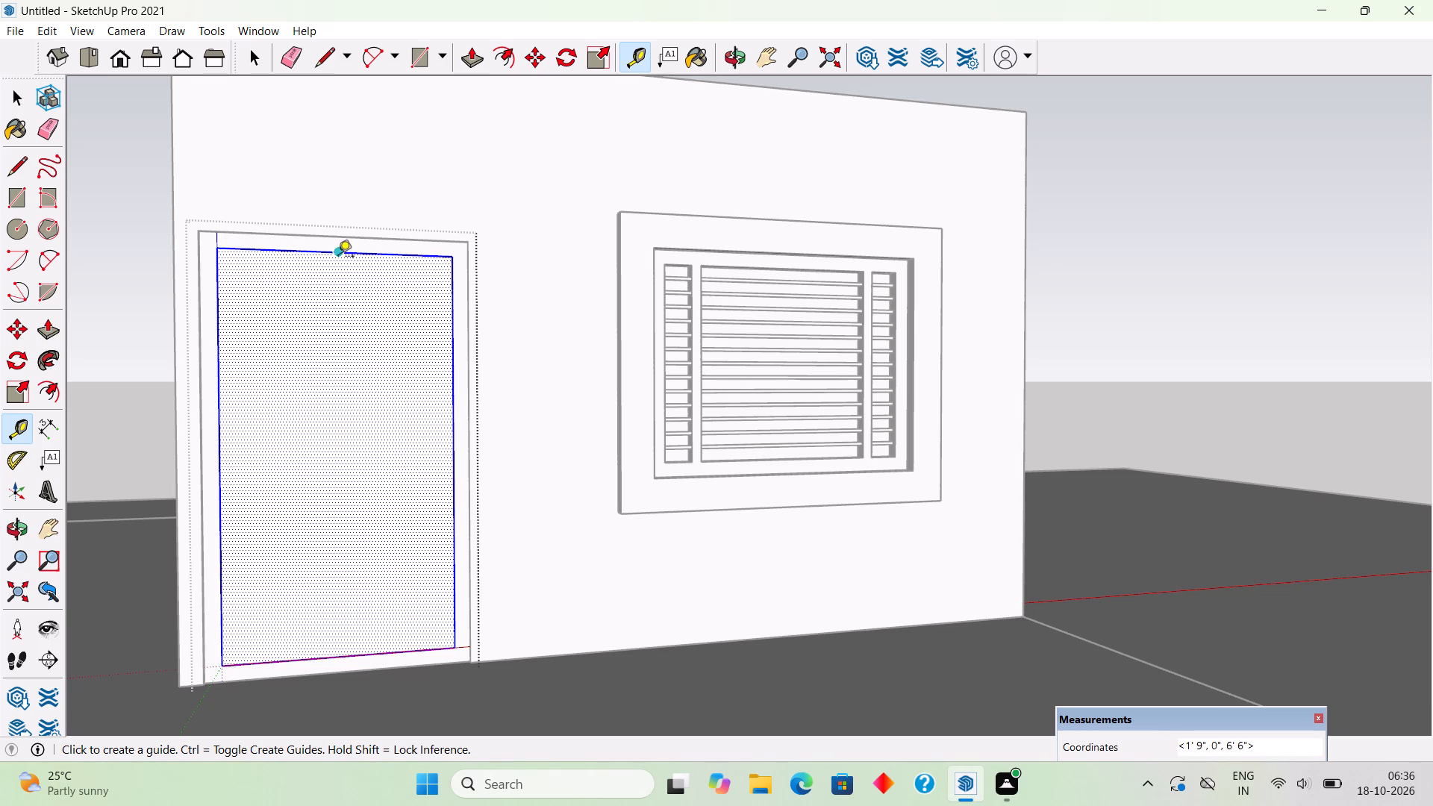
Place a horizontal guide 2' below the door panel's top edge.
left_click(343, 256)
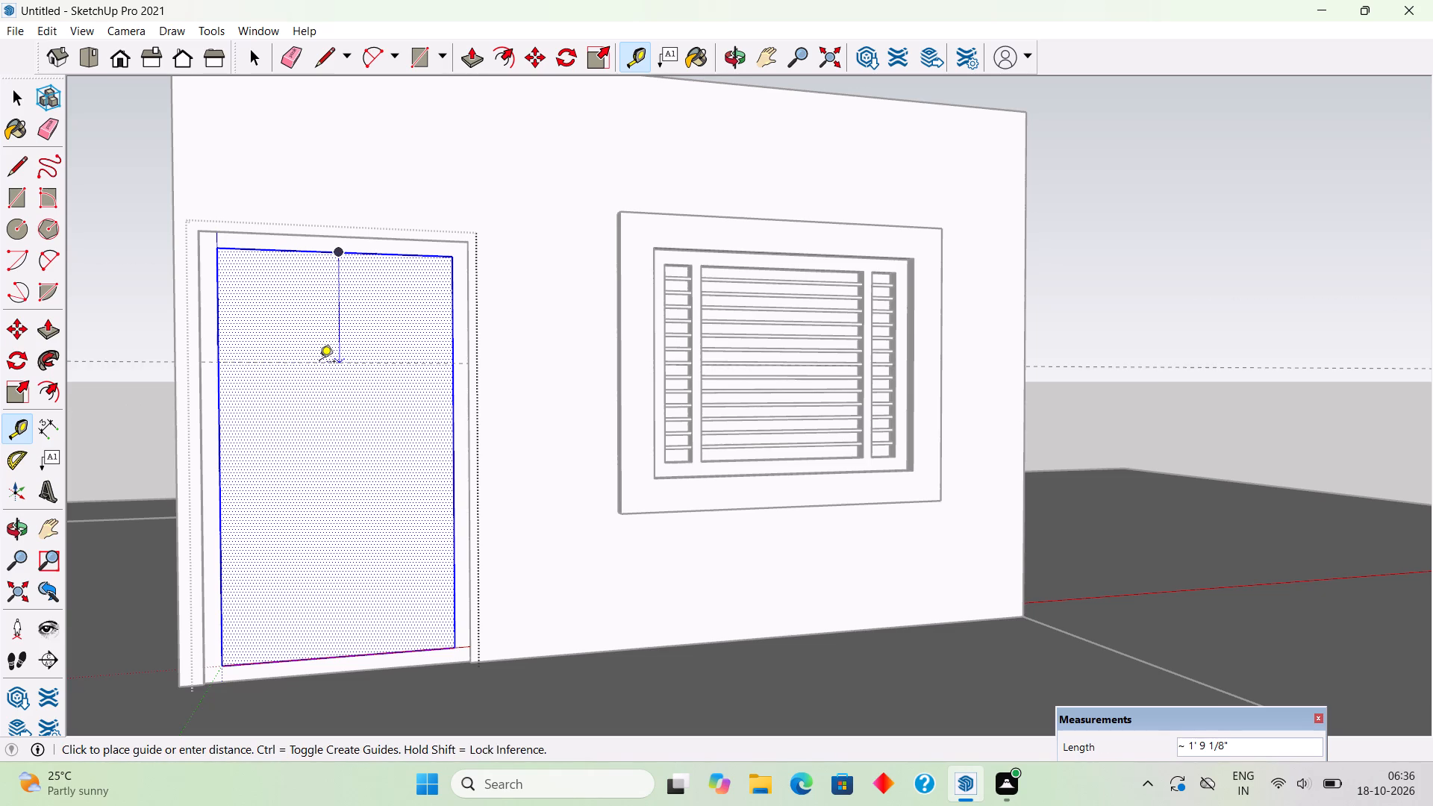
type("2'")
key("Return")
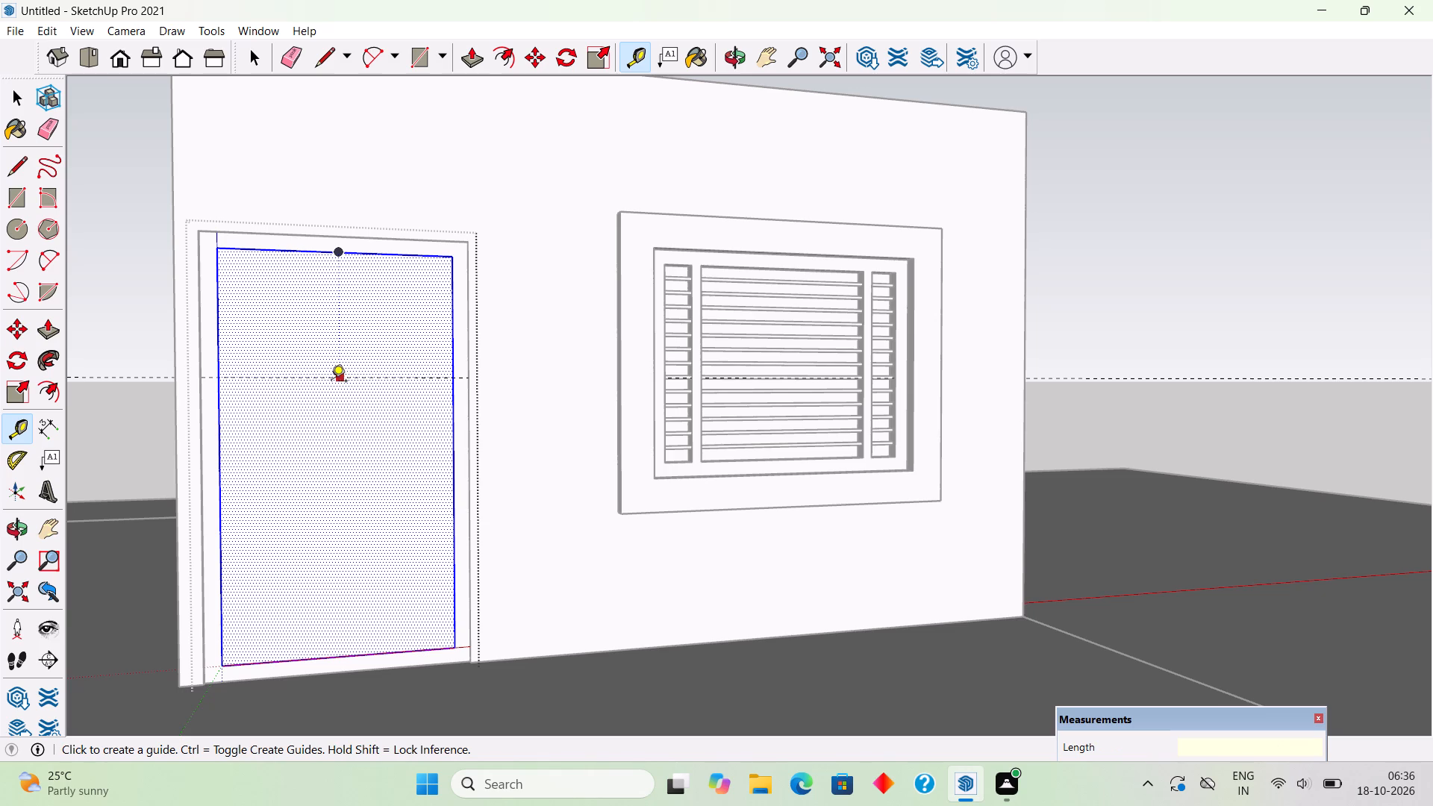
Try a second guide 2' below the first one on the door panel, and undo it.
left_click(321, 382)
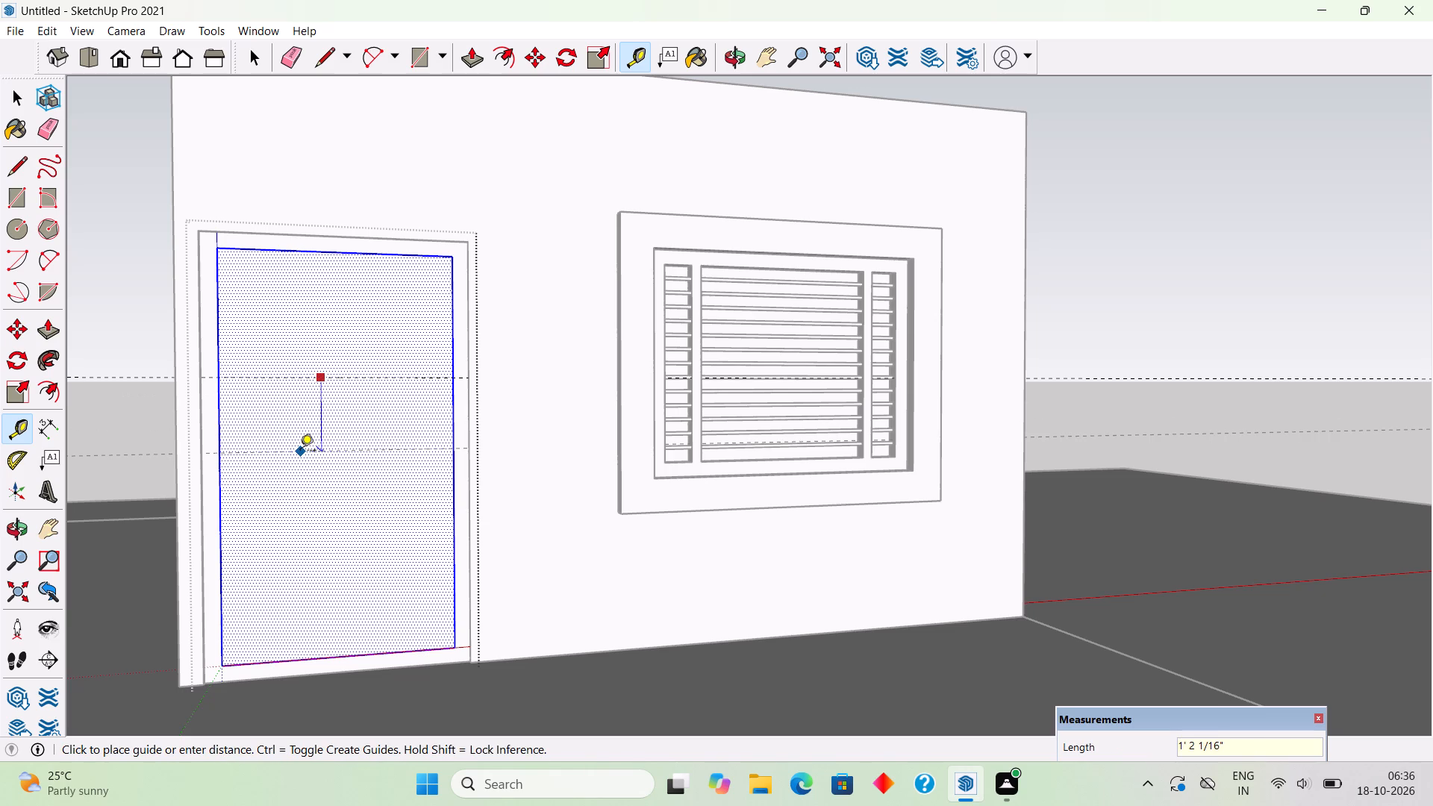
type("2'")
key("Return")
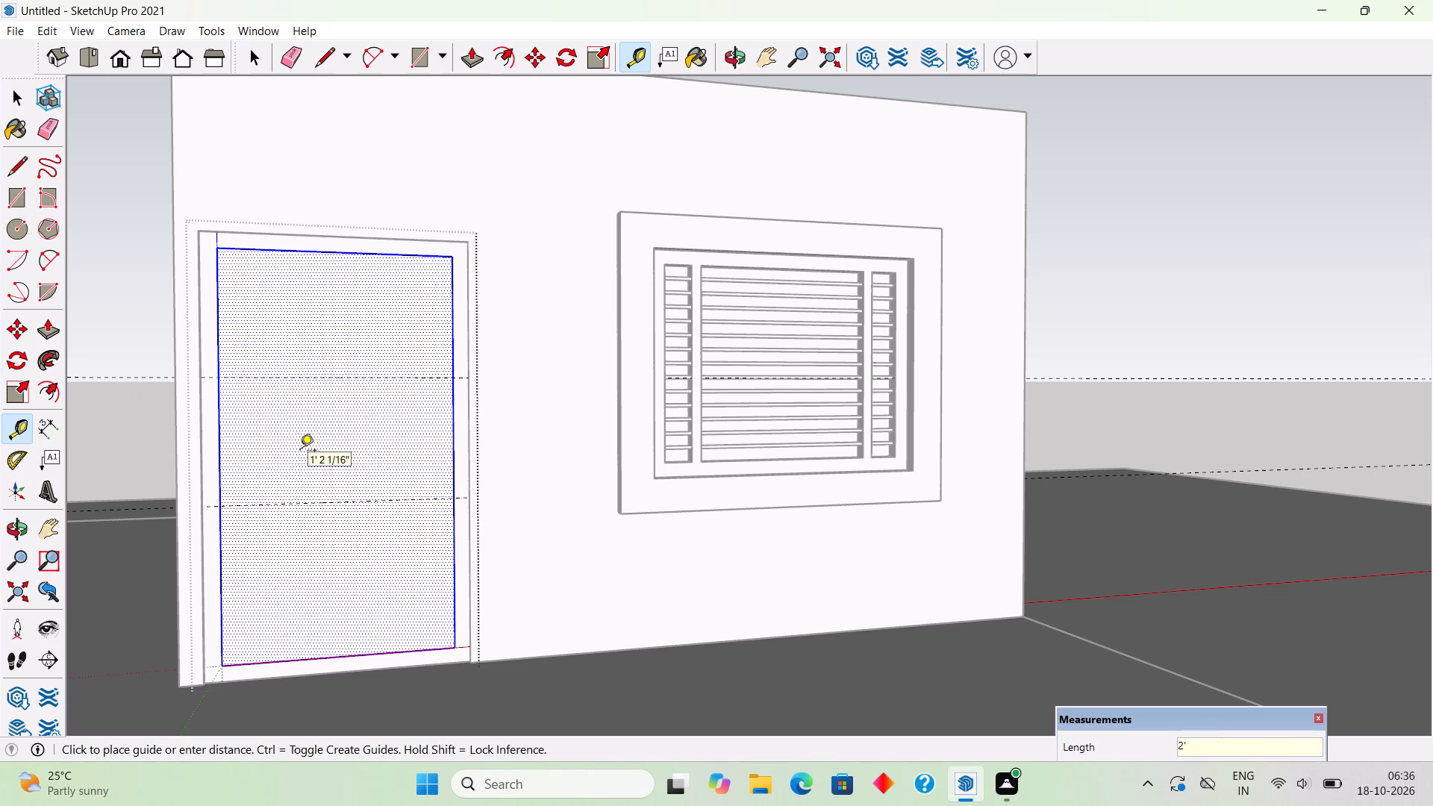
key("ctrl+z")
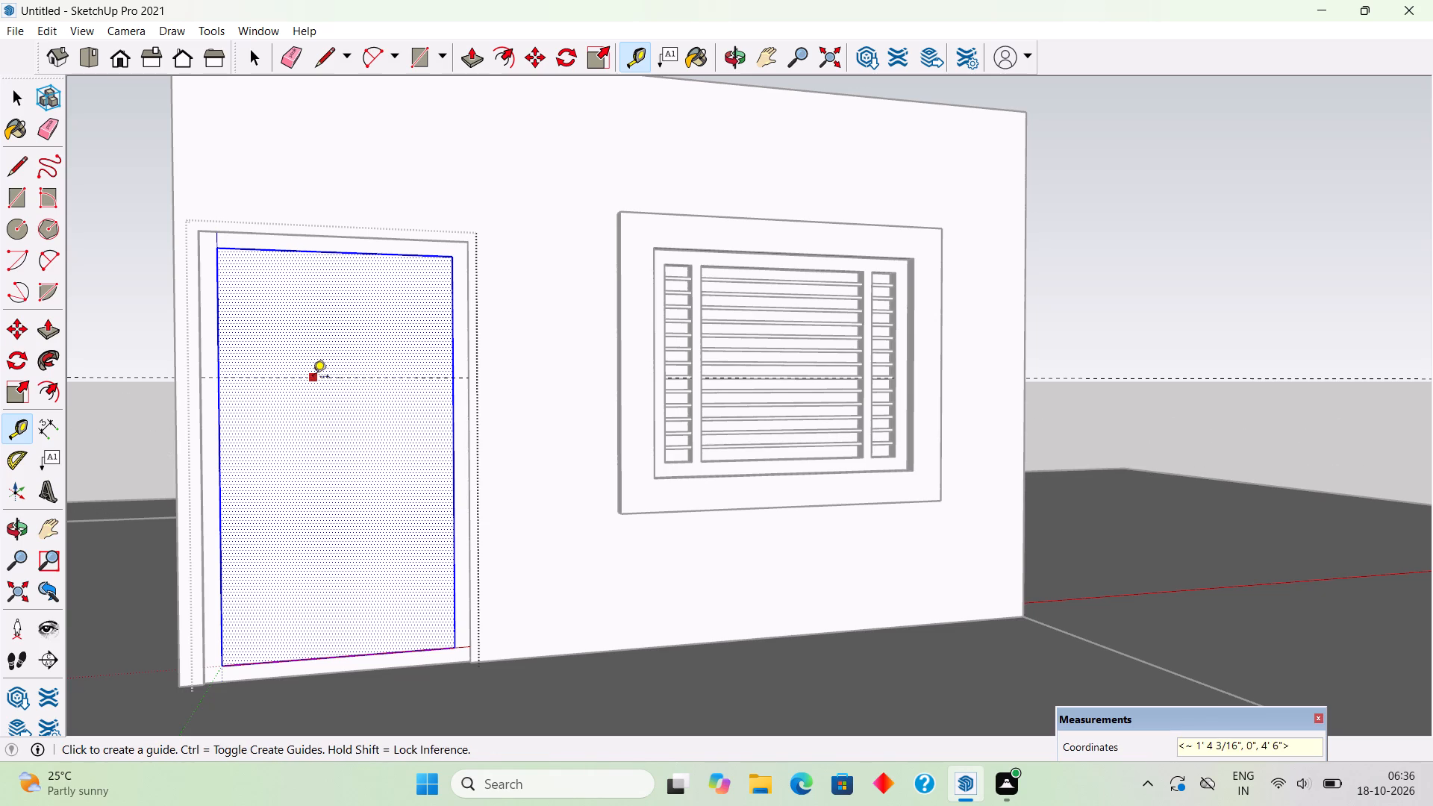
Place a guide 2" below the existing guide on the door panel.
left_click(313, 378)
type("2\"")
key("Return")
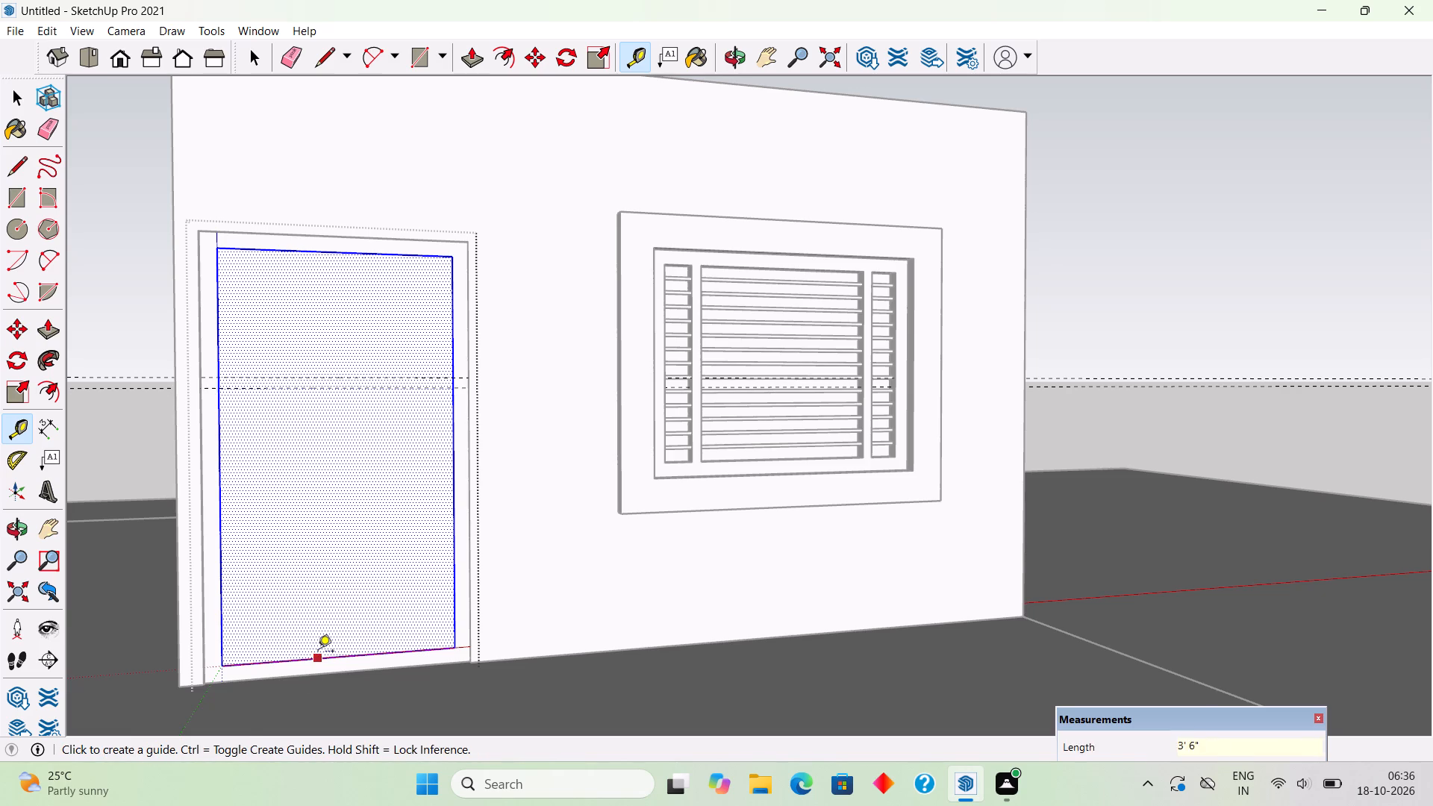
Place a guide 2' above the door panel's bottom edge and another 2" above that one.
left_click(318, 655)
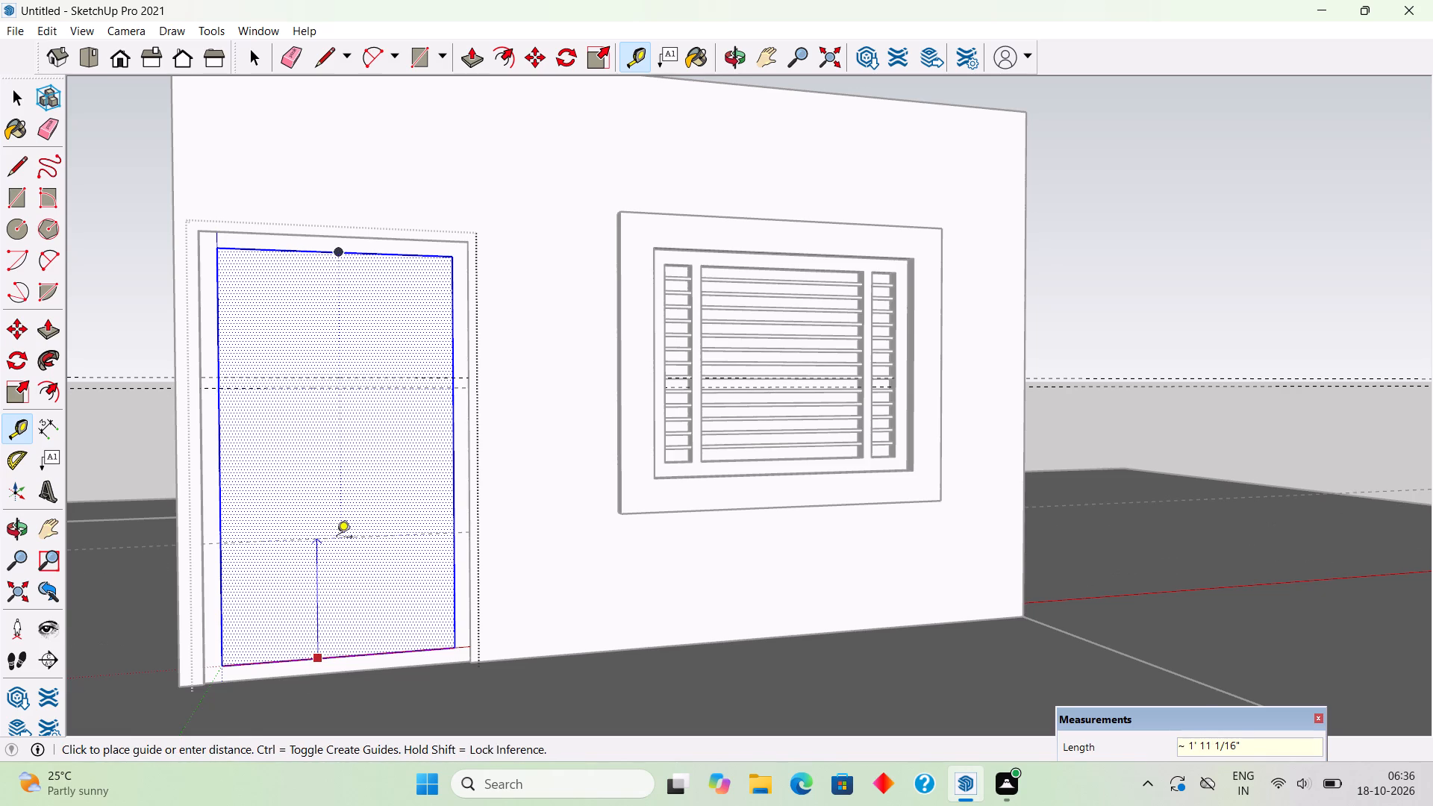
type("2'")
key("Return")
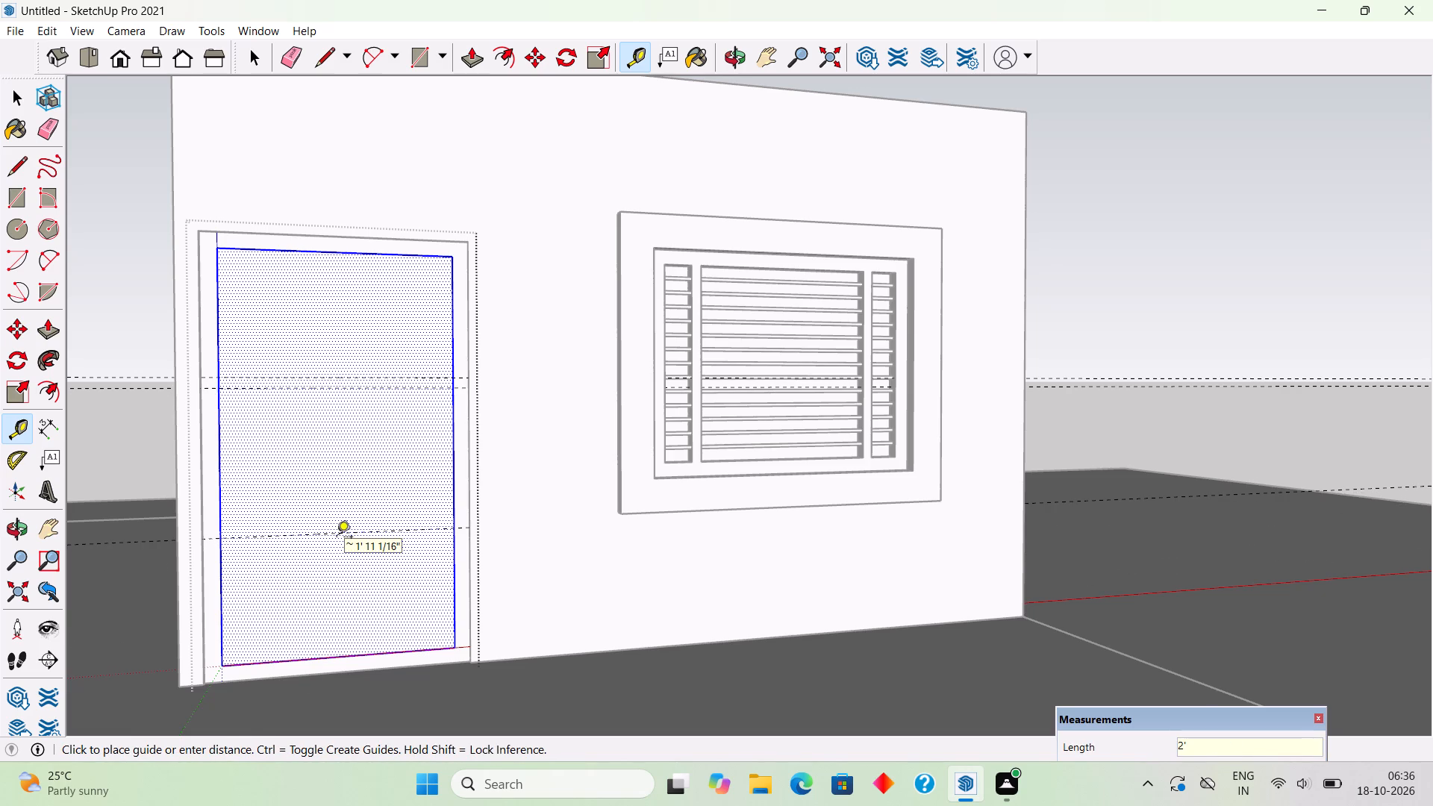
left_click(355, 530)
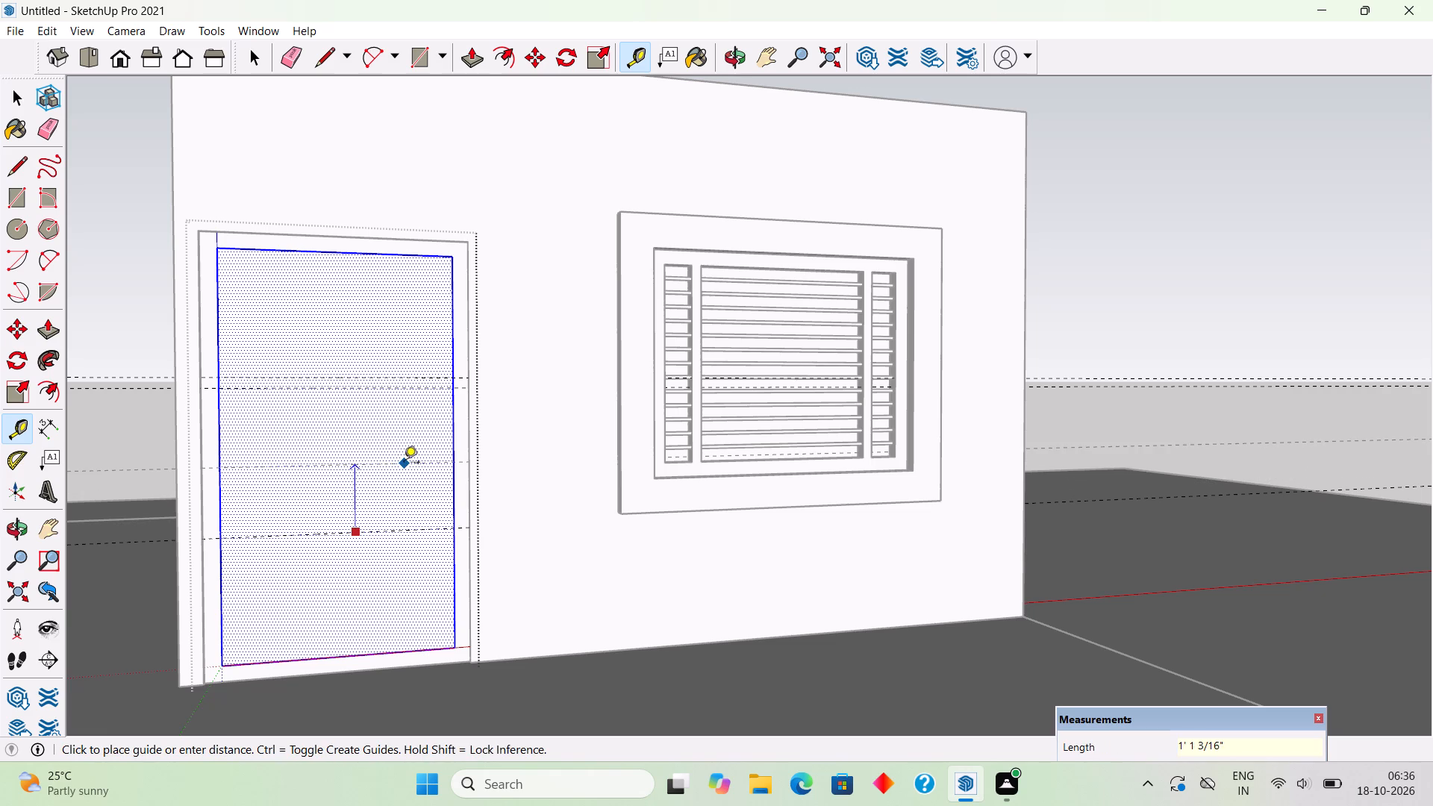
type("2\"")
key("Return")
key("space")
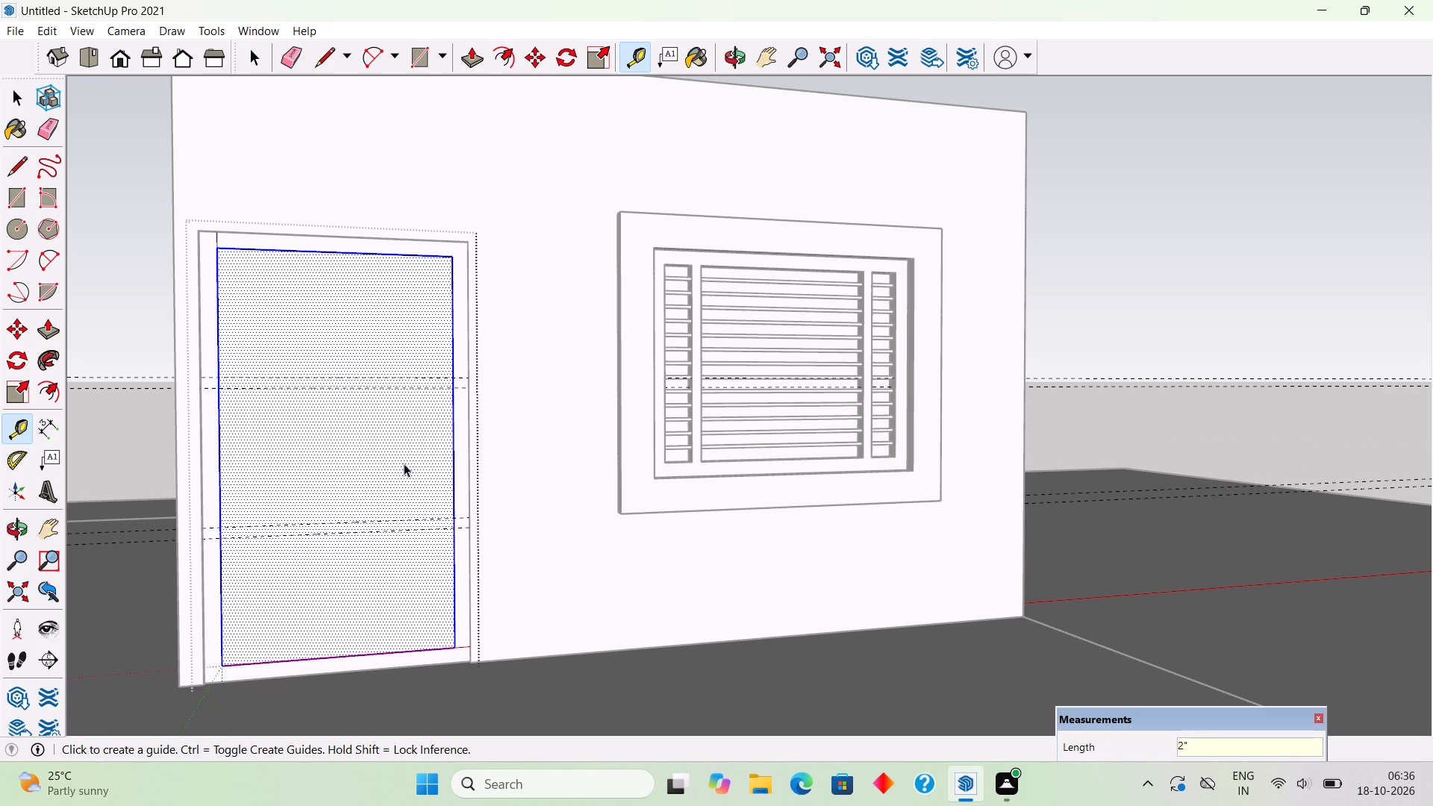
Draw two 2" by 3' 6" rectangles across the door panel, one between each pair of guides.
key("r")
scroll(219, 381, "up", 3)
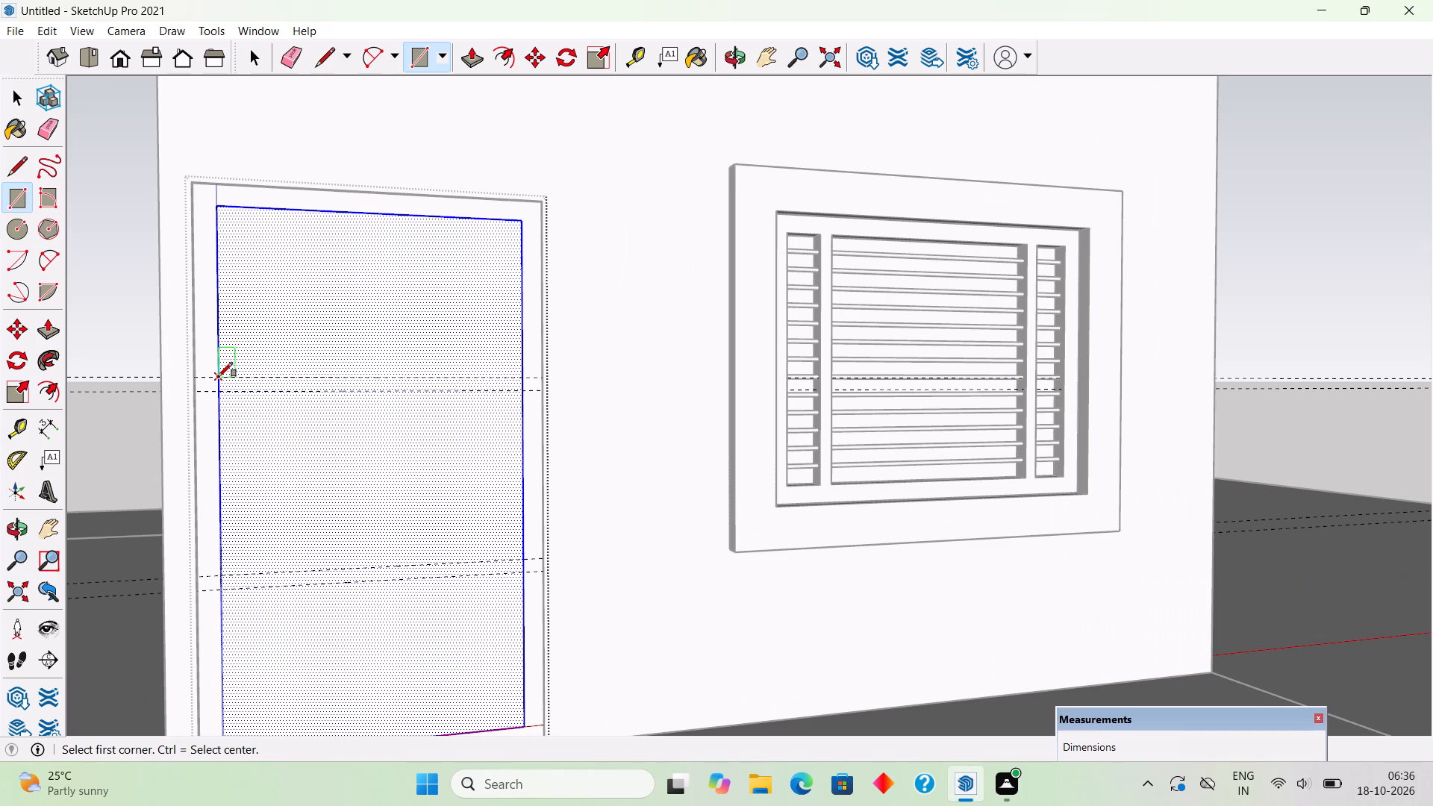
left_click(220, 378)
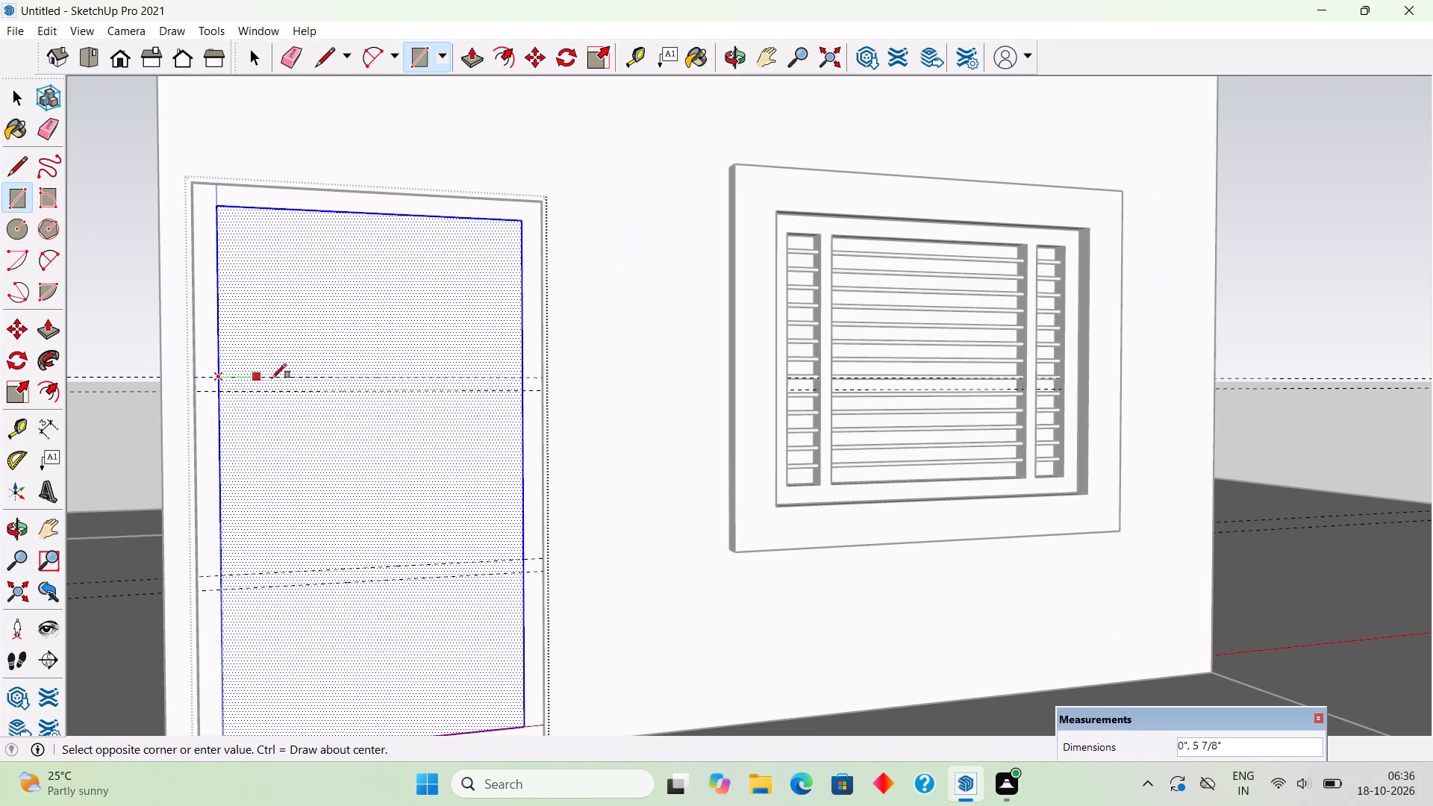
left_click(523, 393)
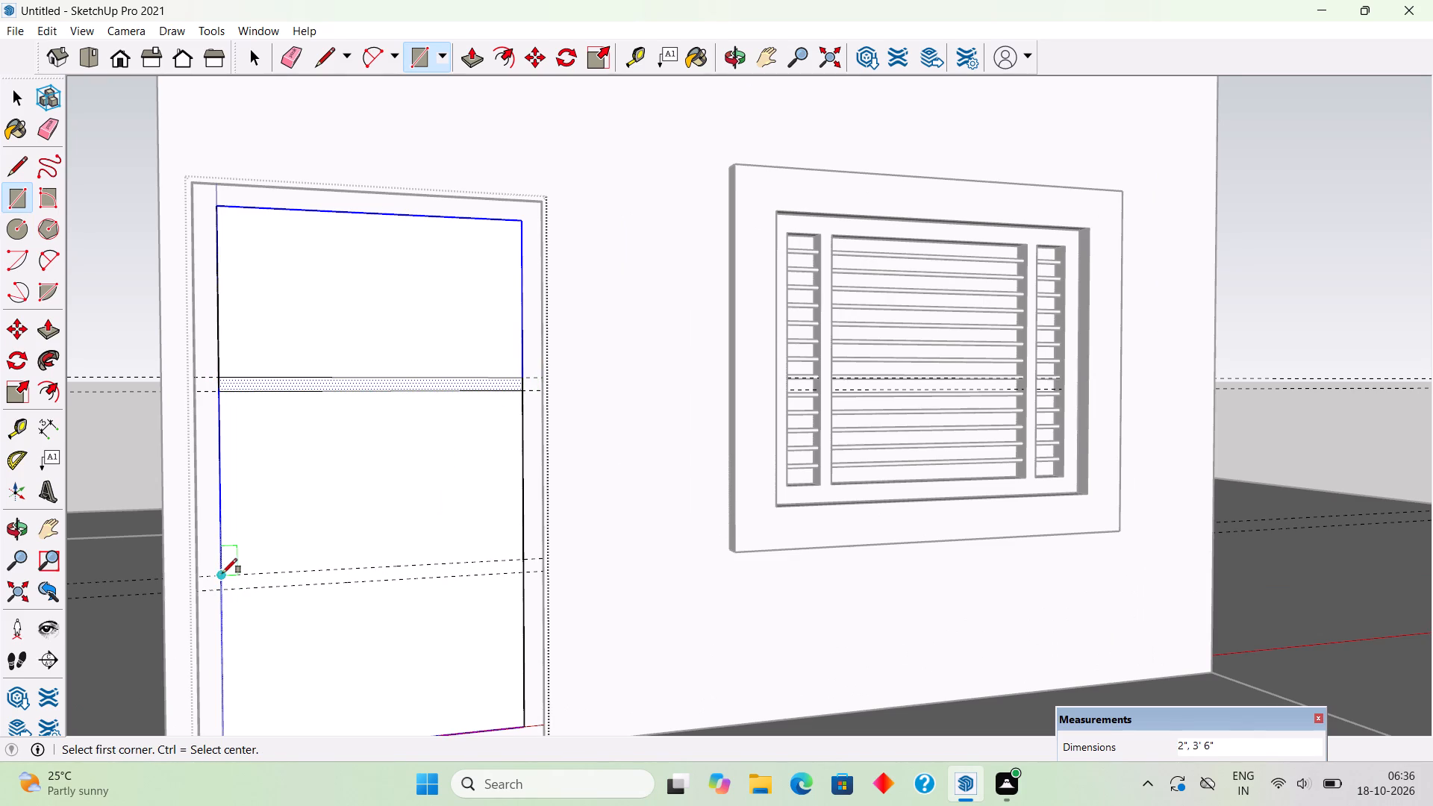
left_click(225, 575)
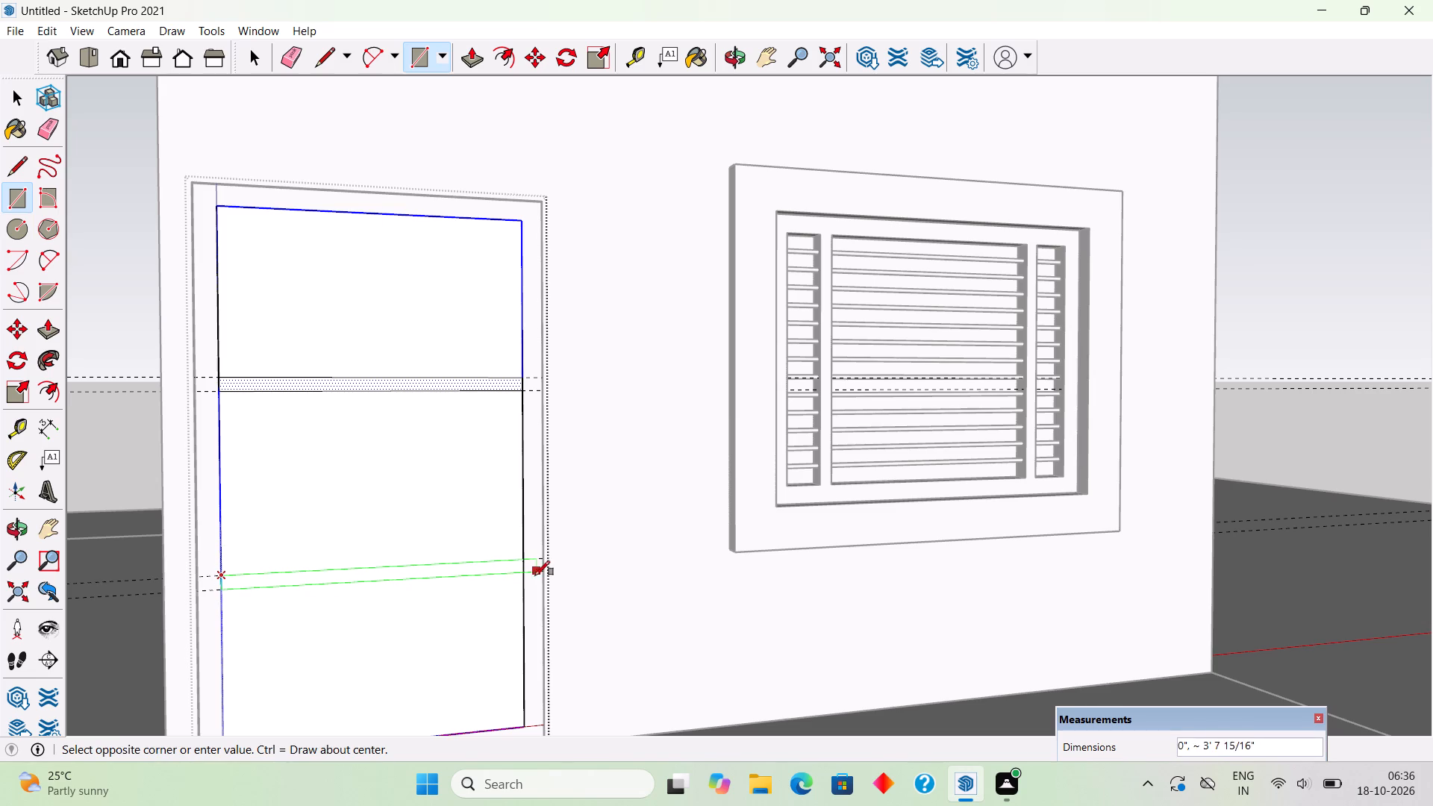
left_click(524, 573)
Push the upper horizontal strip 1" into the door panel.
middle_click_drag(502, 552, 691, 525)
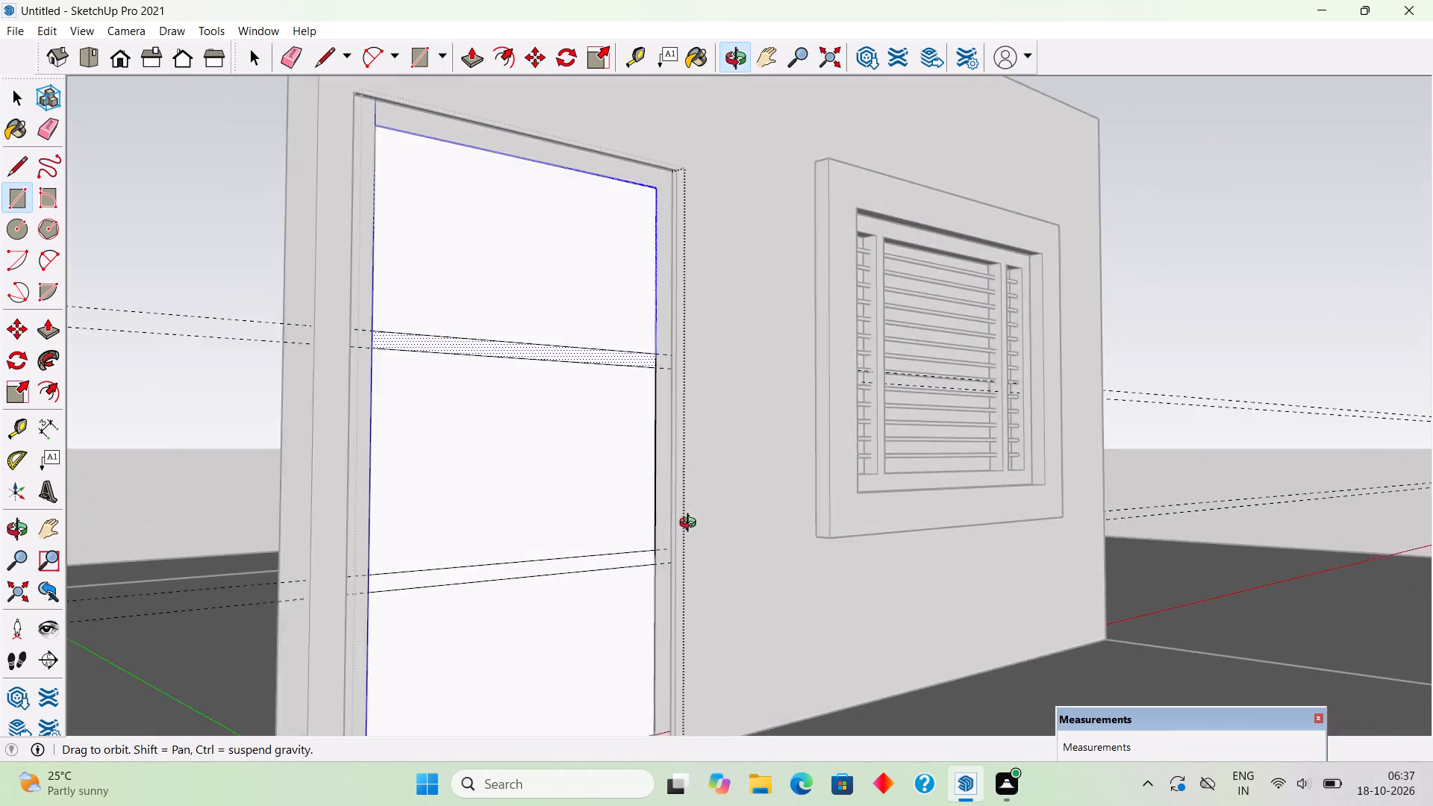
middle_click_drag(691, 525, 787, 574)
key("p")
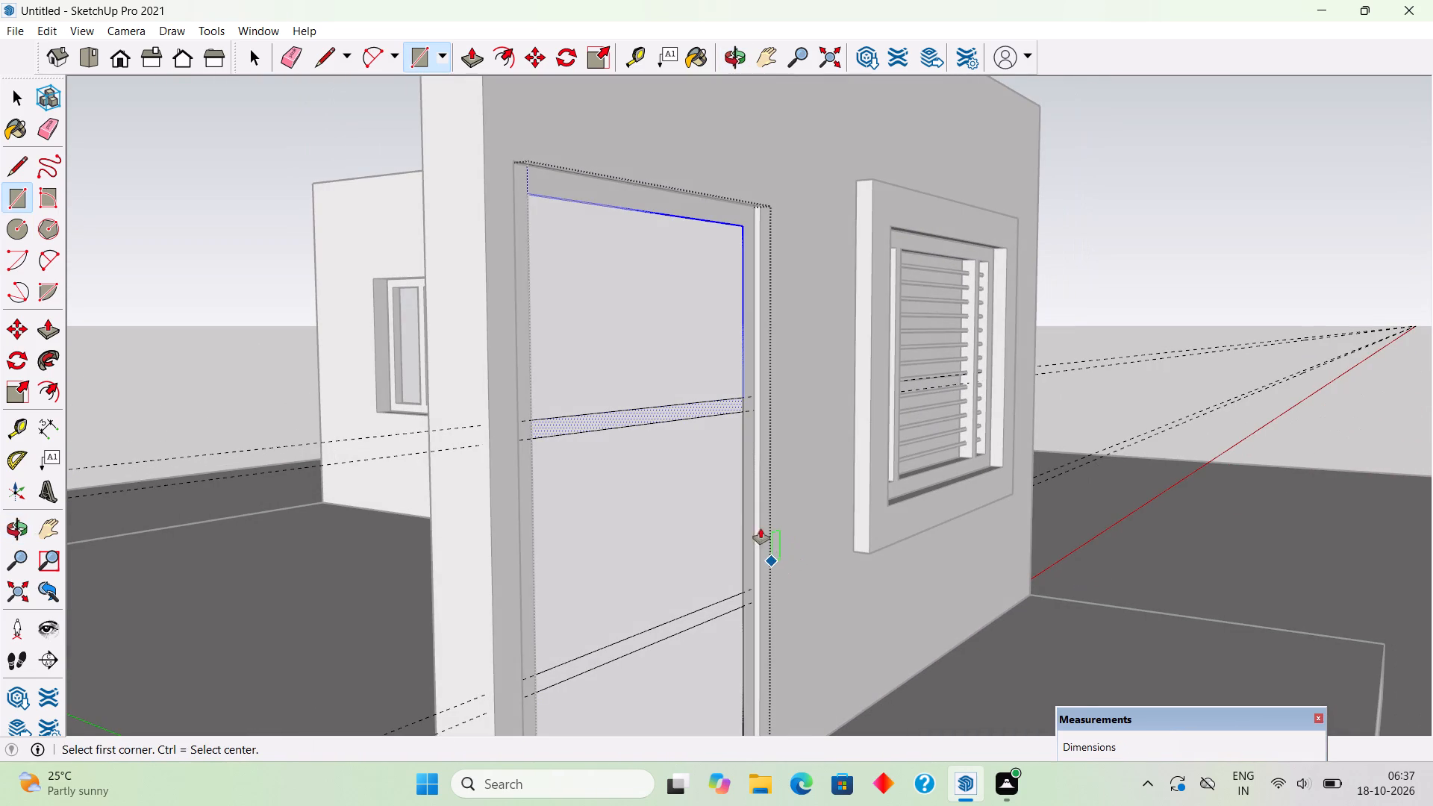
left_click(691, 414)
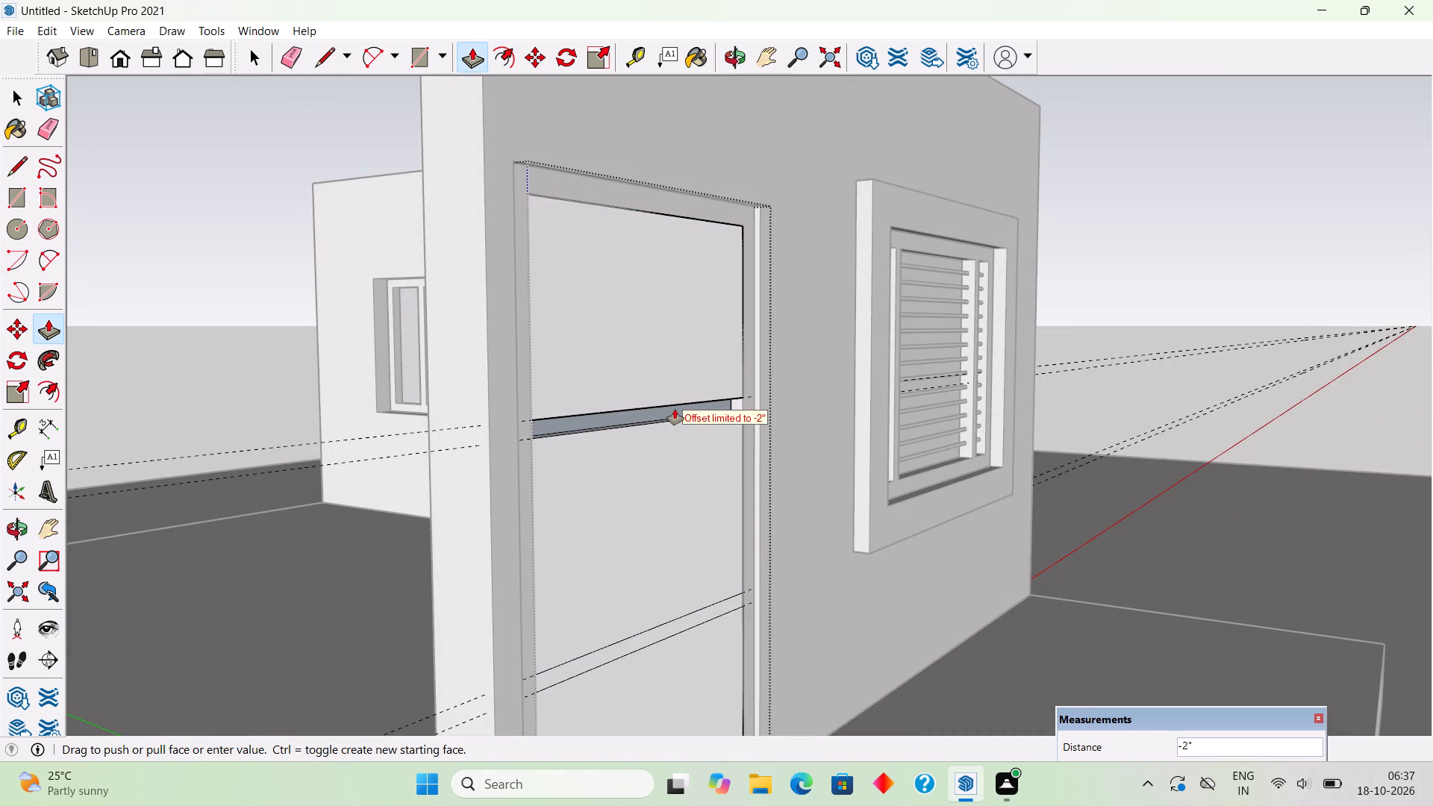
type("1\"")
key("Return")
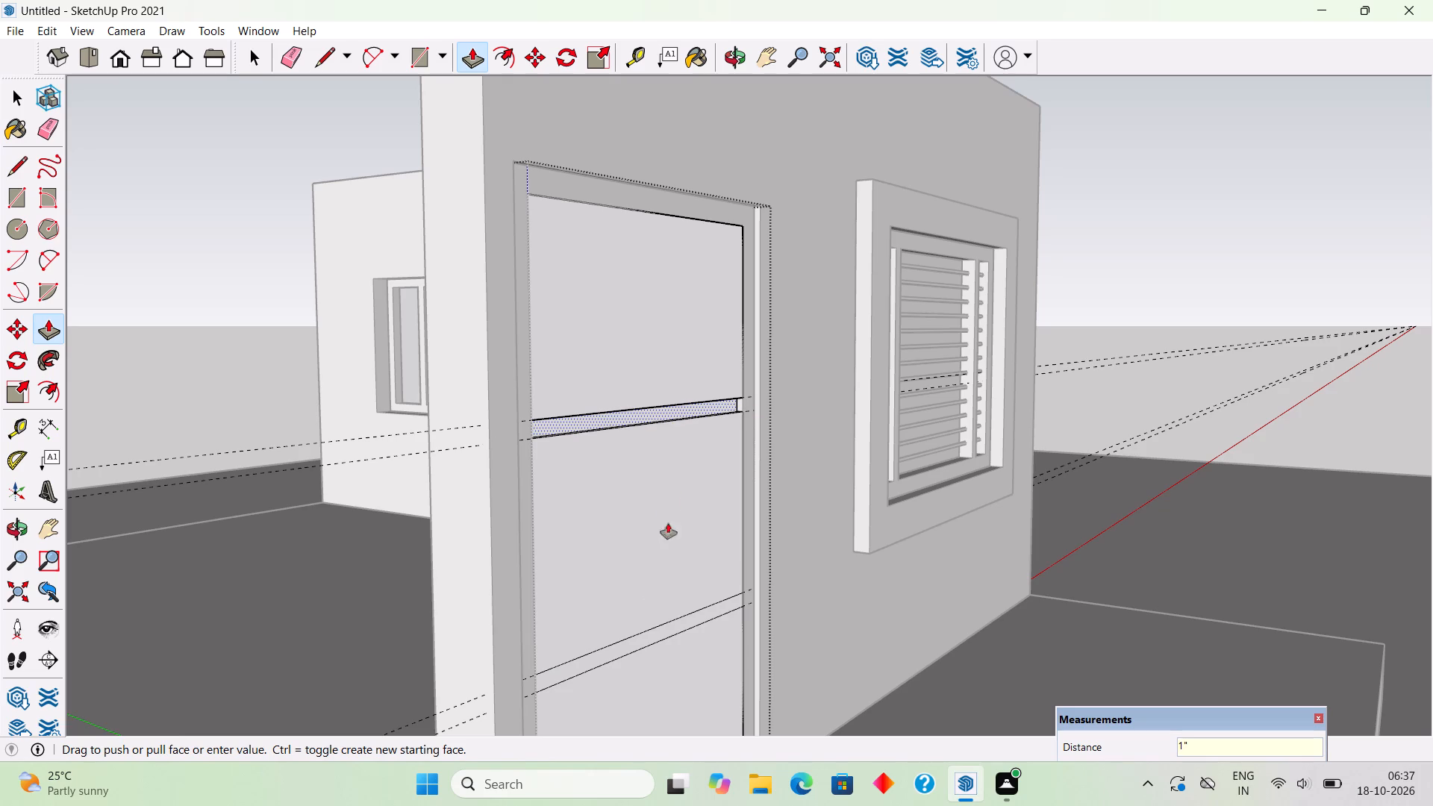
Push the lower horizontal strip 1" into the door panel and leave the door's group.
double_click(639, 643)
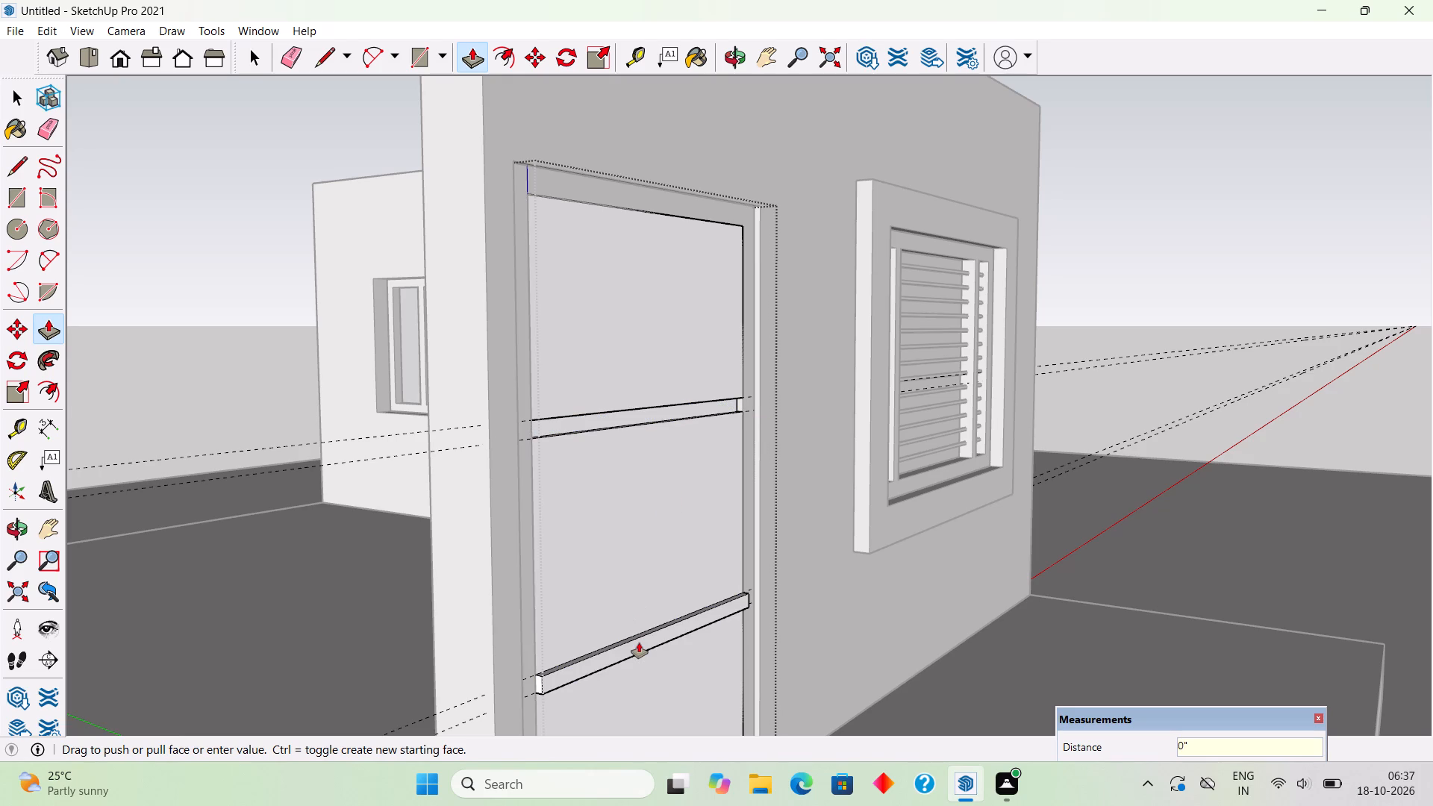
key("ctrl+z")
left_click(642, 637)
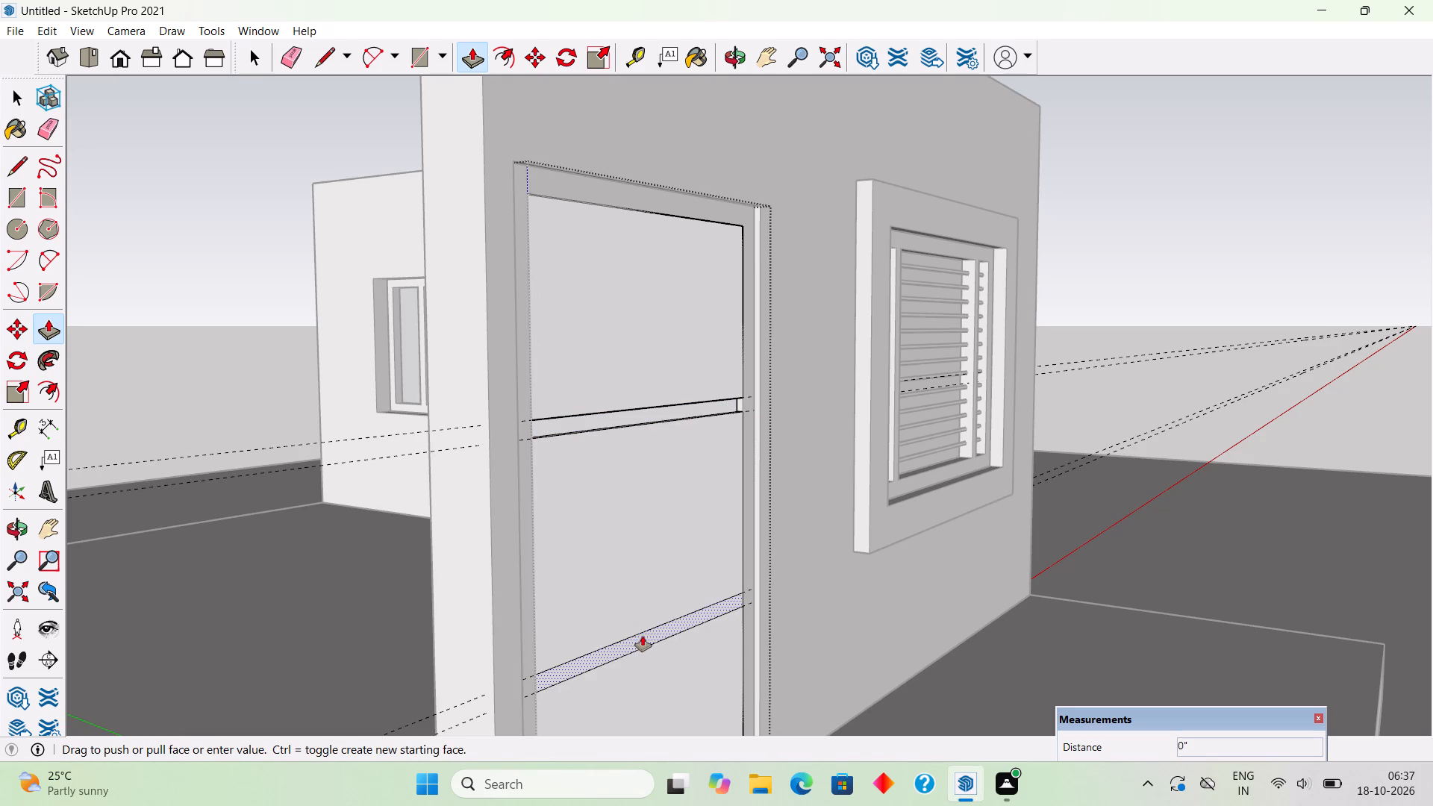
type("1\"")
key("Return")
key("space")
scroll(634, 637, "down", 2)
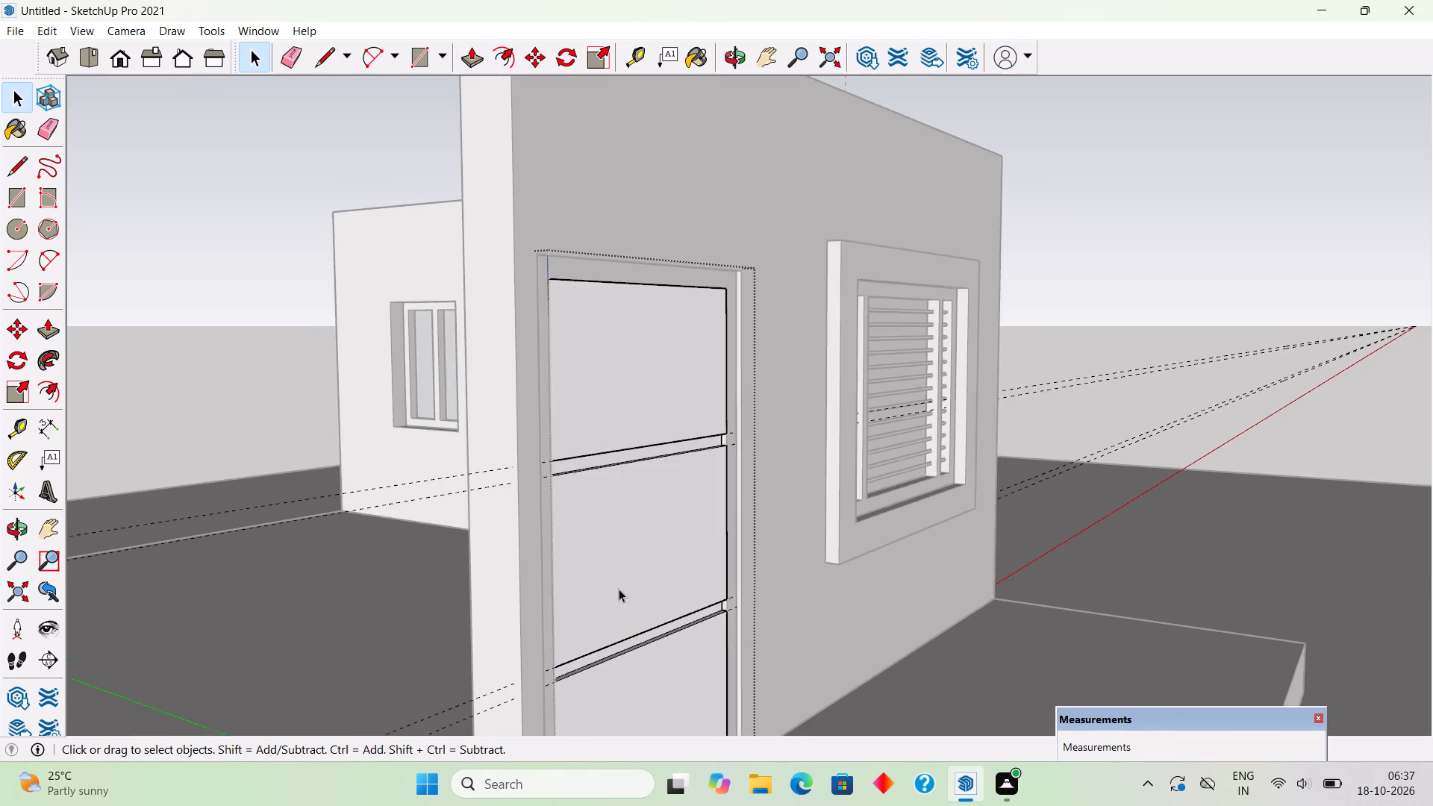
scroll(619, 589, "down", 4)
left_click(305, 396)
Draw a vertical handle rectangle about 1 9/16" by 5' 1" on the door panel, near the edge closest to the window.
middle_click_drag(480, 625, 337, 611)
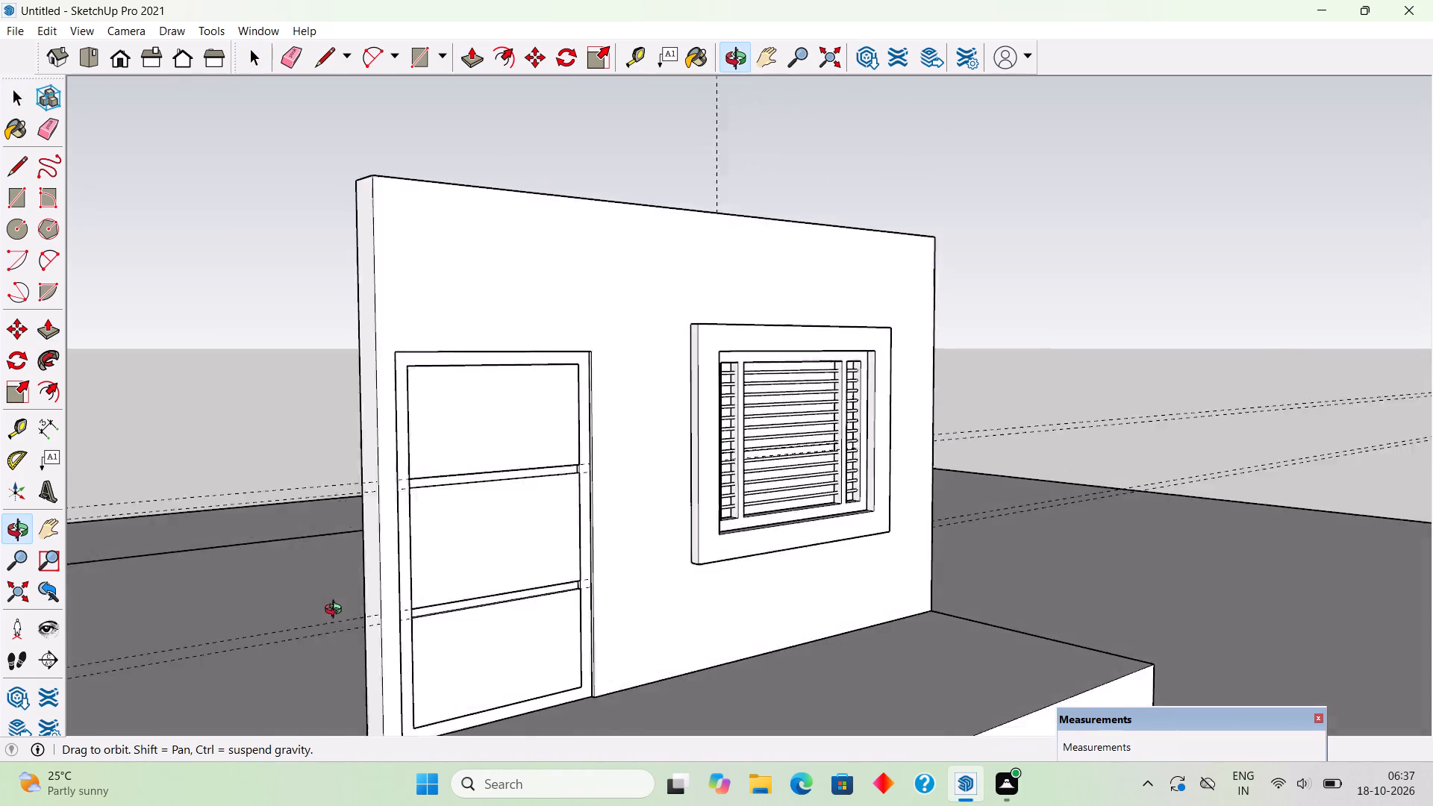
middle_click_drag(337, 611, 224, 625)
scroll(471, 555, "up", 3)
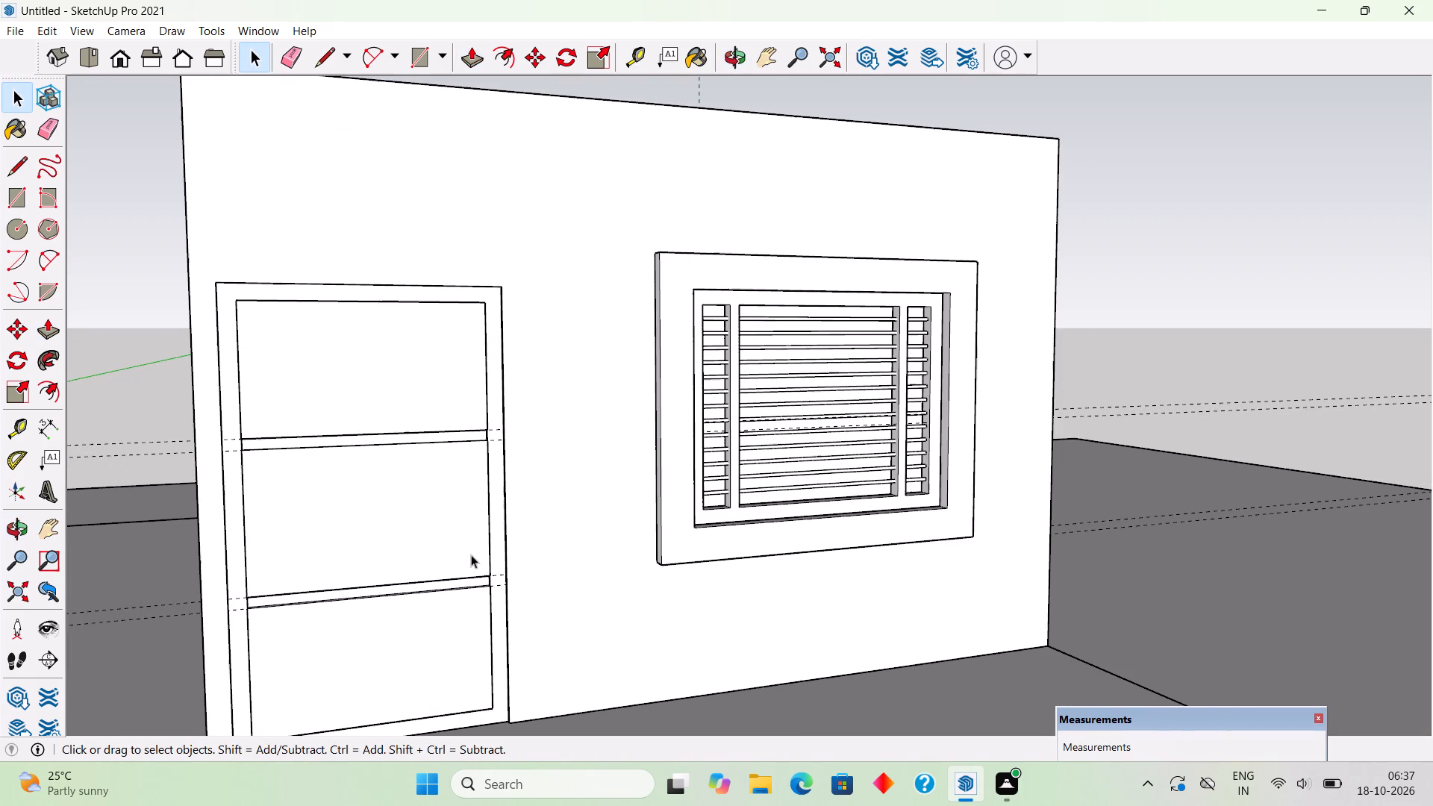
key("r")
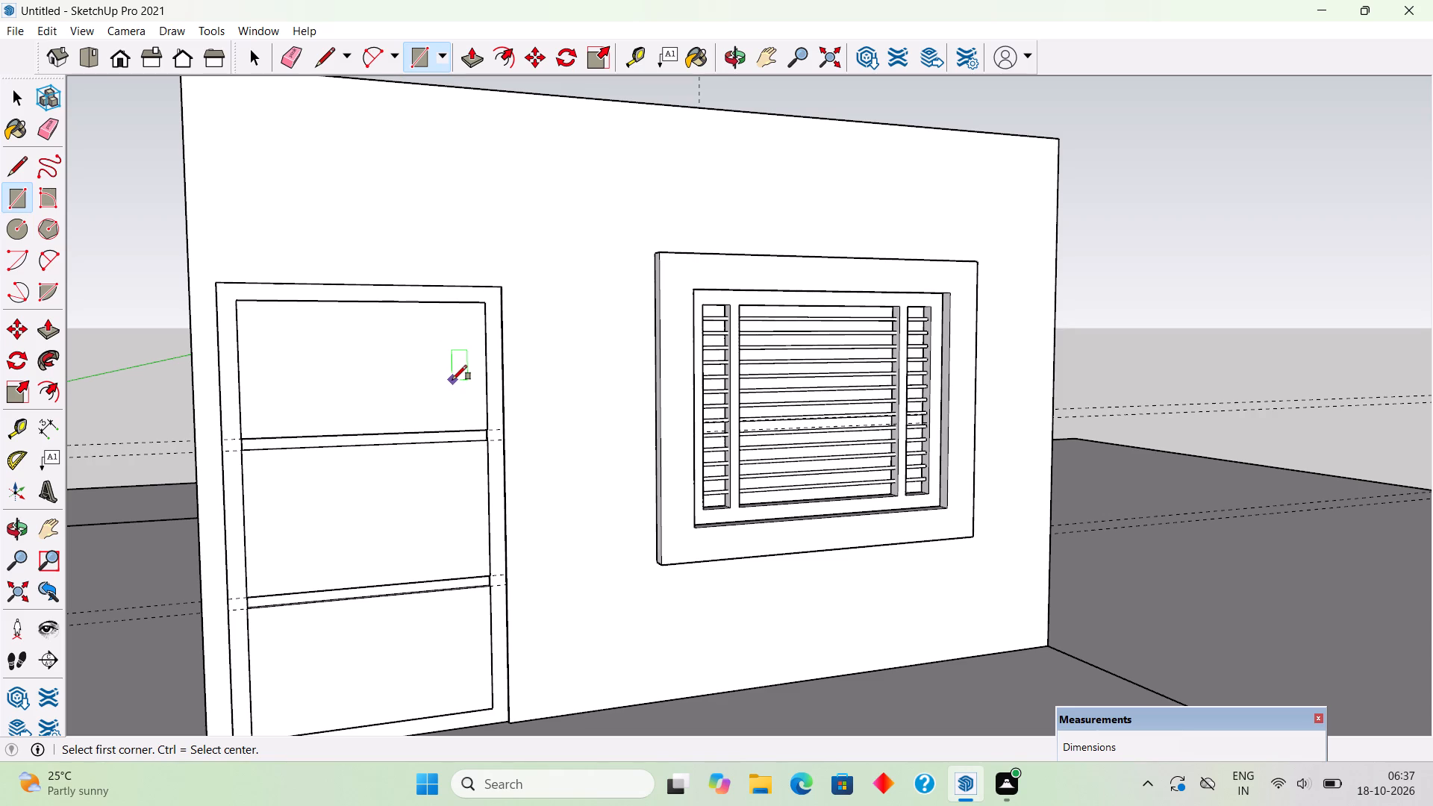
scroll(470, 434, "up", 4)
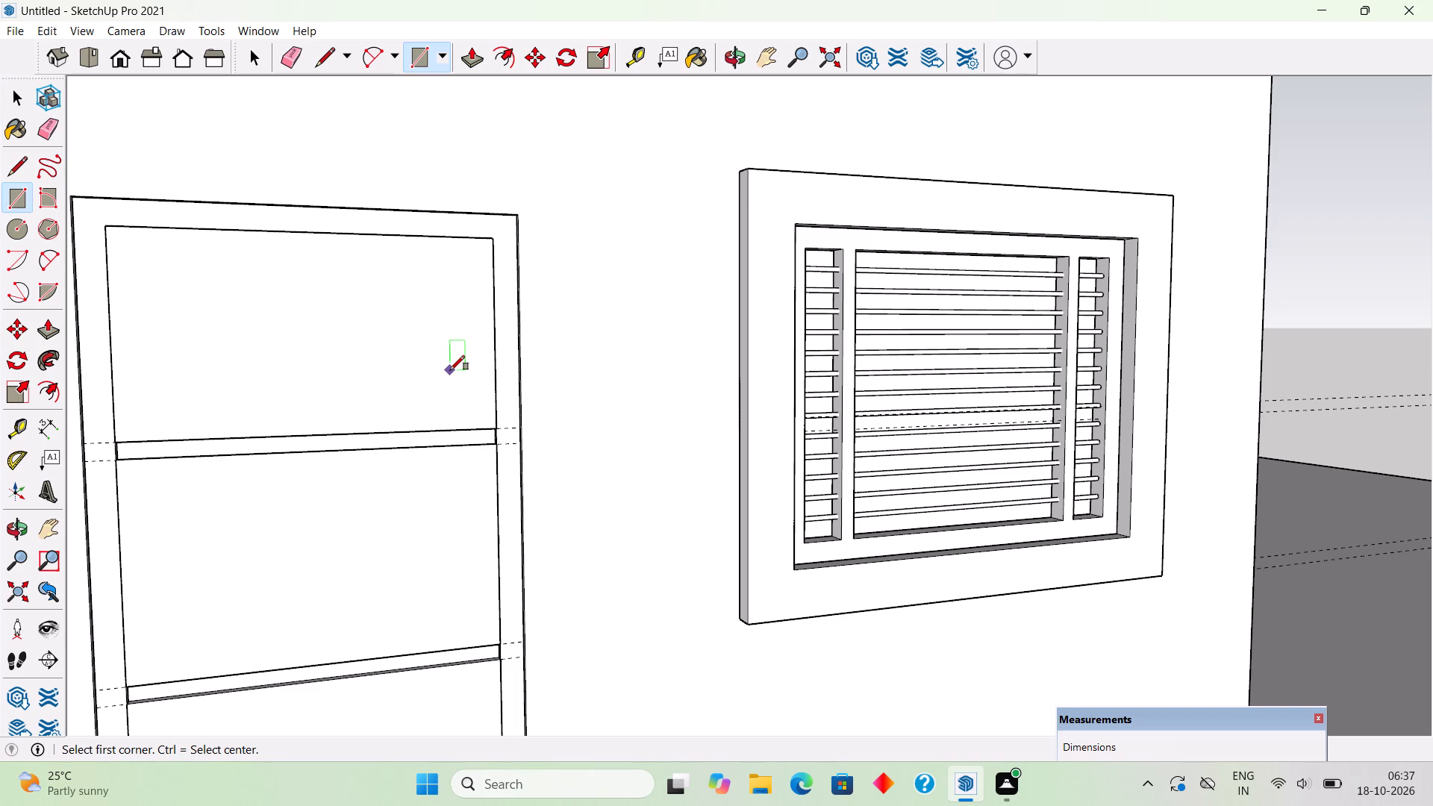
left_click(449, 332)
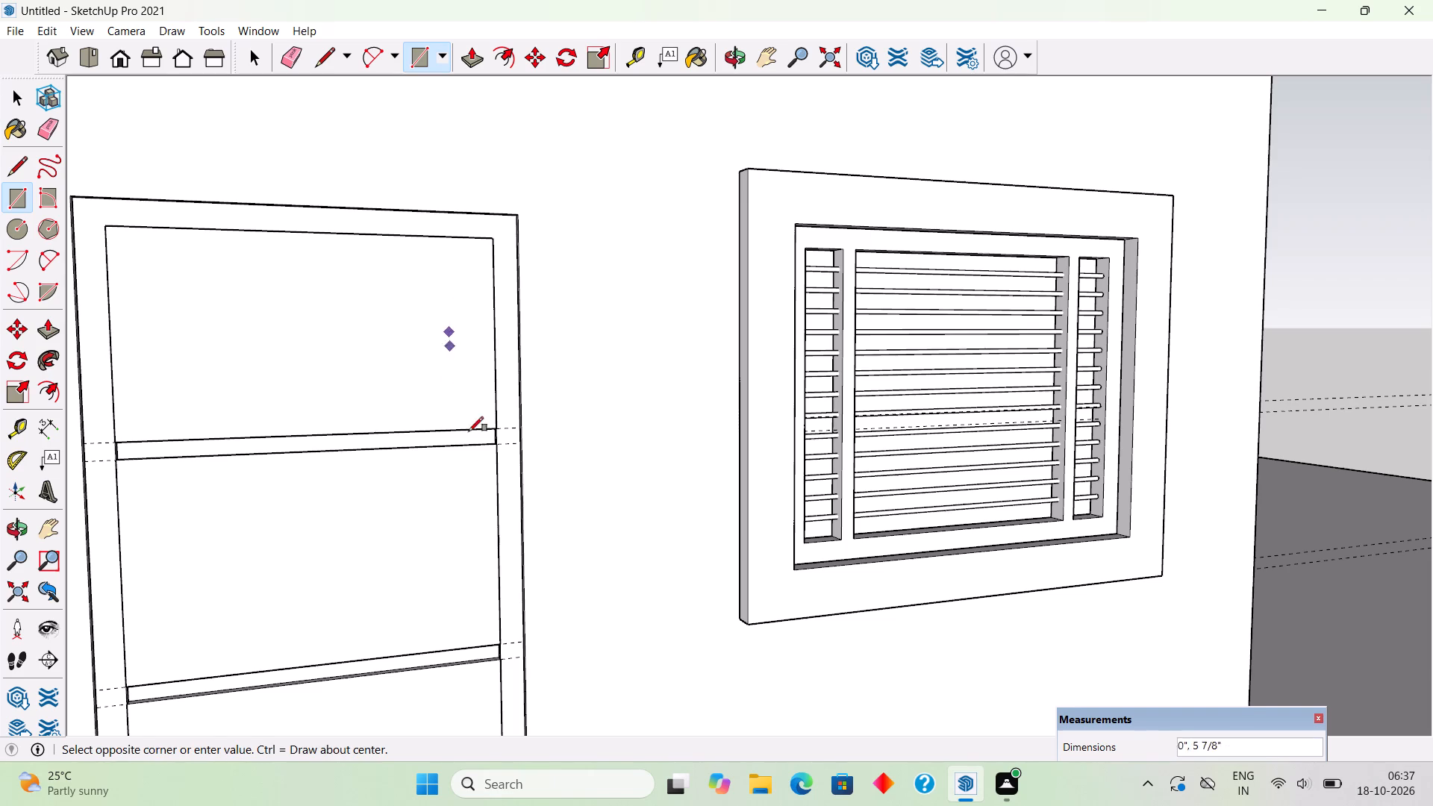
scroll(481, 495, "down", 9)
scroll(480, 653, "up", 4)
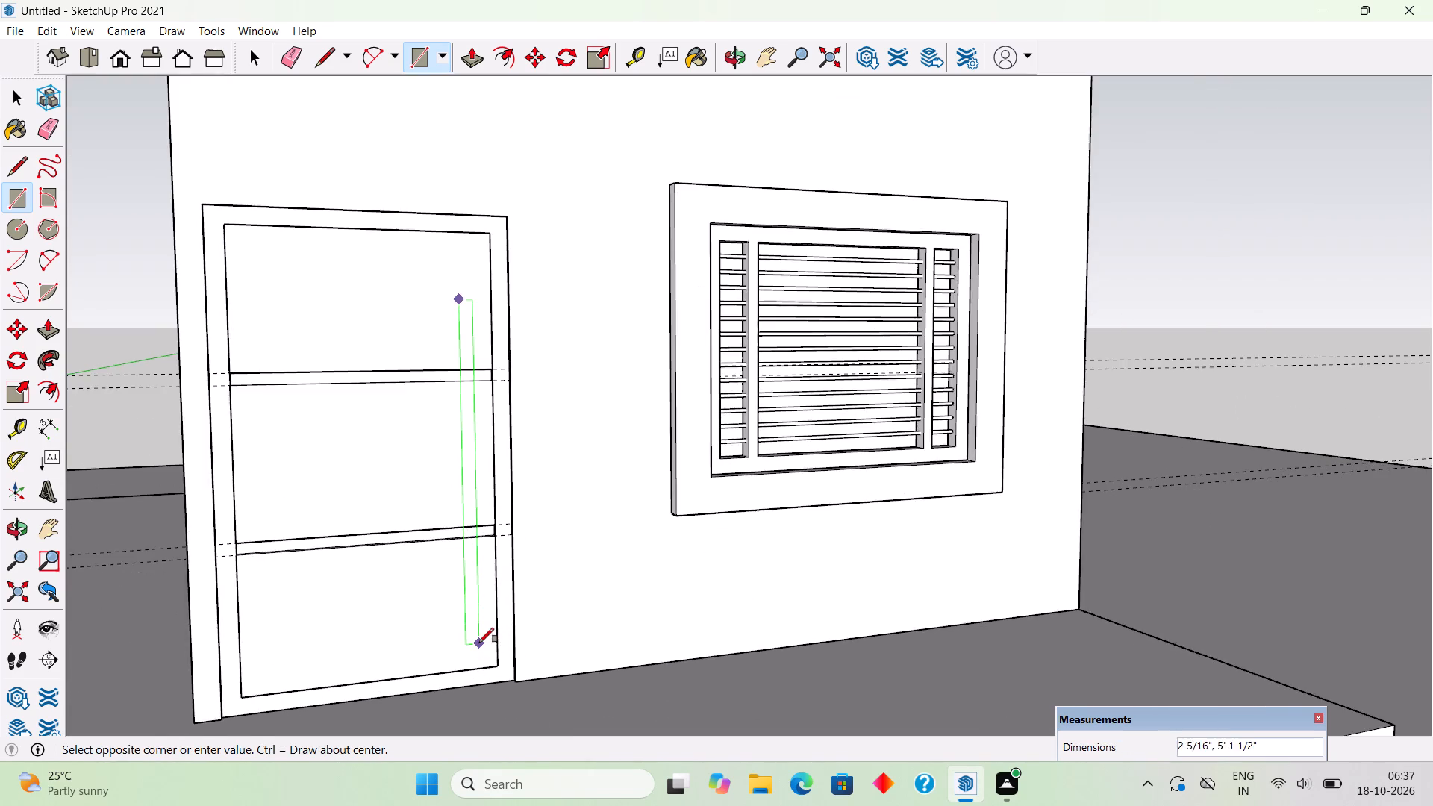
scroll(479, 643, "up", 3)
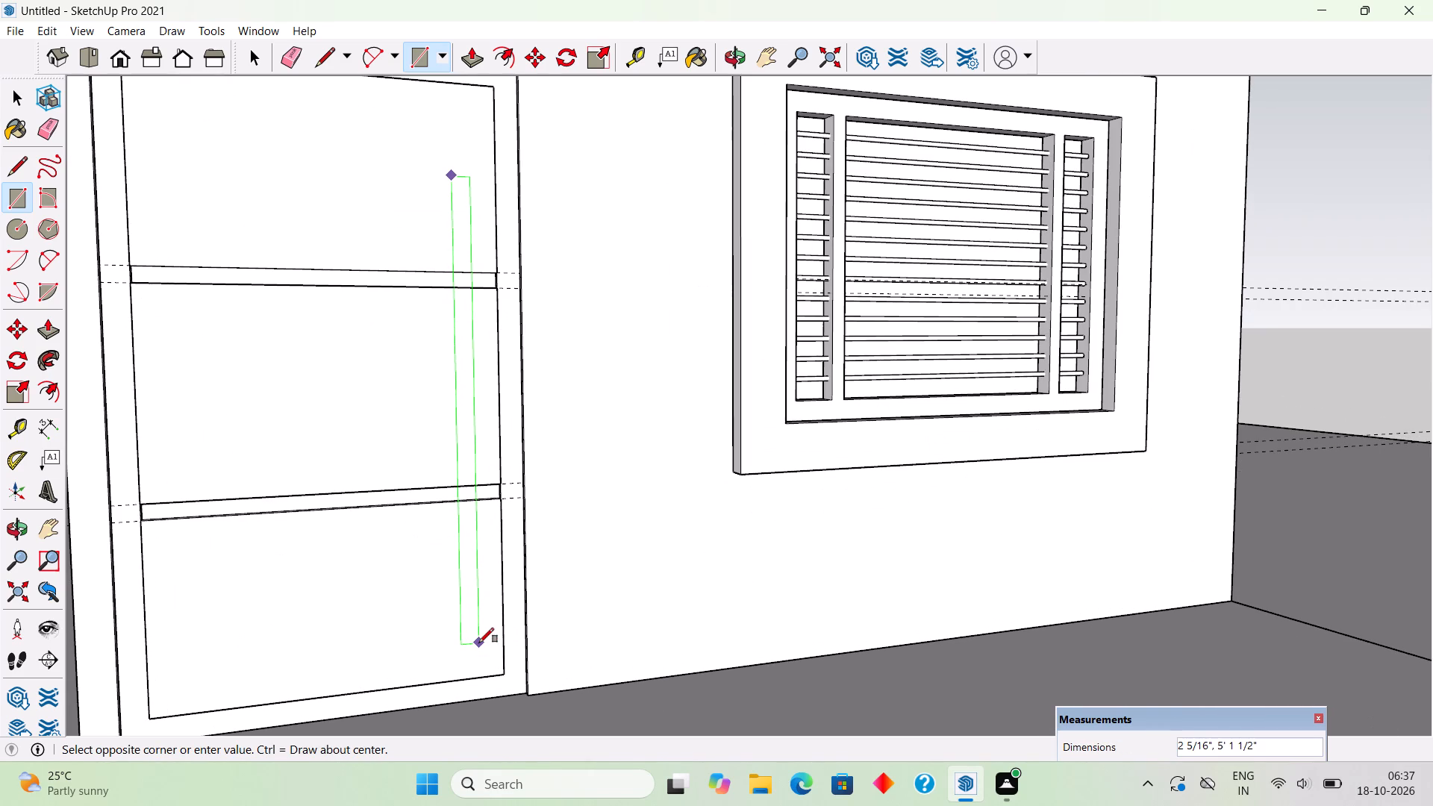
scroll(470, 640, "up", 4)
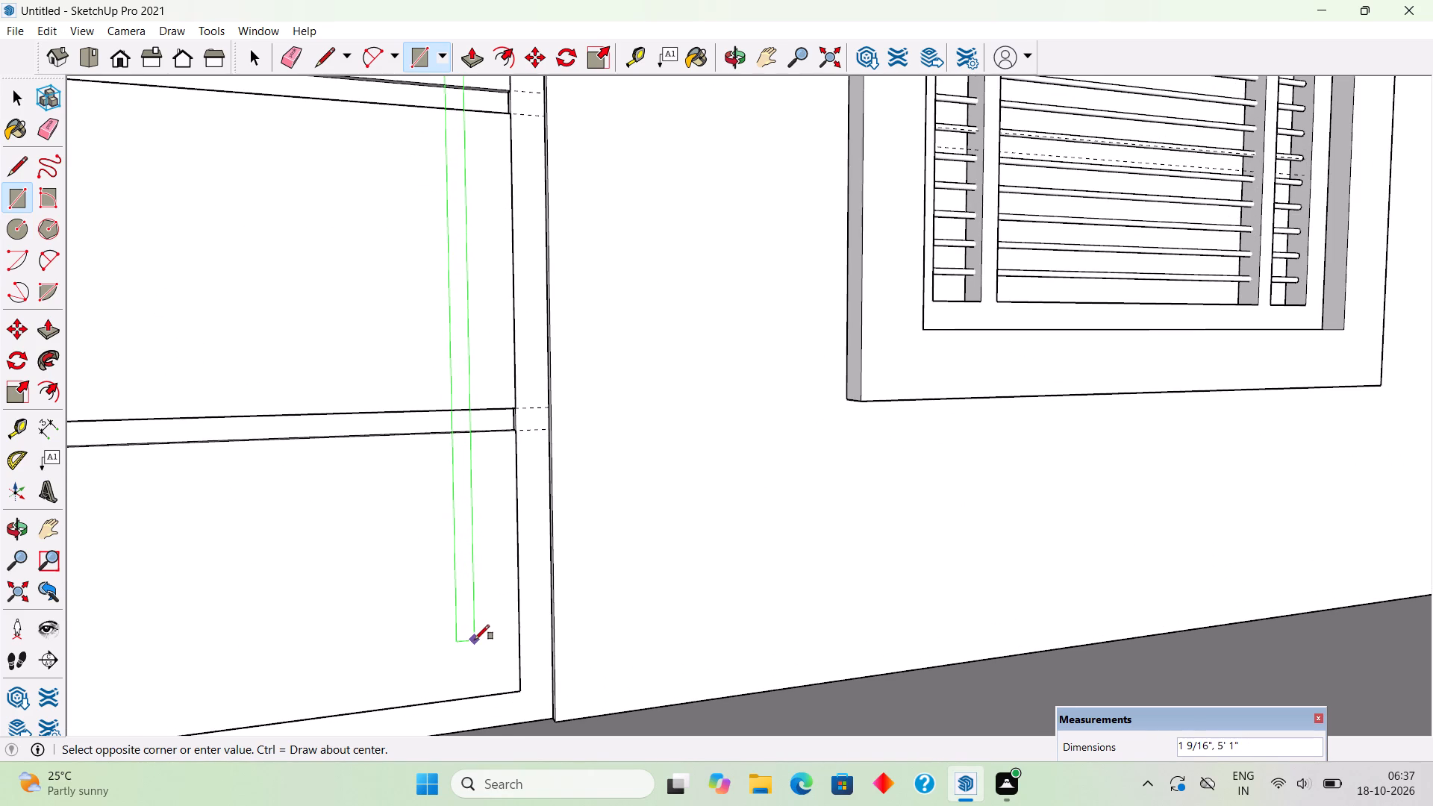
left_click(475, 640)
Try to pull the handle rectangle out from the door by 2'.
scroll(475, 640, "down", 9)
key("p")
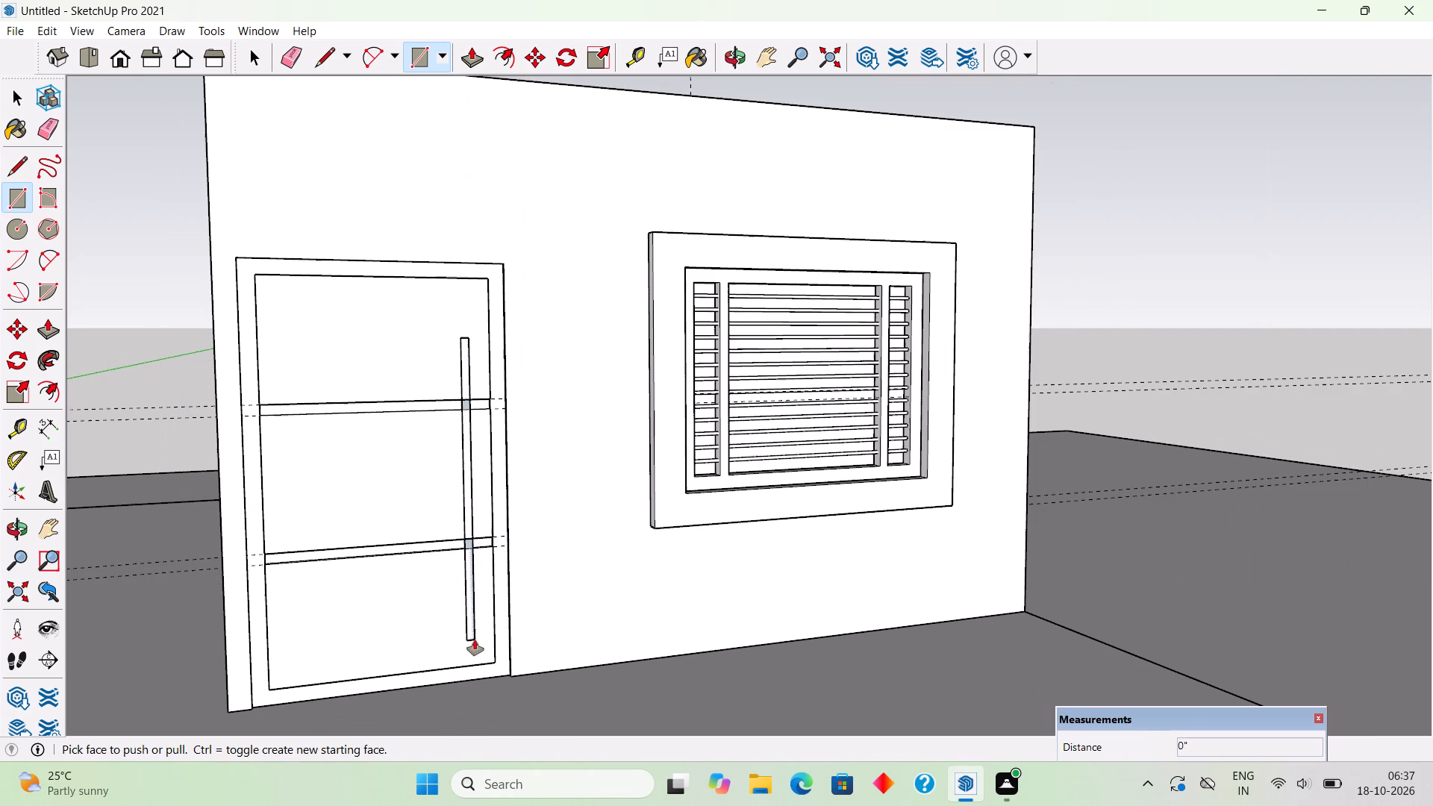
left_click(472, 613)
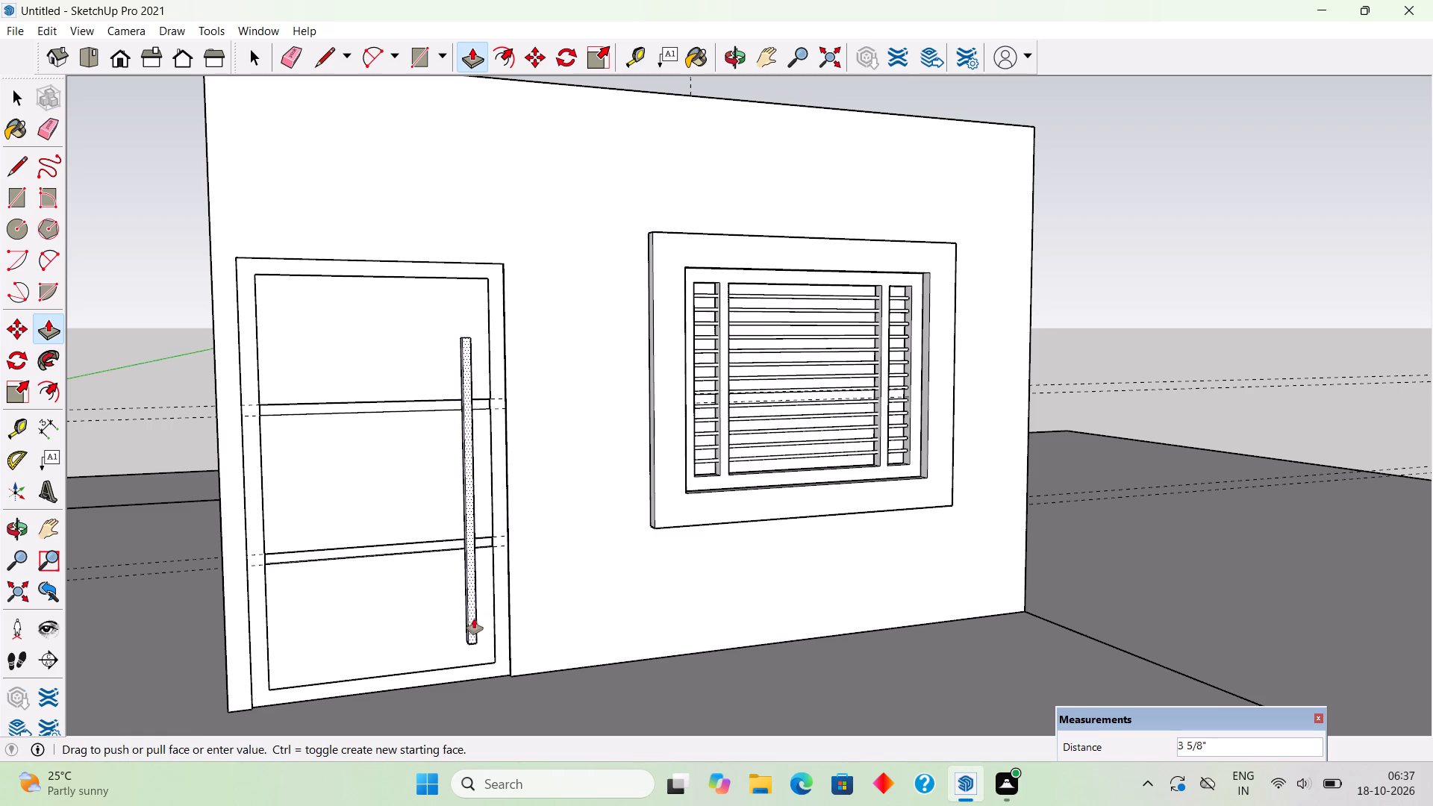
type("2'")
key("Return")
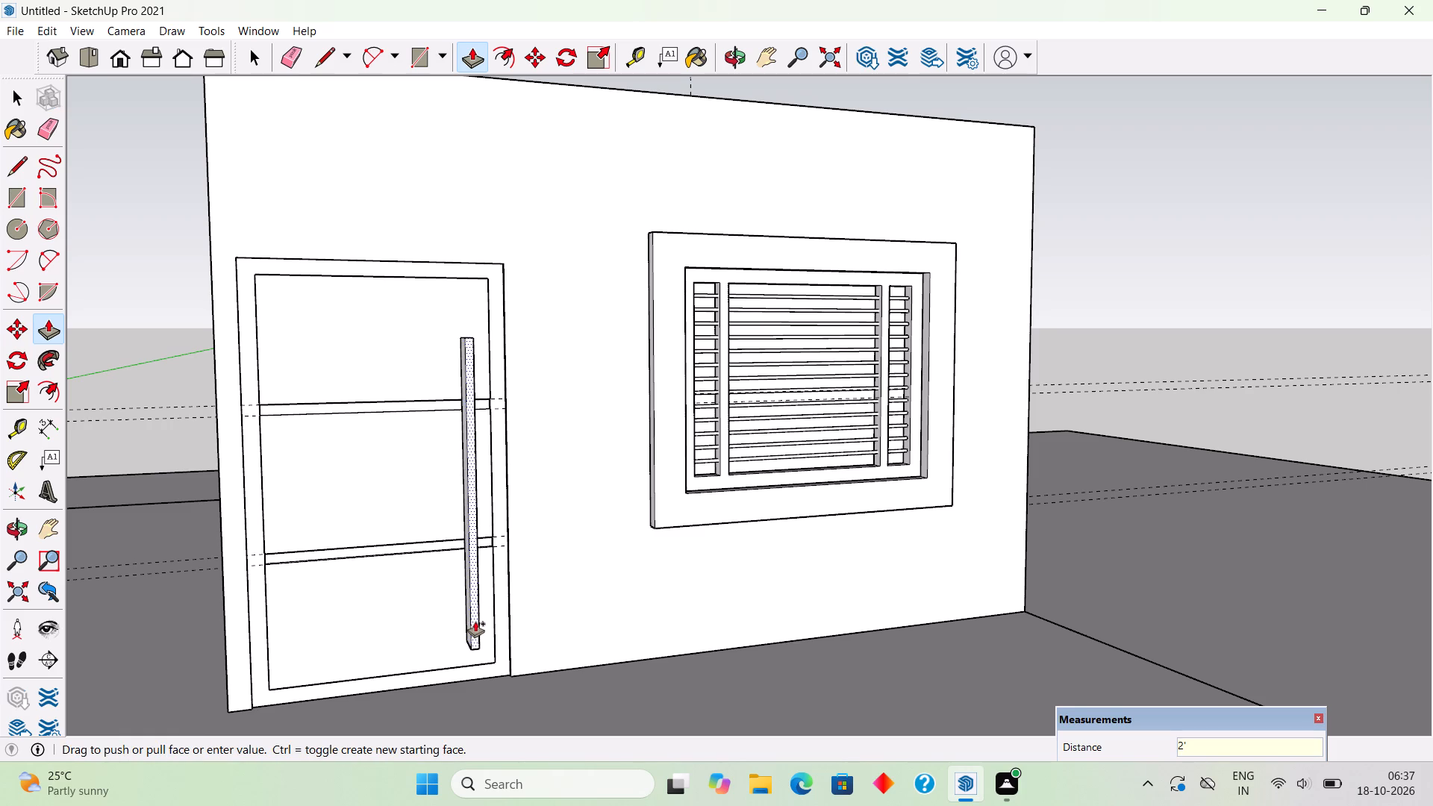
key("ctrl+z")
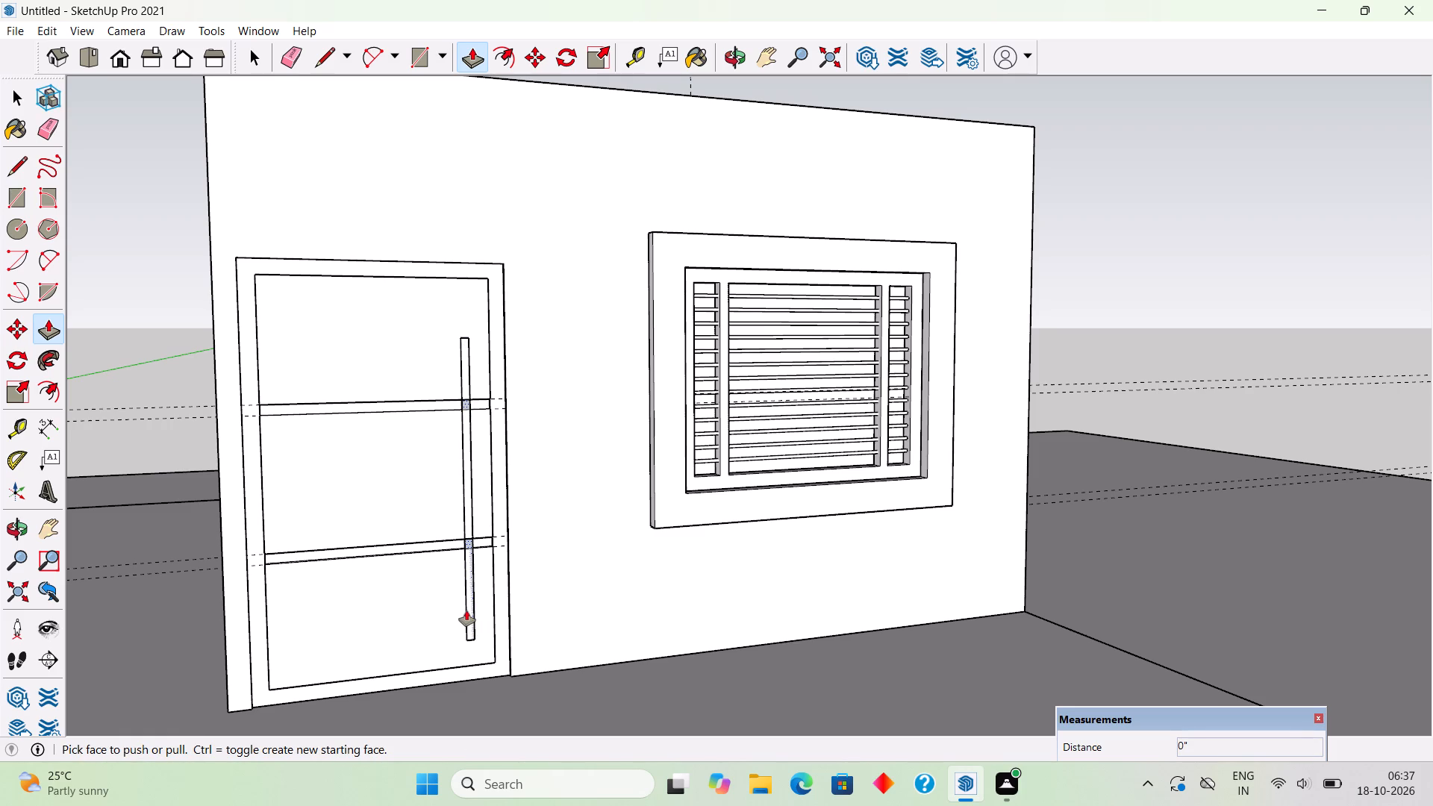
Pull the vertical handle rectangle 2" out from the door panel.
left_click(466, 610)
type("2\"")
key("Return")
key("space")
Offset the handle bar's long side face inward by about 13/16".
middle_click_drag(431, 428, 508, 443)
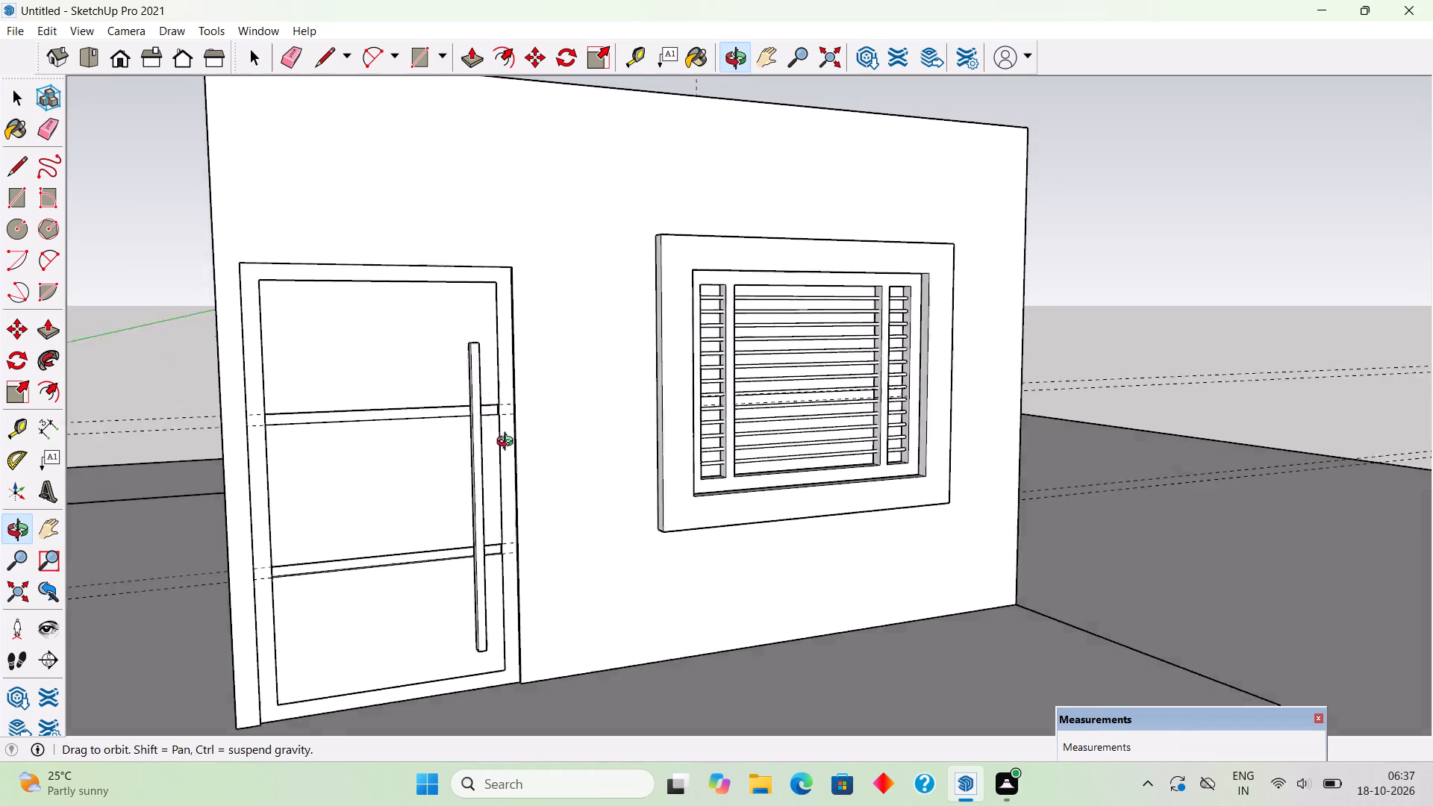
middle_click_drag(508, 443, 768, 413)
scroll(696, 417, "up", 5)
scroll(684, 334, "up", 2)
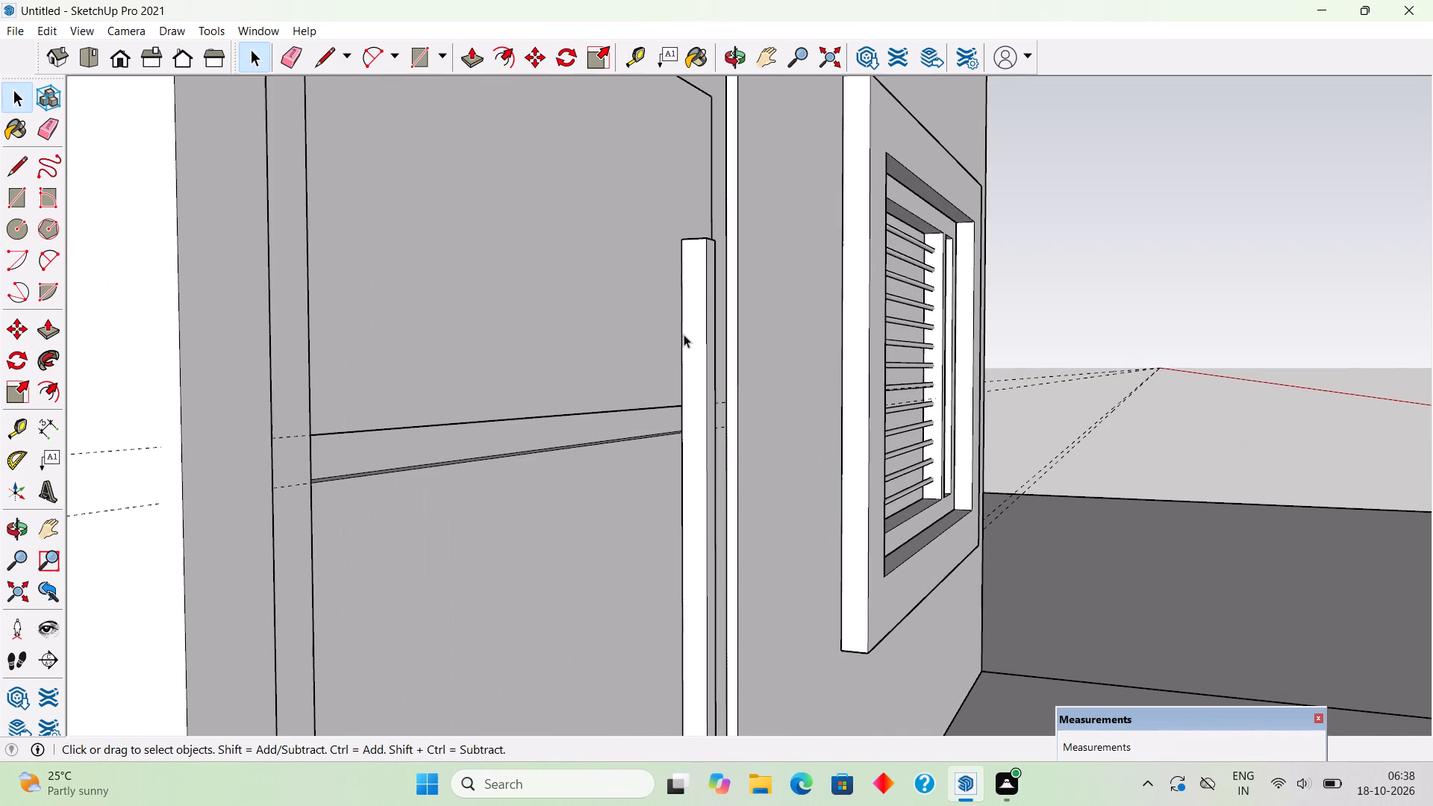
scroll(684, 334, "up", 1)
left_click(689, 379)
key("f")
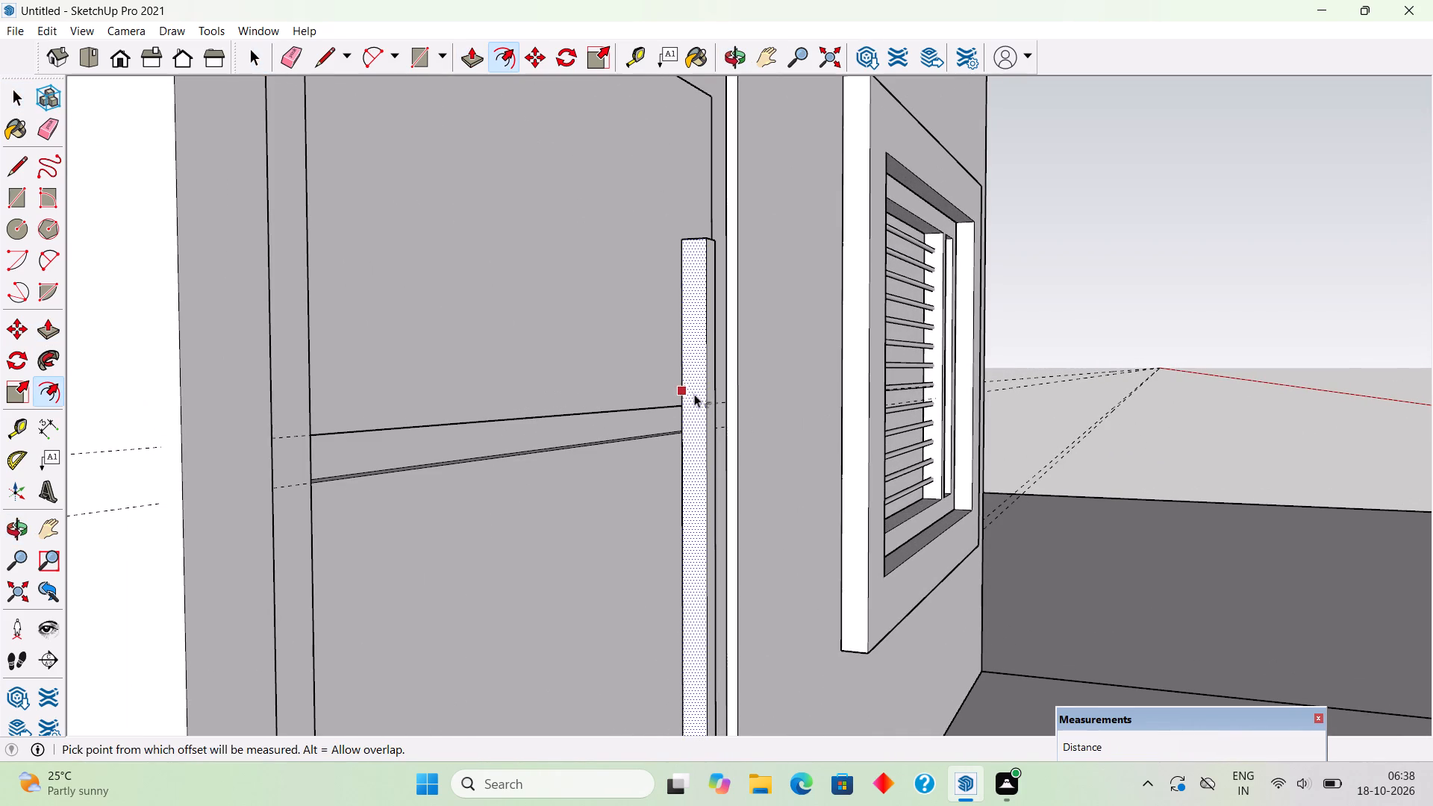
left_click(699, 404)
scroll(694, 410, "up", 3)
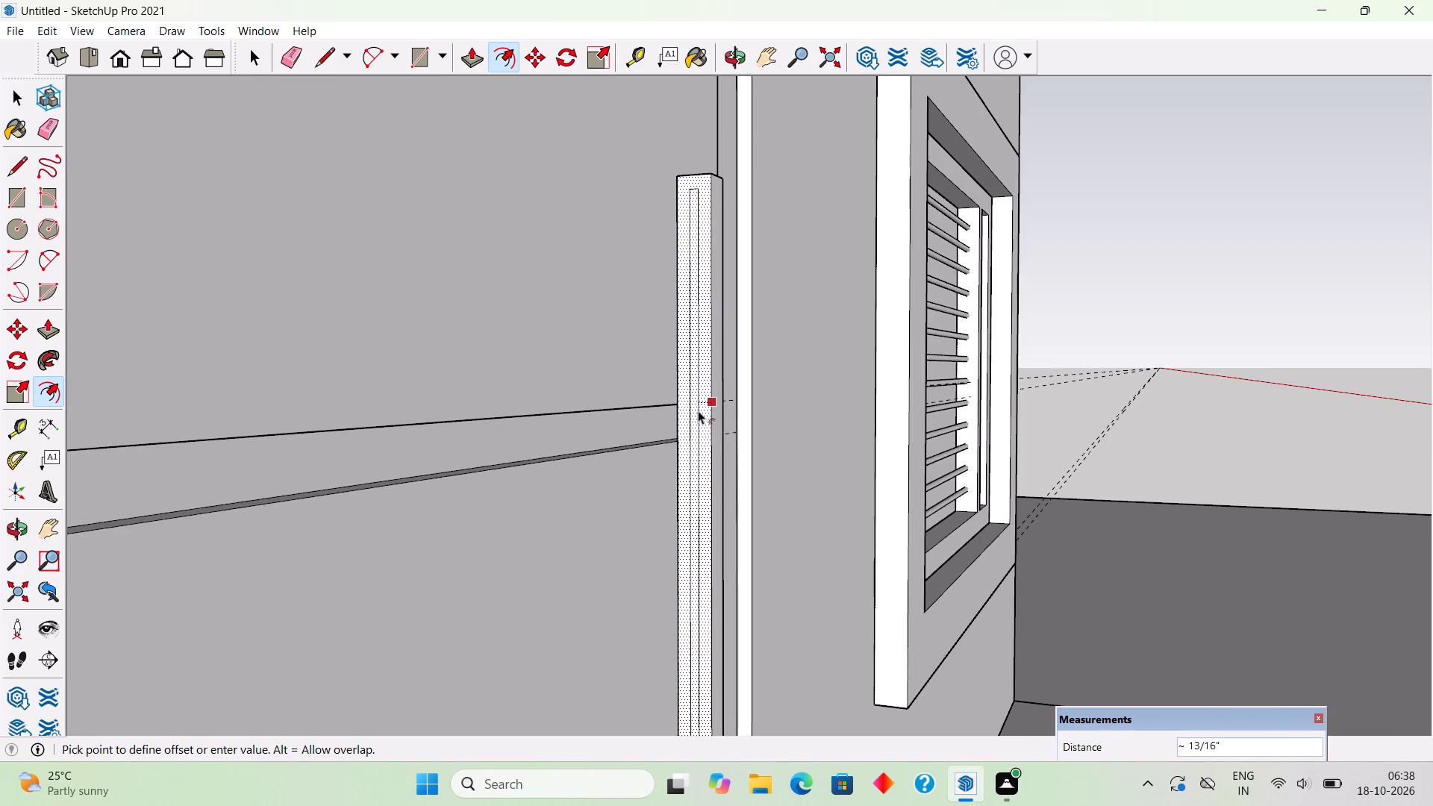
left_click(698, 410)
Draw short lines from the offset's upper and lower corners to the handle's door-side edge, and delete the long offset edge between them.
key("l")
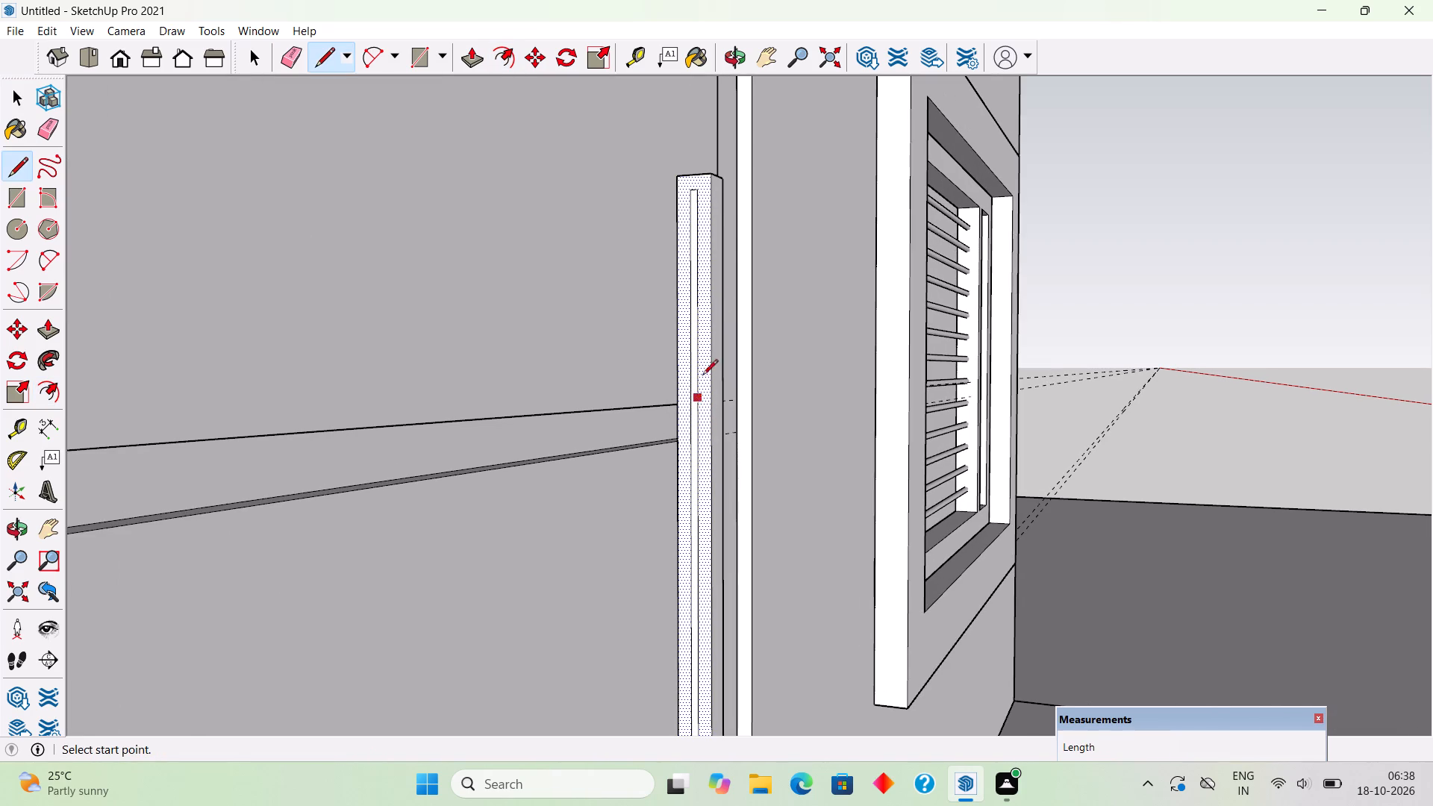
left_click(691, 193)
left_click(677, 194)
scroll(696, 143, "down", 11)
scroll(674, 569, "up", 15)
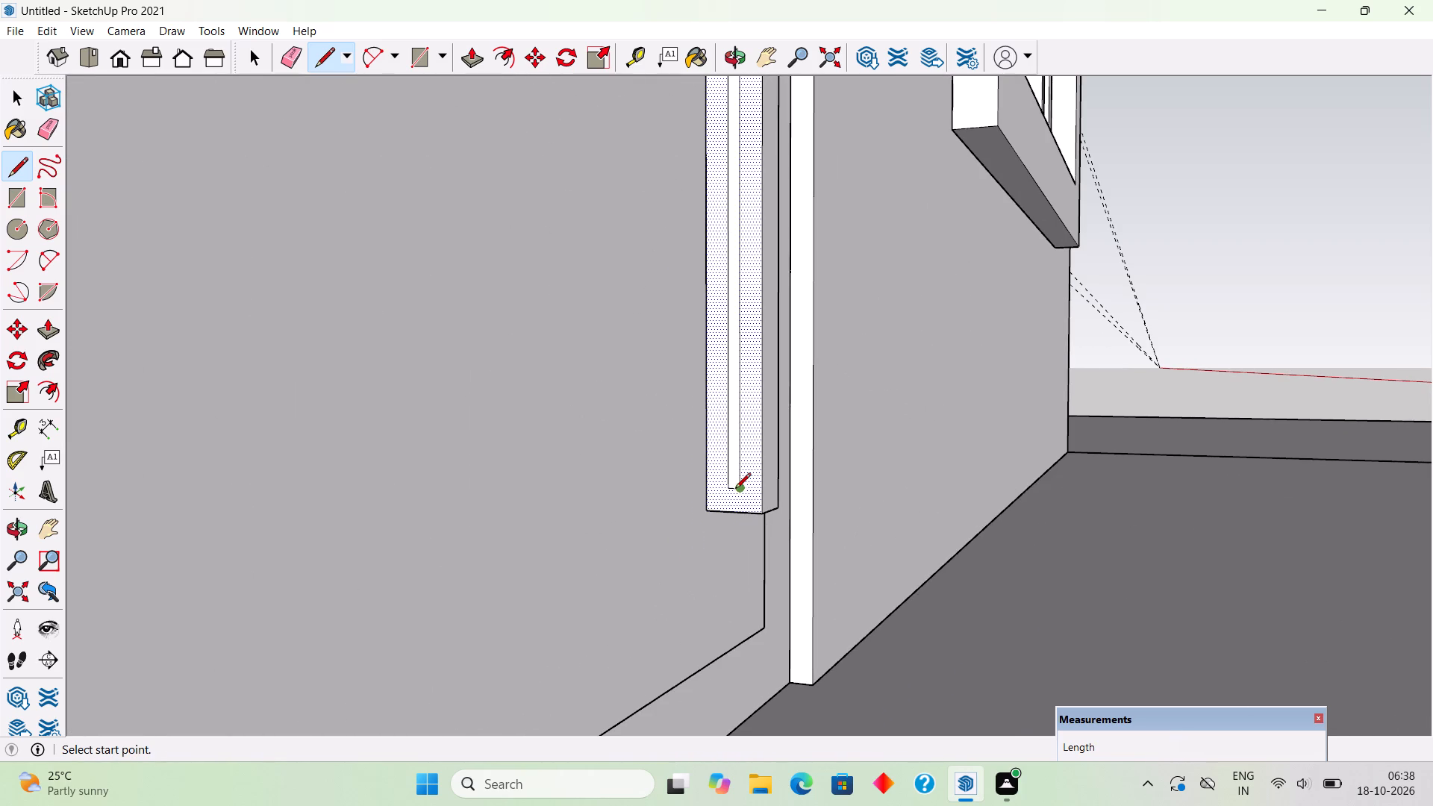
left_click(729, 489)
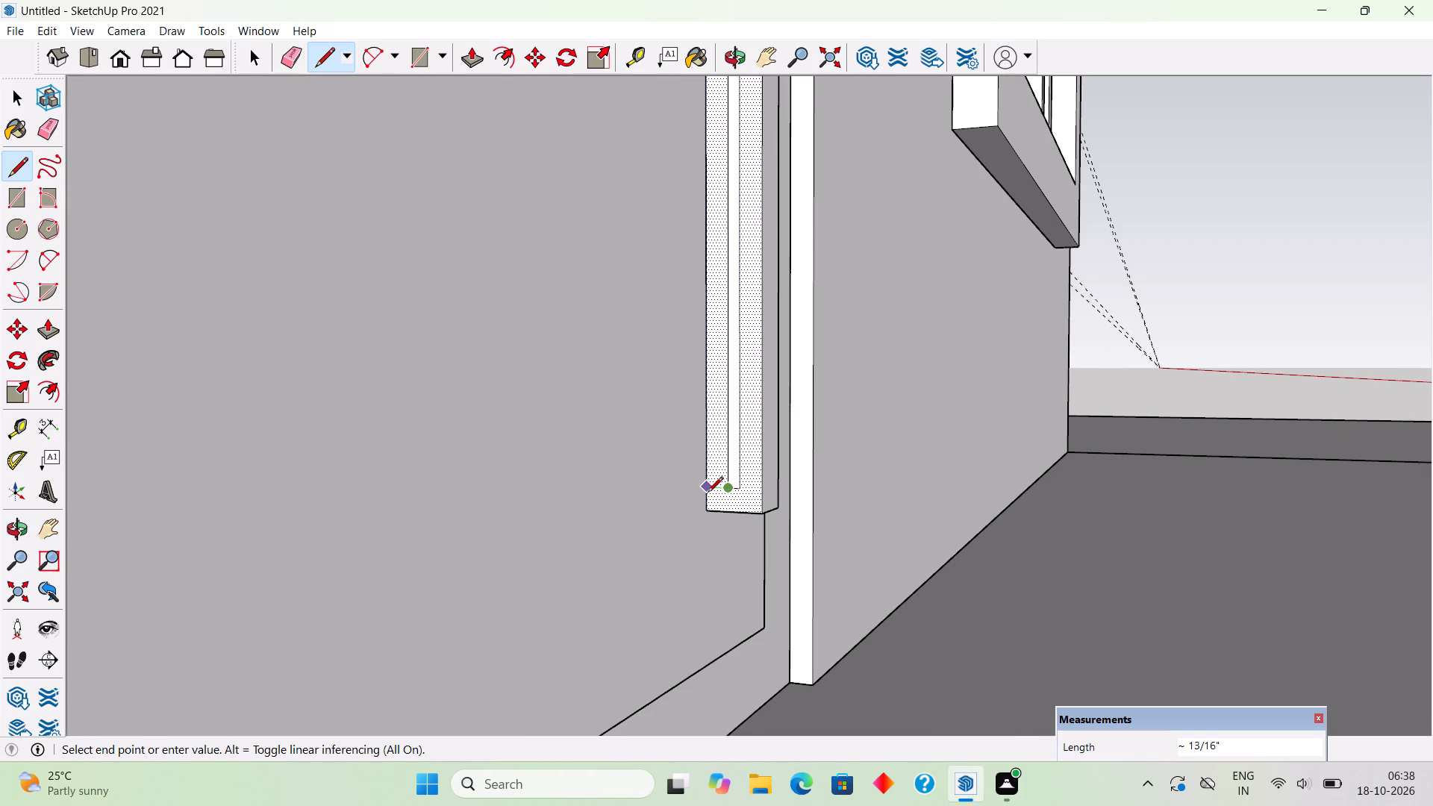
left_click(705, 493)
key("space")
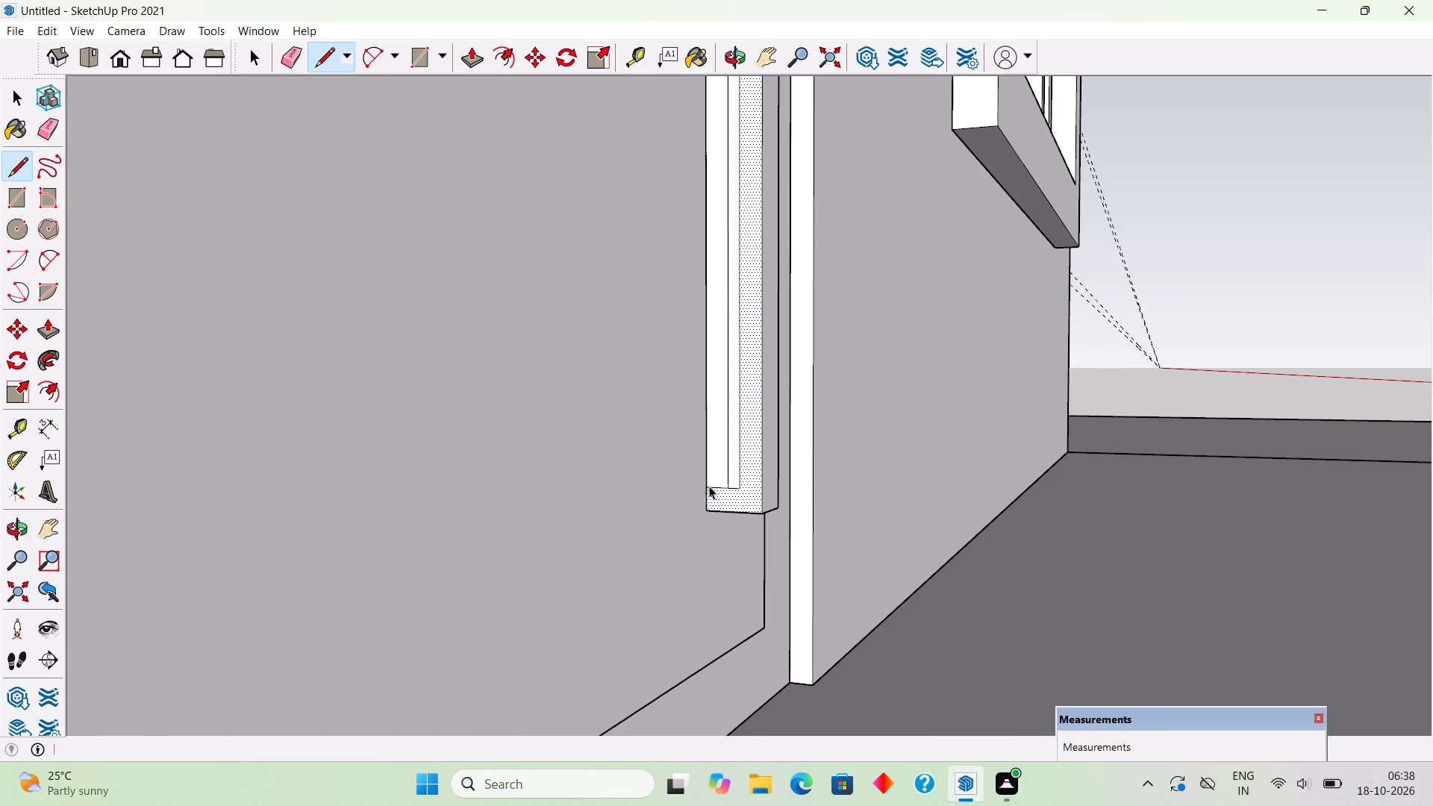
left_click(729, 443)
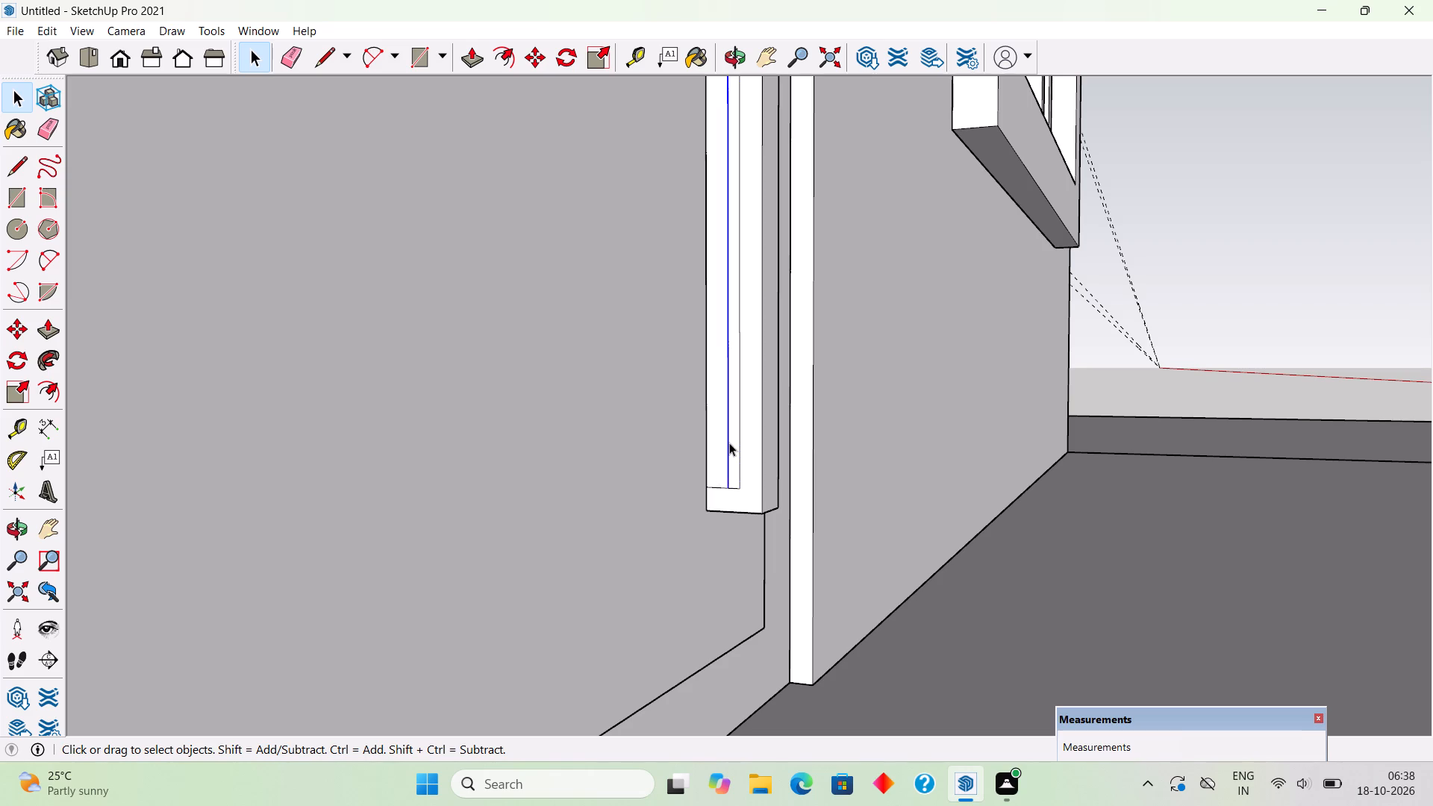
key("Delete")
Push the enclosed door-side face 1 9/16" through the handle to open a gap between the bar and the door.
left_click(729, 443)
key("p")
left_click(729, 443)
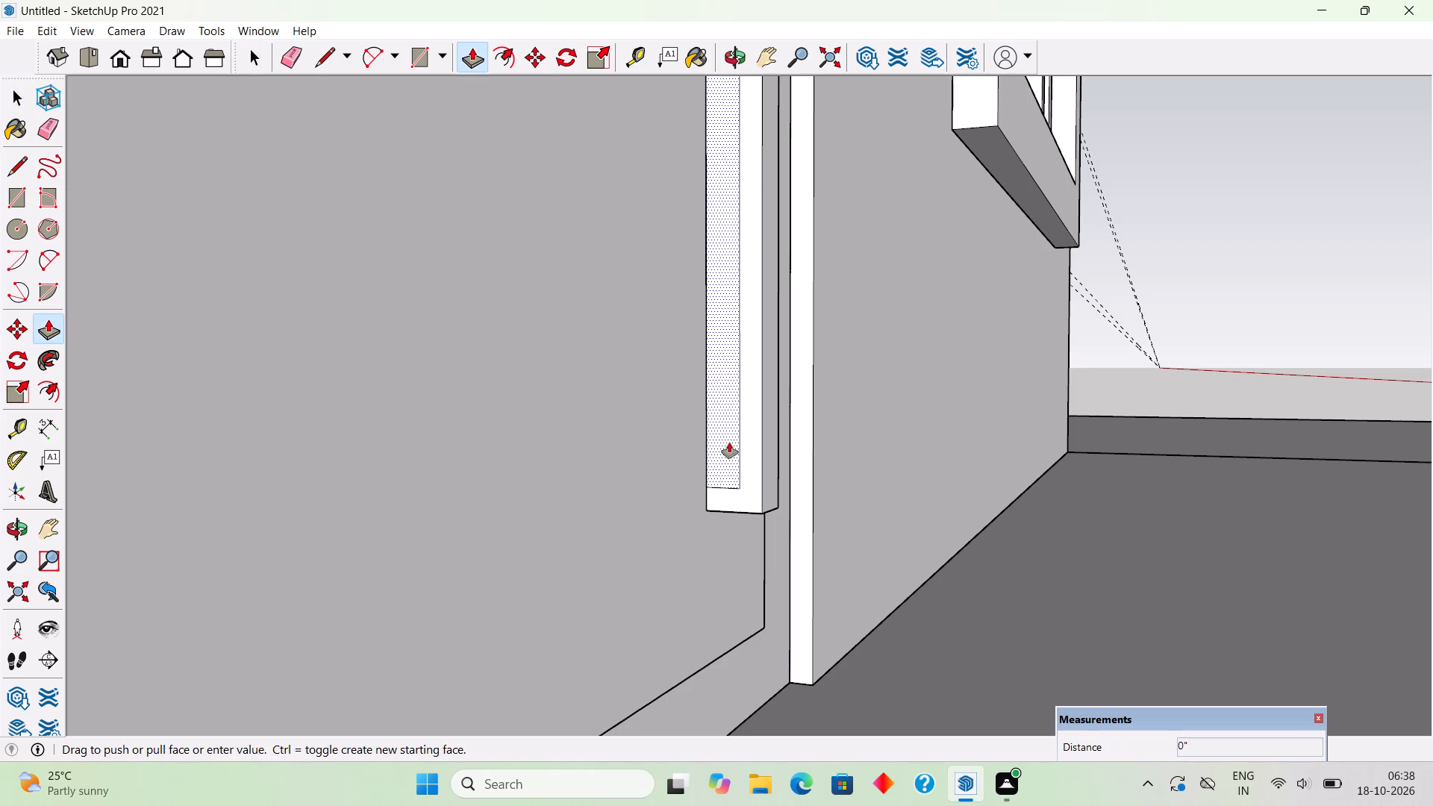
left_click(749, 407)
Extend the bottom end face of the door handle by 1".
middle_click_drag(765, 516, 708, 364)
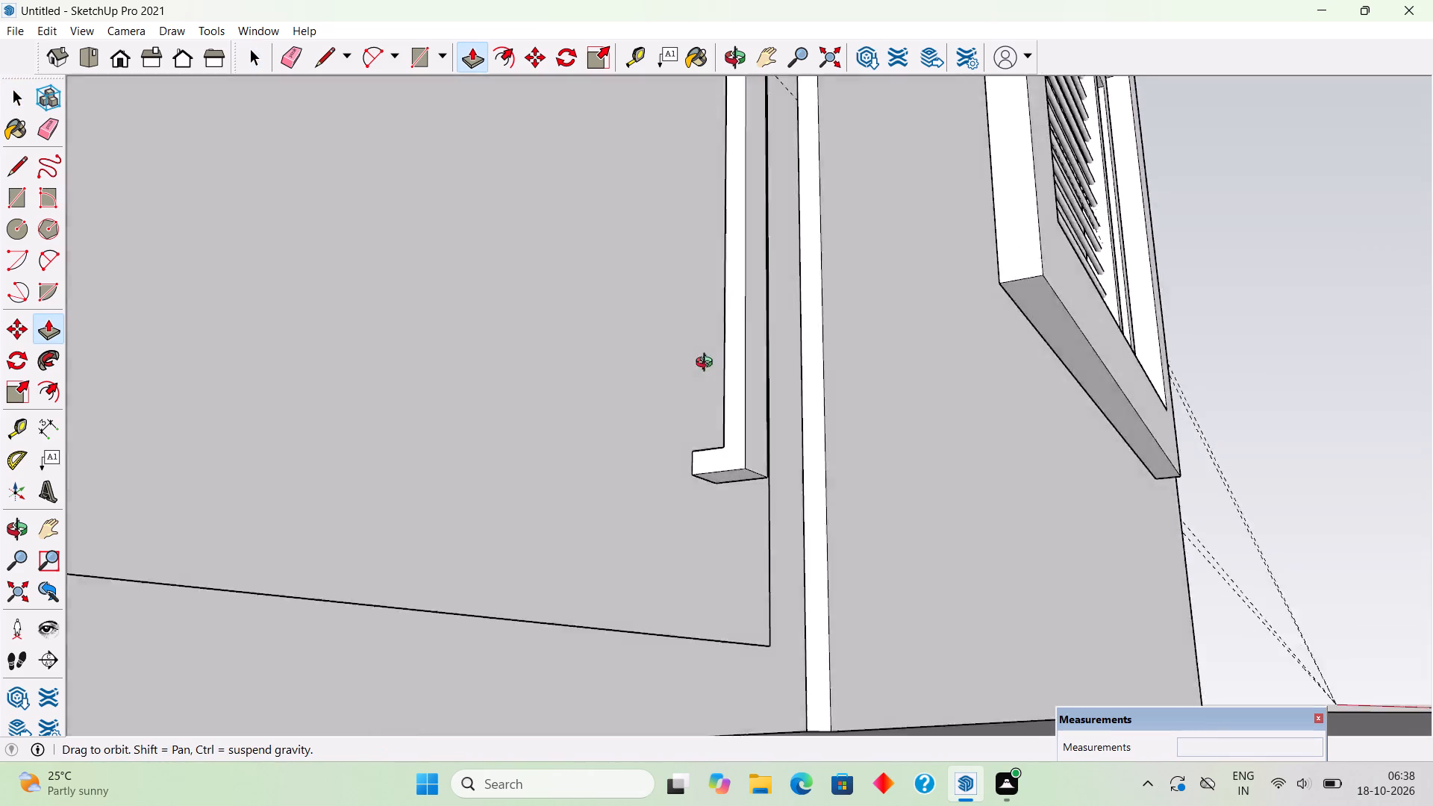
middle_click_drag(708, 364, 524, 396)
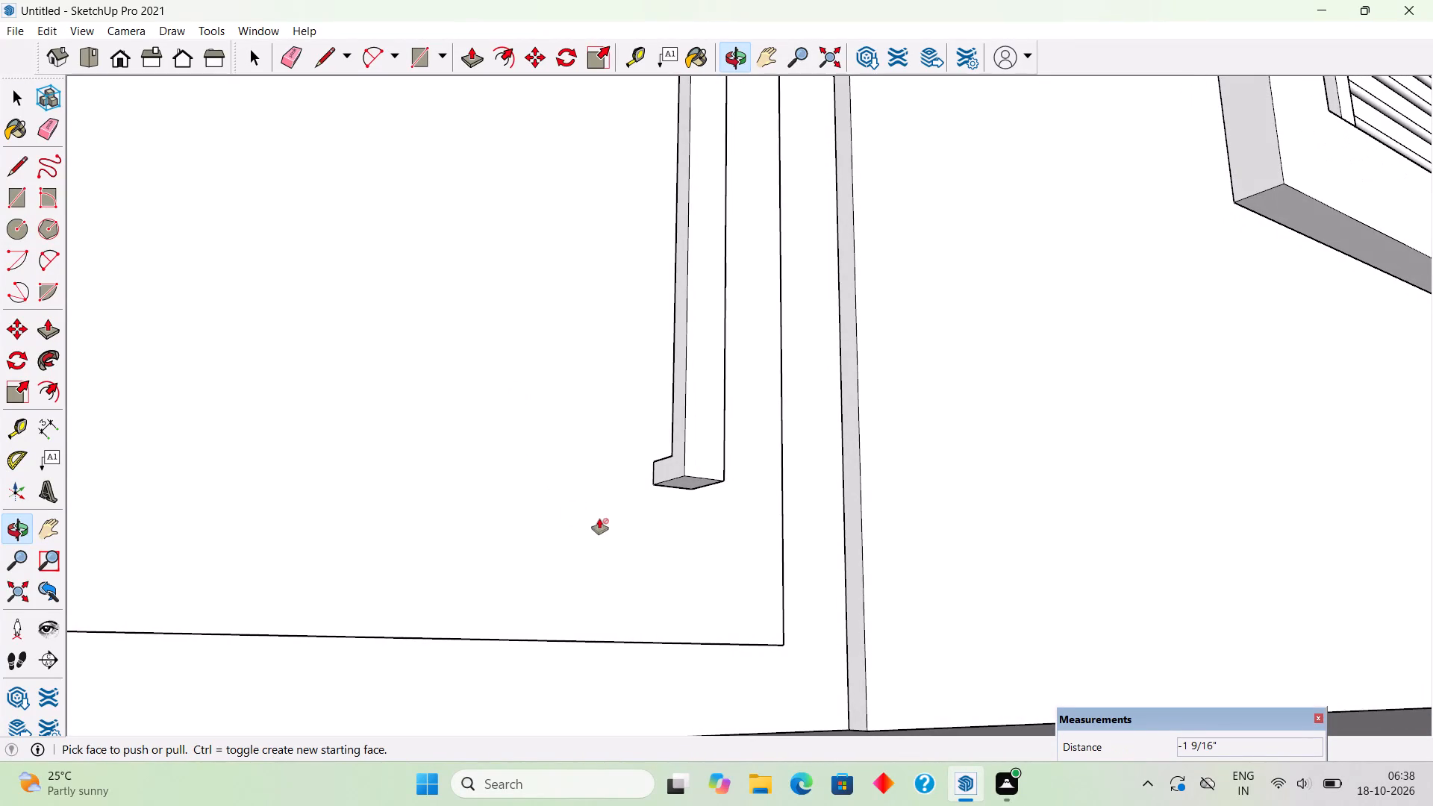
left_click(673, 482)
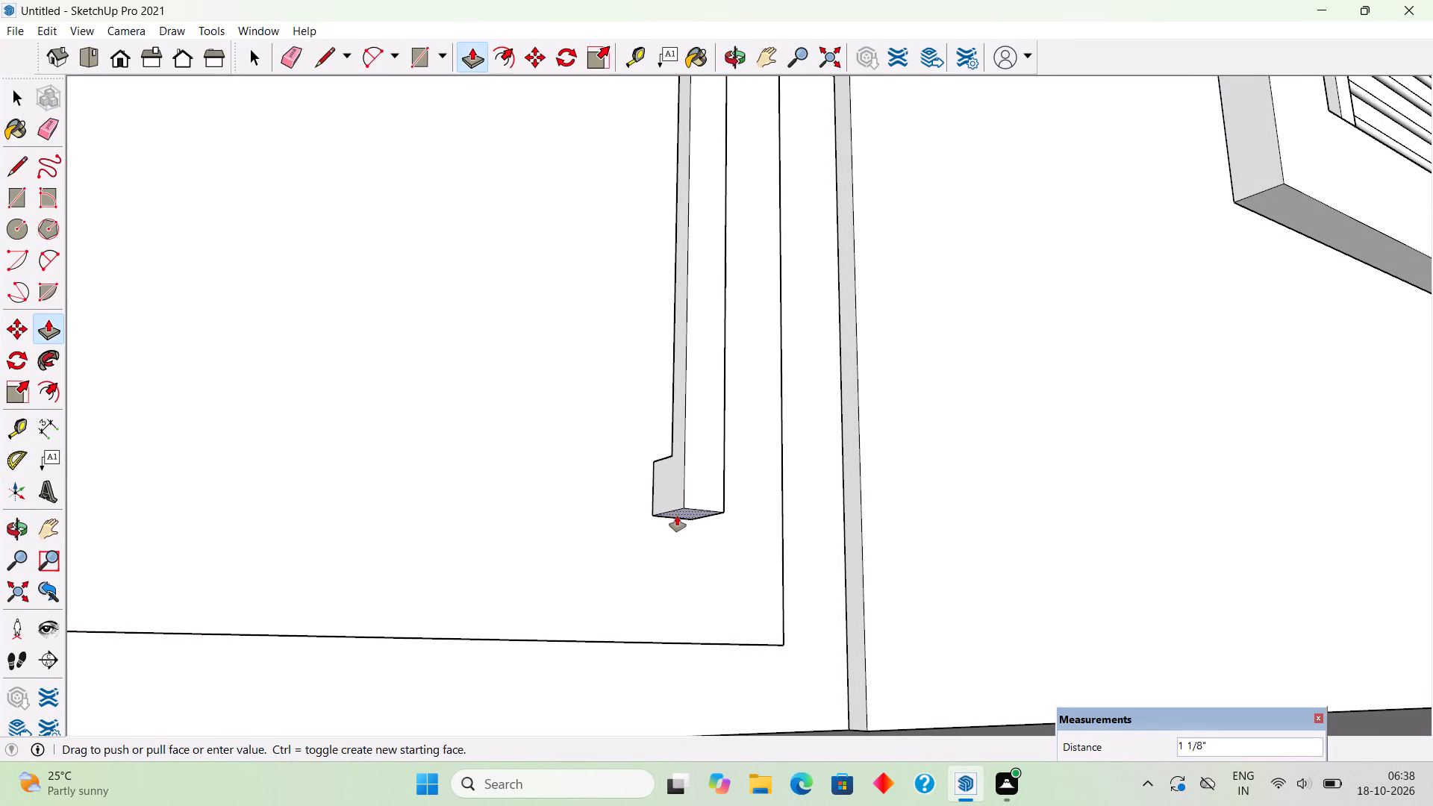
type("1\"")
key("Return")
Extend the top end face of the door handle by 1".
scroll(677, 516, "down", 11)
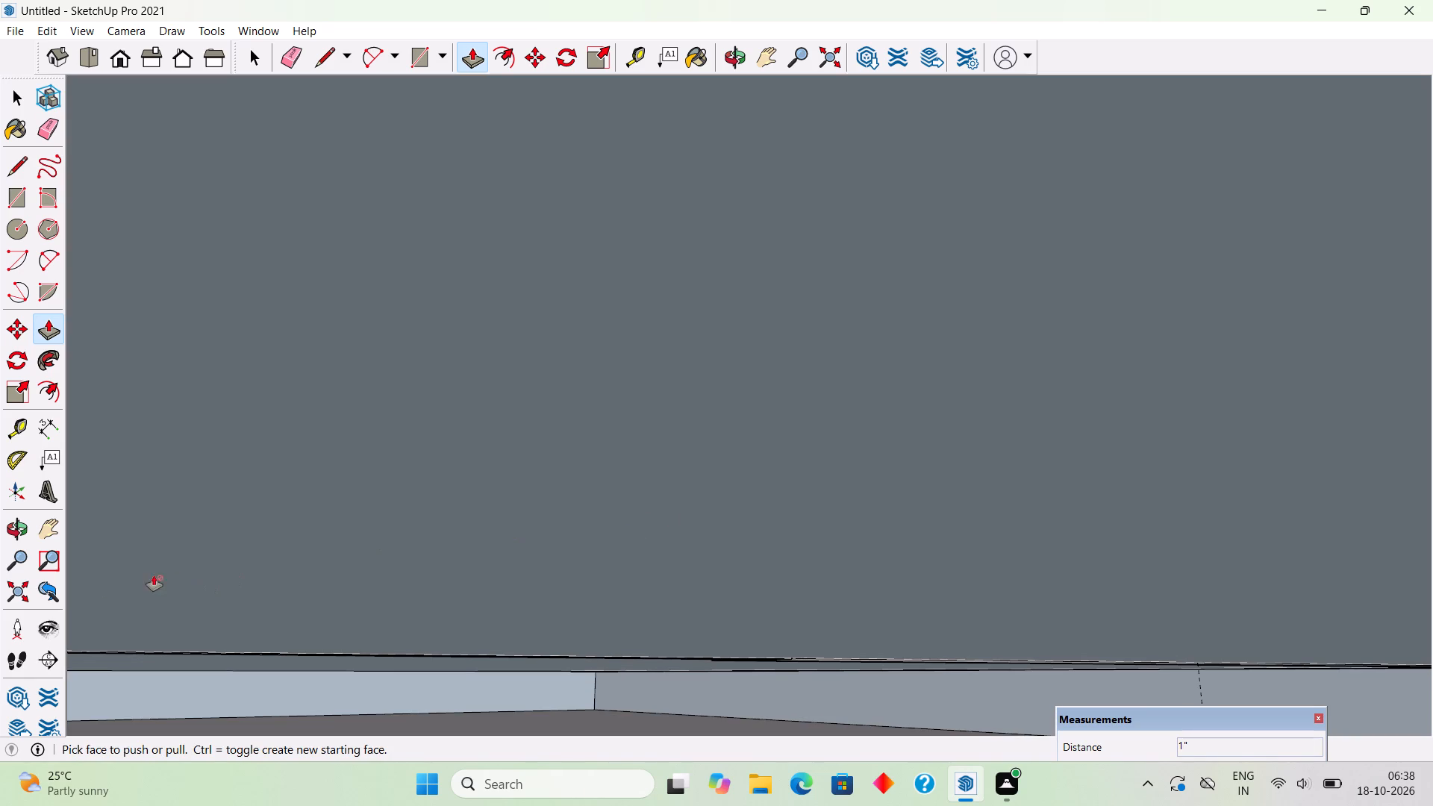
left_click(17, 595)
scroll(642, 481, "up", 2)
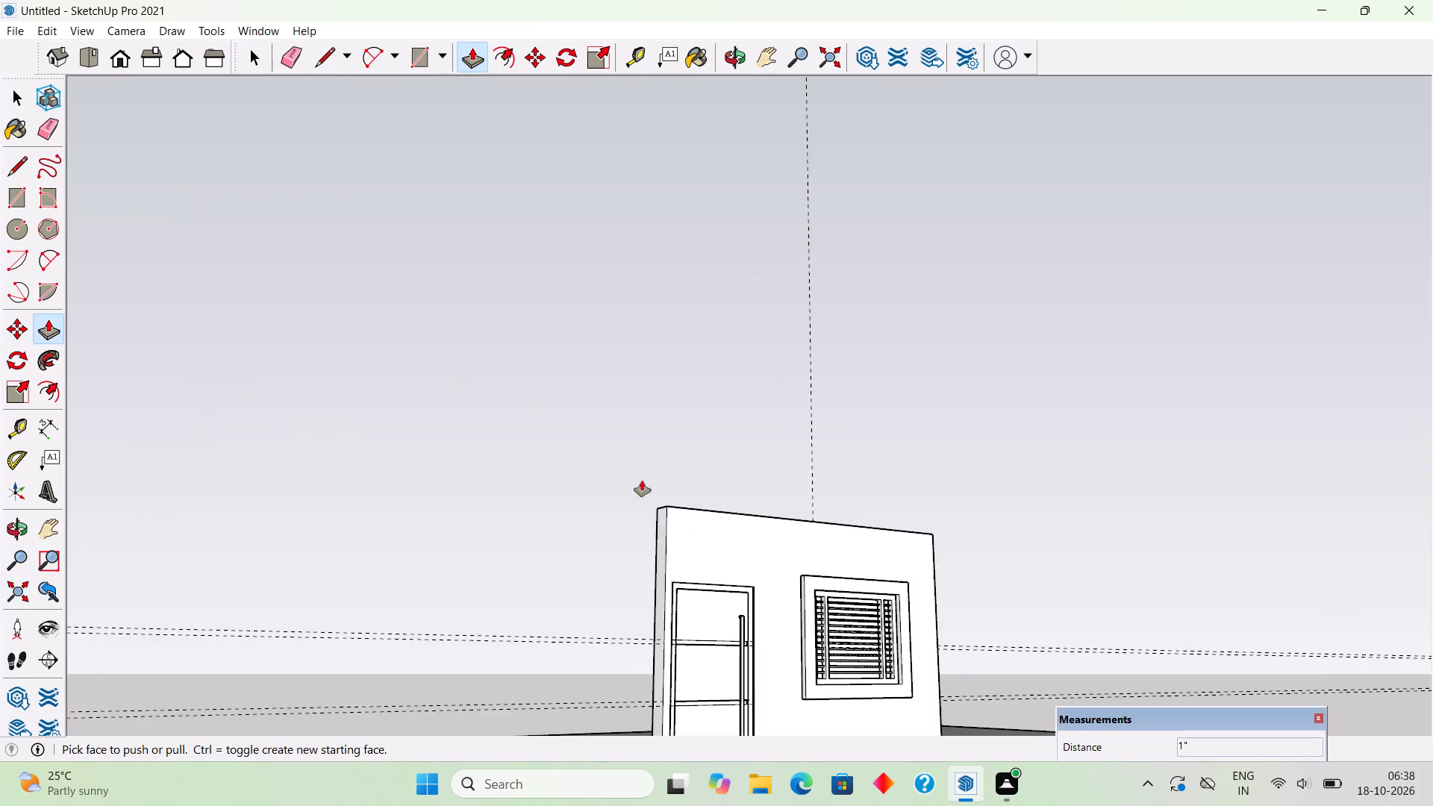
scroll(642, 481, "up", 6)
scroll(696, 630, "up", 3)
middle_click_drag(730, 438, 745, 633)
scroll(730, 702, "up", 3)
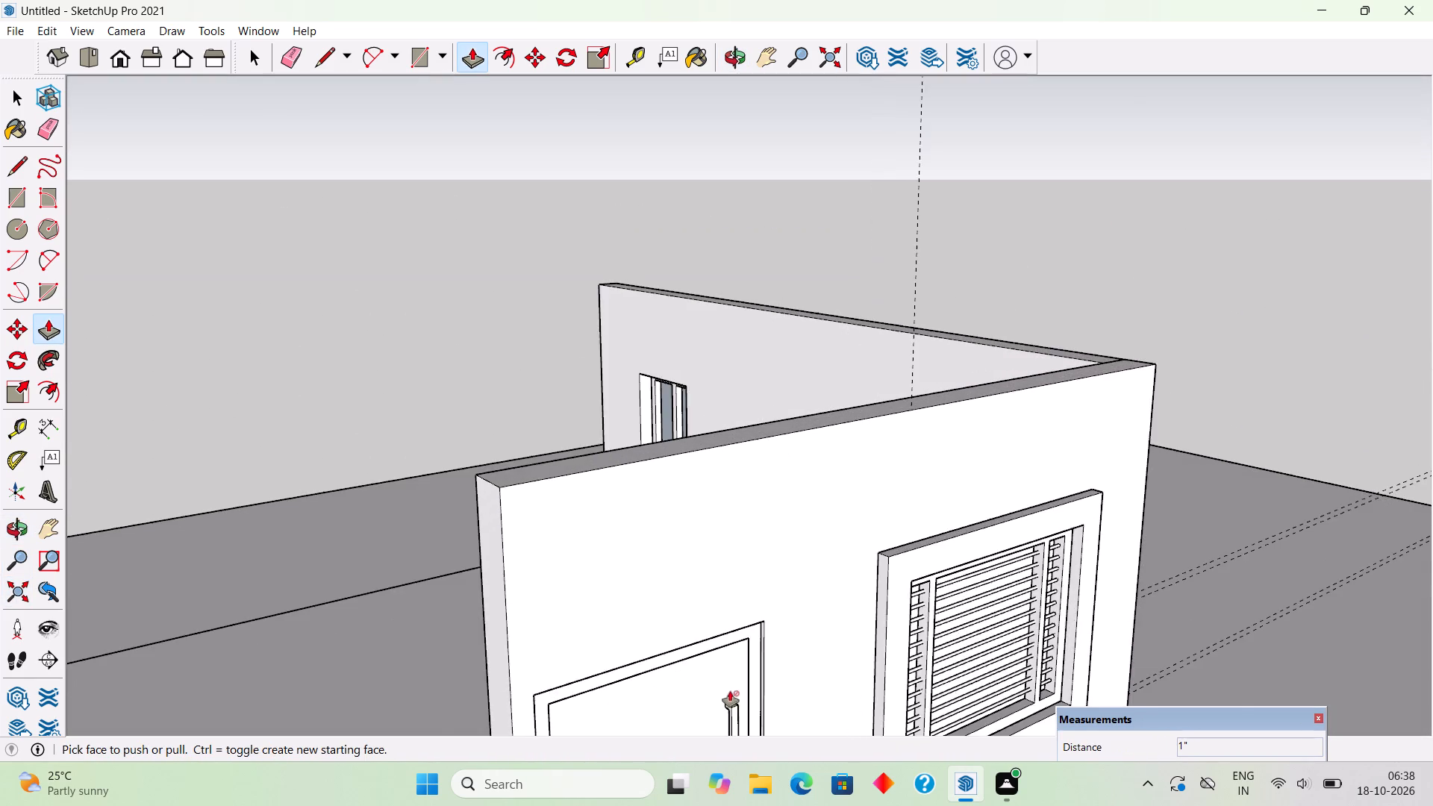
scroll(730, 691, "up", 5)
scroll(710, 463, "down", 5)
scroll(768, 716, "up", 9)
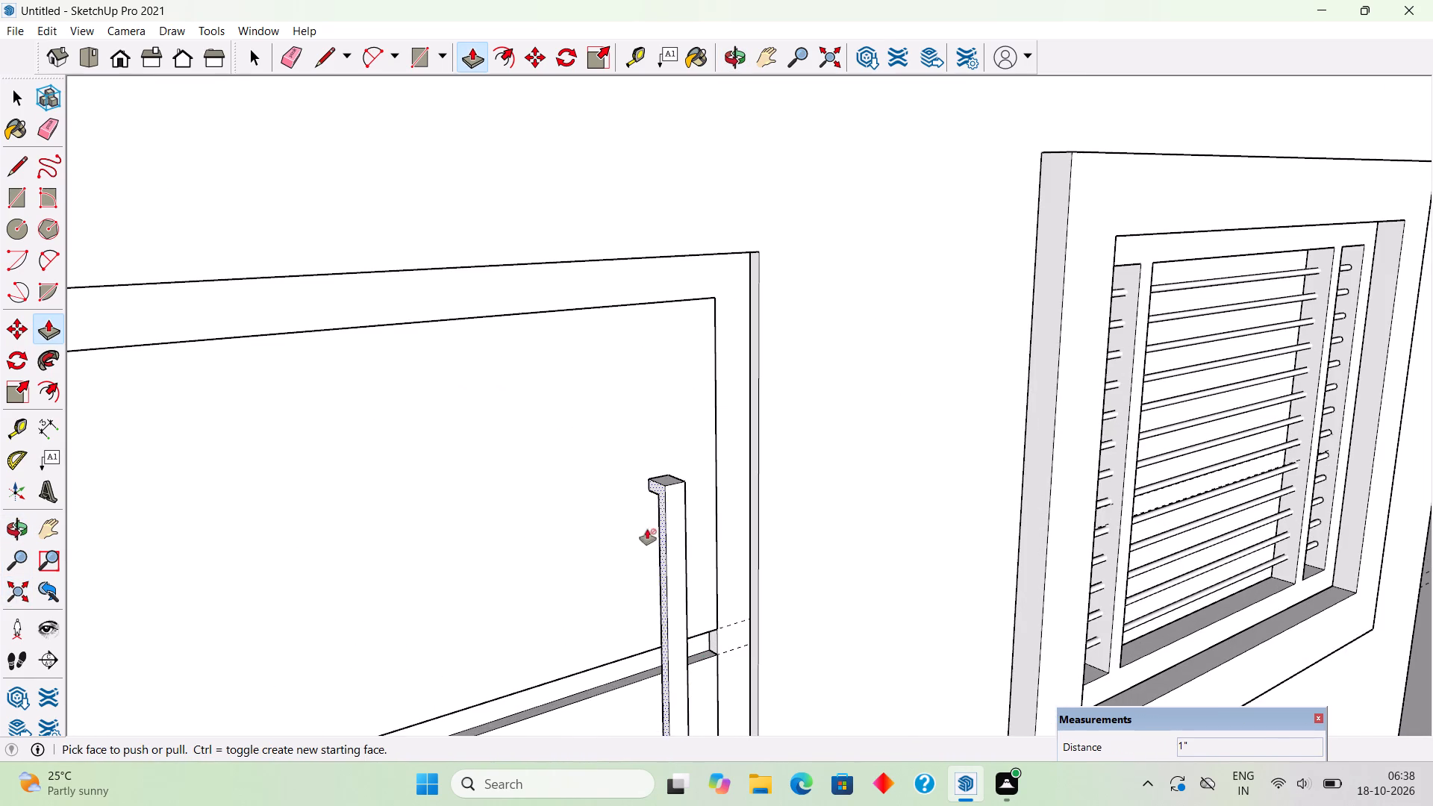
left_click(666, 478)
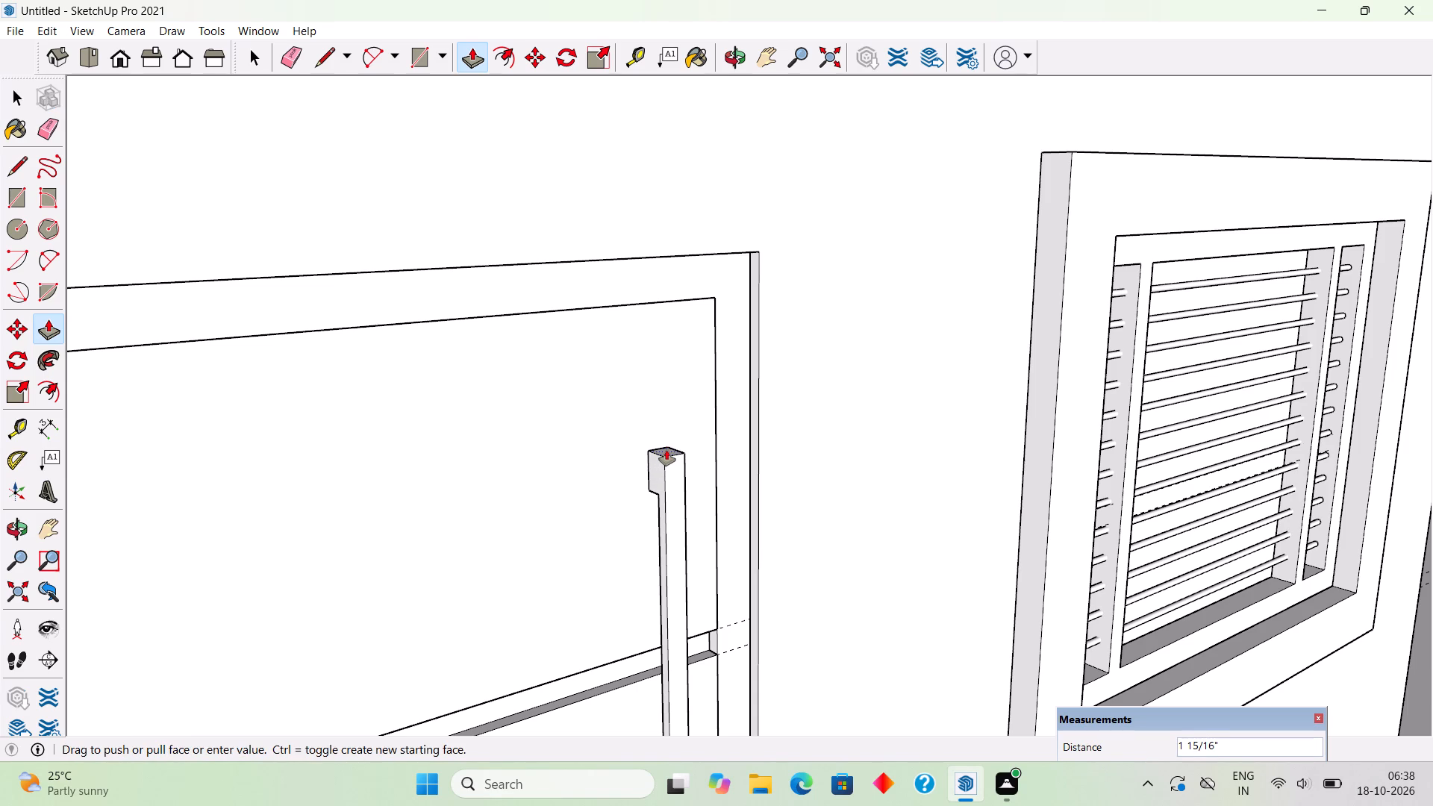
type("1\"")
key("Return")
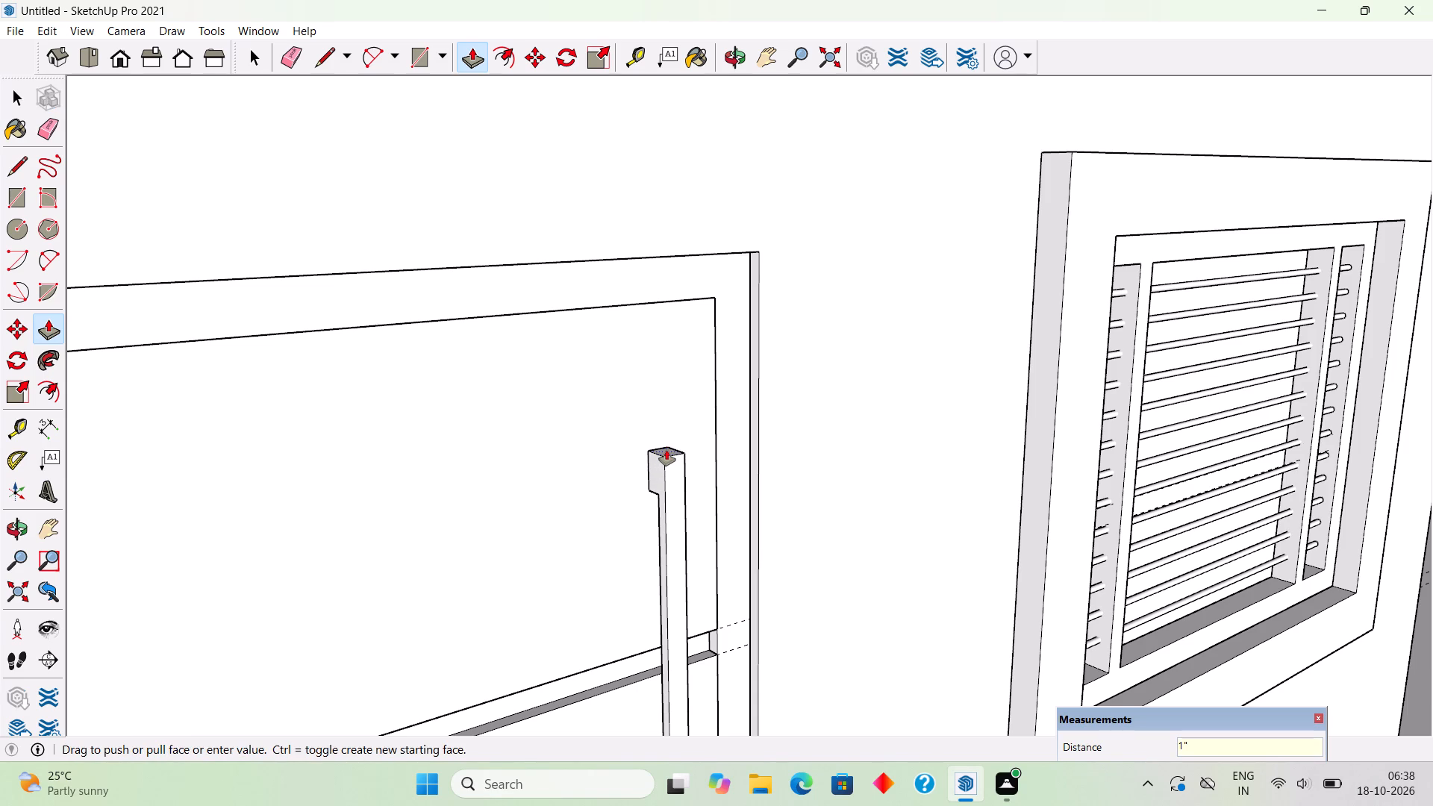
Select the entire door handle geometry and make it a group.
key("space")
triple_click(666, 476)
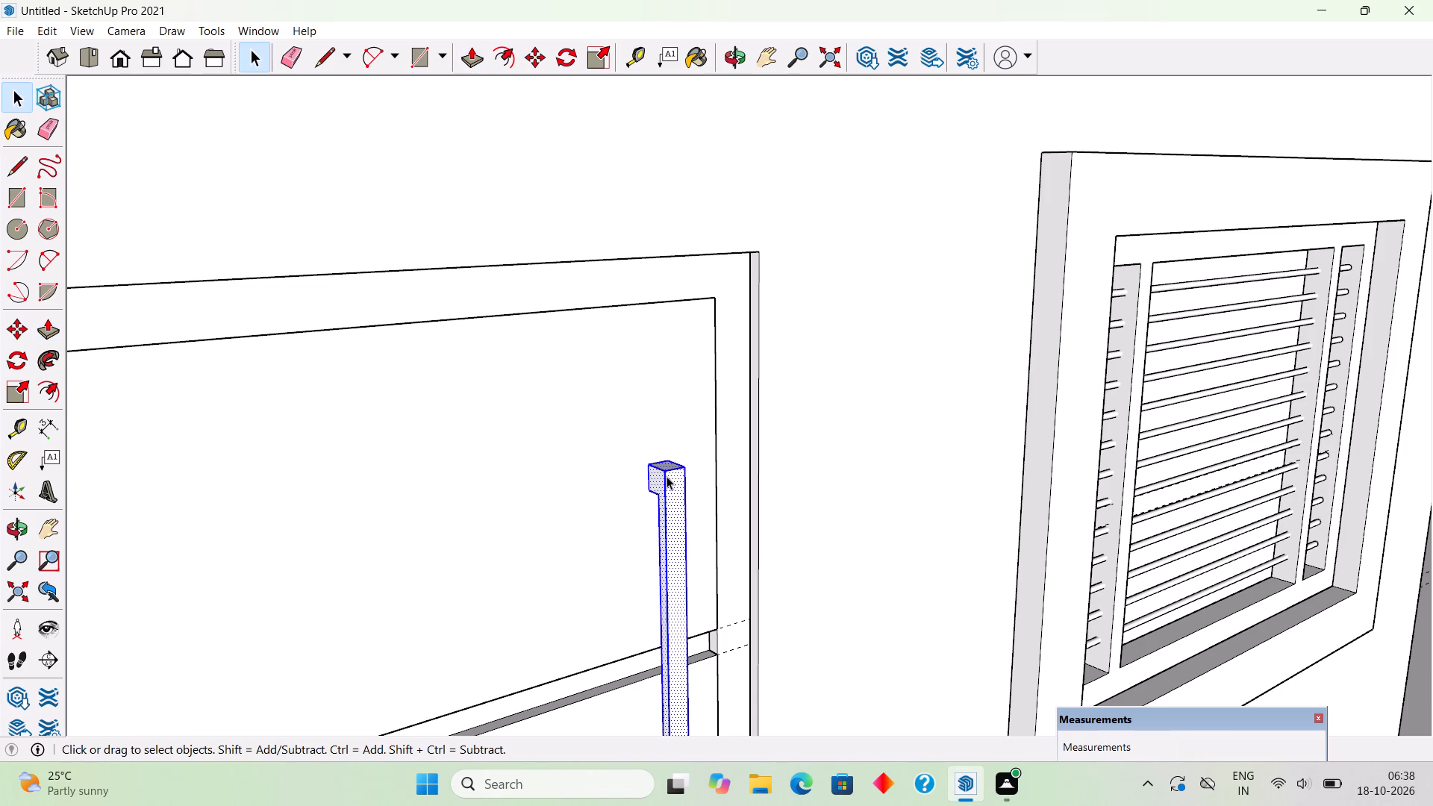
right_click(666, 476)
left_click(712, 631)
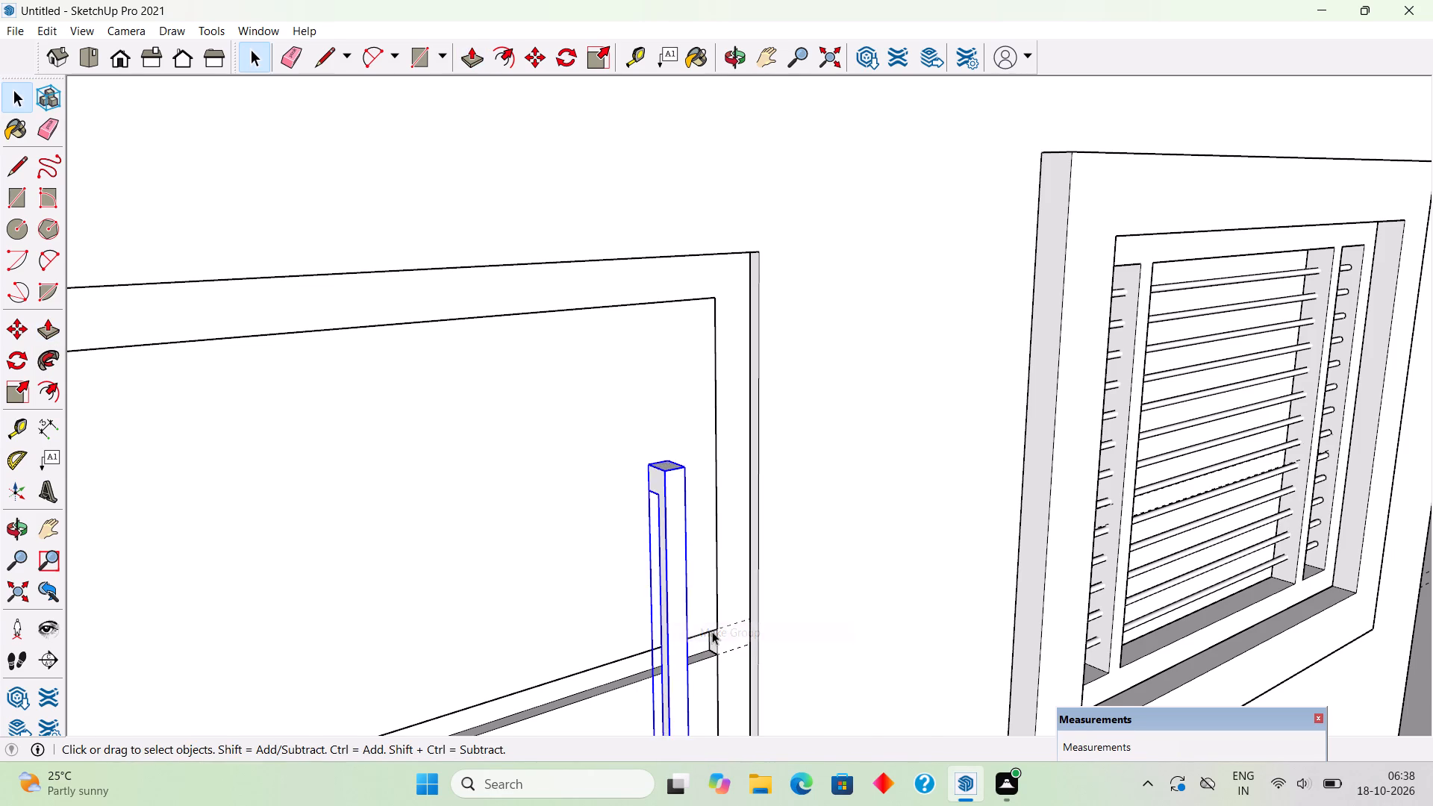
scroll(712, 631, "down", 10)
left_click(1154, 299)
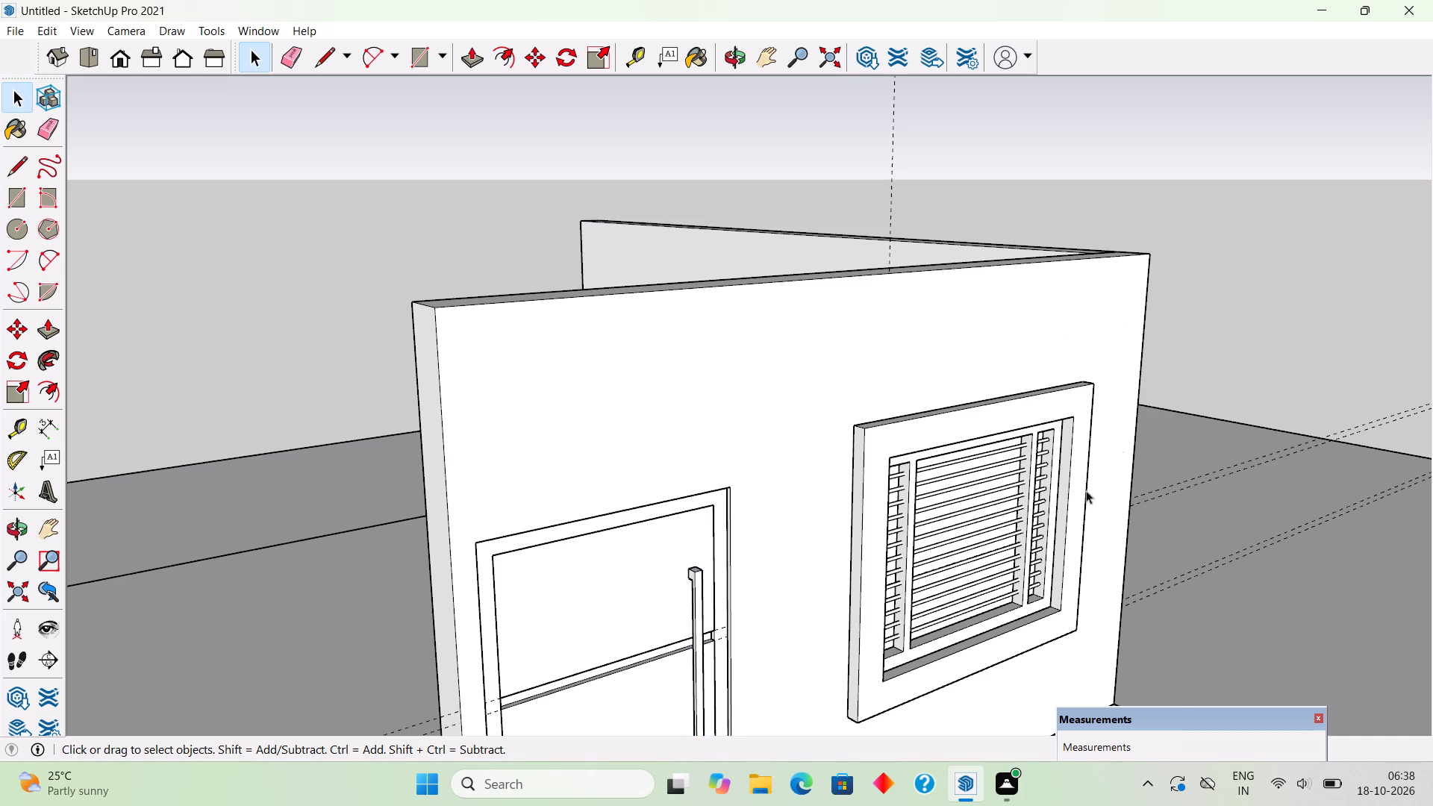
Examine the front wall, its door and barred window, and the foot of the door from several angles.
scroll(847, 457, "down", 3)
scroll(1022, 666, "down", 1)
middle_click_drag(1015, 663, 789, 566)
scroll(805, 578, "down", 1)
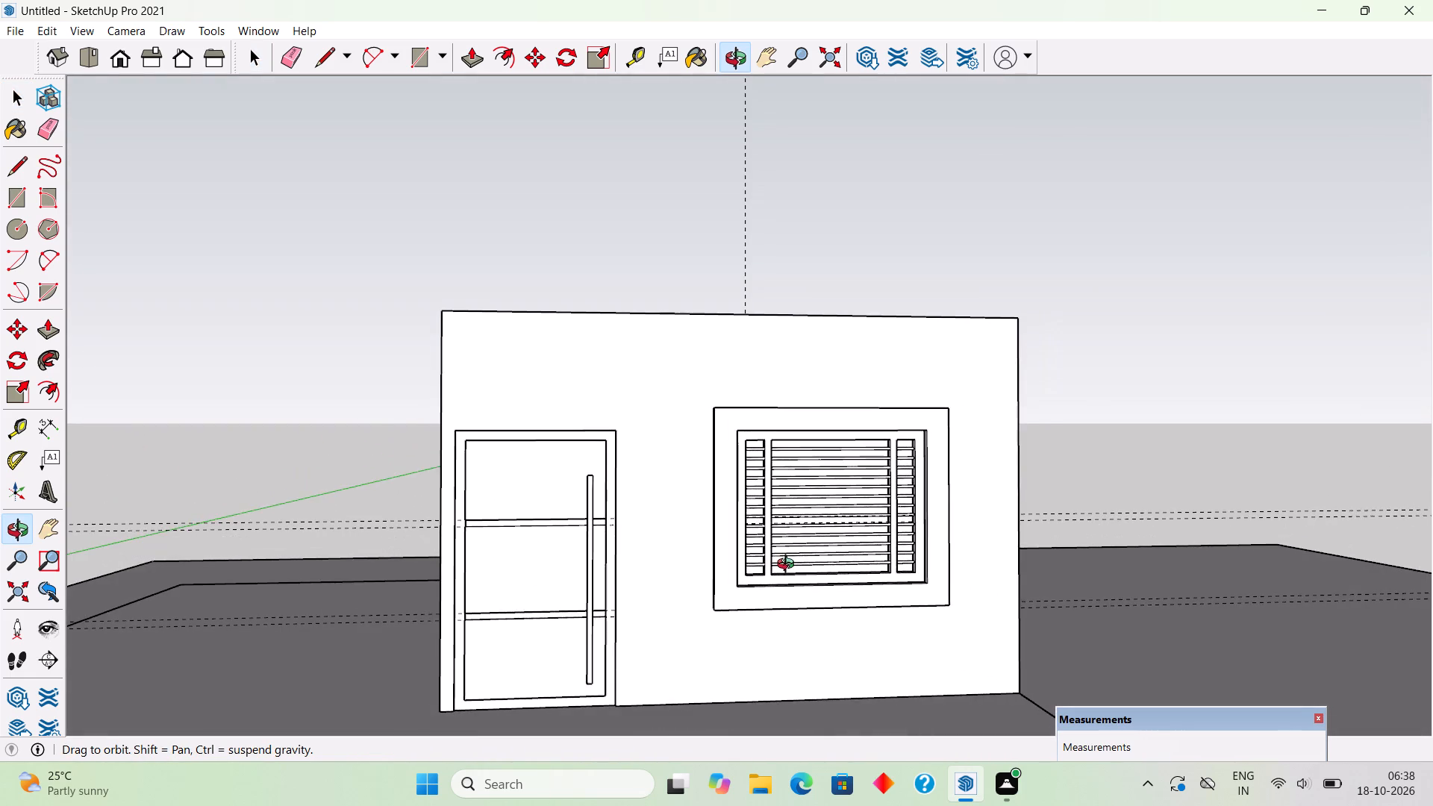
middle_click_drag(789, 566, 844, 543)
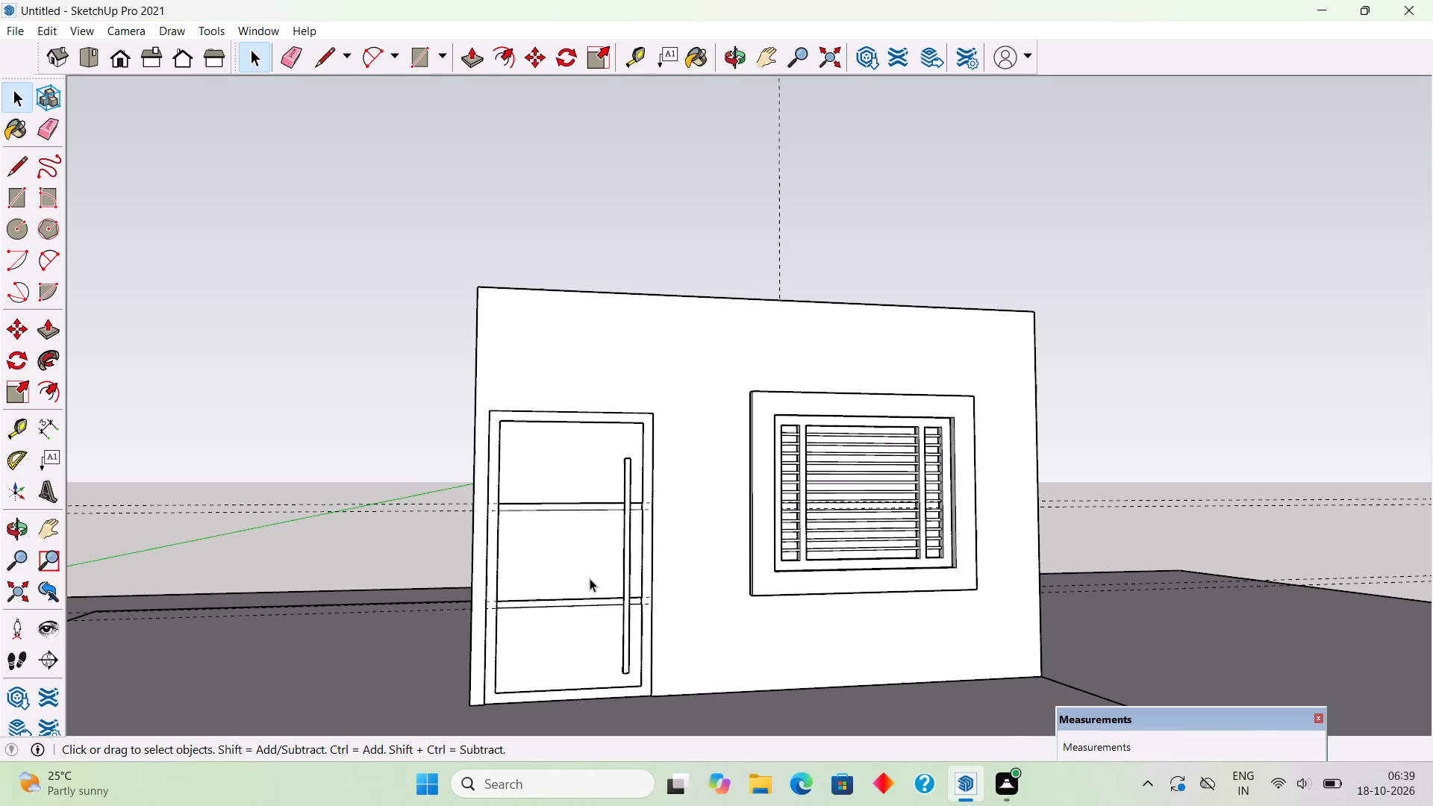
middle_click_drag(591, 577, 908, 614)
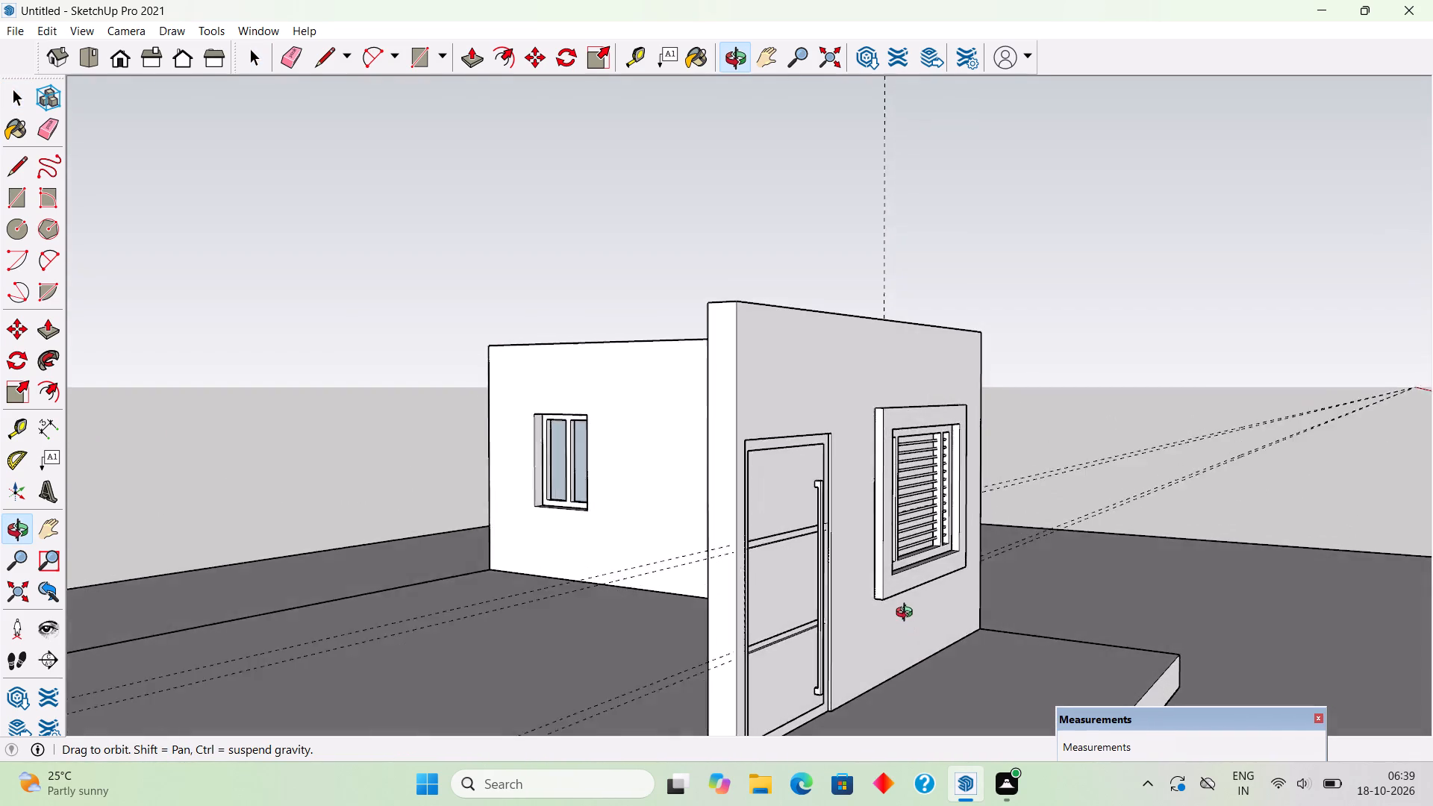
middle_click_drag(908, 614, 905, 585)
scroll(878, 604, "down", 2)
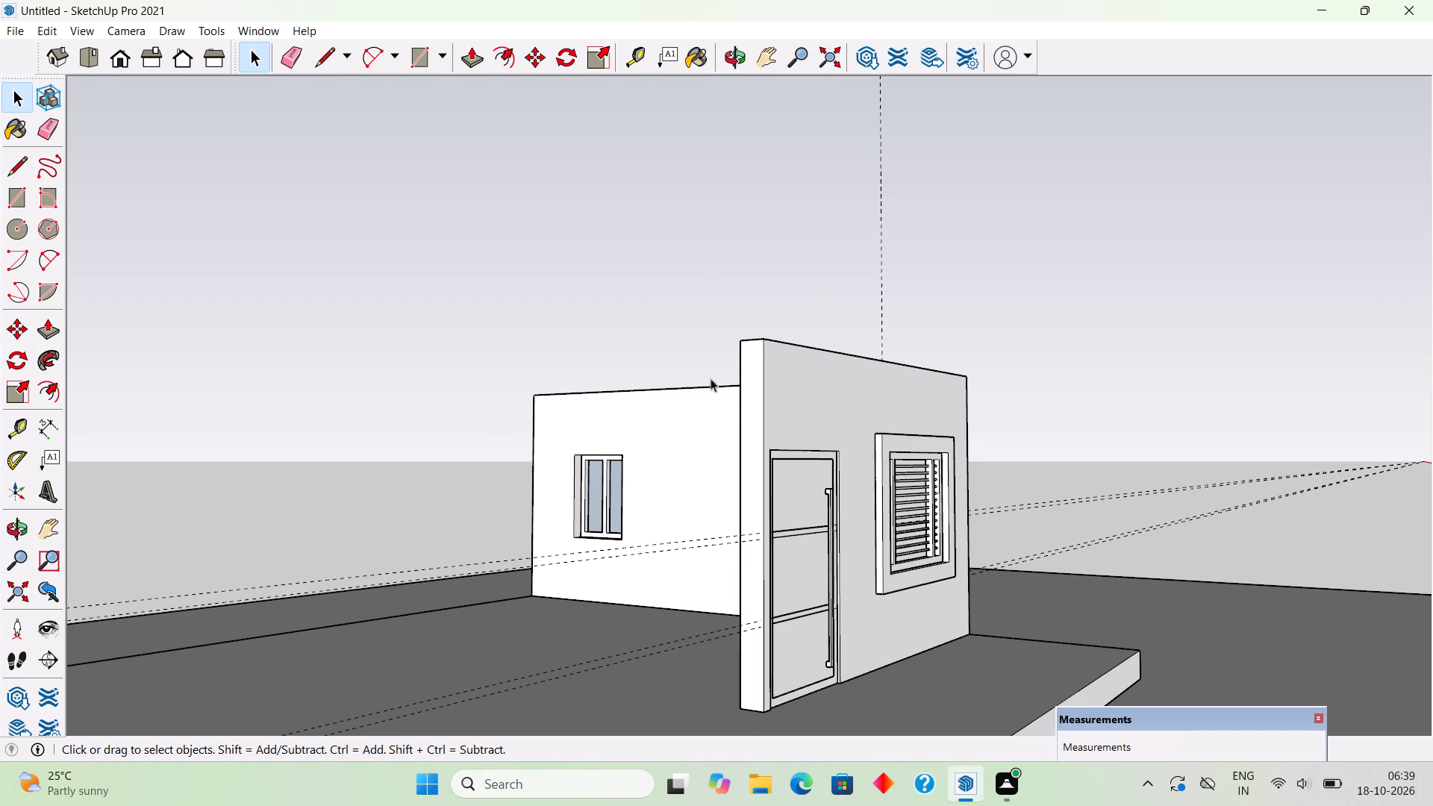
middle_click_drag(718, 465, 343, 477)
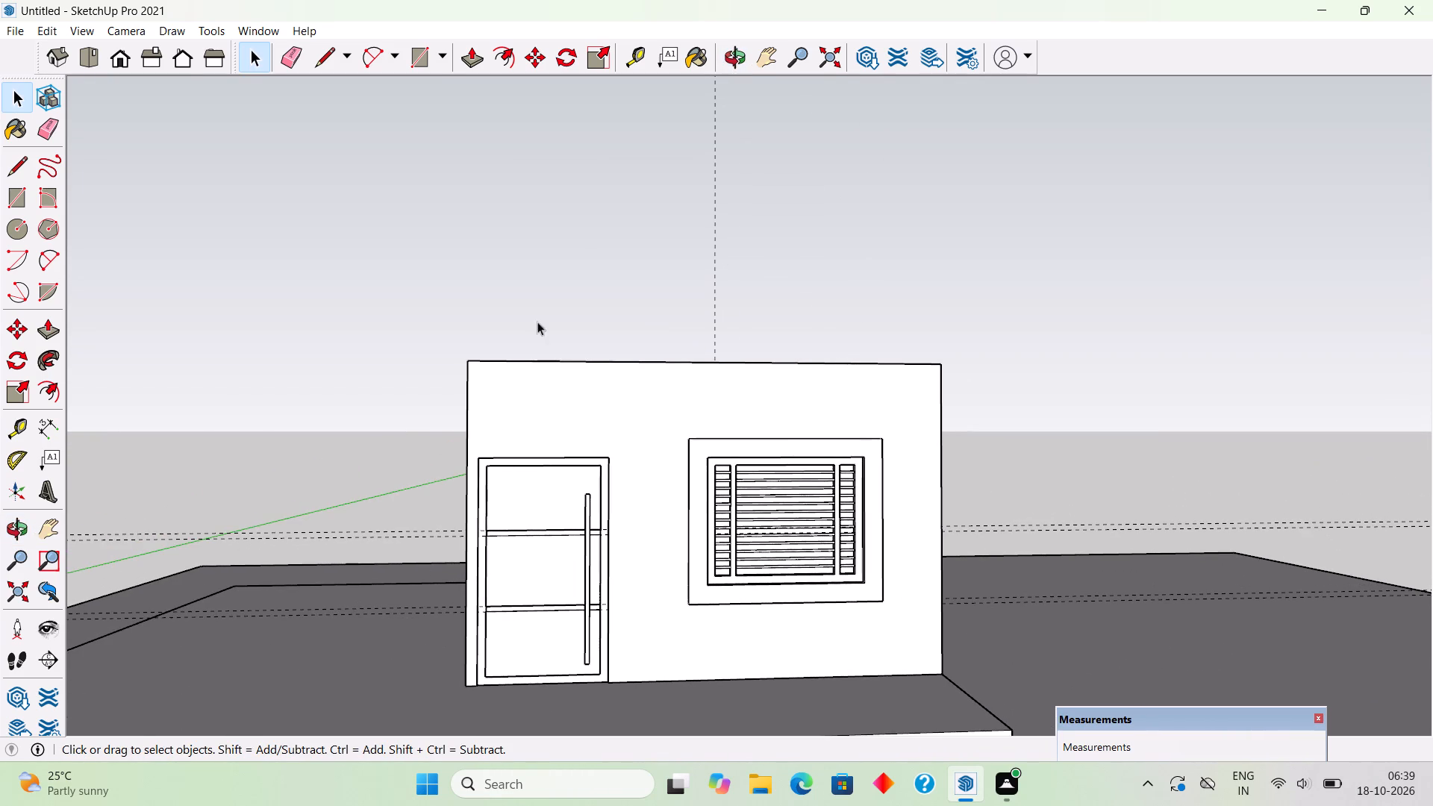
scroll(575, 245, "down", 5)
middle_click_drag(569, 330, 540, 524)
scroll(502, 517, "up", 3)
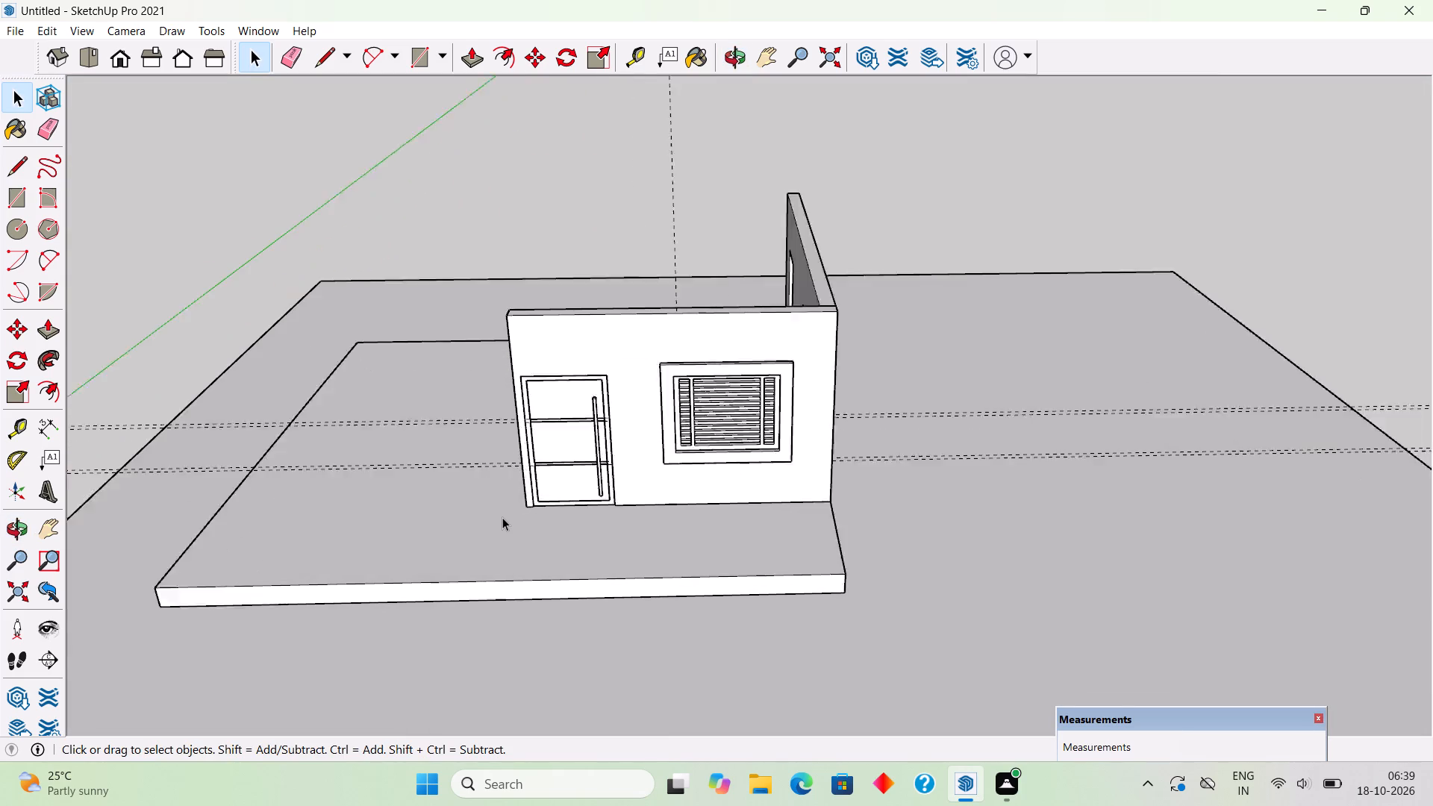
scroll(502, 517, "up", 7)
scroll(576, 510, "up", 7)
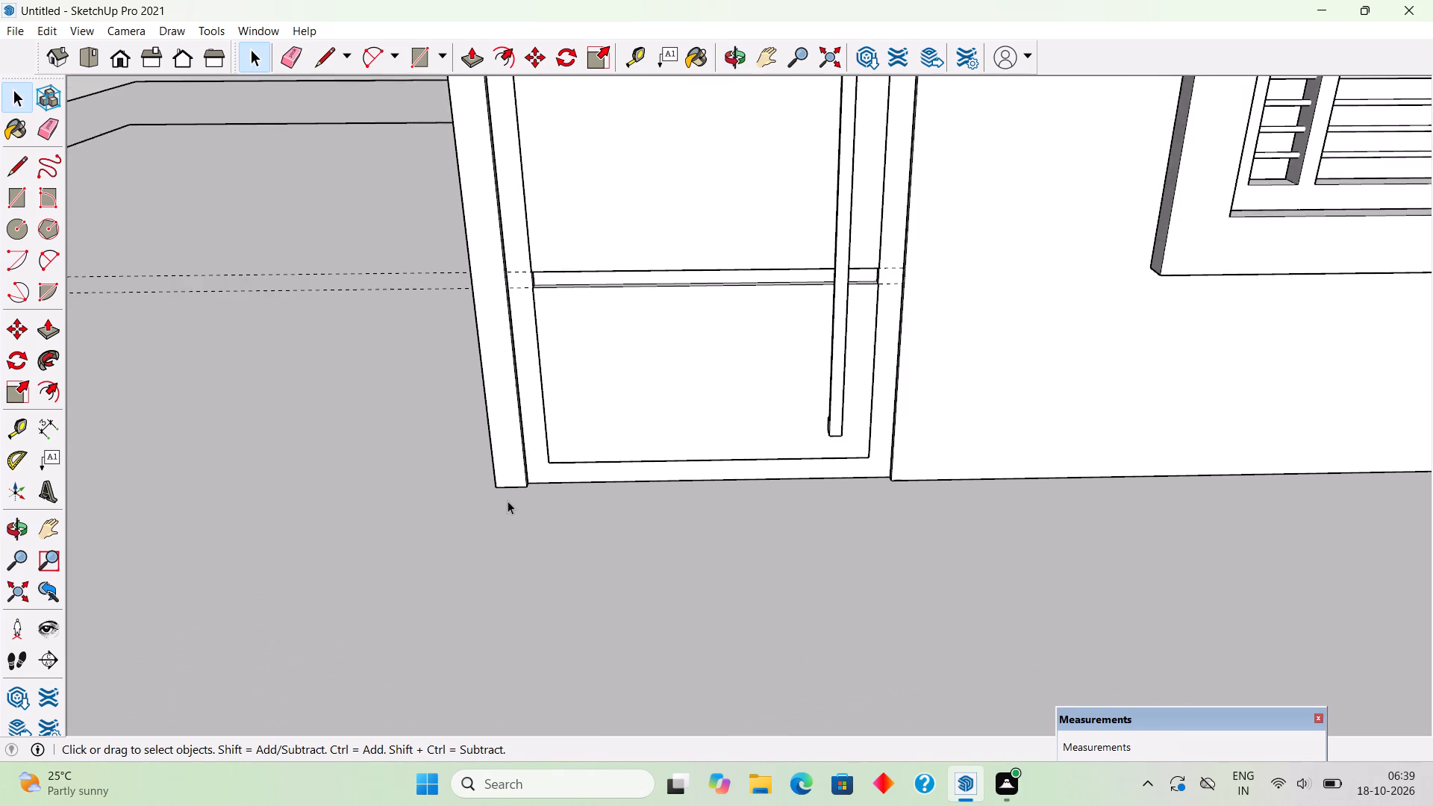
scroll(511, 497, "up", 4)
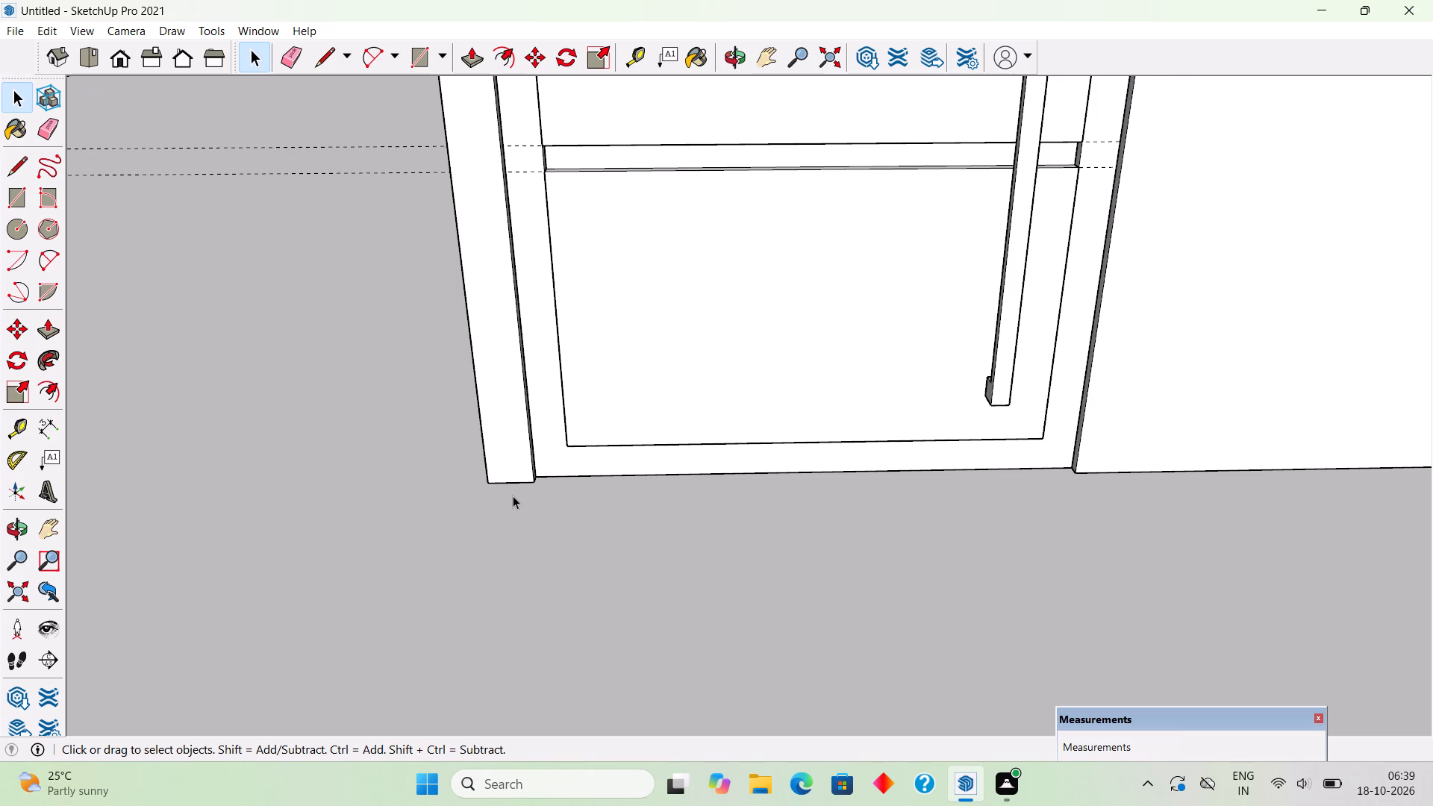
scroll(513, 496, "up", 1)
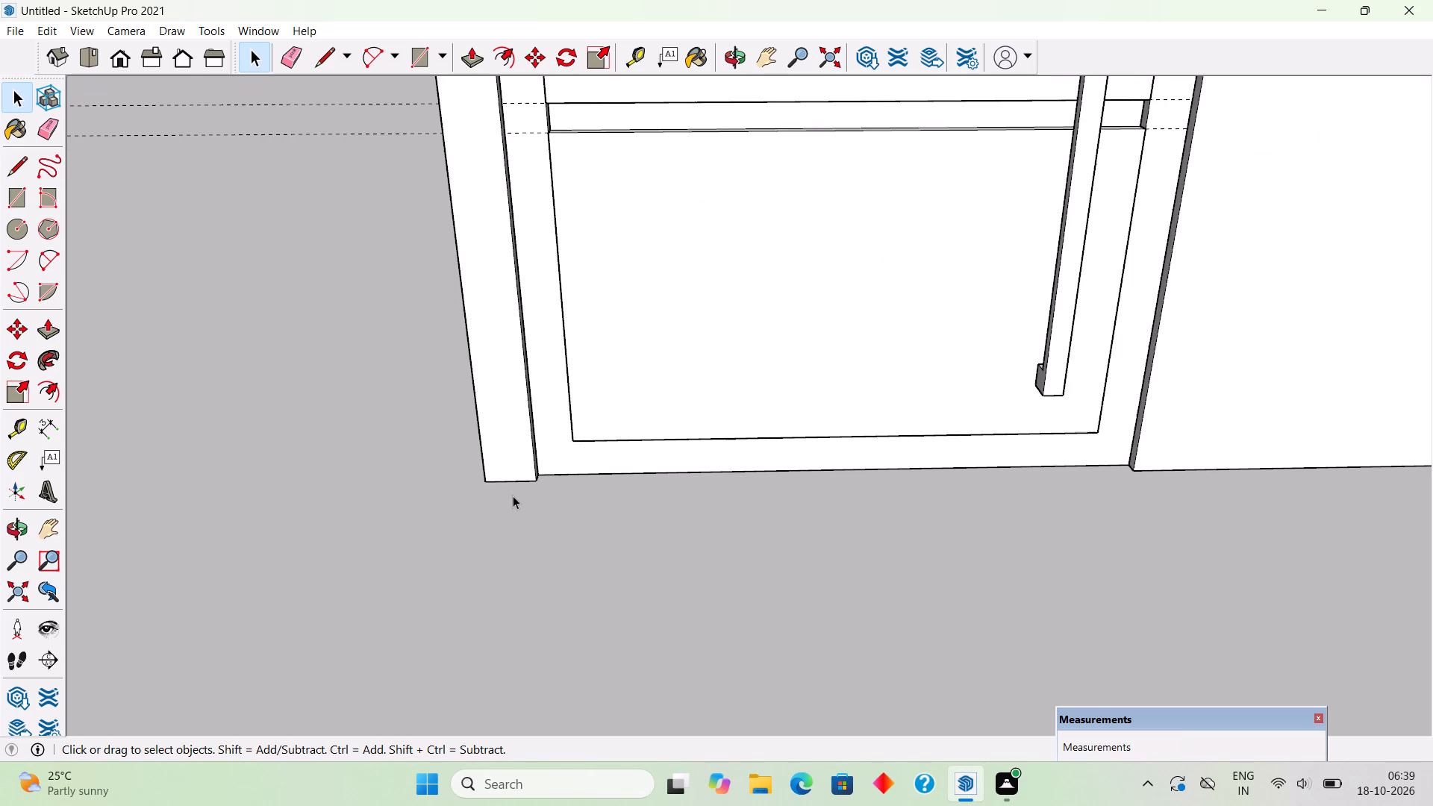
scroll(513, 496, "down", 18)
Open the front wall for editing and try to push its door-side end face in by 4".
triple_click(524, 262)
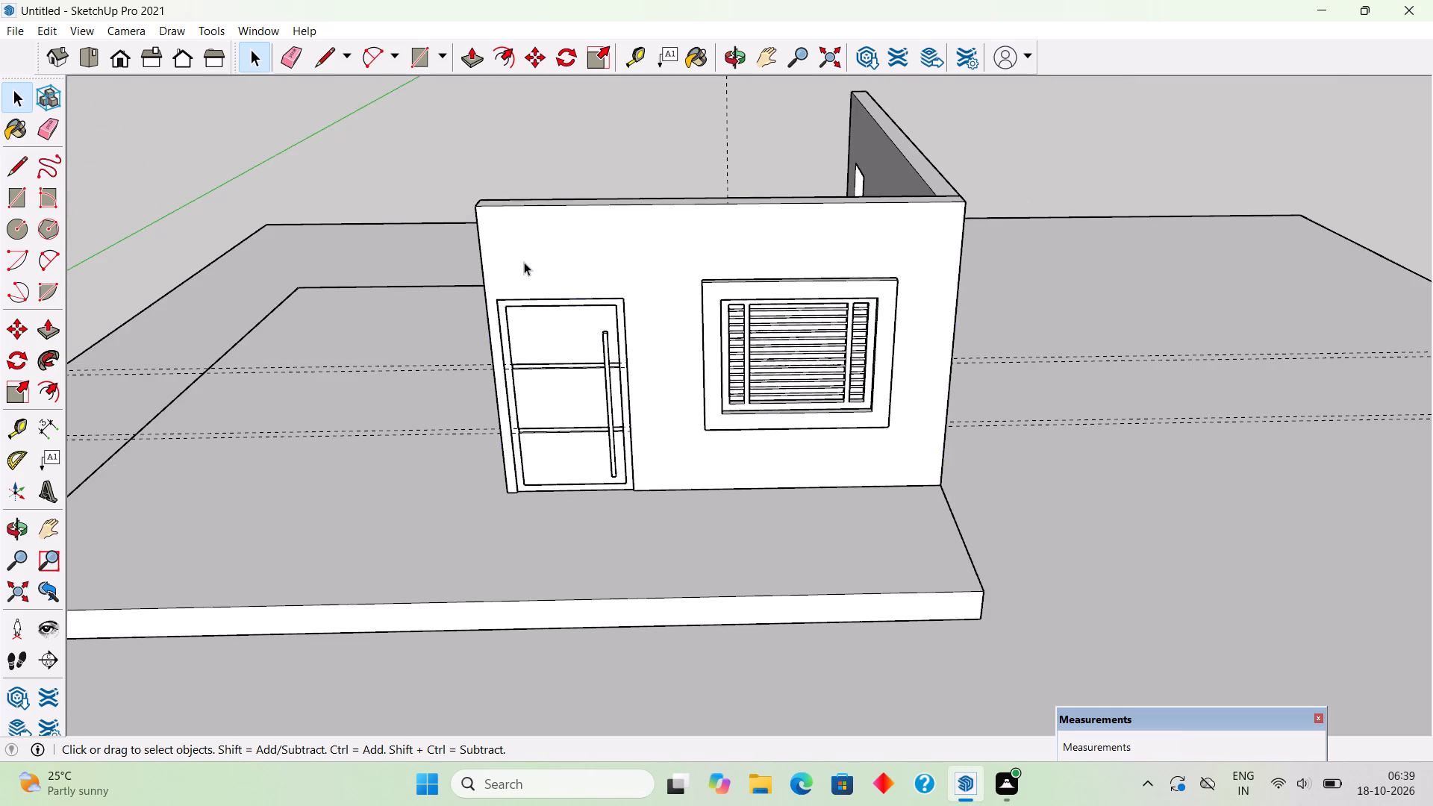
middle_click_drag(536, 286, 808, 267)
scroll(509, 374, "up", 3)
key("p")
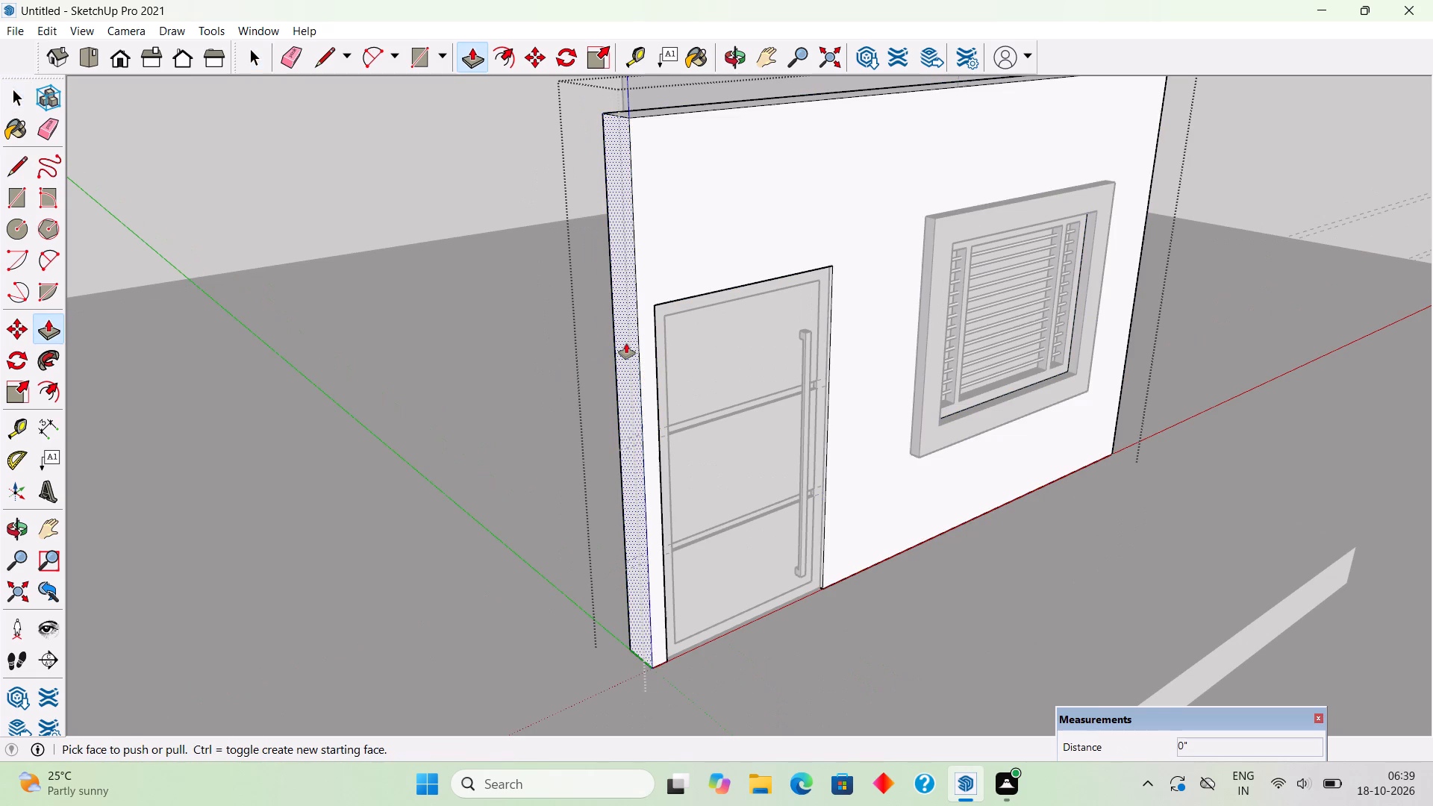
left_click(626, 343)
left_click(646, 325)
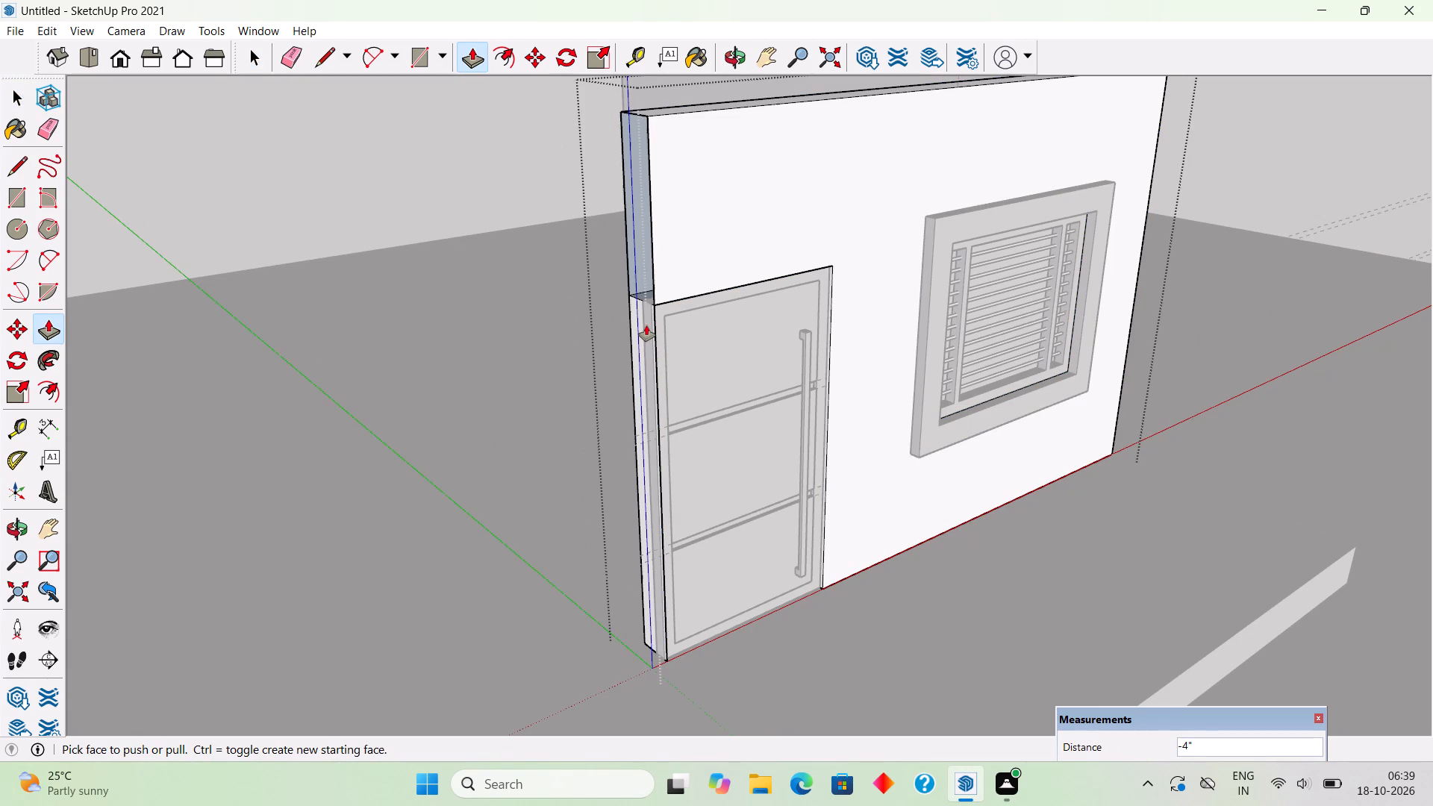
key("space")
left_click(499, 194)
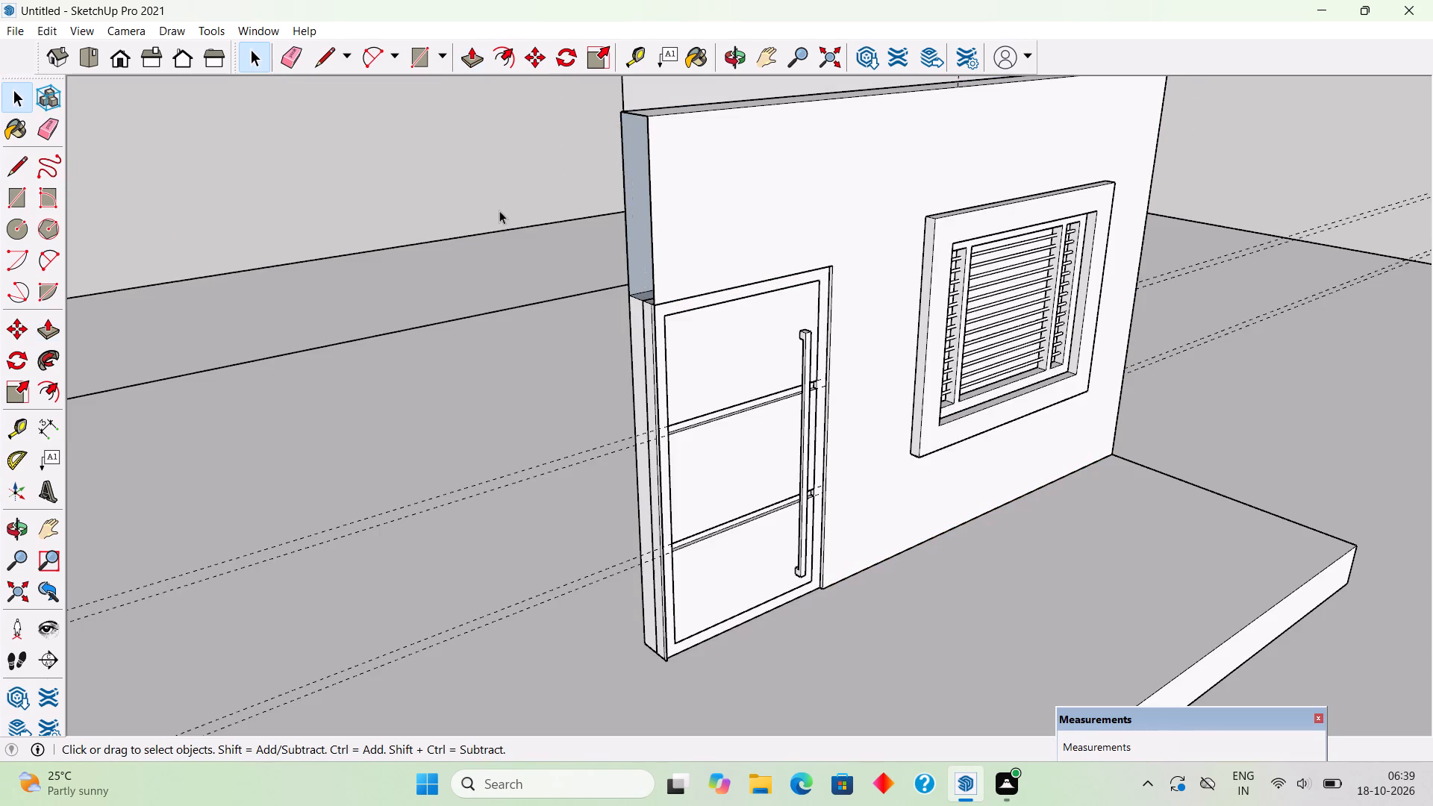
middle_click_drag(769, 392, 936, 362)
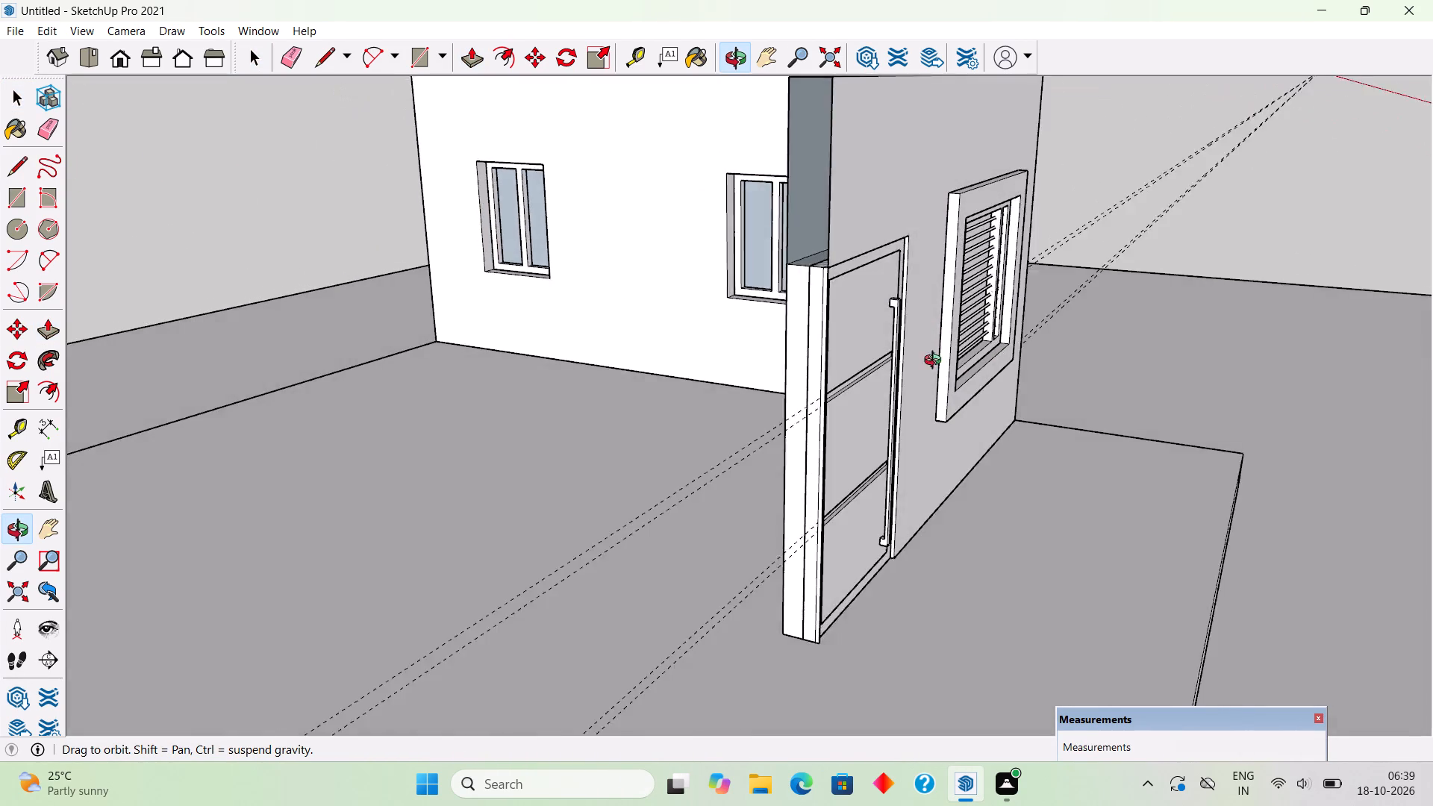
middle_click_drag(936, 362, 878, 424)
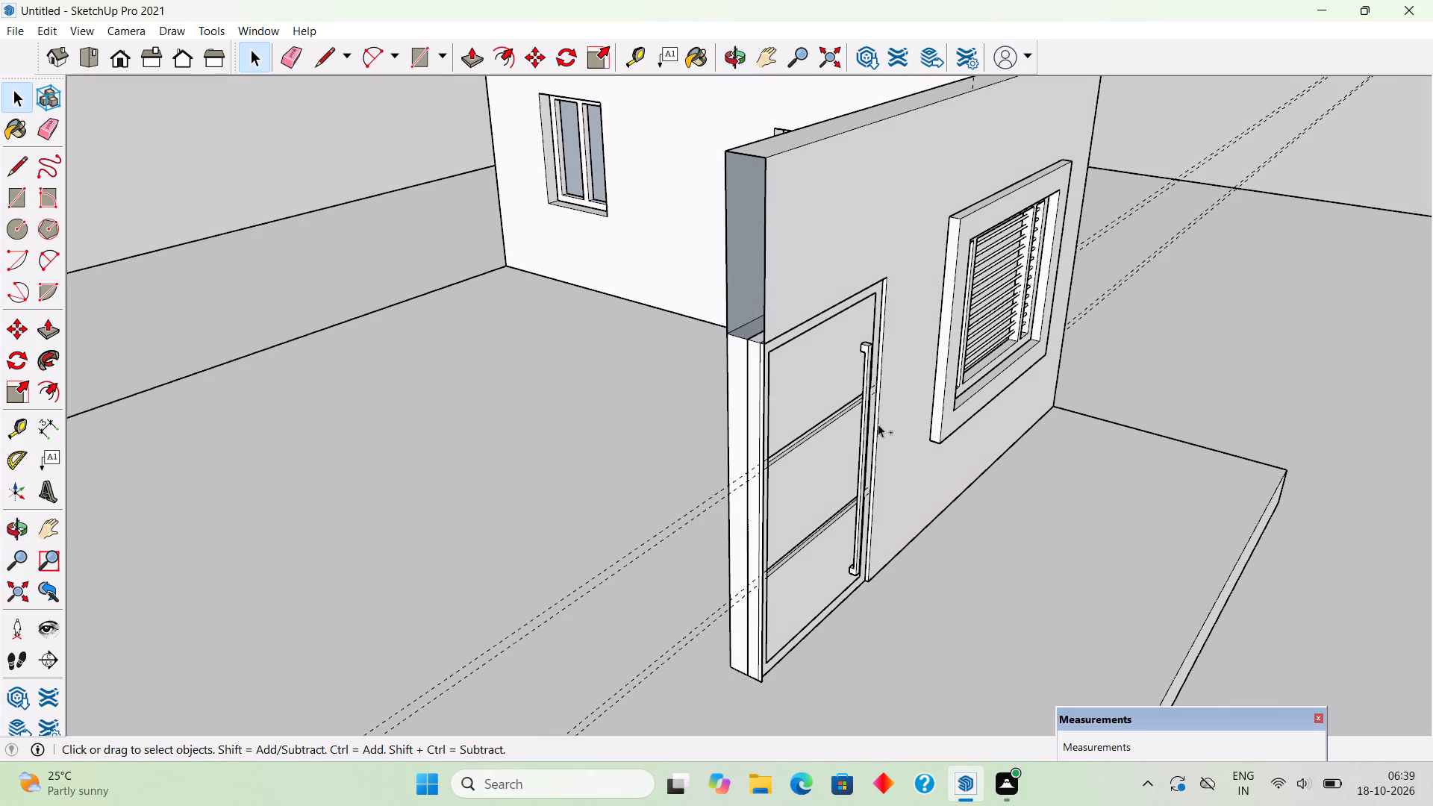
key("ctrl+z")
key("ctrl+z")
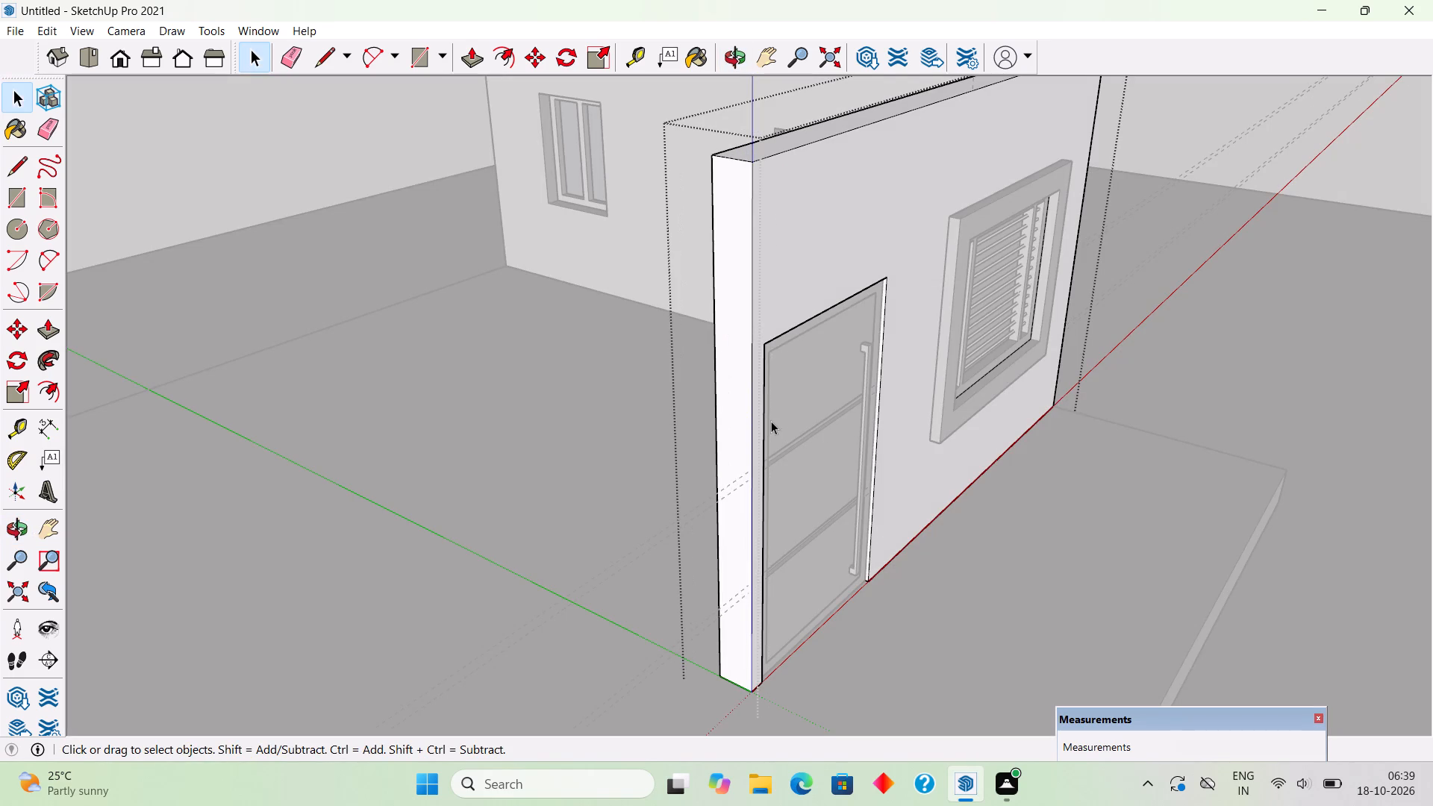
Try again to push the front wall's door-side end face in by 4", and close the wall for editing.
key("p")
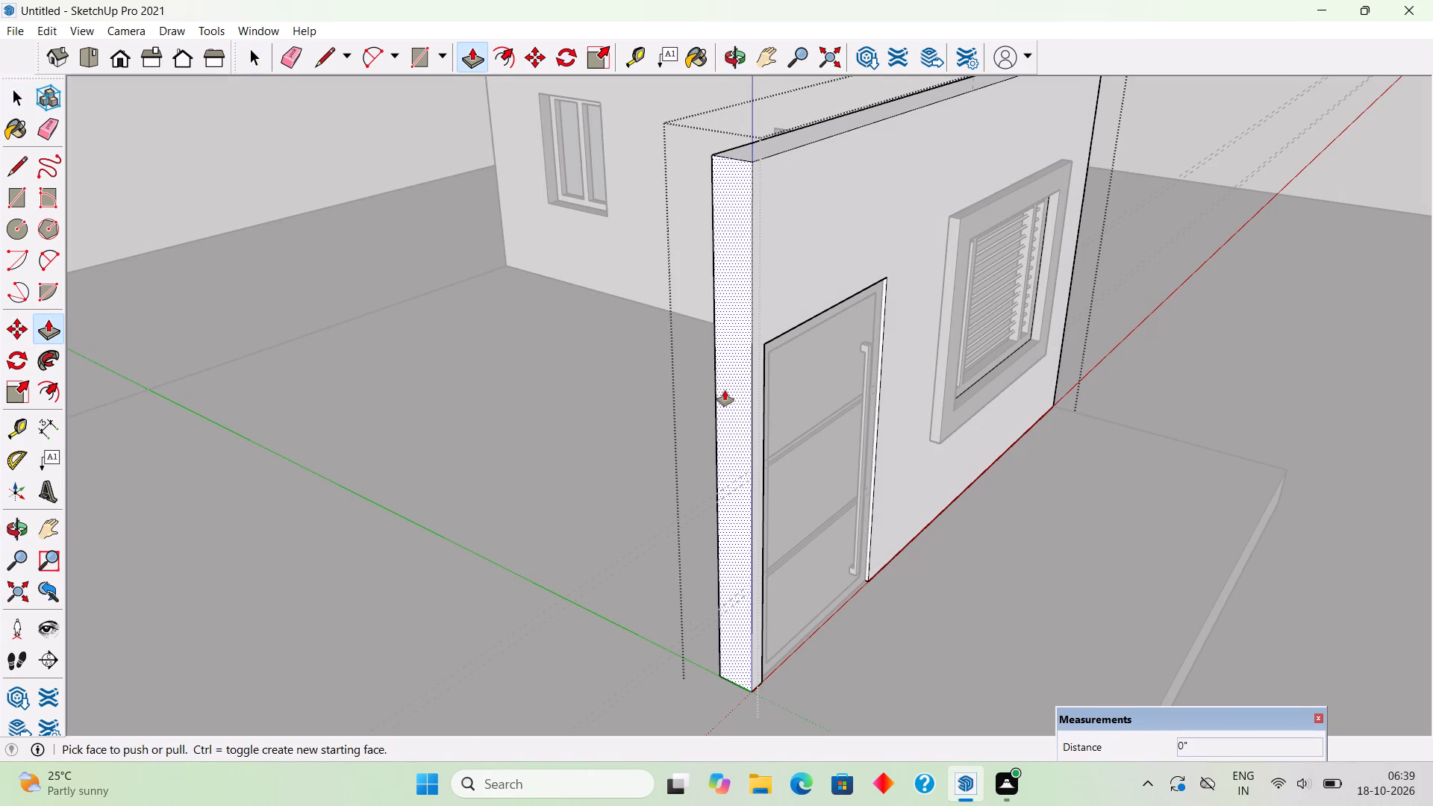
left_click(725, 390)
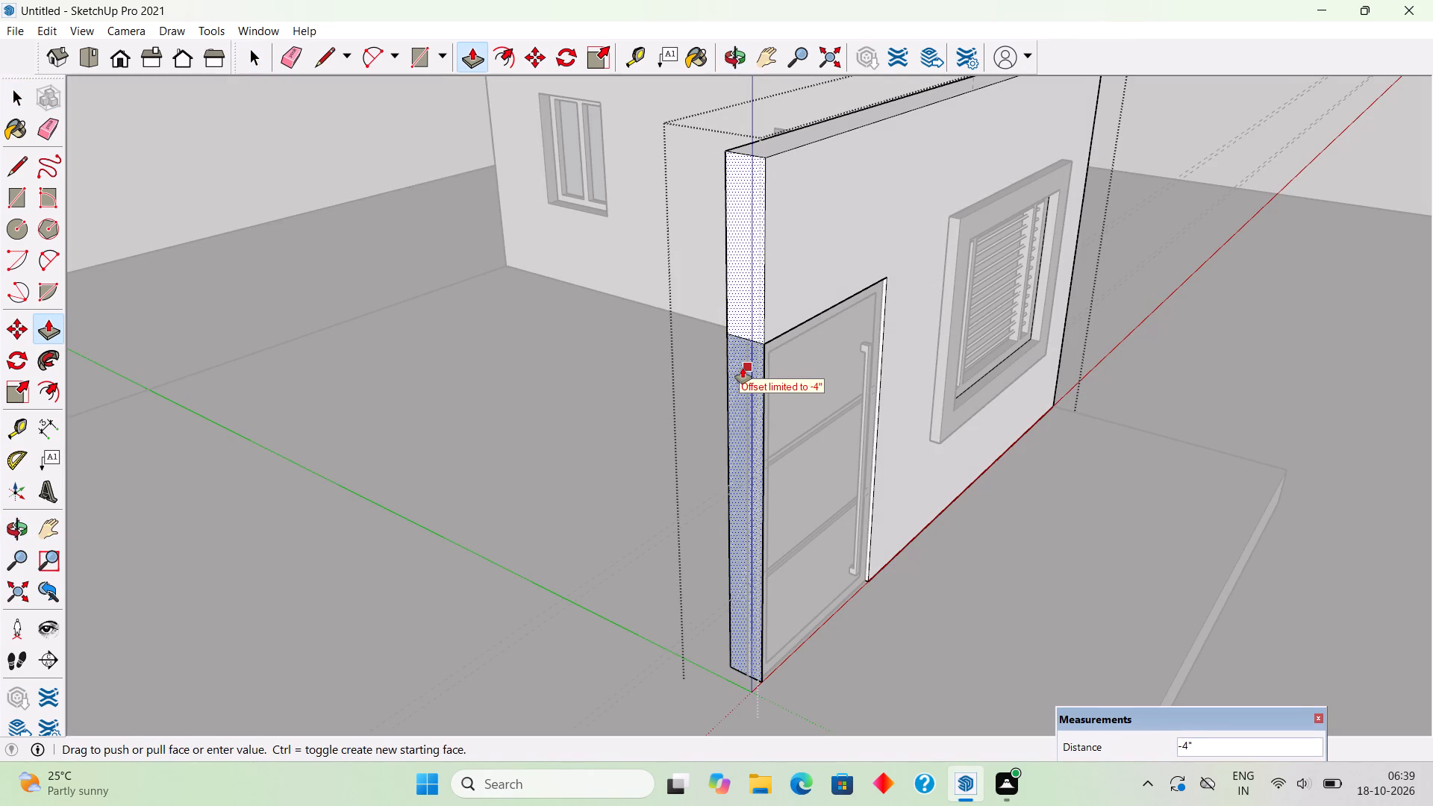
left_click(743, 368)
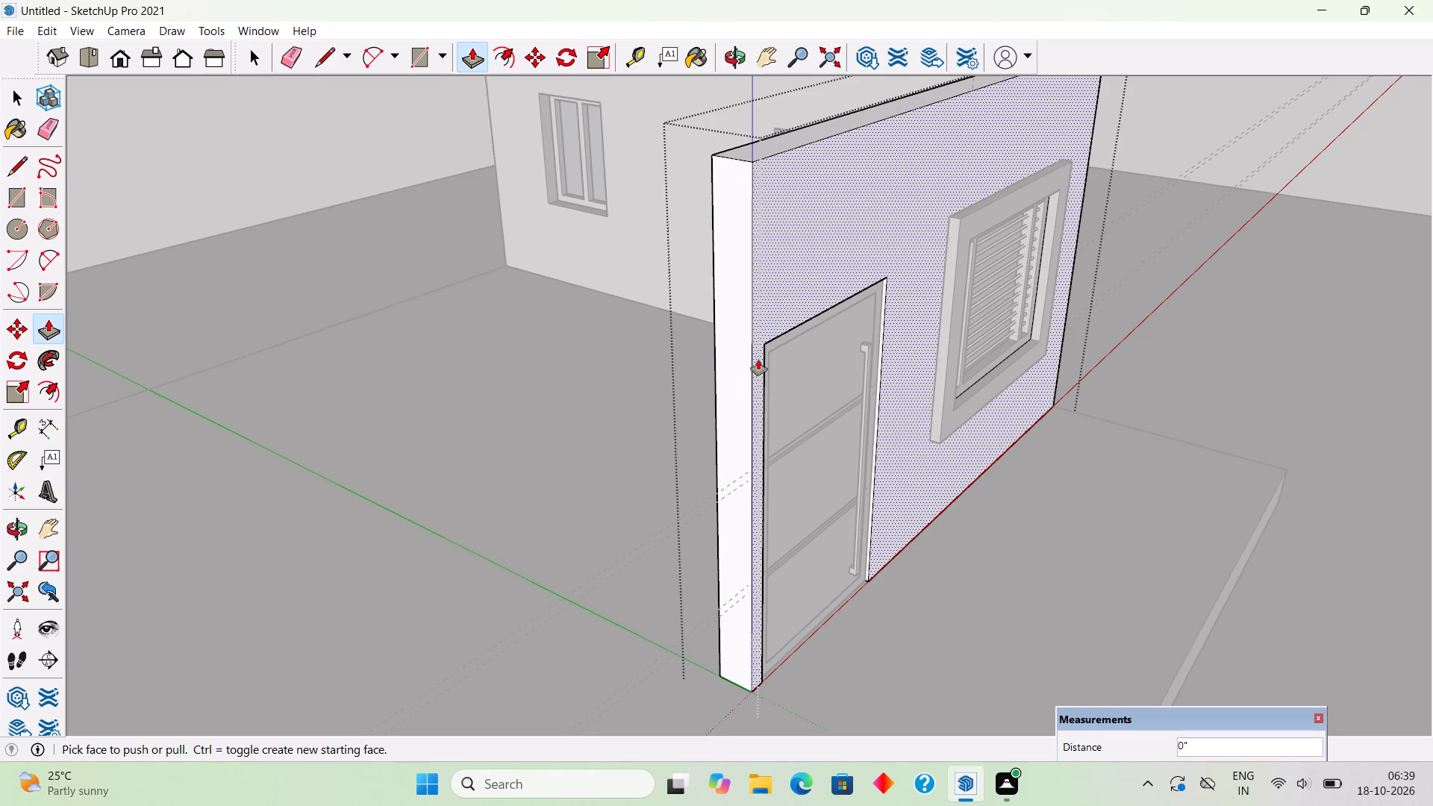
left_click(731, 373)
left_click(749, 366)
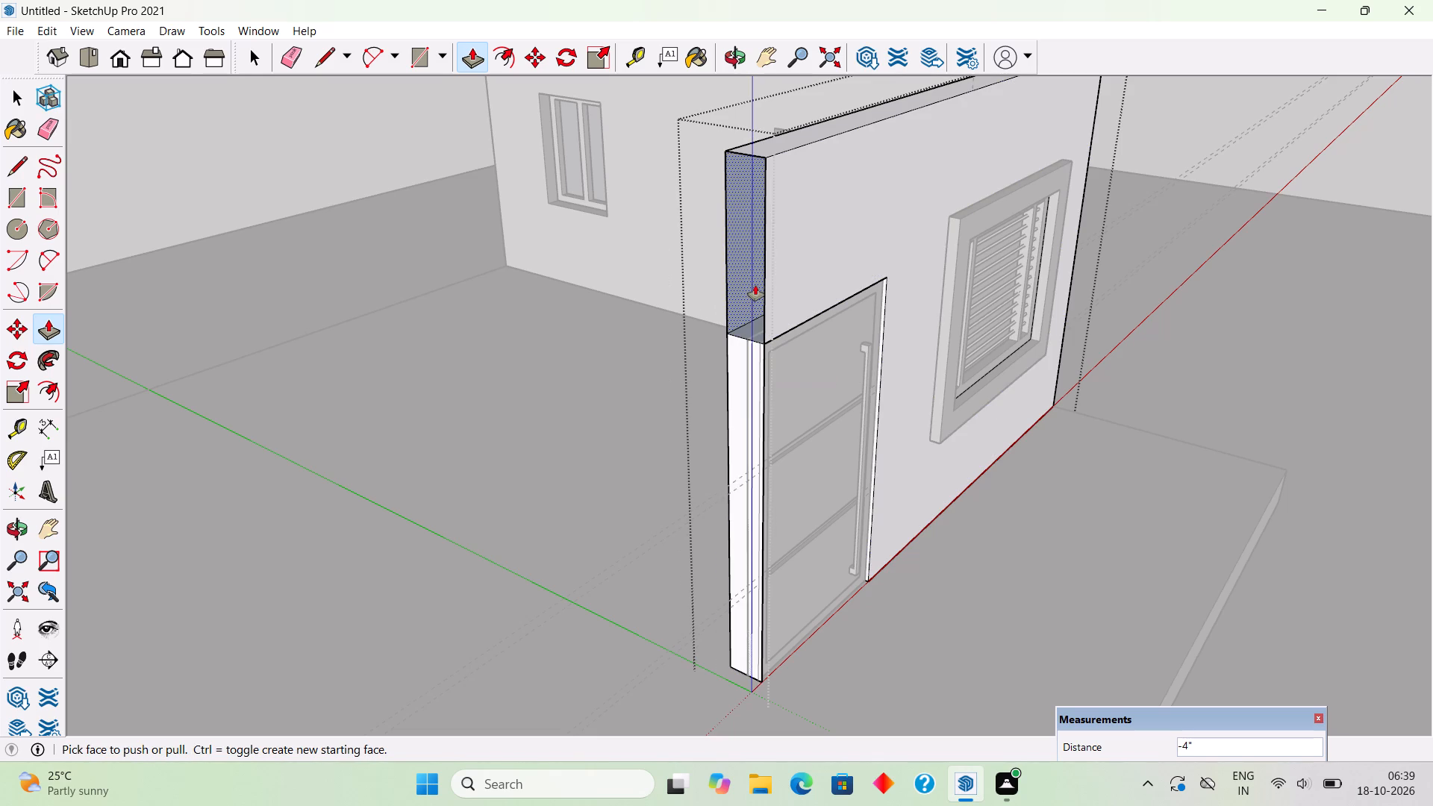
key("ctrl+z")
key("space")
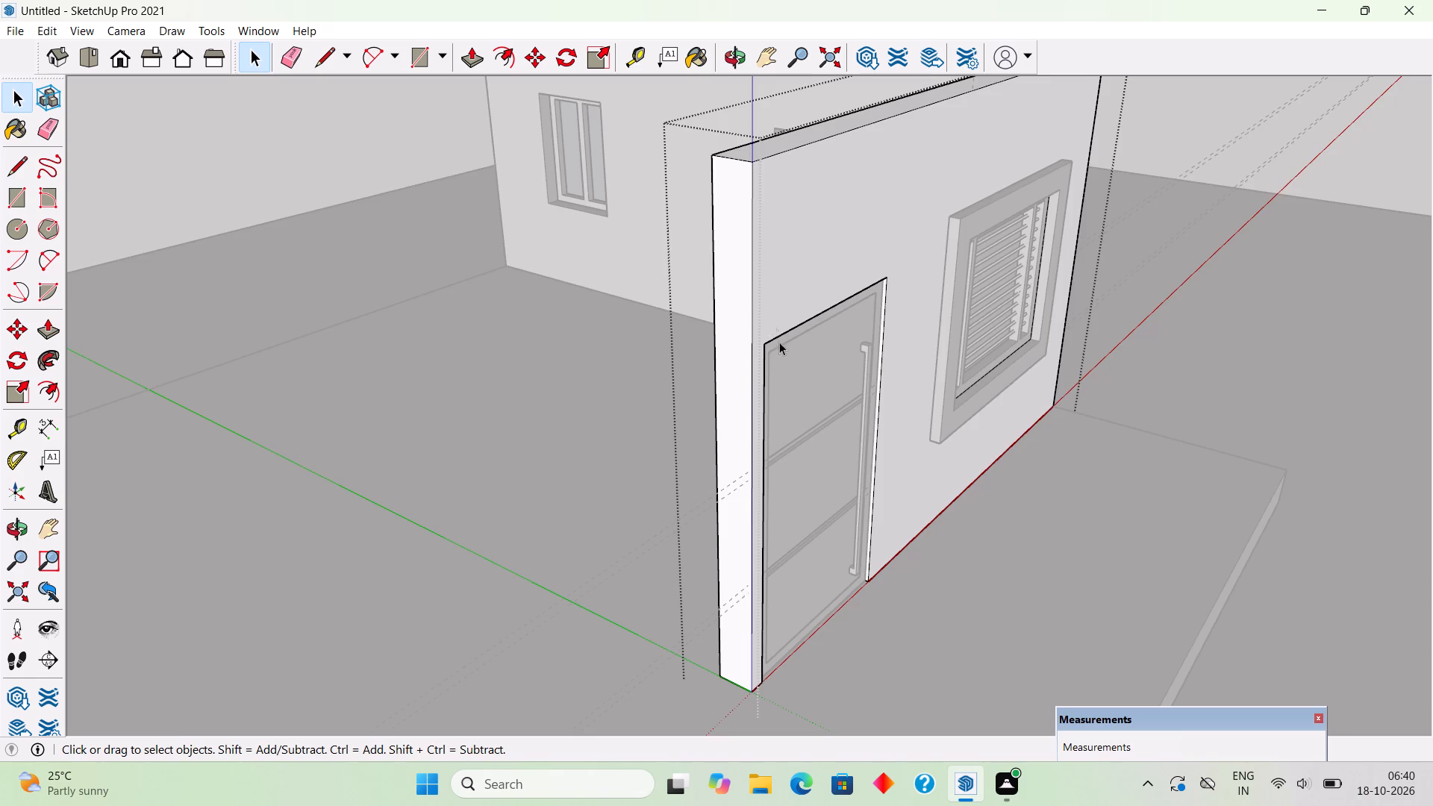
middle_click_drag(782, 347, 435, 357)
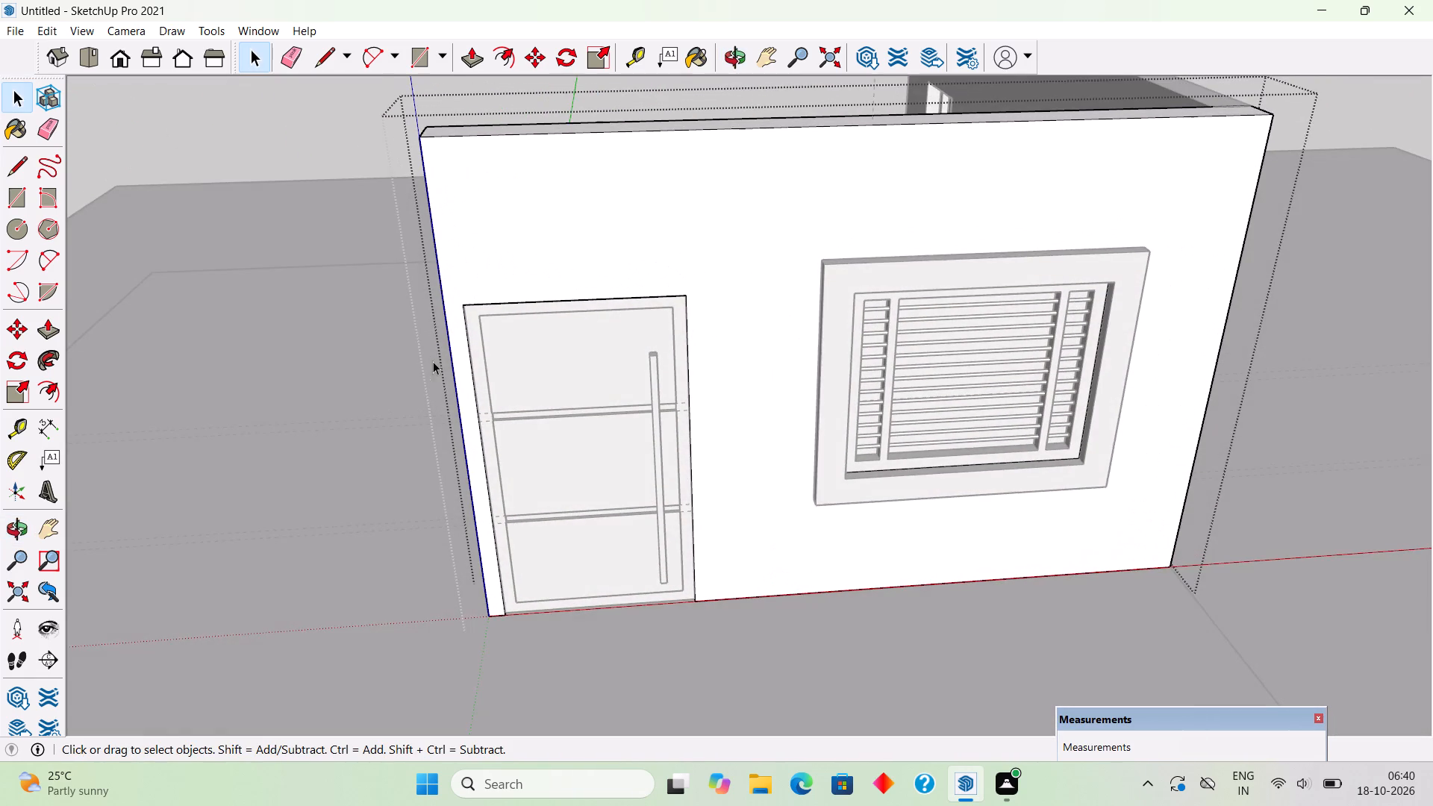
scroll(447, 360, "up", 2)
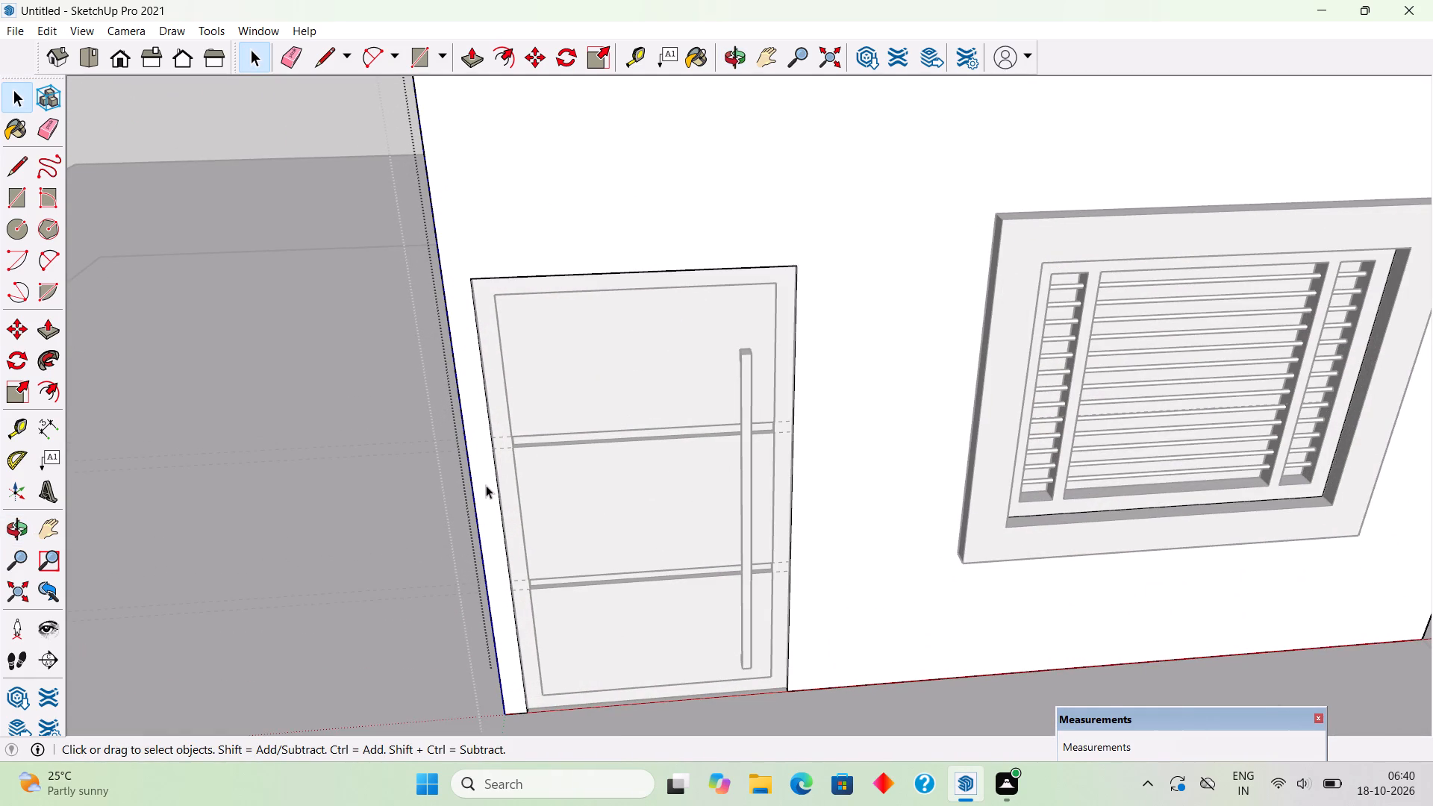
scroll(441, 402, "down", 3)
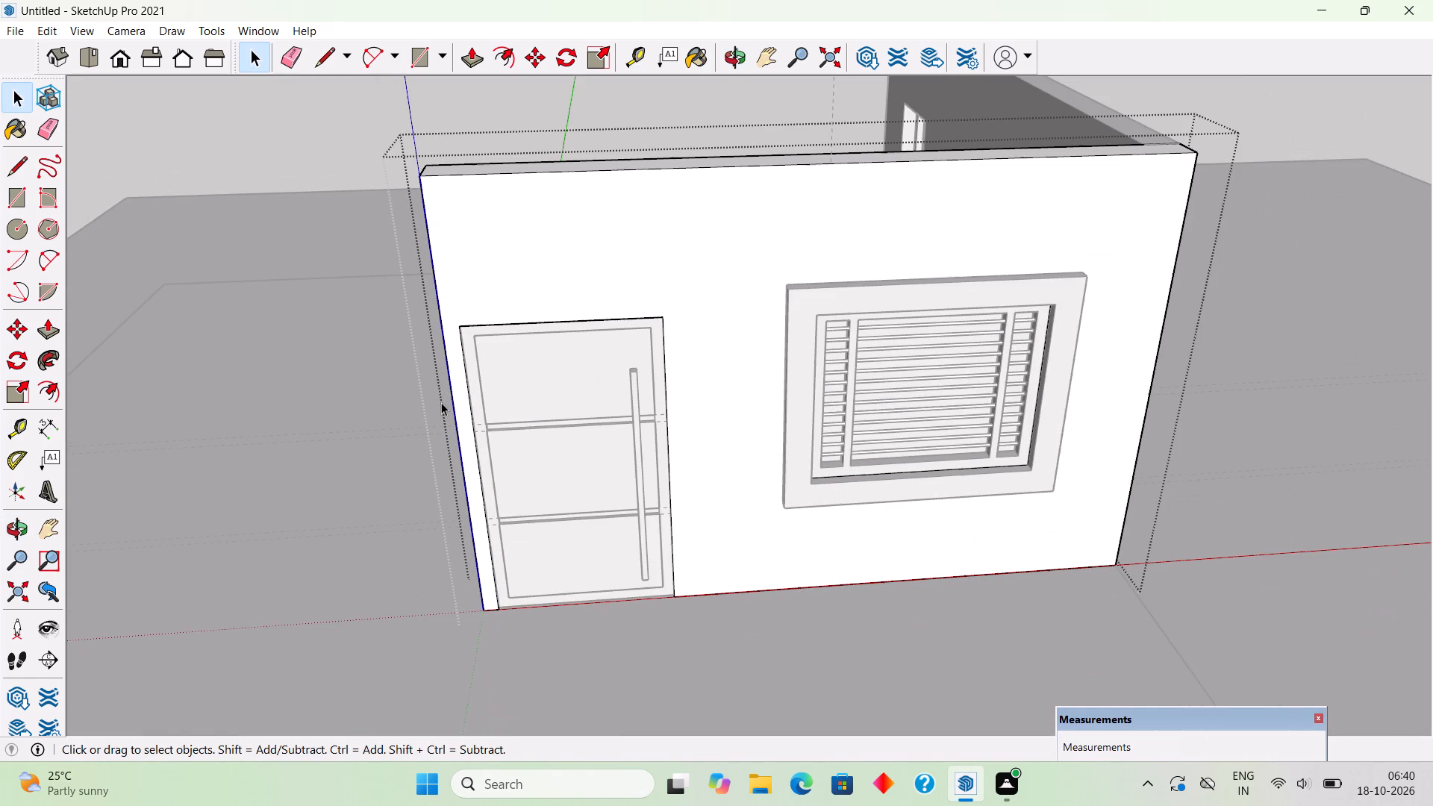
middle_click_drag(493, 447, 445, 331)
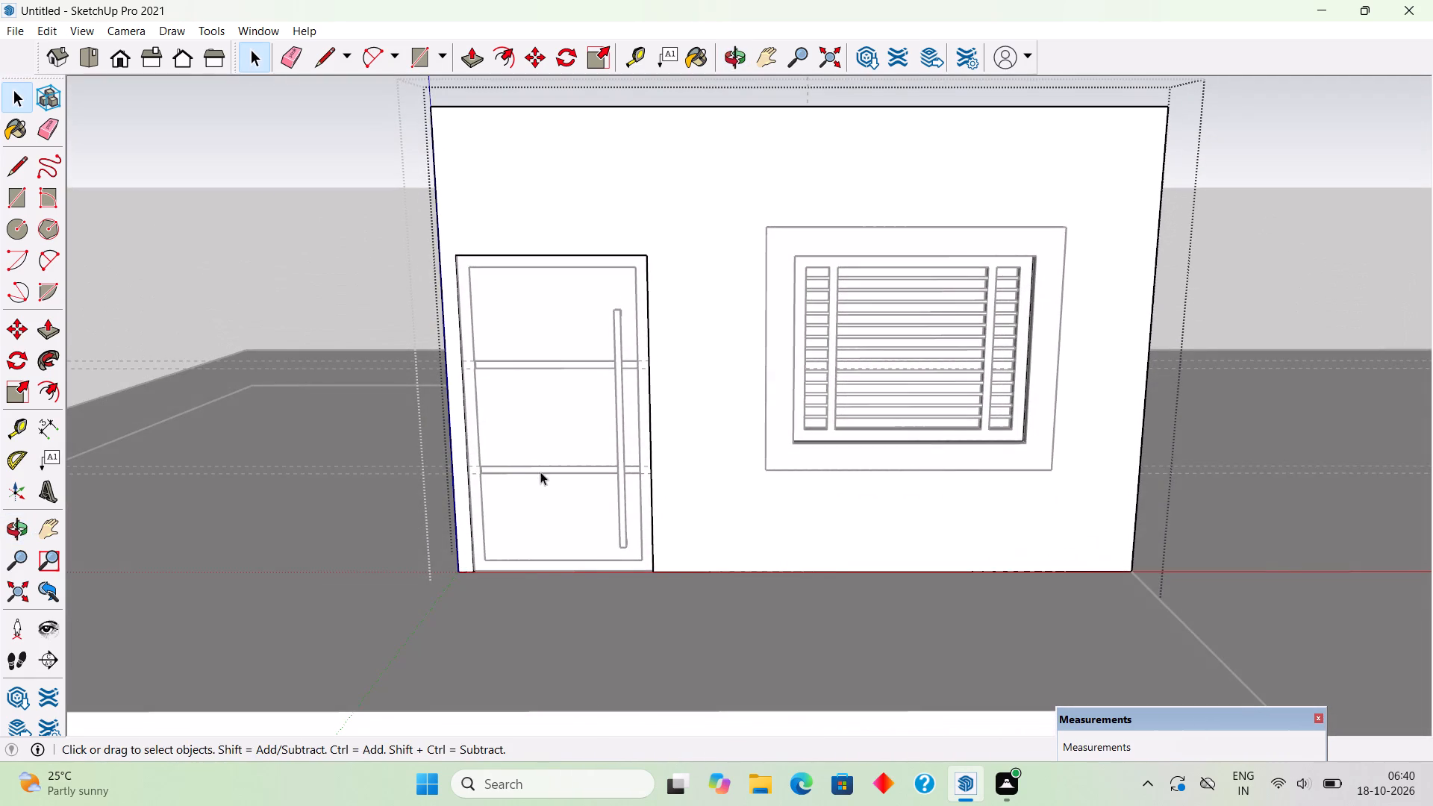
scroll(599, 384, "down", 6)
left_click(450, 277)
Place a guide along the bottom edge of the front wall's door-side end and a parallel guide 4" away at the door's corner.
middle_click_drag(549, 313, 526, 483)
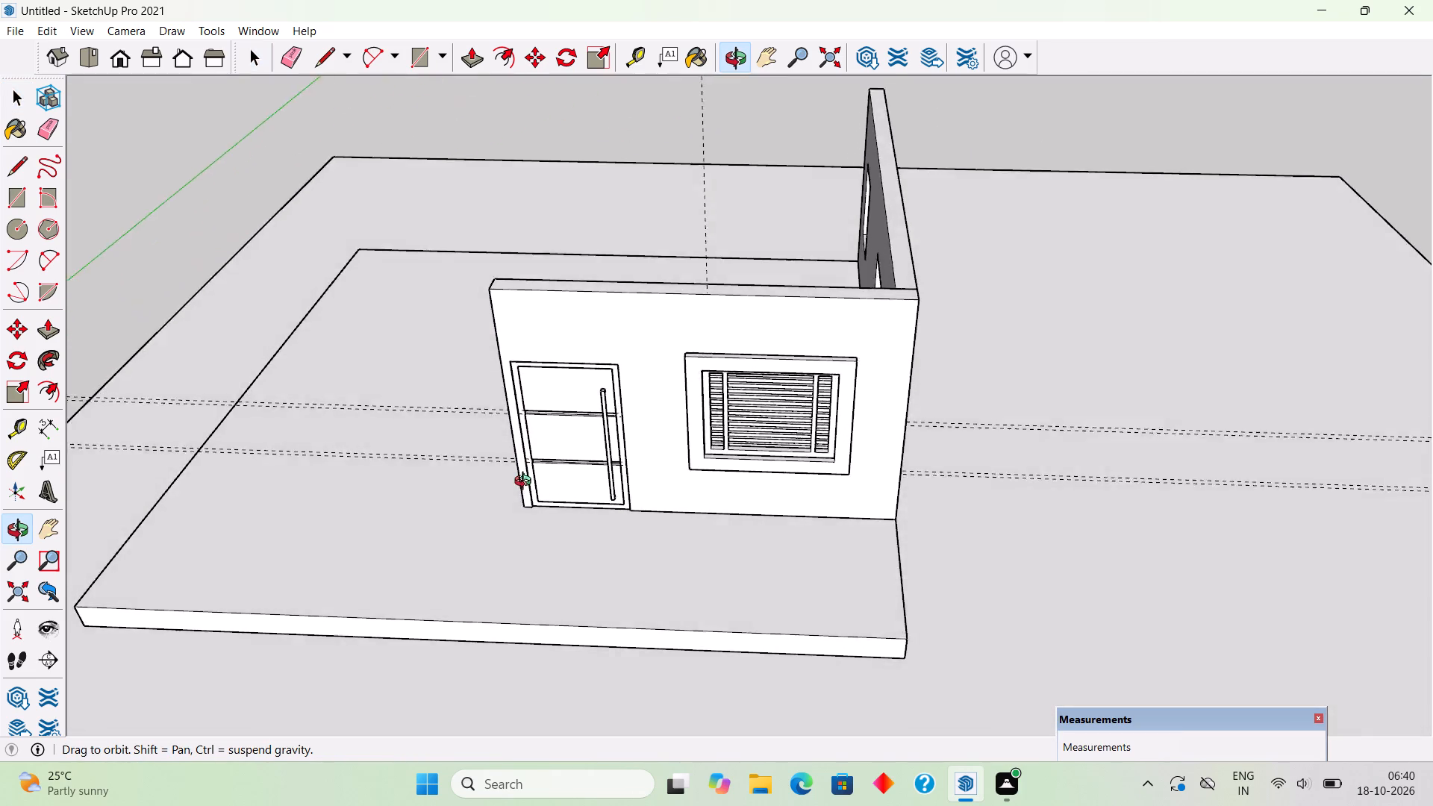
middle_click_drag(526, 483, 515, 574)
scroll(599, 378, "down", 4)
middle_click_drag(599, 382, 603, 502)
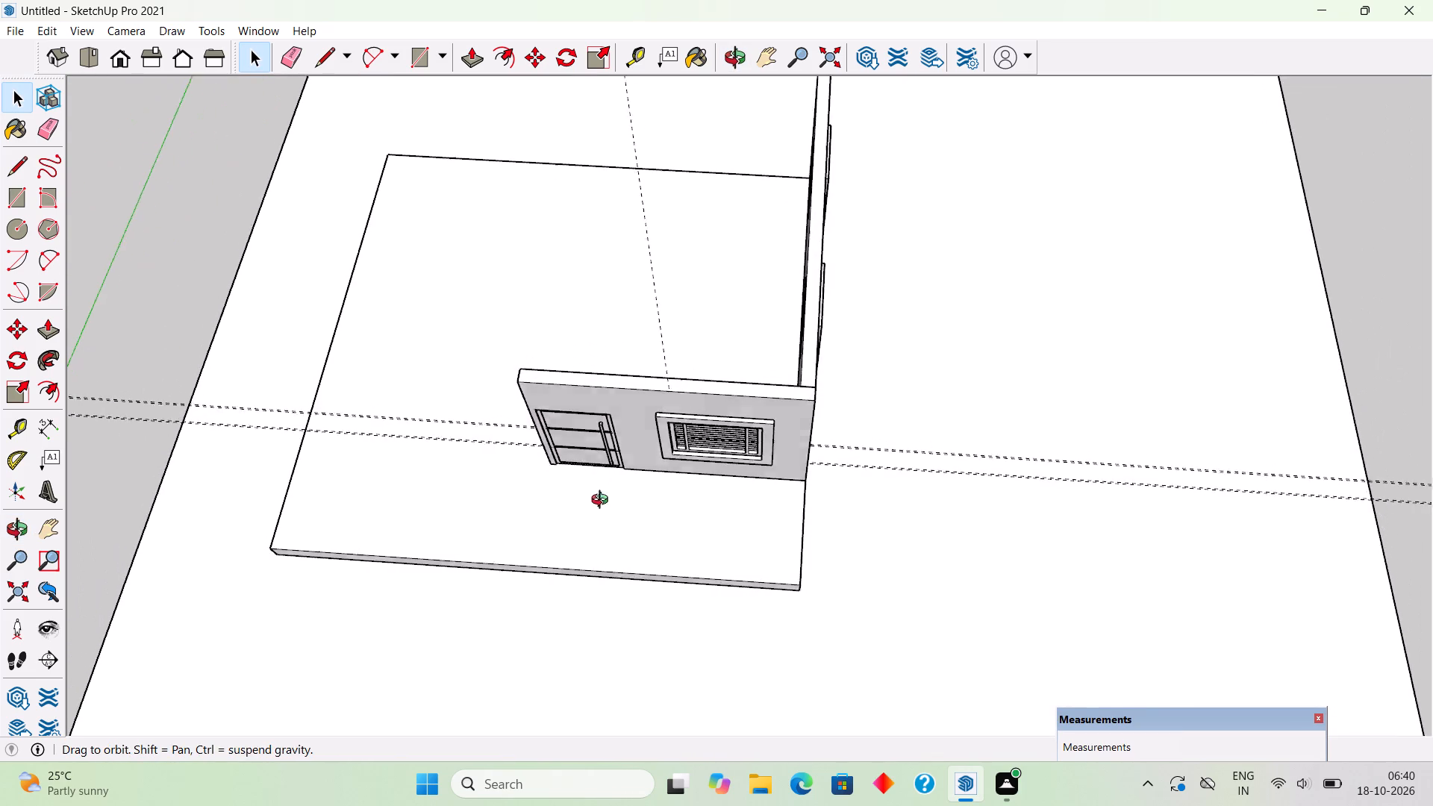
middle_click_drag(603, 502, 604, 507)
scroll(553, 593, "up", 9)
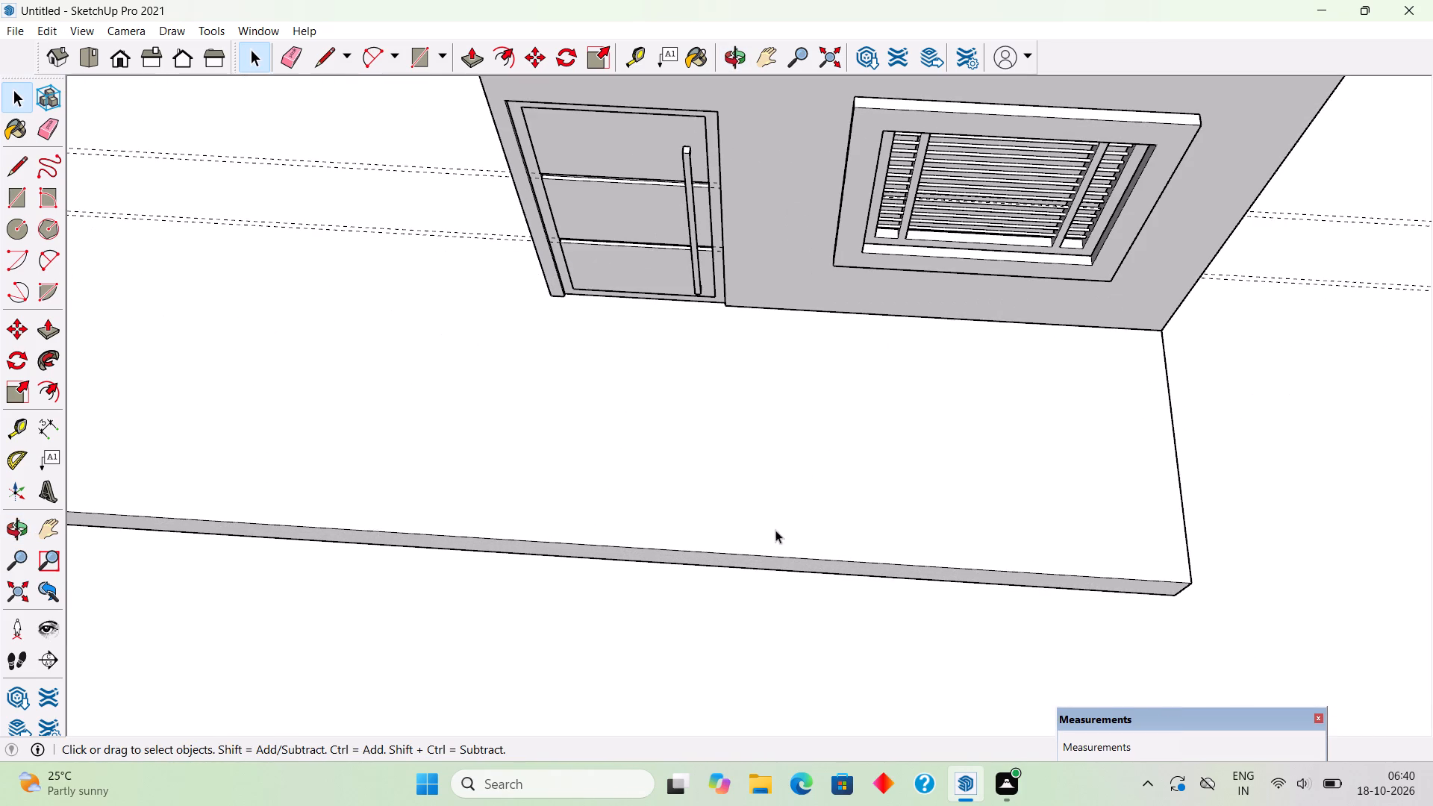
middle_click_drag(781, 530, 1047, 463)
scroll(1003, 469, "down", 3)
middle_click_drag(520, 493, 579, 450)
scroll(579, 450, "up", 3)
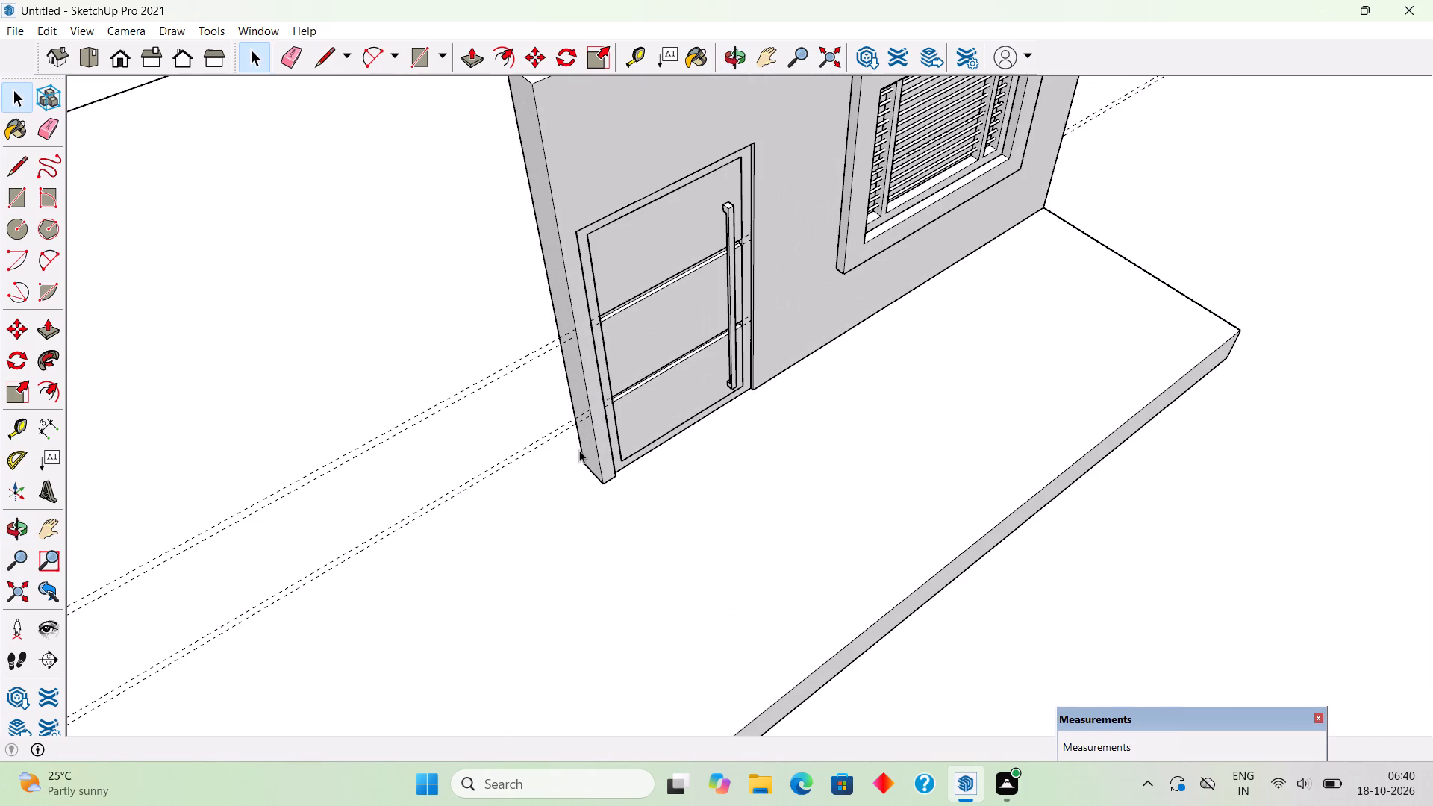
key("t")
double_click(587, 474)
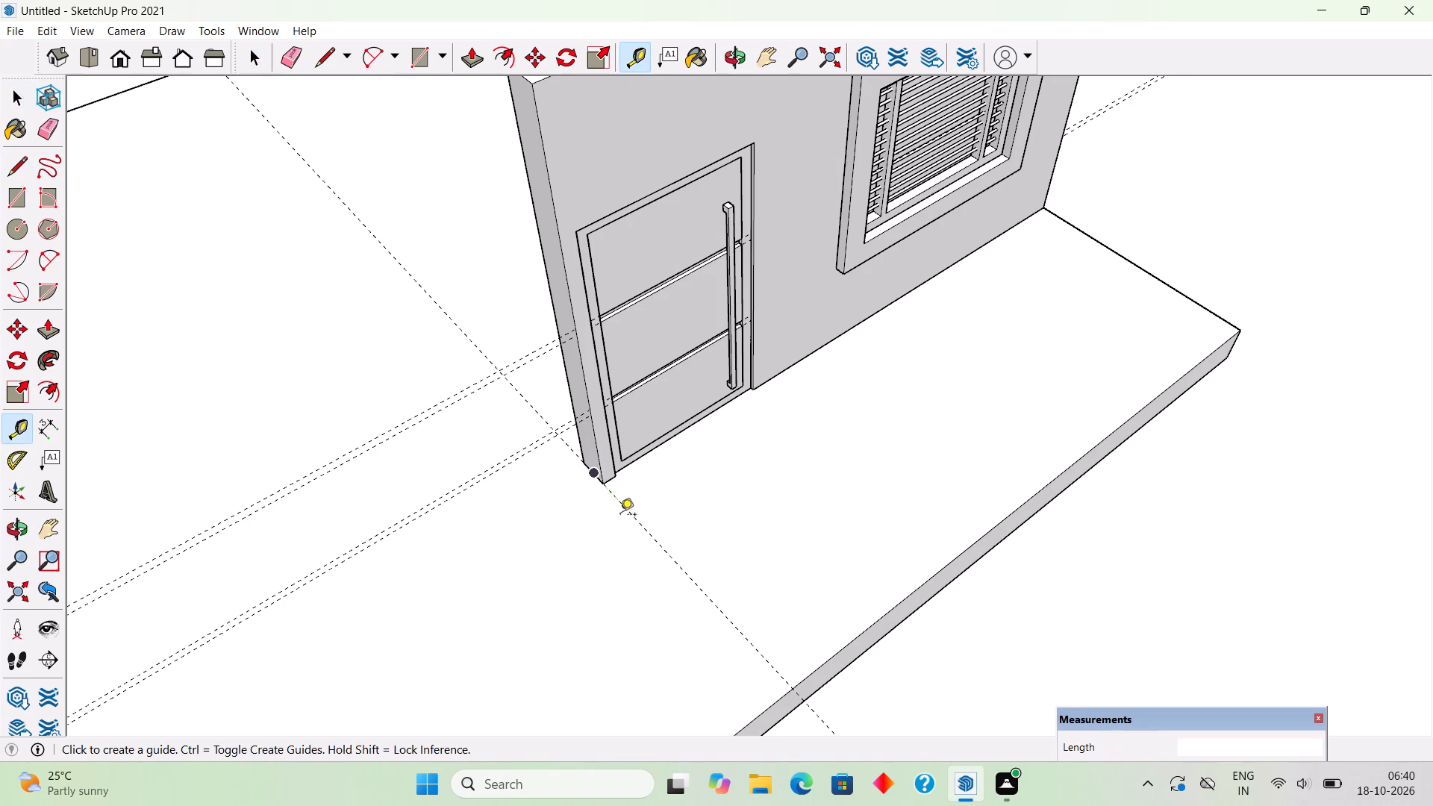
left_click(620, 506)
scroll(616, 491, "up", 4)
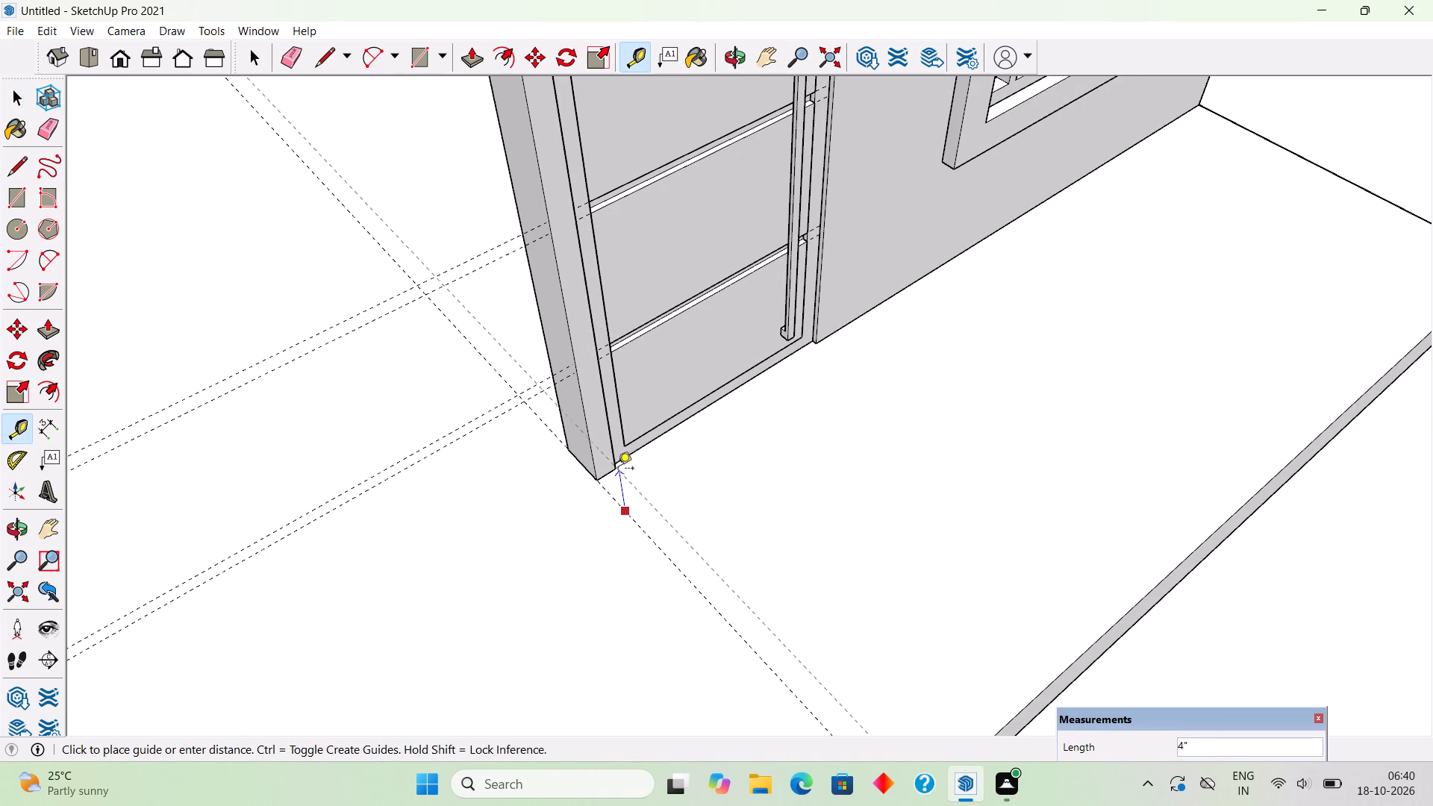
scroll(618, 469, "up", 5)
left_click(615, 469)
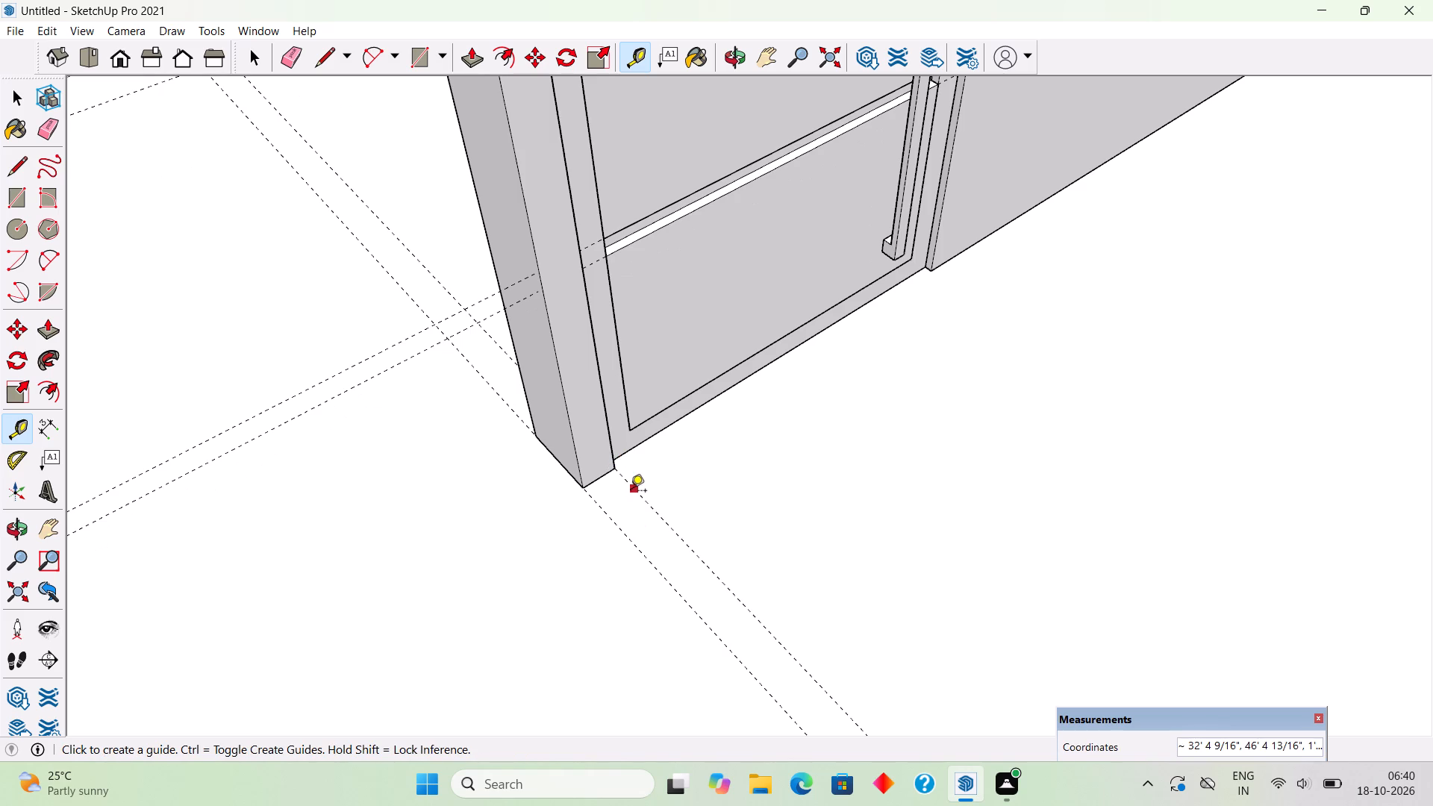
Place a guide 9" outward from the door-corner guide and another guide along the front wall's bottom edge.
left_click(632, 492)
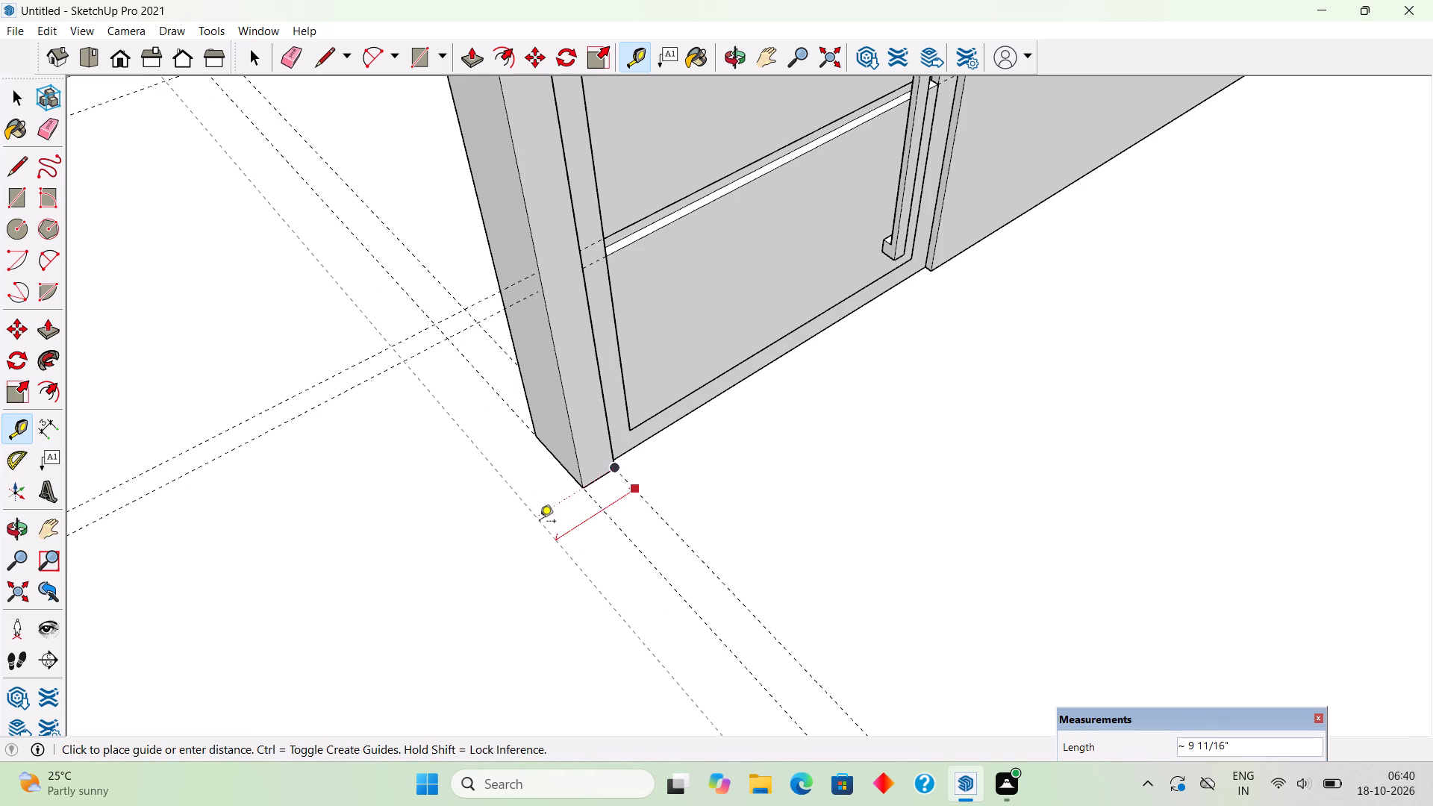
type("9\"")
key("Return")
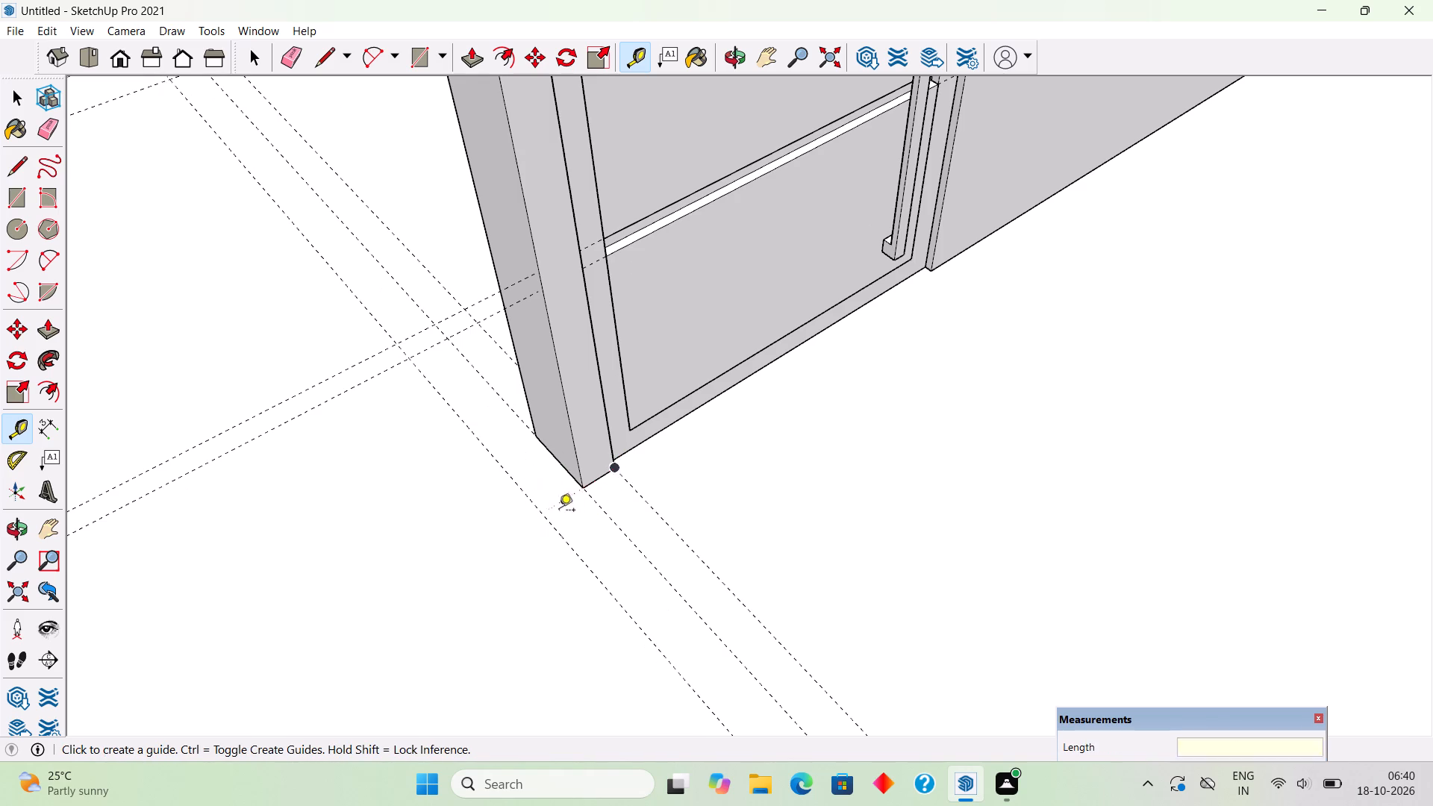
double_click(598, 481)
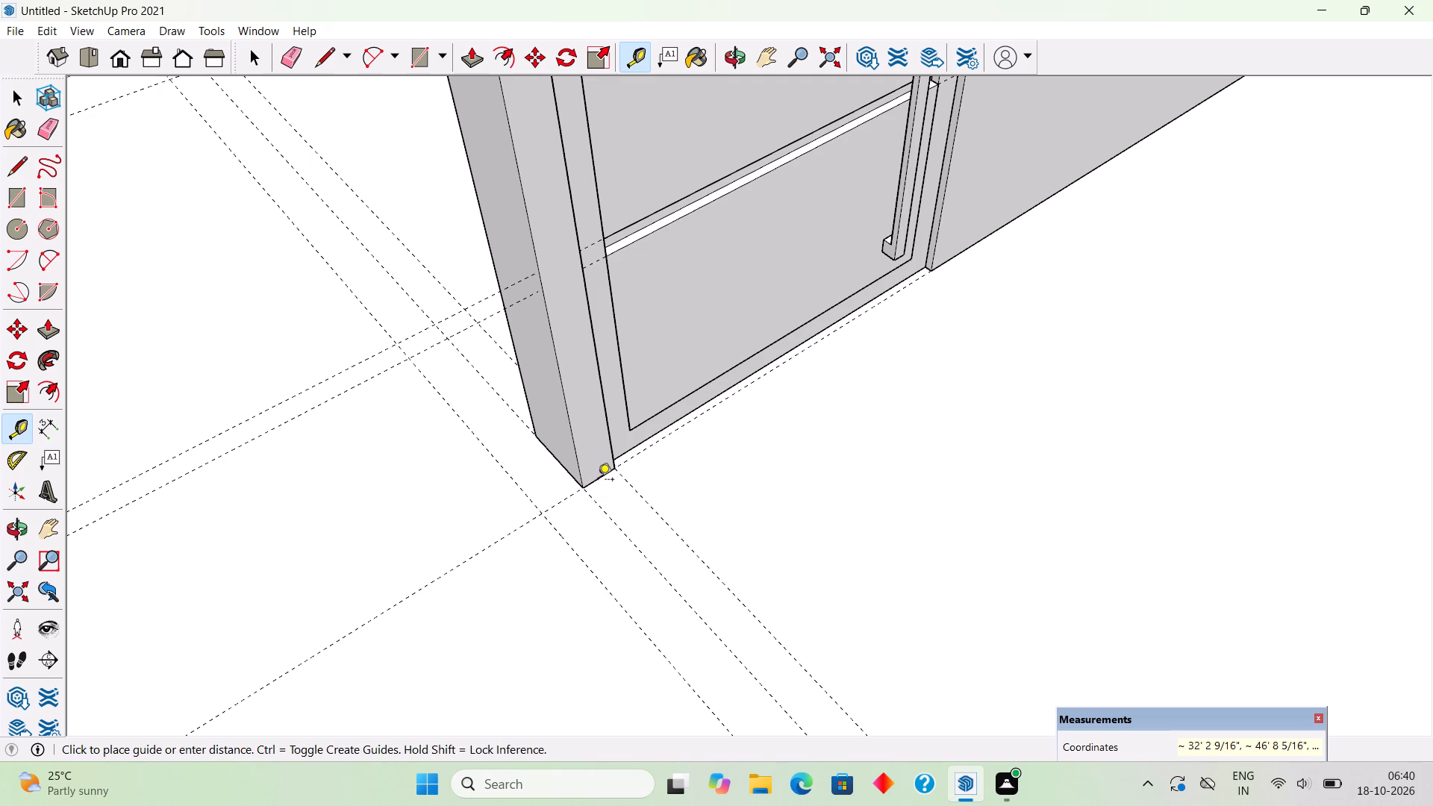
Draw a 9" by about 6' 4" rectangle from the door's corner to the platform's front edge and pull it up 10'.
key("r")
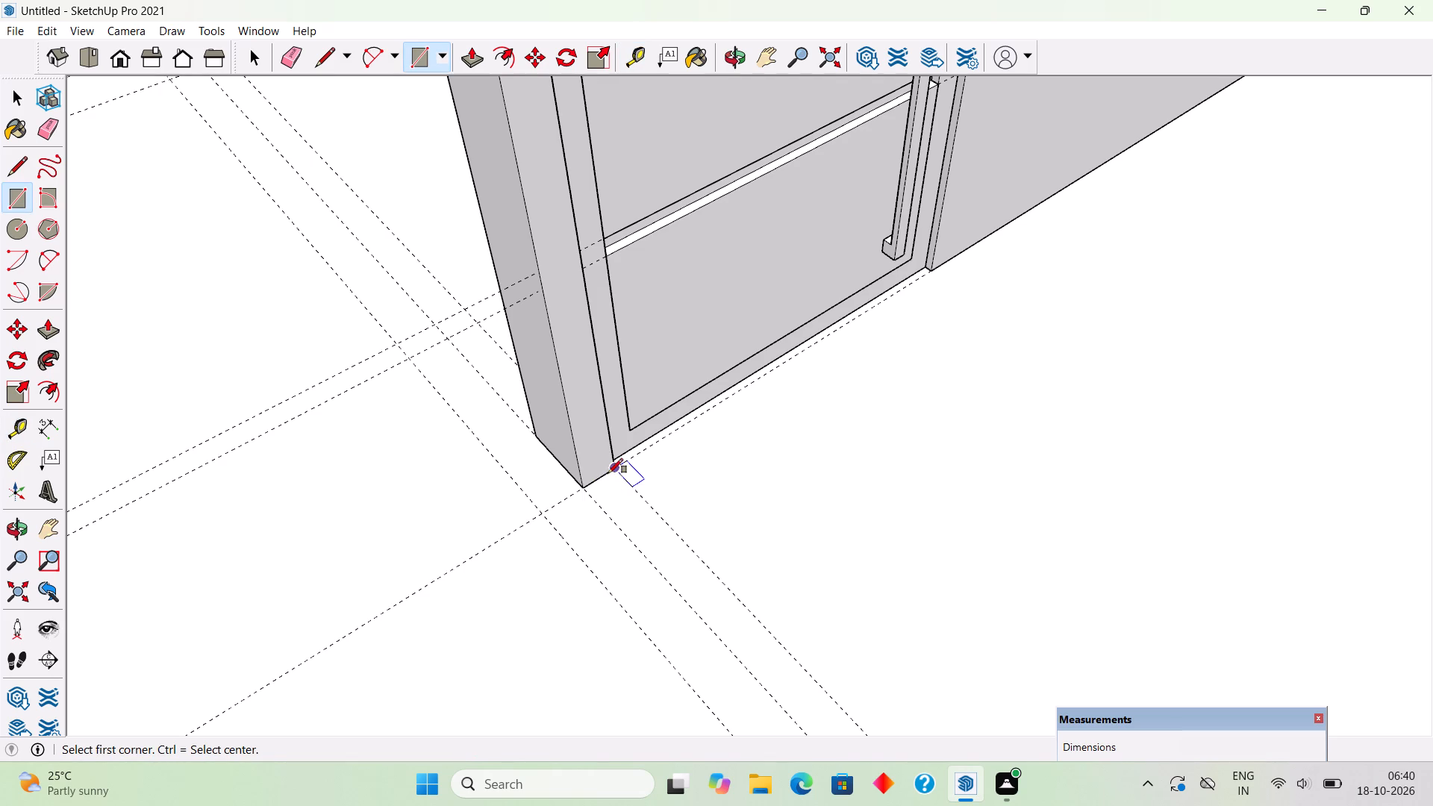
left_click(608, 473)
scroll(533, 522, "down", 13)
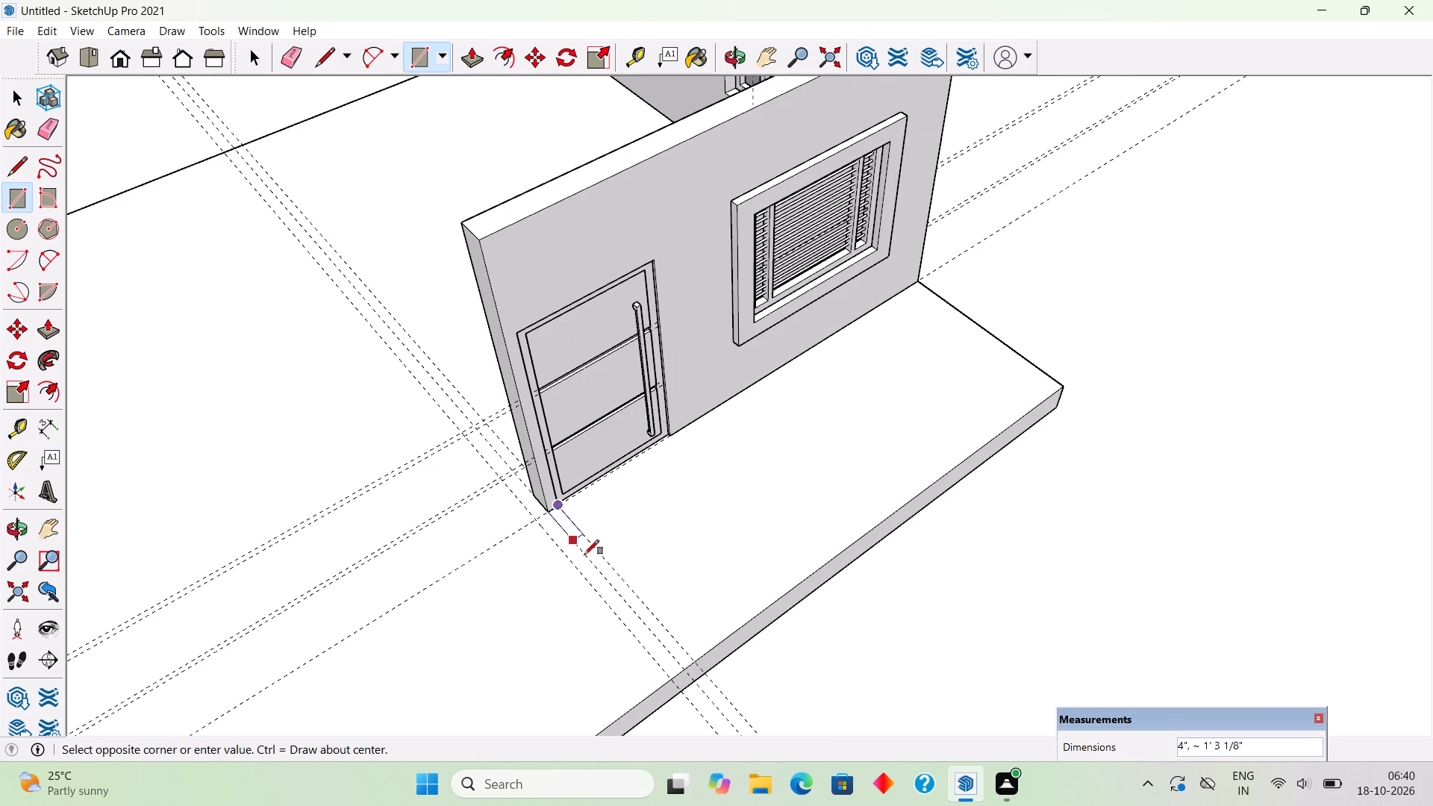
left_click(669, 675)
key("p")
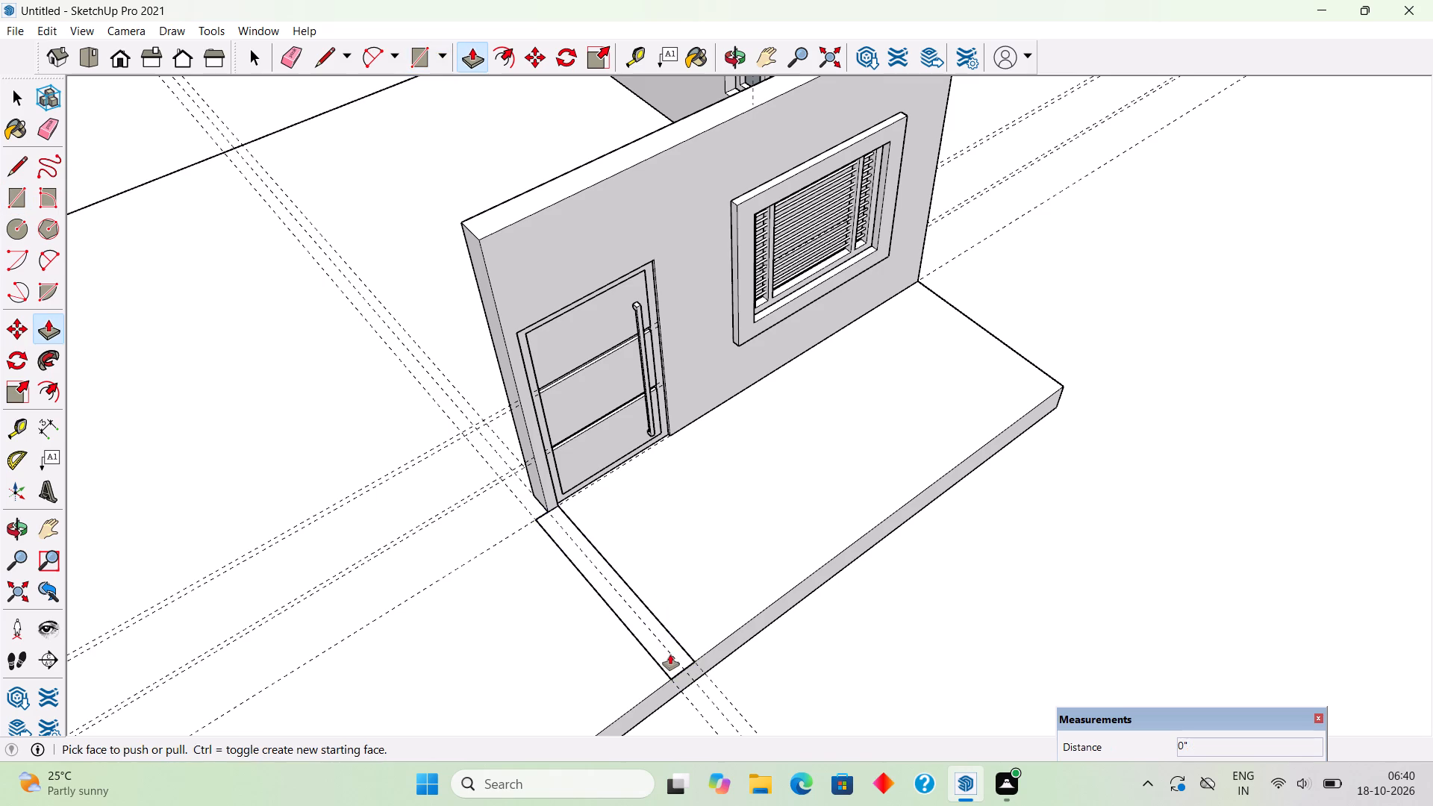
left_click(670, 655)
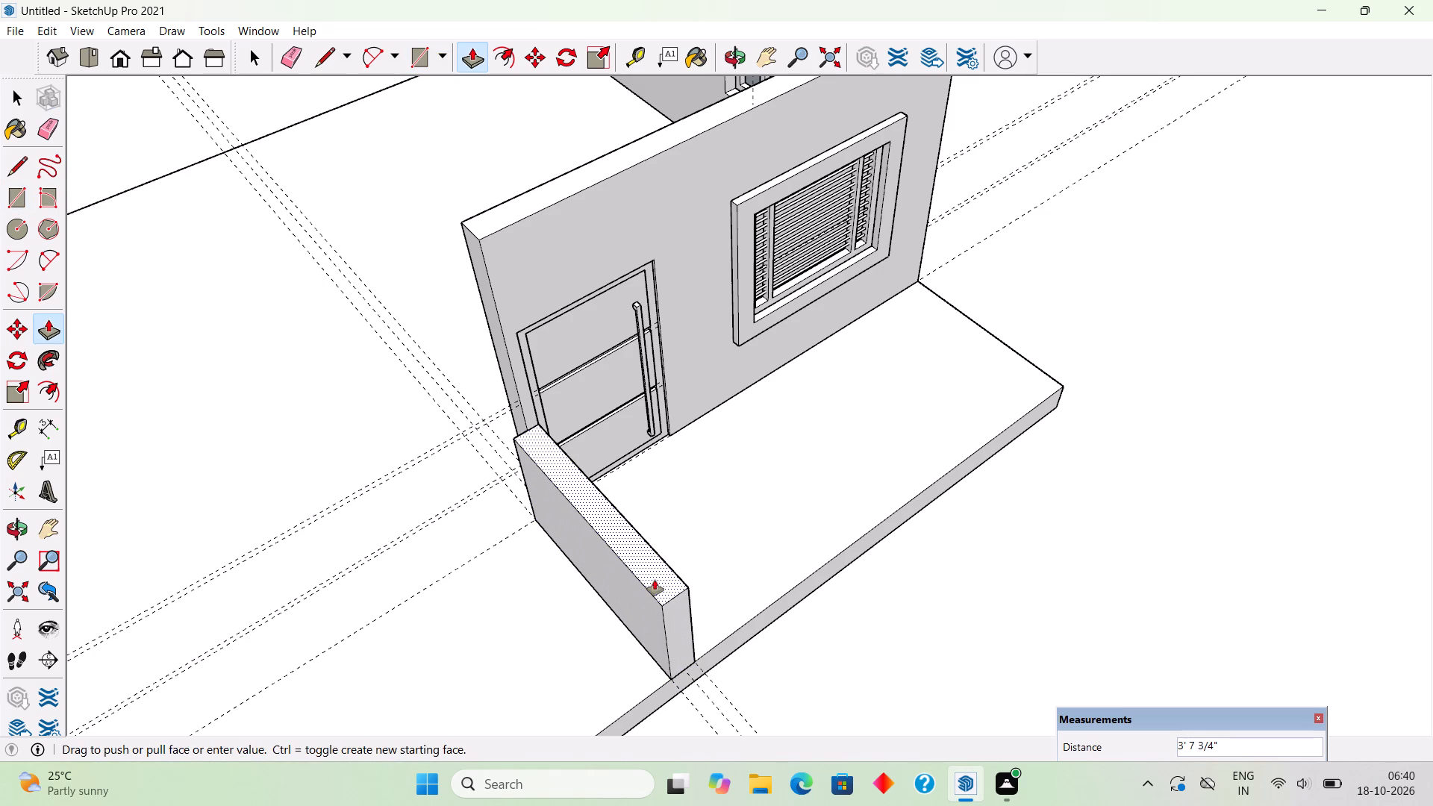
type("10'")
key("Return")
Group the whole new projecting wall beside the door.
key("space")
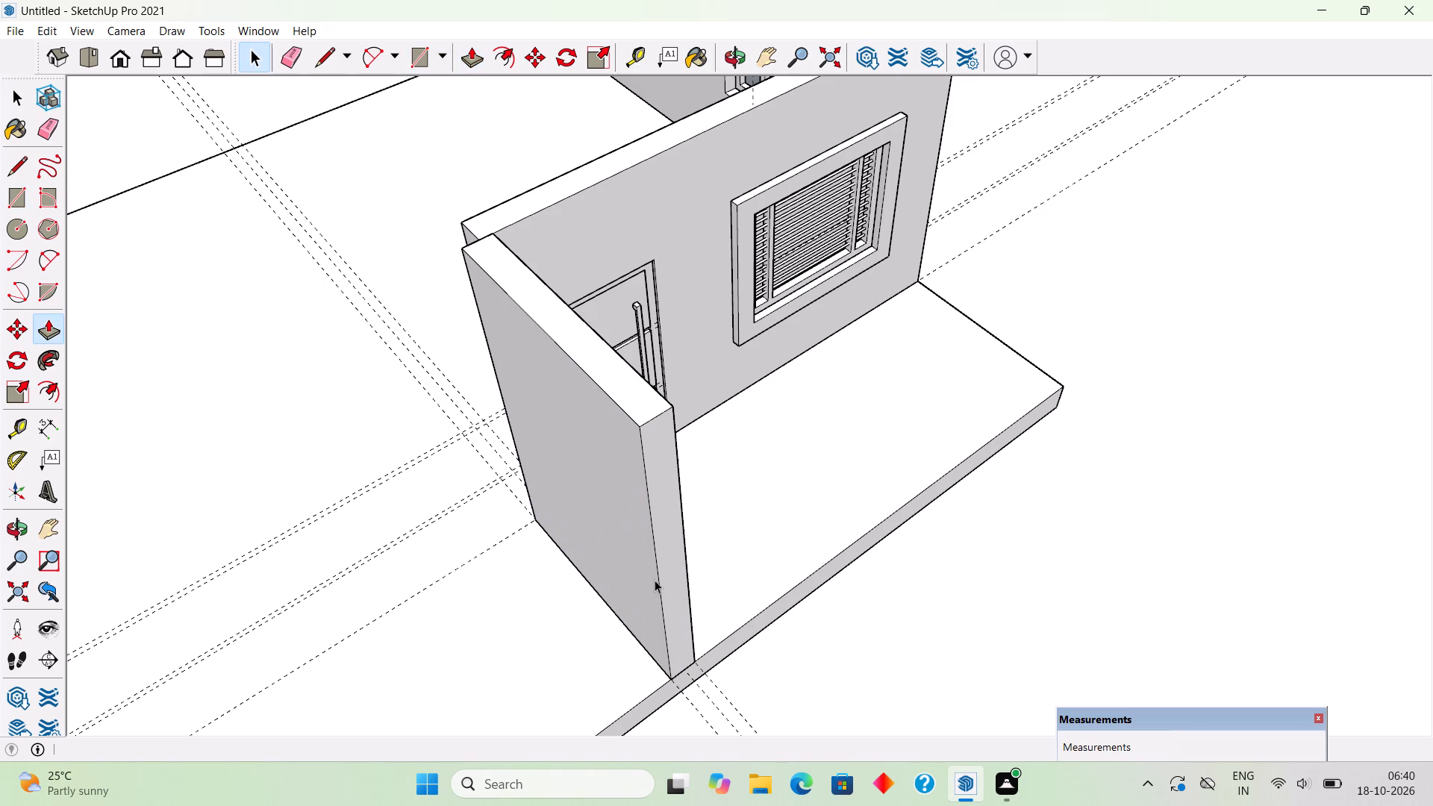
triple_click(655, 580)
right_click(655, 580)
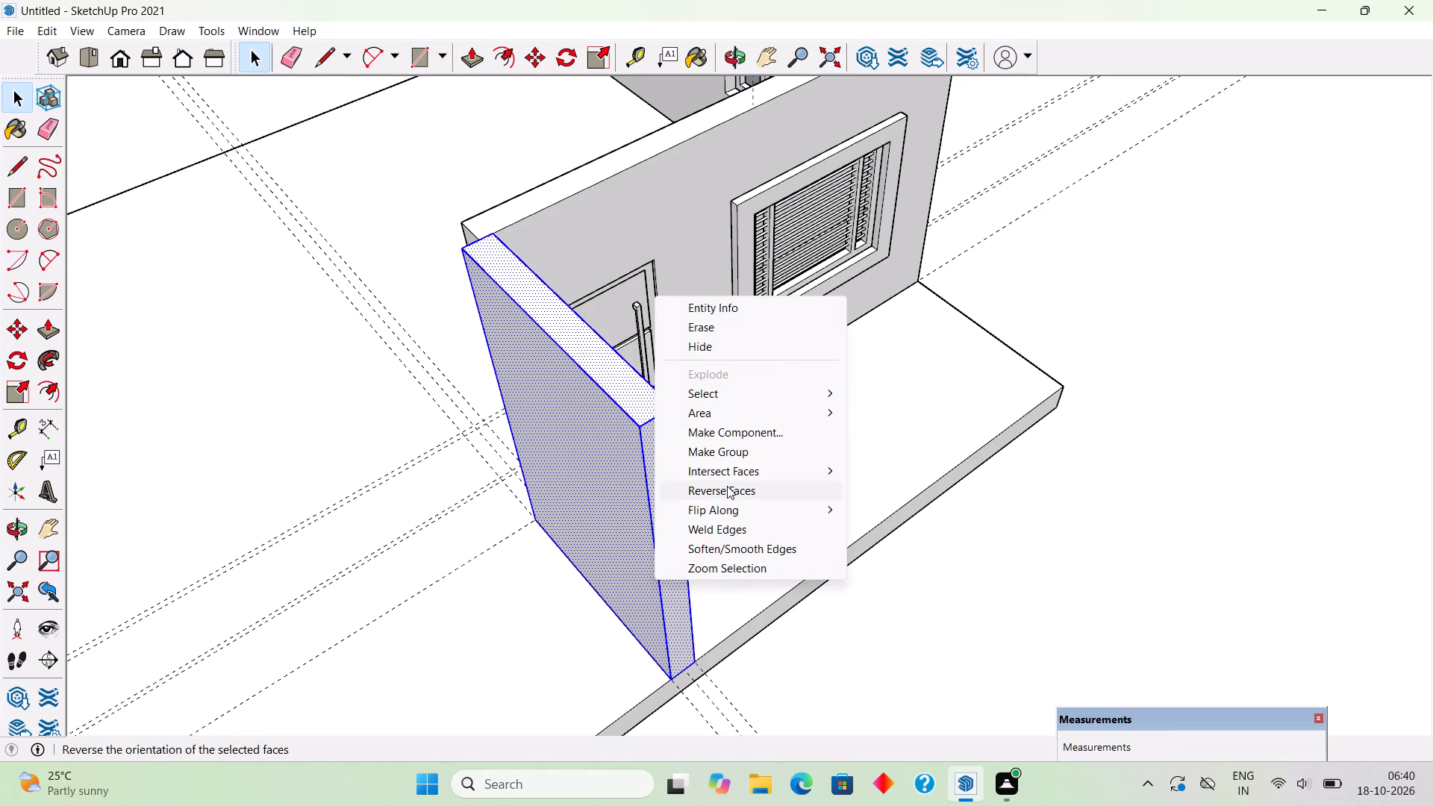
left_click(730, 452)
Examine the new projecting wall together with the door, windows and platform from the front and the corner.
scroll(765, 471, "down", 5)
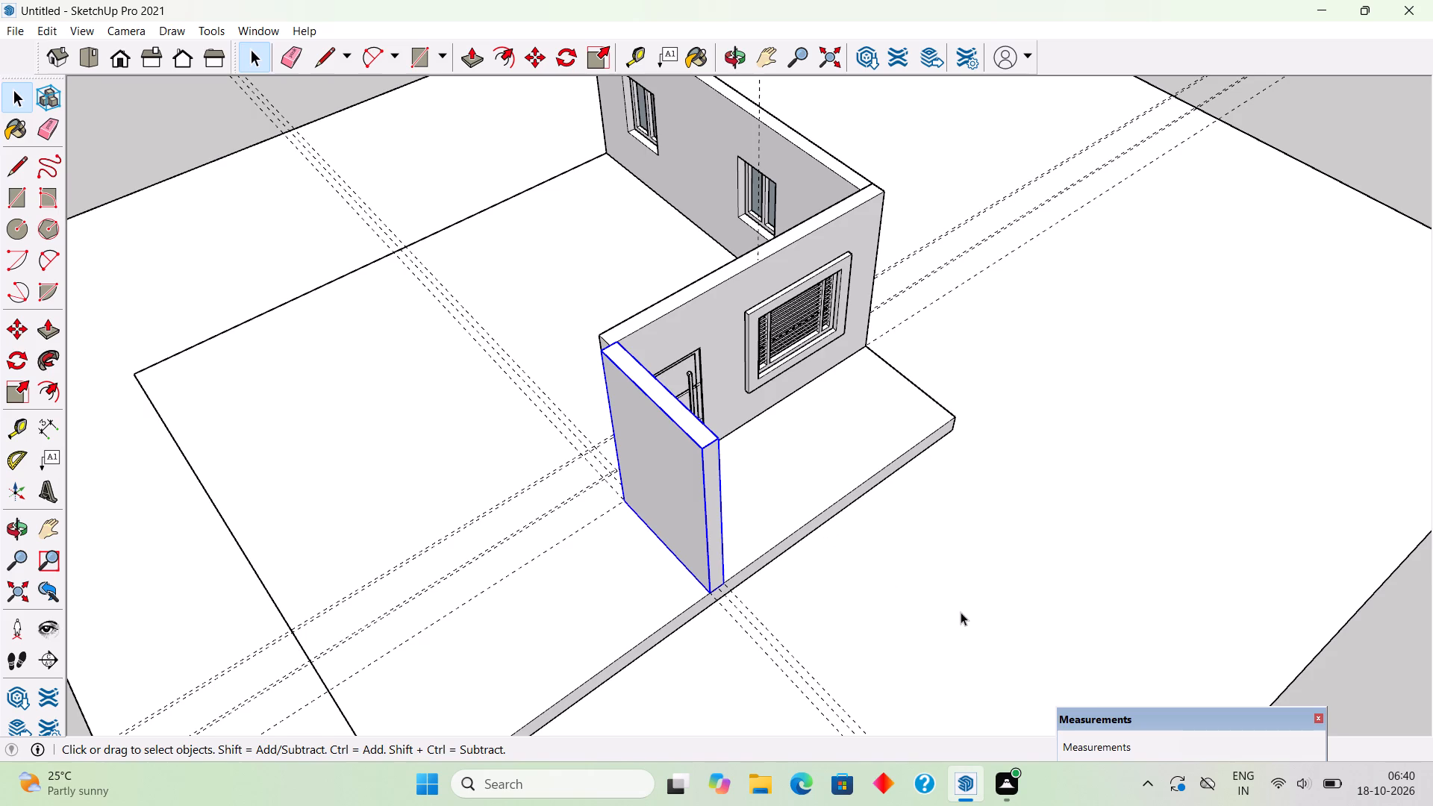
middle_click_drag(930, 591, 520, 379)
scroll(520, 379, "down", 4)
scroll(670, 230, "up", 1)
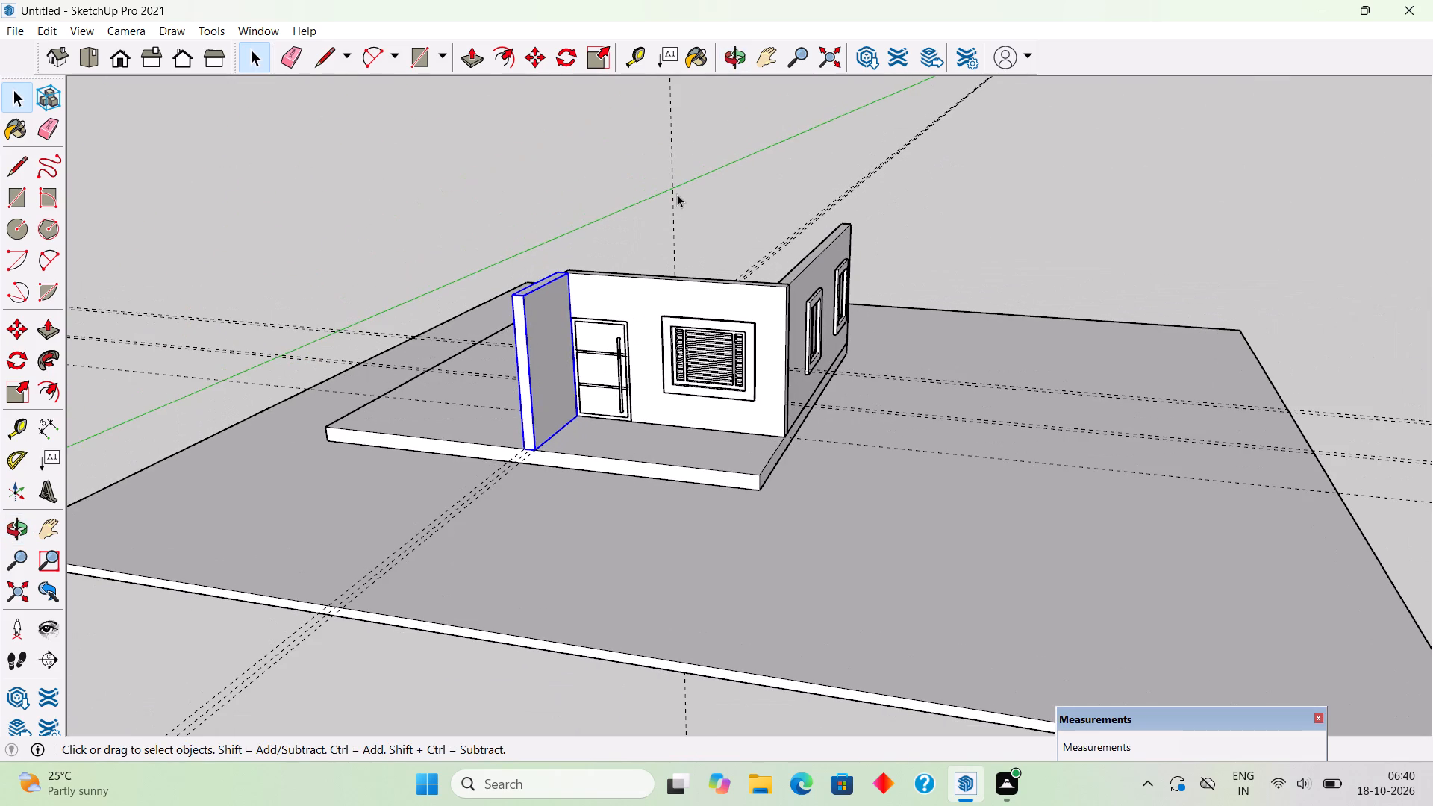
left_click(677, 194)
middle_click_drag(559, 472, 477, 365)
scroll(473, 368, "up", 2)
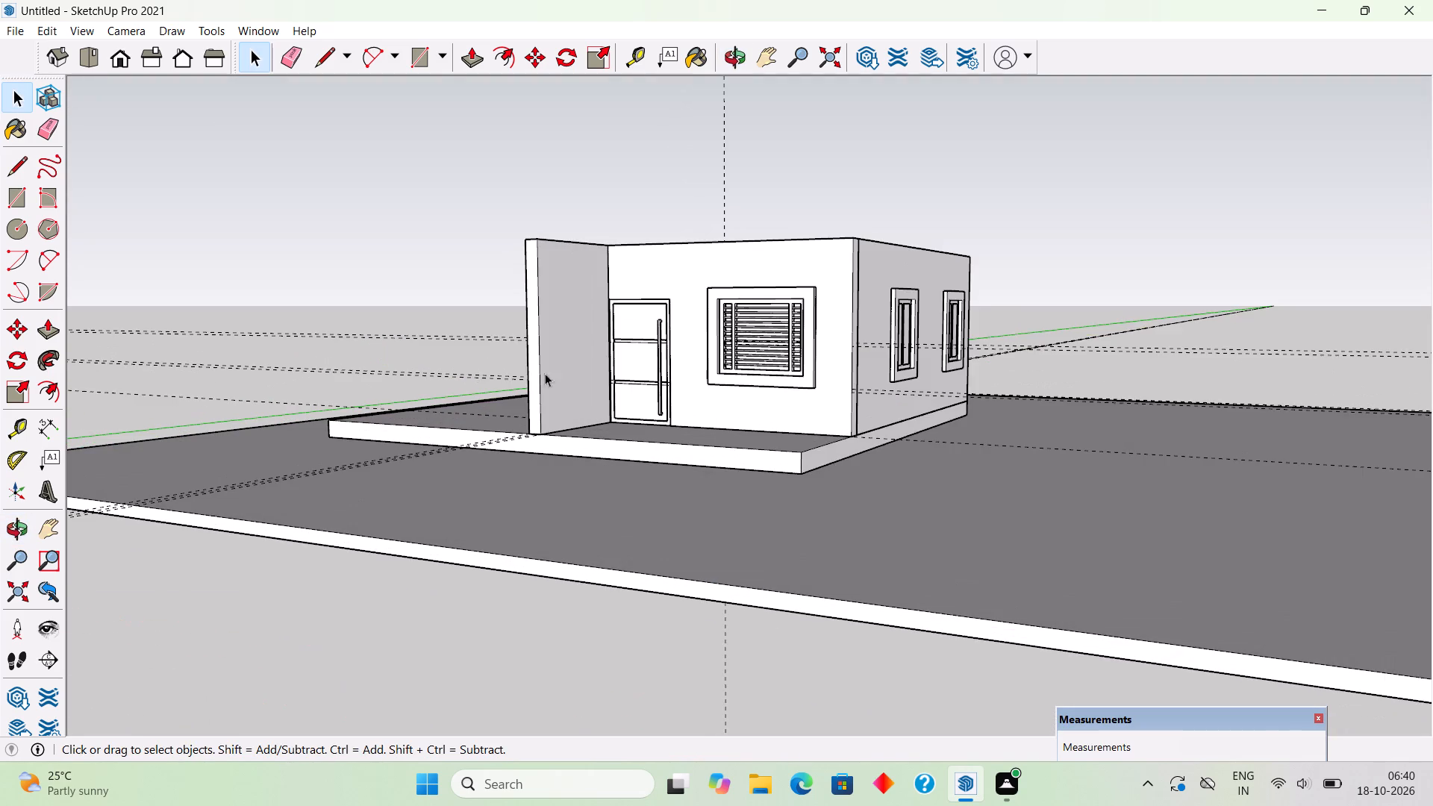
scroll(717, 416, "up", 2)
middle_click_drag(715, 423, 596, 450)
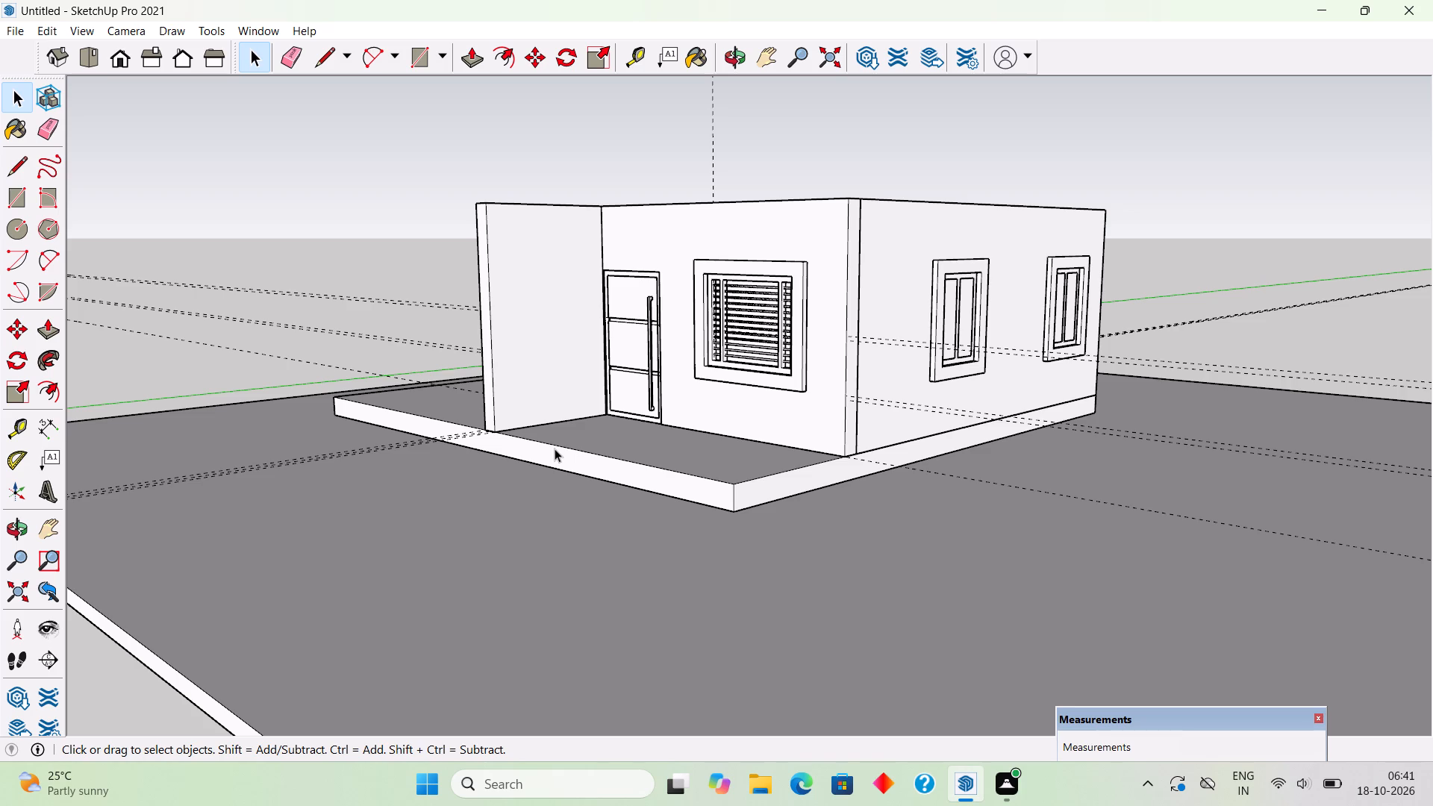
scroll(558, 439, "up", 1)
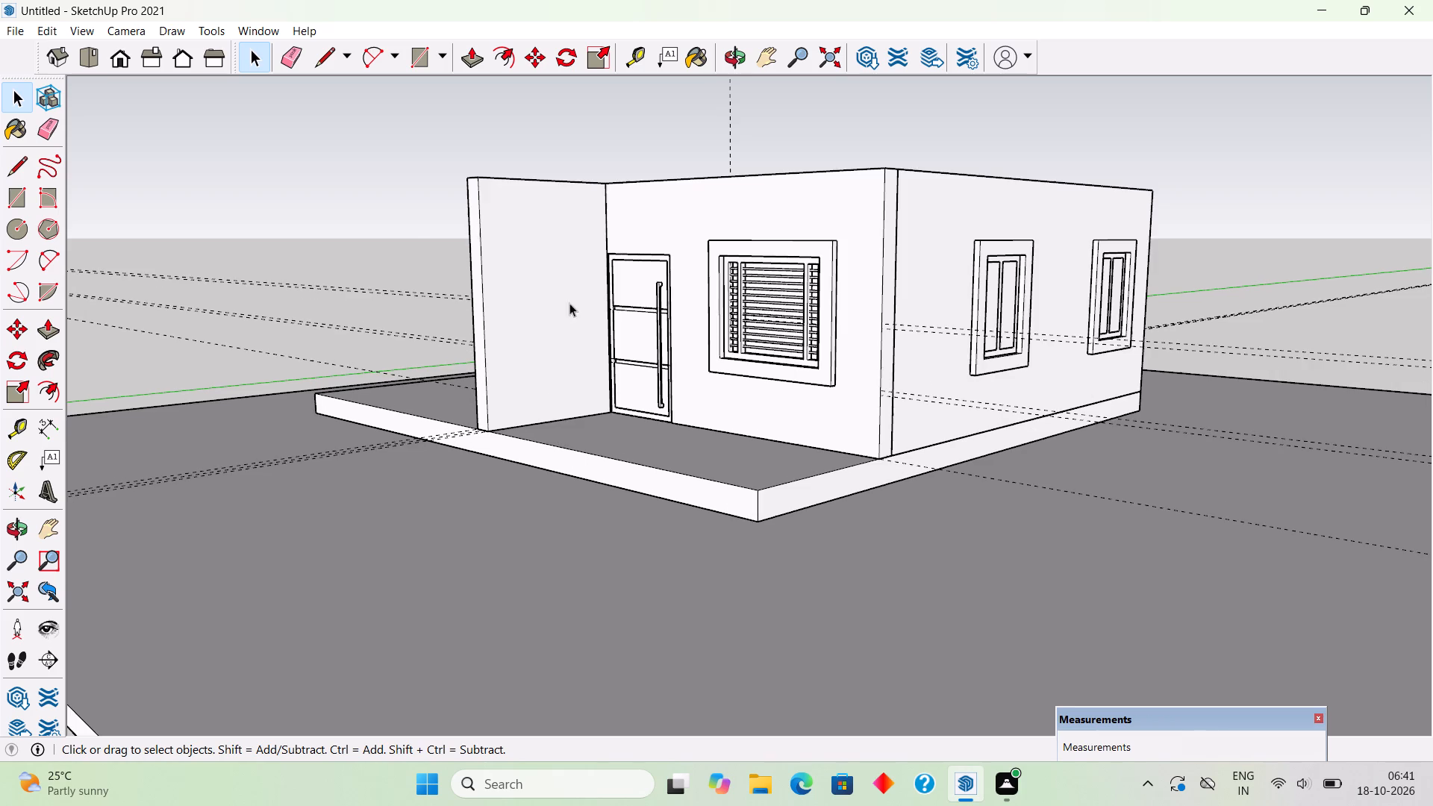
scroll(624, 263, "up", 6)
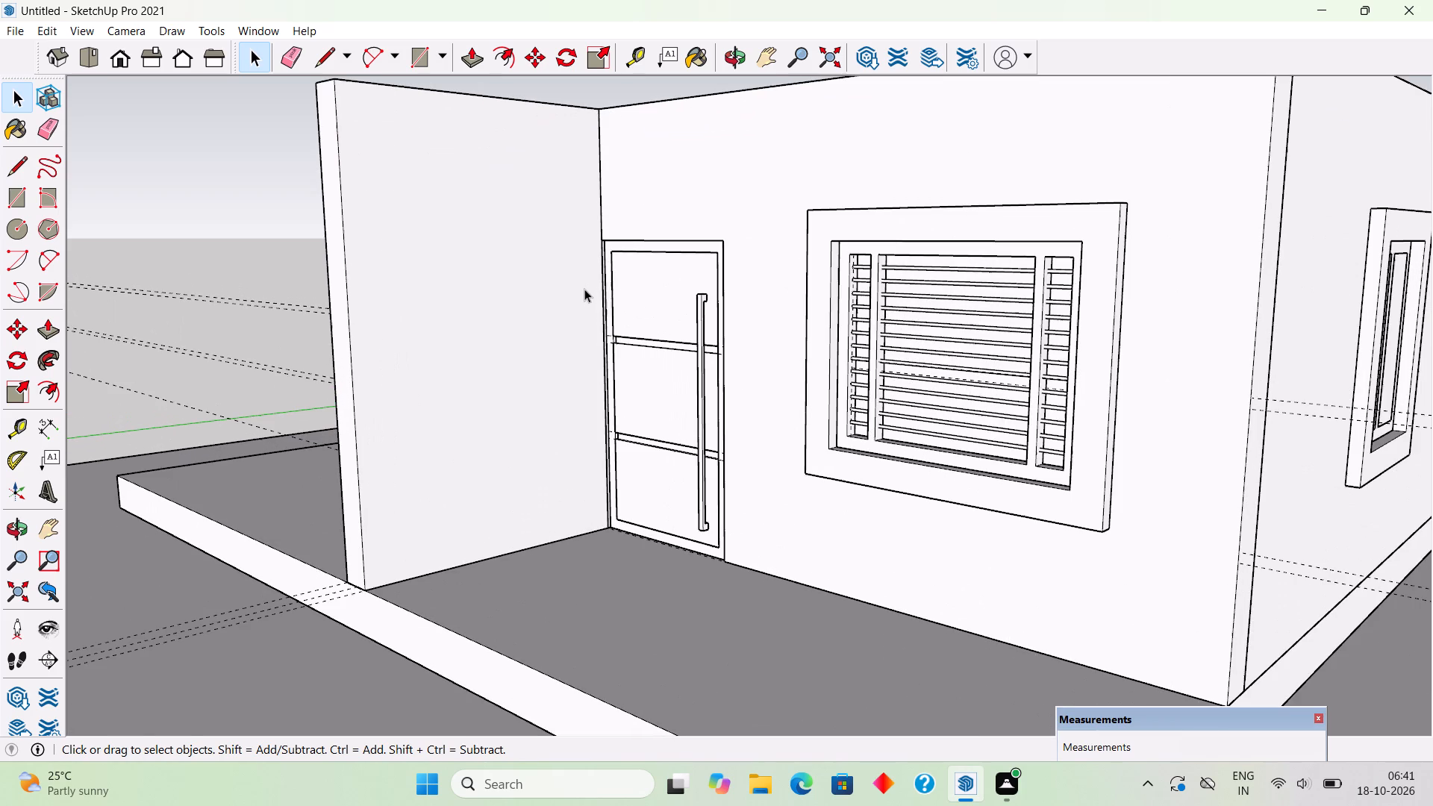
Measure the width of the door opening between its two vertical edges.
key("t")
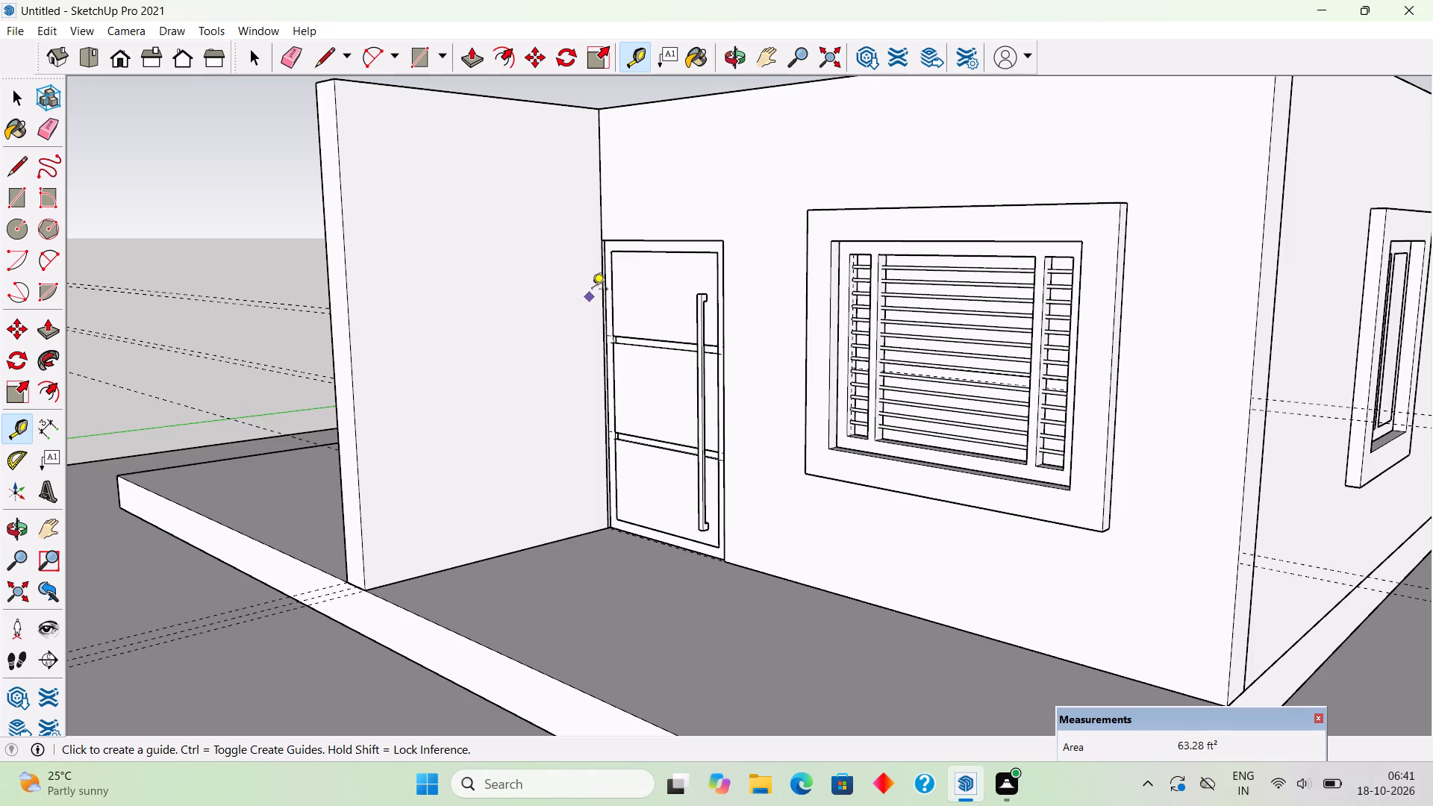
scroll(597, 275, "up", 11)
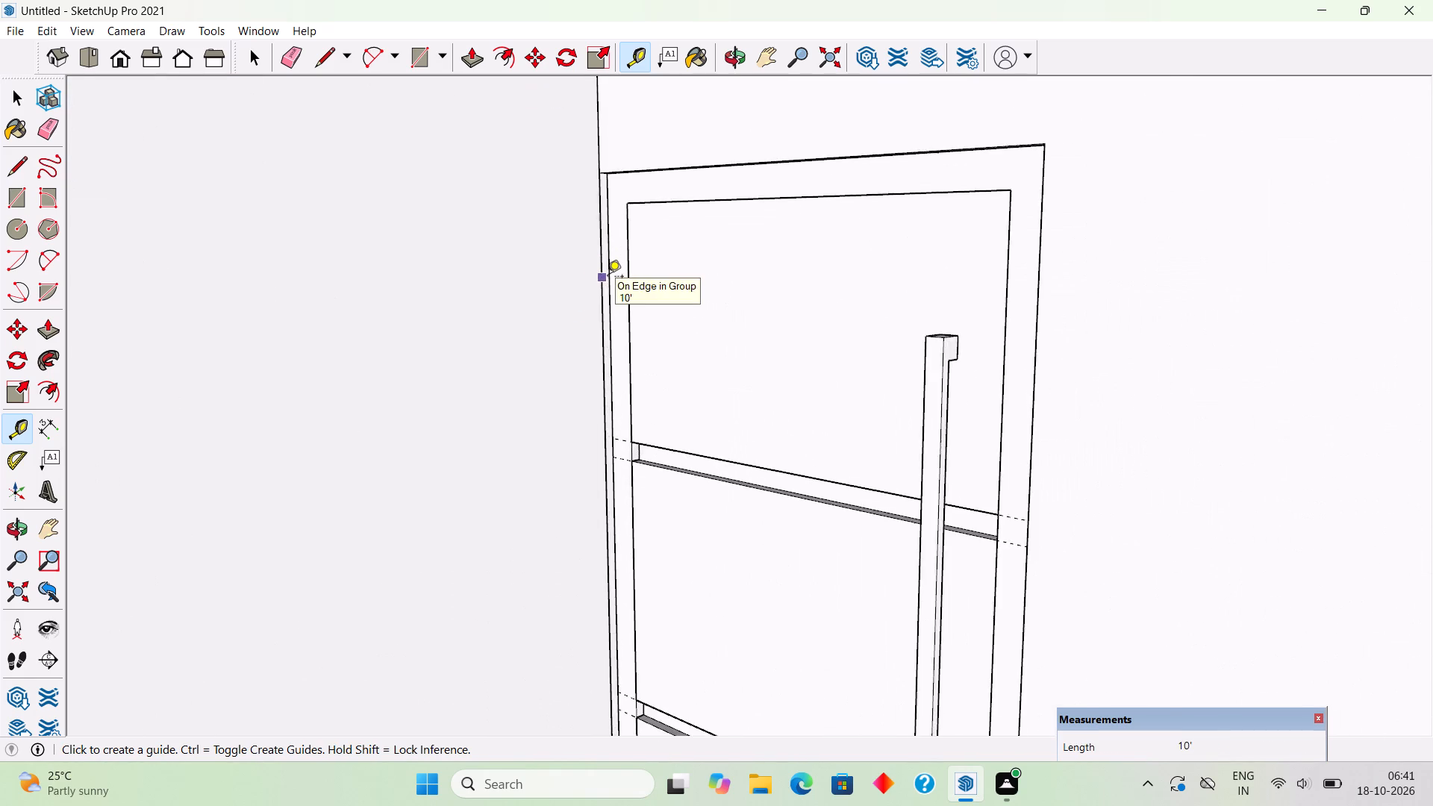
scroll(608, 278, "up", 2)
middle_click_drag(616, 281, 778, 243)
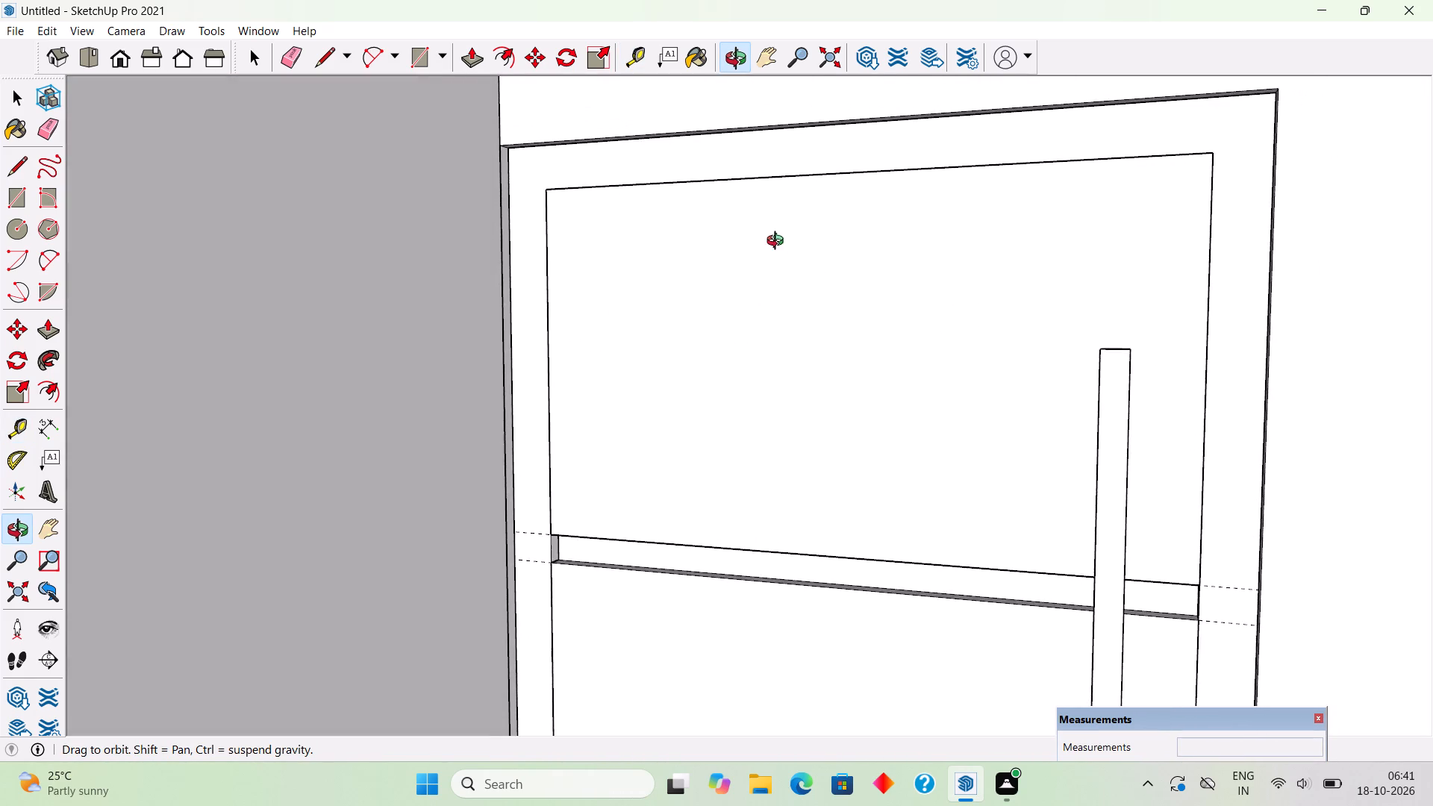
middle_click_drag(778, 243, 647, 240)
scroll(605, 252, "up", 2)
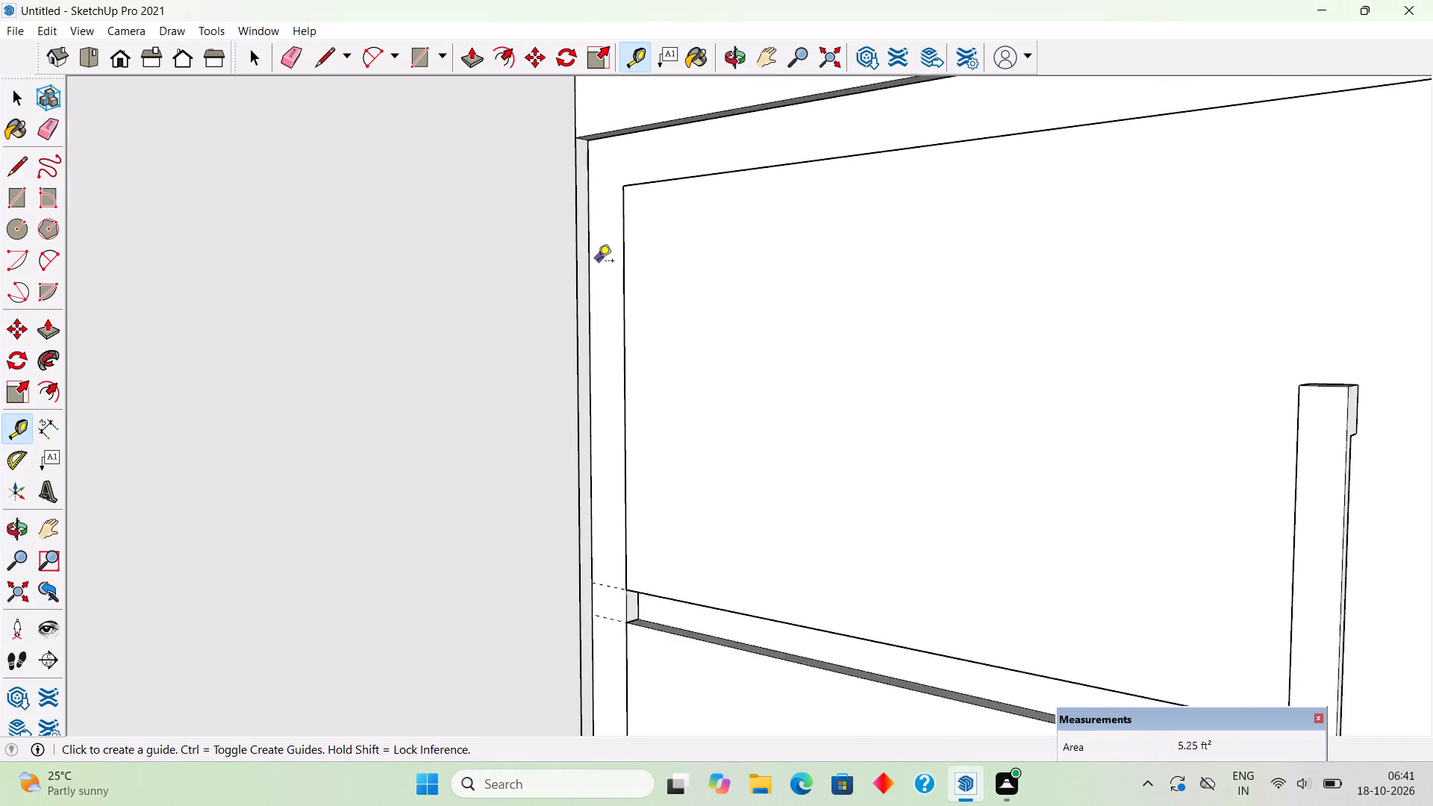
scroll(598, 262, "up", 2)
left_click(588, 278)
scroll(675, 327, "down", 5)
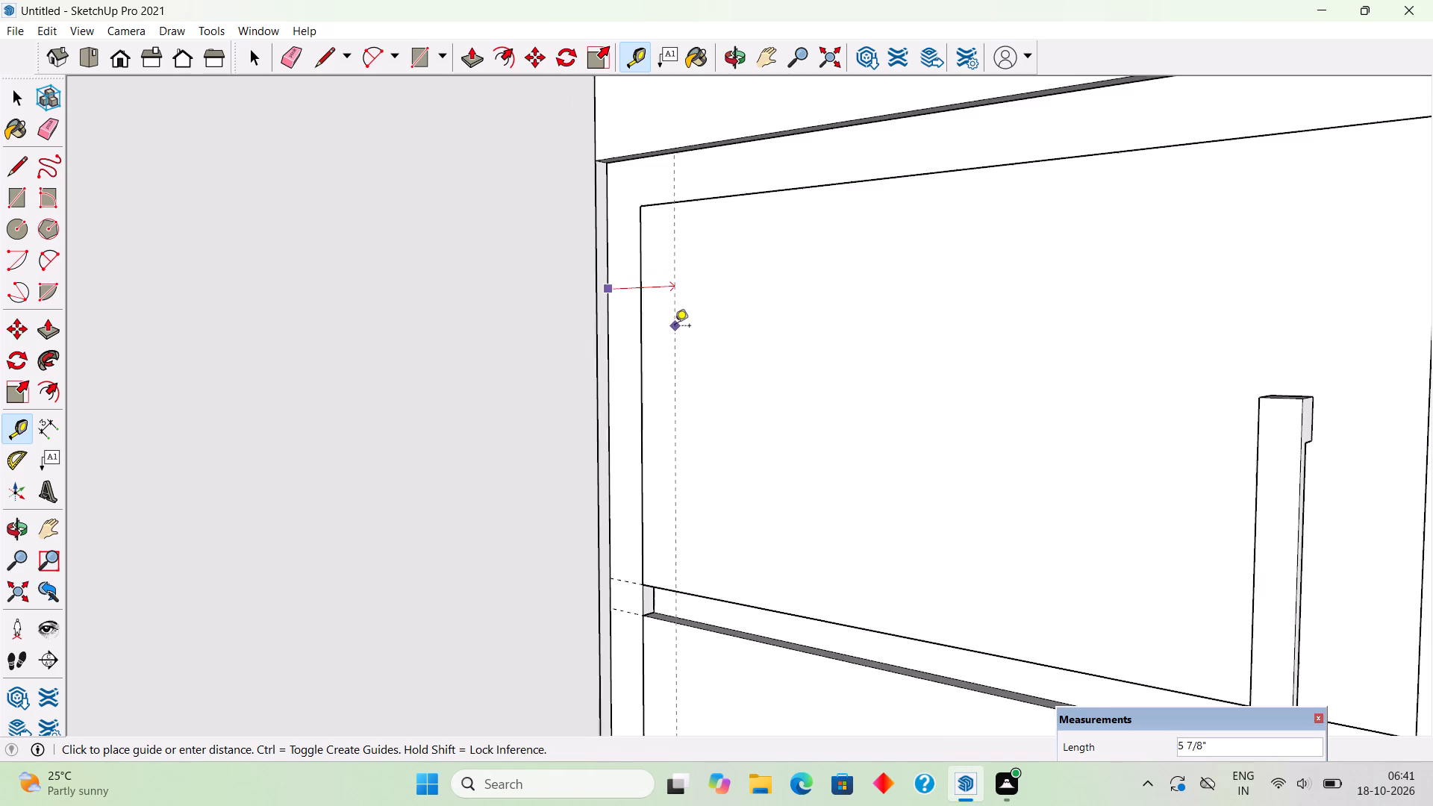
scroll(675, 327, "down", 6)
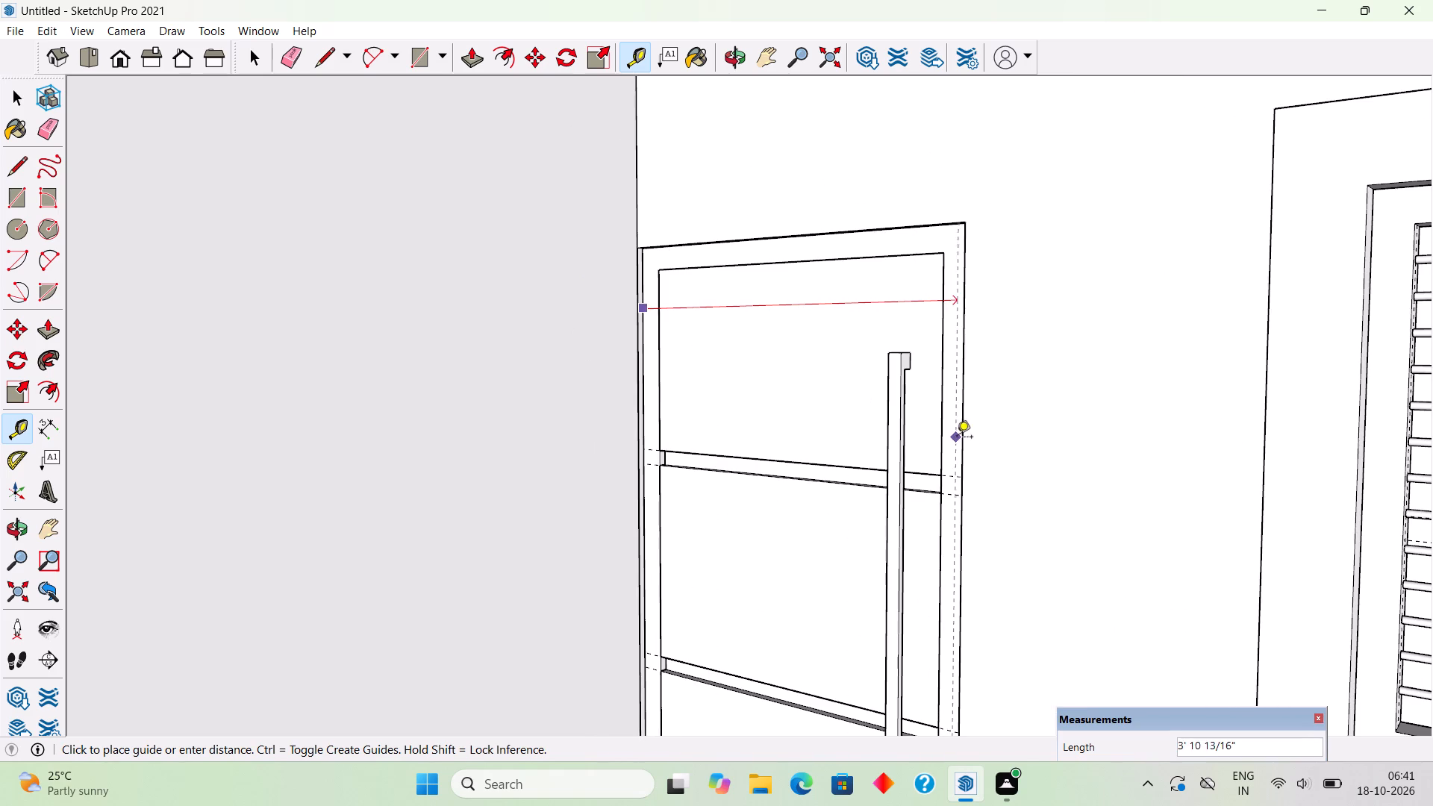
middle_click_drag(945, 444, 1194, 510)
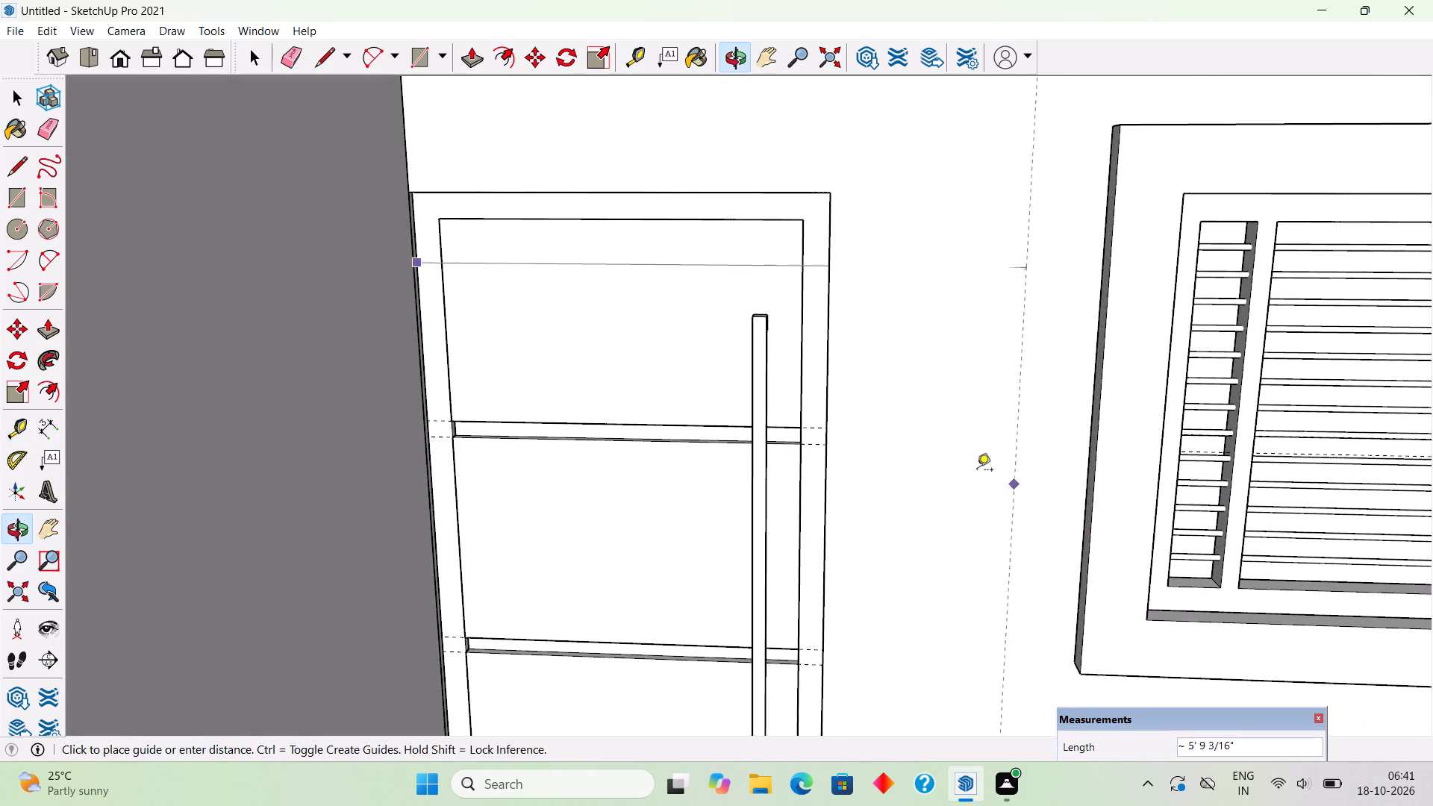
middle_click_drag(970, 469, 1046, 448)
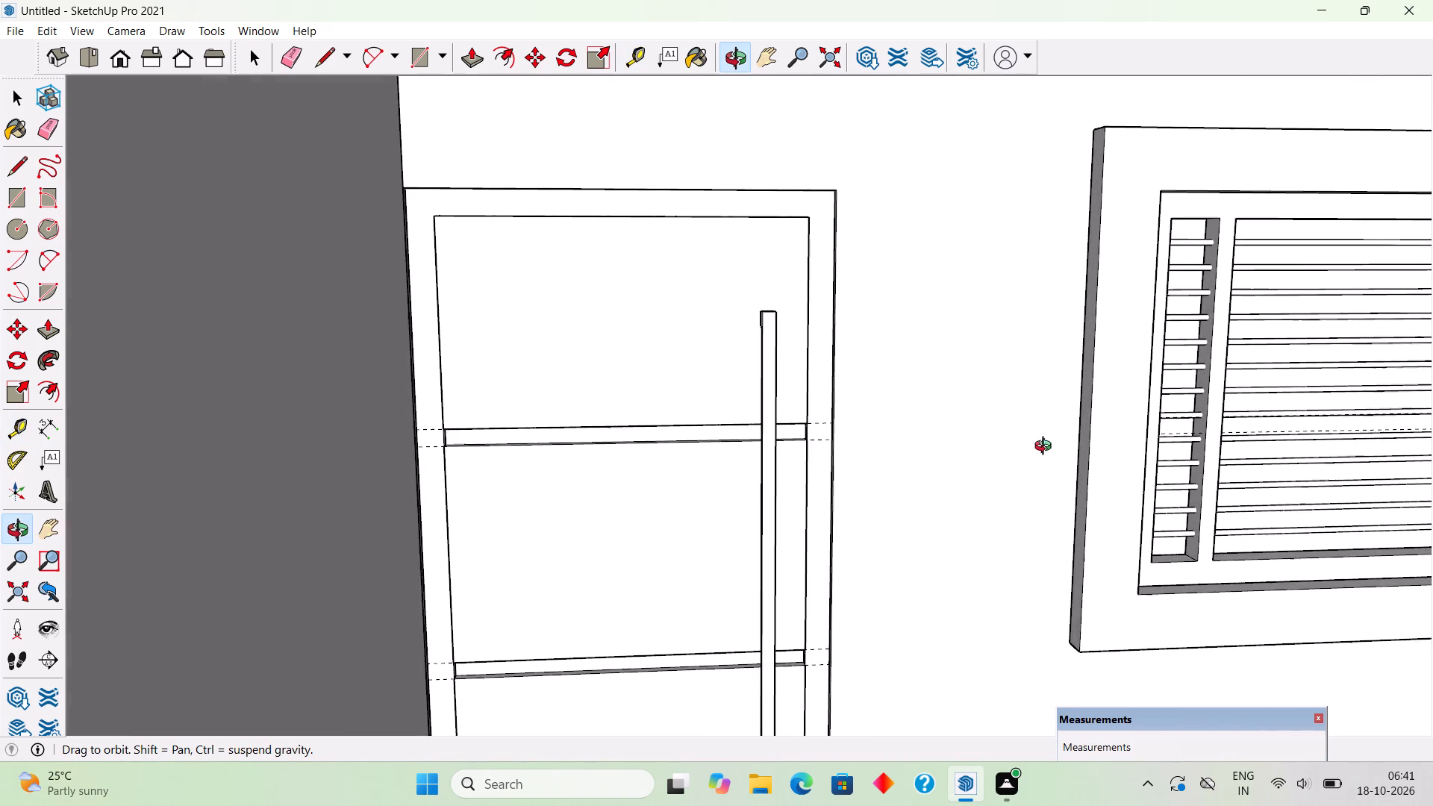
middle_click_drag(1046, 448, 1049, 449)
scroll(1035, 447, "up", 1)
scroll(837, 364, "up", 7)
middle_click_drag(748, 332, 875, 350)
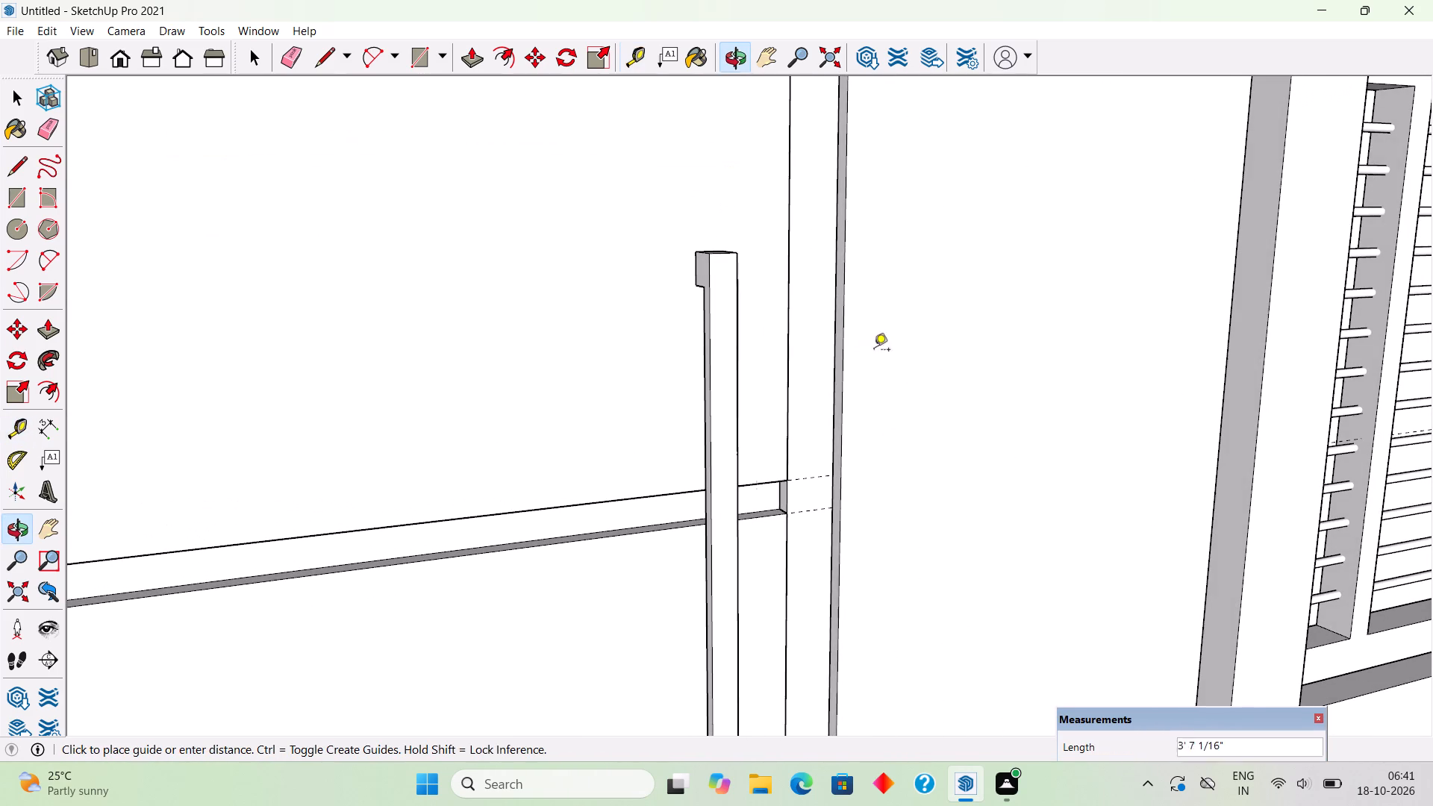
scroll(834, 326, "down", 2)
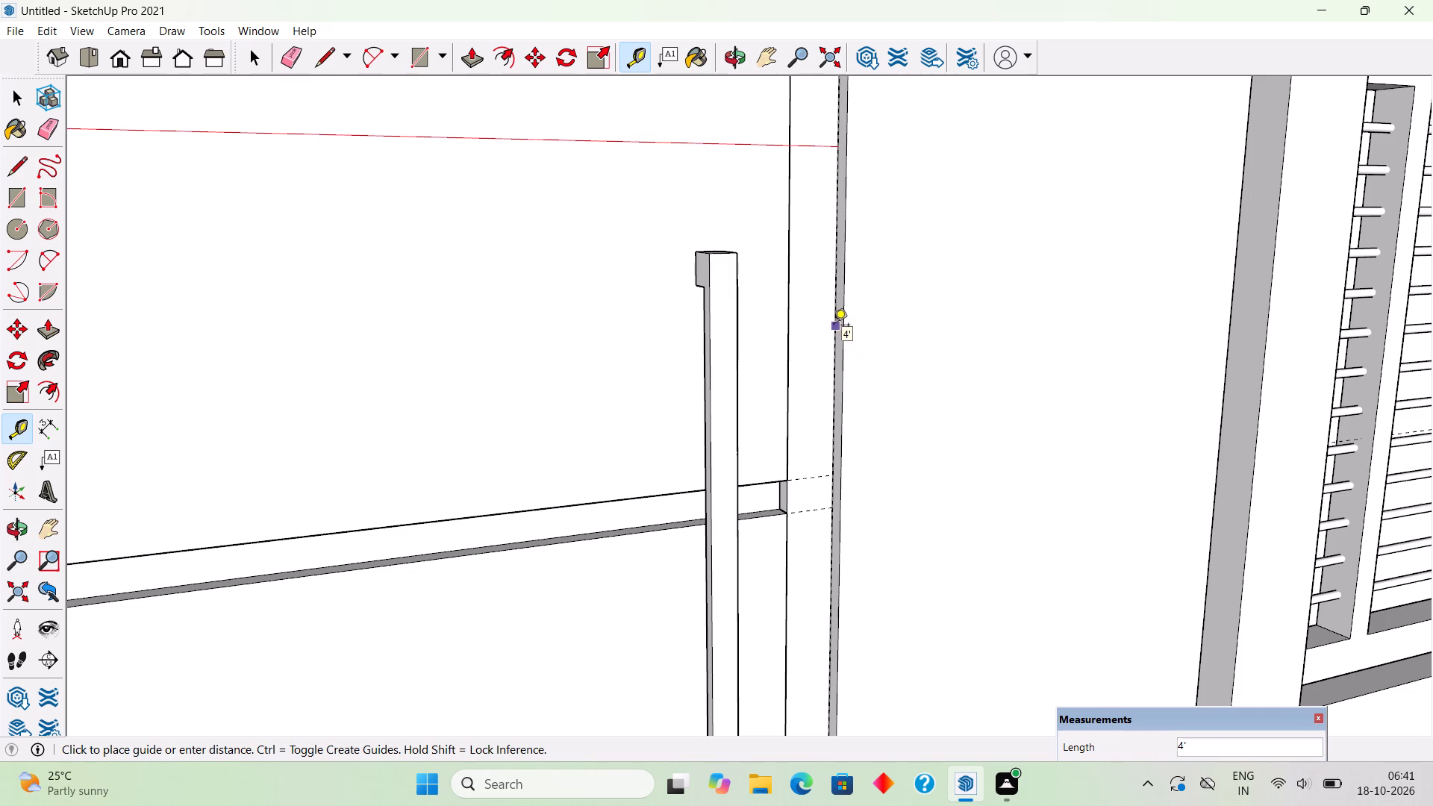
scroll(834, 326, "down", 2)
key("space")
Move the door's frame, panels and pull handle together about 6 5/8" back into the wall opening, snapping to its inner bottom corner.
scroll(831, 326, "down", 5)
middle_click_drag(753, 359, 666, 334)
scroll(666, 334, "down", 3)
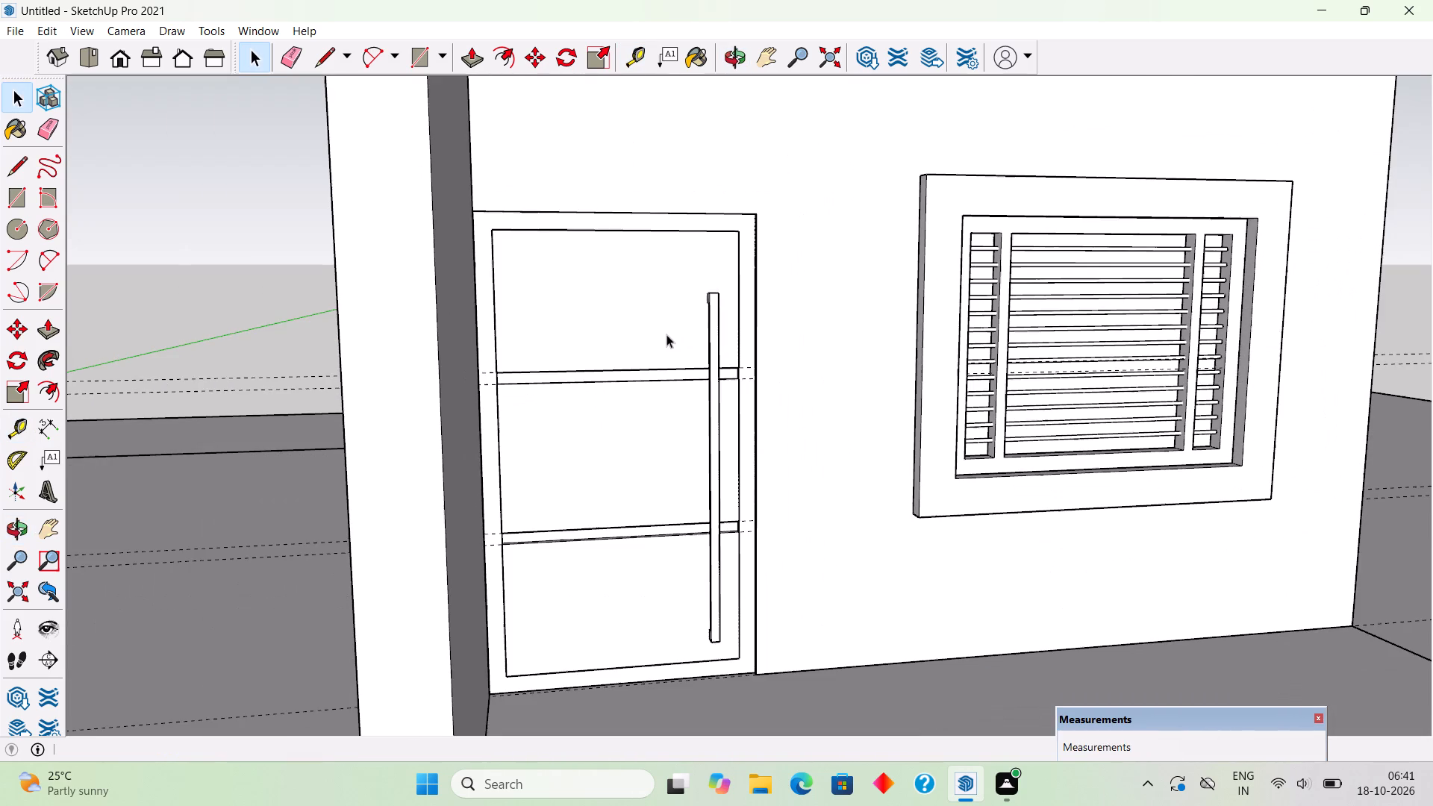
scroll(742, 664, "up", 3)
left_click(744, 666)
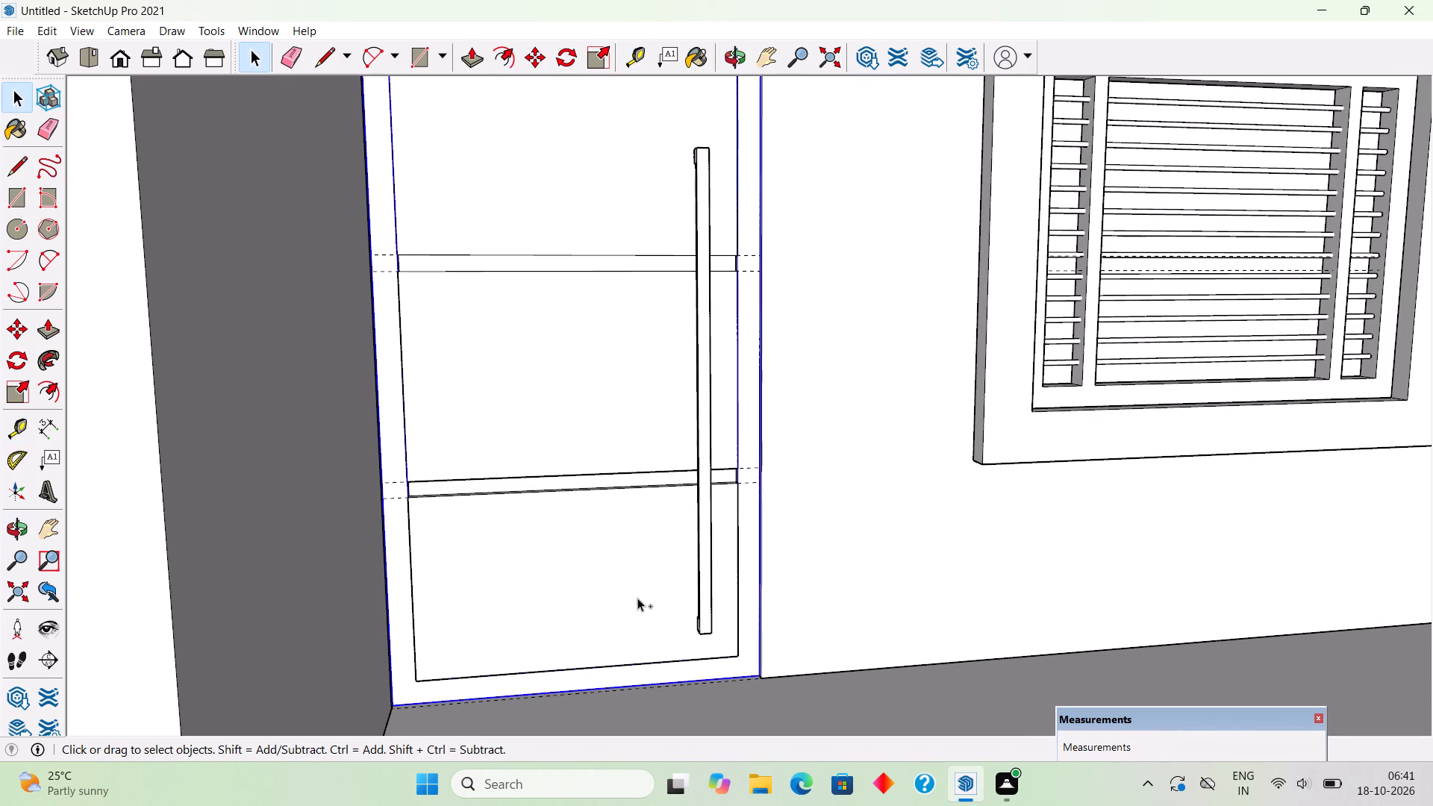
left_click(637, 598, "ctrl")
left_click(700, 534, "ctrl")
scroll(761, 728, "up", 5)
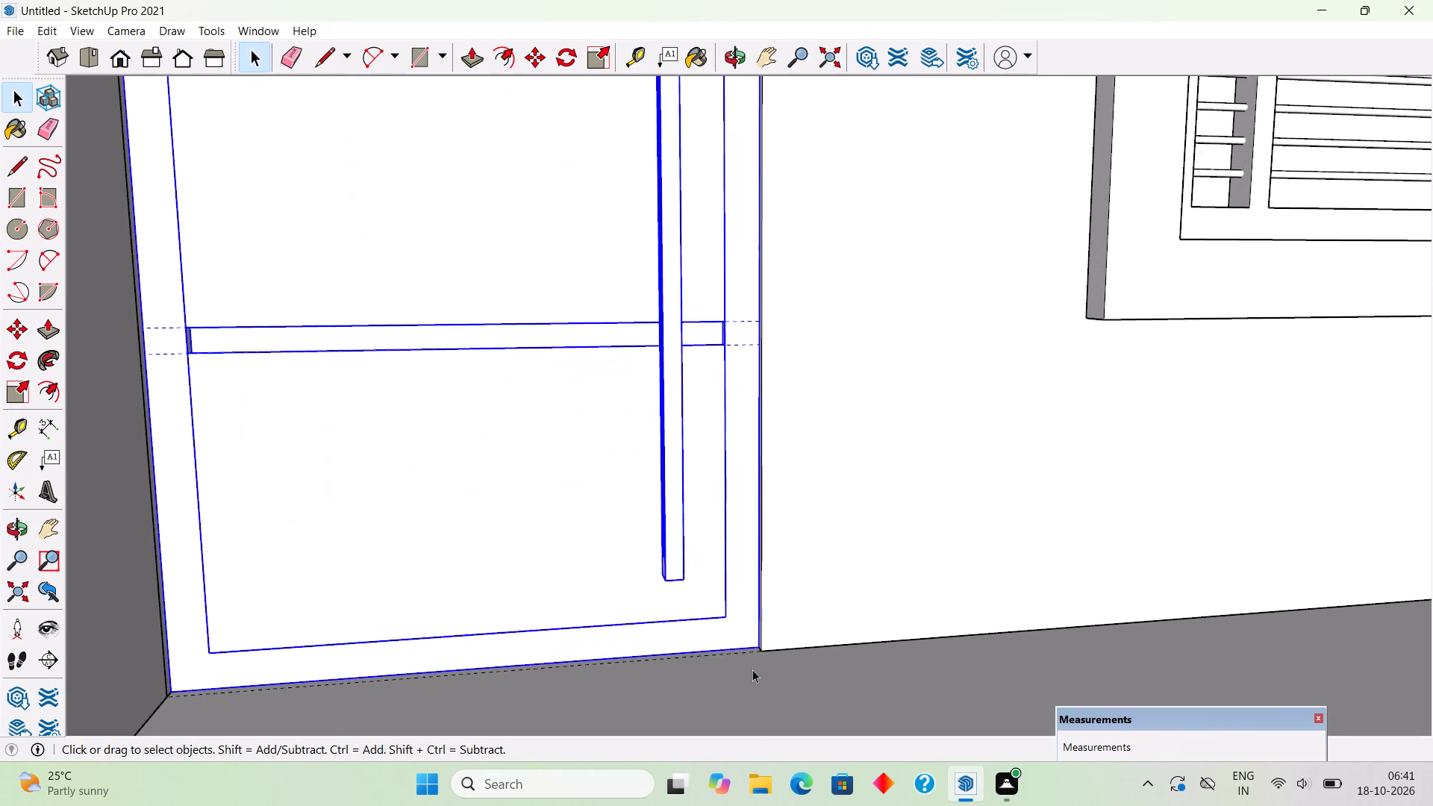
scroll(752, 669, "up", 4)
middle_click_drag(762, 659, 910, 718)
key("m")
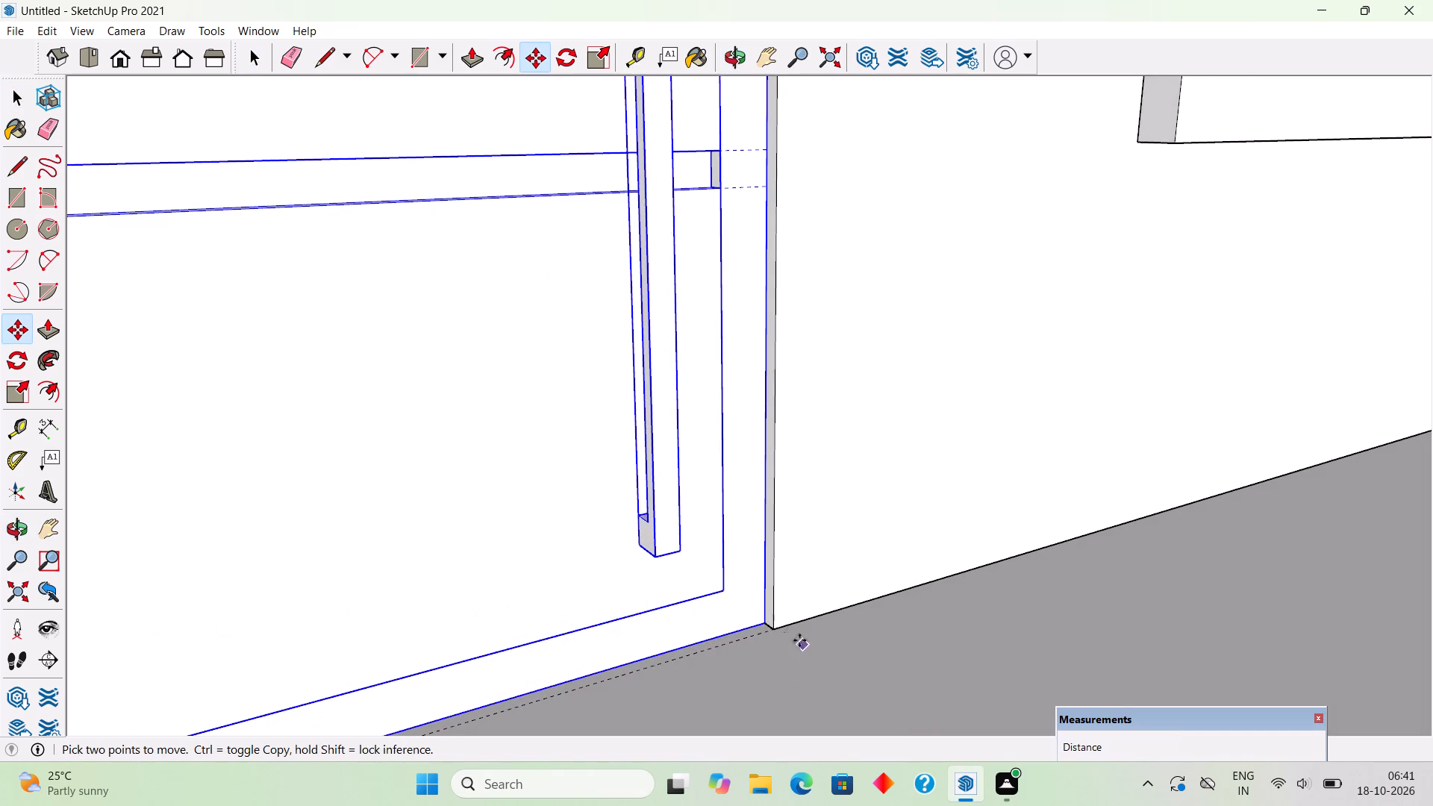
scroll(785, 632, "up", 3)
left_click(760, 622)
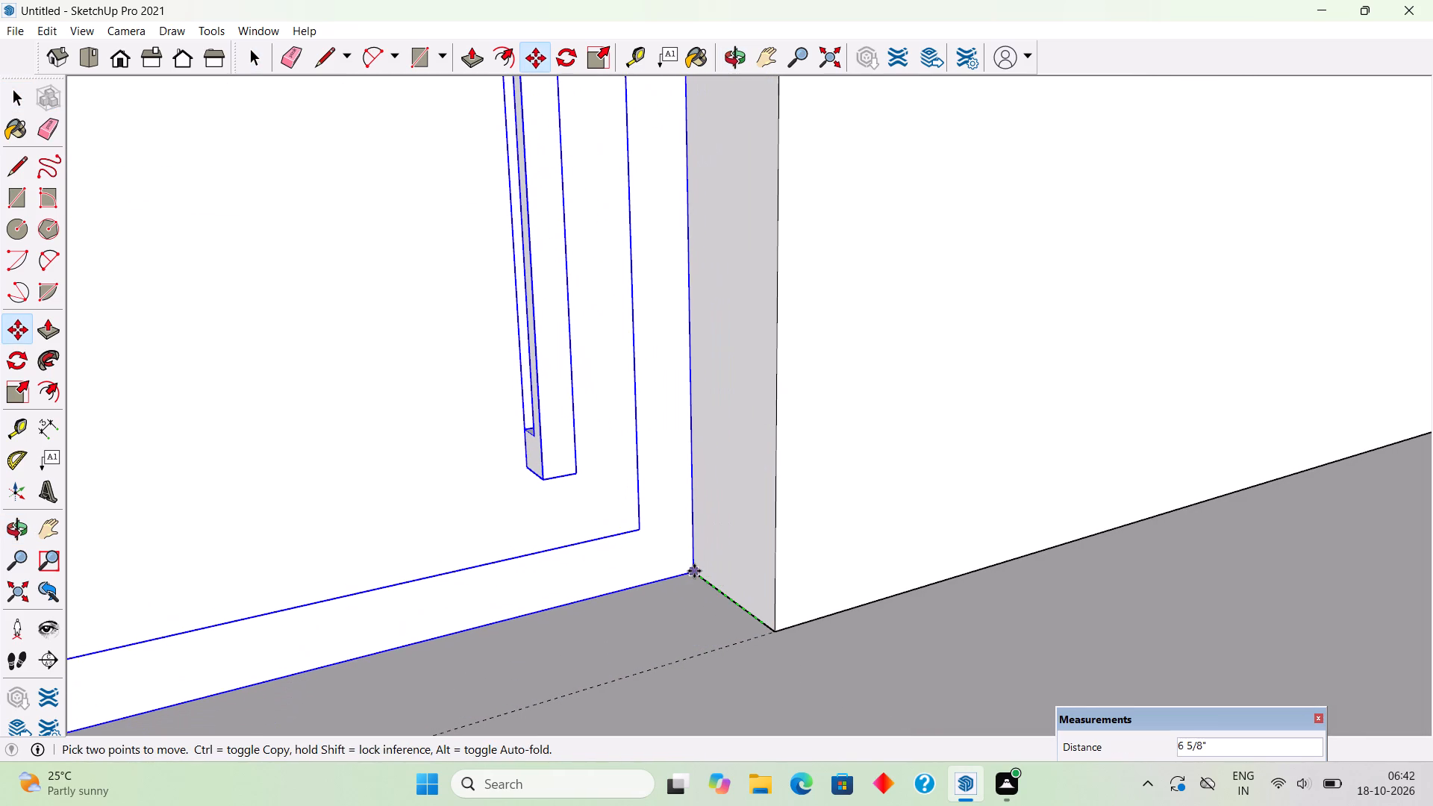
left_click(694, 571)
key("space")
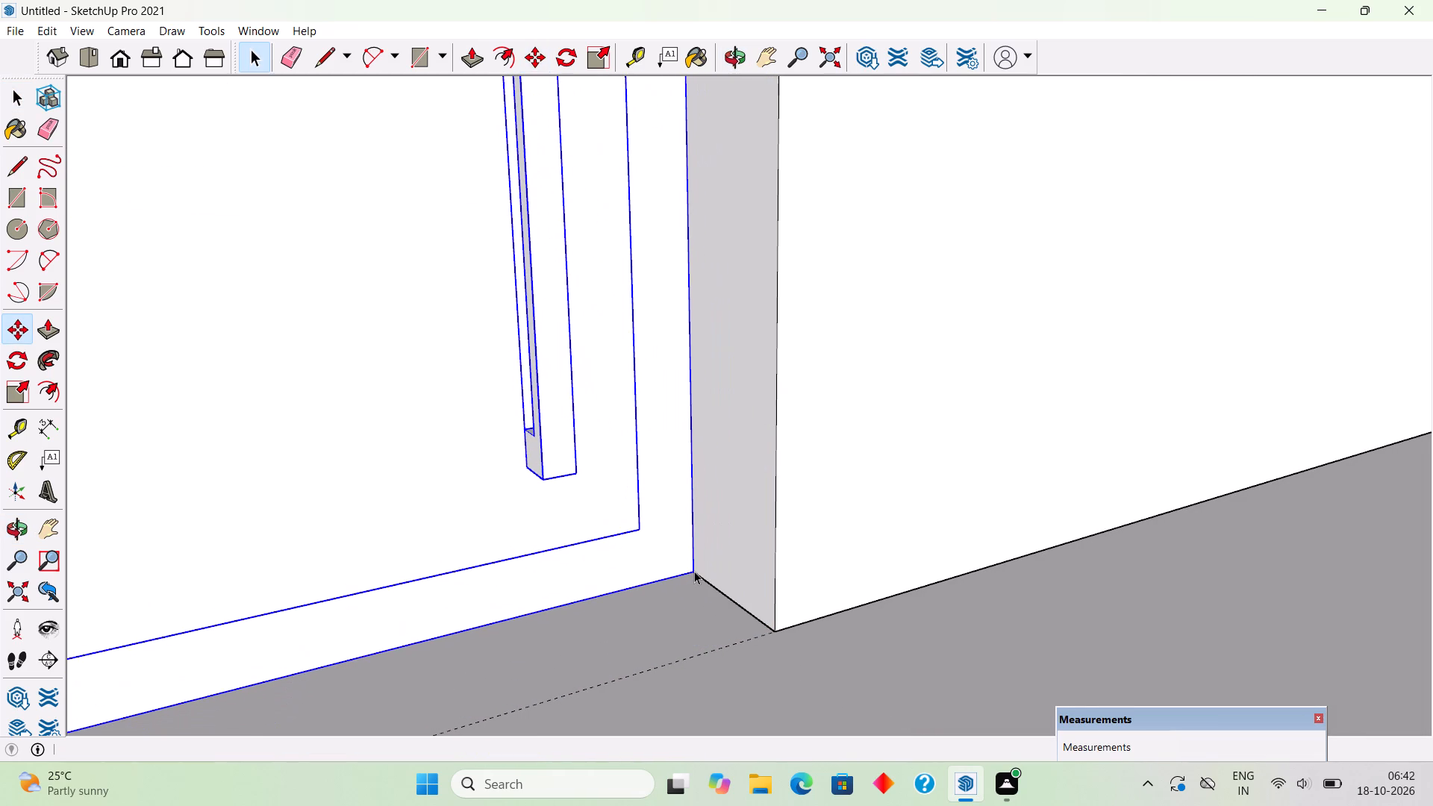
scroll(694, 571, "down", 16)
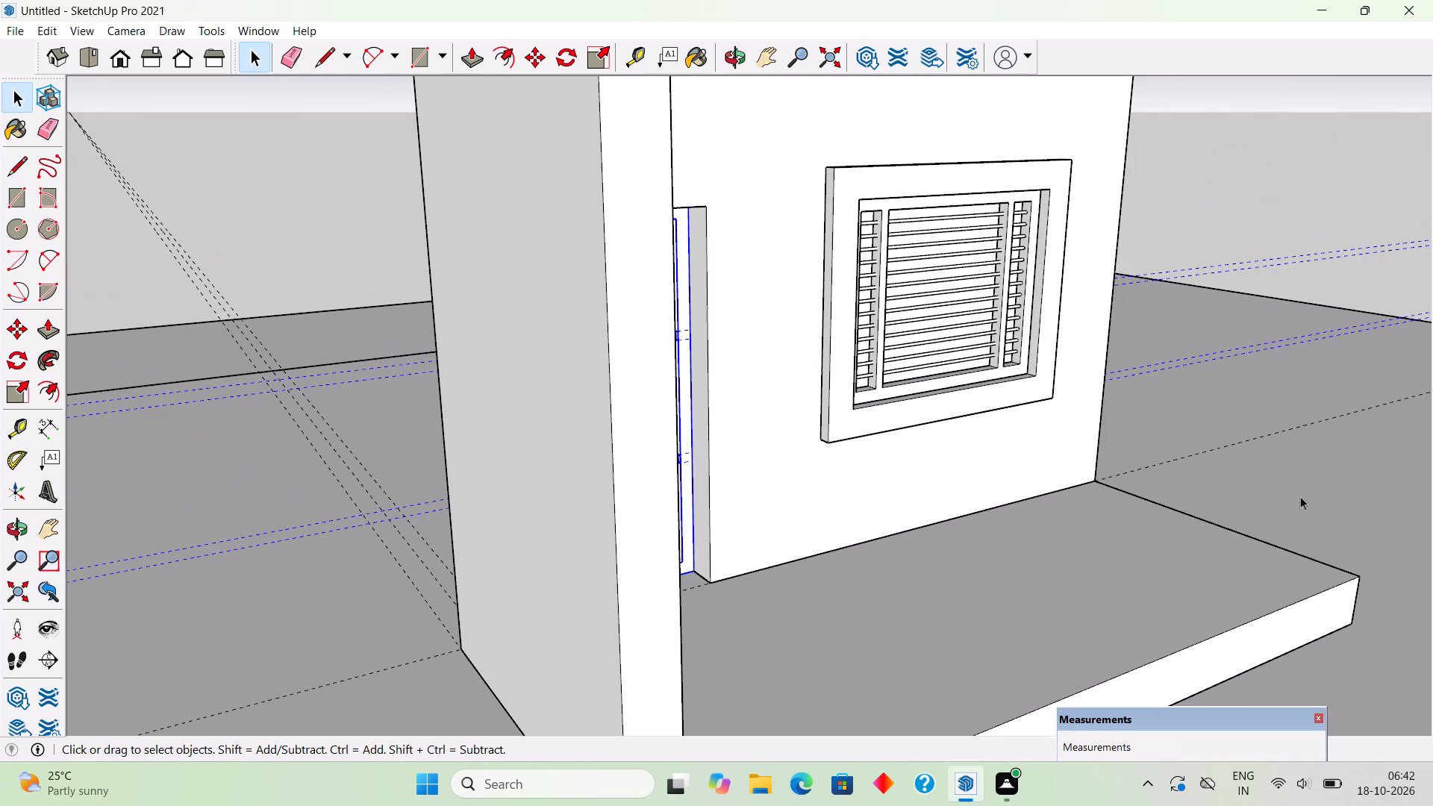
left_click(1265, 212)
Place a vertical guide on the projecting wall 4' from its corner beside the door, and a horizontal guide level with the door's top.
middle_click_drag(959, 536, 619, 478)
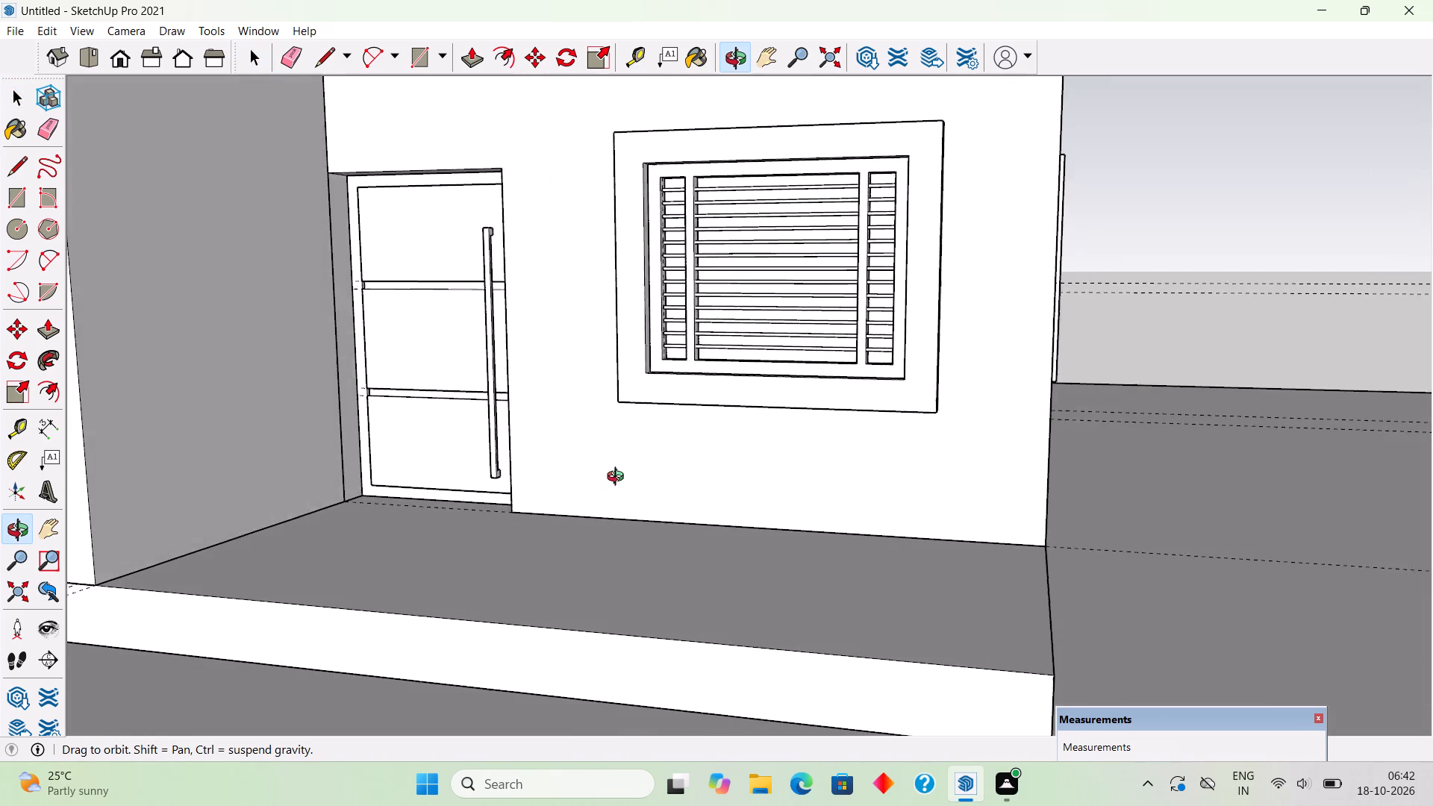
middle_click_drag(619, 478, 496, 446)
scroll(496, 446, "down", 1)
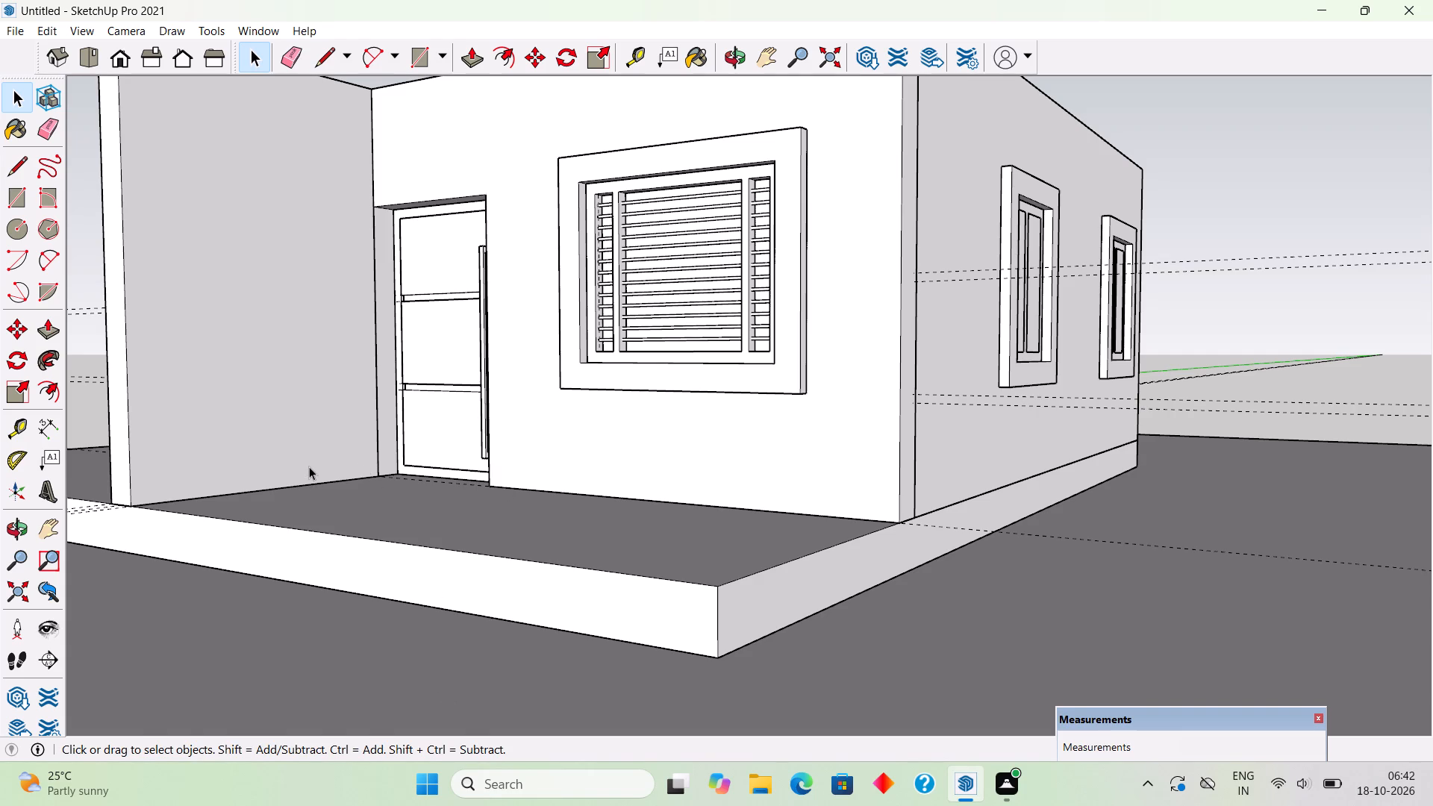
key("t")
left_click(375, 345)
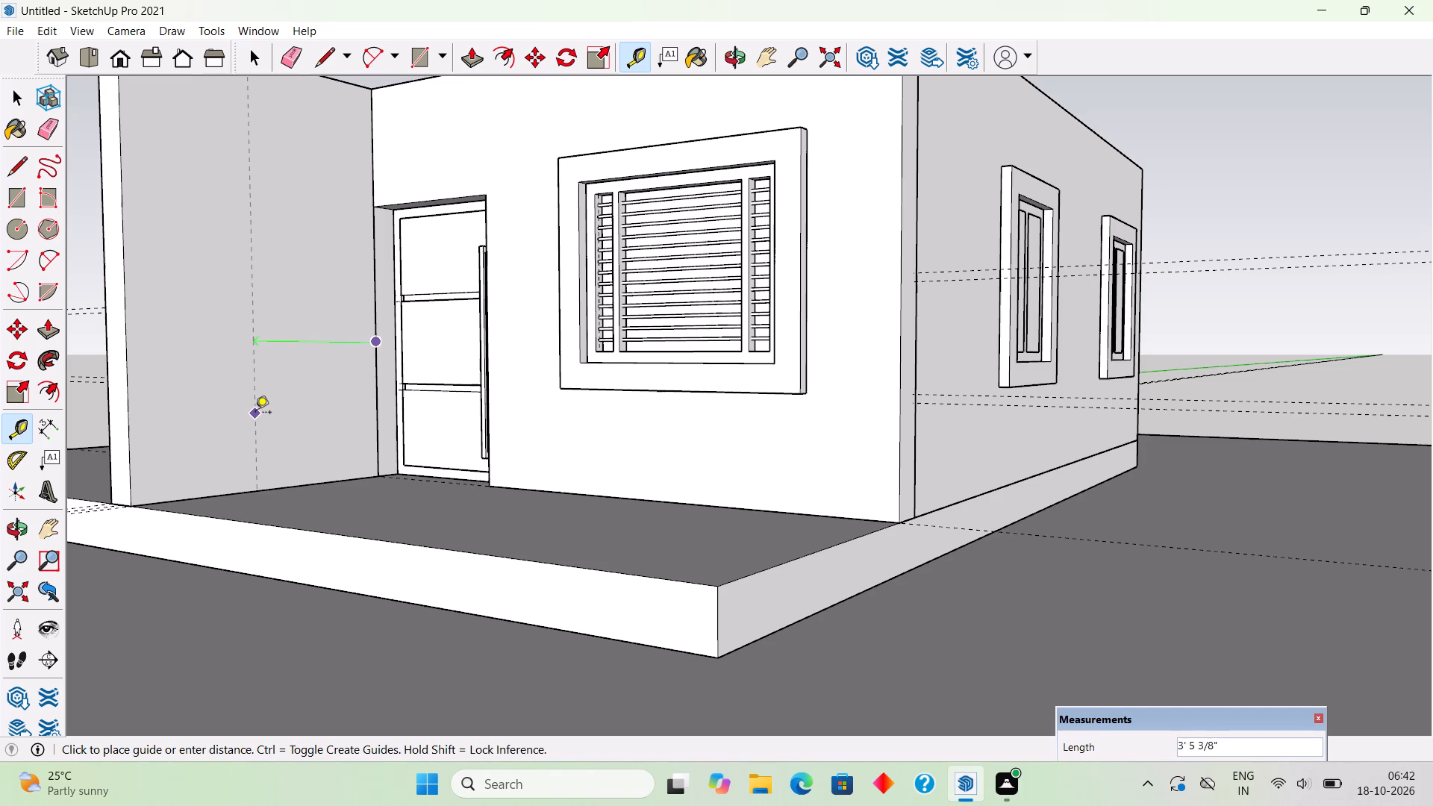
type("4'")
key("Return")
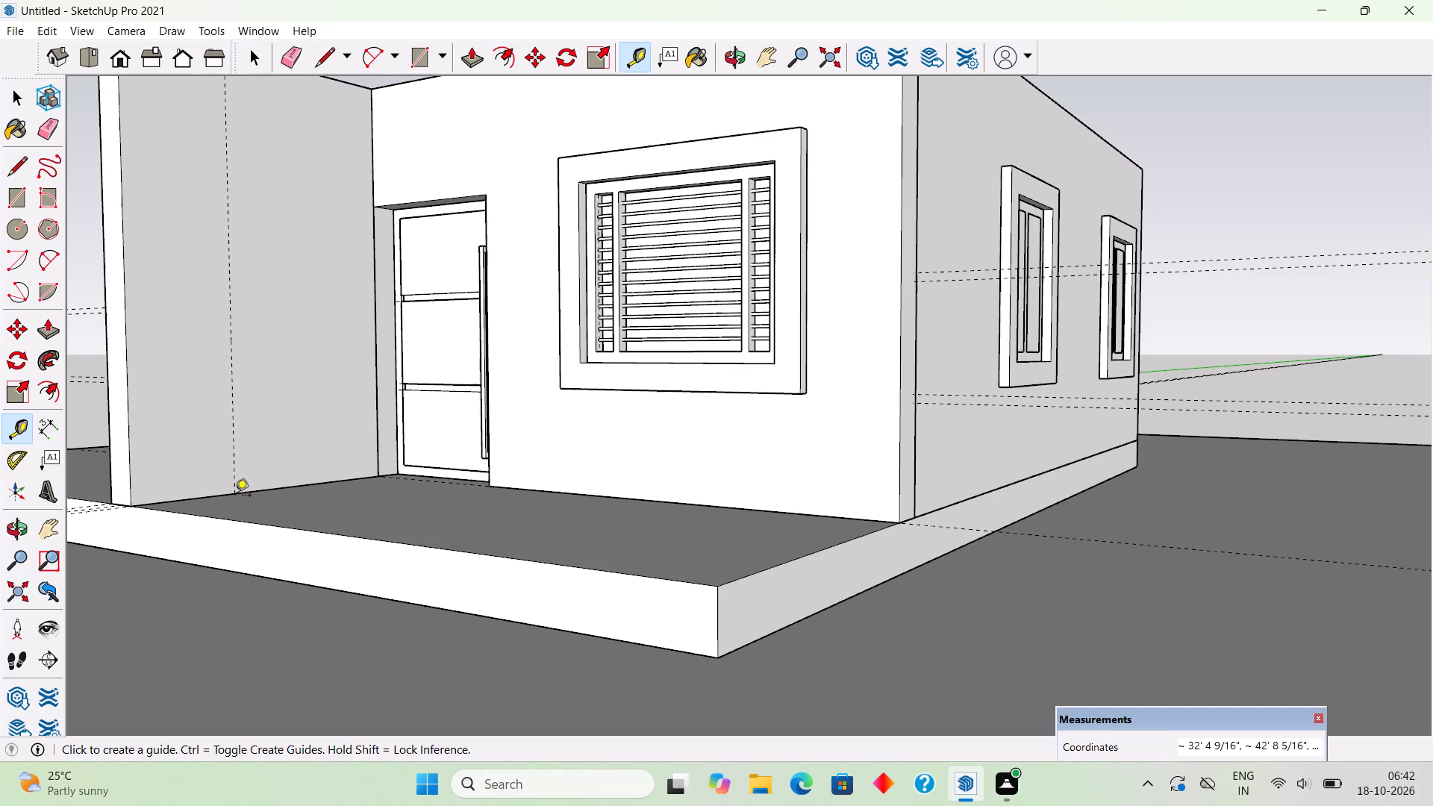
left_click(280, 491)
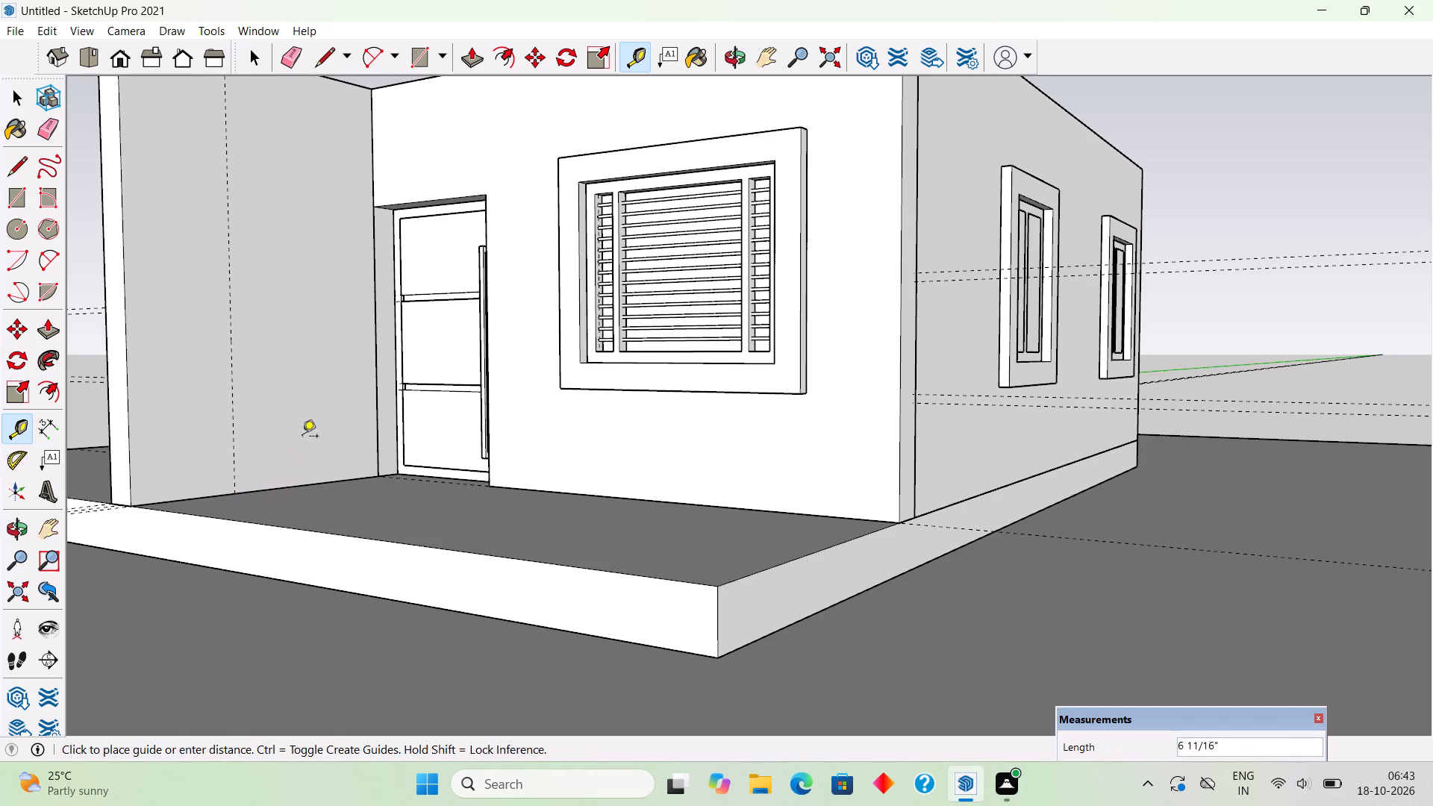
left_click(372, 207)
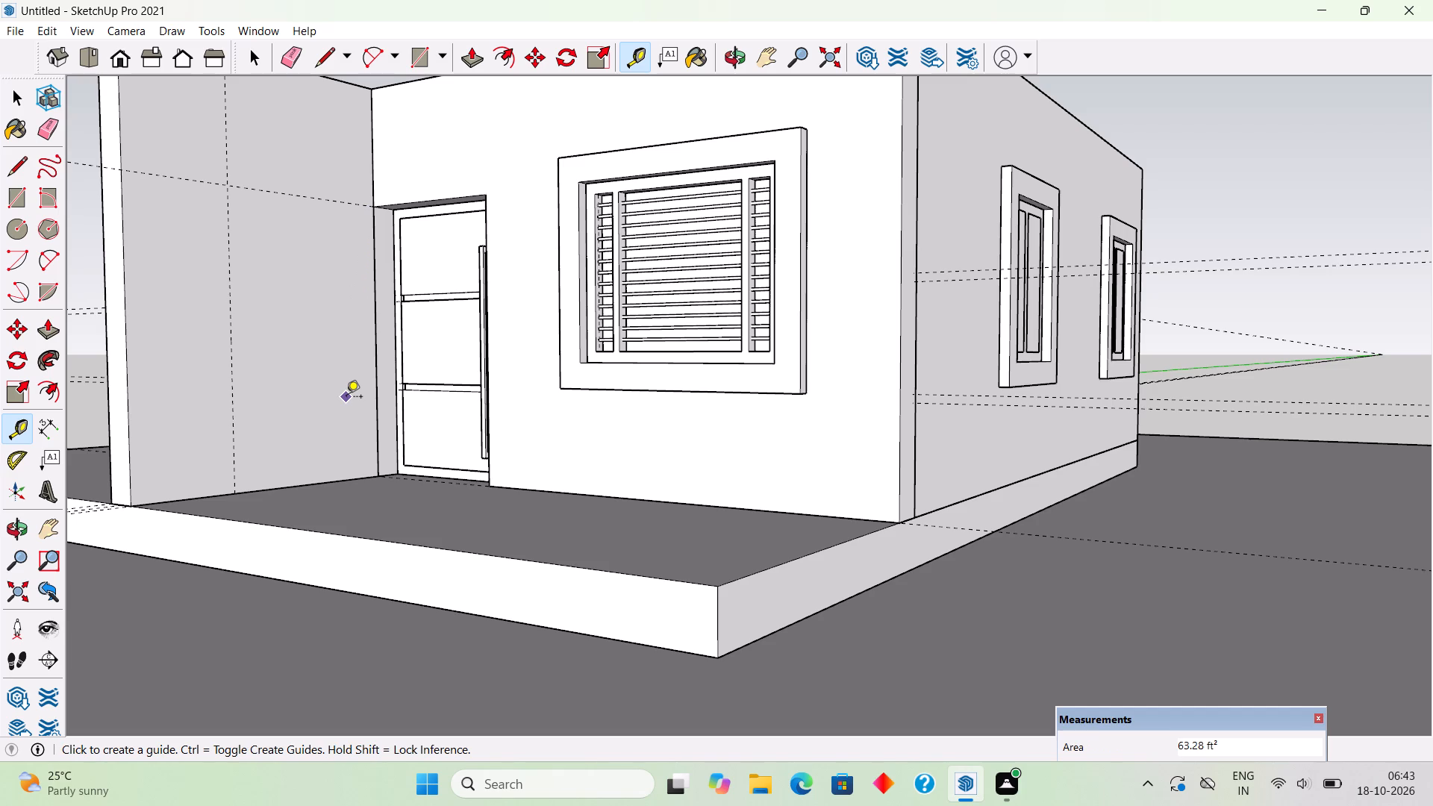
Open the projecting wall's group and draw a 7' by 4' rectangle from the guide intersection to the bottom corner beside the door.
key("space")
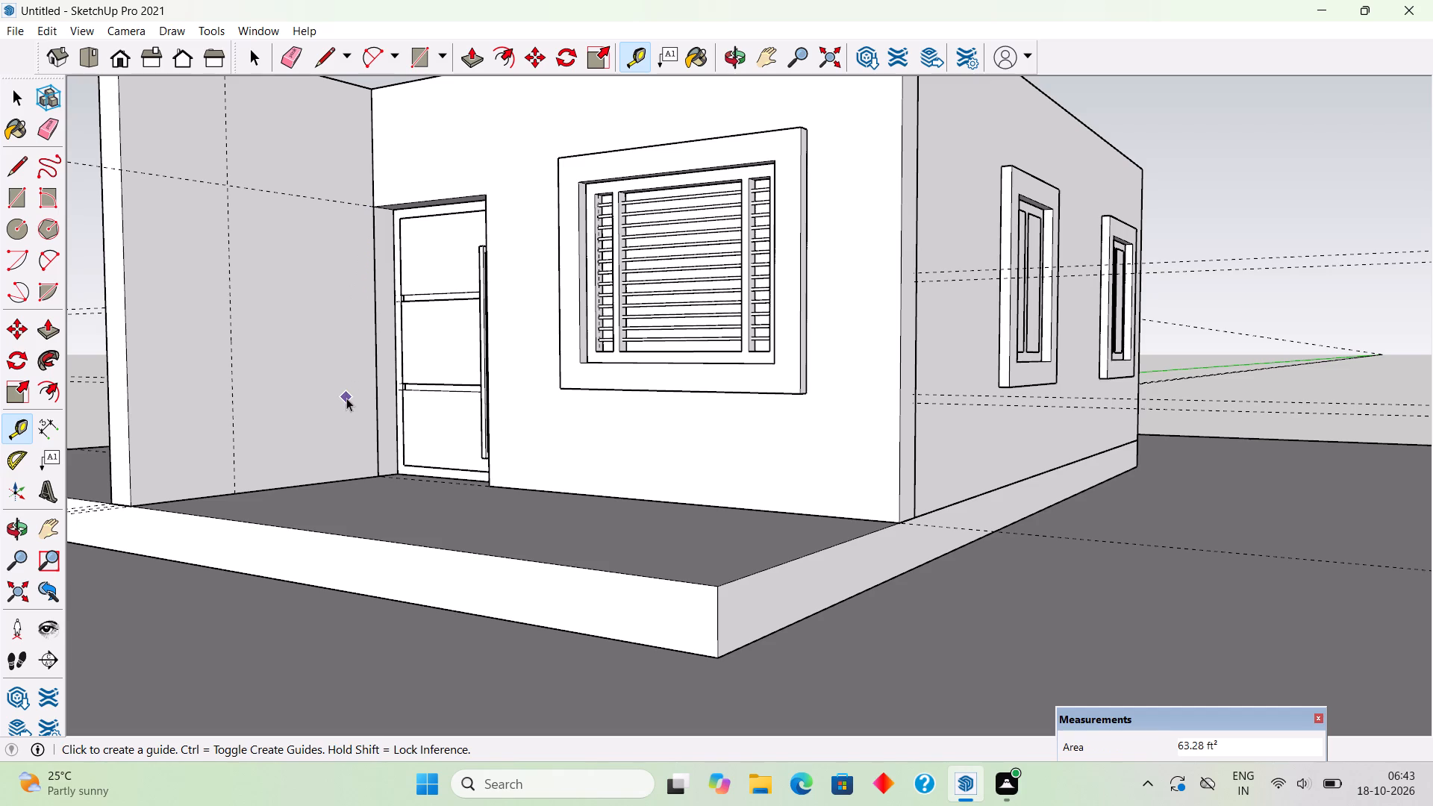
triple_click(346, 405)
key("r")
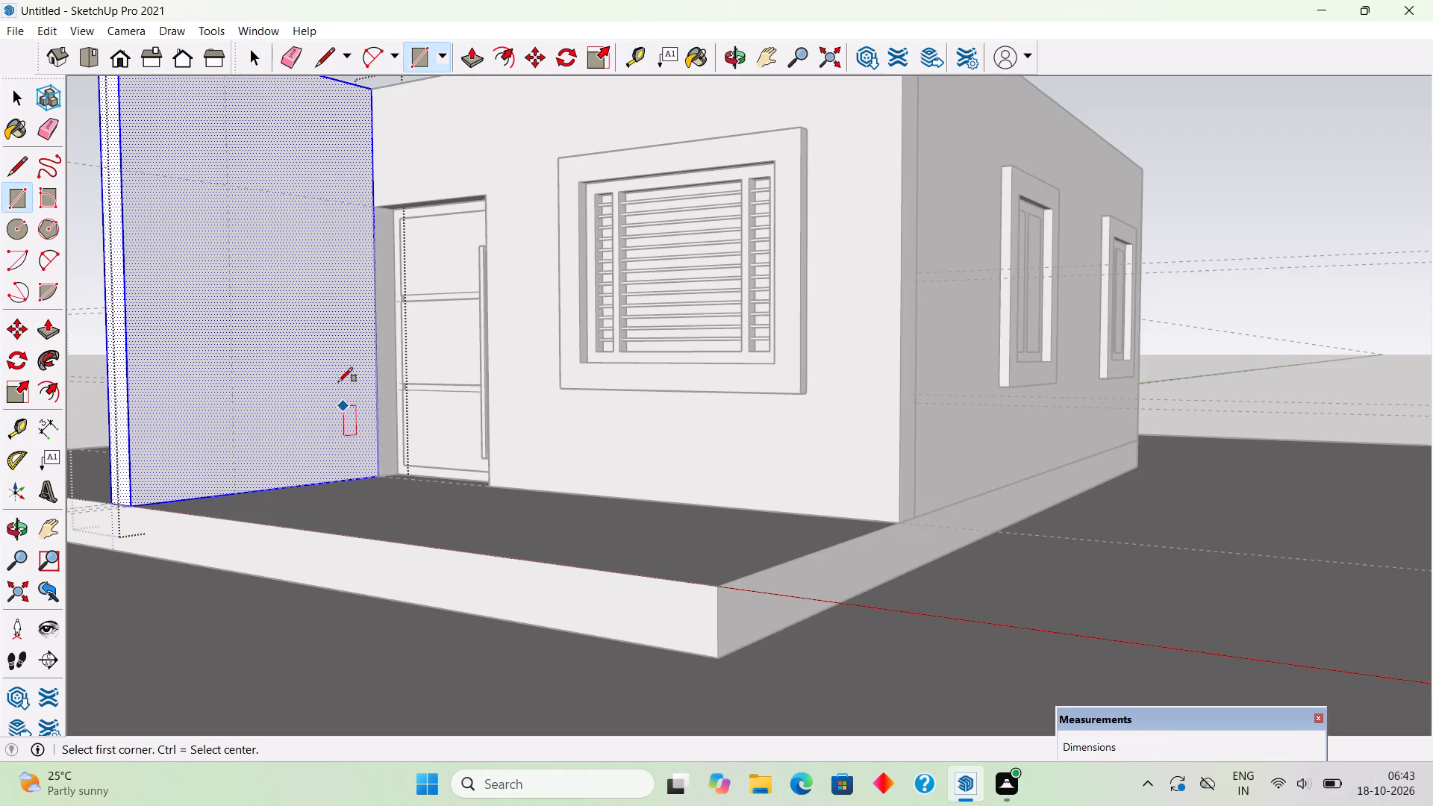
left_click(231, 187)
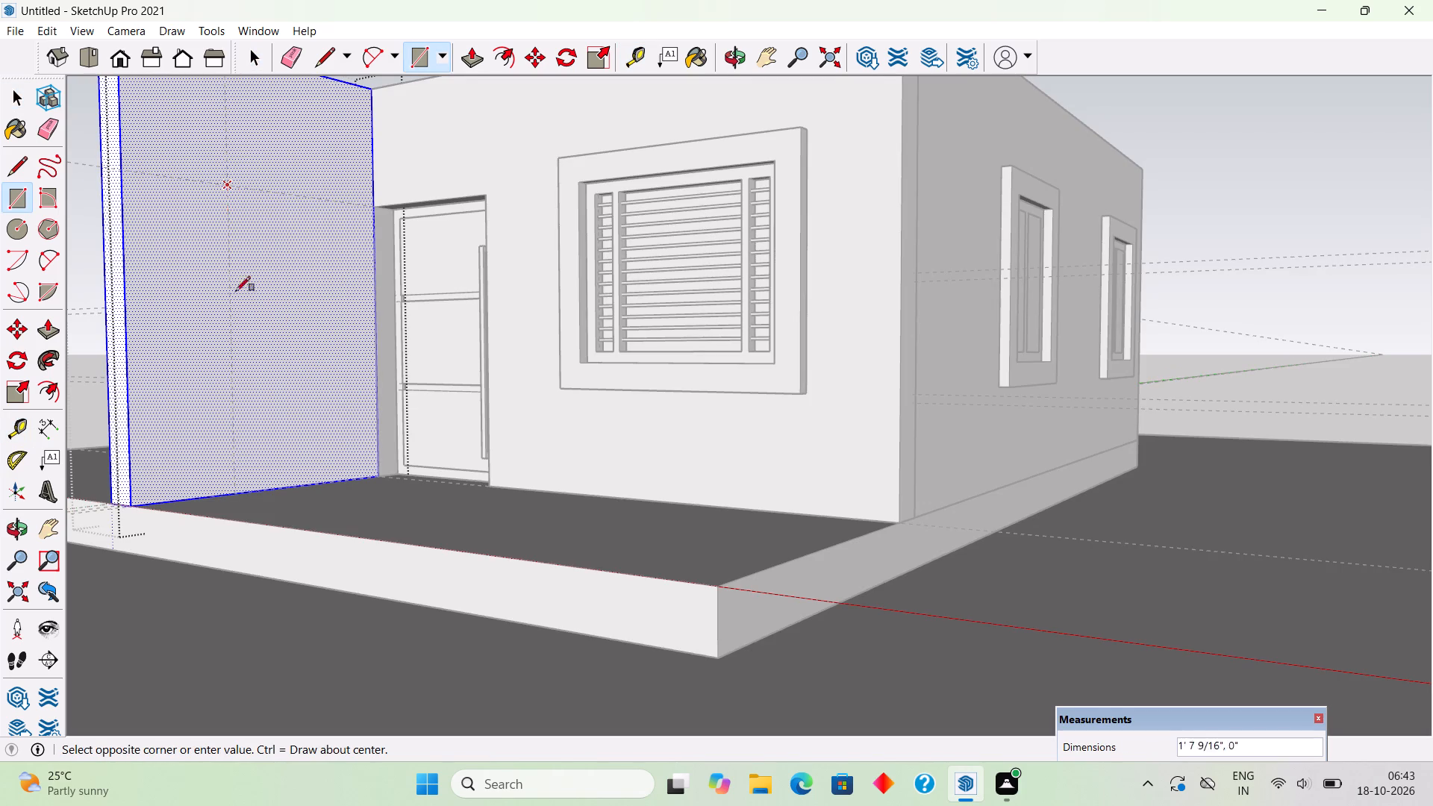
left_click(379, 477)
Push the rectangle through the projecting wall's full thickness to cut an opening, and close the wall group.
key("p")
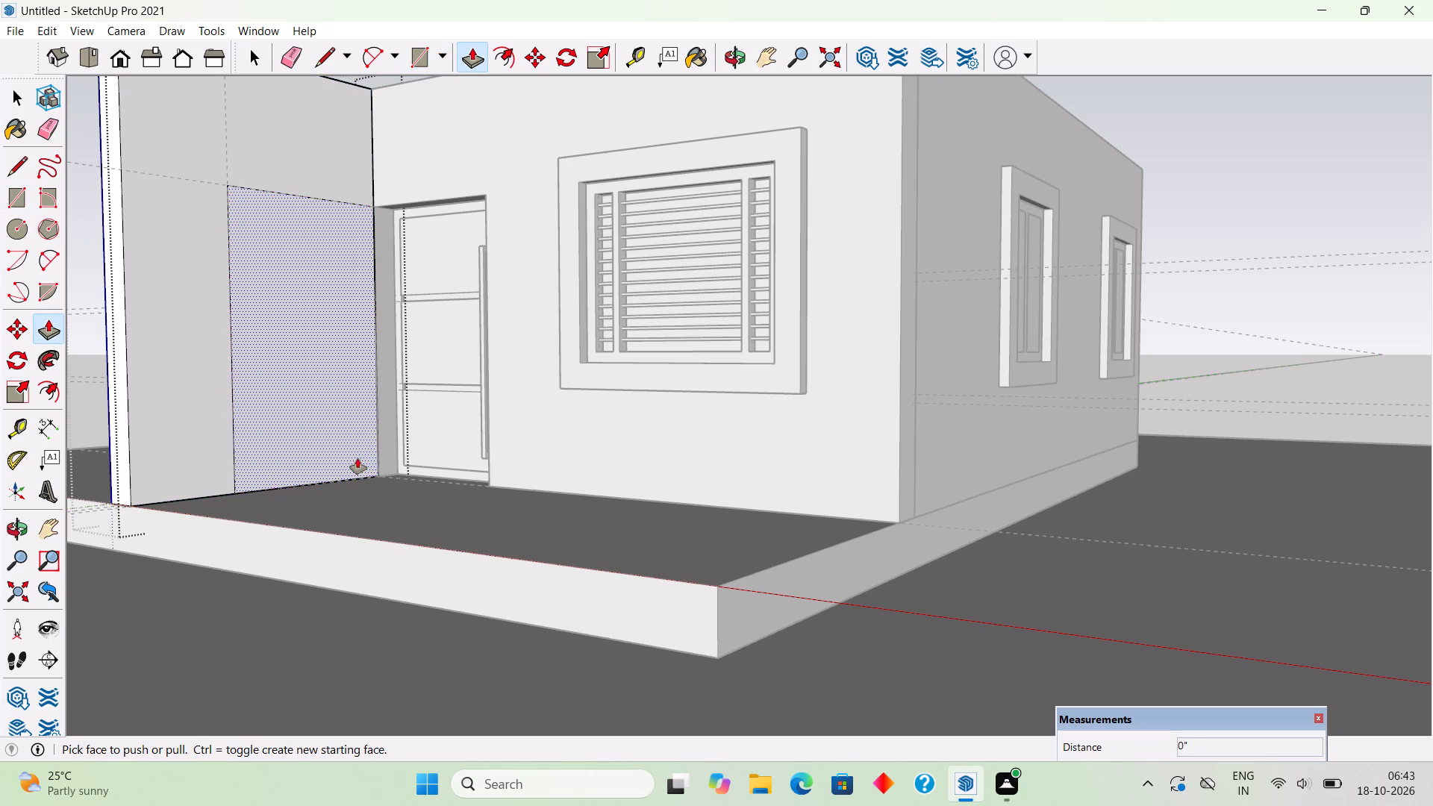
left_click_drag(358, 458, 269, 298)
key("space")
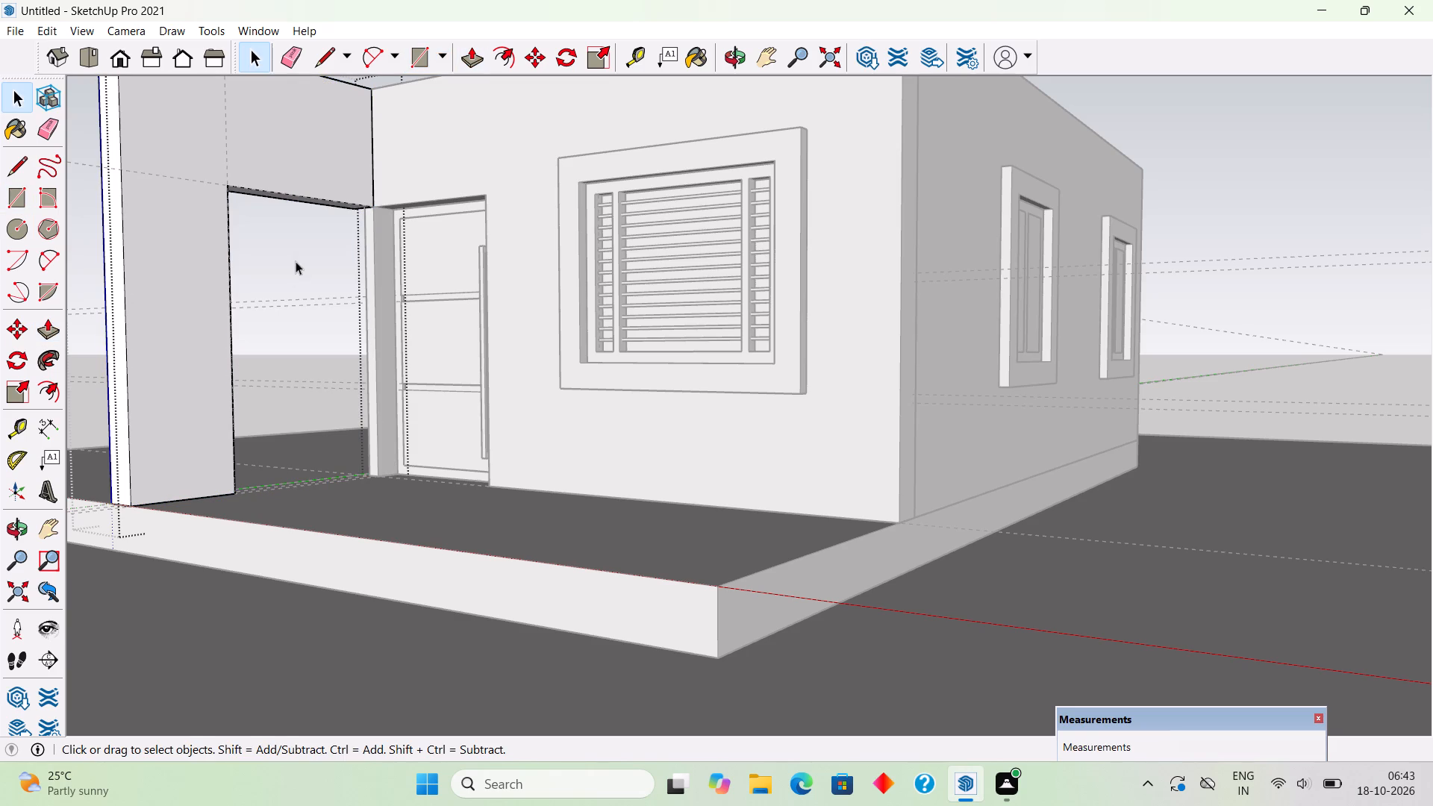
left_click(296, 243)
scroll(371, 387, "down", 3)
left_click(705, 91)
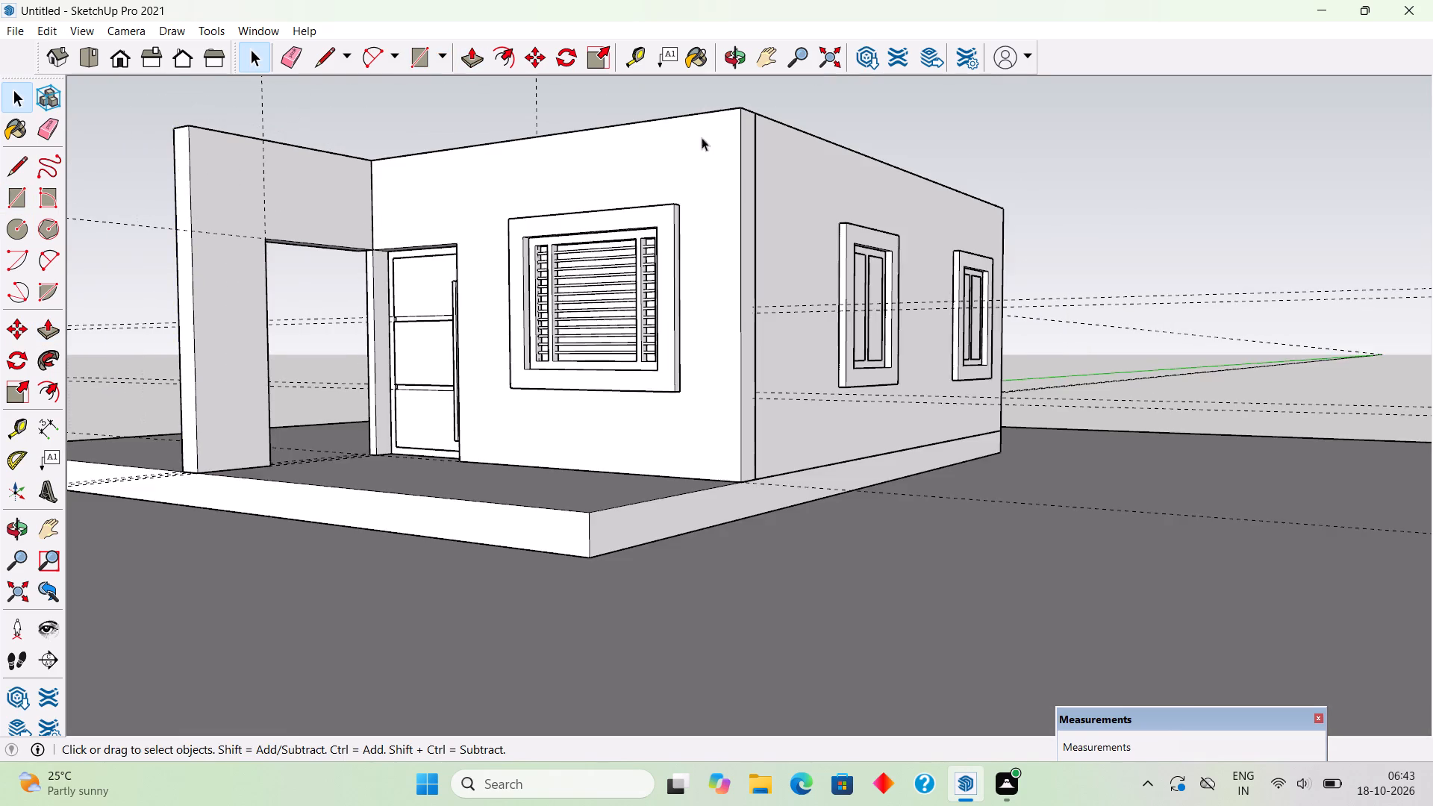
Draw a 7' by 4' rectangle filling the new opening in the projecting wall.
middle_click_drag(616, 312, 493, 328)
scroll(452, 287, "up", 5)
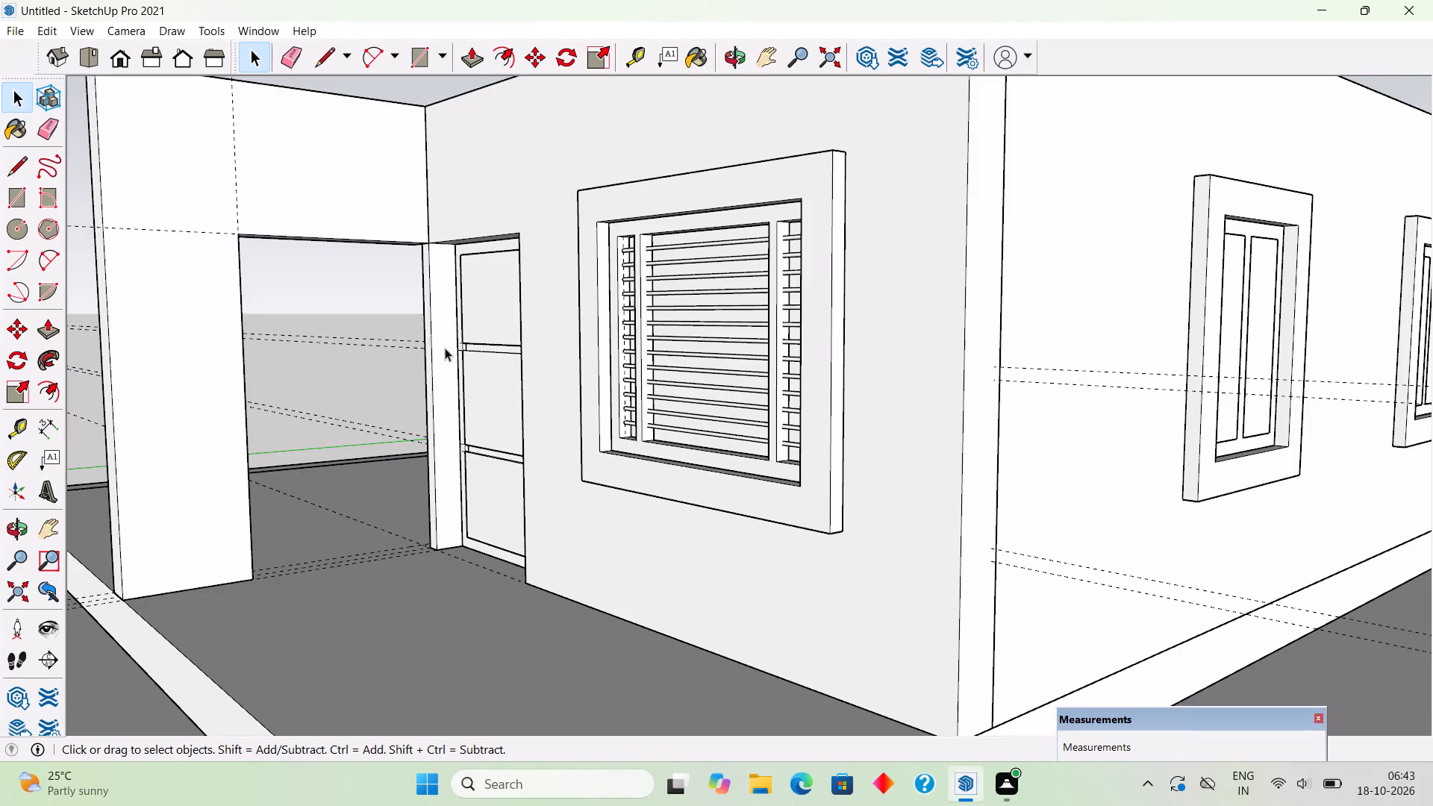
scroll(460, 379, "up", 1)
key("r")
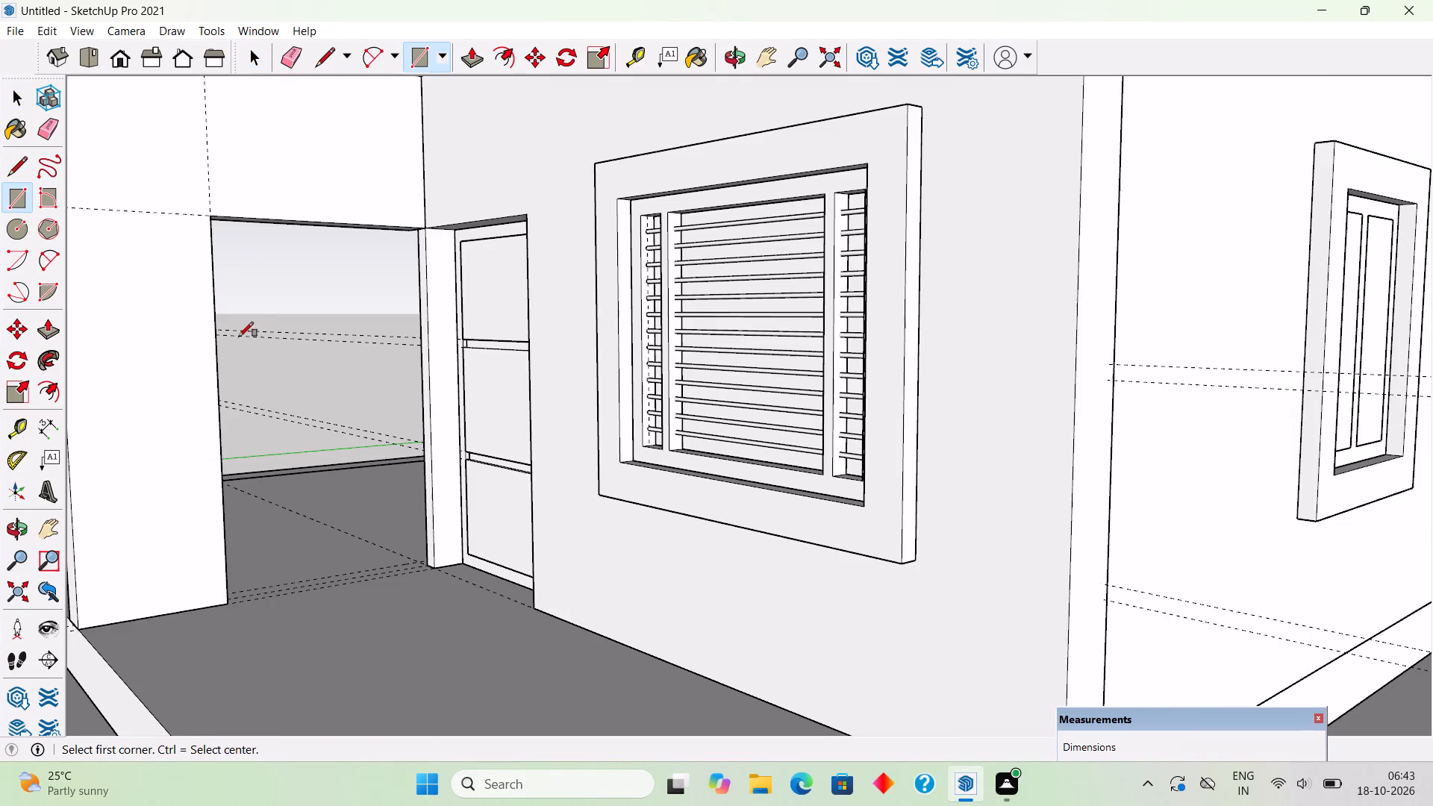
left_click(208, 221)
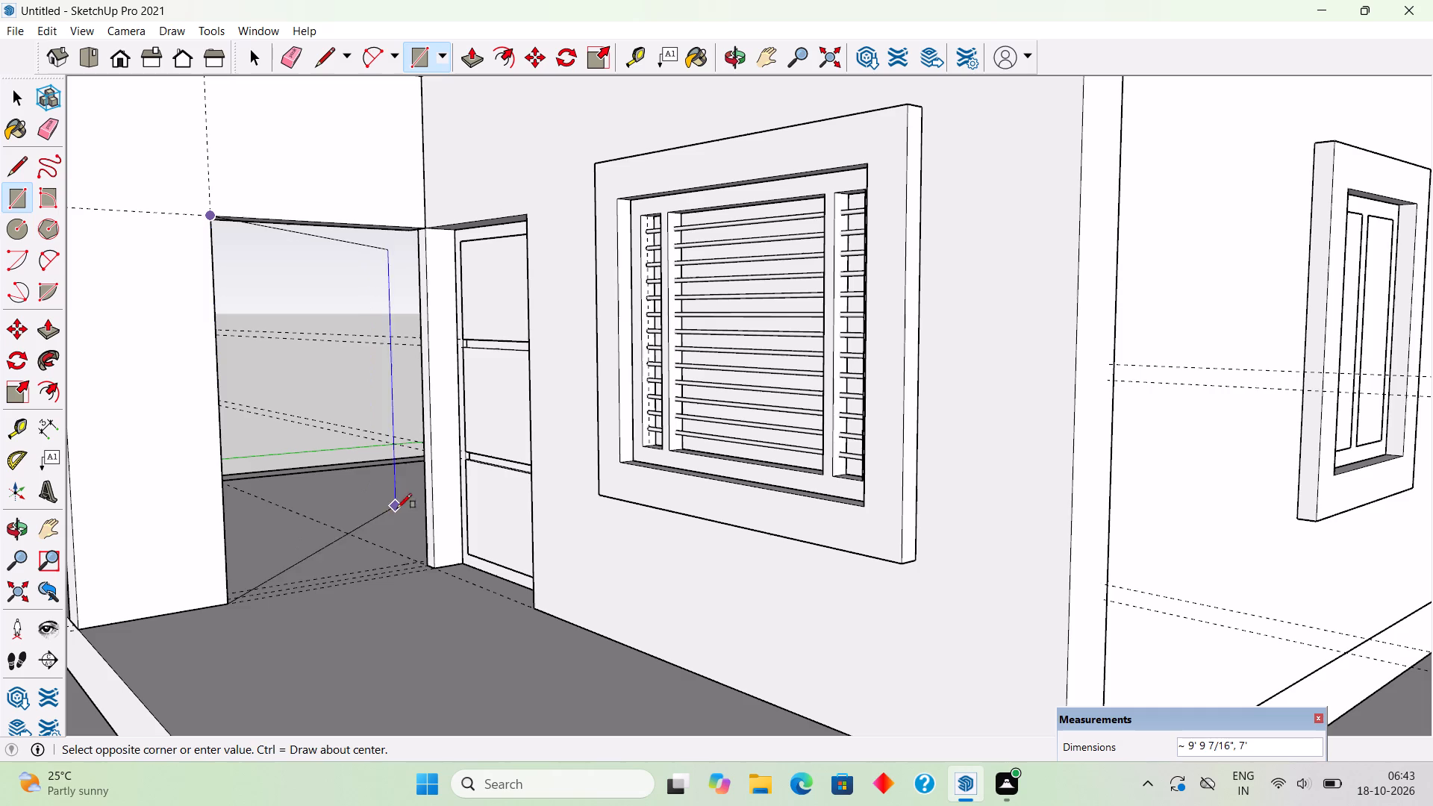
left_click(438, 568)
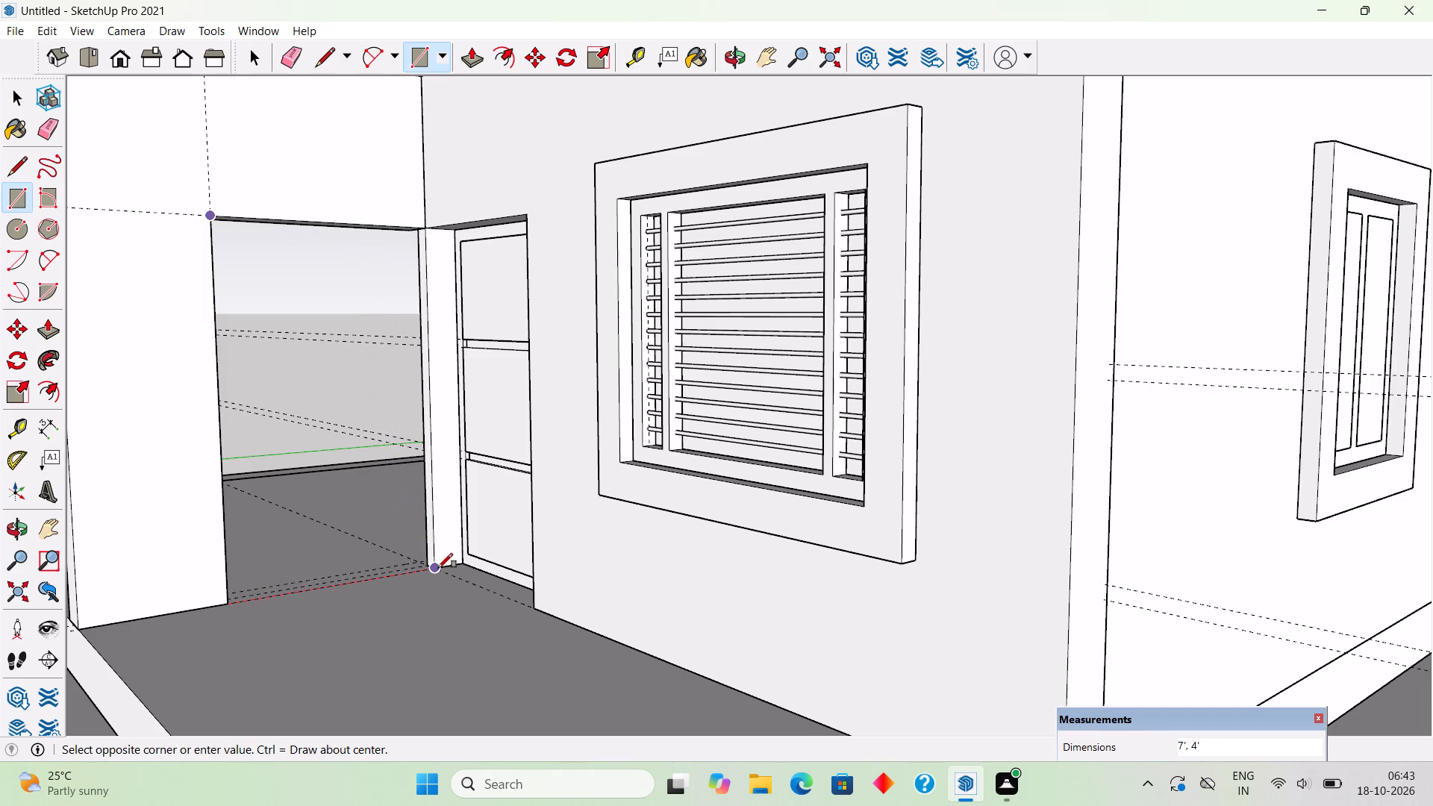
Offset the opening's rectangle 3" inward and delete the inner face to leave a frame outline.
key("f")
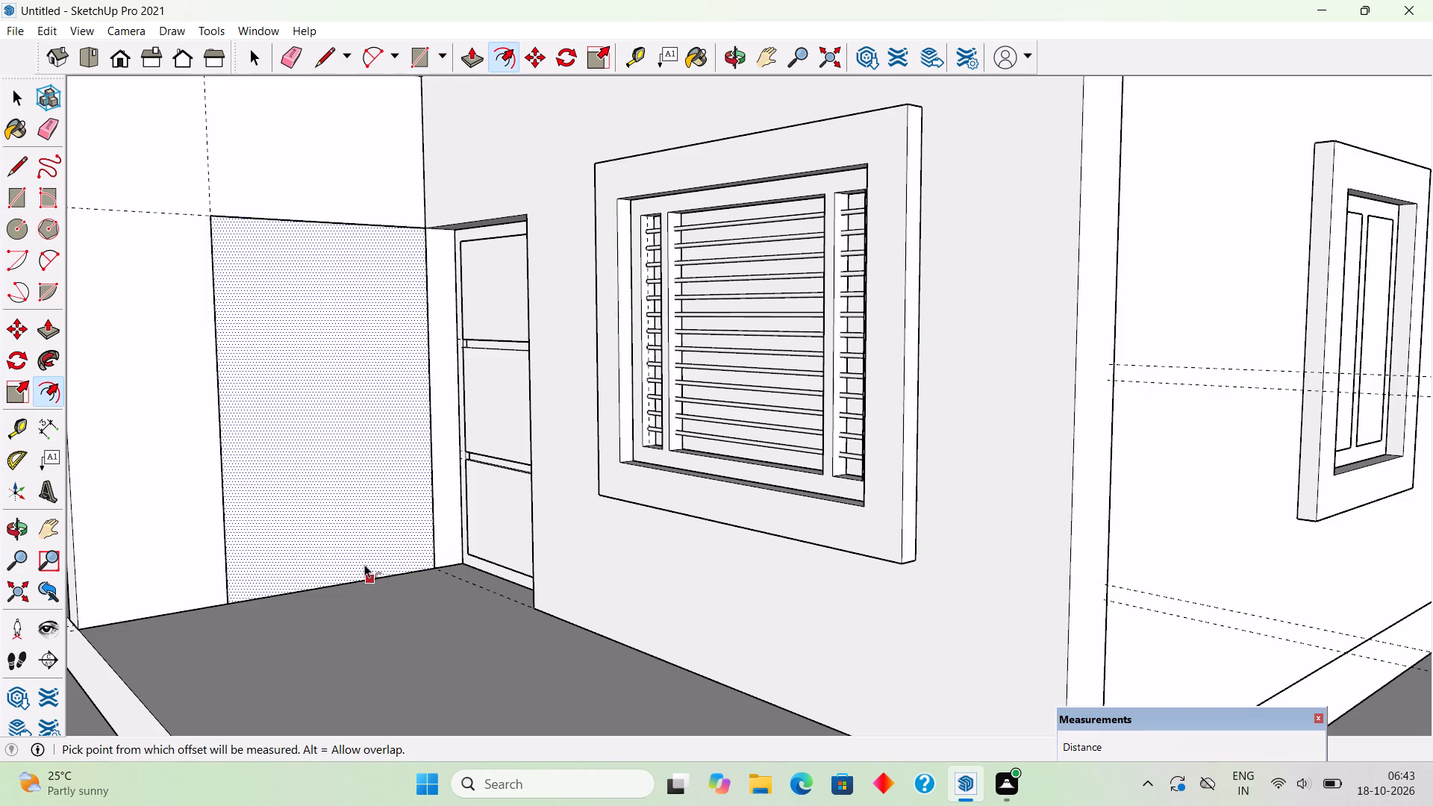
left_click(363, 565)
type("3\"")
key("Return")
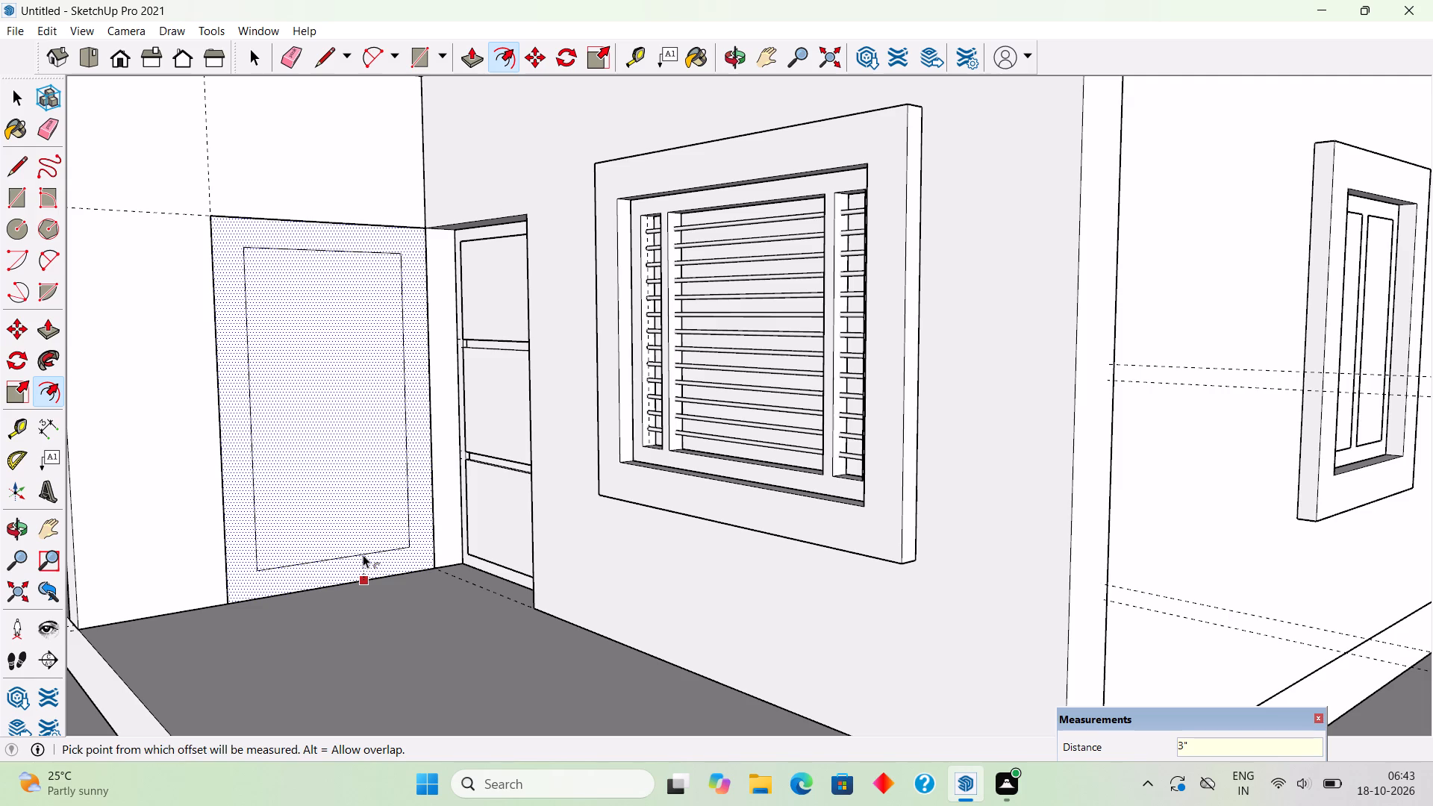
key("space")
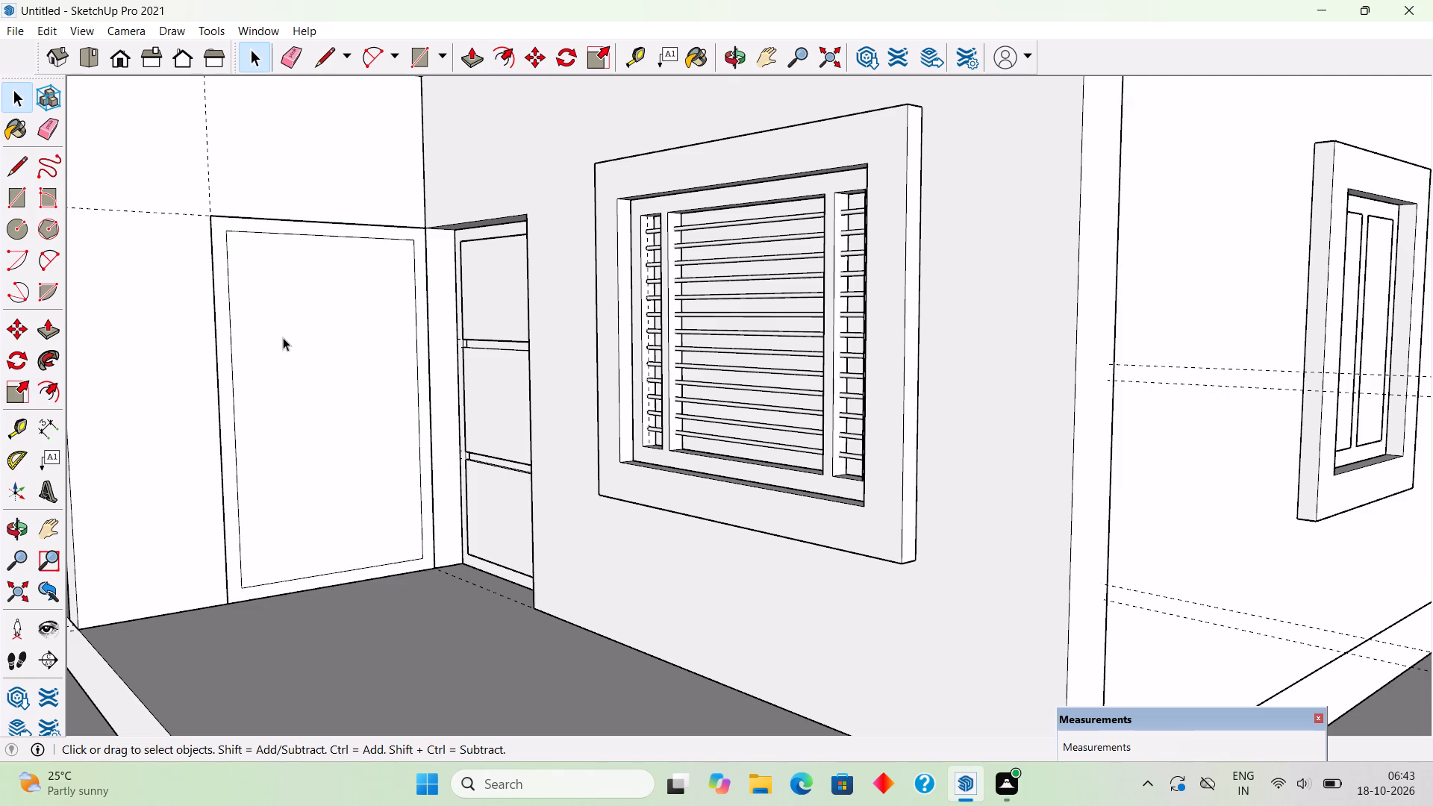
scroll(338, 249, "up", 5)
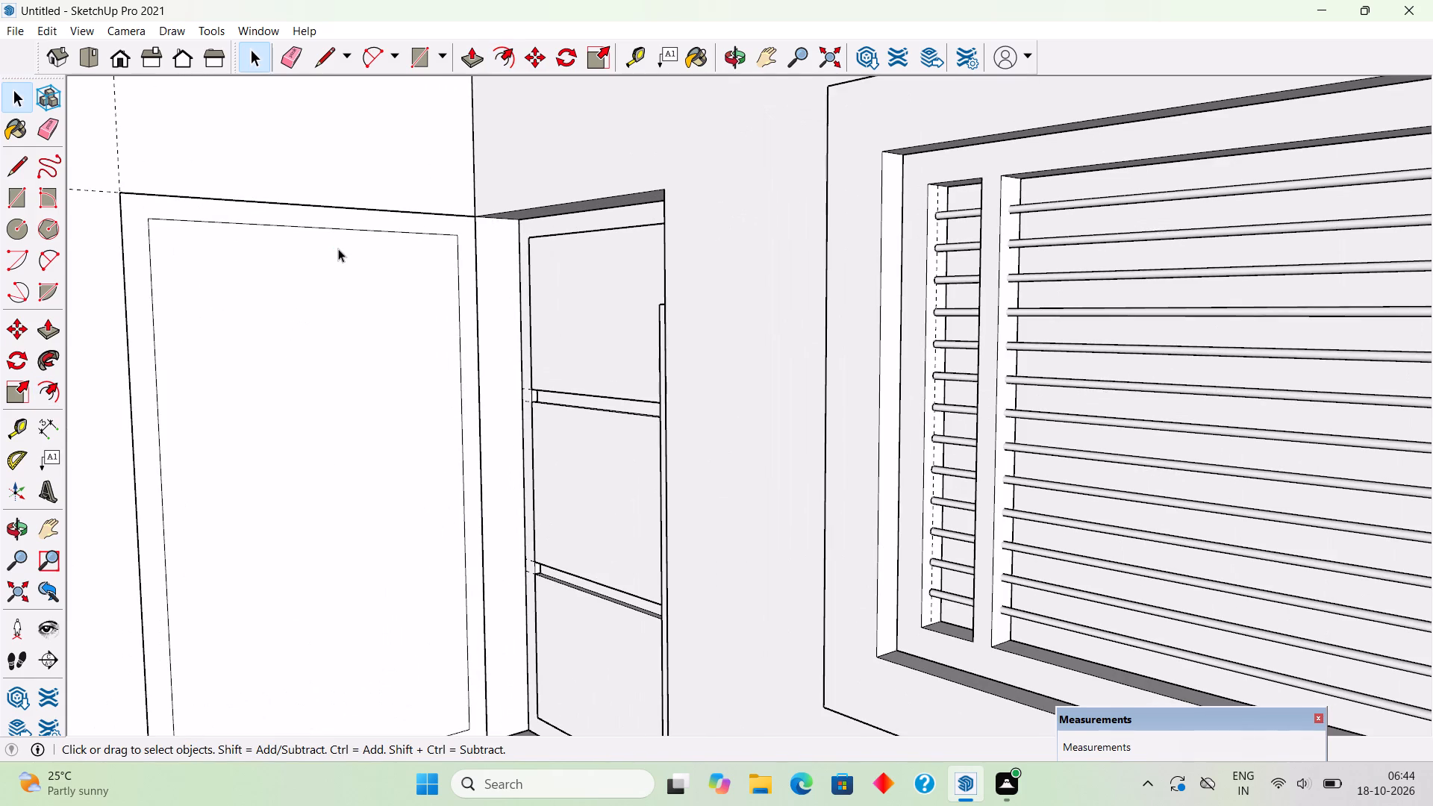
left_click(338, 249)
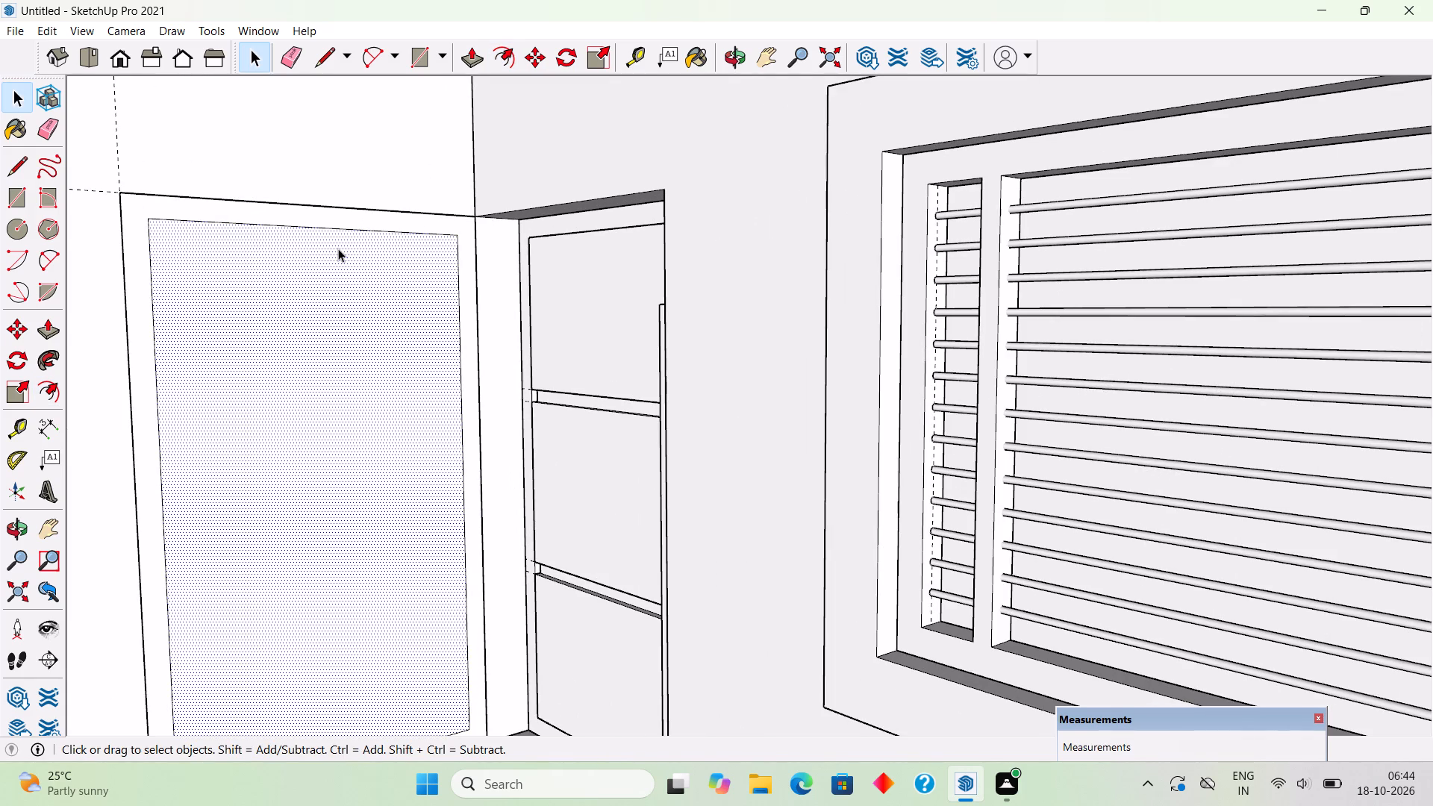
key("Delete")
Pull the frame outline in the side opening out 3".
left_click(361, 217)
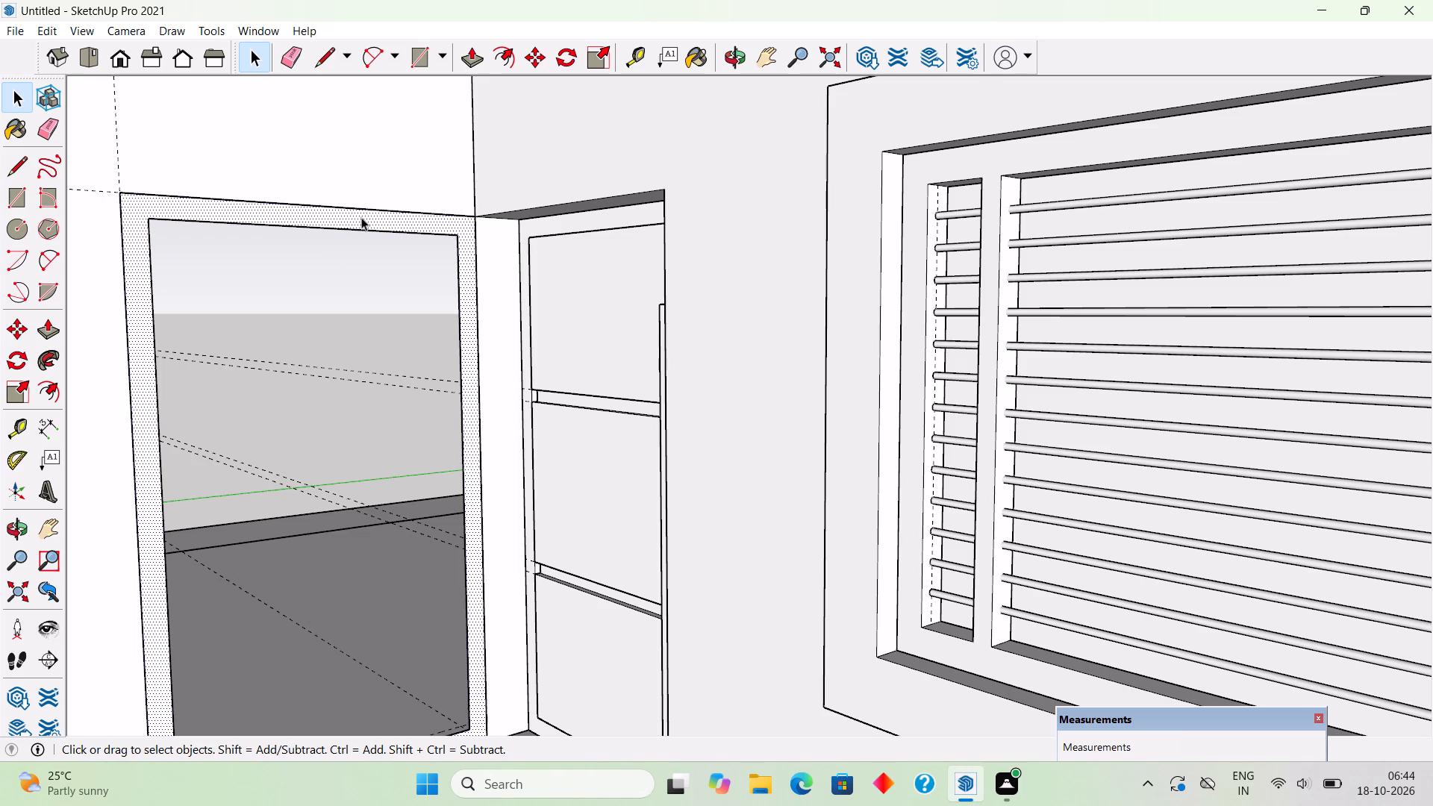
key("p")
left_click(361, 217)
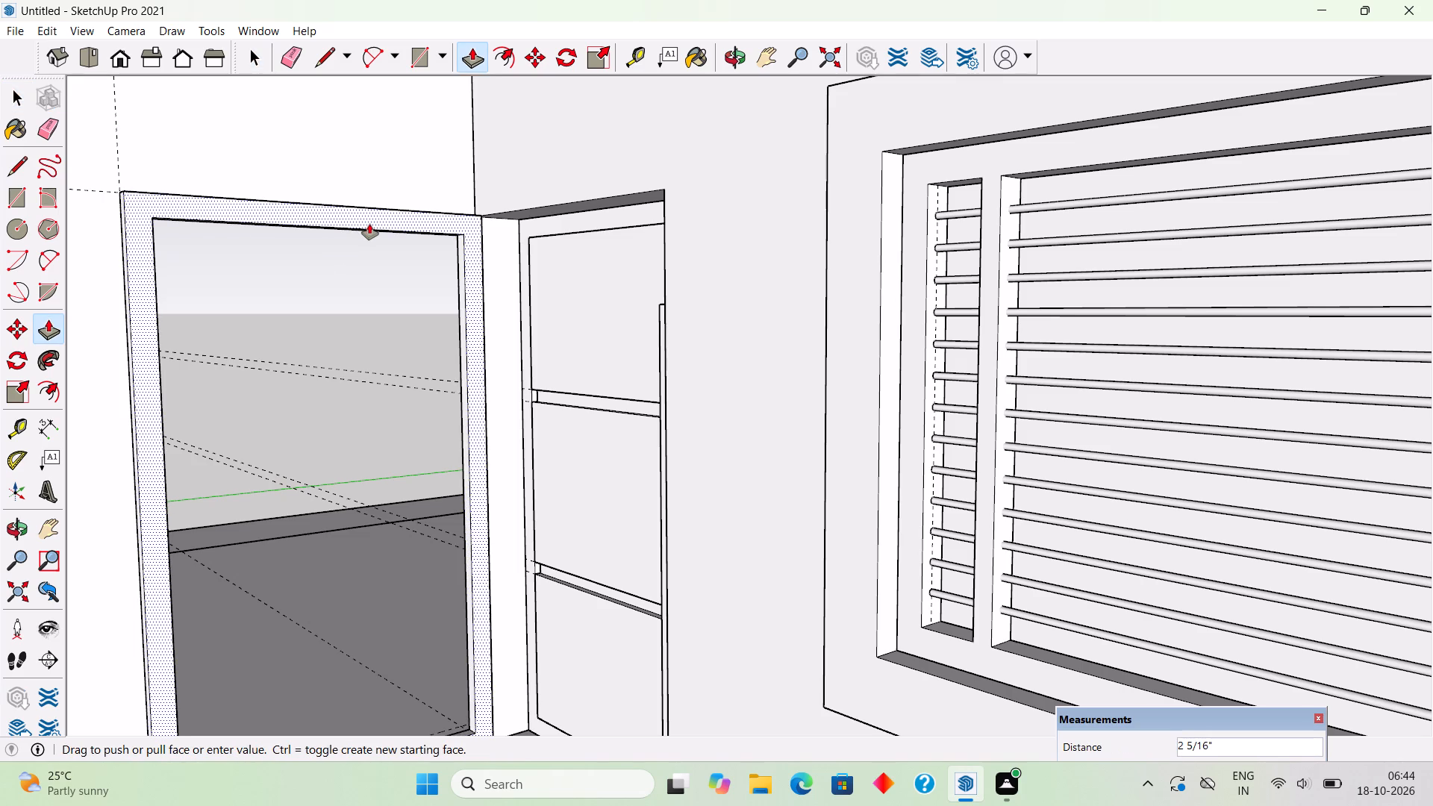
key("3")
key("shift+quotedbl")
key("Return")
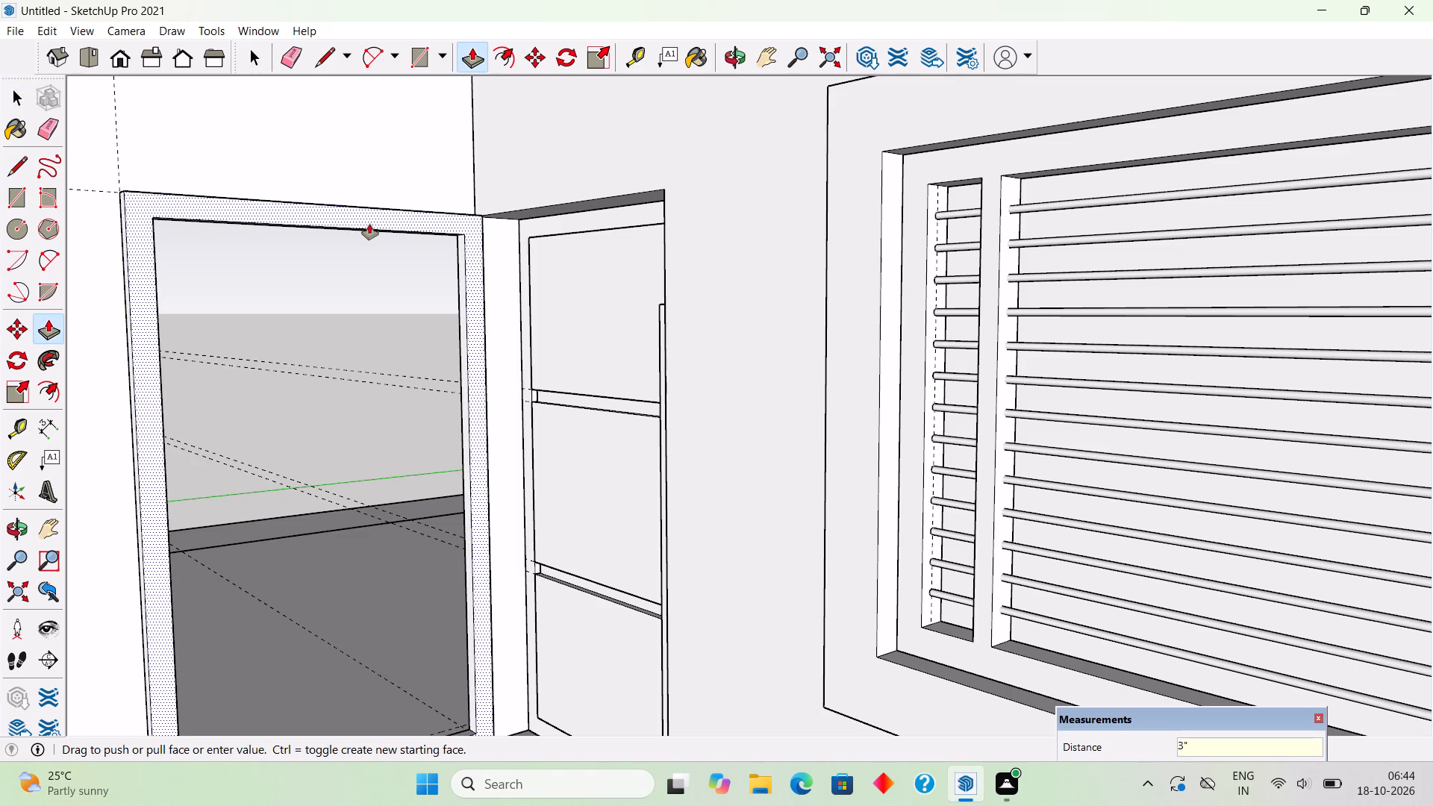
key("space")
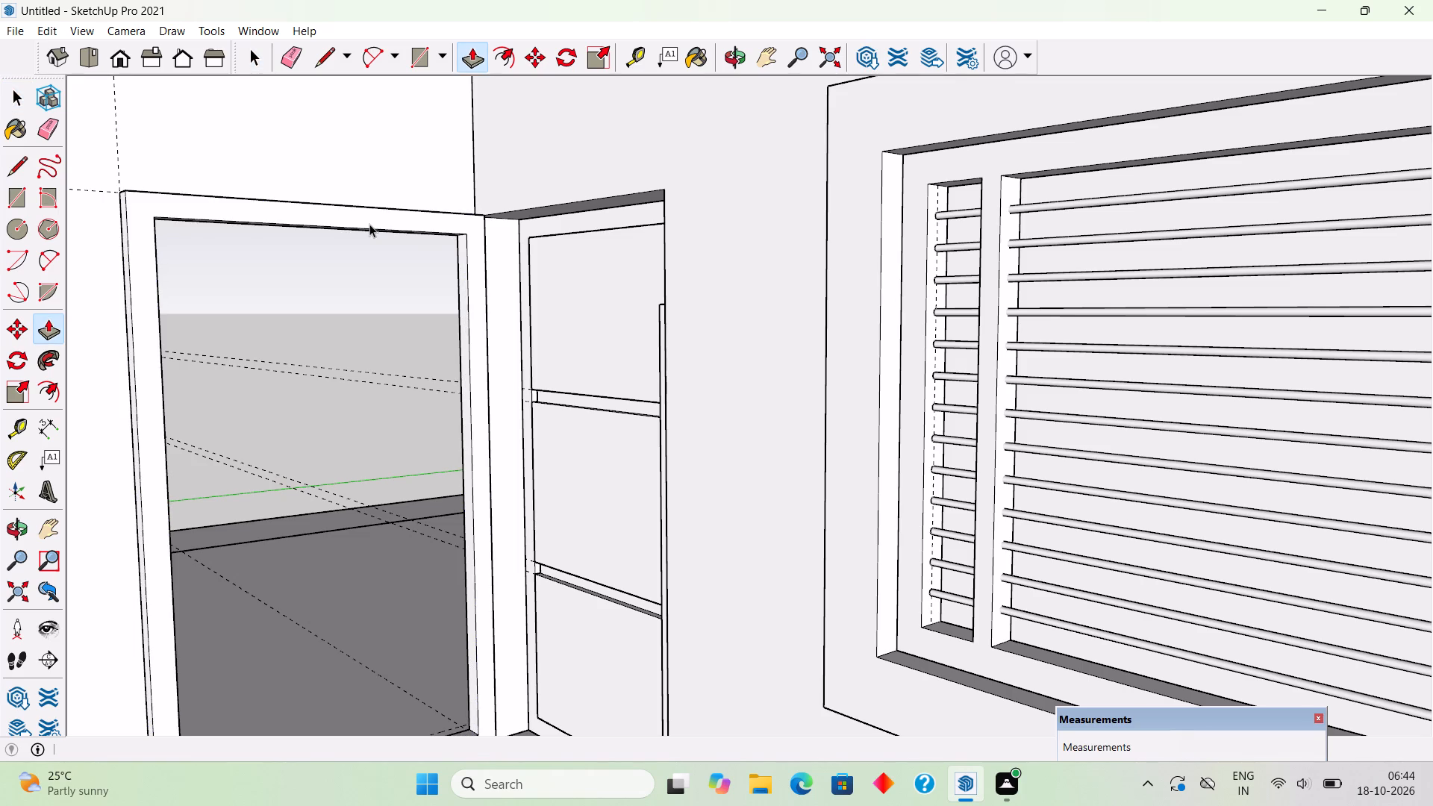
Group the whole new frame in the projecting wall's opening.
triple_click(379, 222)
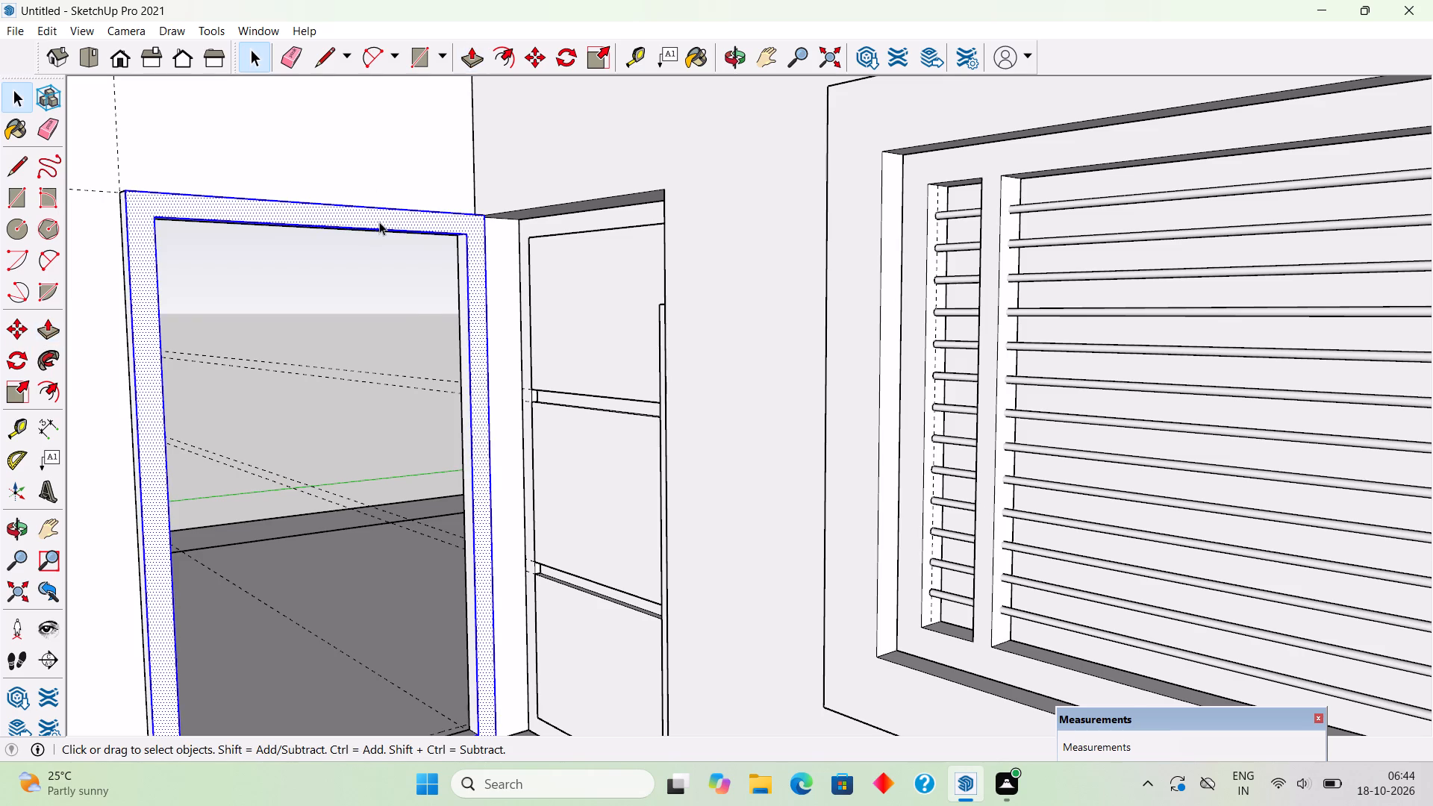
right_click(379, 222)
left_click(452, 381)
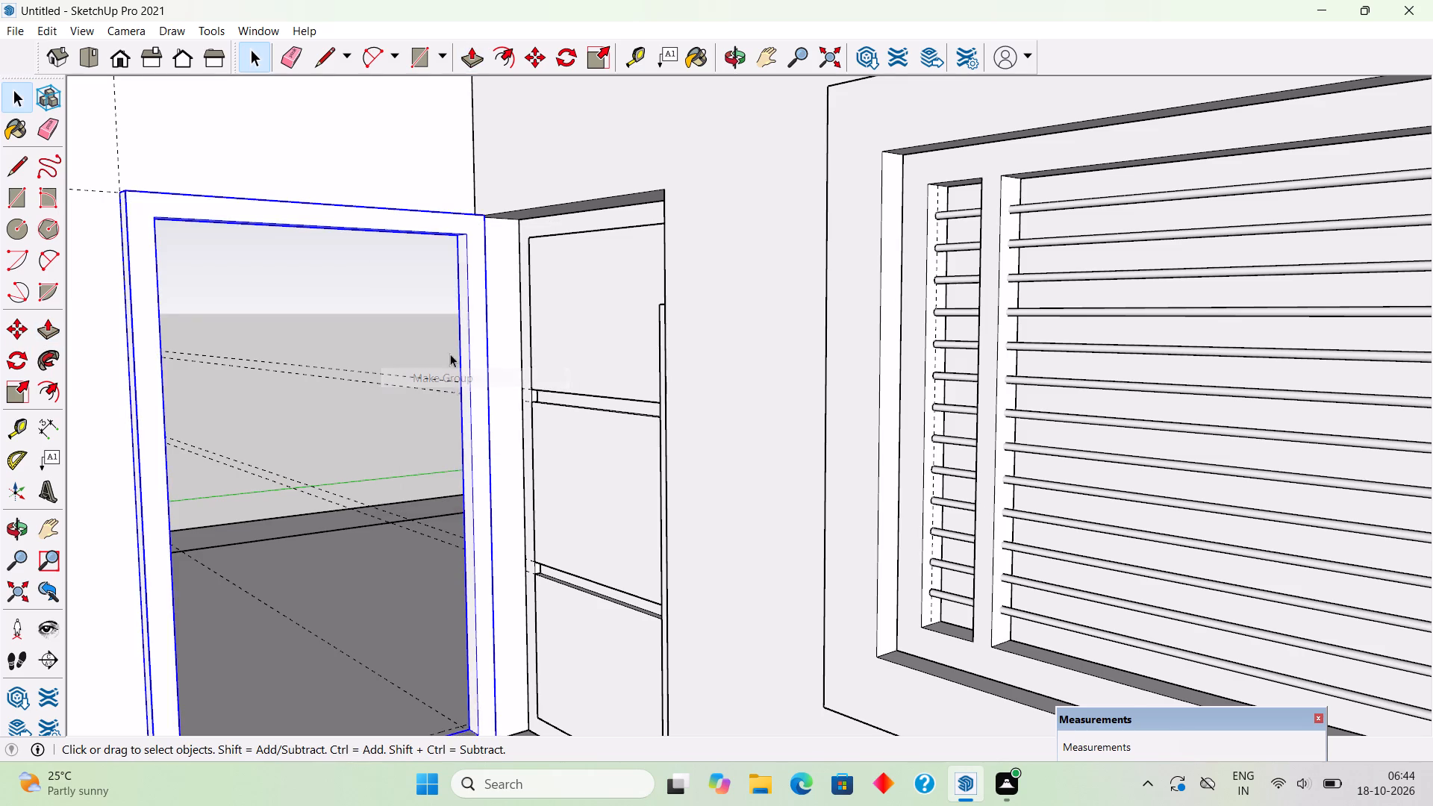
Move the new frame by its bottom corner back into the thickness of the projecting wall's opening.
scroll(436, 219, "down", 5)
scroll(494, 396, "up", 5)
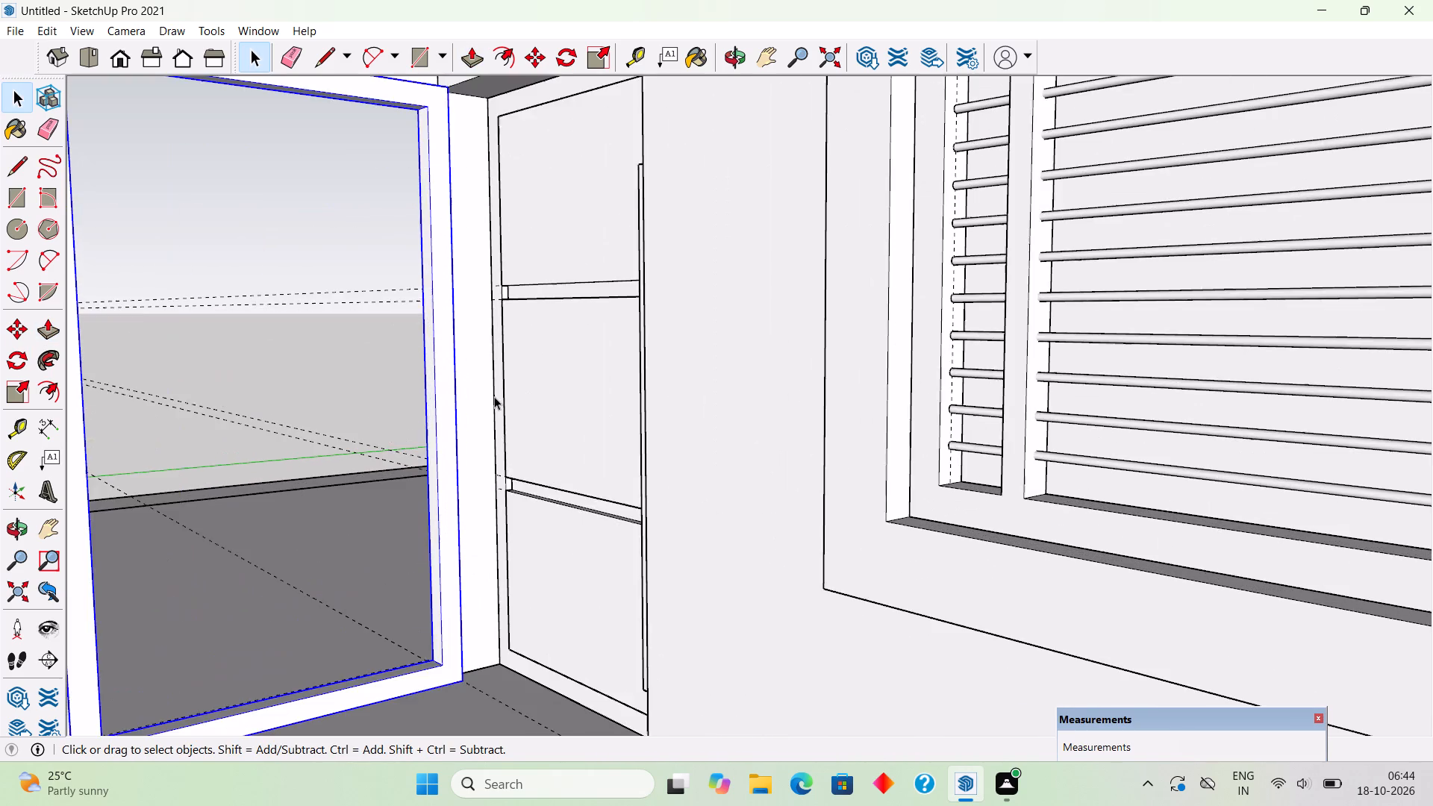
scroll(494, 396, "down", 2)
scroll(463, 630, "up", 9)
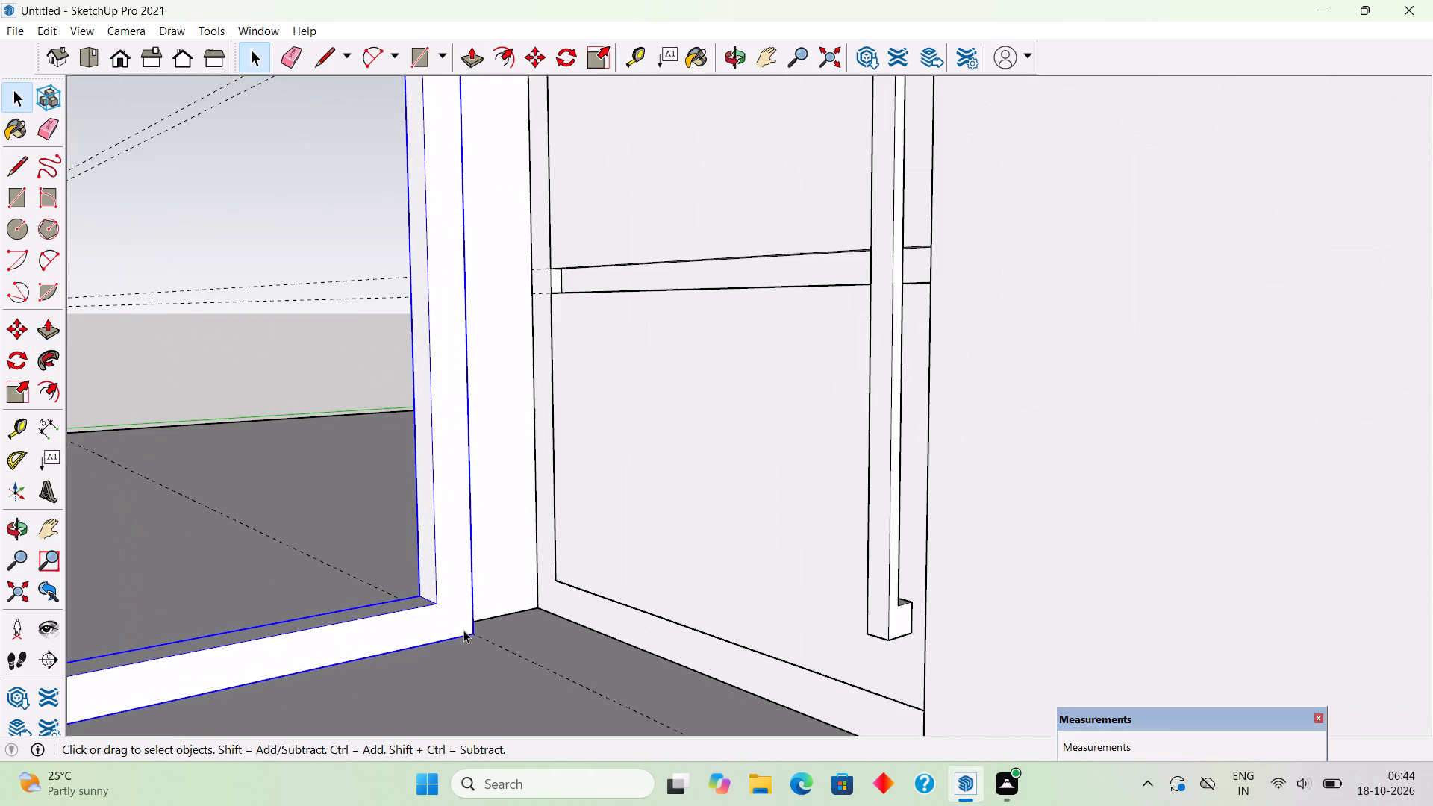
key("m")
left_click(471, 638)
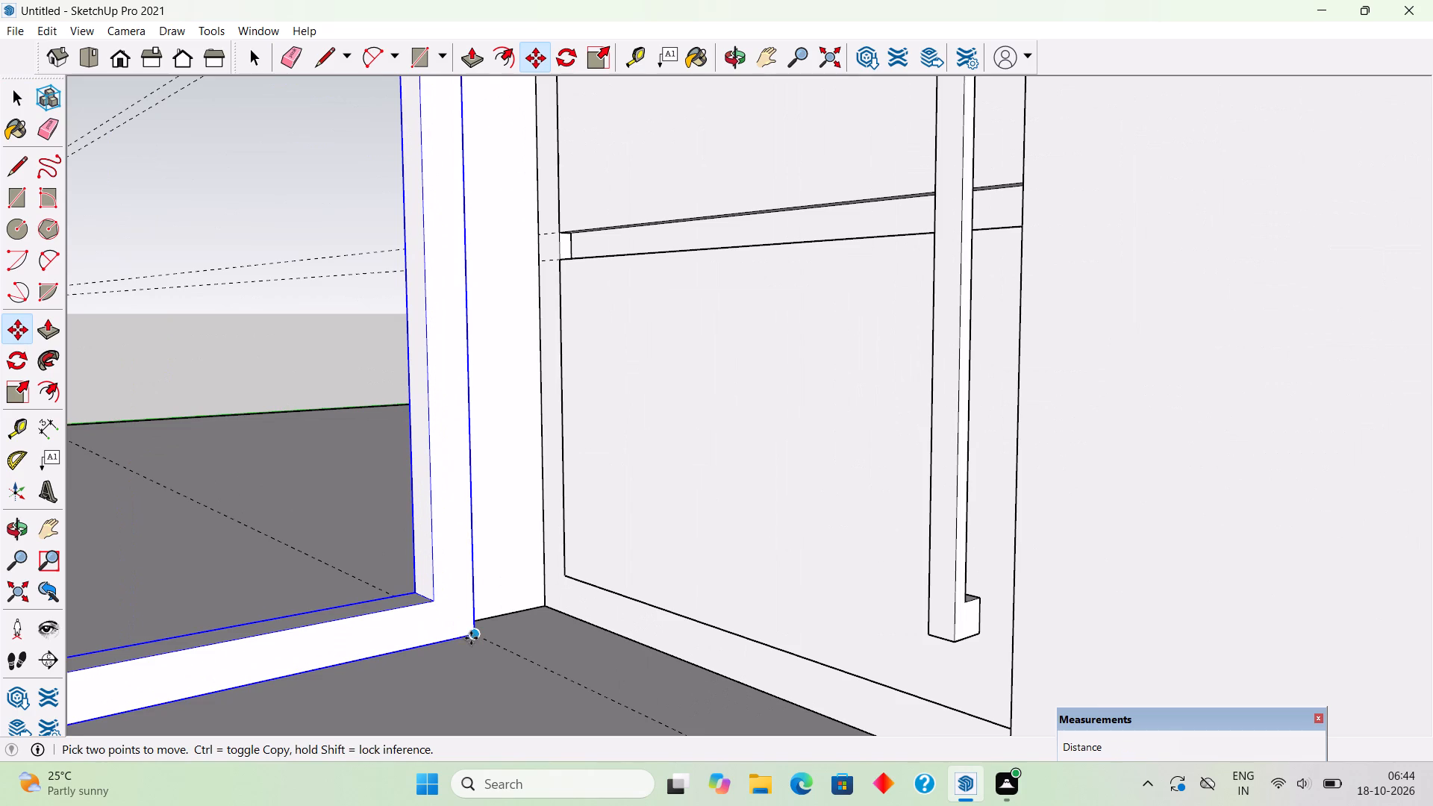
scroll(433, 611, "up", 3)
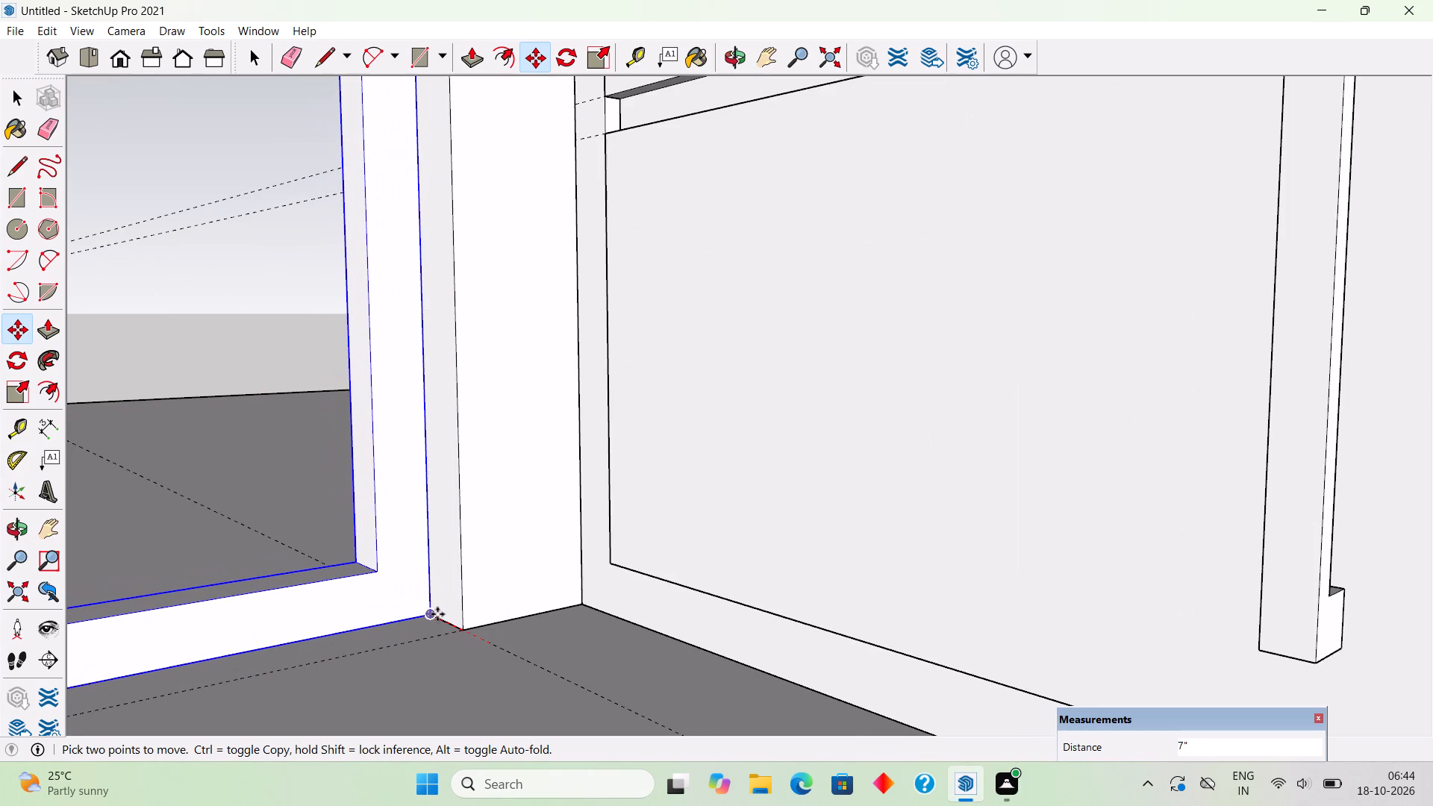
left_click(442, 617)
scroll(442, 617, "down", 8)
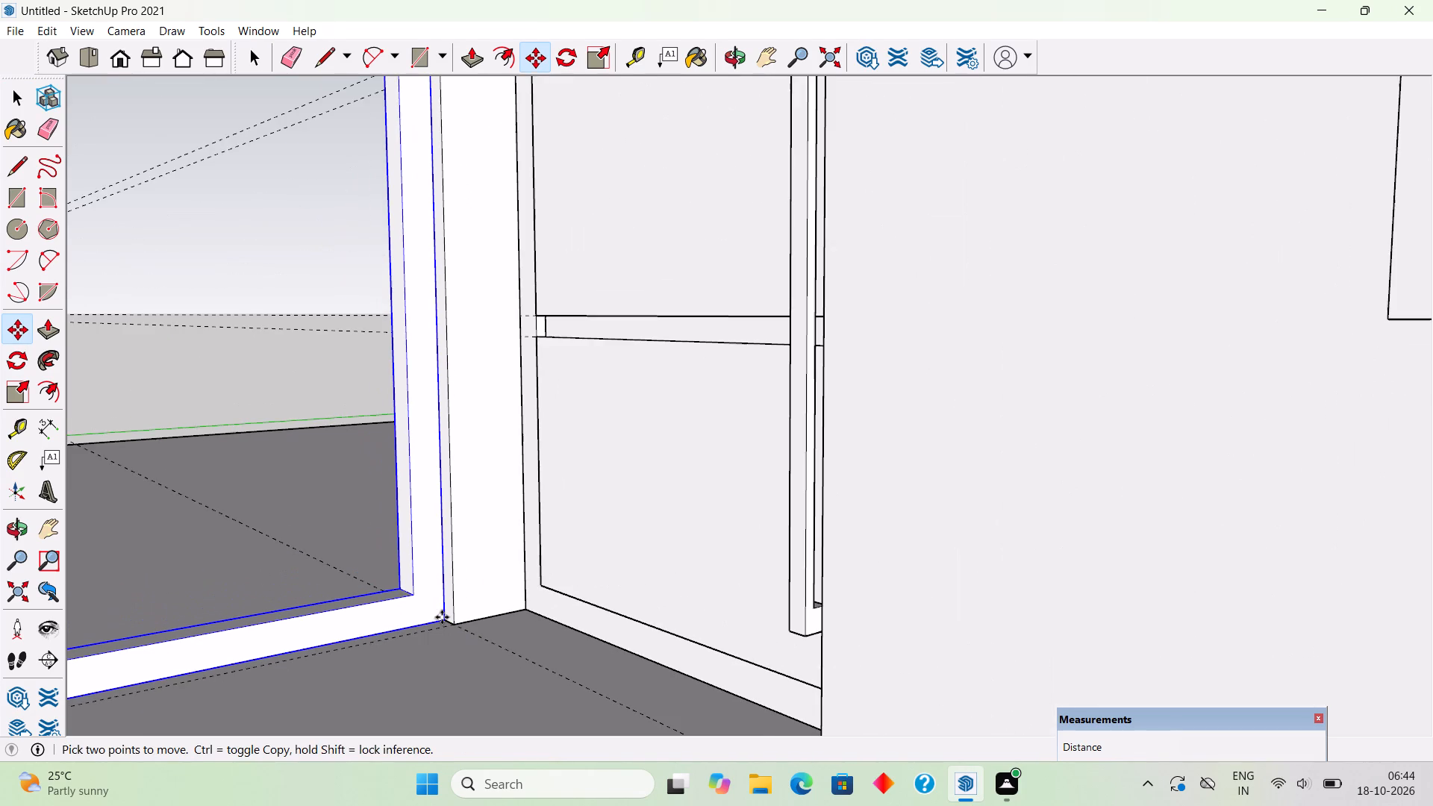
key("space")
left_click(352, 371)
Draw a 6' 6" by 3' 6" rectangle filling the inner opening of the frame in the projecting side wall.
scroll(393, 443, "down", 4)
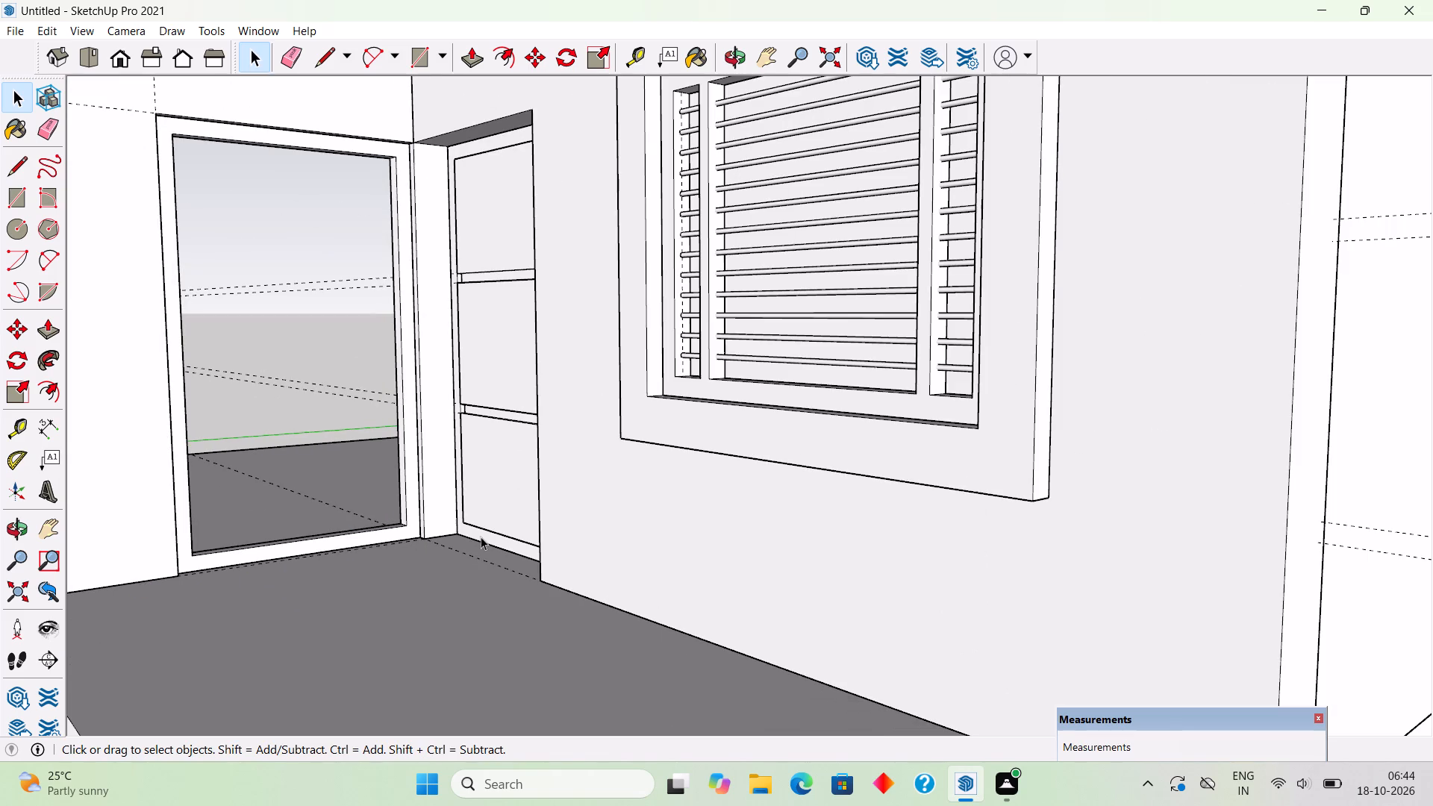
middle_click(481, 537)
middle_click_drag(352, 510, 342, 510)
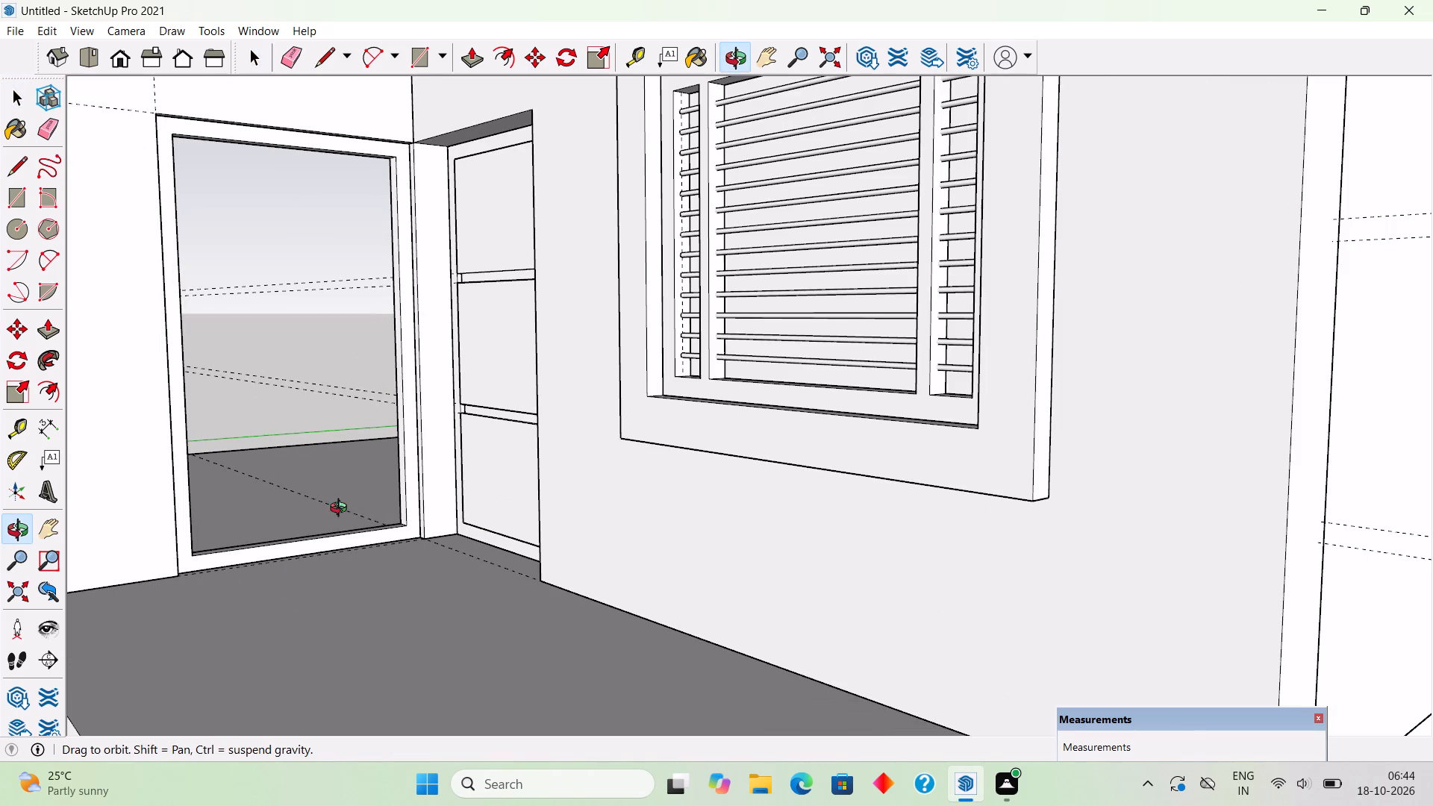
middle_click_drag(342, 510, 240, 468)
scroll(240, 468, "up", 2)
scroll(343, 221, "up", 4)
scroll(343, 221, "down", 3)
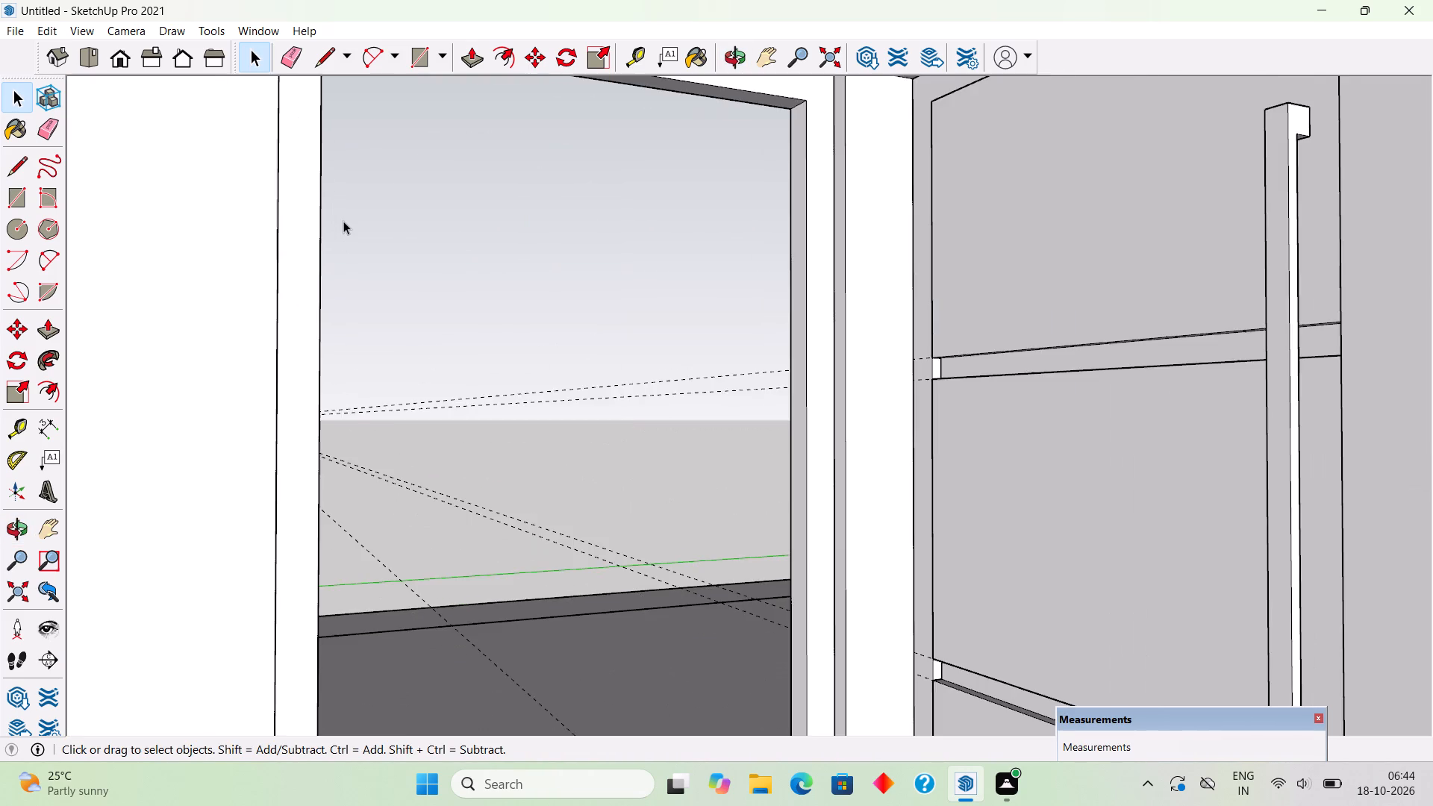
left_click(315, 259)
left_click(351, 262)
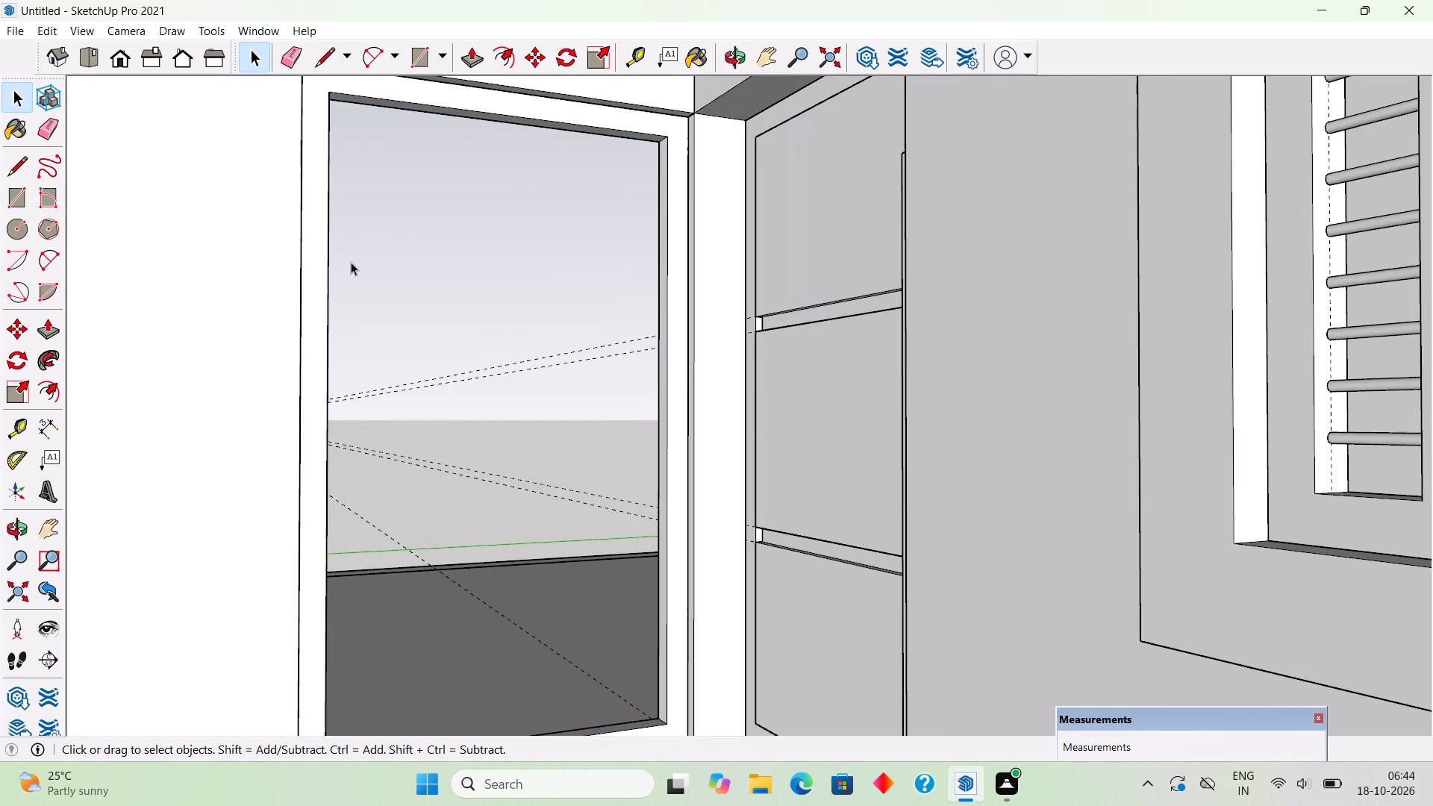
key("r")
left_click(331, 93)
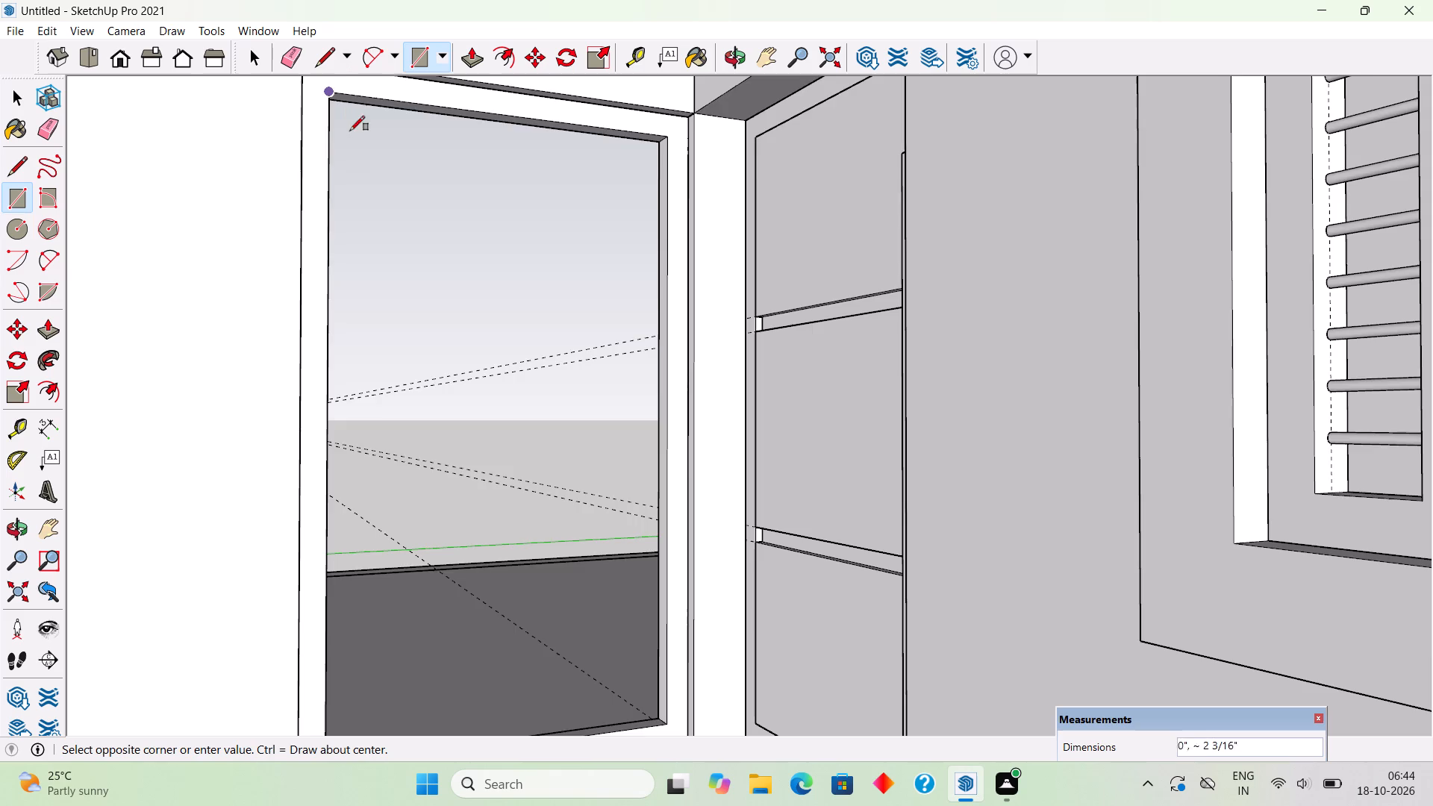
scroll(527, 338, "down", 3)
scroll(595, 510, "up", 11)
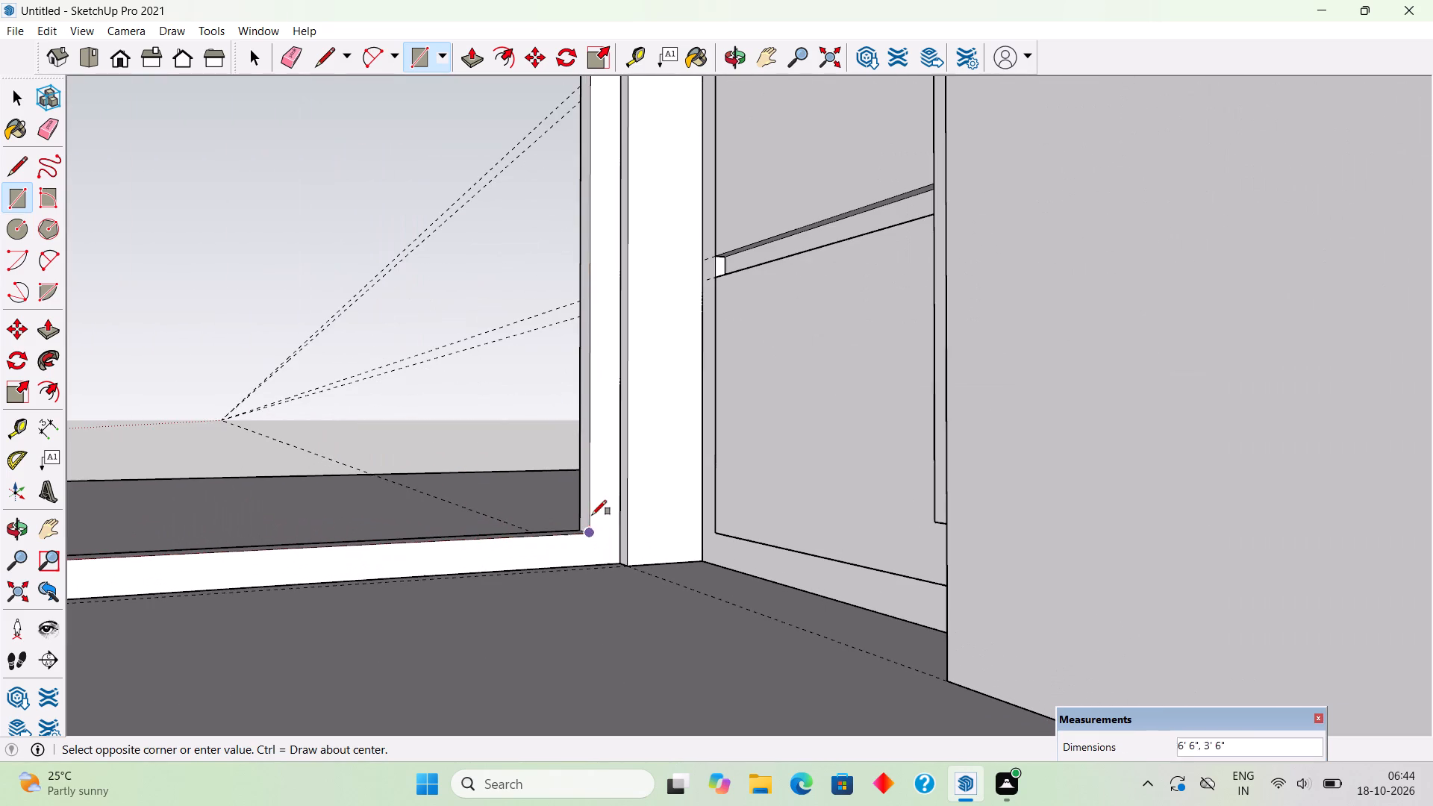
left_click(588, 529)
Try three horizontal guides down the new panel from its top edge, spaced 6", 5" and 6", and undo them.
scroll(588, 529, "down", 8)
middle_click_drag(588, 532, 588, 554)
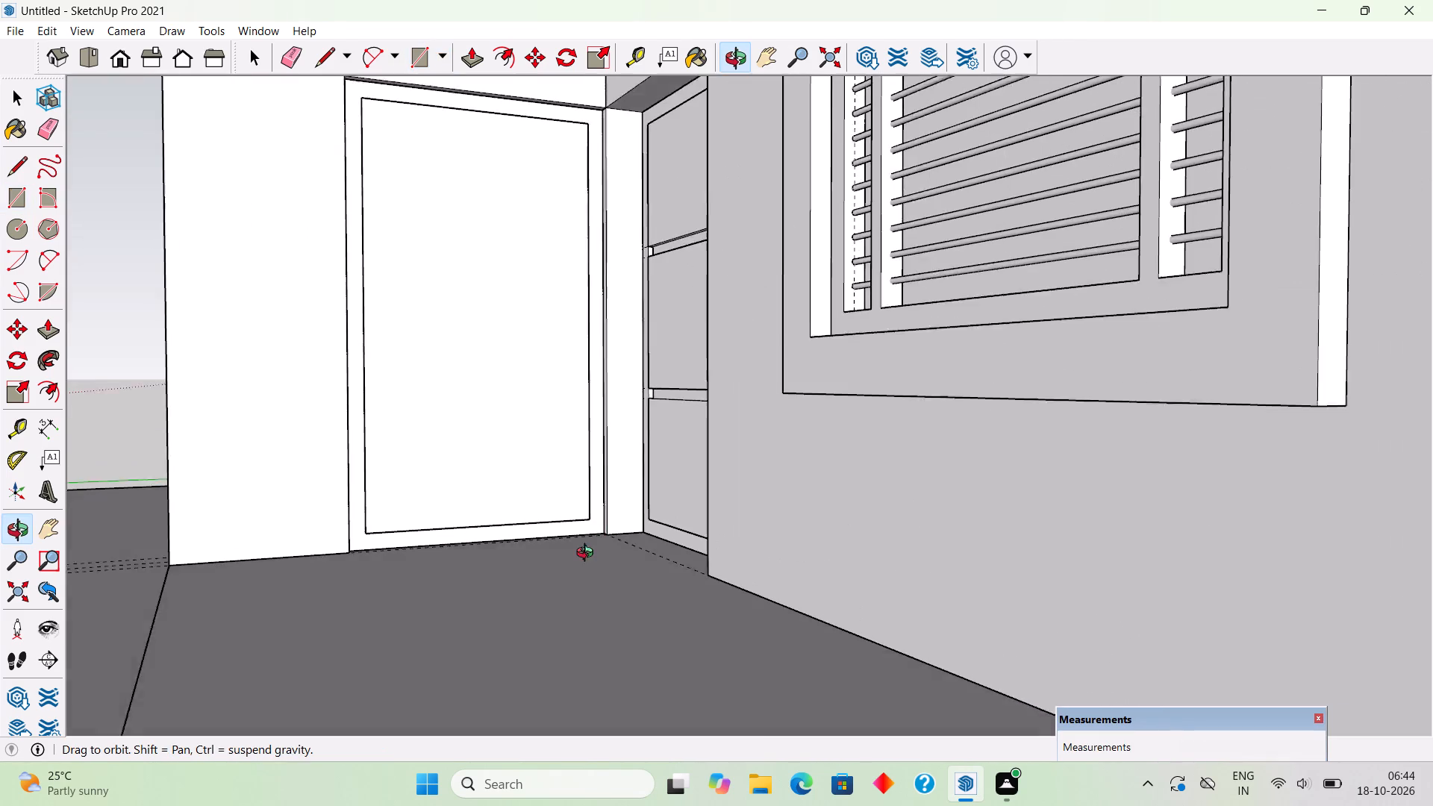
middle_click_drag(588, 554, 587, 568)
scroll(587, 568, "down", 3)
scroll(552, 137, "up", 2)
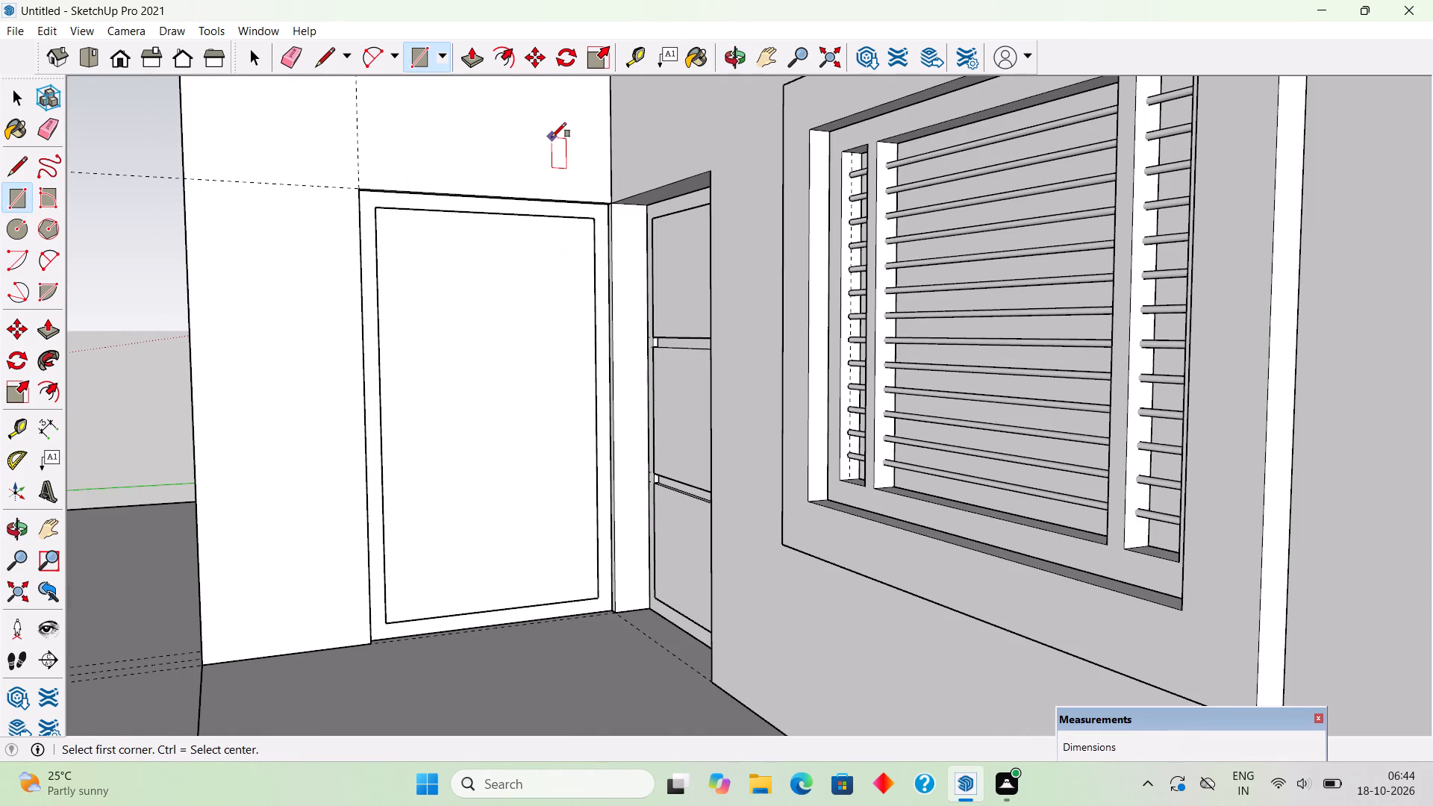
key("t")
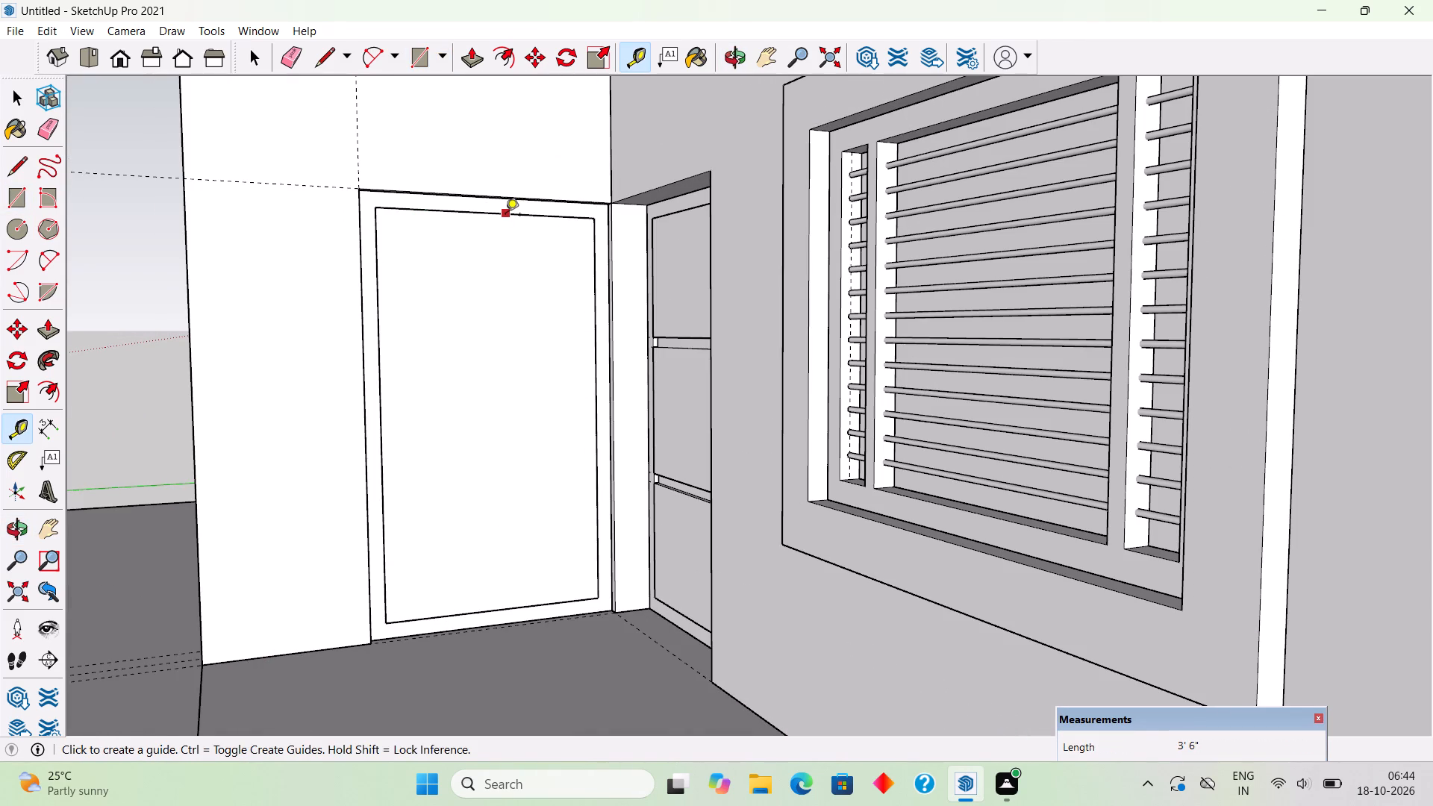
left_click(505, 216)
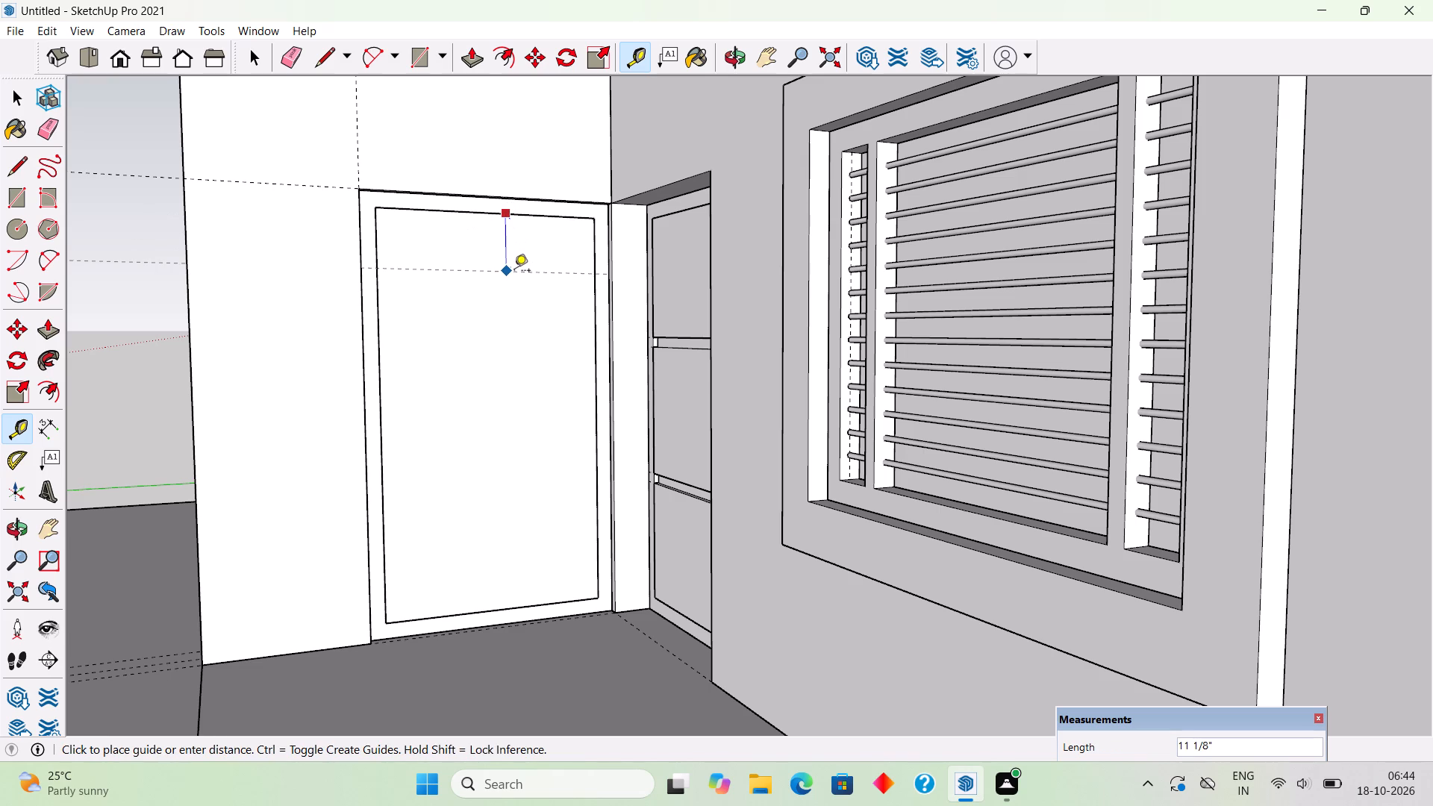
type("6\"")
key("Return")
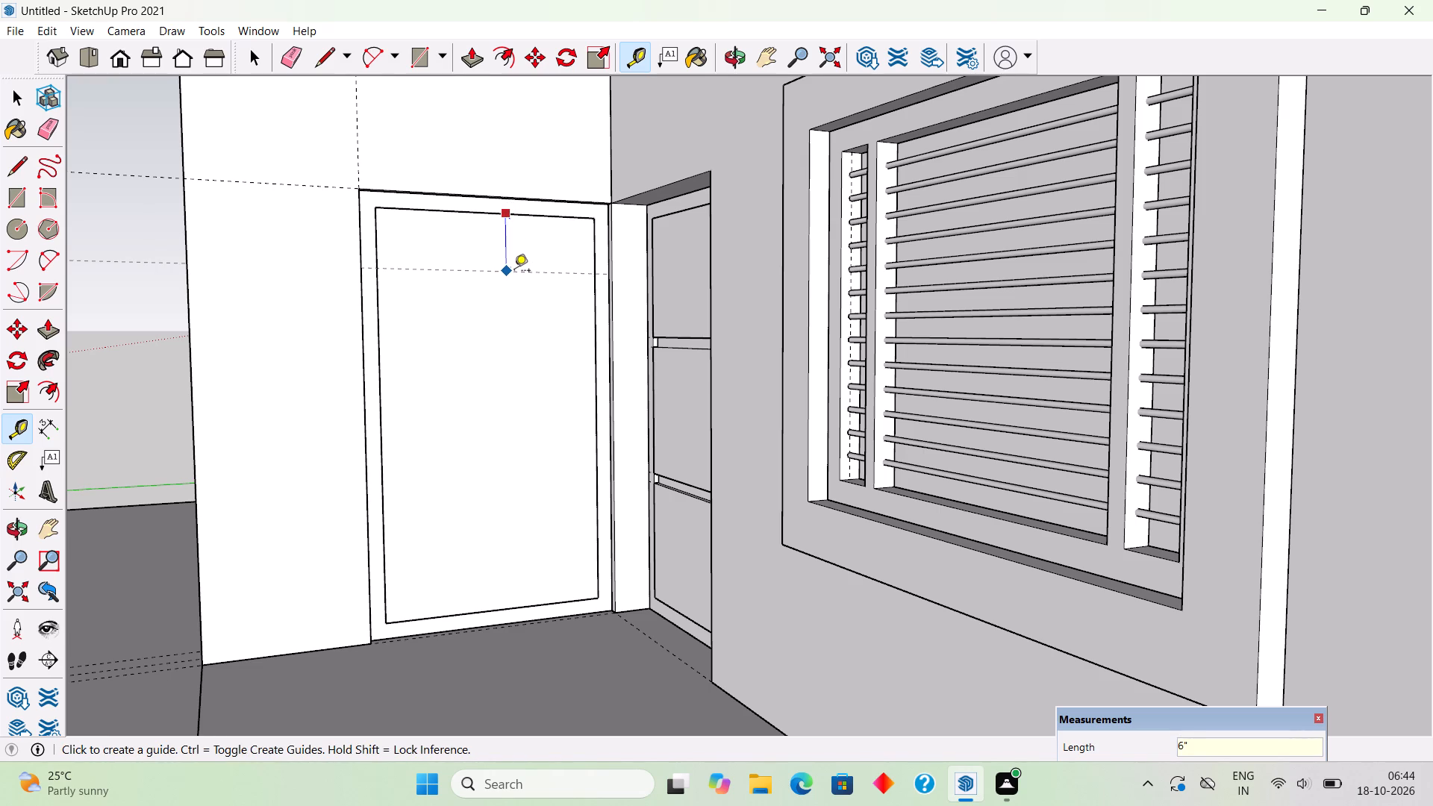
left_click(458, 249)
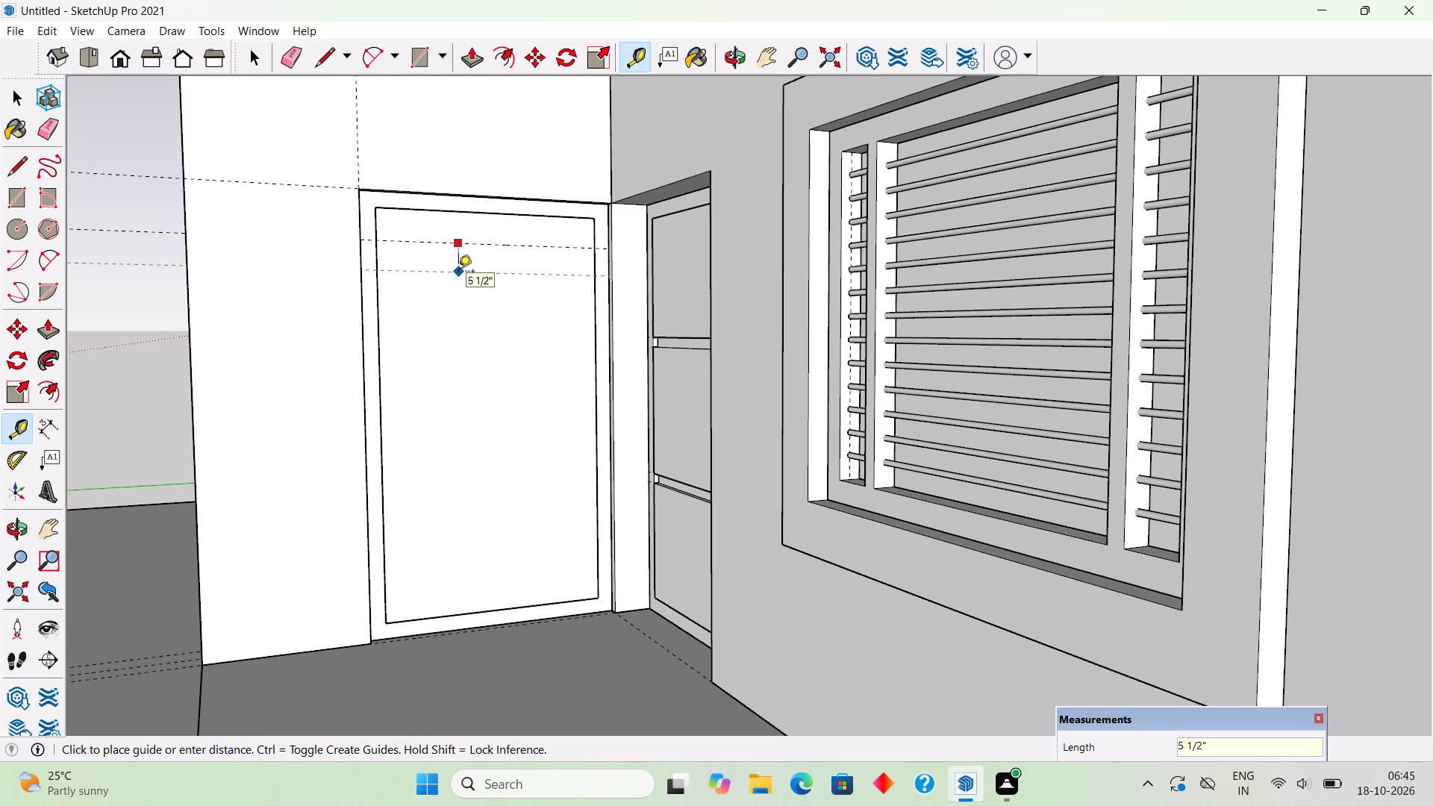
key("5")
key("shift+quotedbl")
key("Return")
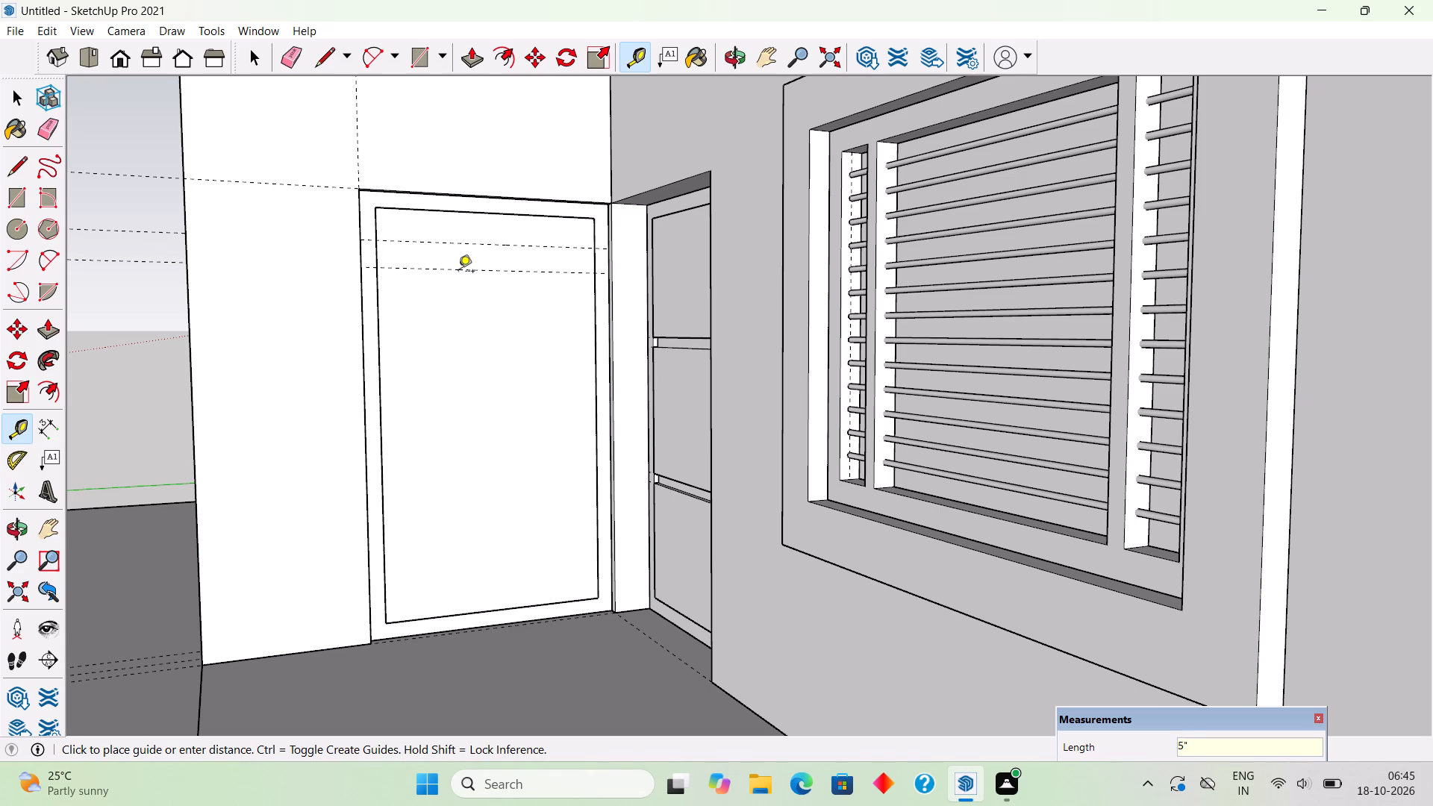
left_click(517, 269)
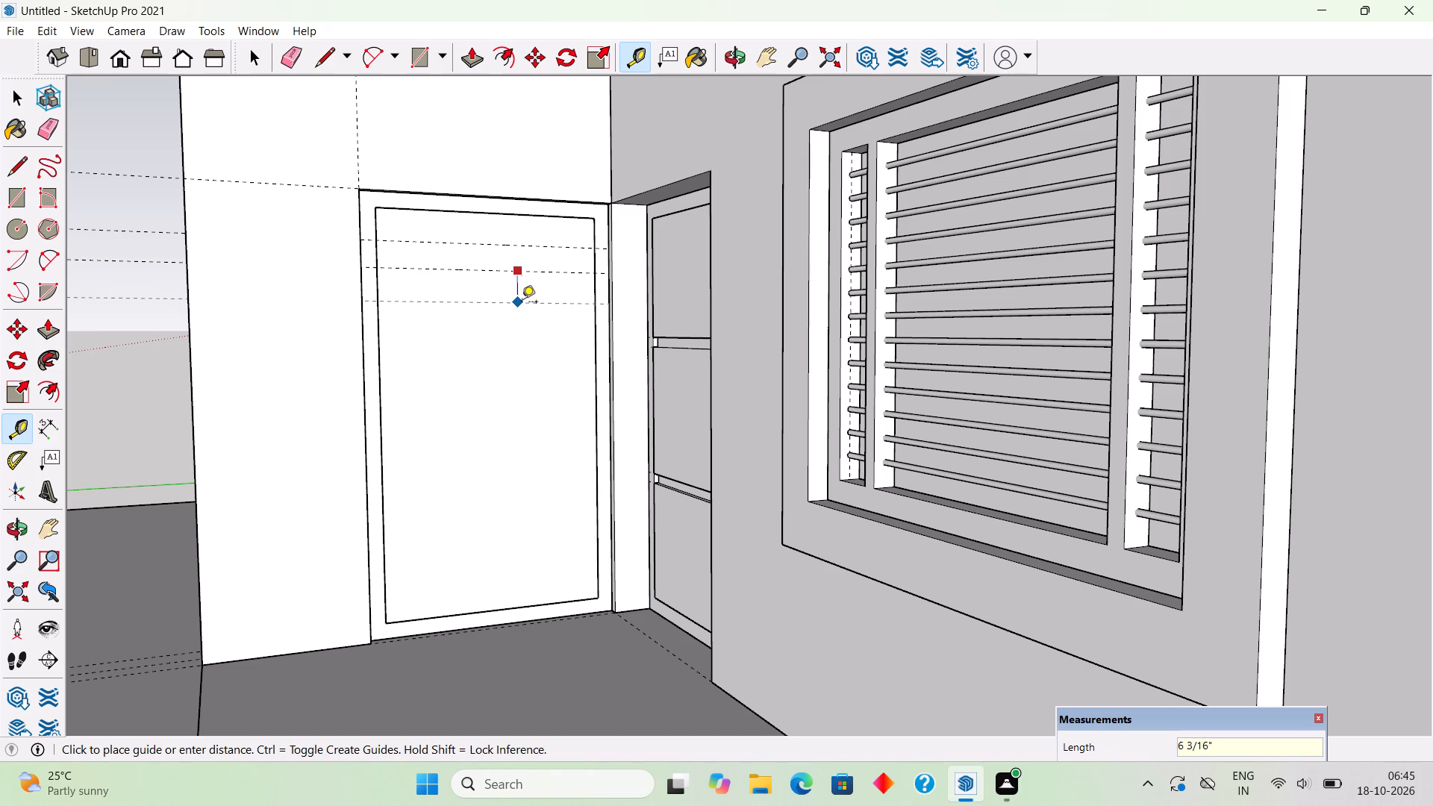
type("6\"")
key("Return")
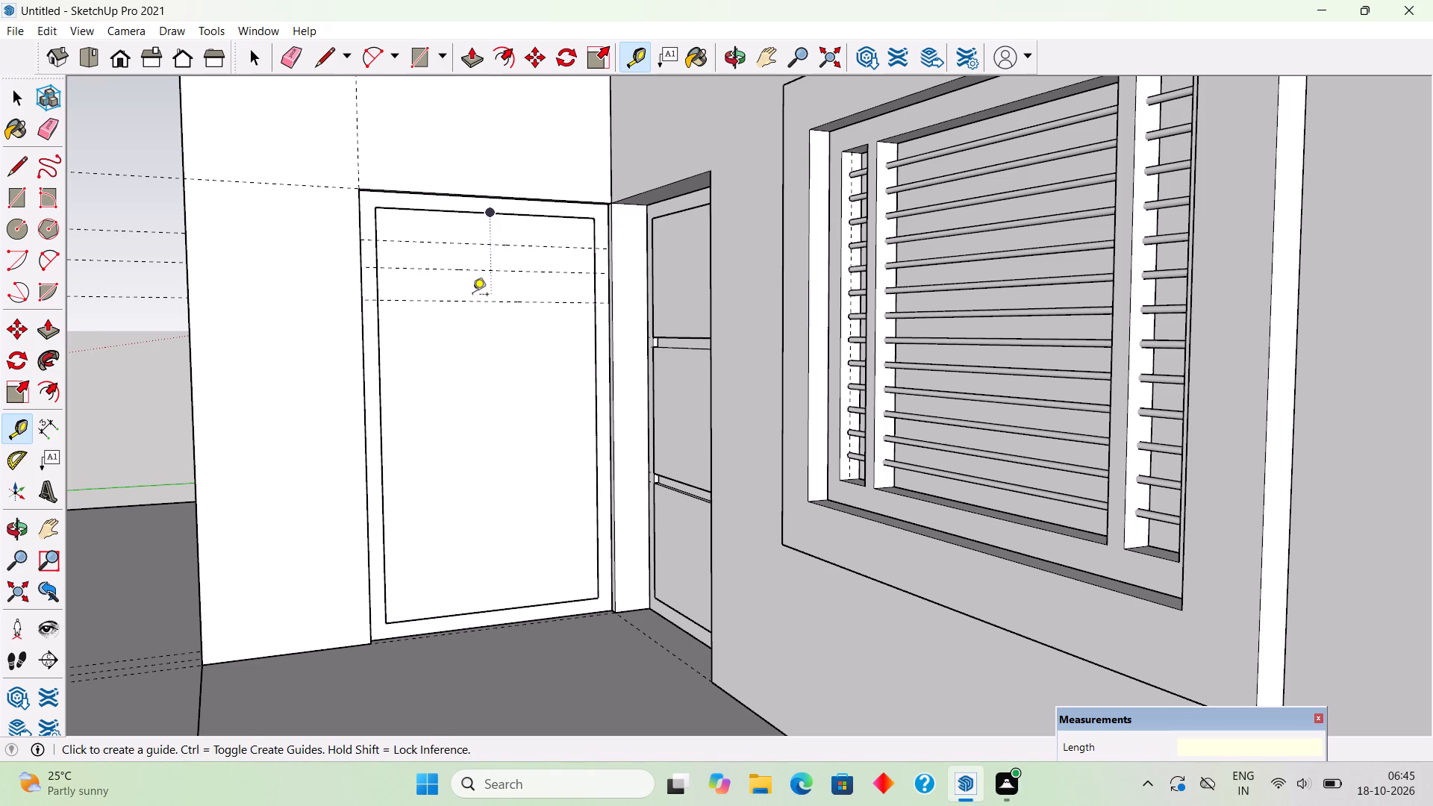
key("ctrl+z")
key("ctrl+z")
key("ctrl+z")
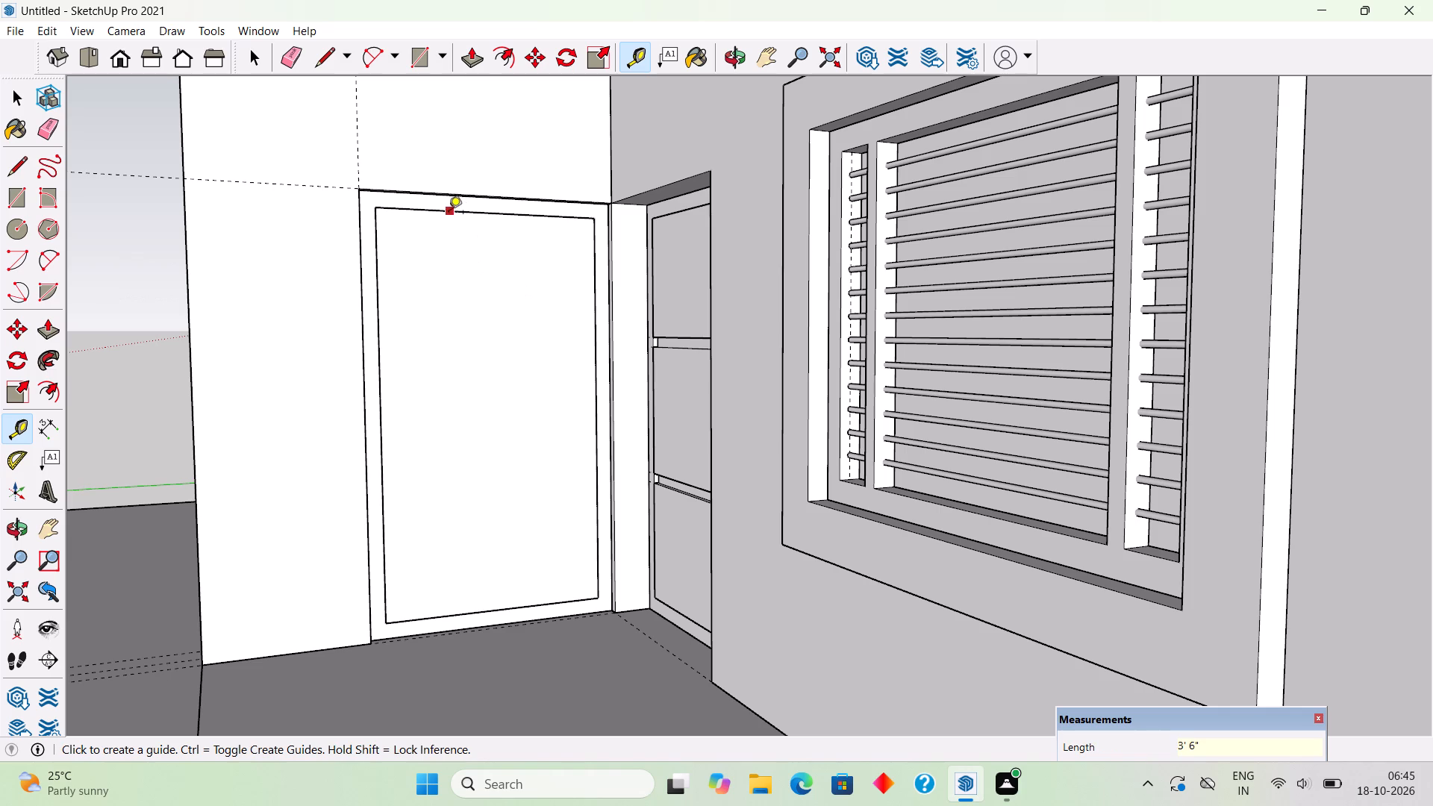
Place a horizontal guide 5" below the top edge of the panel in the side wall's frame.
left_click(449, 213)
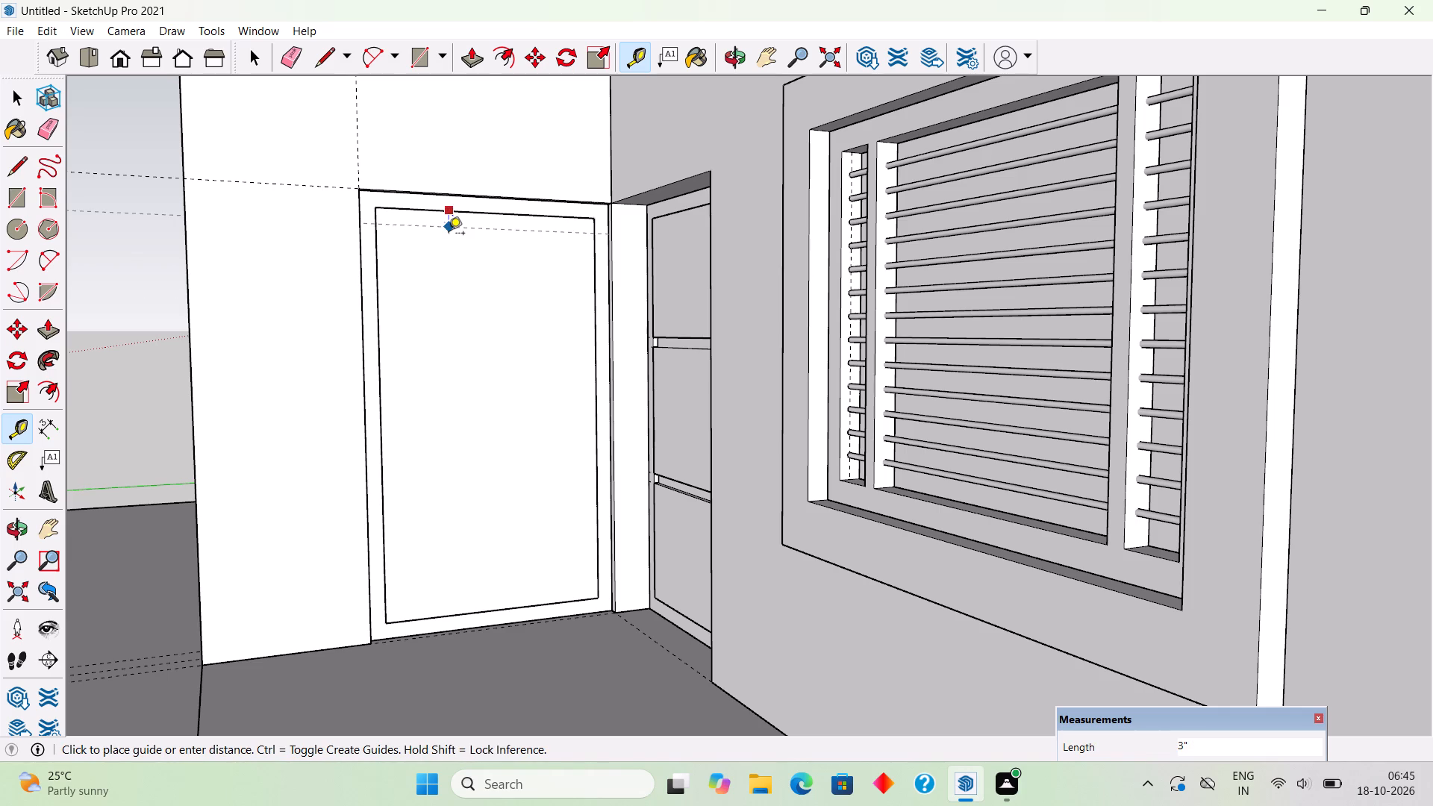
type("5\"")
key("Return")
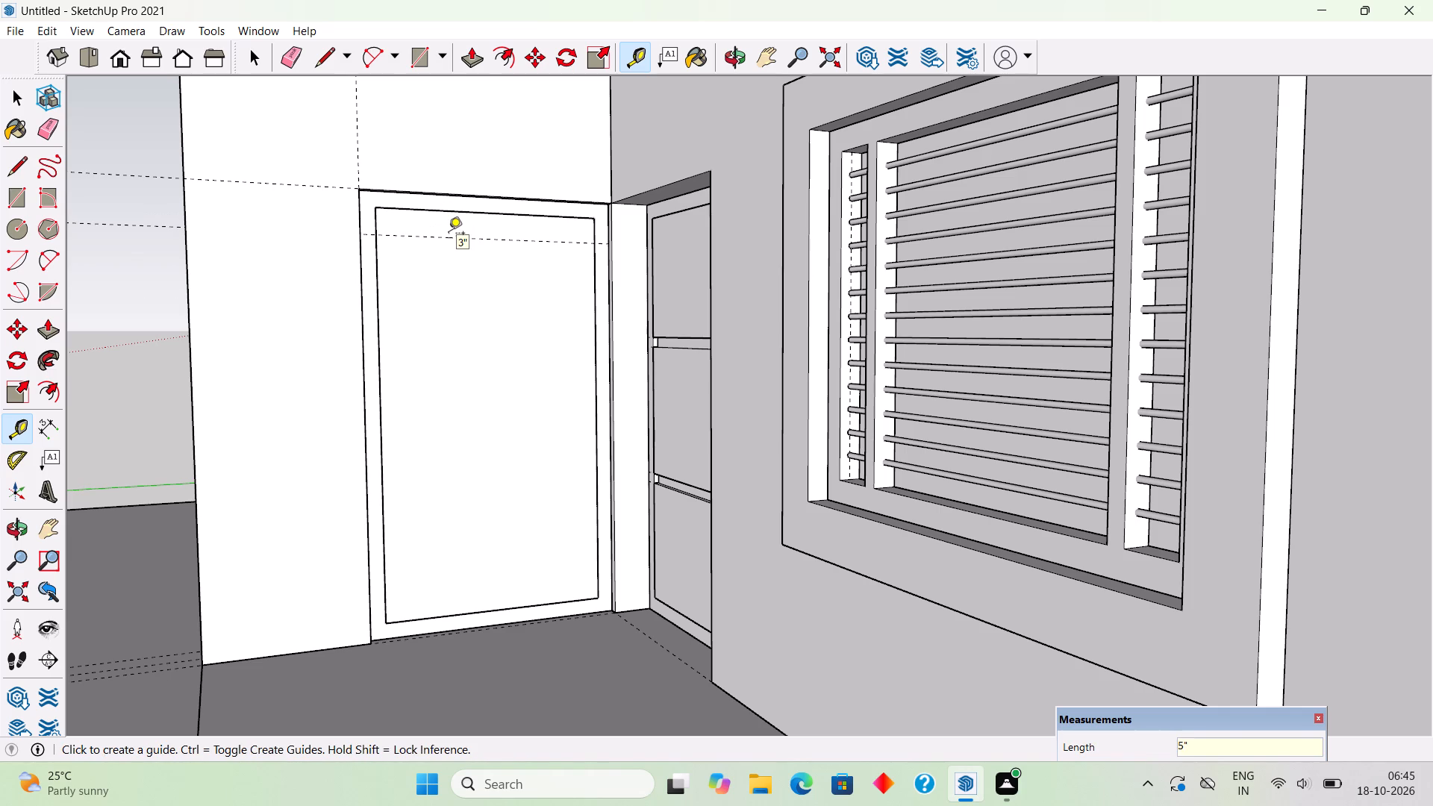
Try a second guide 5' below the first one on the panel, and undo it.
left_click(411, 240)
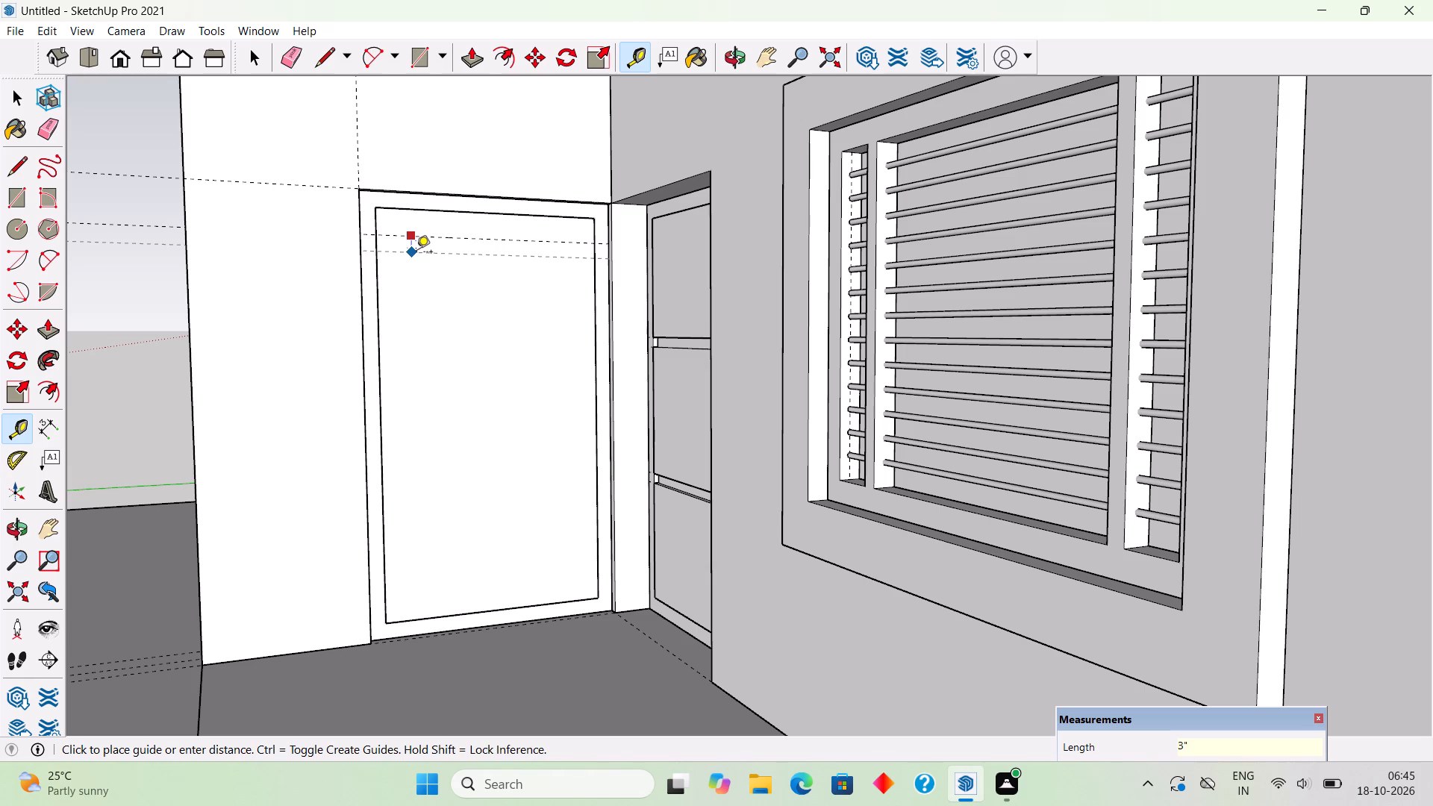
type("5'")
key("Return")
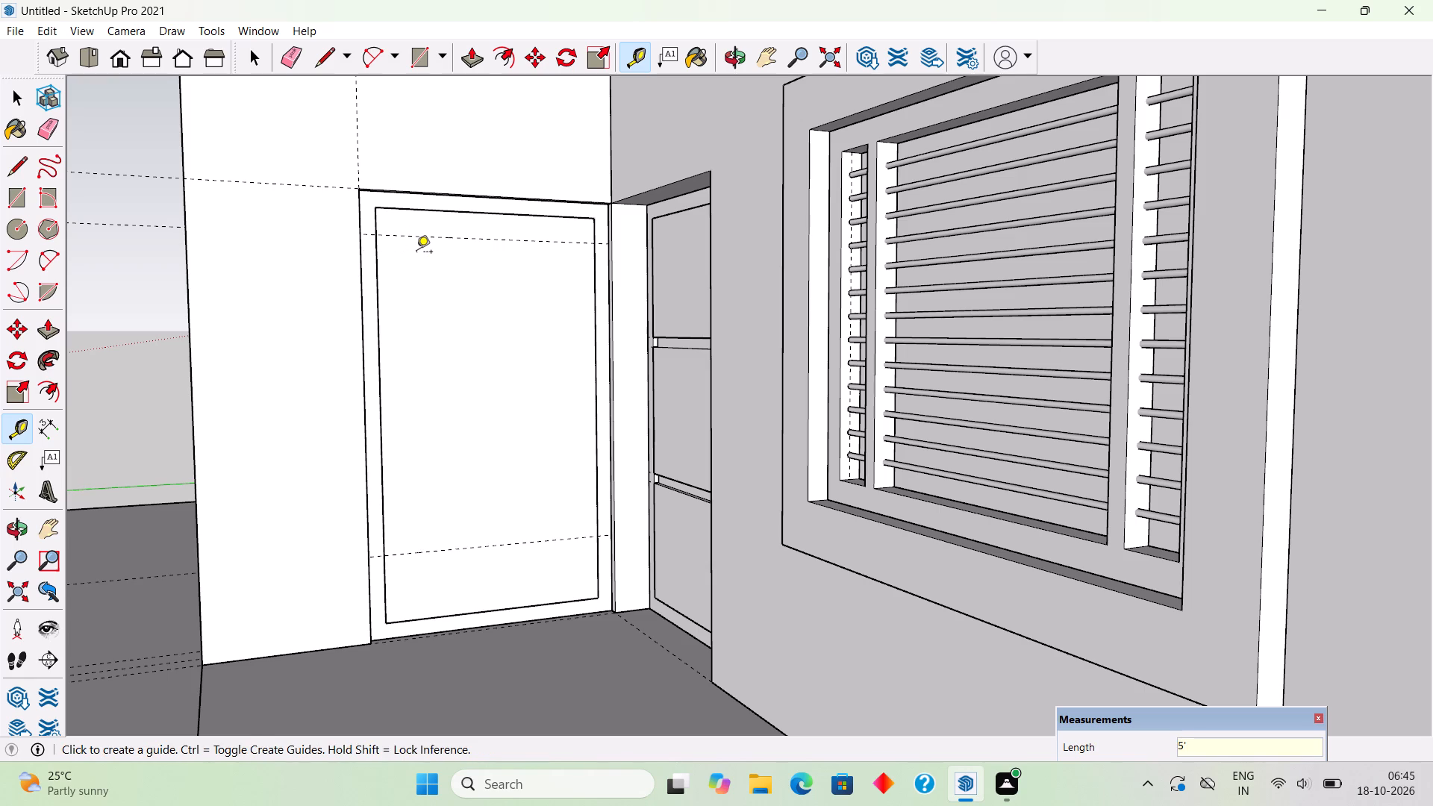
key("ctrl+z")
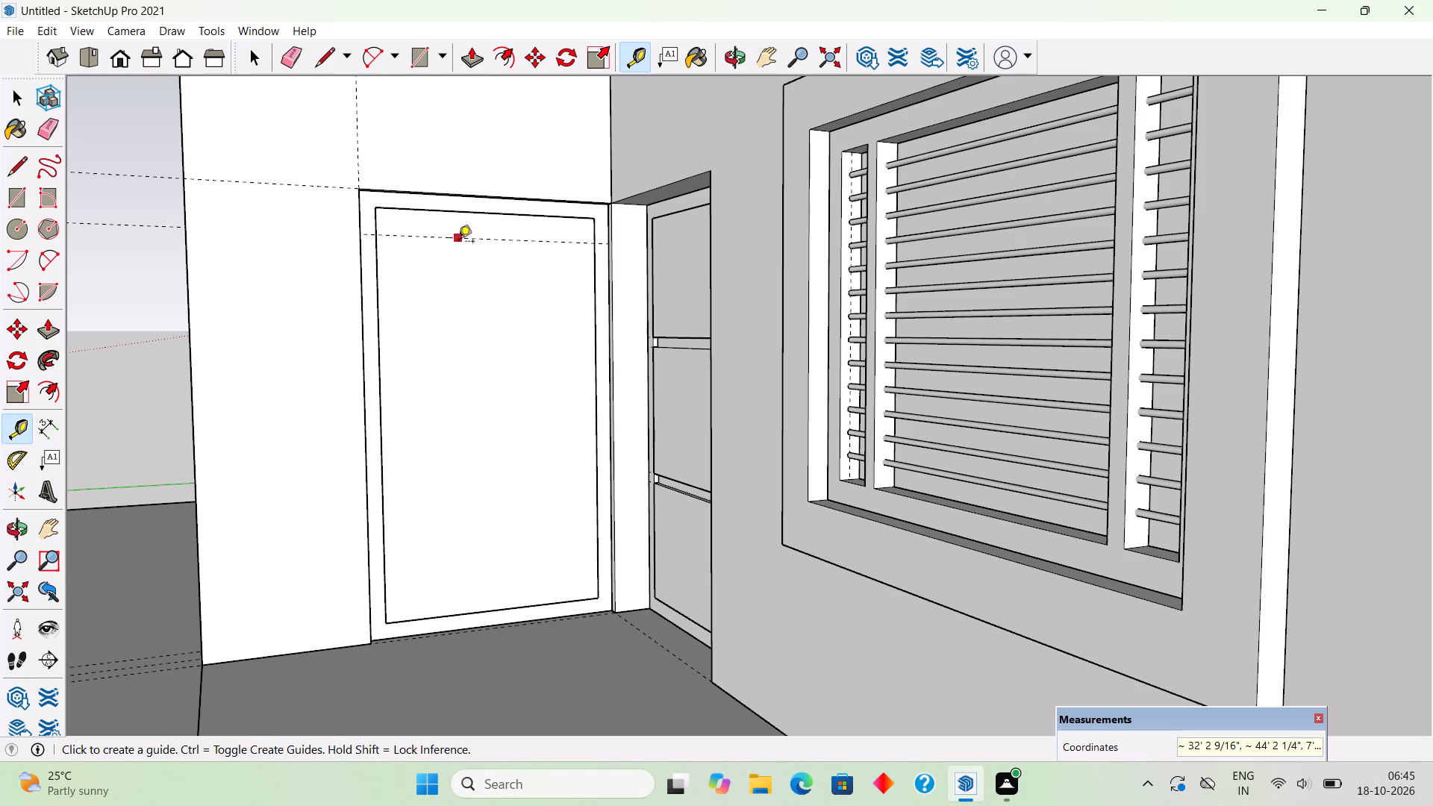
Add three more horizontal guides down the panel, spaced 6", 5" and 1" successively below the first guide.
left_click(458, 243)
type("6\"")
key("Return")
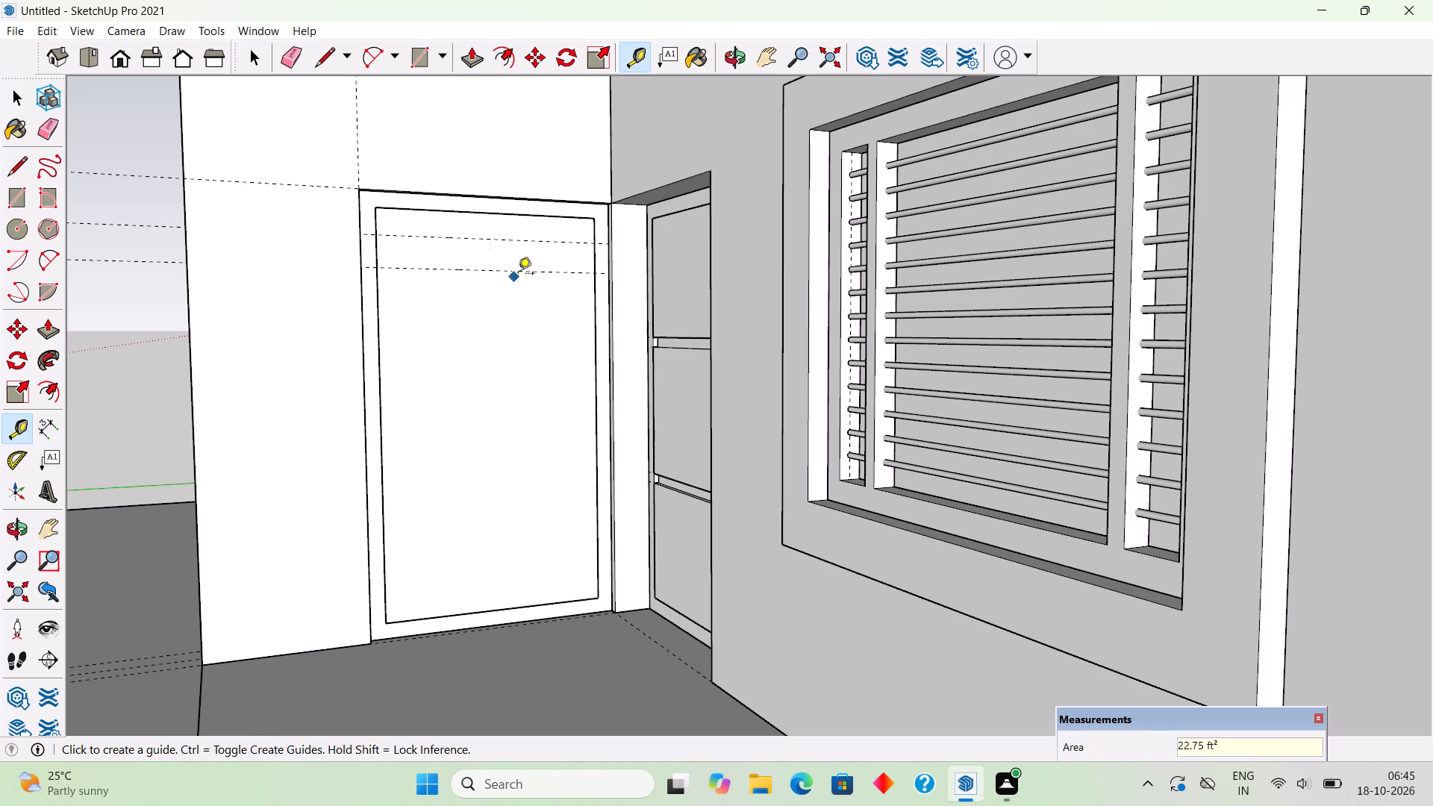
left_click(519, 275)
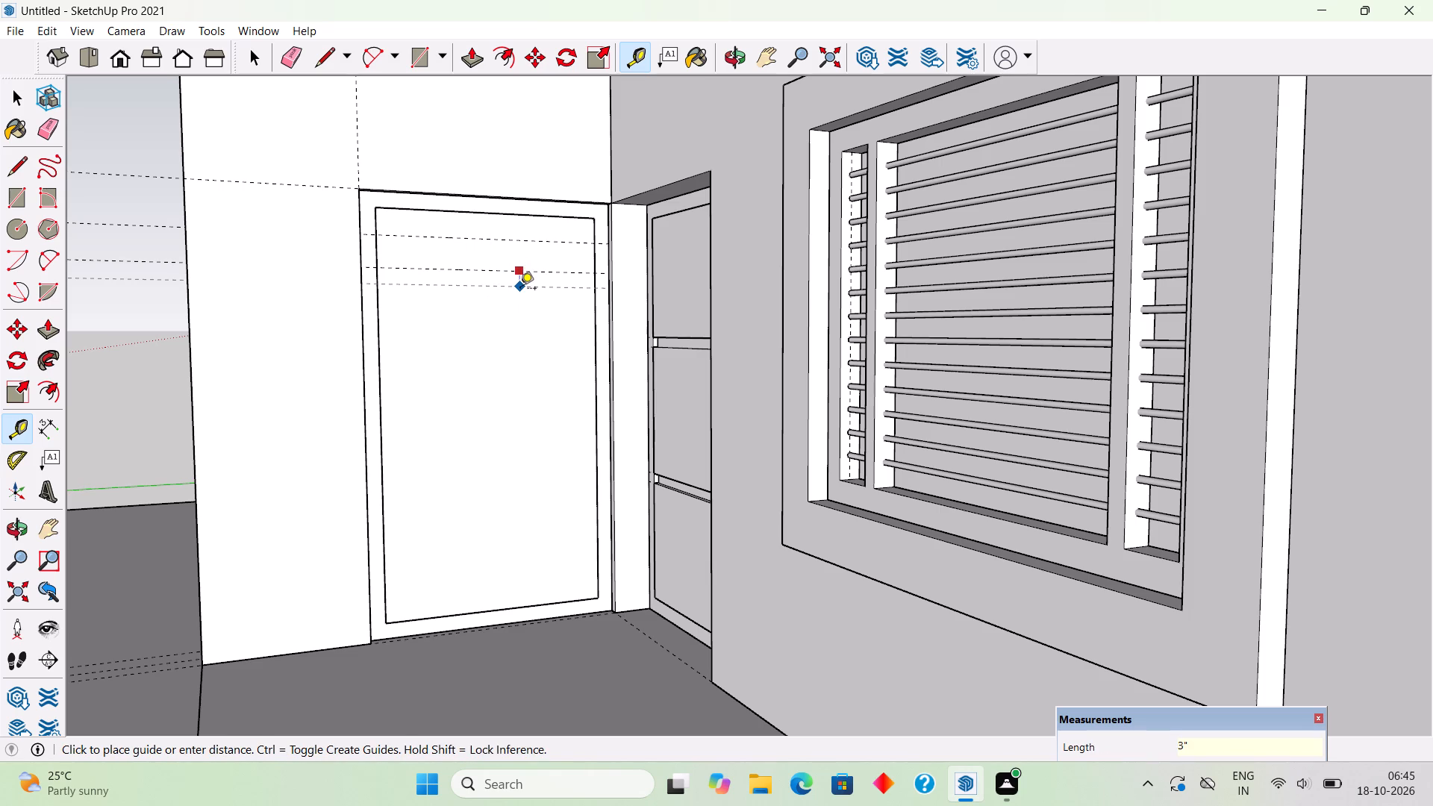
type("5\"")
key("Return")
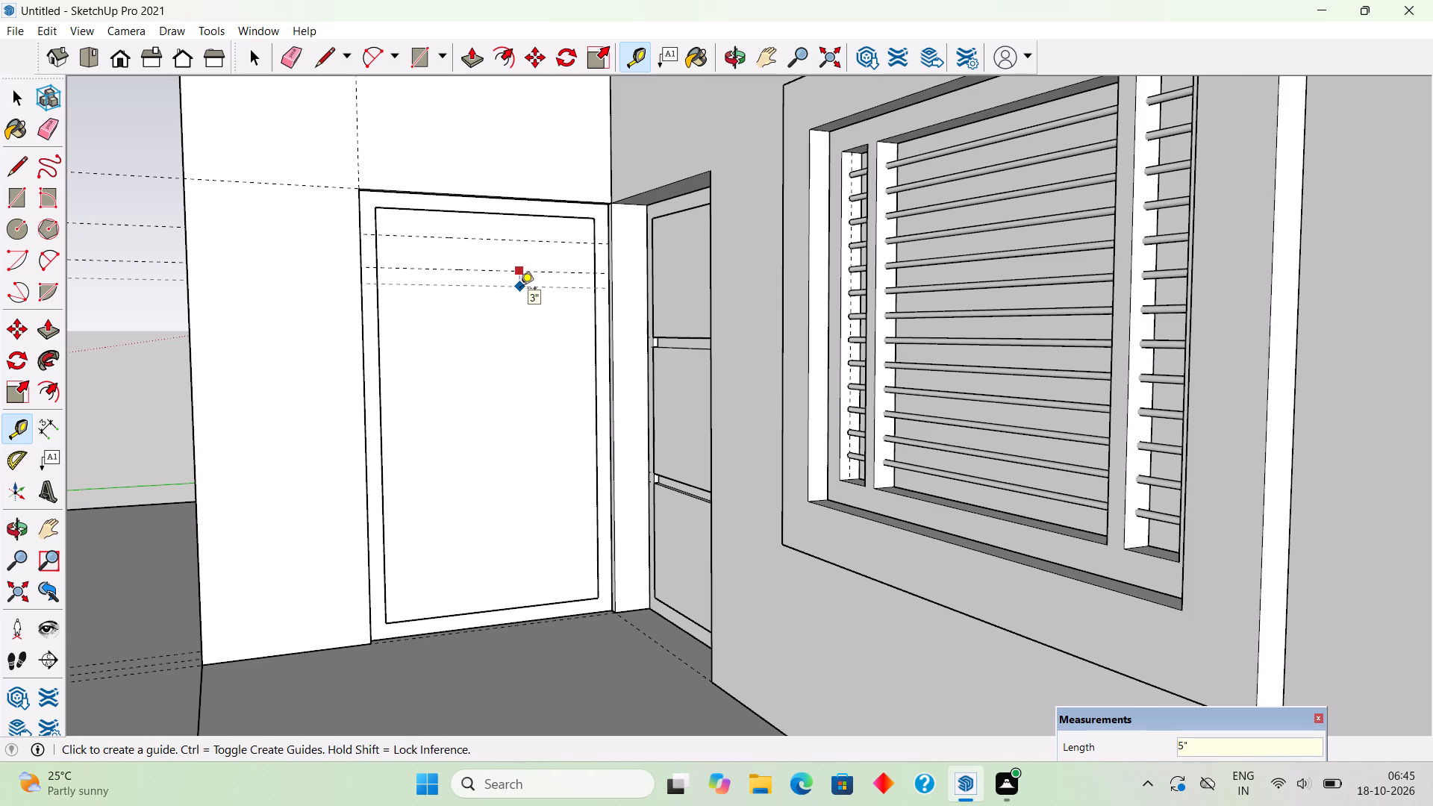
scroll(520, 290, "up", 2)
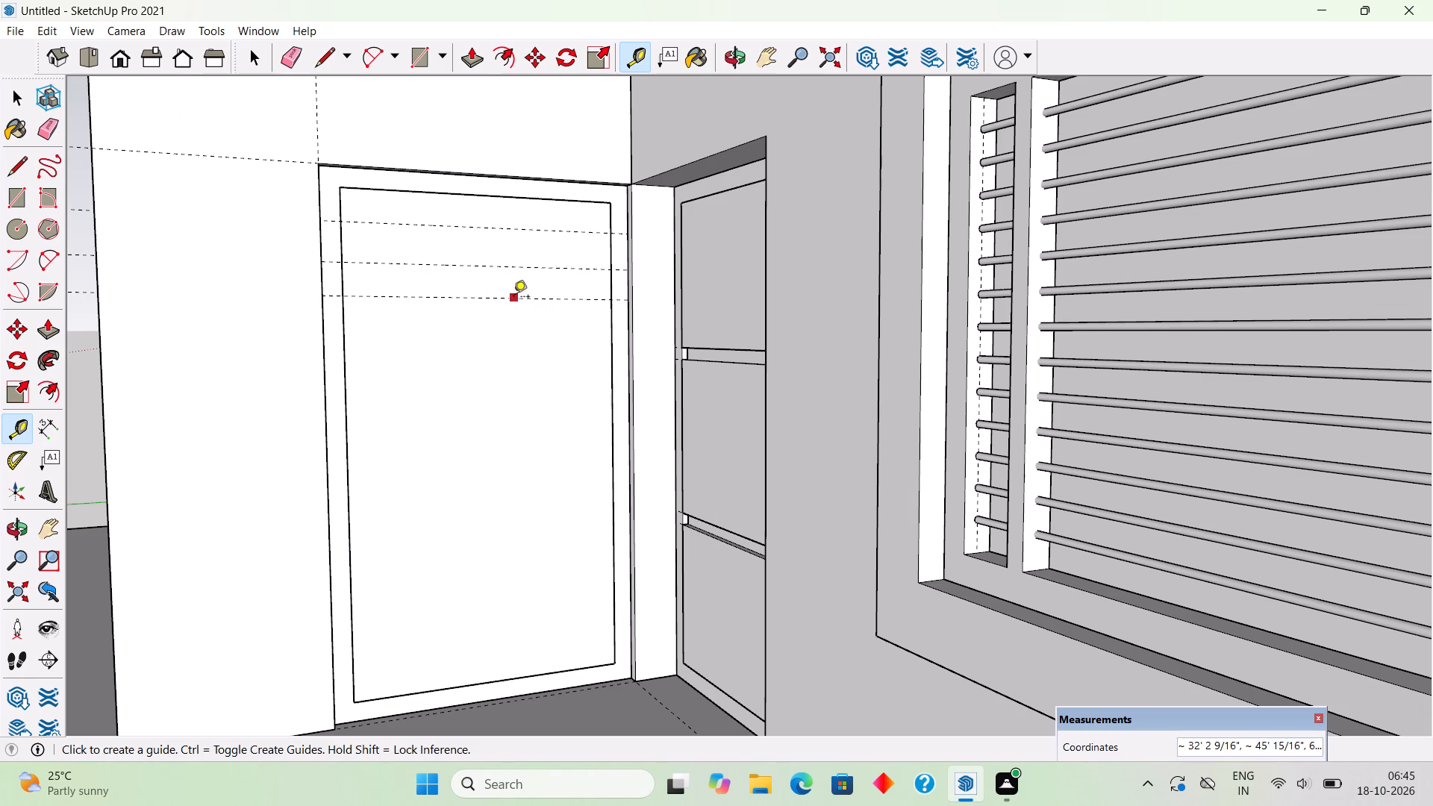
left_click(513, 298)
type("1\"")
key("Return")
scroll(518, 312, "up", 1)
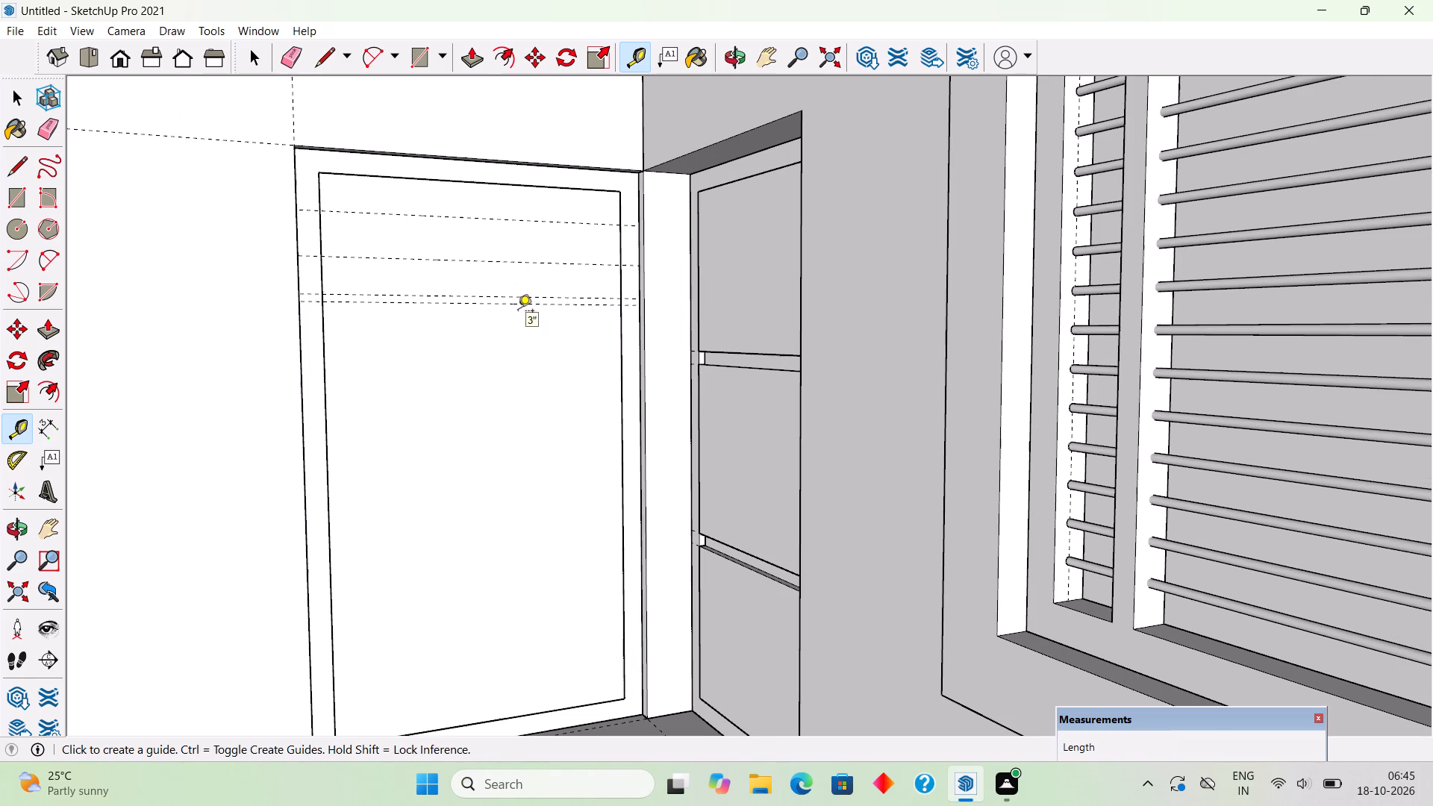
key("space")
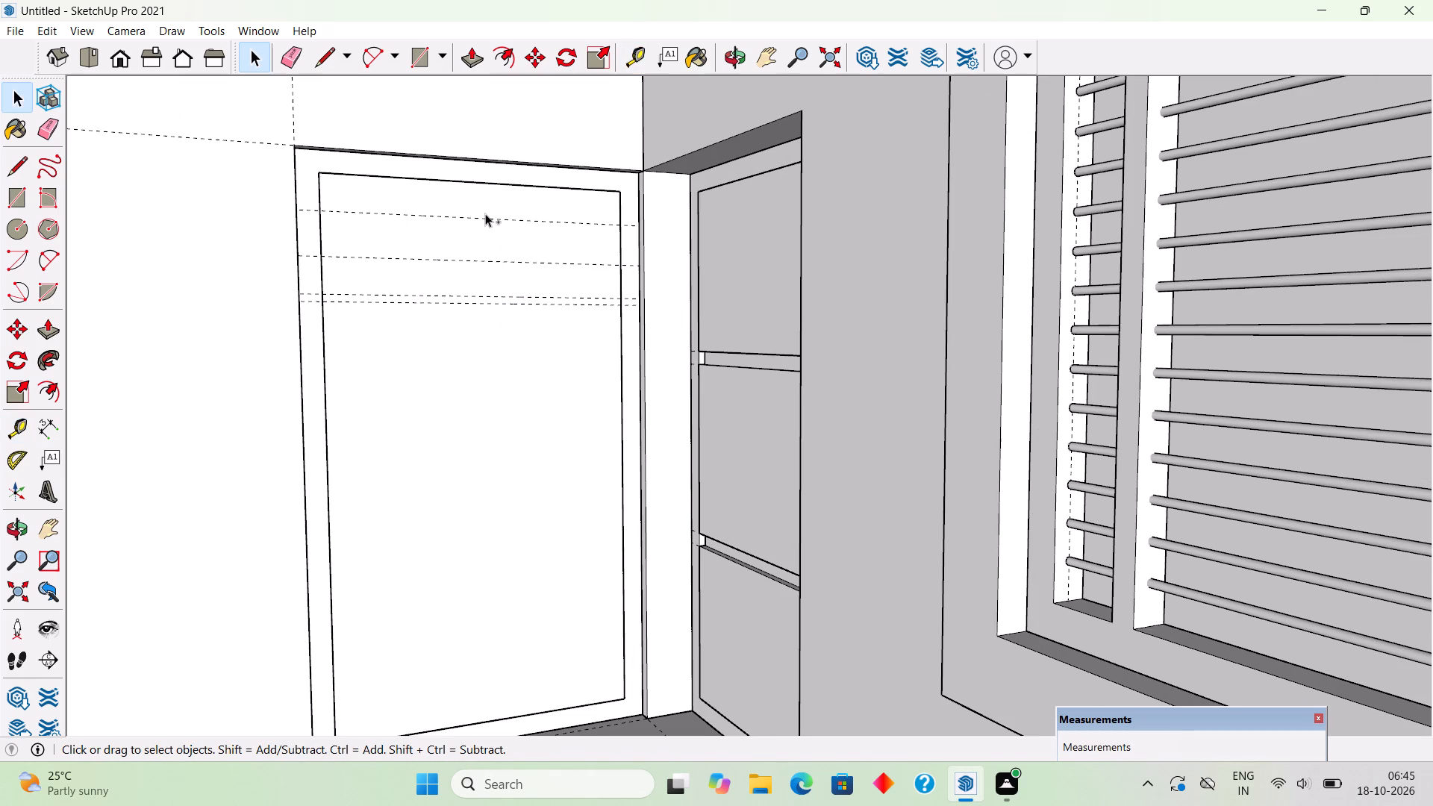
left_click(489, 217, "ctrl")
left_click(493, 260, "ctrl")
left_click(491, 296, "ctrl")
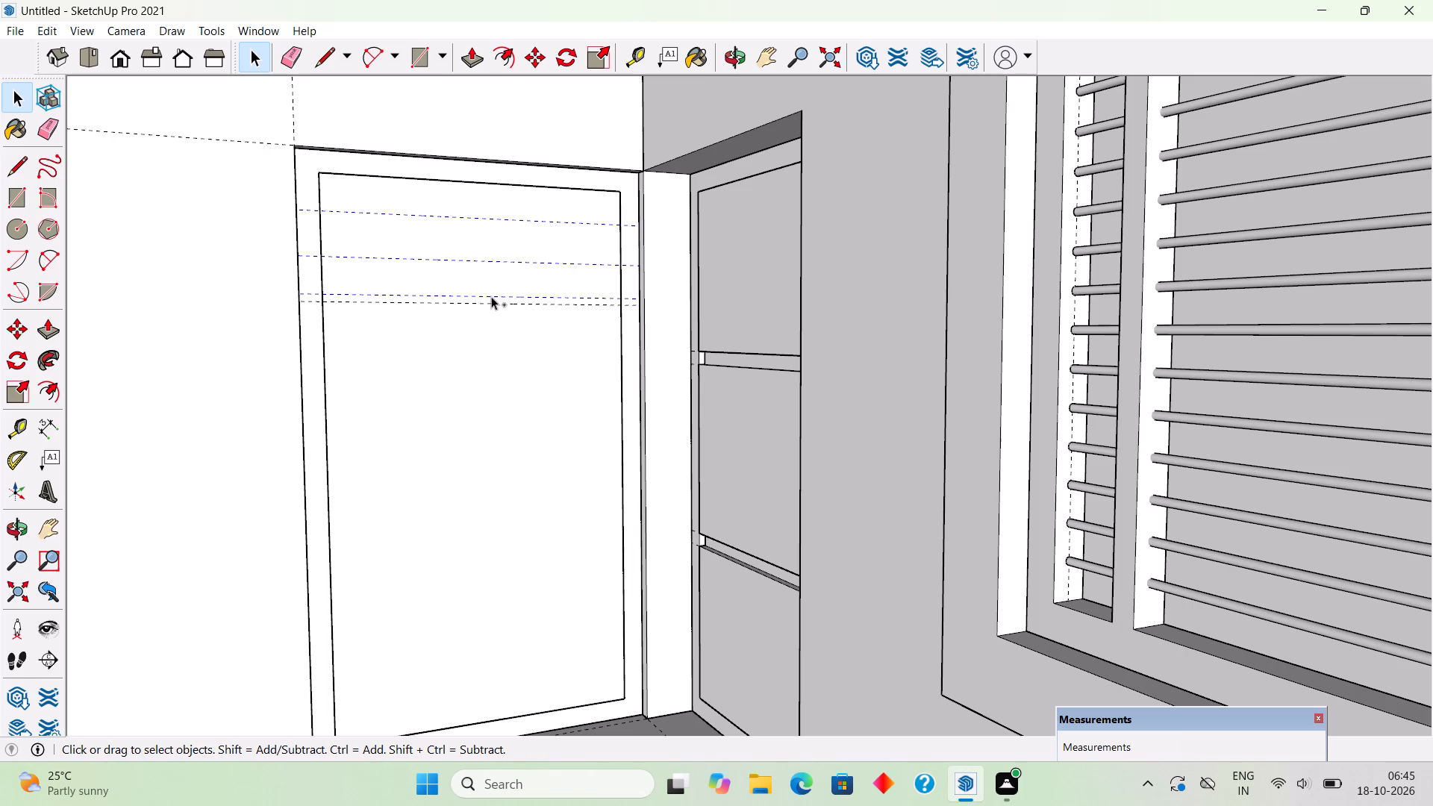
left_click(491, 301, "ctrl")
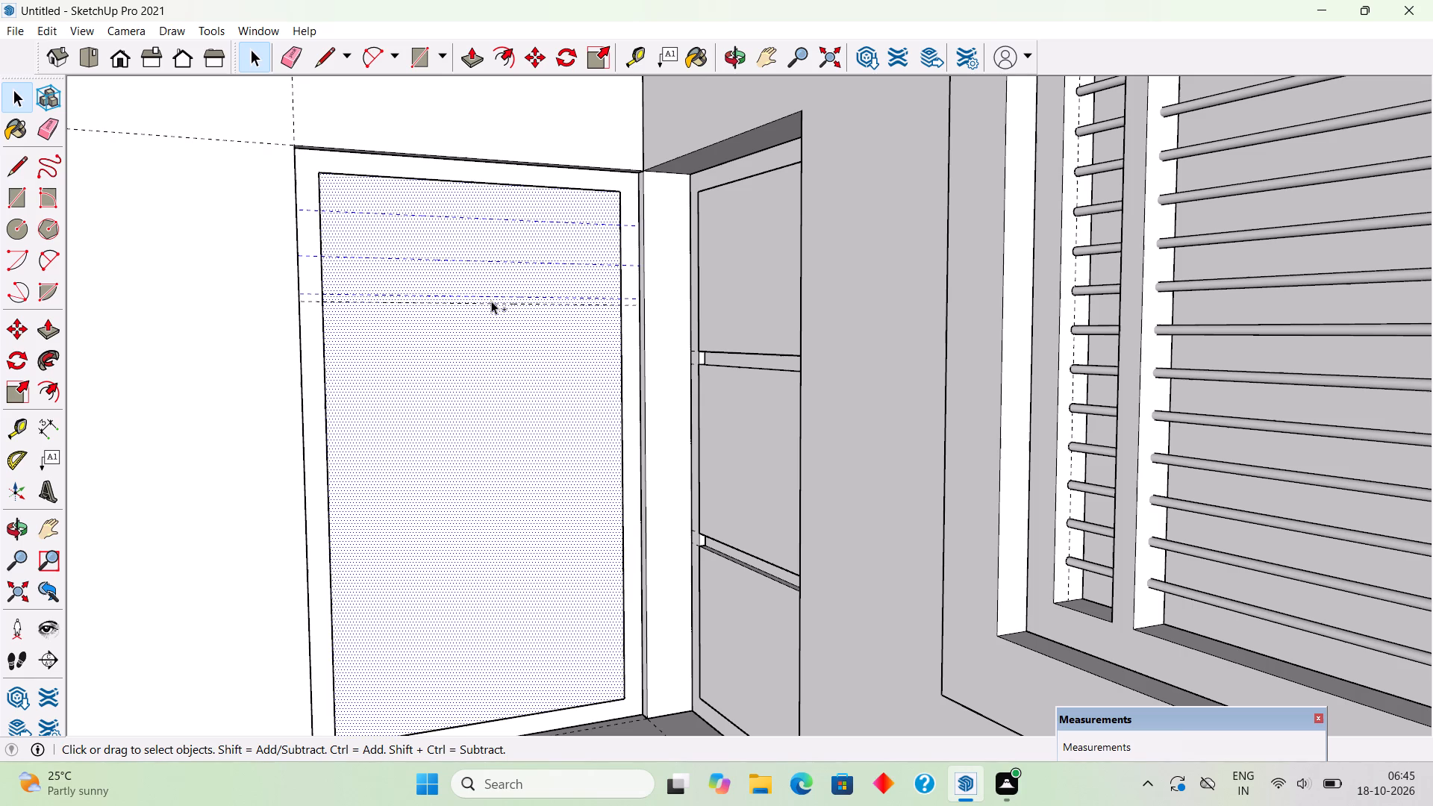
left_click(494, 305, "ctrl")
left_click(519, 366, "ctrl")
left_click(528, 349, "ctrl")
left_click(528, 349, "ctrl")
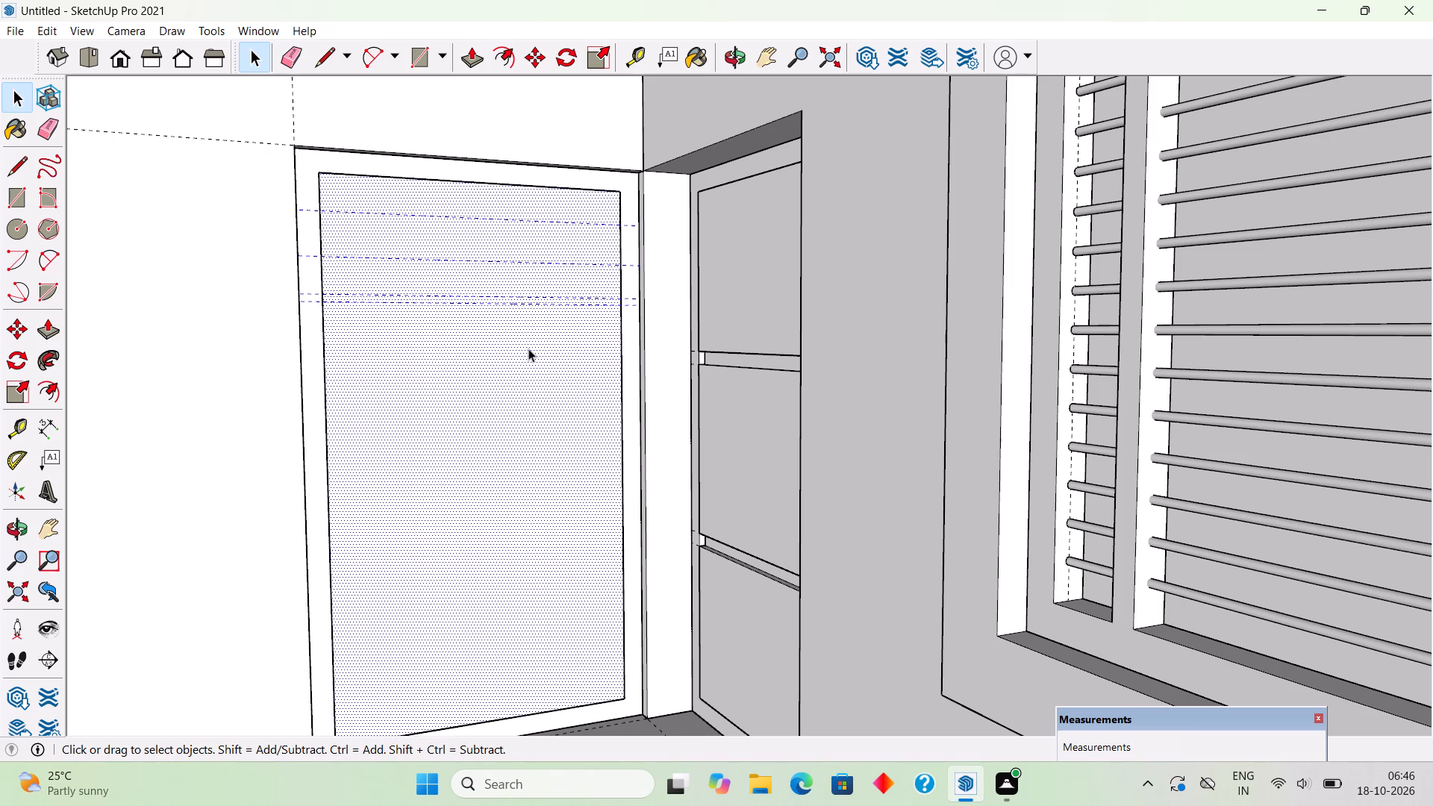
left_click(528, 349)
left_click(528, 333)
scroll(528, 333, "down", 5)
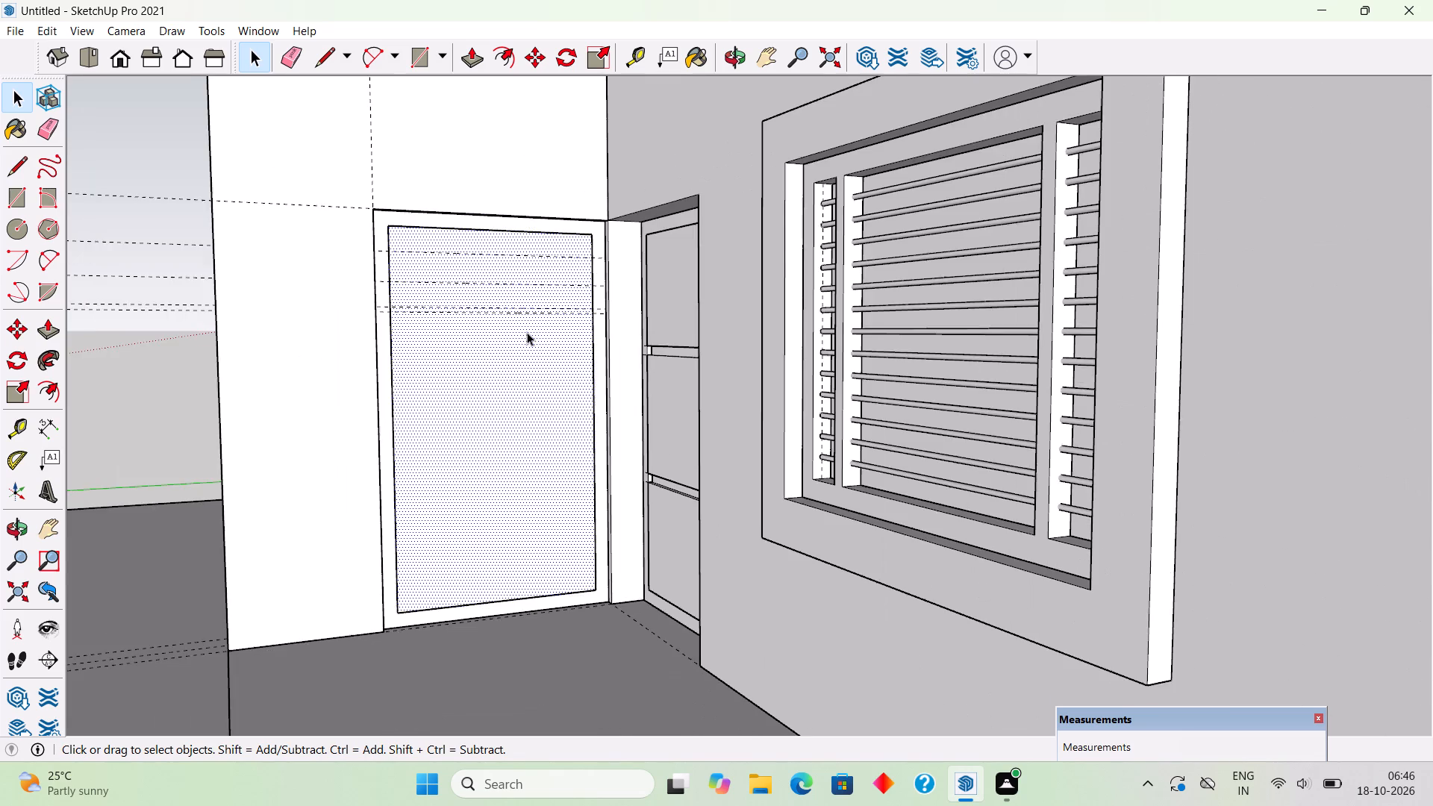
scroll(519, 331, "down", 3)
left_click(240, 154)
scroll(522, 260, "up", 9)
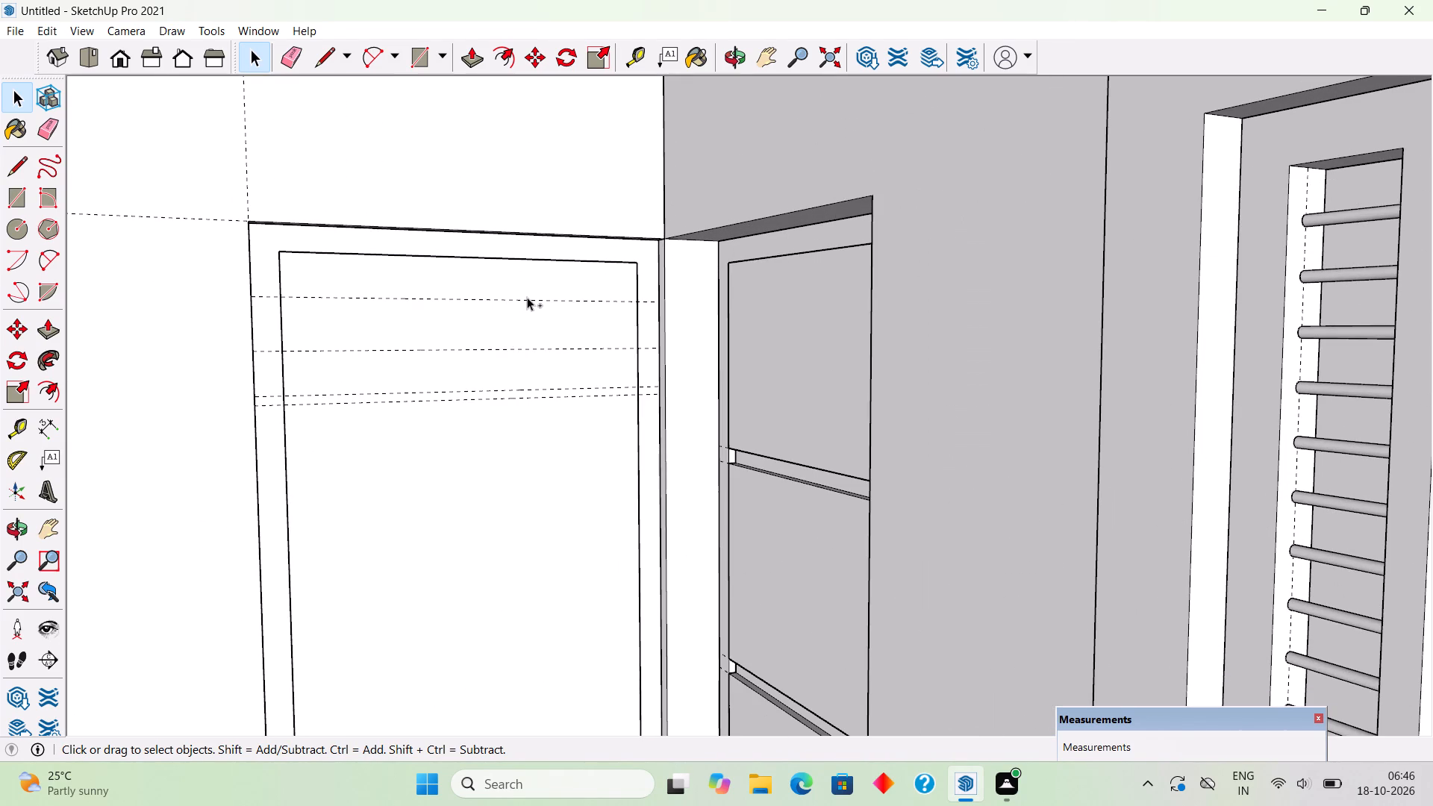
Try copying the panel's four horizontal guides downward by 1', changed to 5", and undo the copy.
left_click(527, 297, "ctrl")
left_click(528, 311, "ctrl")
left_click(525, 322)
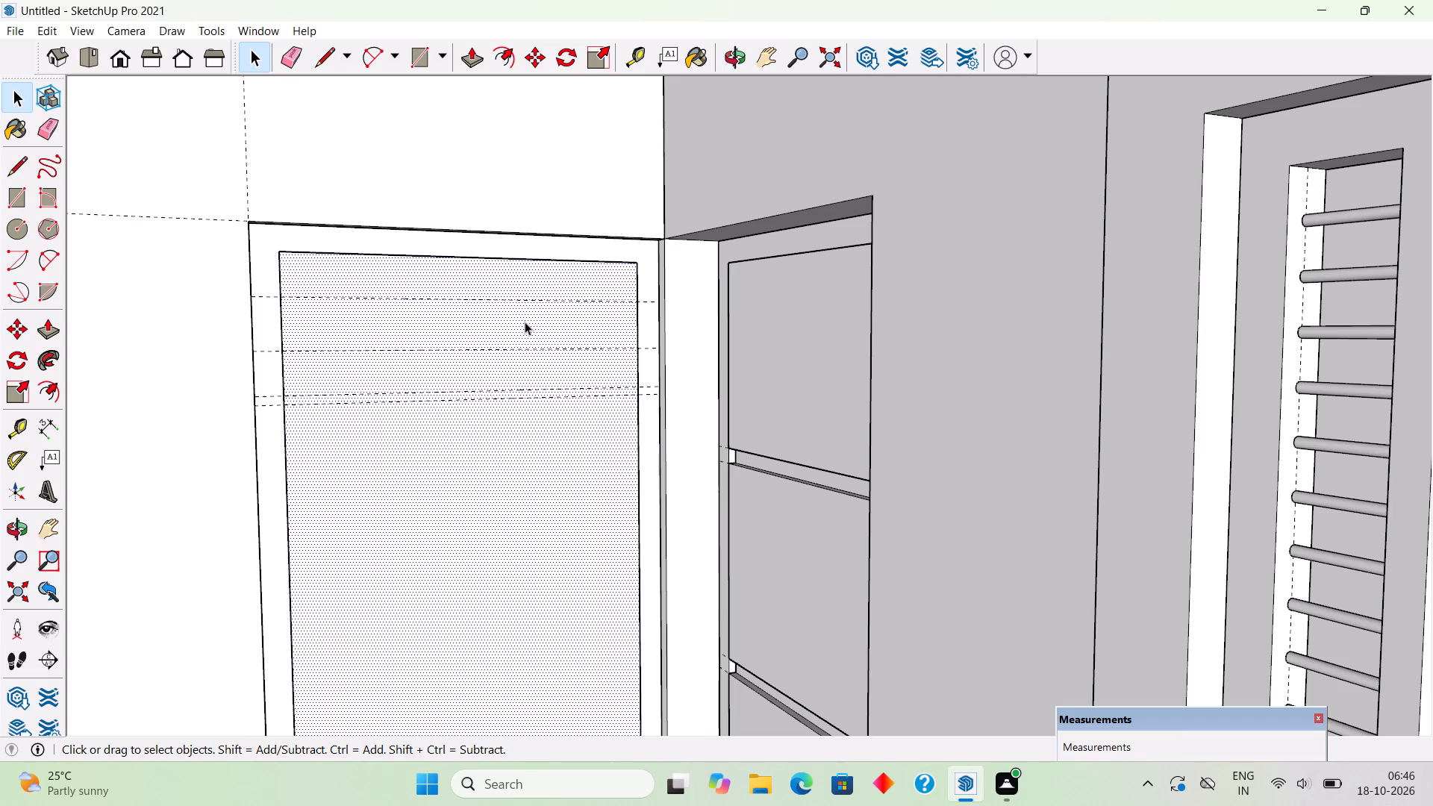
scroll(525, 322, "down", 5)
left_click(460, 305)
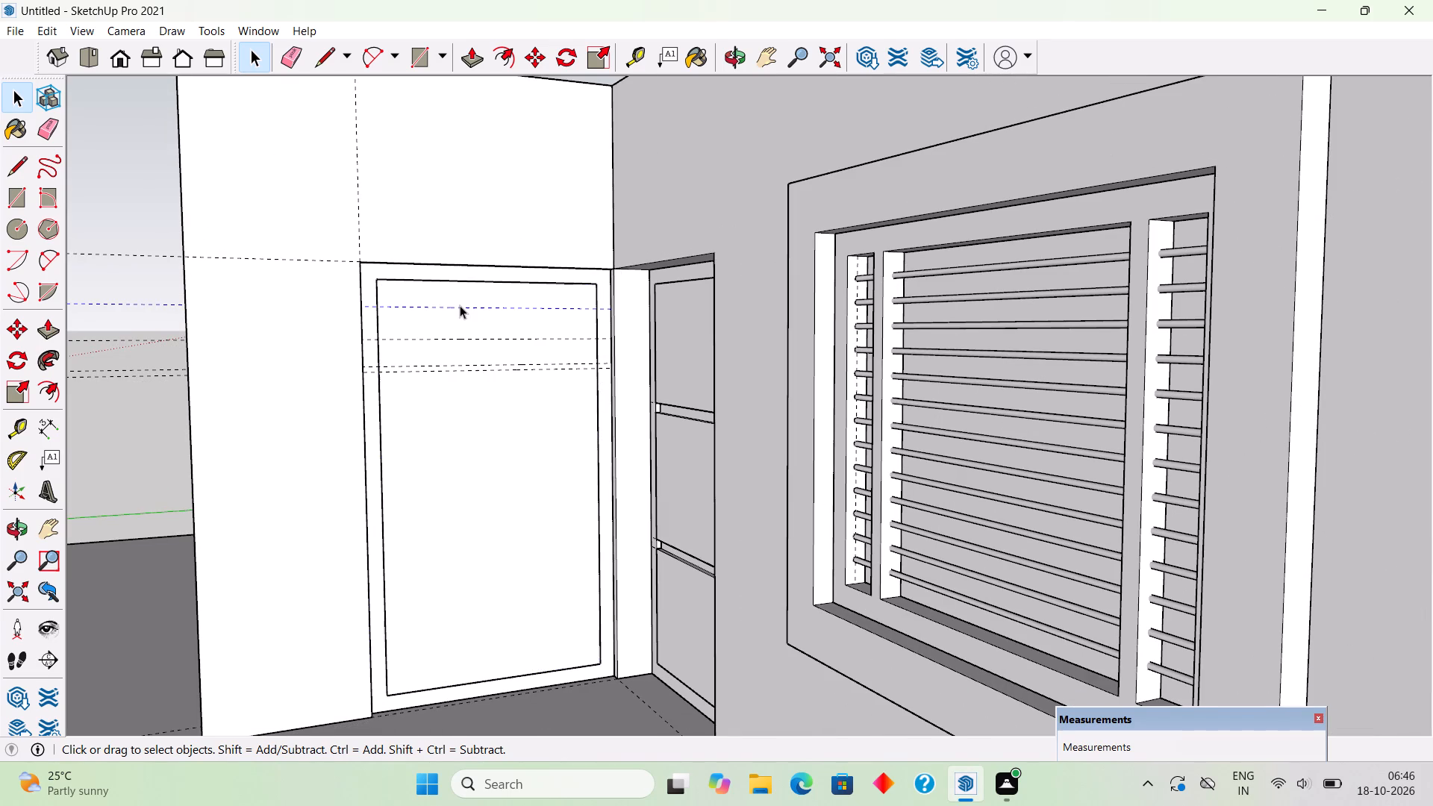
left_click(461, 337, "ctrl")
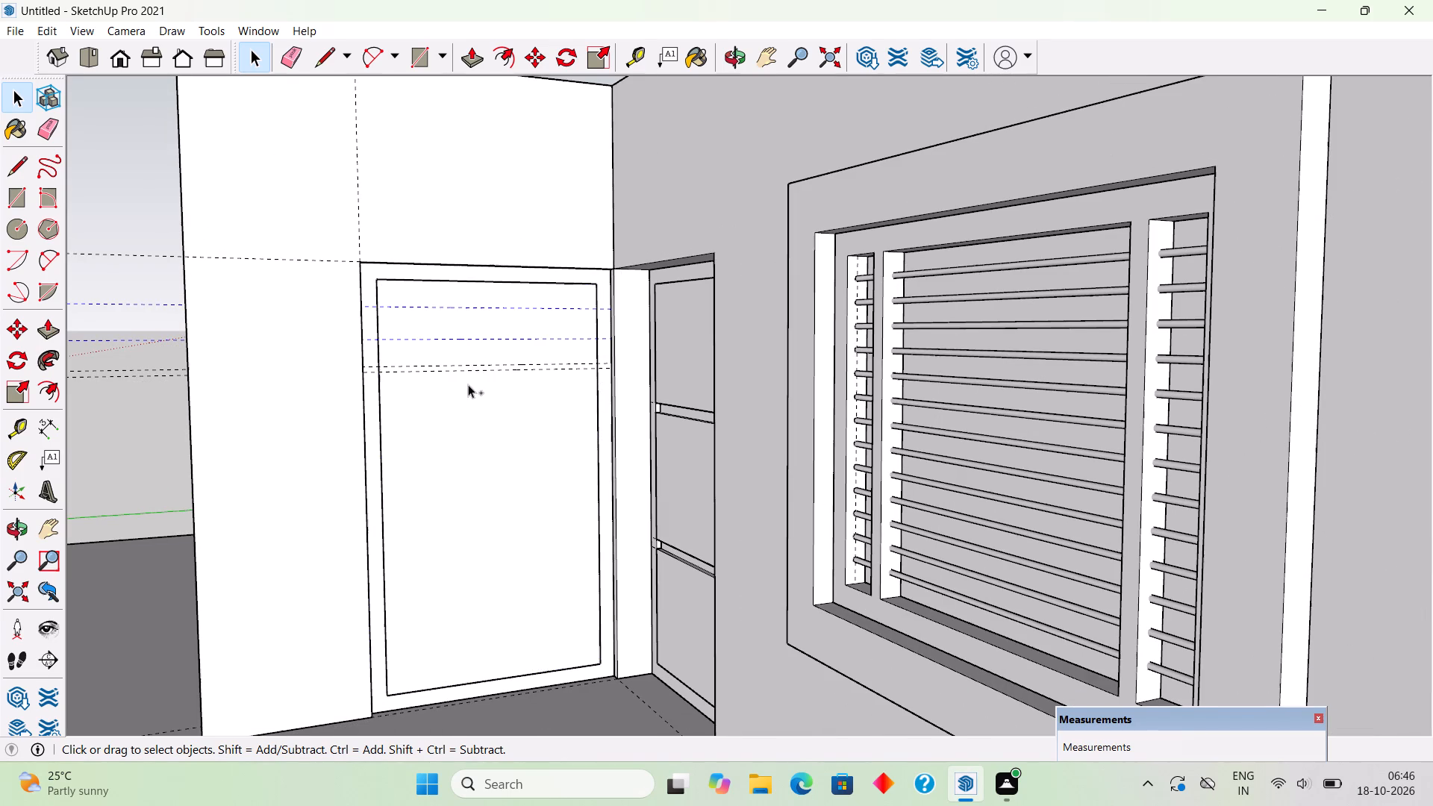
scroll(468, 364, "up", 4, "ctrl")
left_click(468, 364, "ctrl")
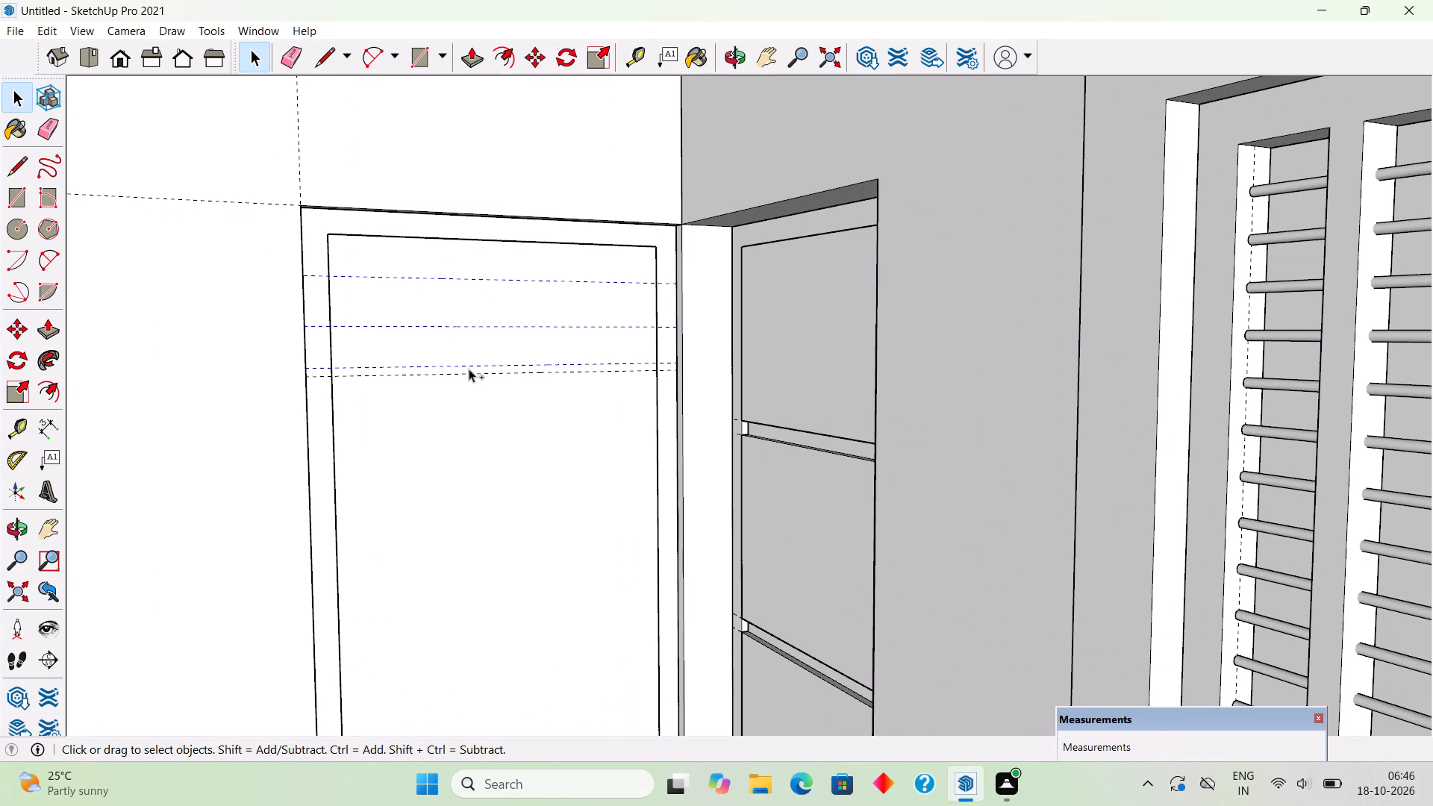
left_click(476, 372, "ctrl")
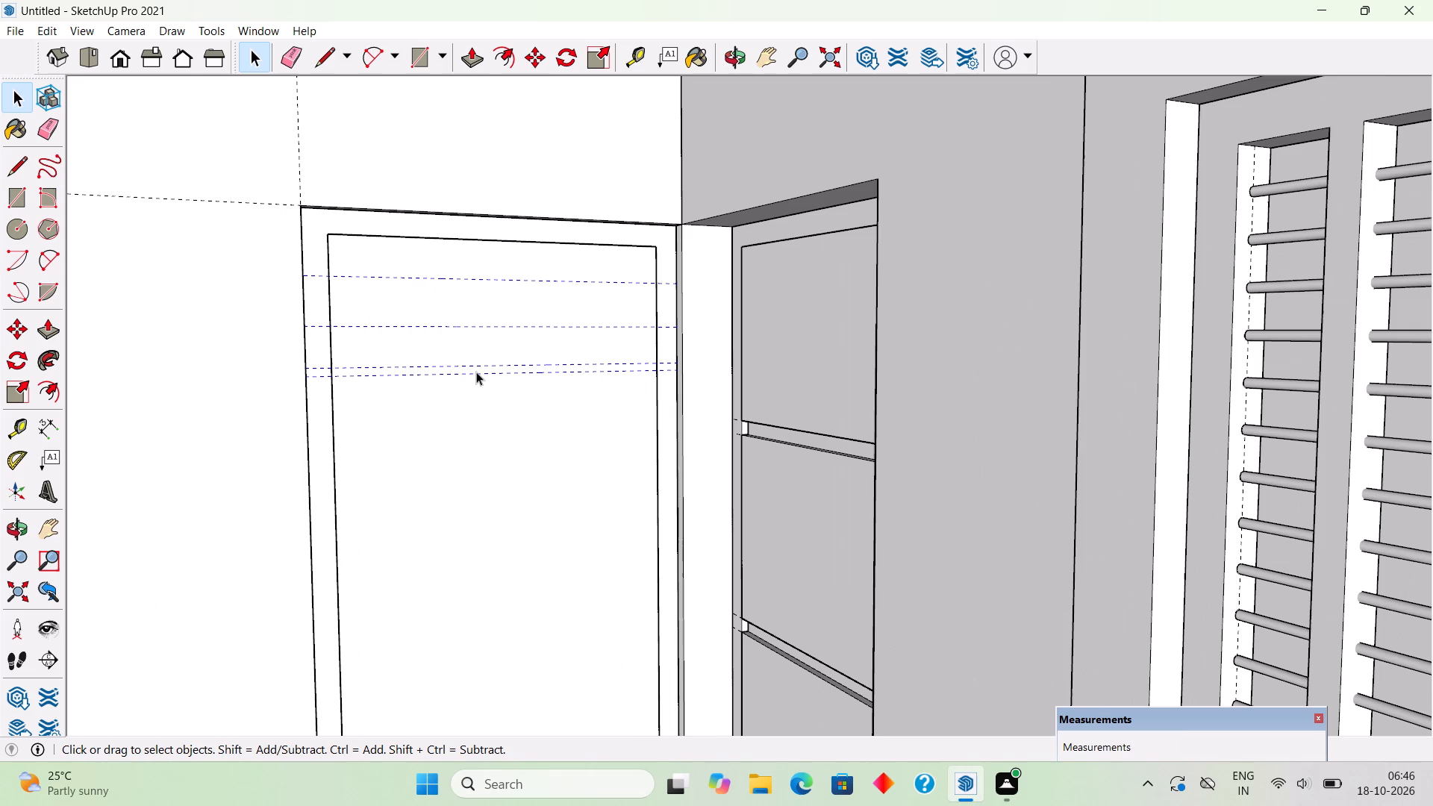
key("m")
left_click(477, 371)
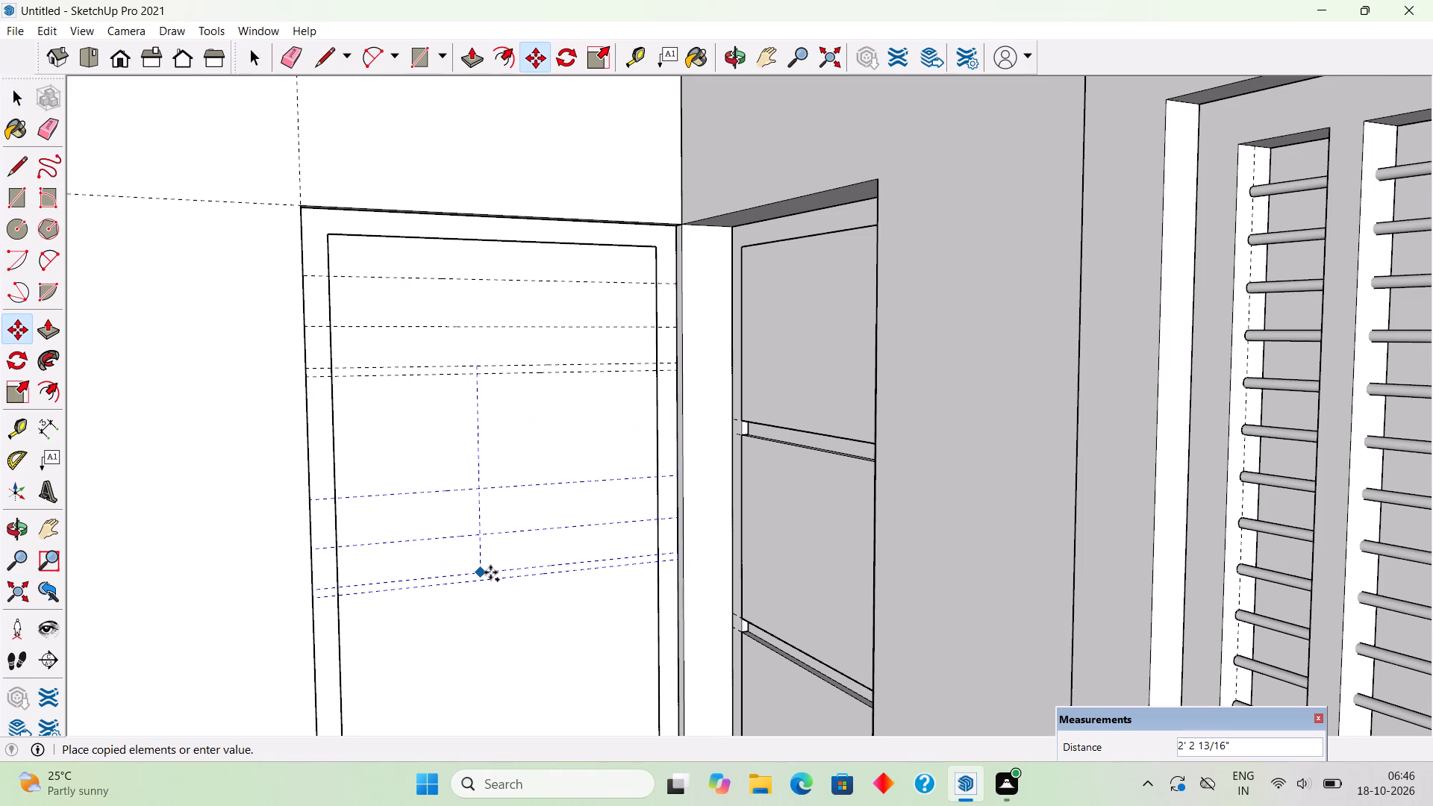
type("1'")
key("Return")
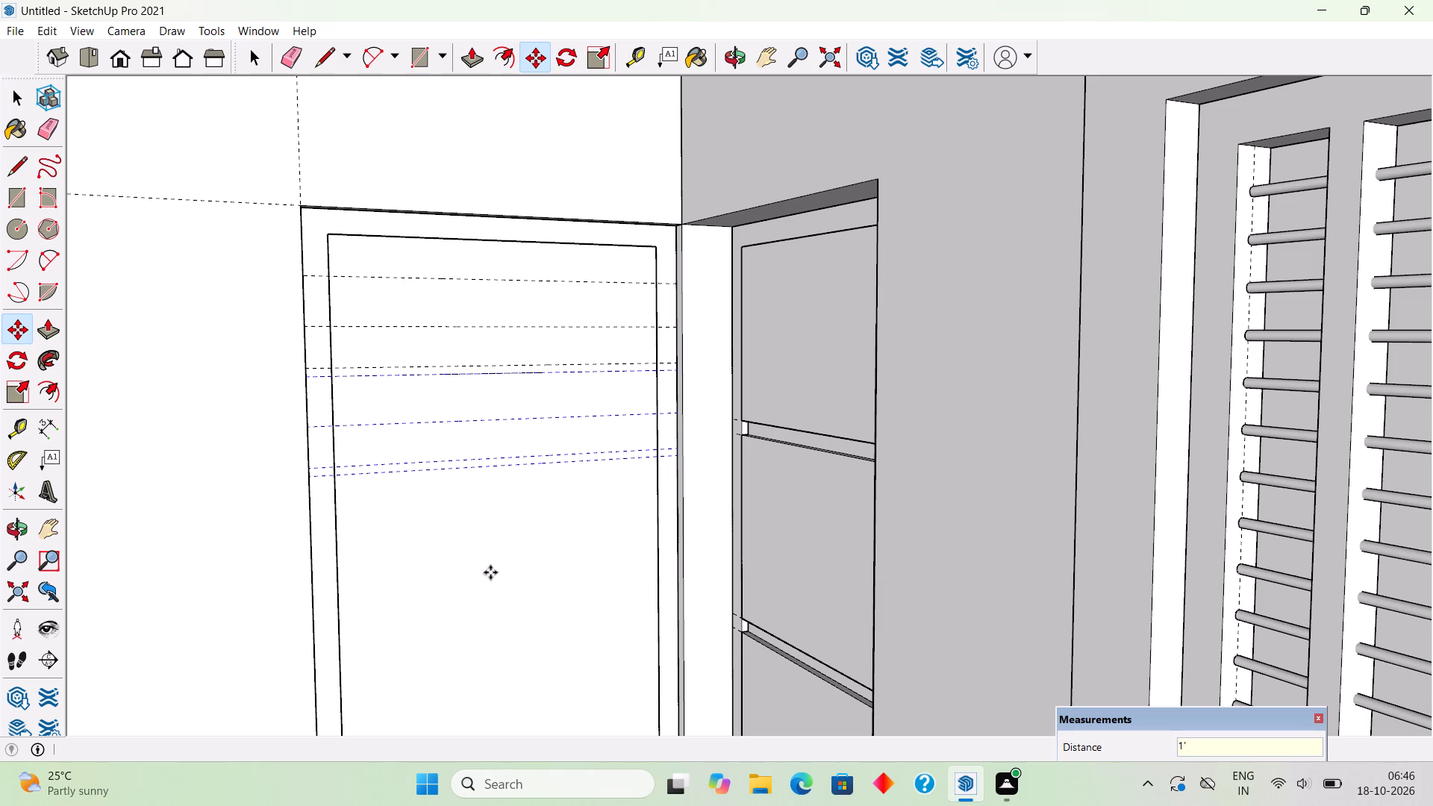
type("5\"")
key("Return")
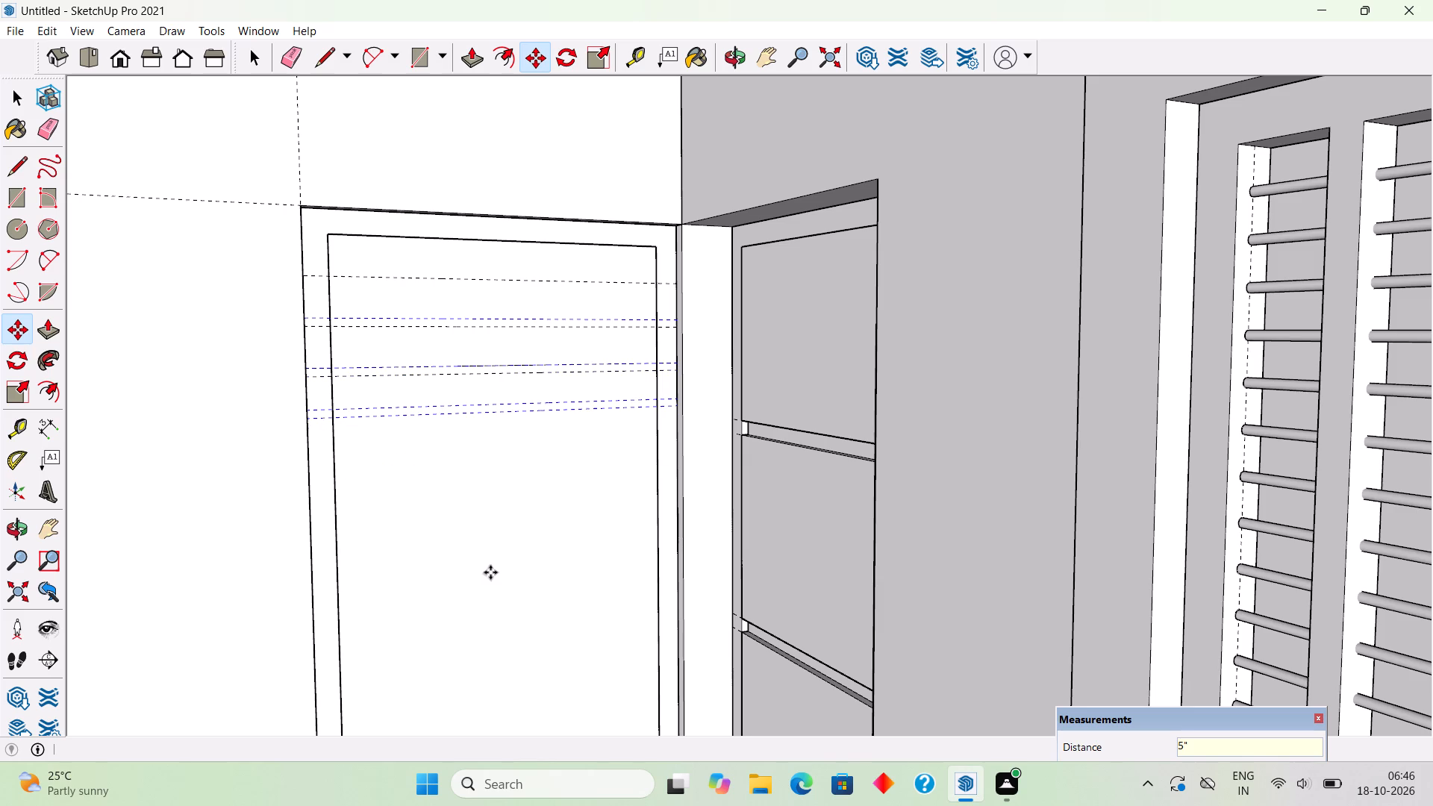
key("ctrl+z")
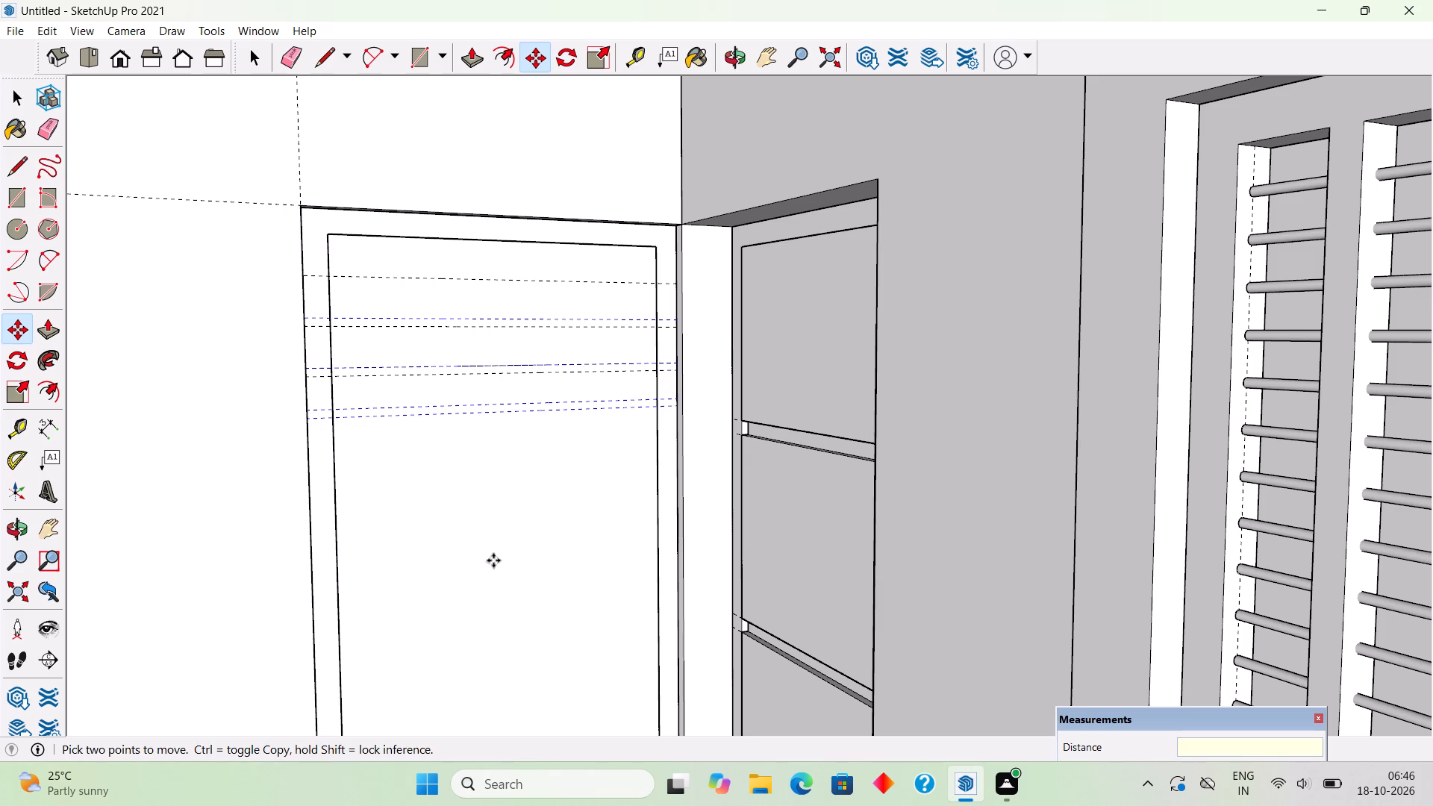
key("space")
Place a horizontal guide 5" below the lowest of the four guides on the side wall's panel.
key("t")
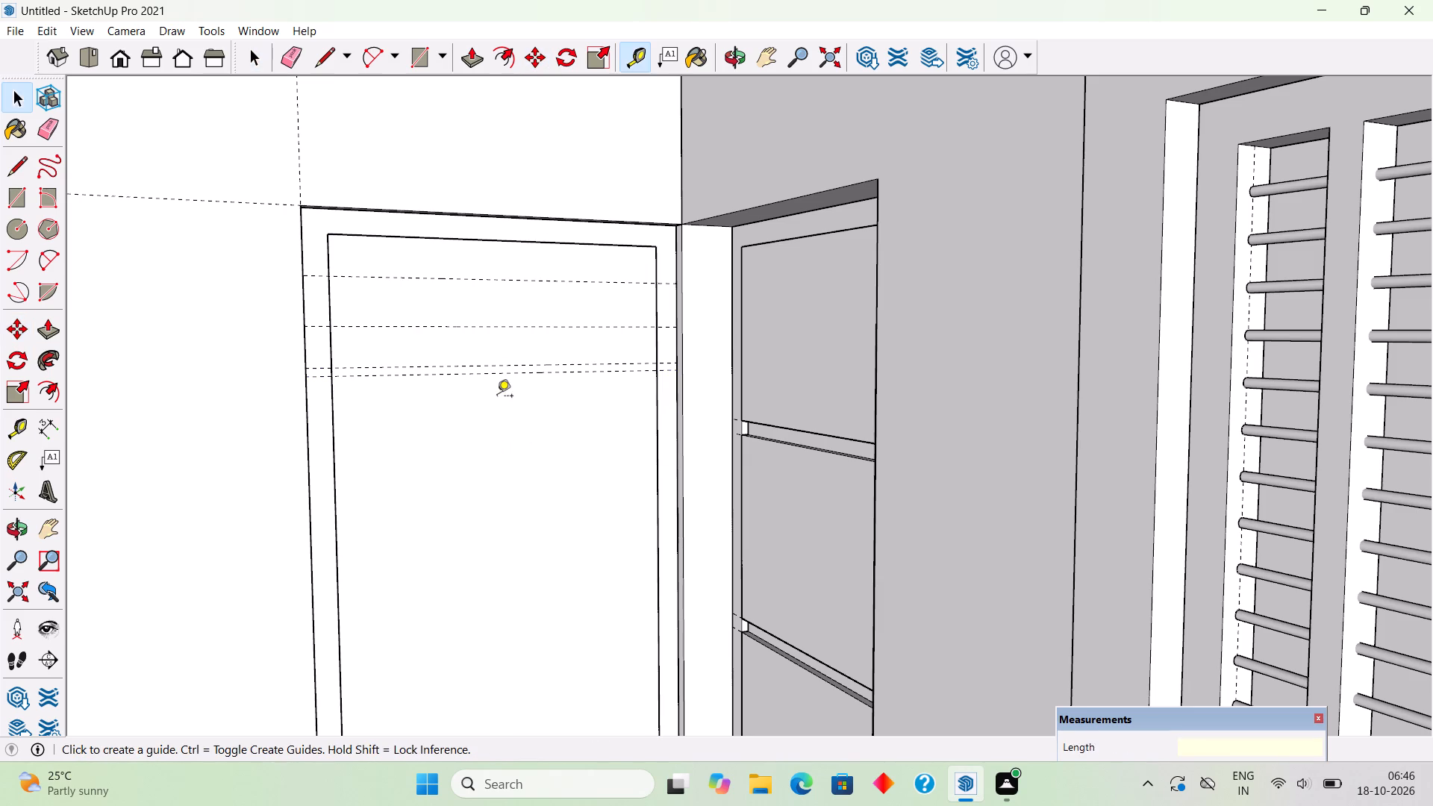
left_click(516, 377)
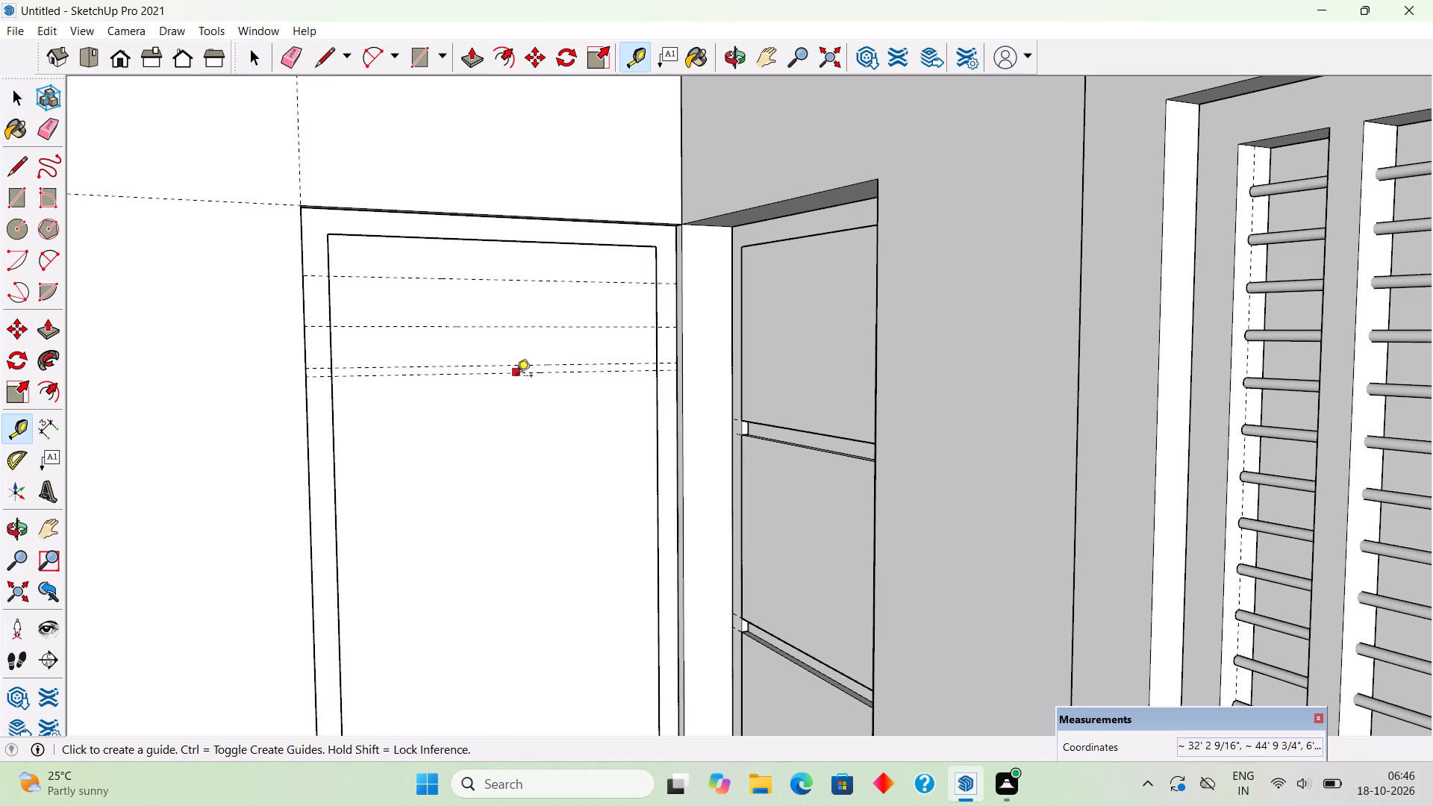
type("5\"")
key("Return")
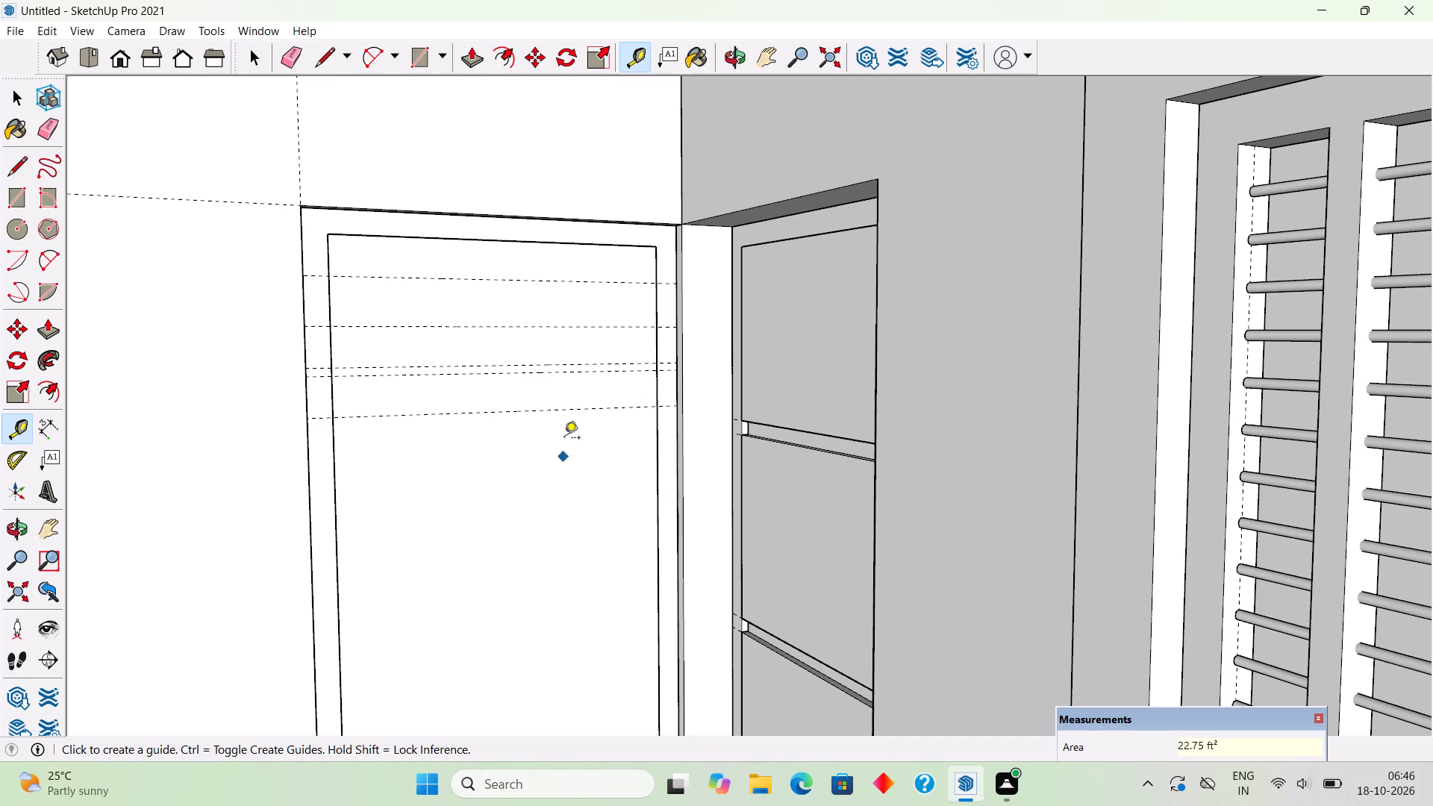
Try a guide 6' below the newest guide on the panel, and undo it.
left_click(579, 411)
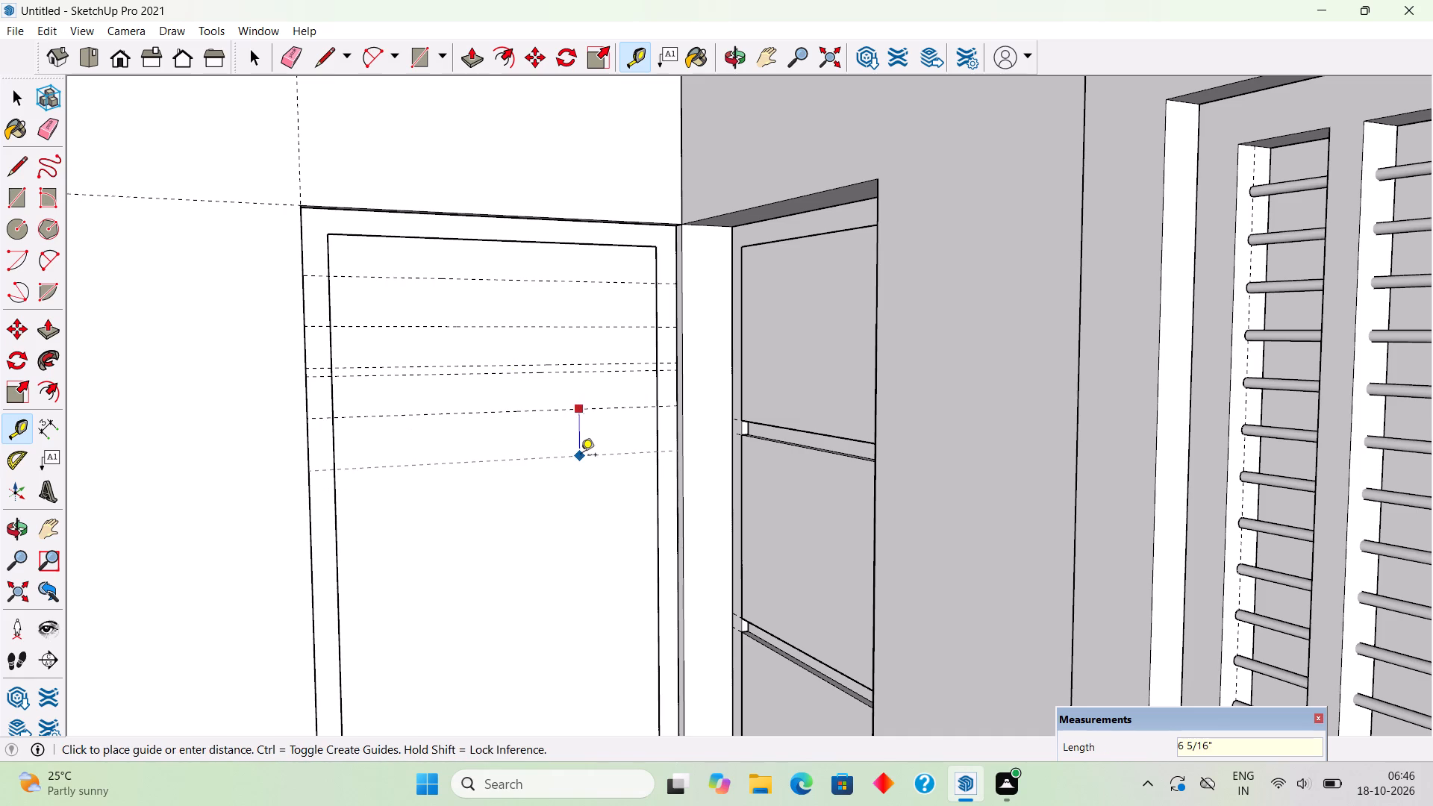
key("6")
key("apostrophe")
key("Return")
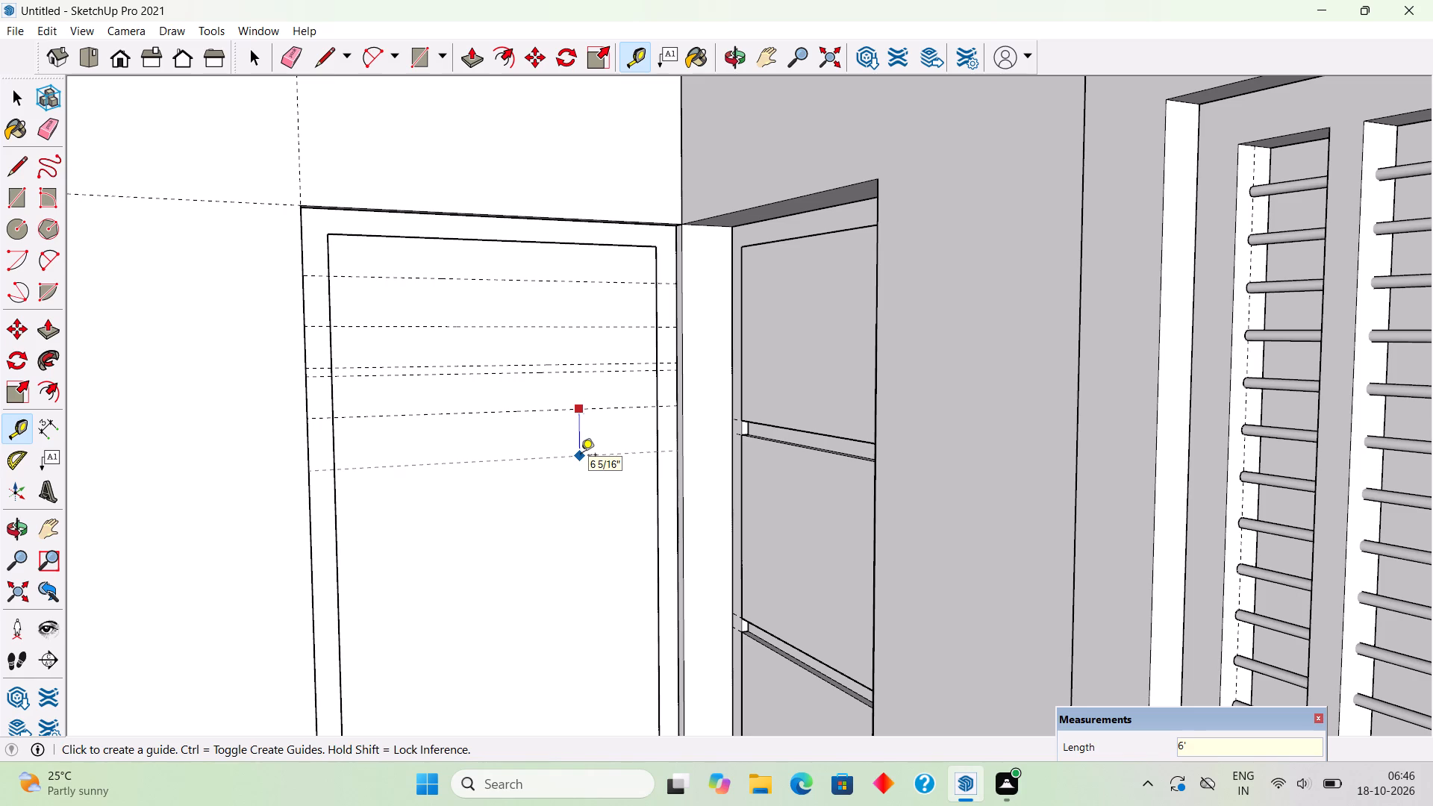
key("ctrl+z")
Add three more horizontal guides down the panel, spaced 6", 5" and 1" successively below the lowest guide.
left_click(609, 410)
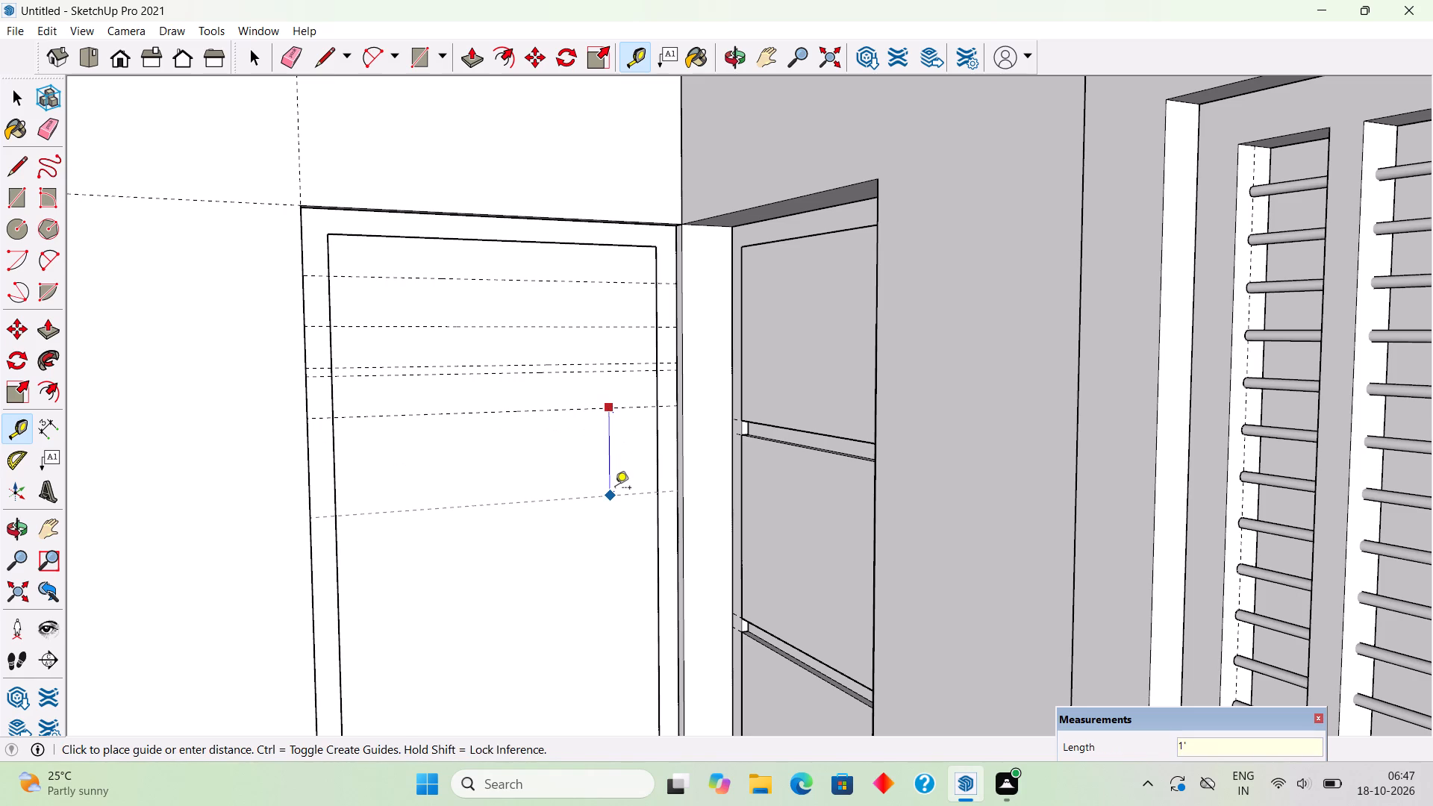
type("6\"")
key("Return")
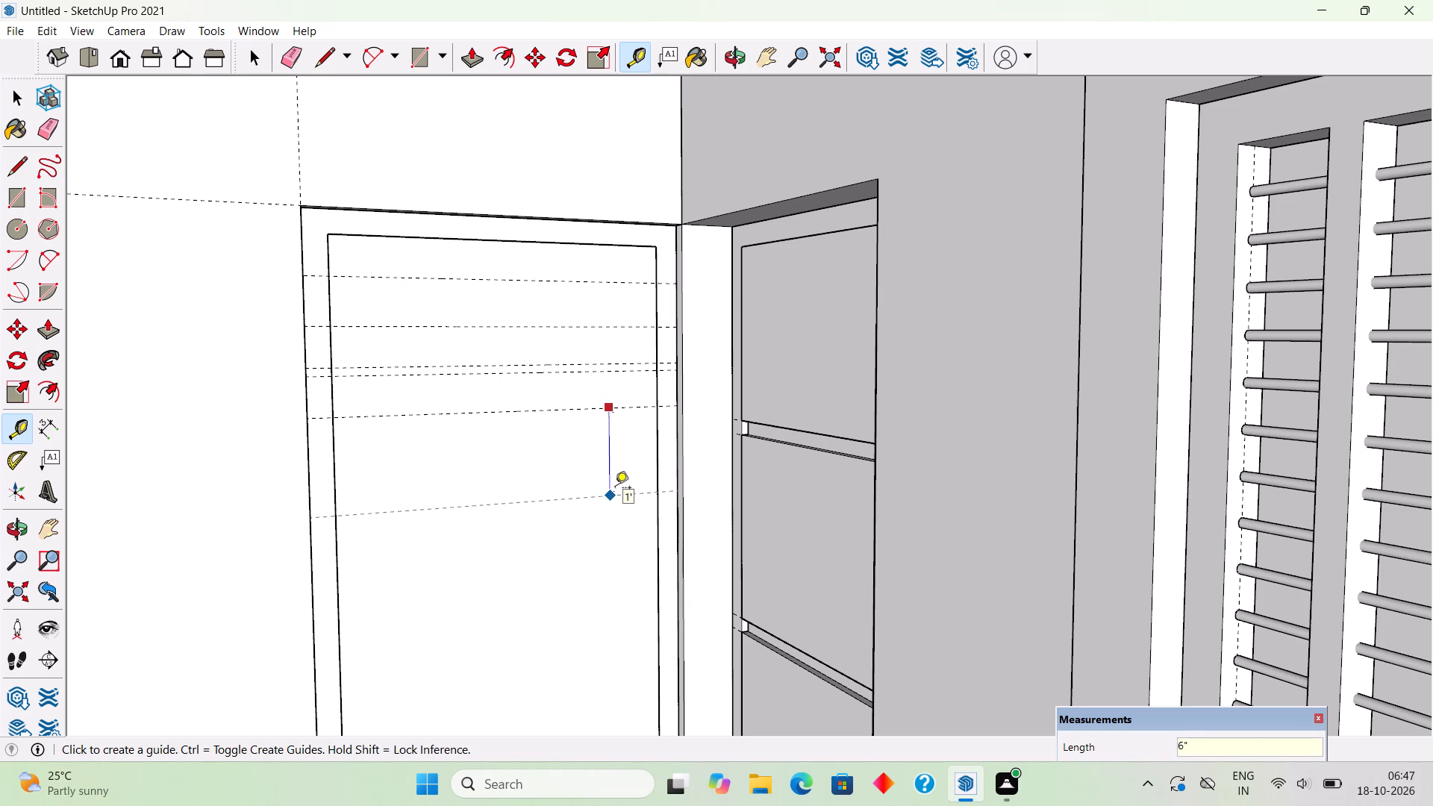
left_click(627, 454)
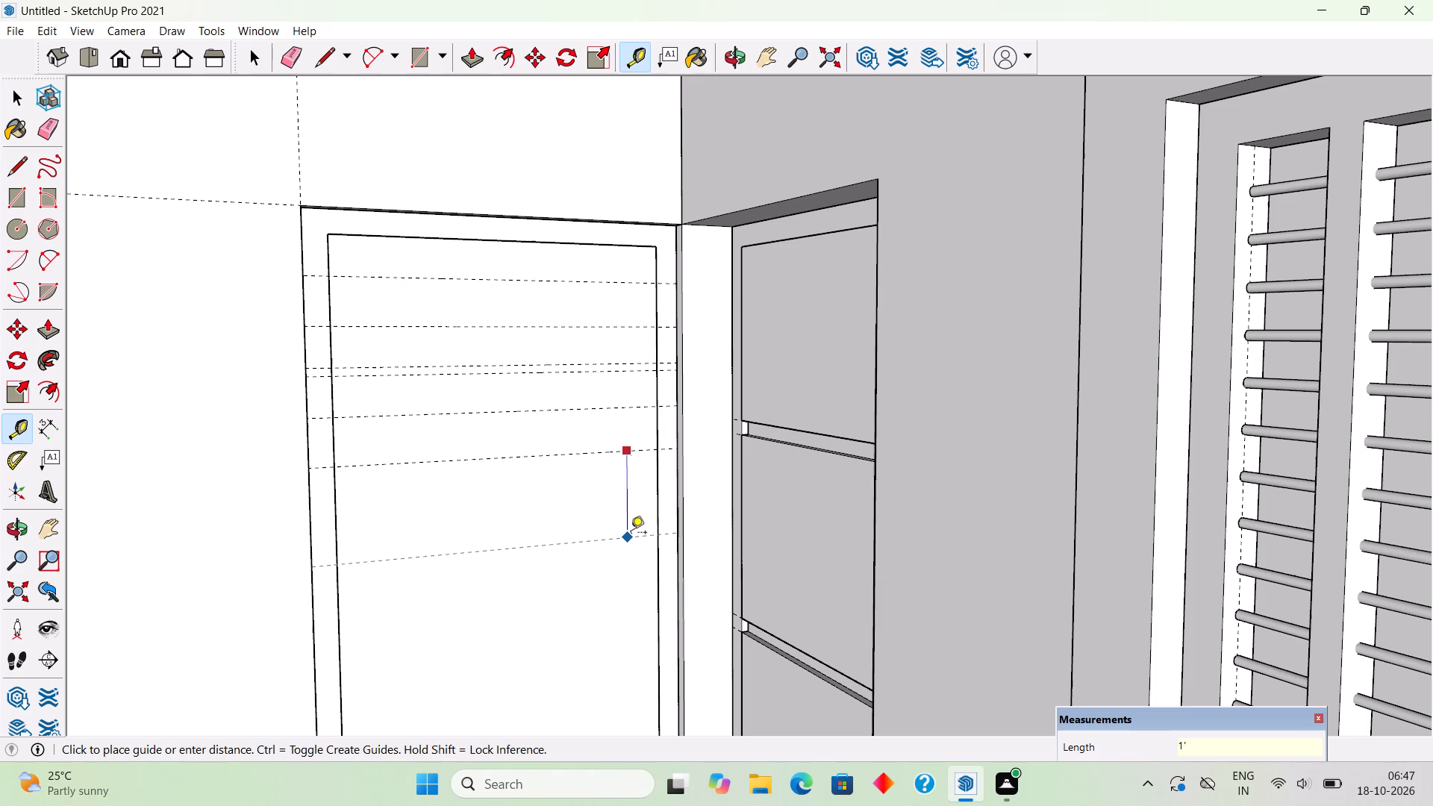
type("5\"")
key("Return")
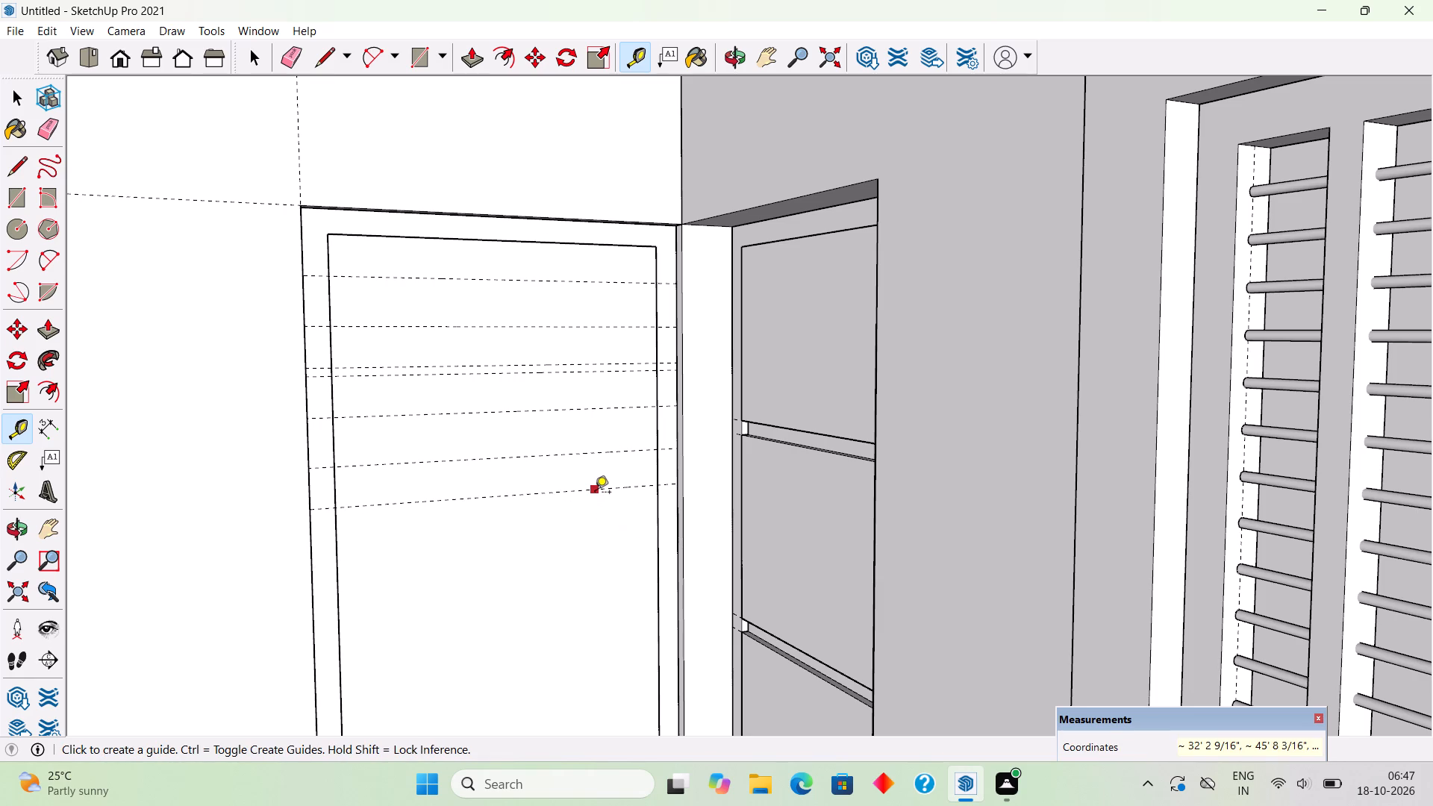
left_click(595, 493)
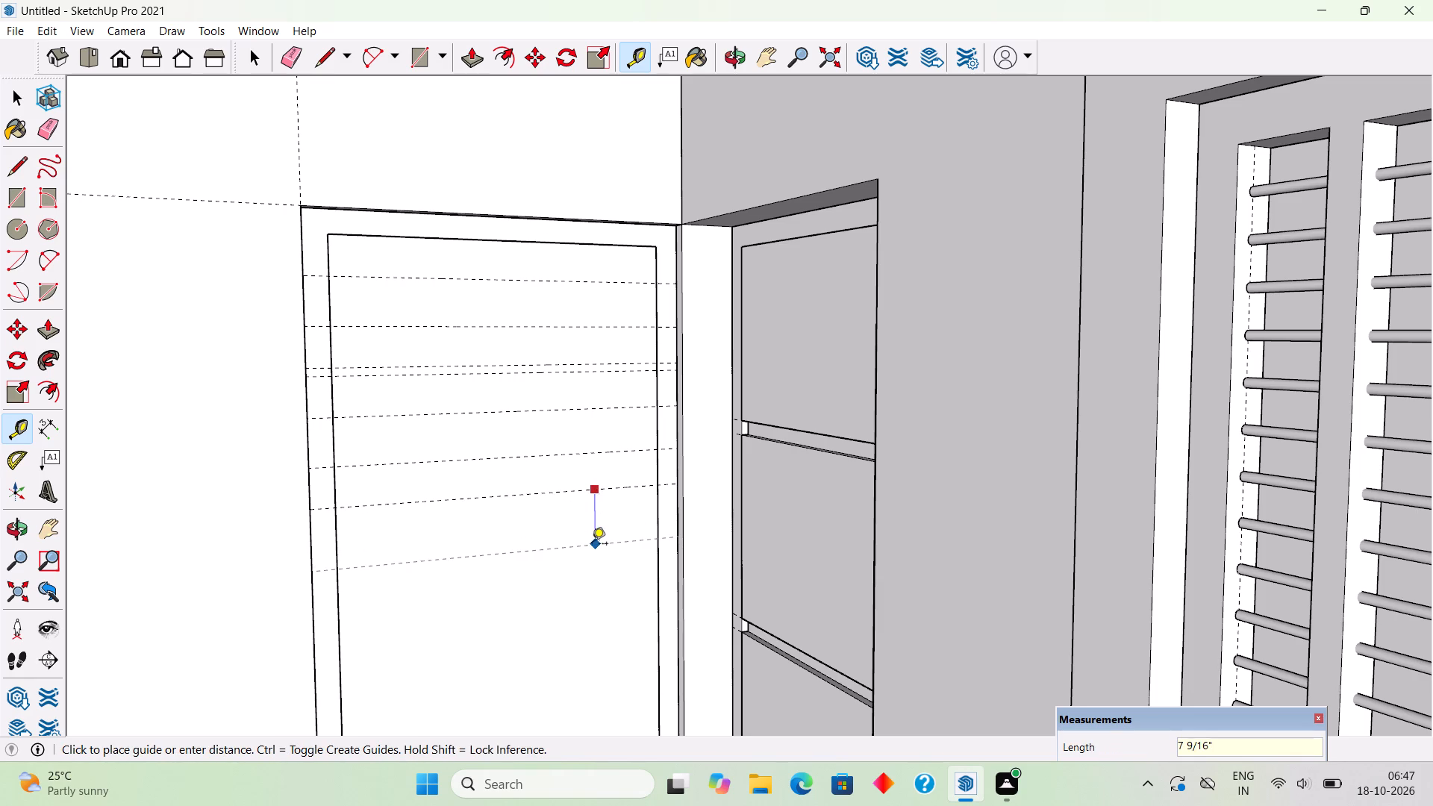
type("1\"")
key("Return")
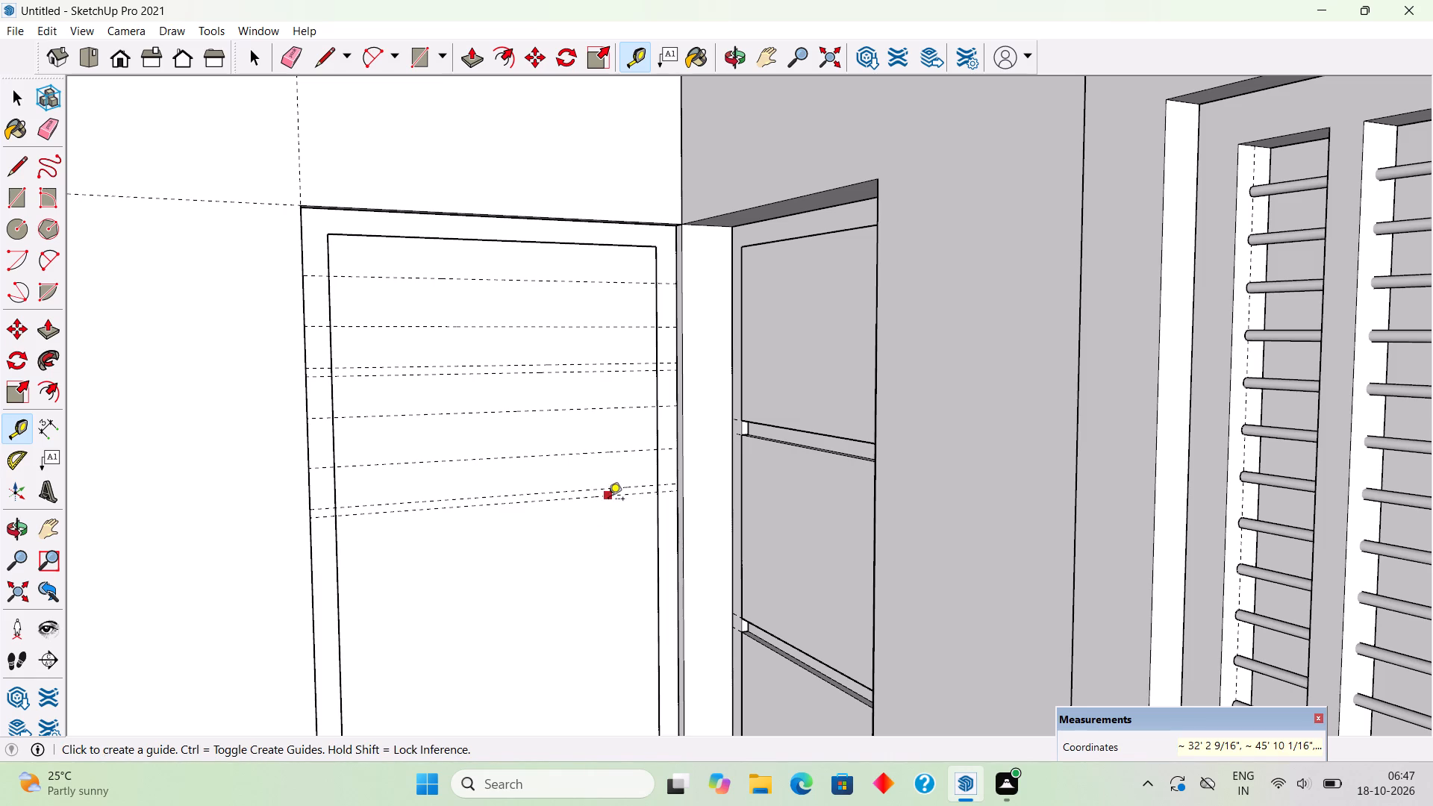
Add four more horizontal guides below the lowest one on the panel, spaced 5", 6", 5" and 1" successively.
left_click(608, 500)
type("5\"")
key("Return")
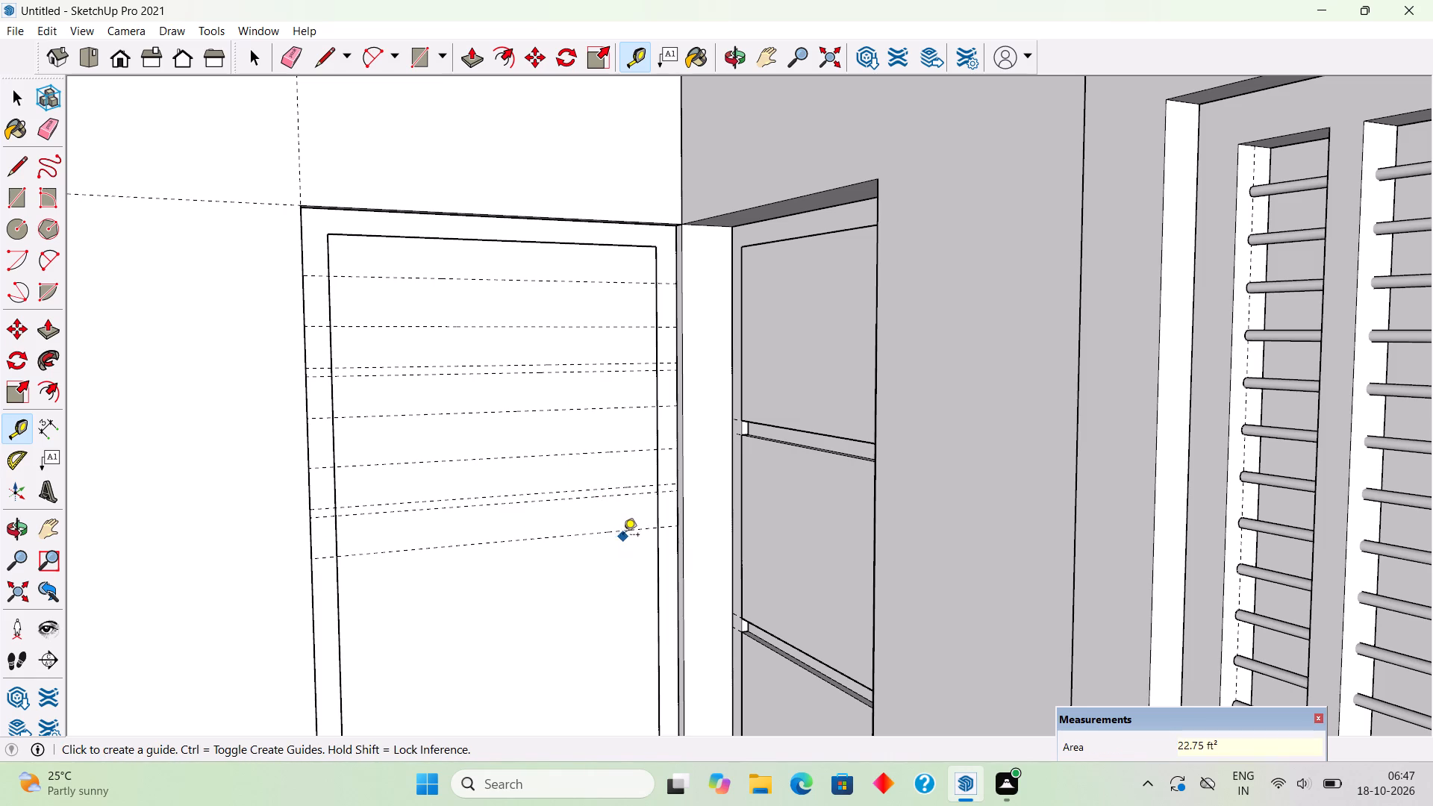
left_click(625, 534)
type("6\"")
key("Return")
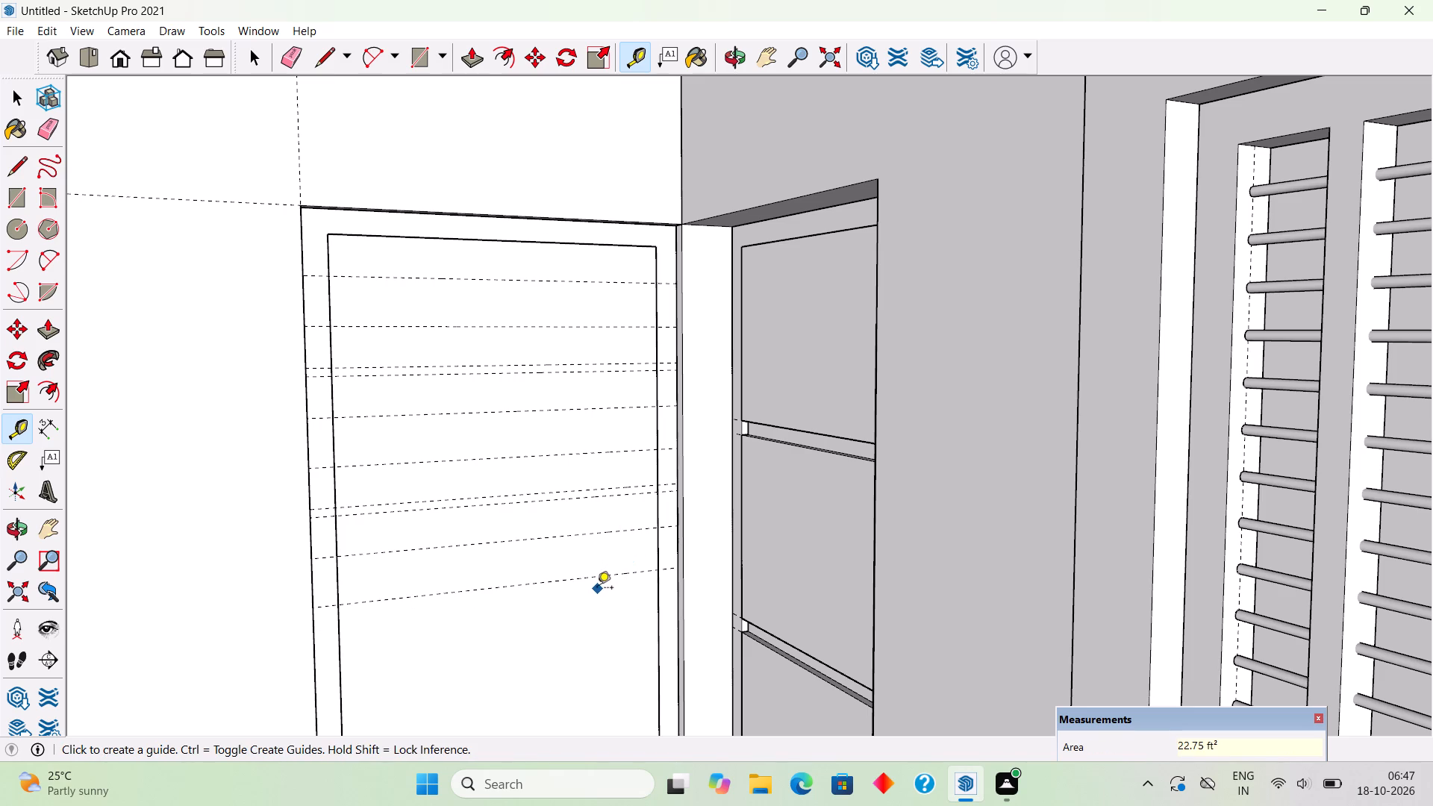
left_click(608, 575)
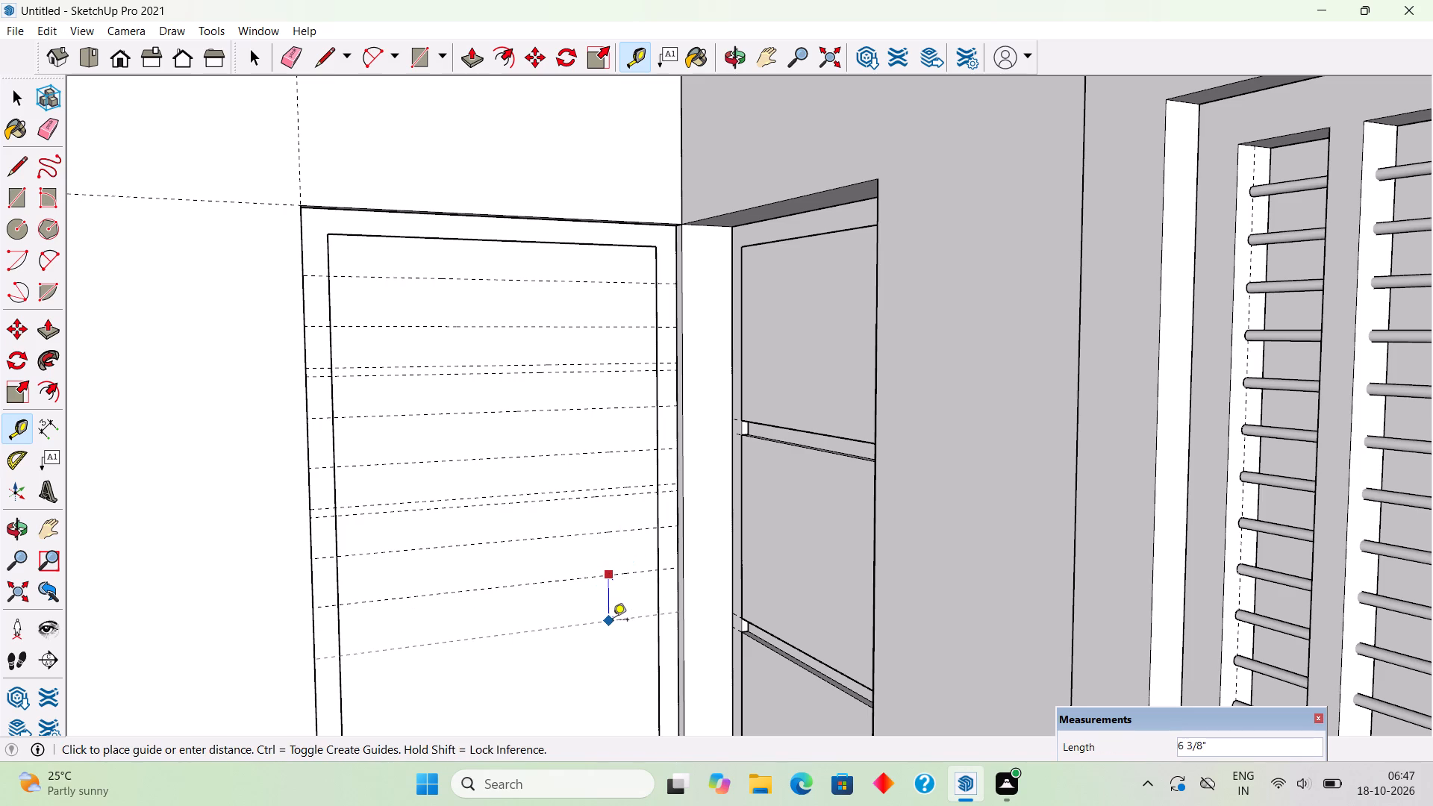
type("5\"")
key("Return")
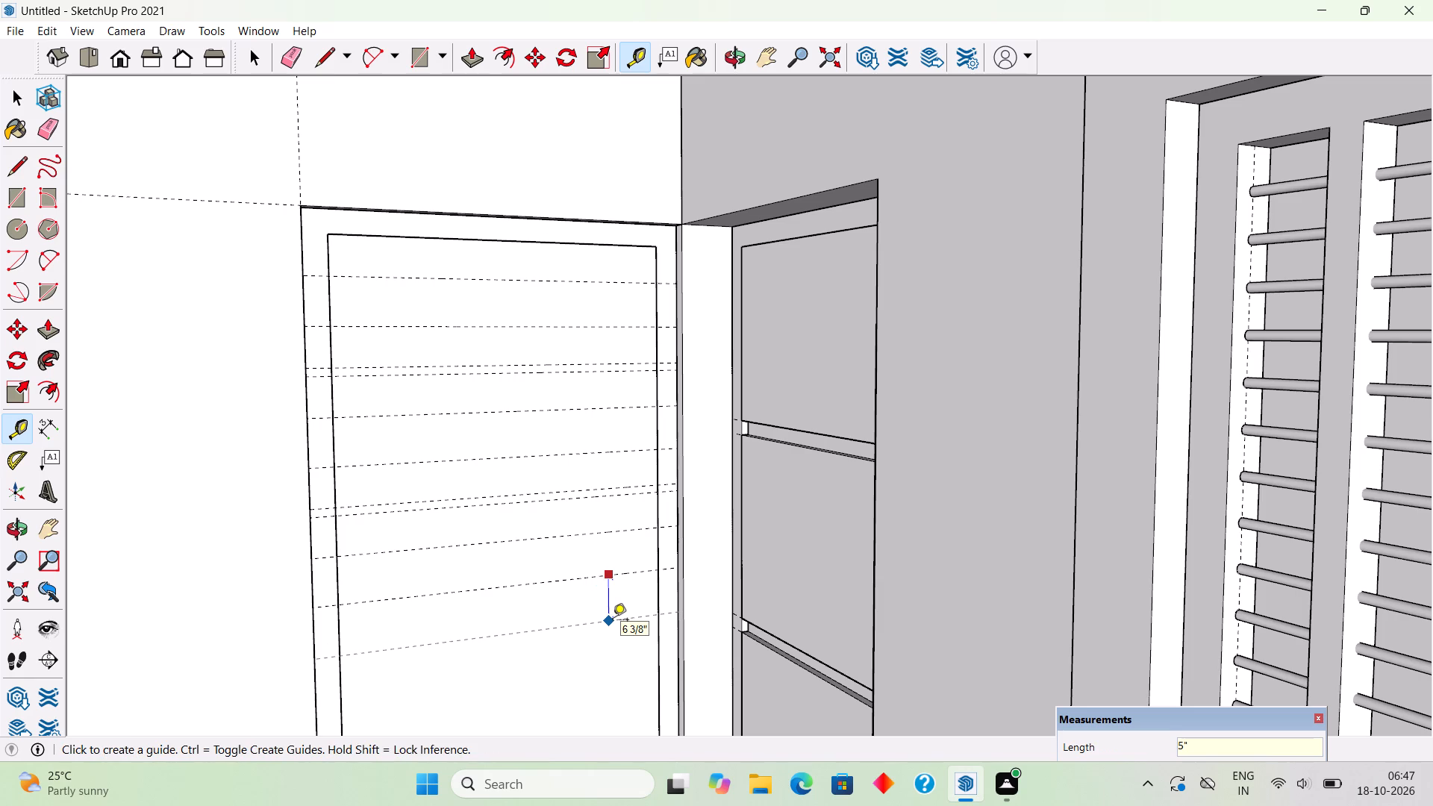
left_click(606, 610)
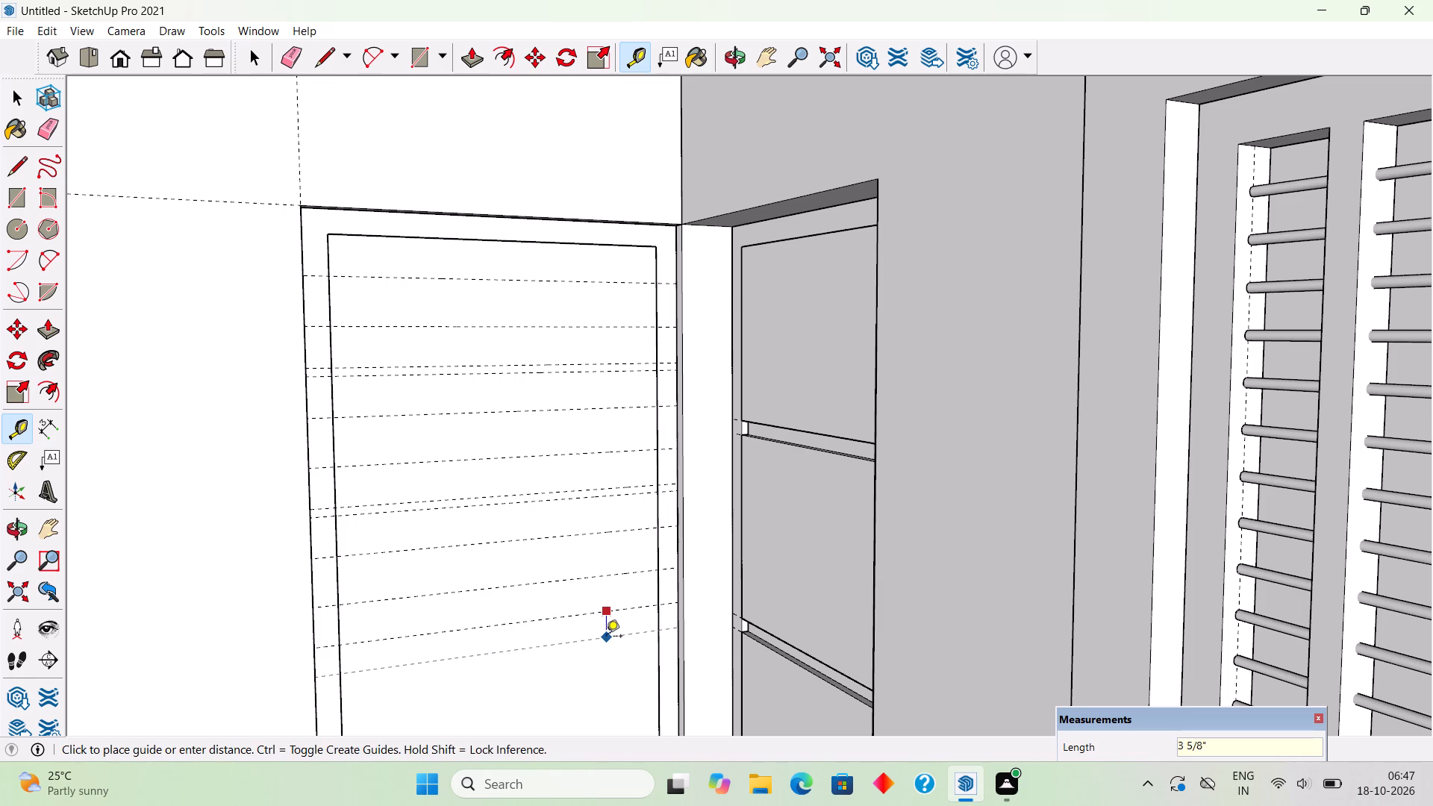
type("1\"")
key("Return")
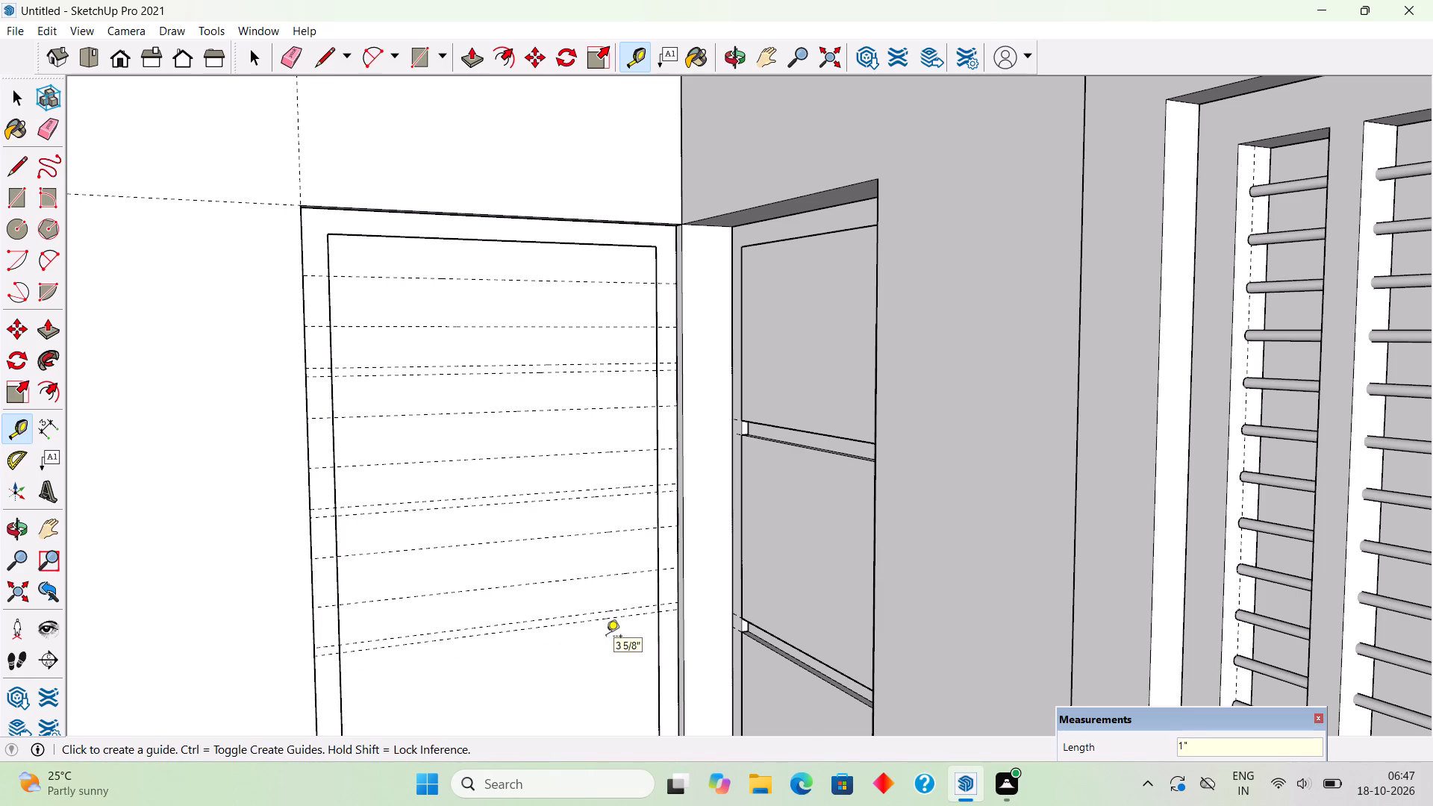
Continue down the panel's lower part with four horizontal guides spaced 5", 6", 5" and 1" successively below the lowest guide.
scroll(593, 626, "down", 2)
scroll(531, 557, "down", 6)
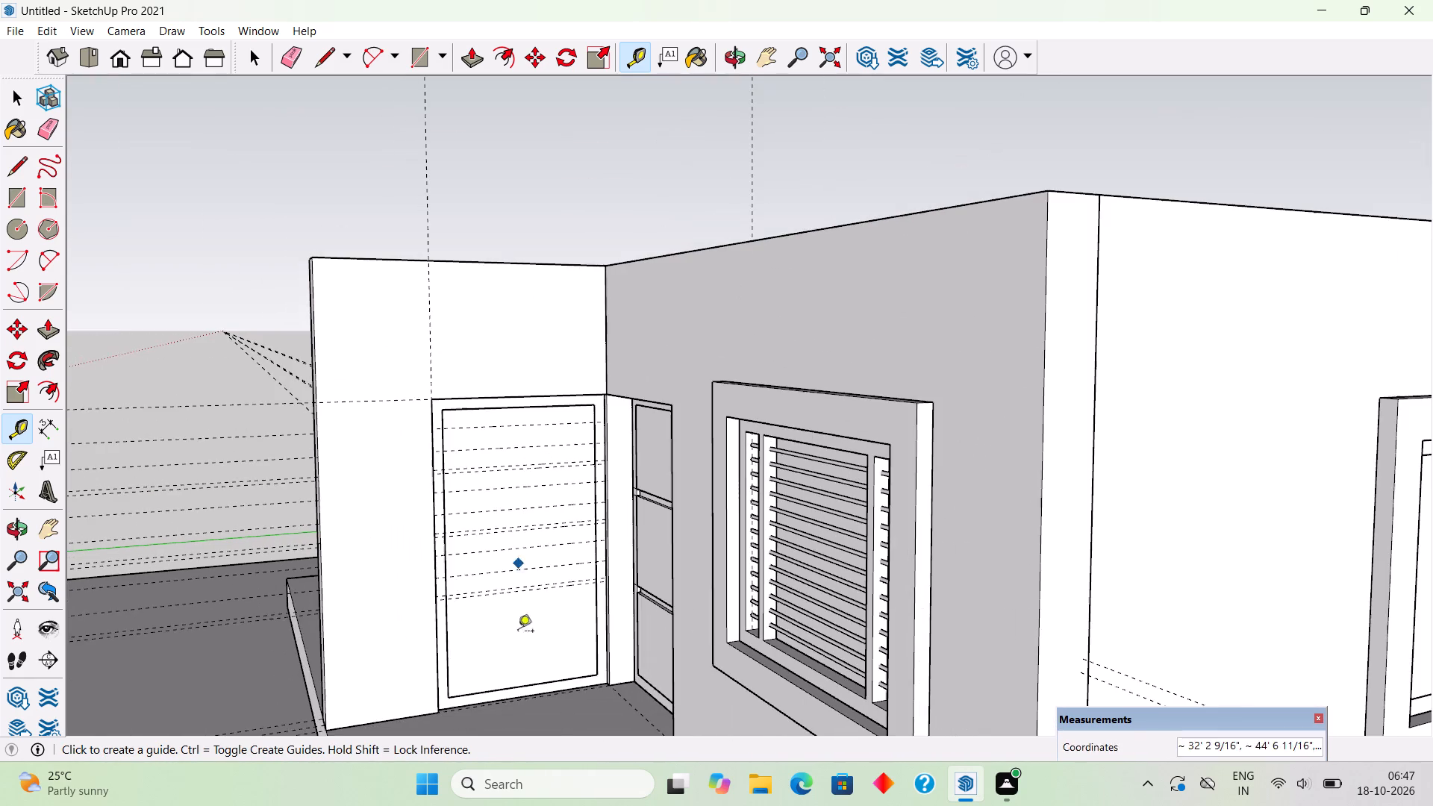
scroll(506, 734, "up", 12)
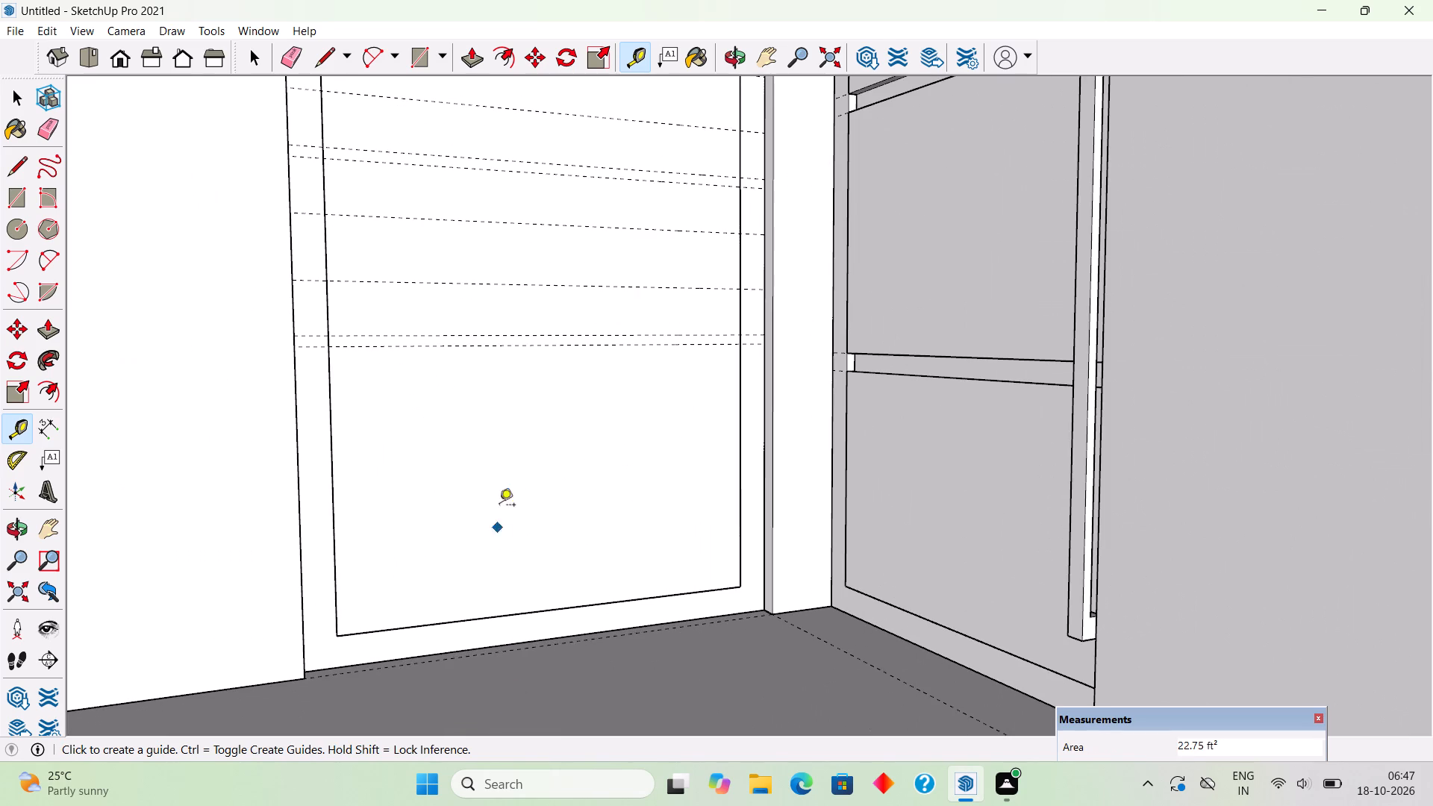
left_click(461, 342)
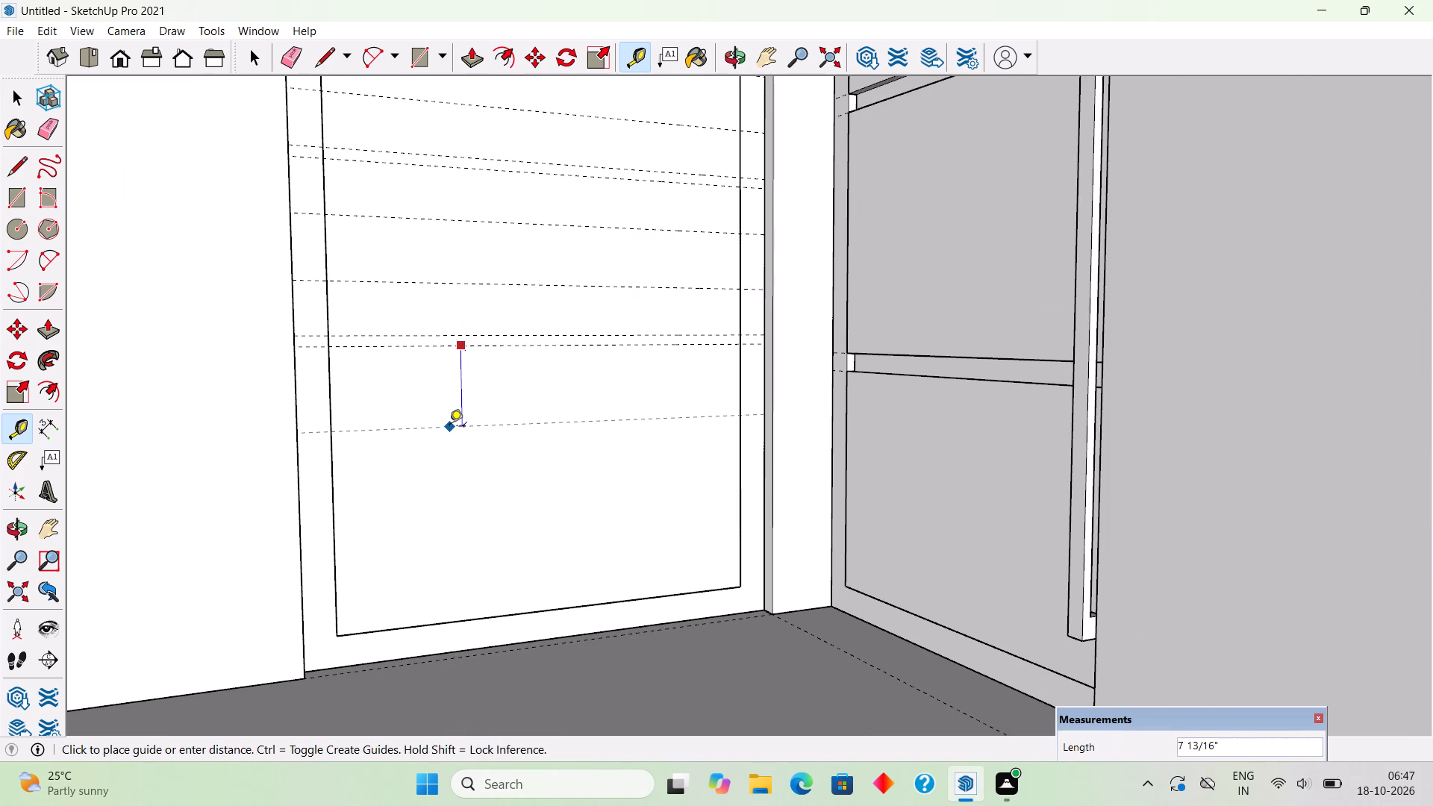
key("5")
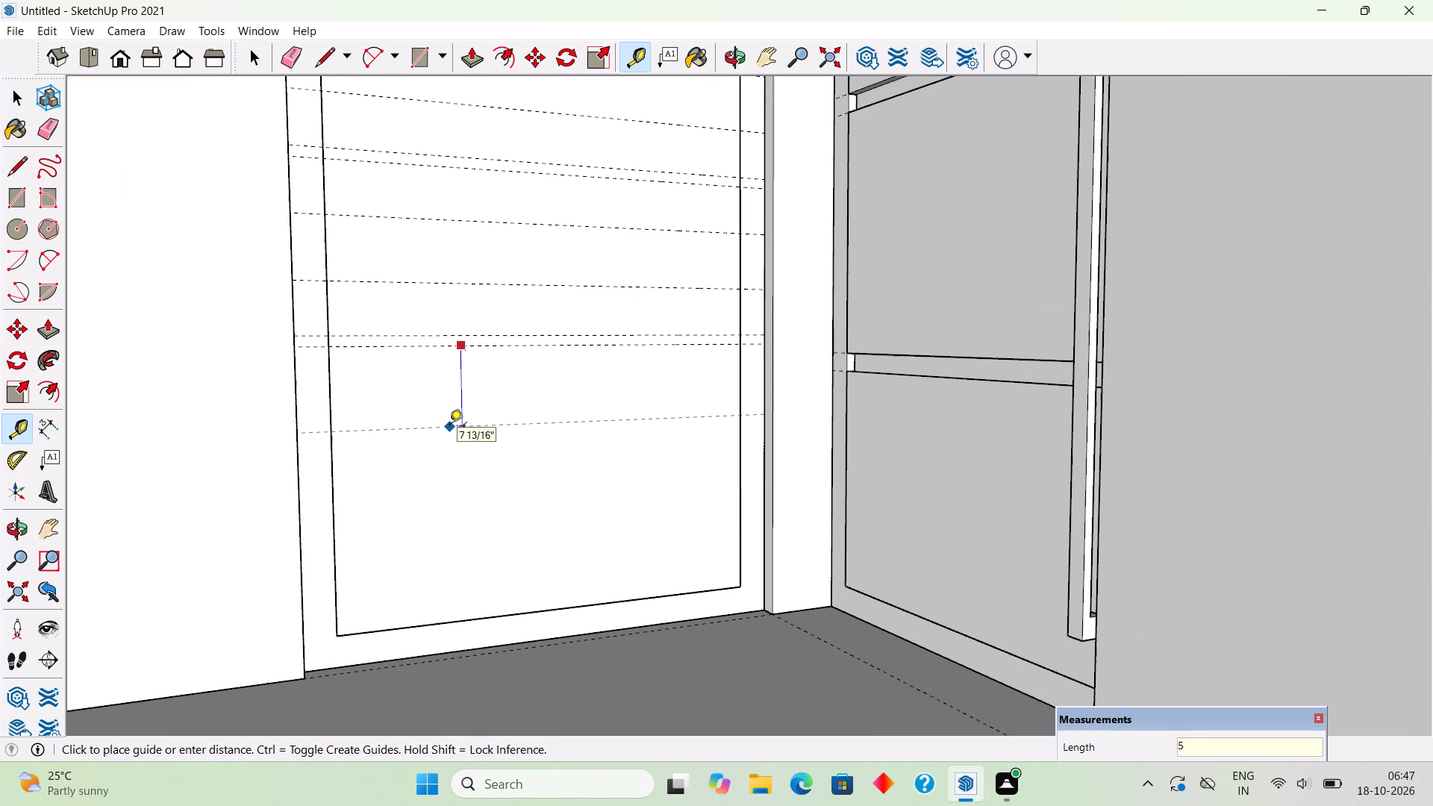
key("shift+quotedbl")
key("Return")
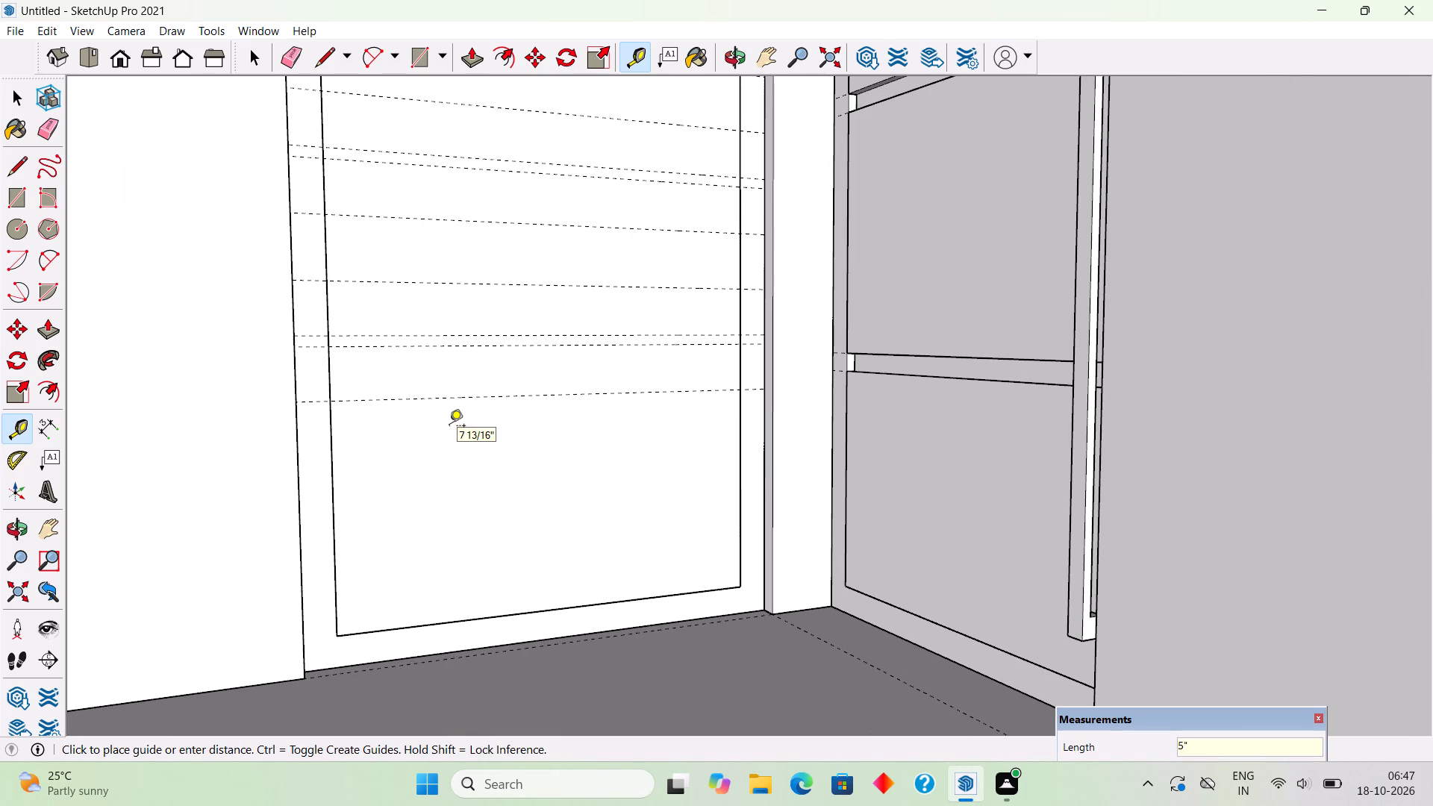
left_click(475, 396)
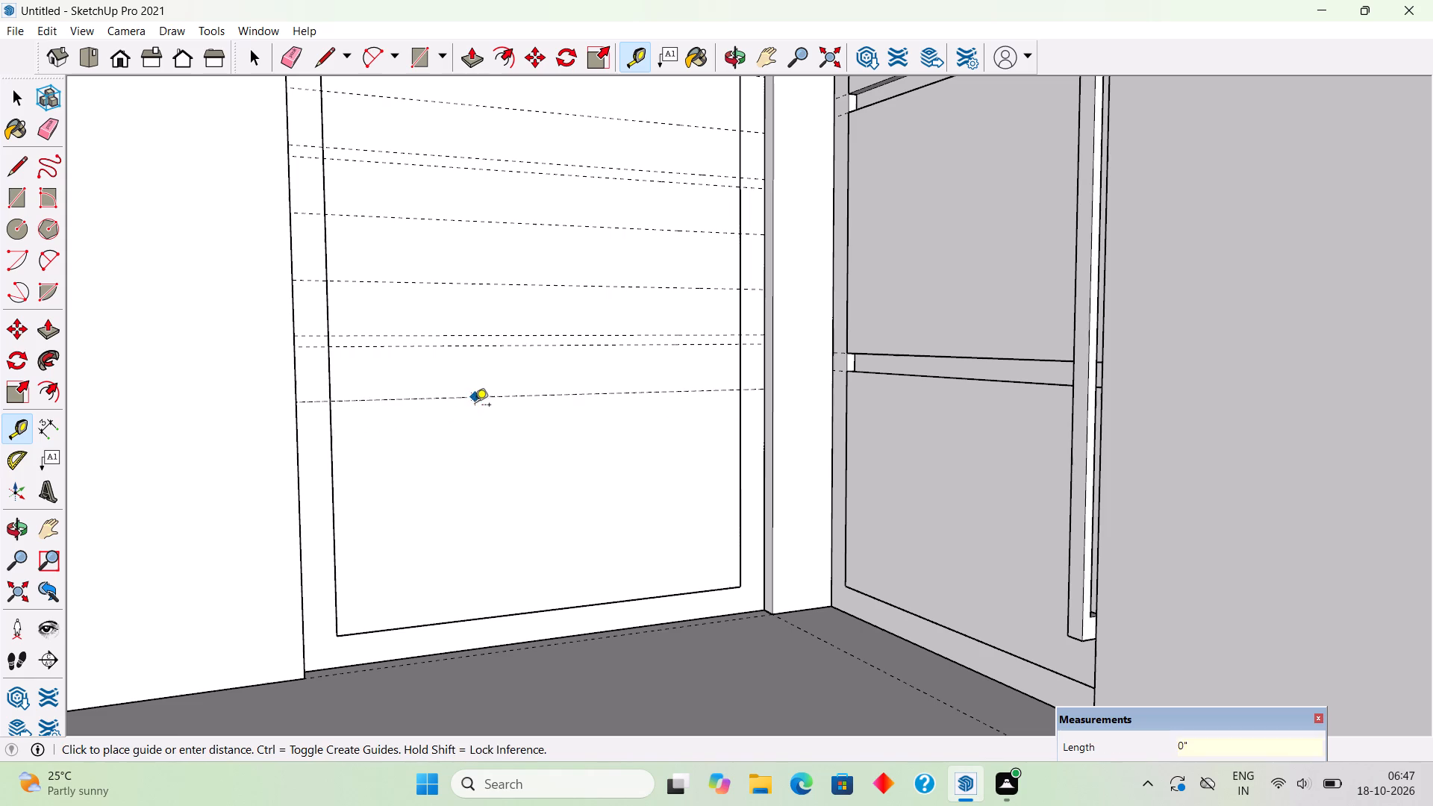
type("6\"")
key("Return")
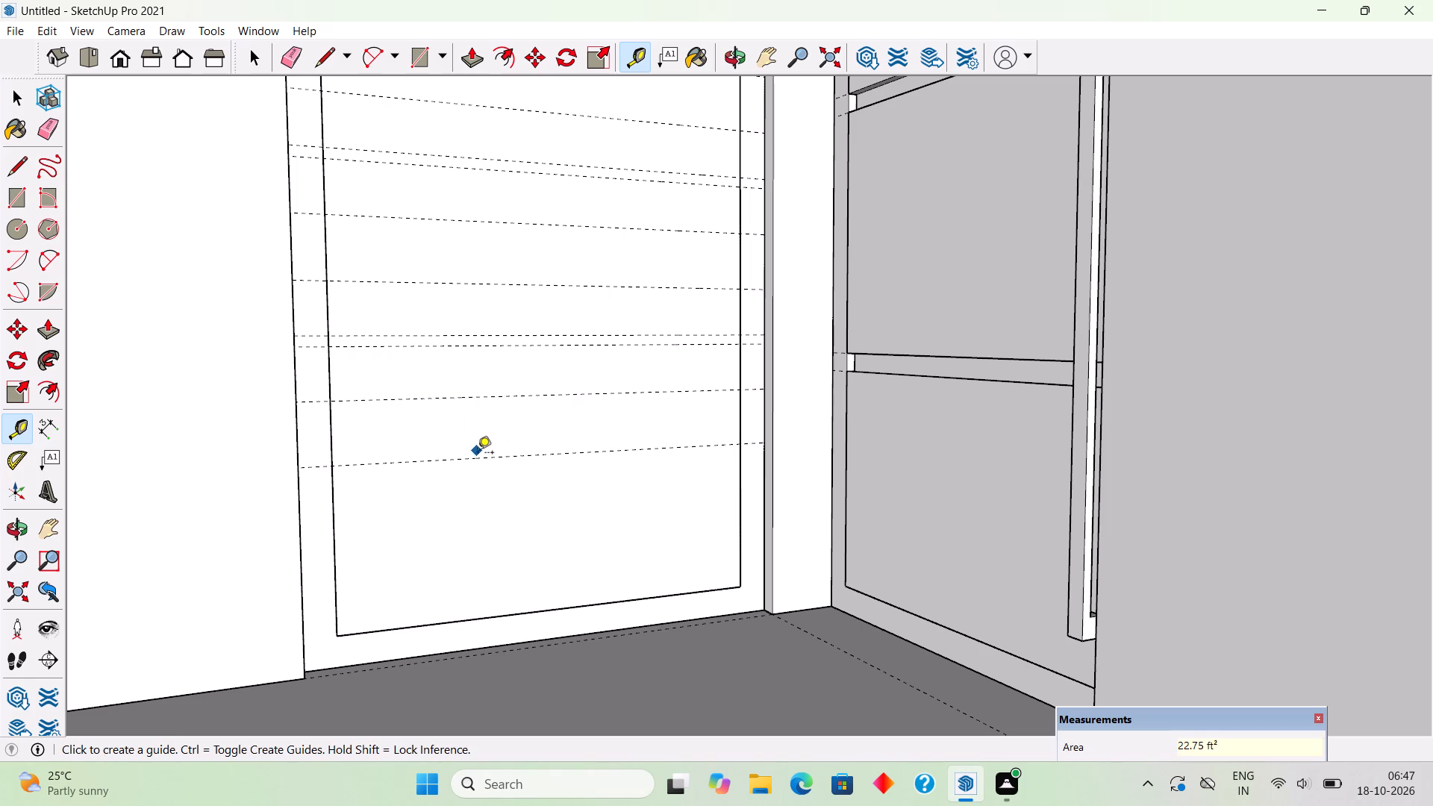
left_click(481, 463)
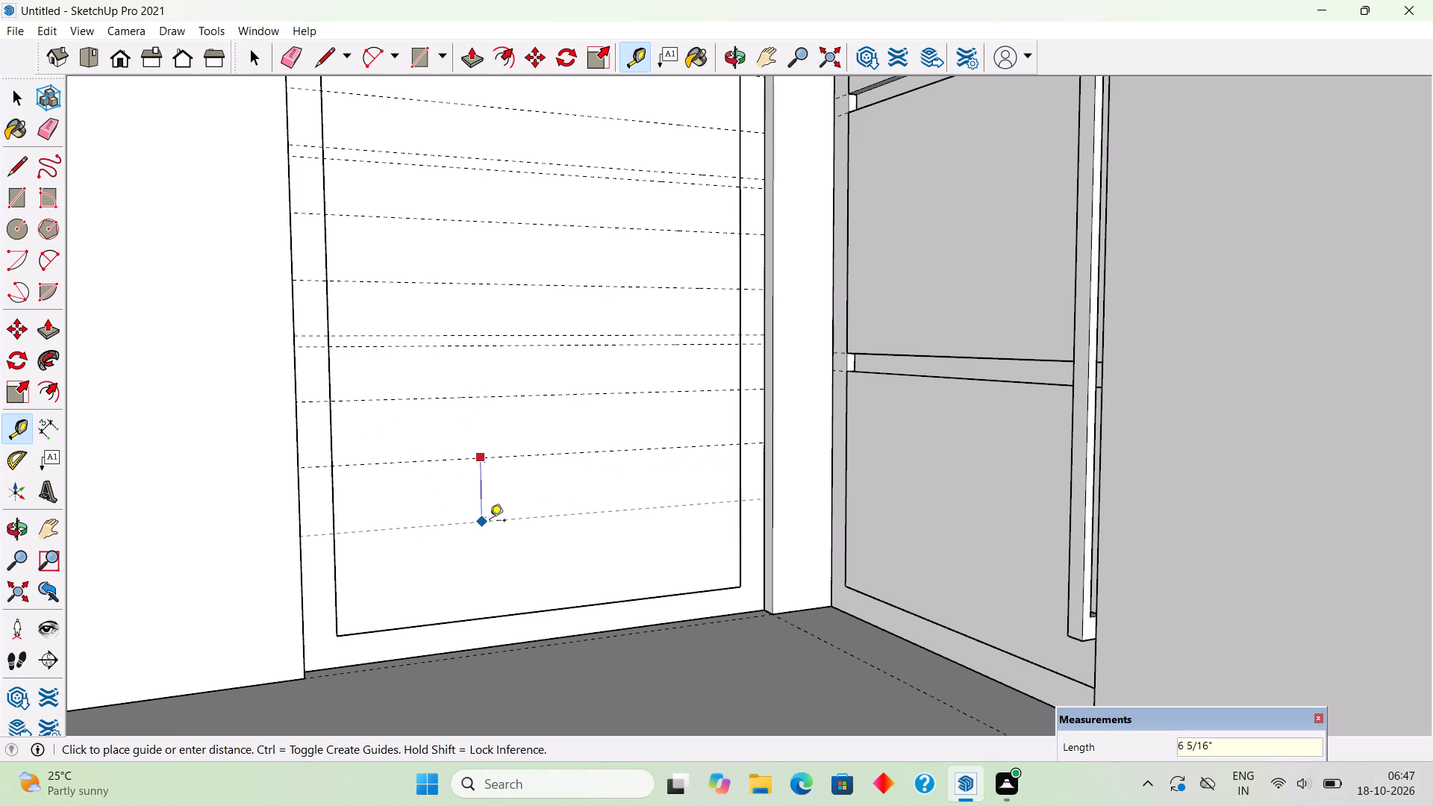
type("5\"")
key("Return")
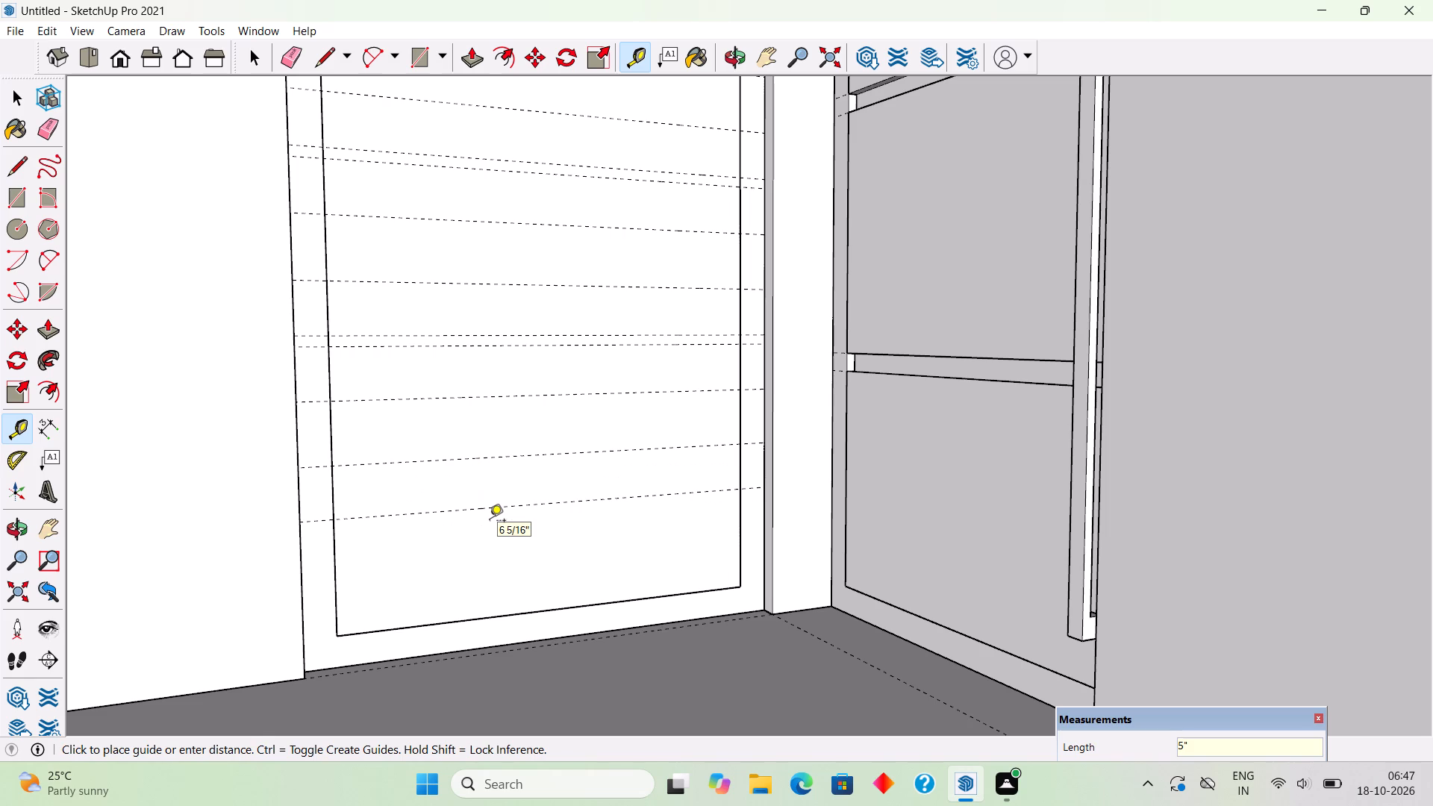
left_click(502, 510)
key("1")
key("shift+quotedbl")
key("Return")
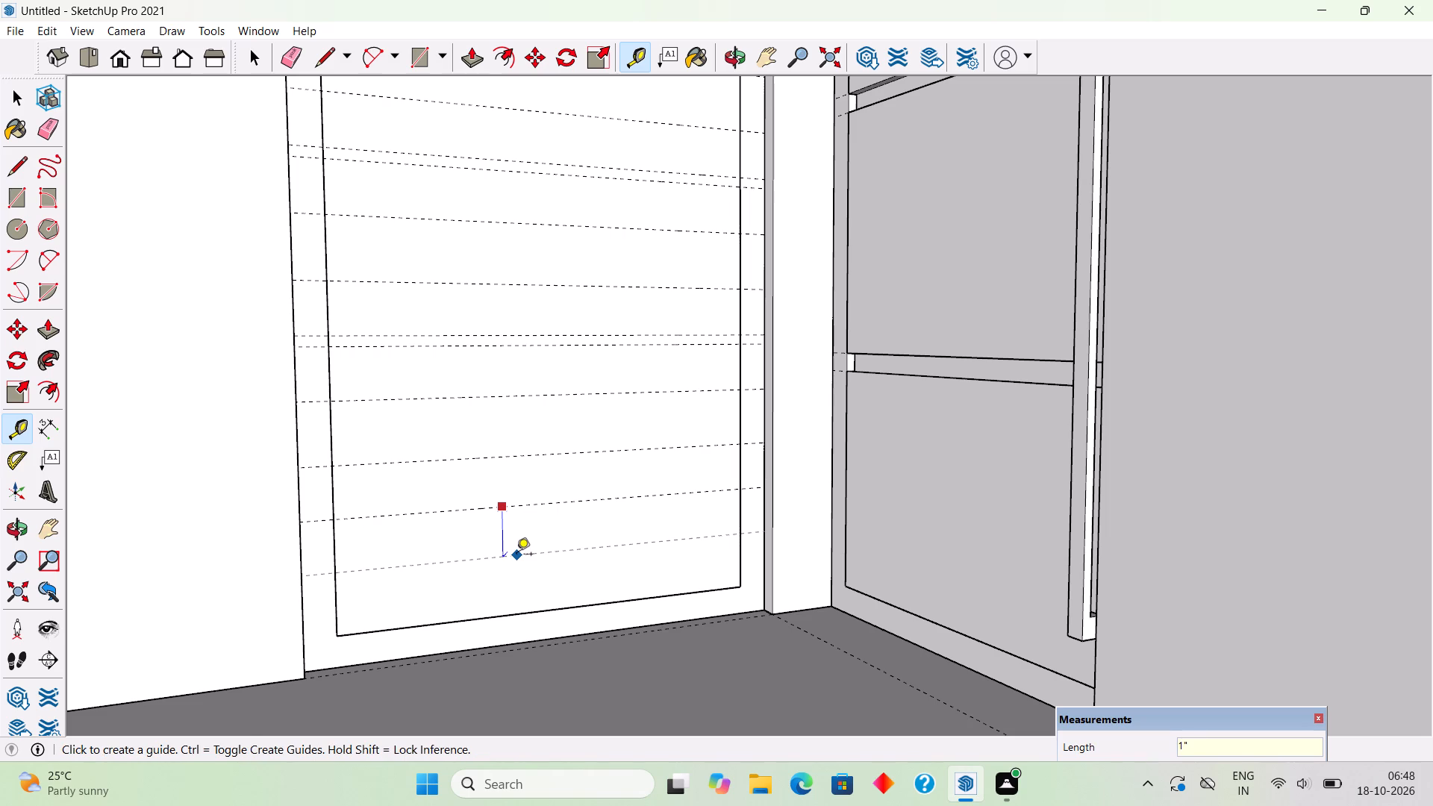
Start another horizontal guide from the lowest guide near the bottom of the panel.
left_click(531, 518)
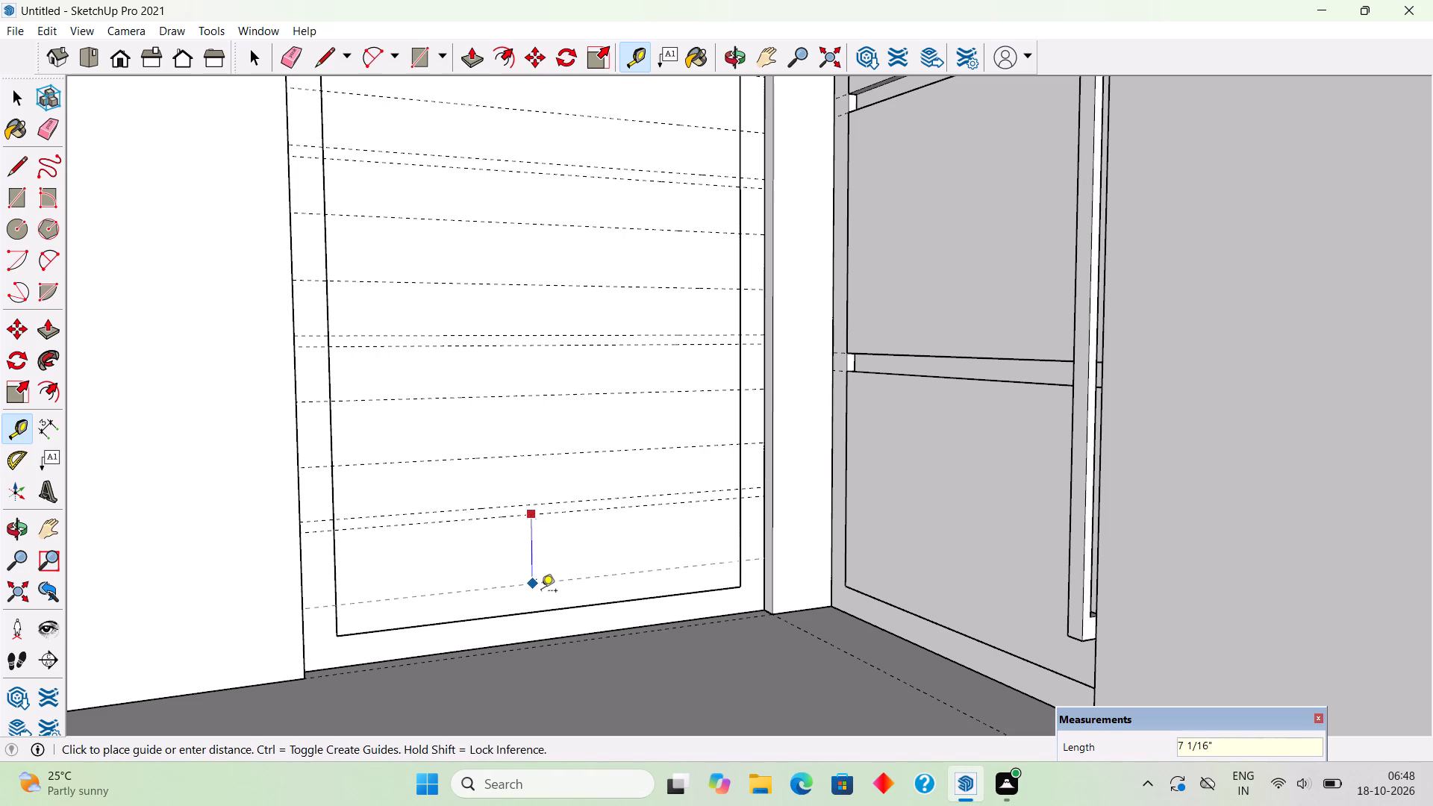
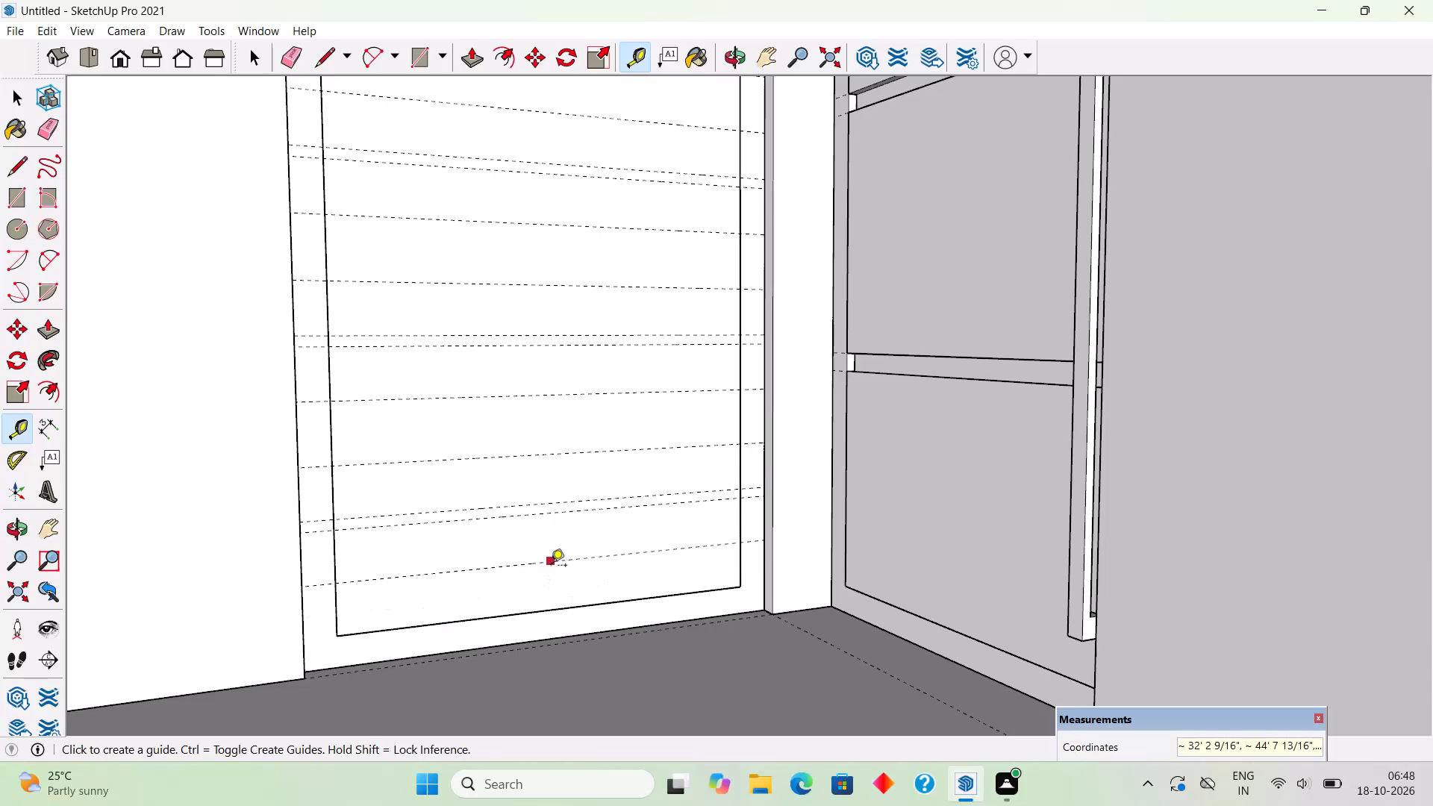
Add vertical guides 1" inside each of the panel's two vertical edges.
scroll(551, 566, "down", 4)
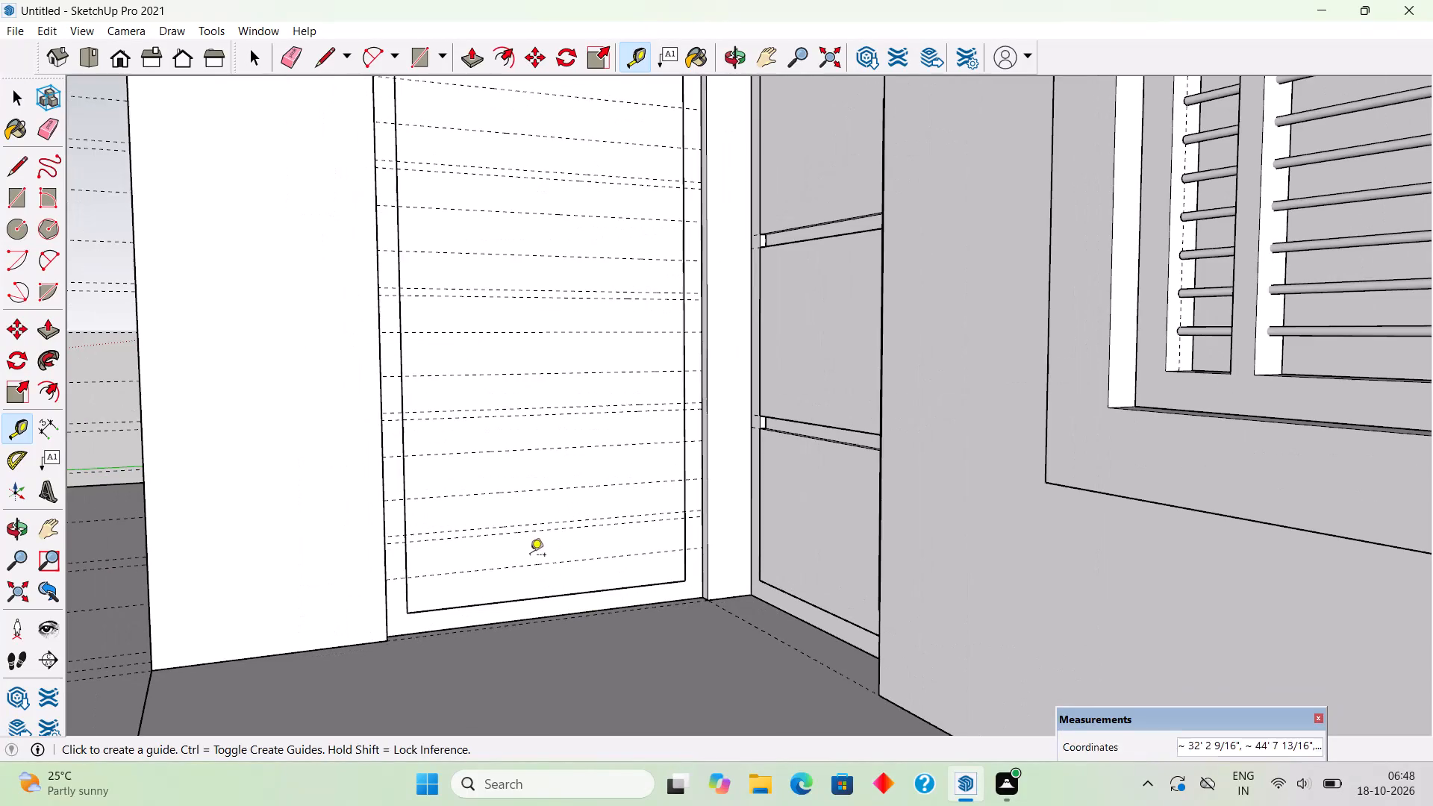
scroll(416, 526, "up", 3)
left_click(399, 516)
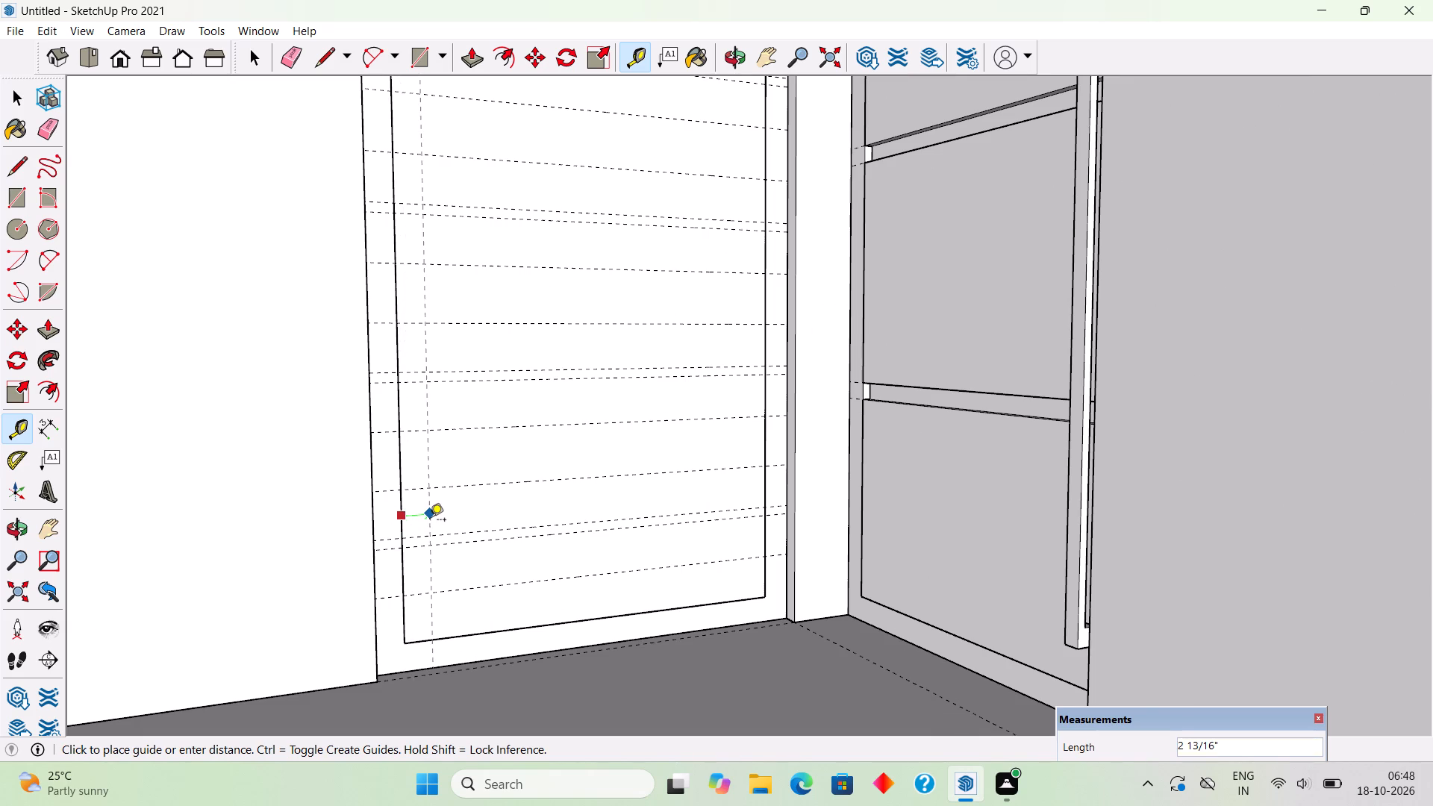
type("1\"")
key("Return")
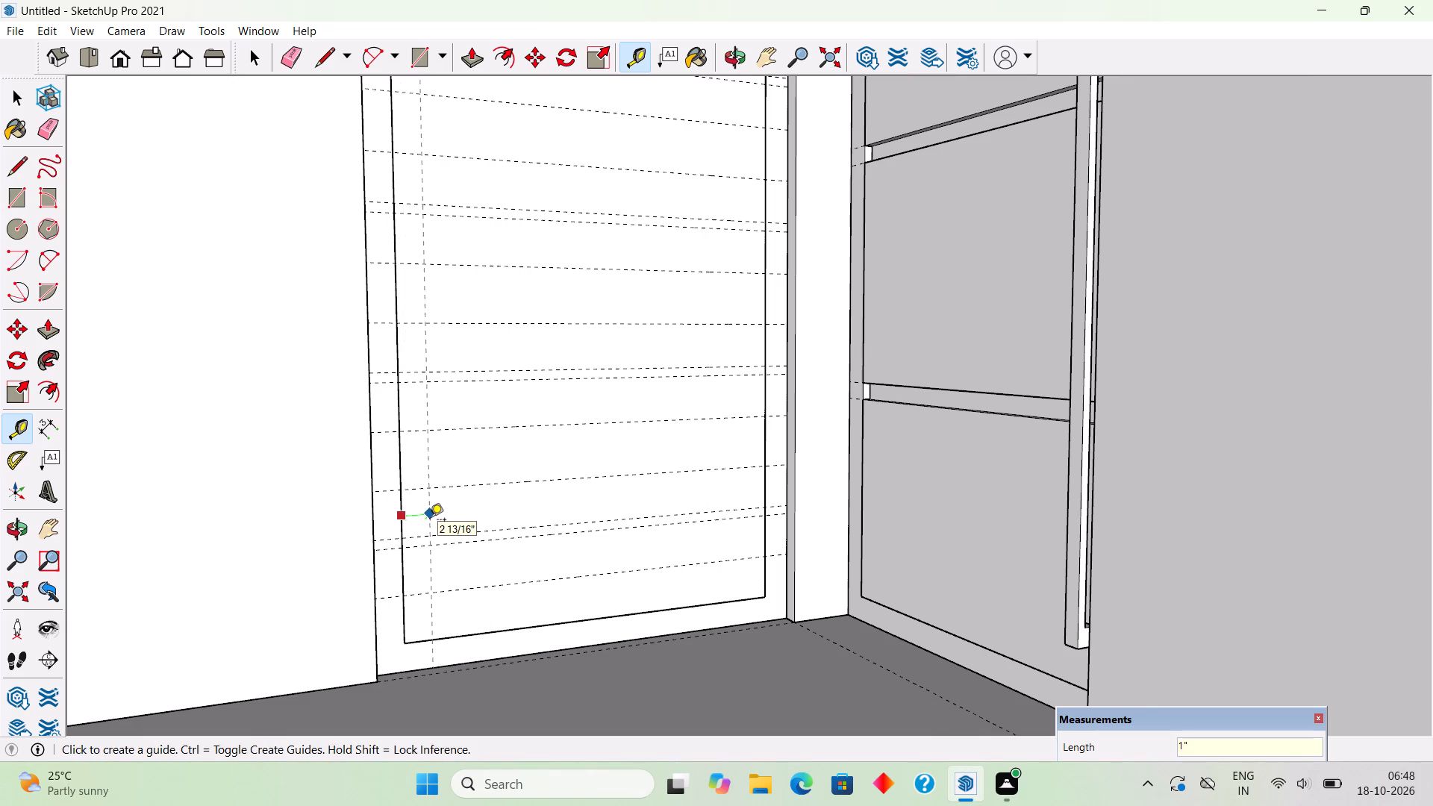
left_click(761, 489)
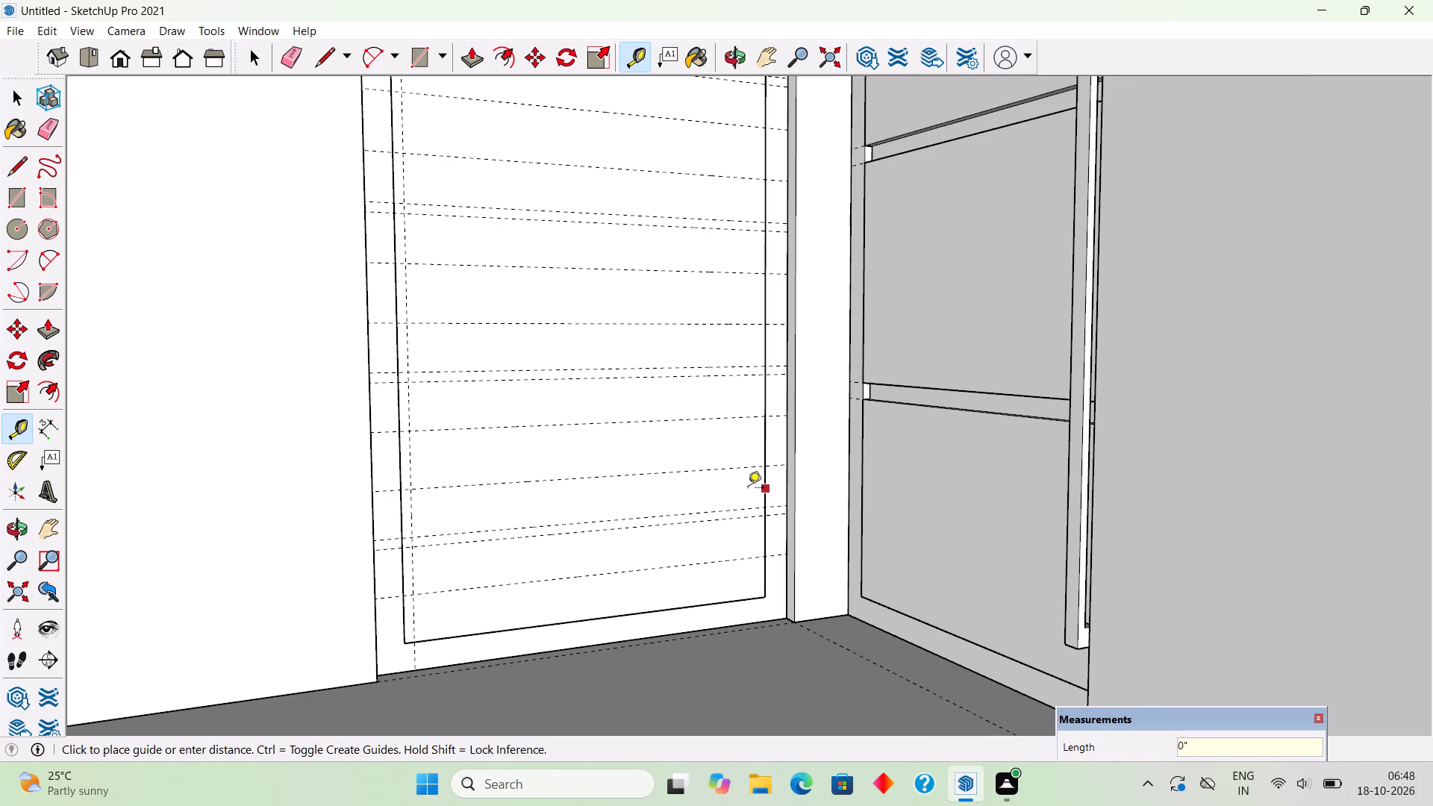
type("1\"")
key("Return")
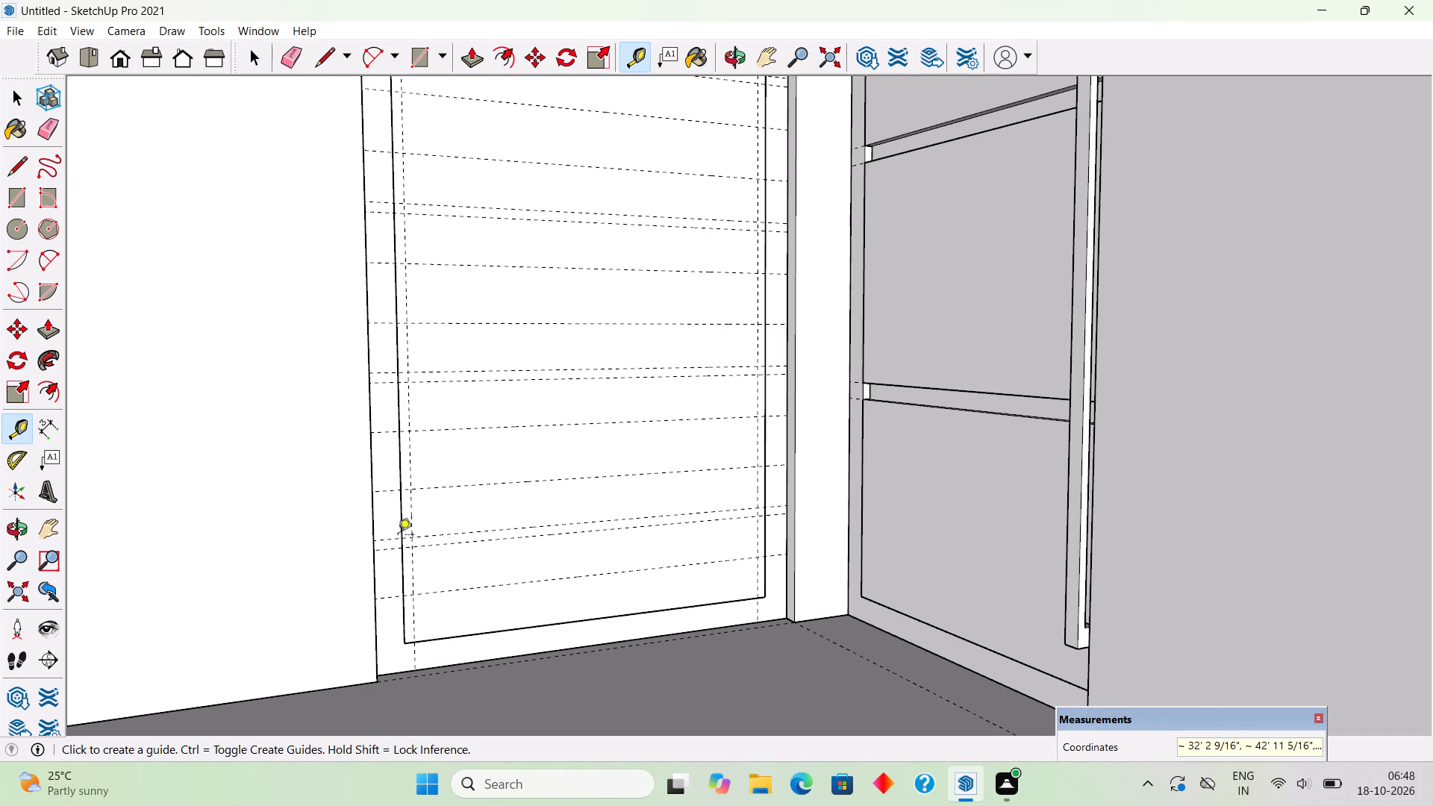
Place a vertical guide at the panel's midpoint, 1' 9" from its side edge, and one more guide .5" to either side of it.
left_click(398, 509)
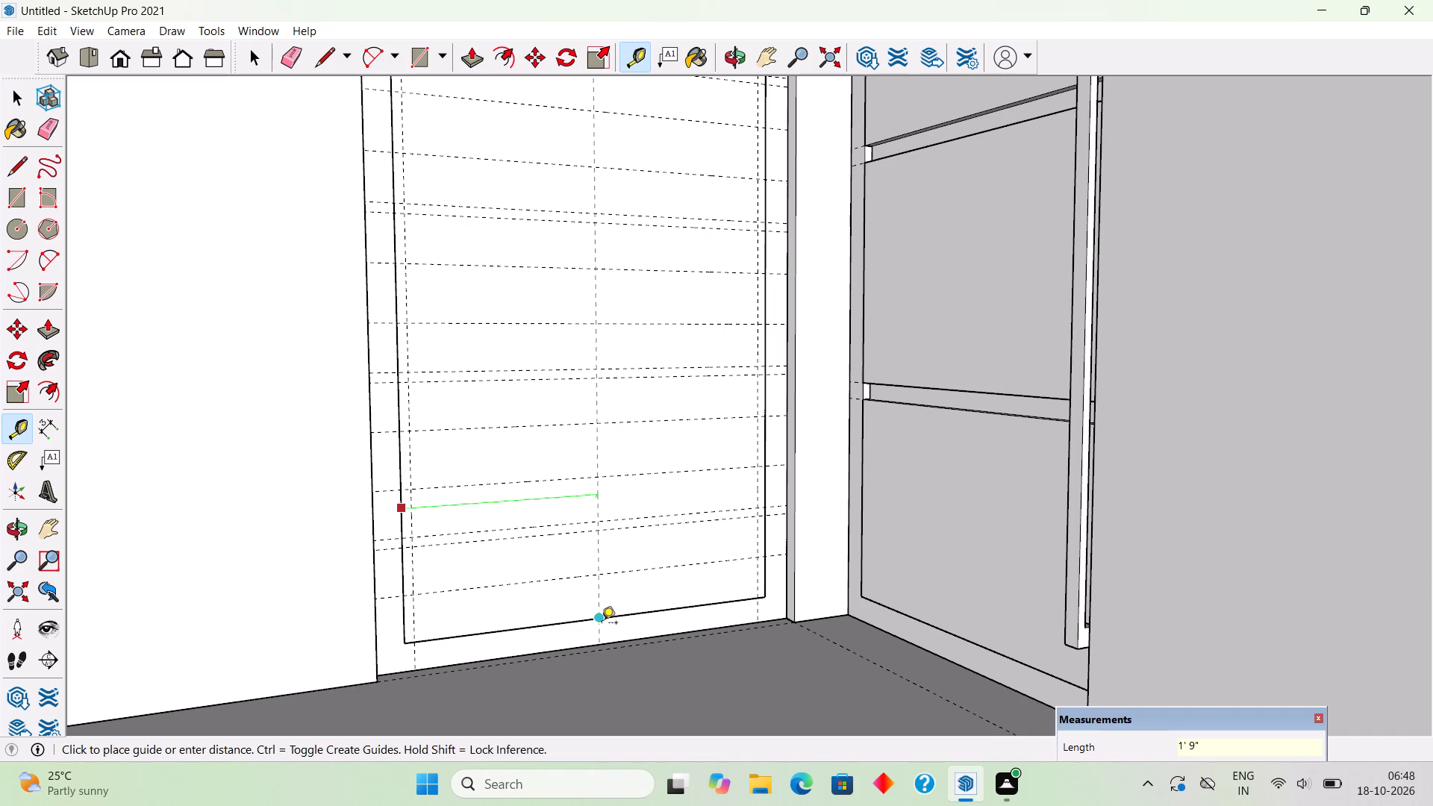
left_click(602, 624)
left_click(601, 504)
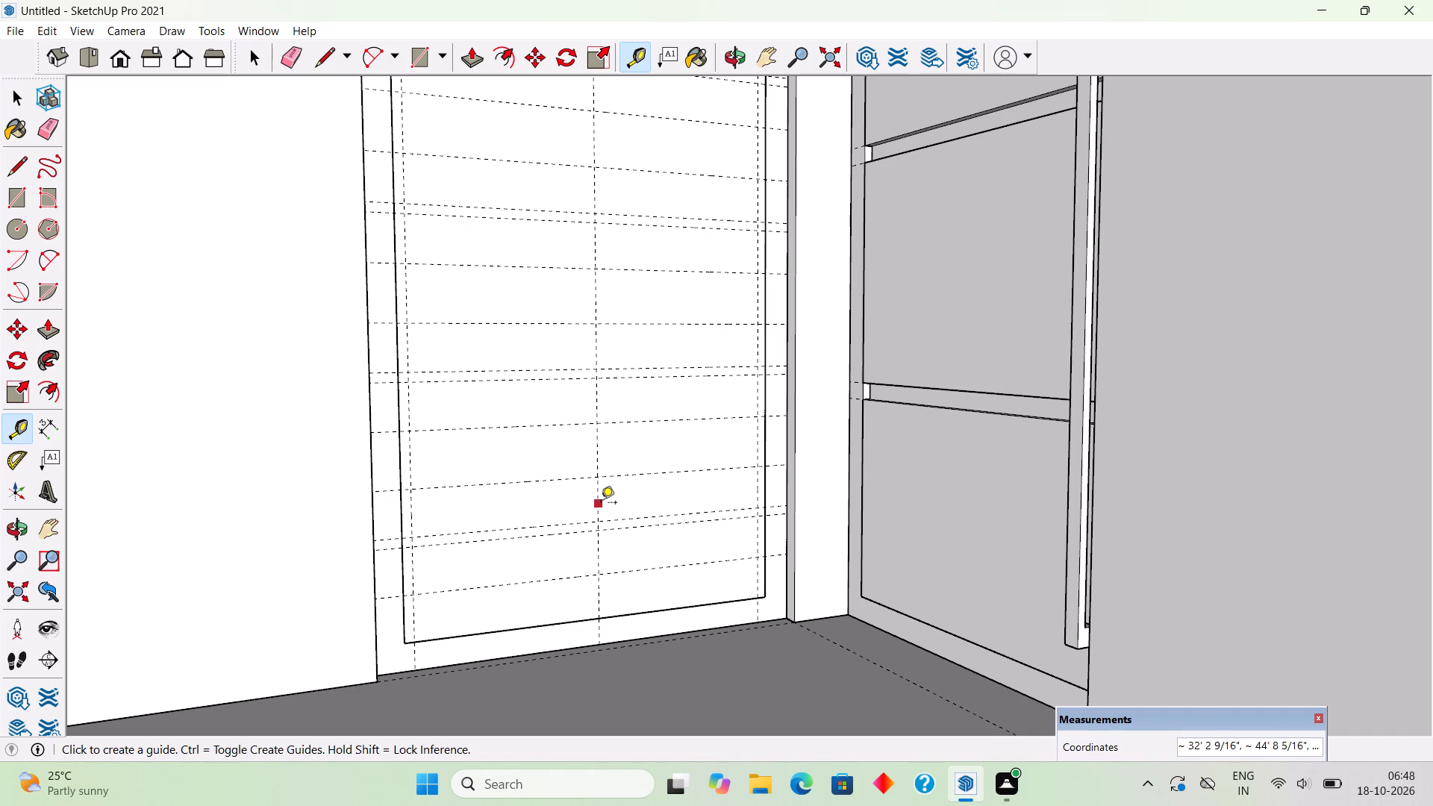
type(".5")
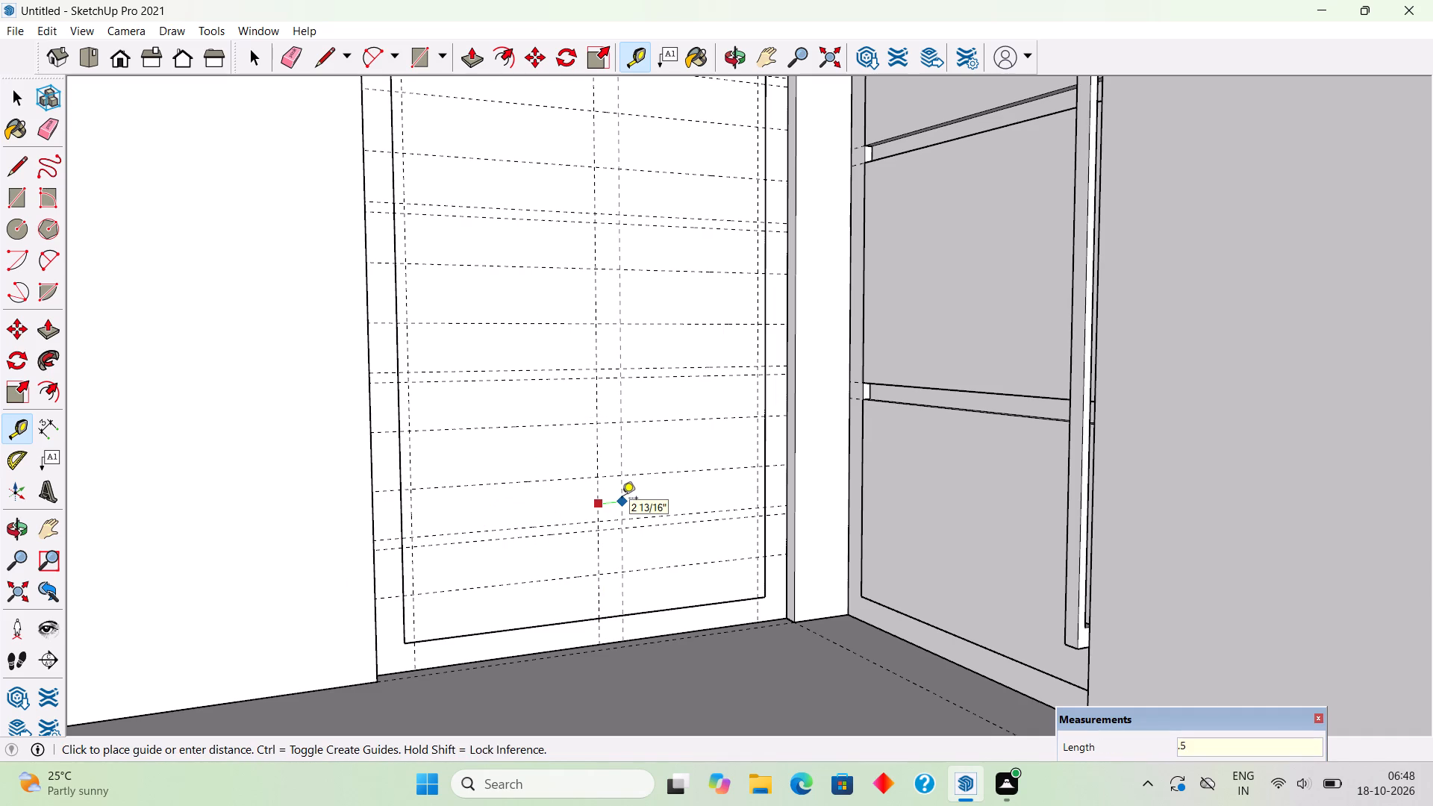
key("shift+quotedbl")
key("Return")
scroll(601, 502, "up", 4)
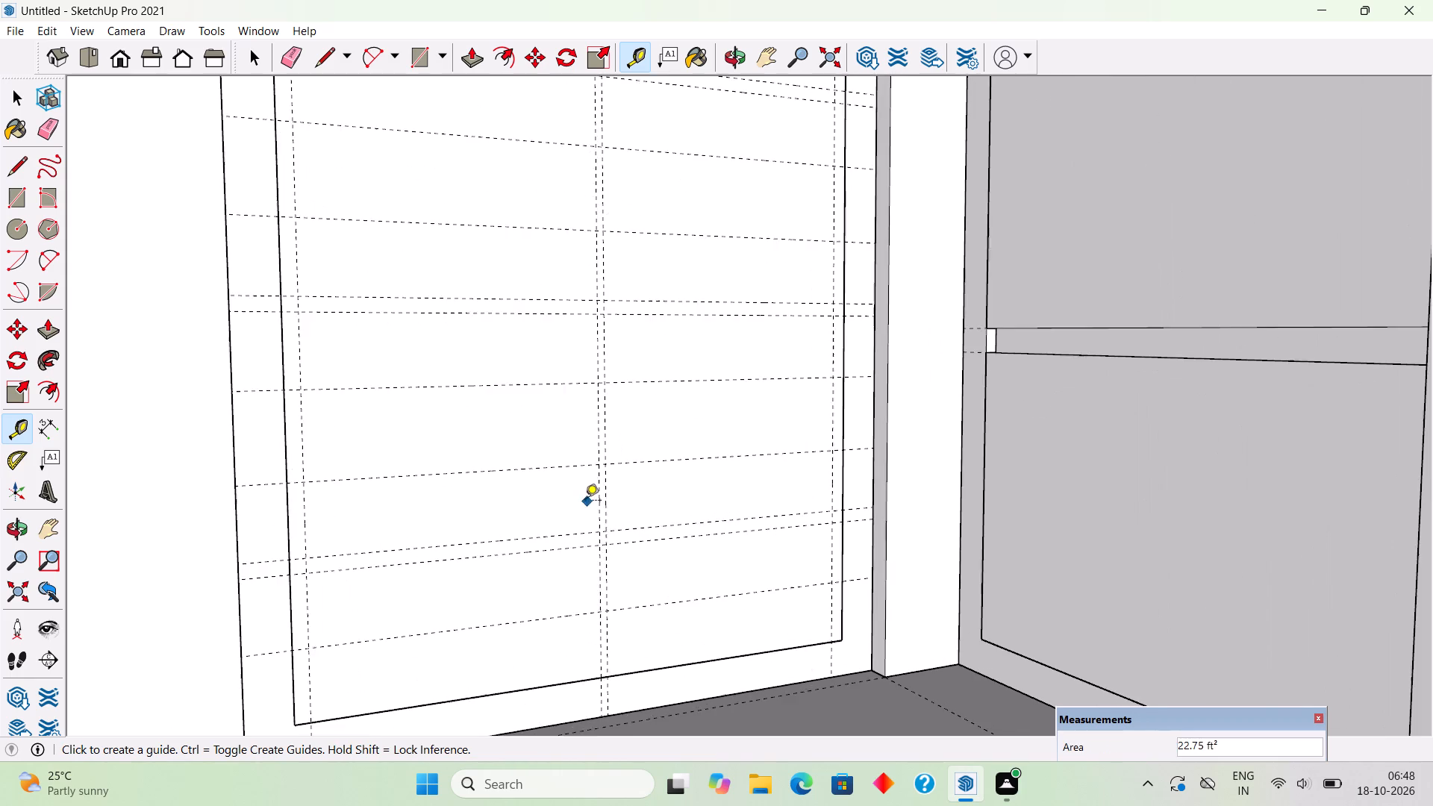
scroll(590, 492, "up", 4)
left_click(607, 479)
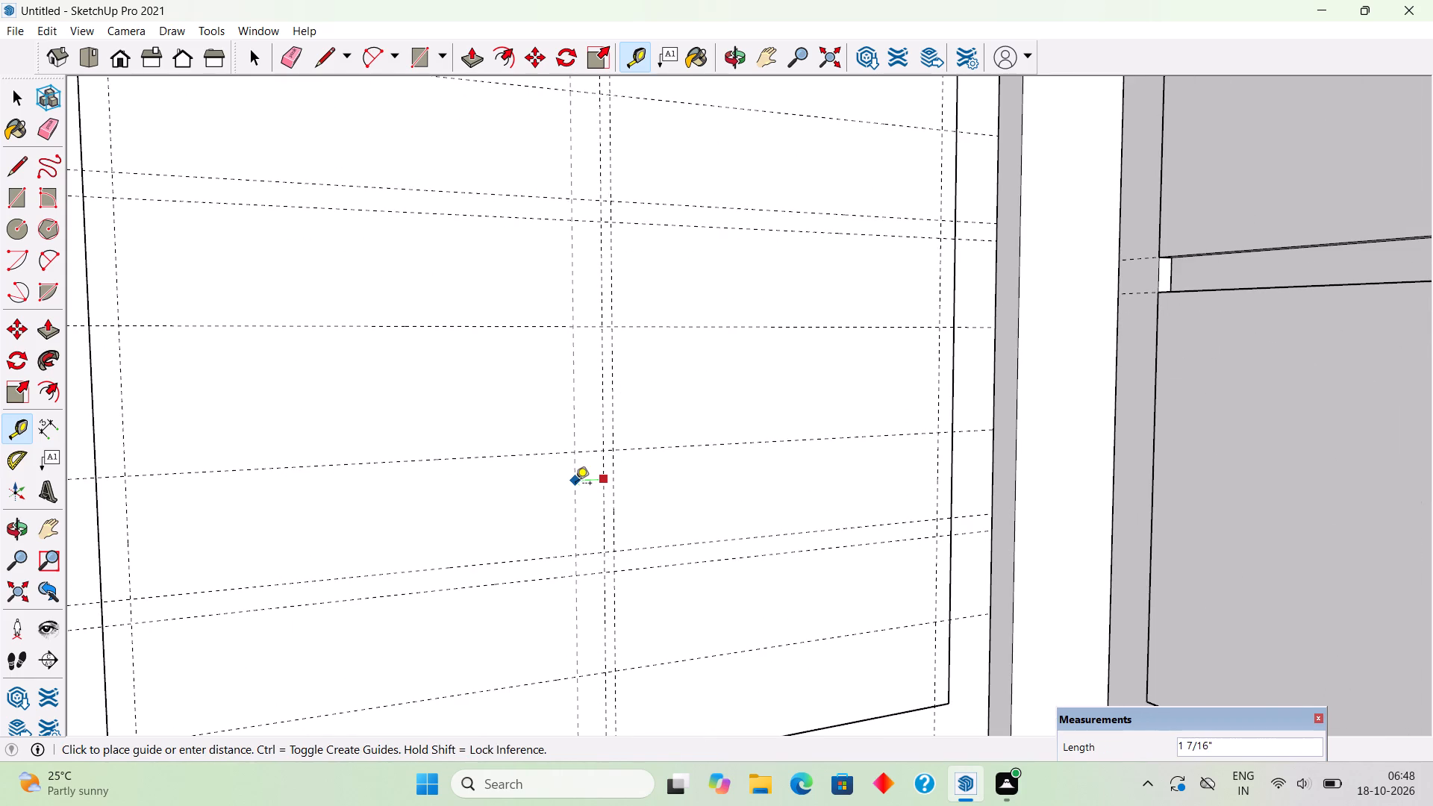
type(".5")
key("shift+quotedbl")
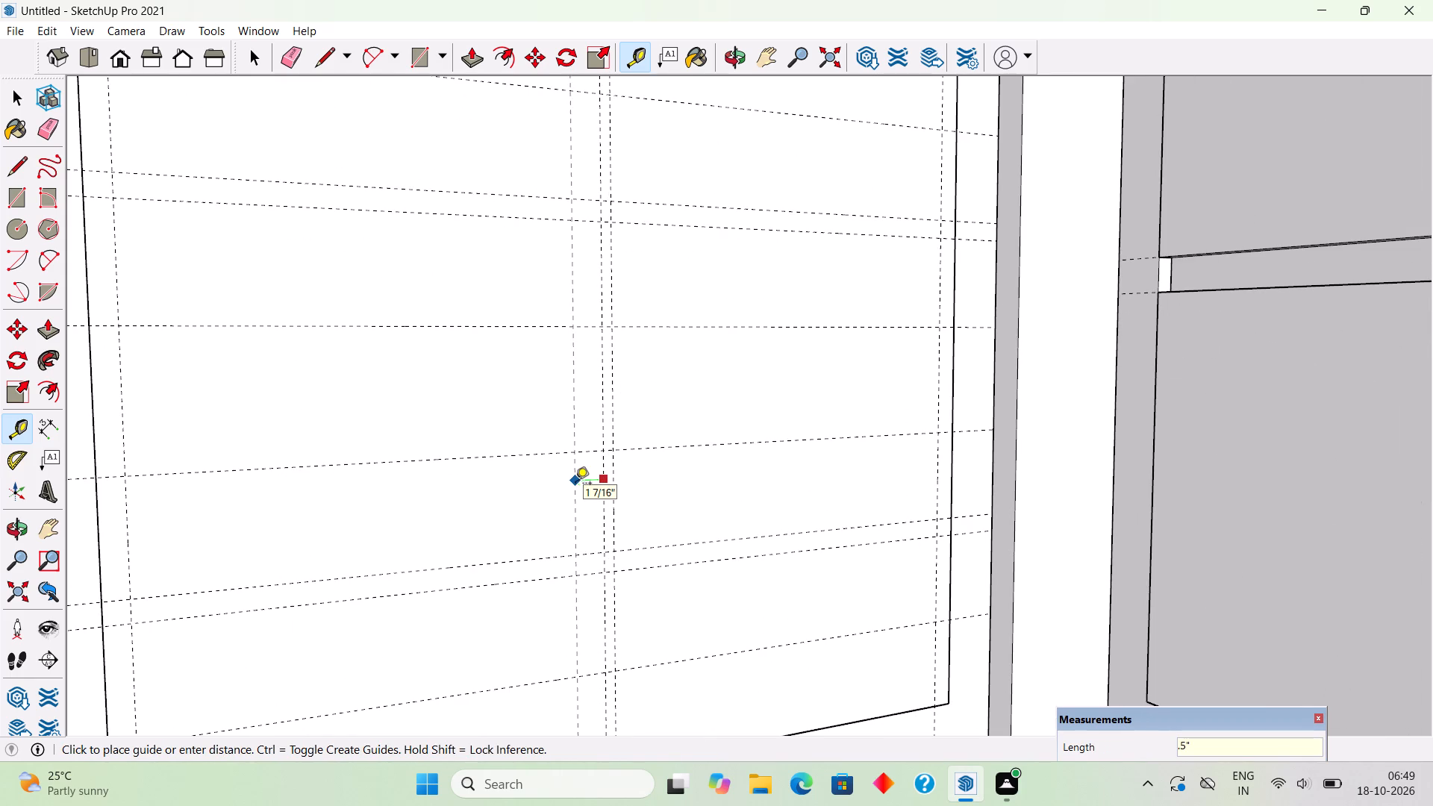
key("Return")
key("space")
Select the inner panel face with its bounding edges and make it a group.
scroll(575, 485, "down", 15)
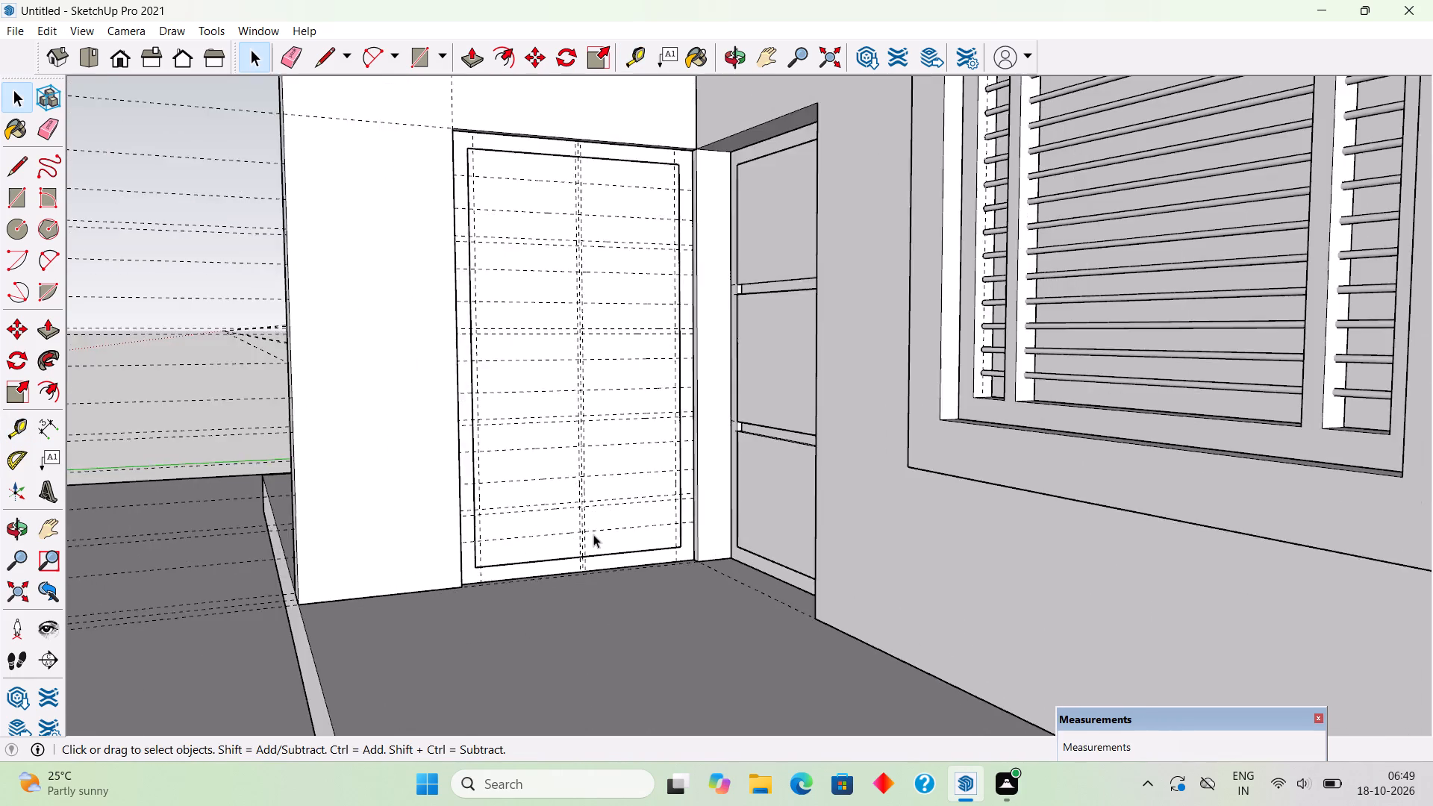
scroll(593, 534, "down", 4)
middle_click(593, 534)
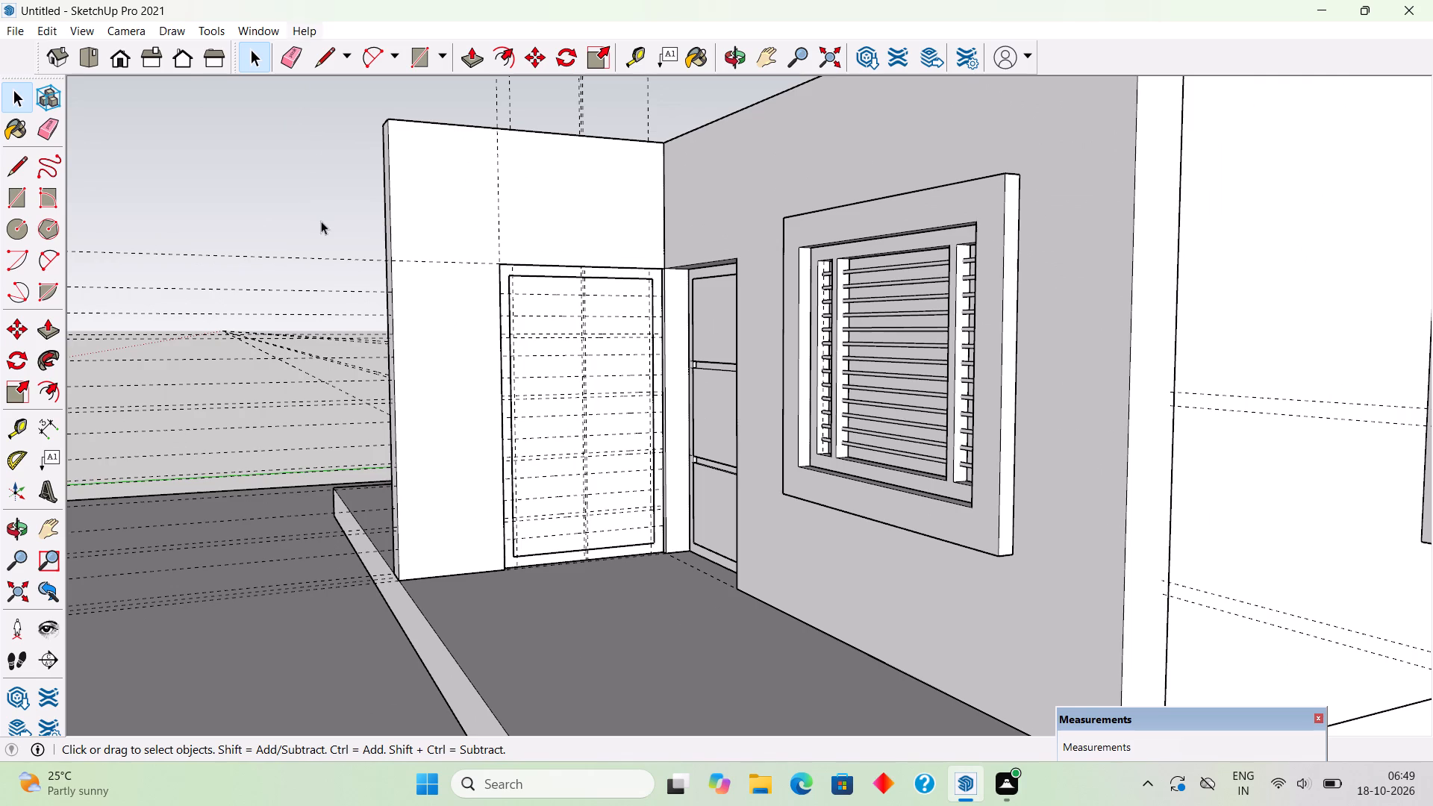
middle_click_drag(689, 298, 511, 282)
middle_click(707, 307)
middle_click_drag(728, 375, 779, 369)
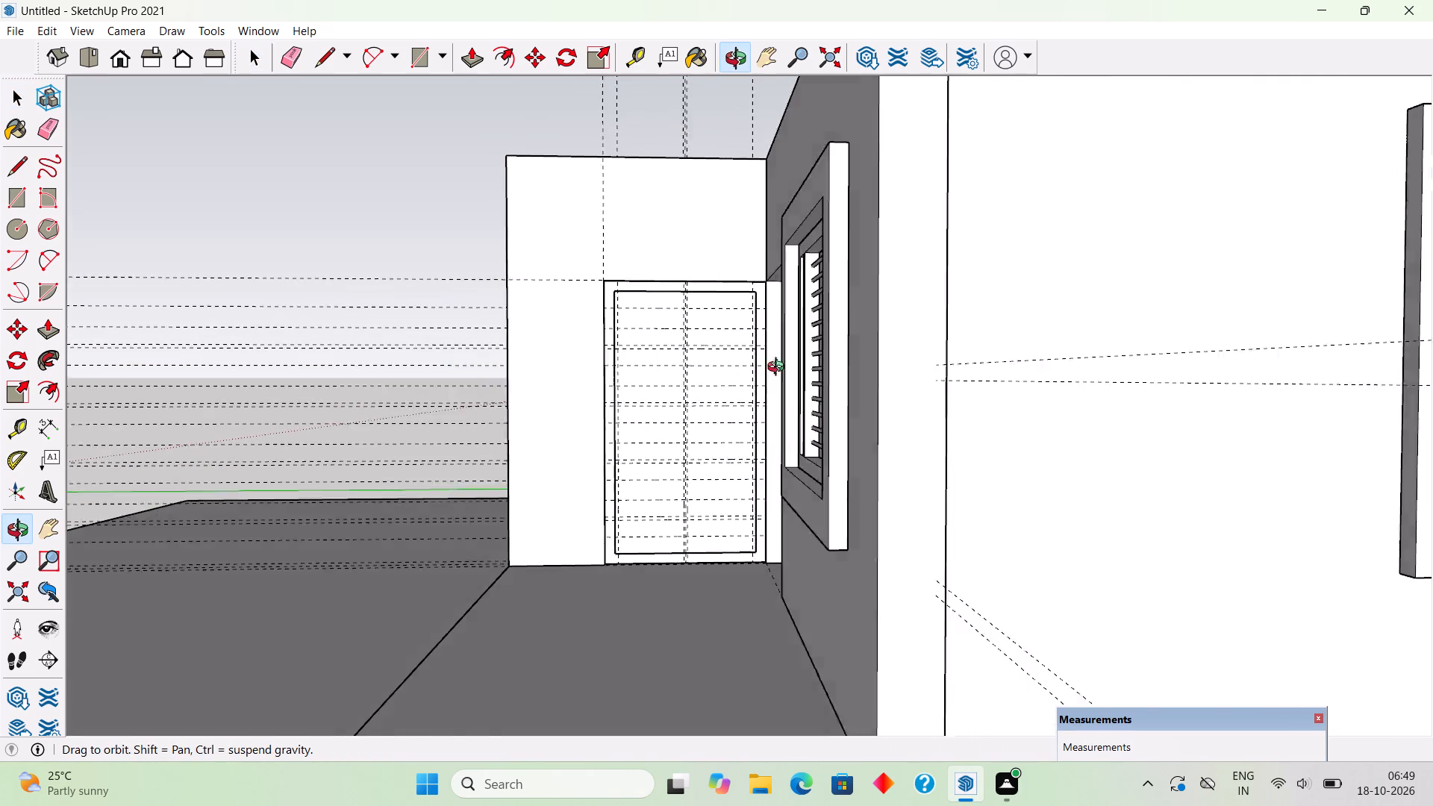
middle_click_drag(779, 369, 823, 355)
scroll(665, 560, "up", 3)
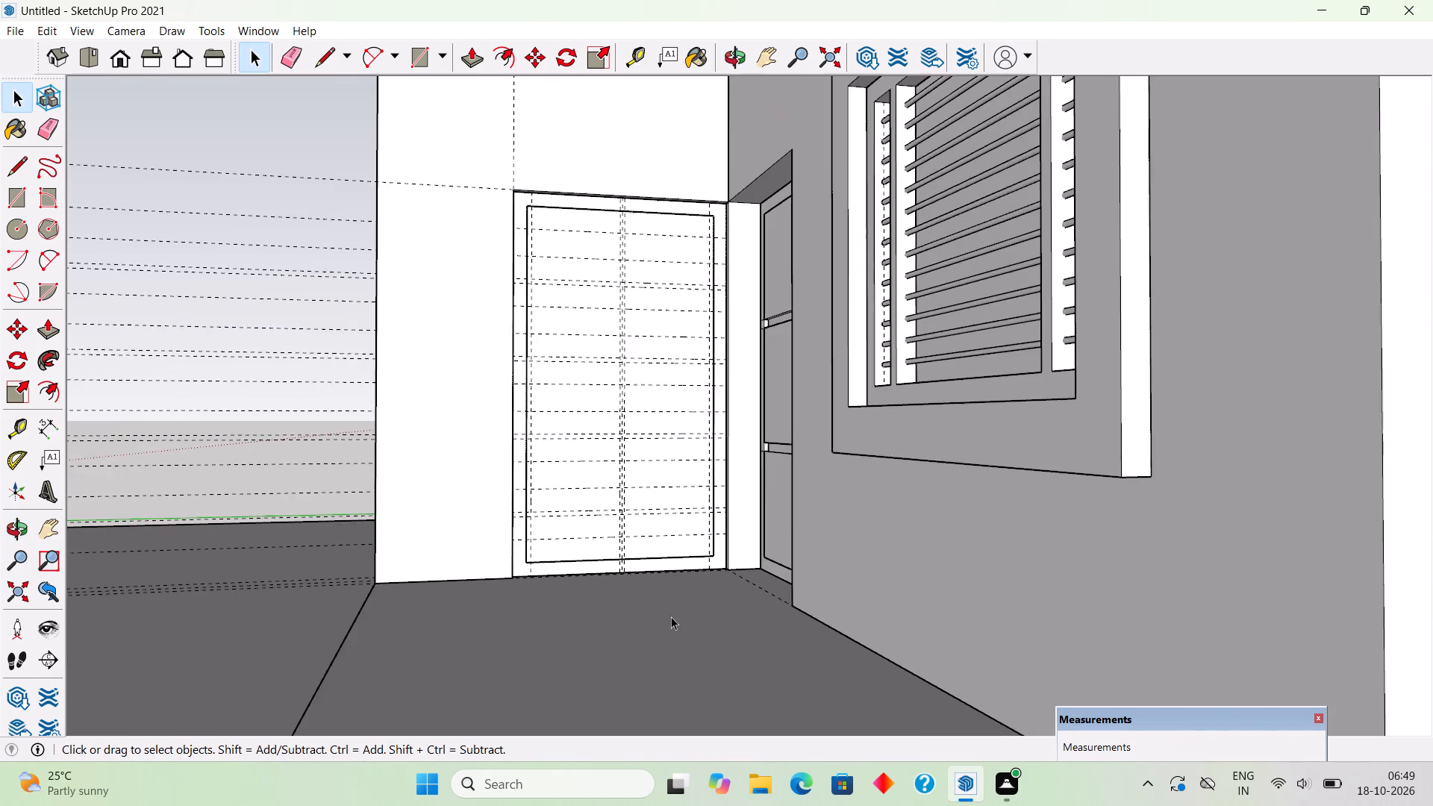
scroll(671, 616, "up", 2)
scroll(712, 131, "up", 2)
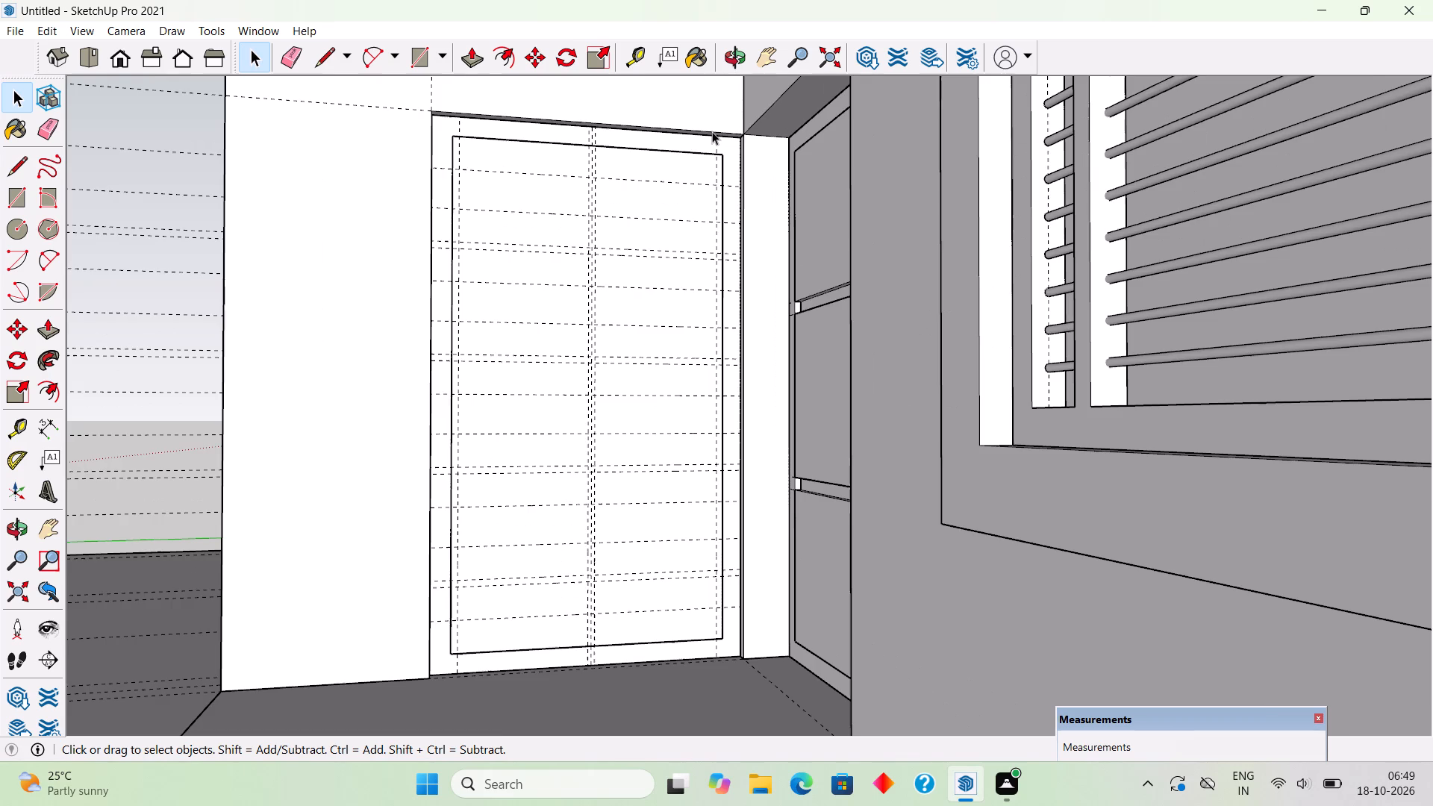
scroll(712, 131, "up", 1)
scroll(709, 125, "down", 1)
middle_click_drag(709, 124, 702, 127)
middle_click(790, 146)
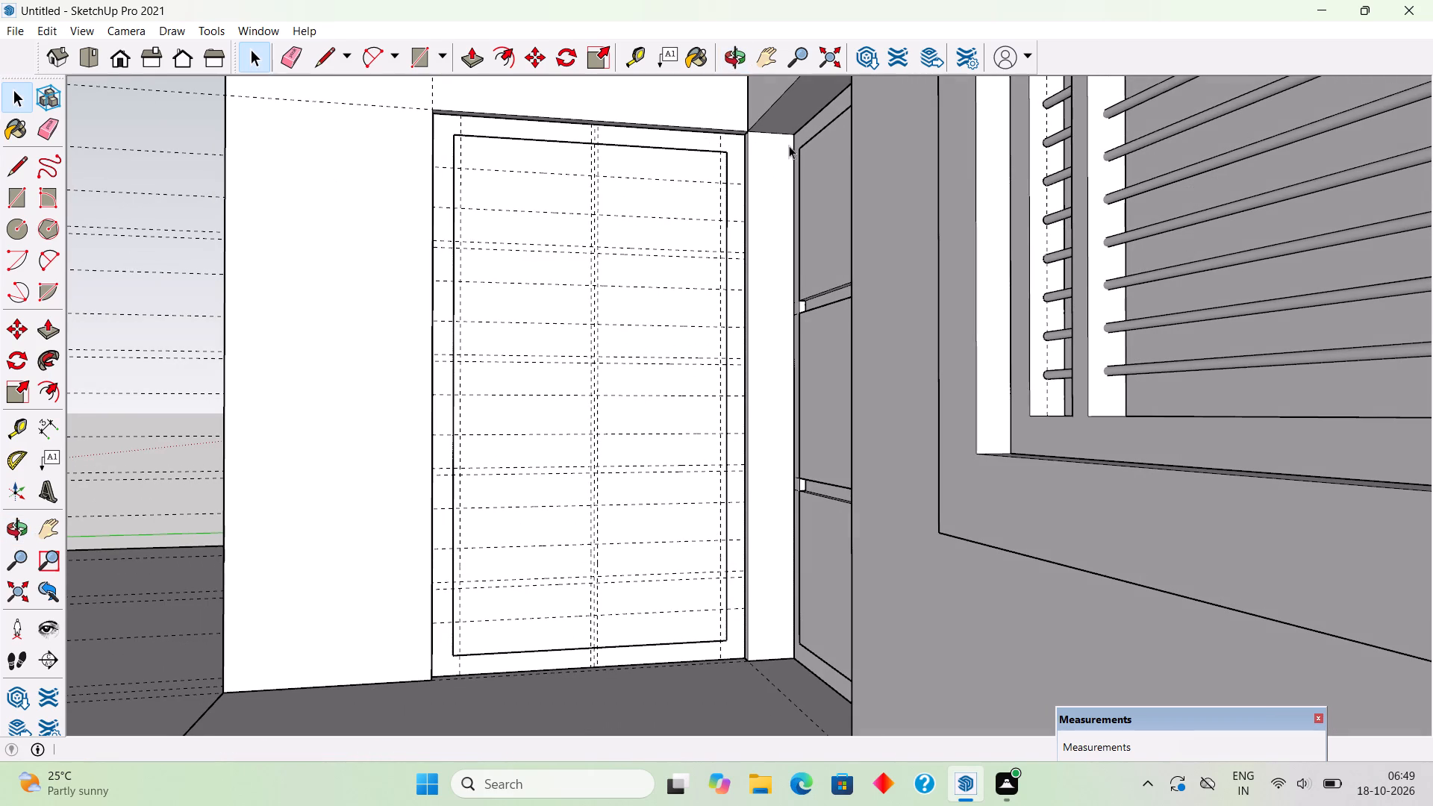
middle_click_drag(693, 172, 643, 172)
scroll(643, 172, "up", 2)
scroll(643, 172, "down", 2)
triple_click(648, 199)
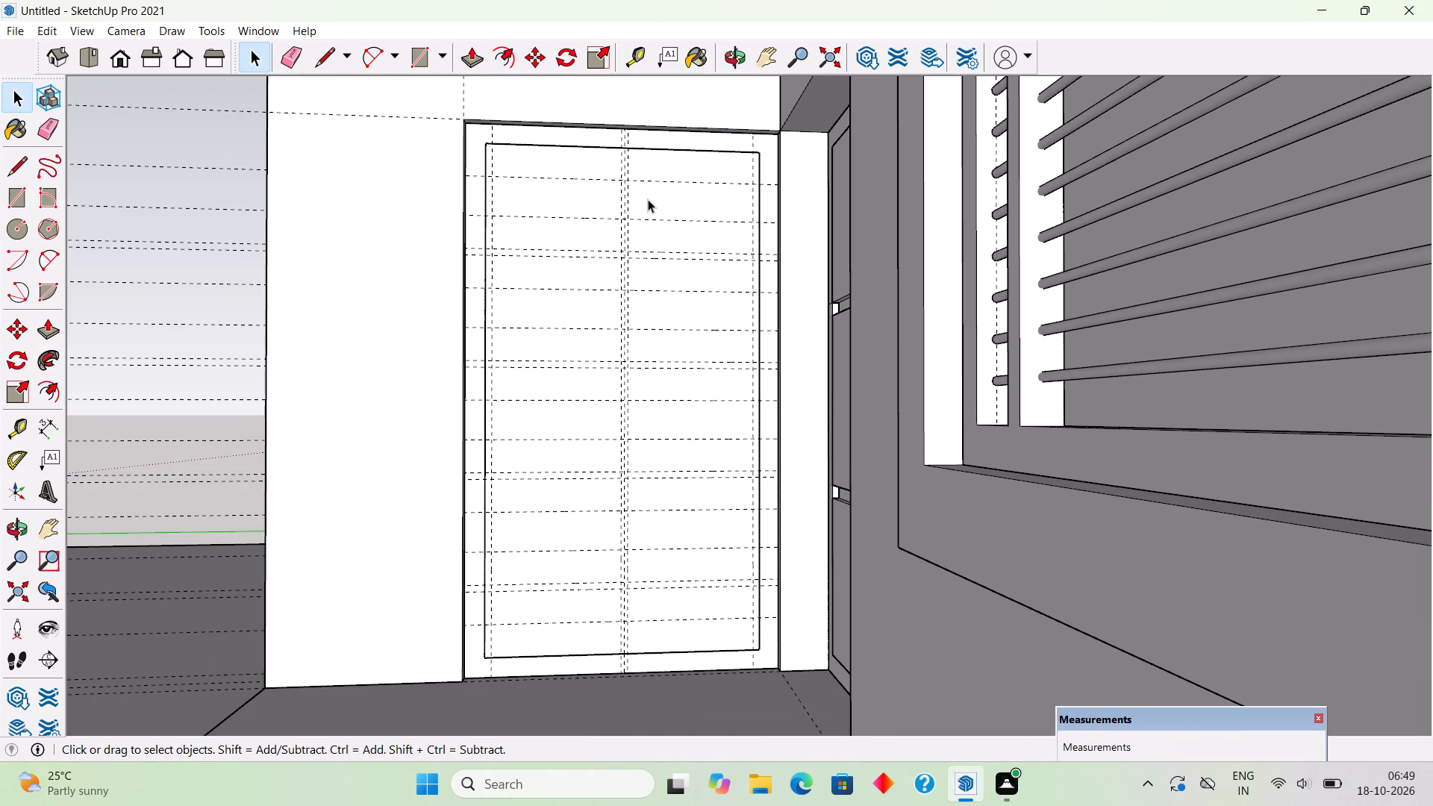
right_click(648, 199)
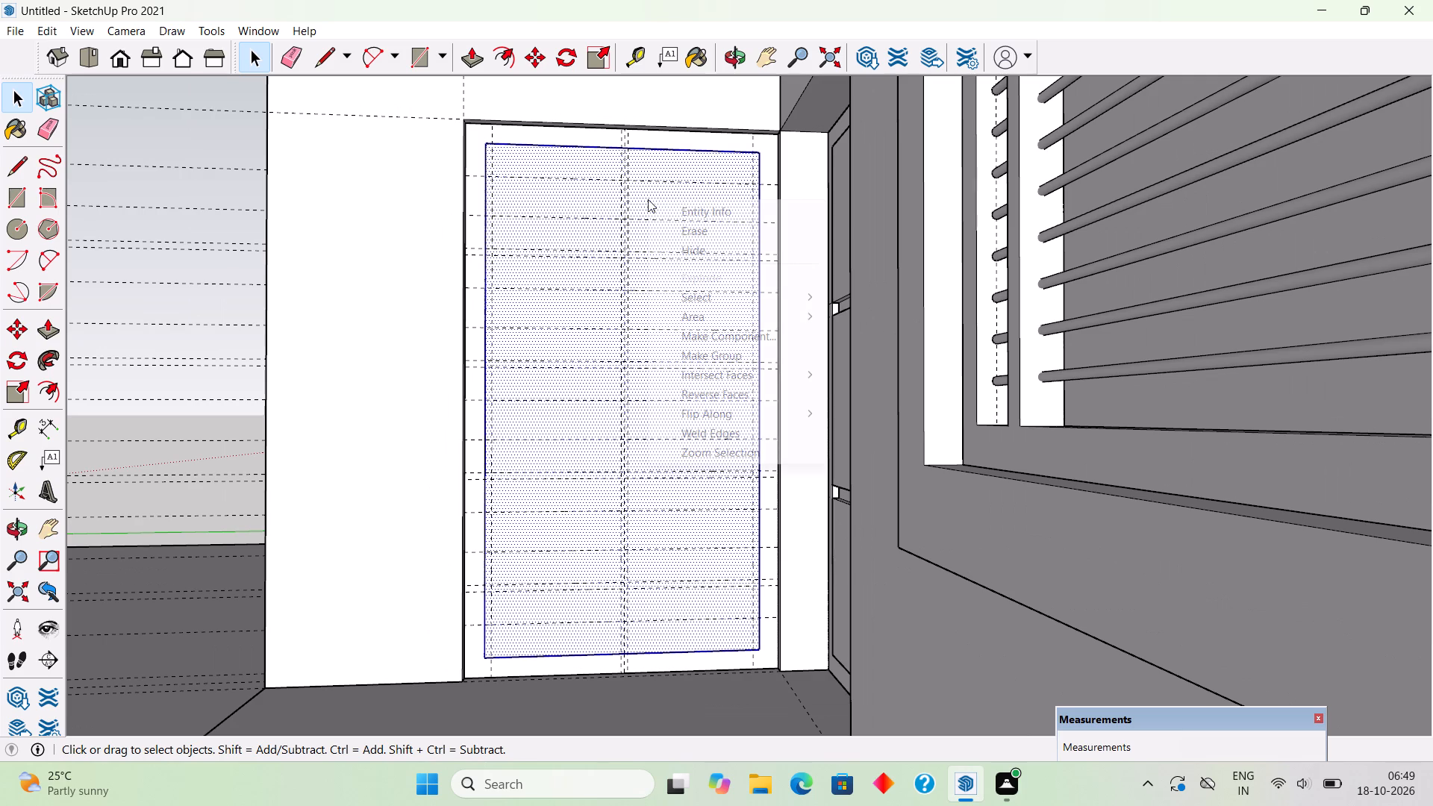
left_click(727, 357)
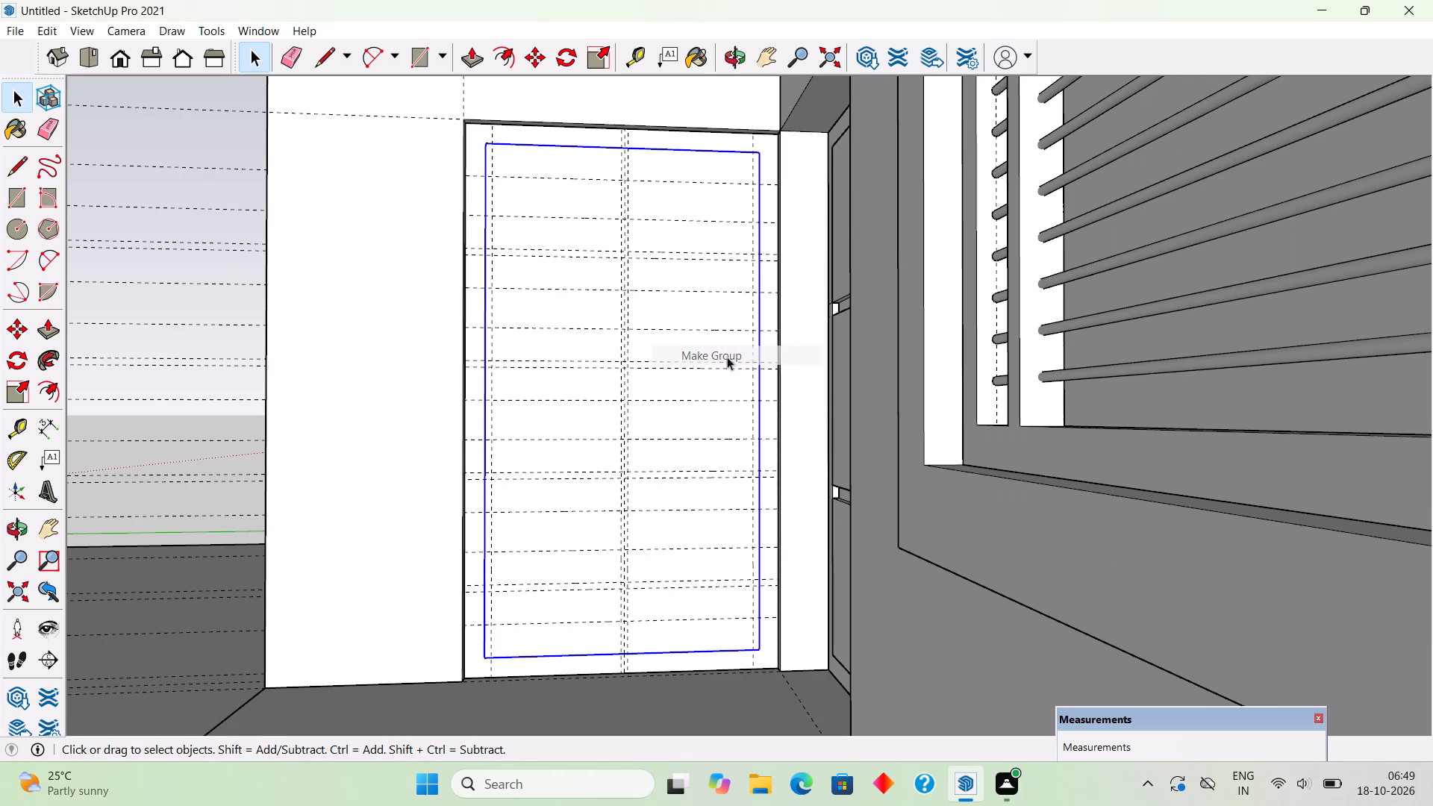
left_click(242, 144)
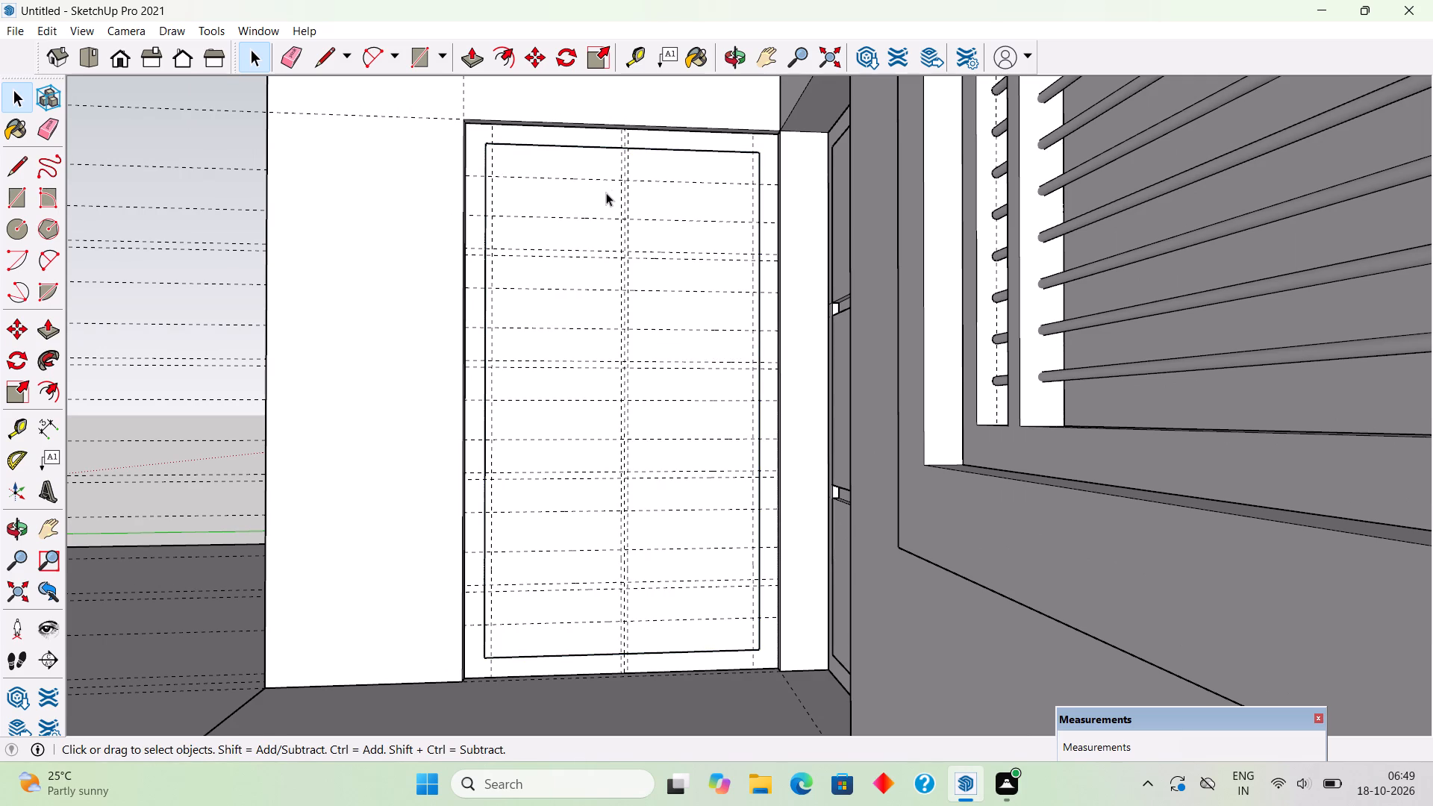
Open the panel group and offset the face's outline 1" inward to meet the vertical side guides.
triple_click(605, 193)
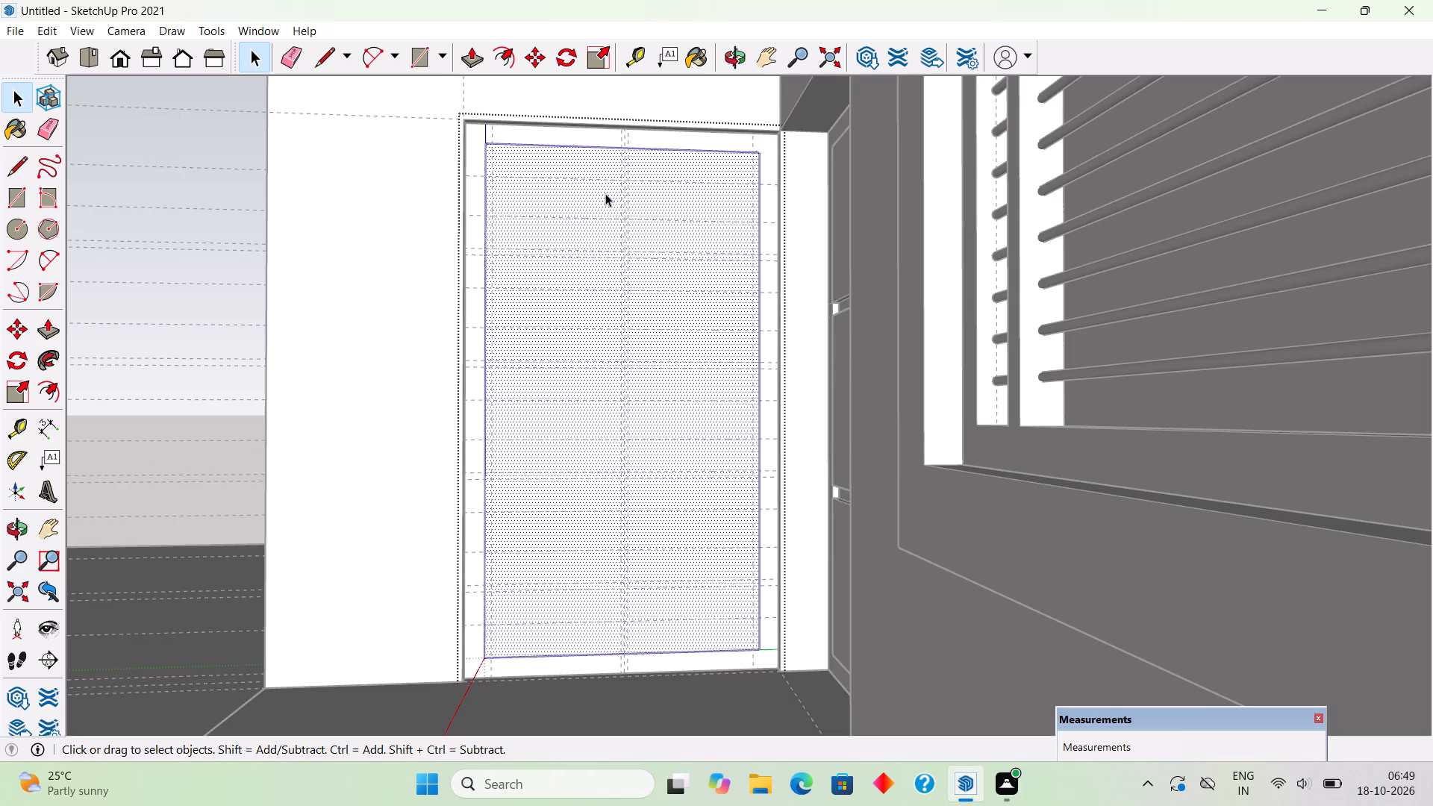
key("f")
left_click(599, 151)
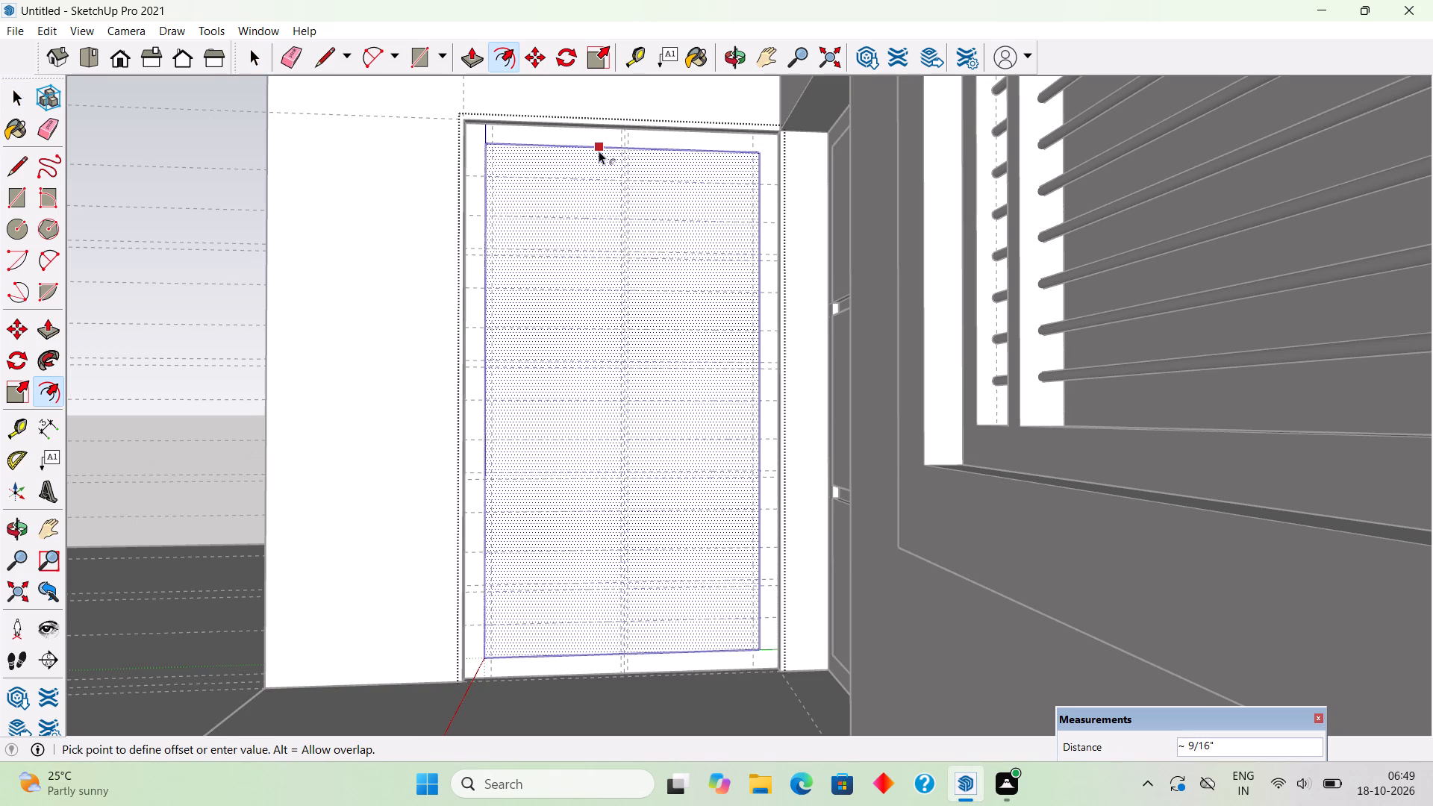
key("f")
scroll(496, 274, "up", 6)
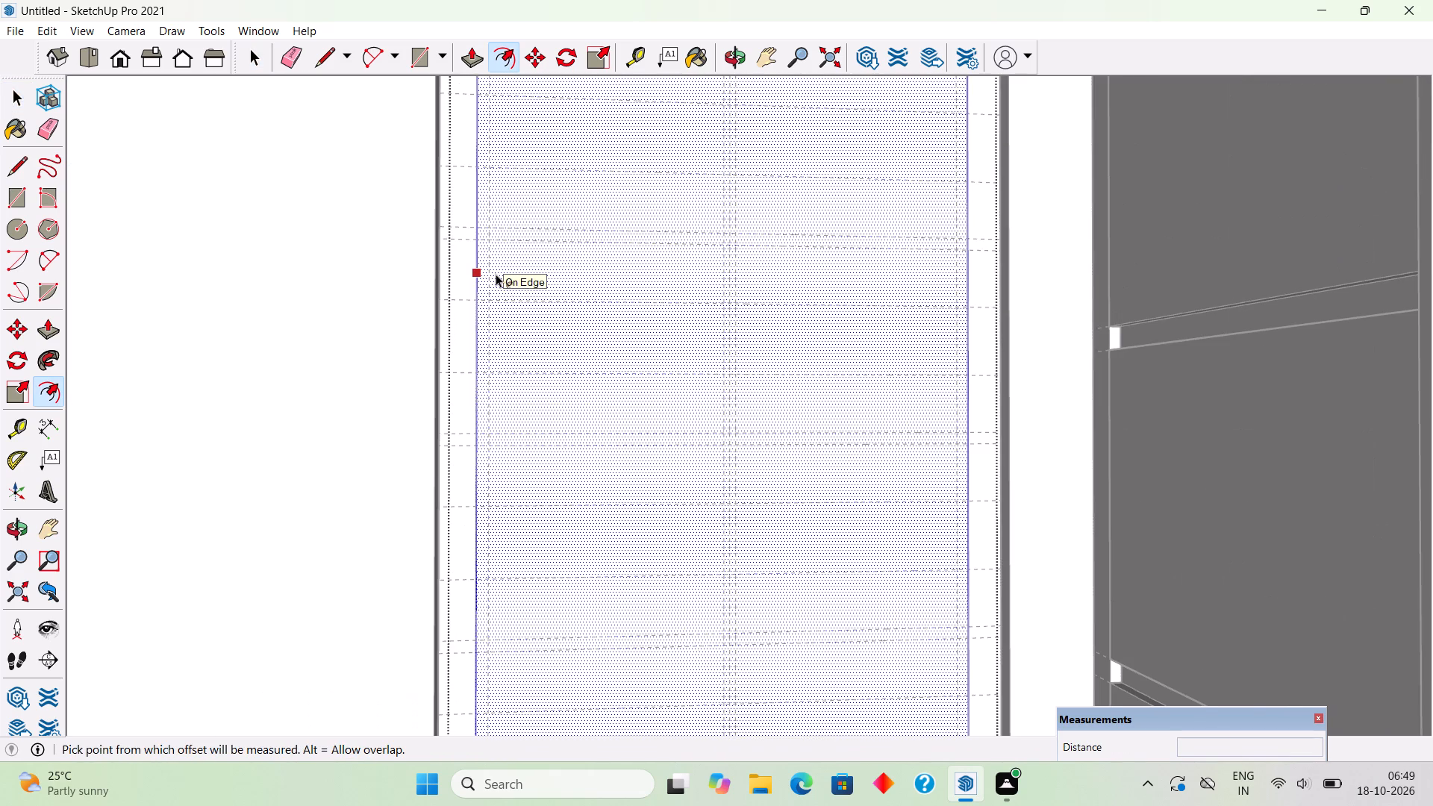
left_click(496, 274)
left_click(489, 283)
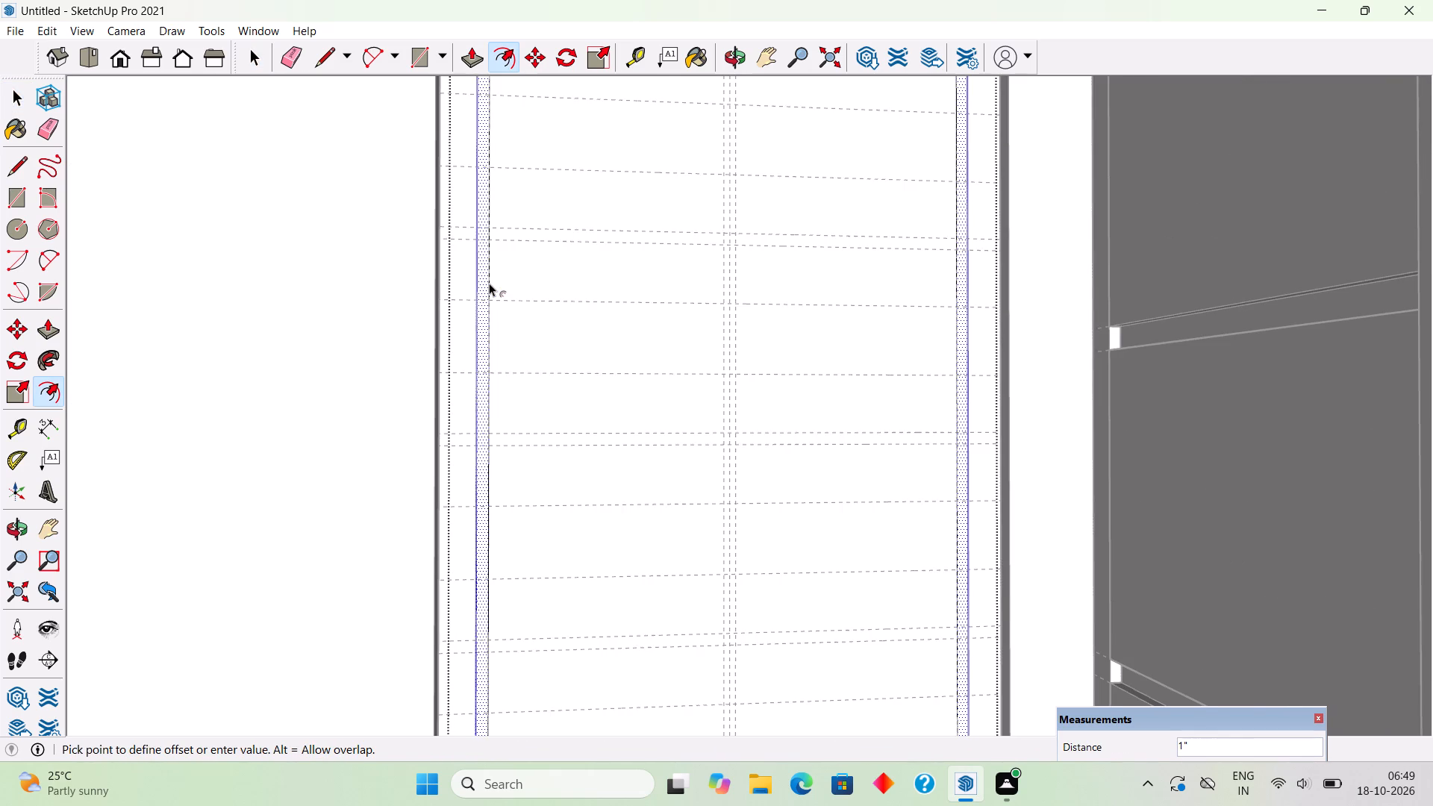
scroll(489, 283, "down", 6)
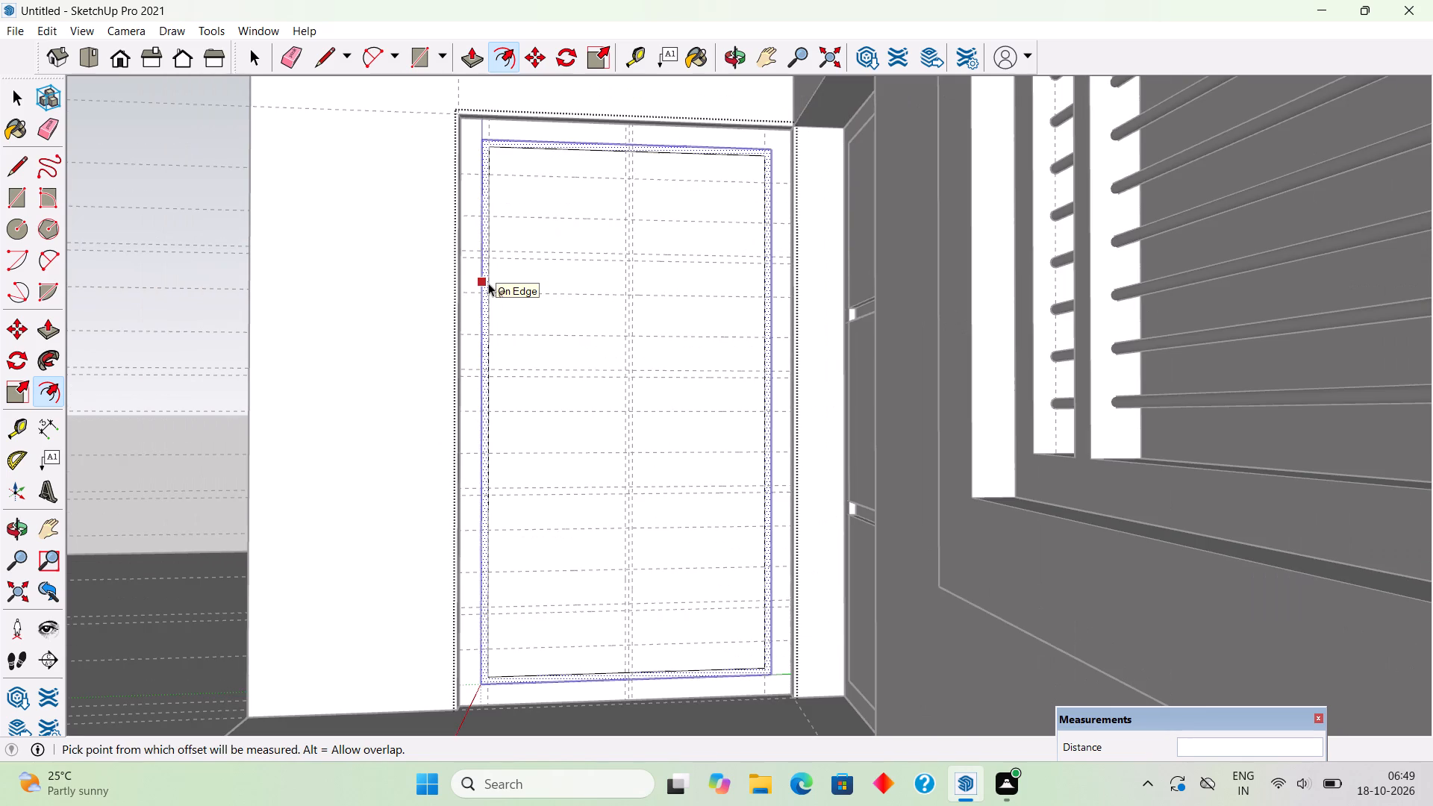
key("space")
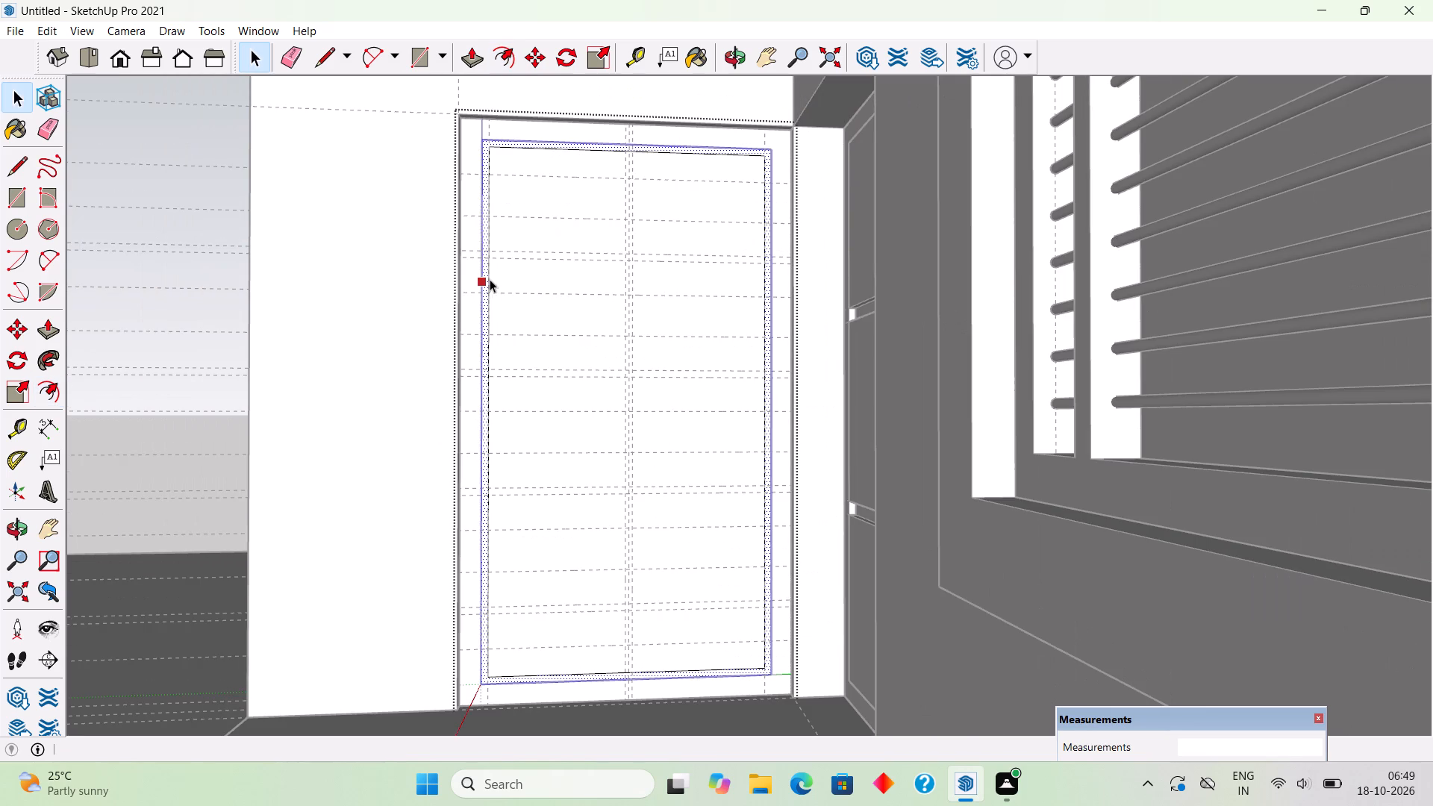
key("space")
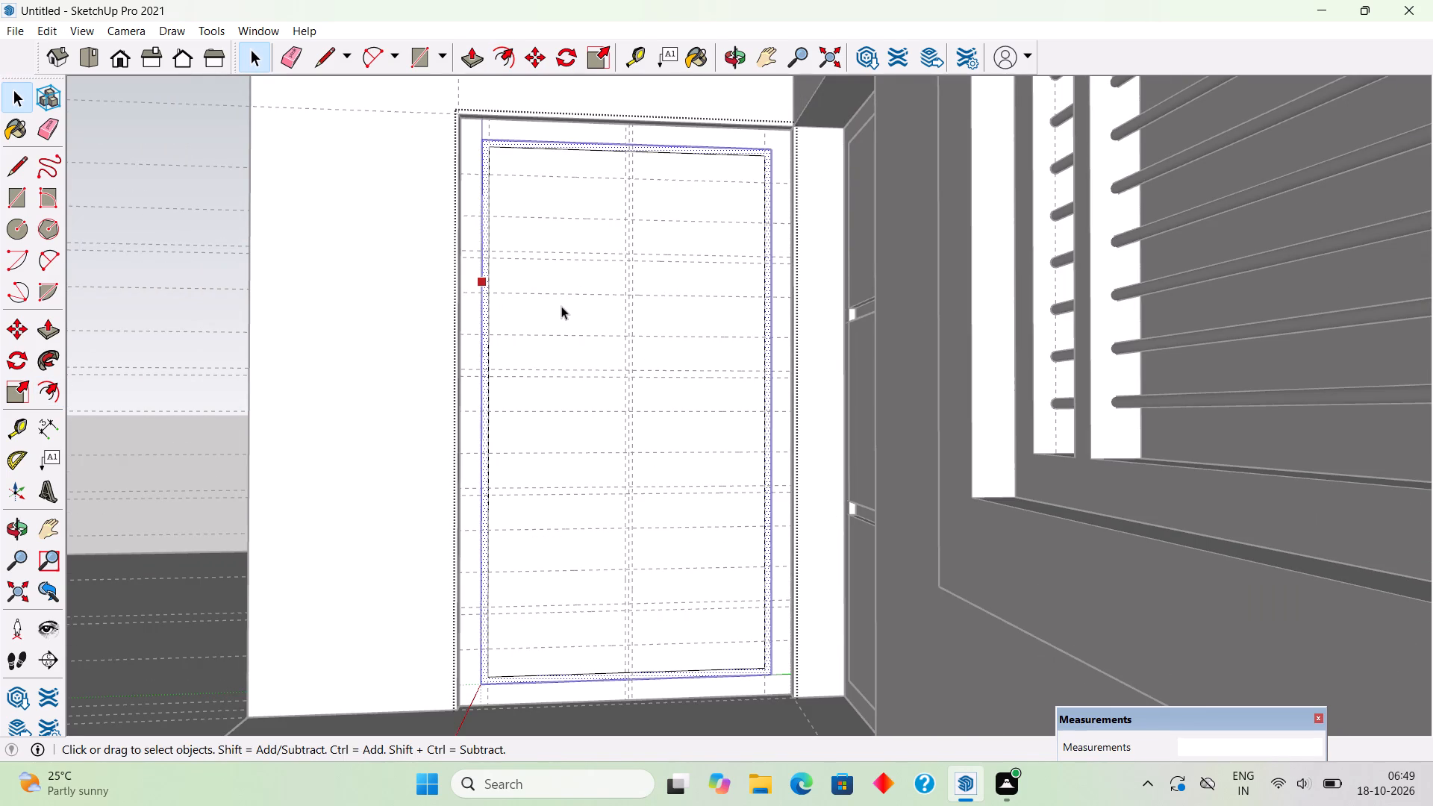
Draw a 6' 4" vertical line along the first outer central guide, from the offset outline's upper edge to its lower edge.
key("l")
scroll(621, 155, "up", 2)
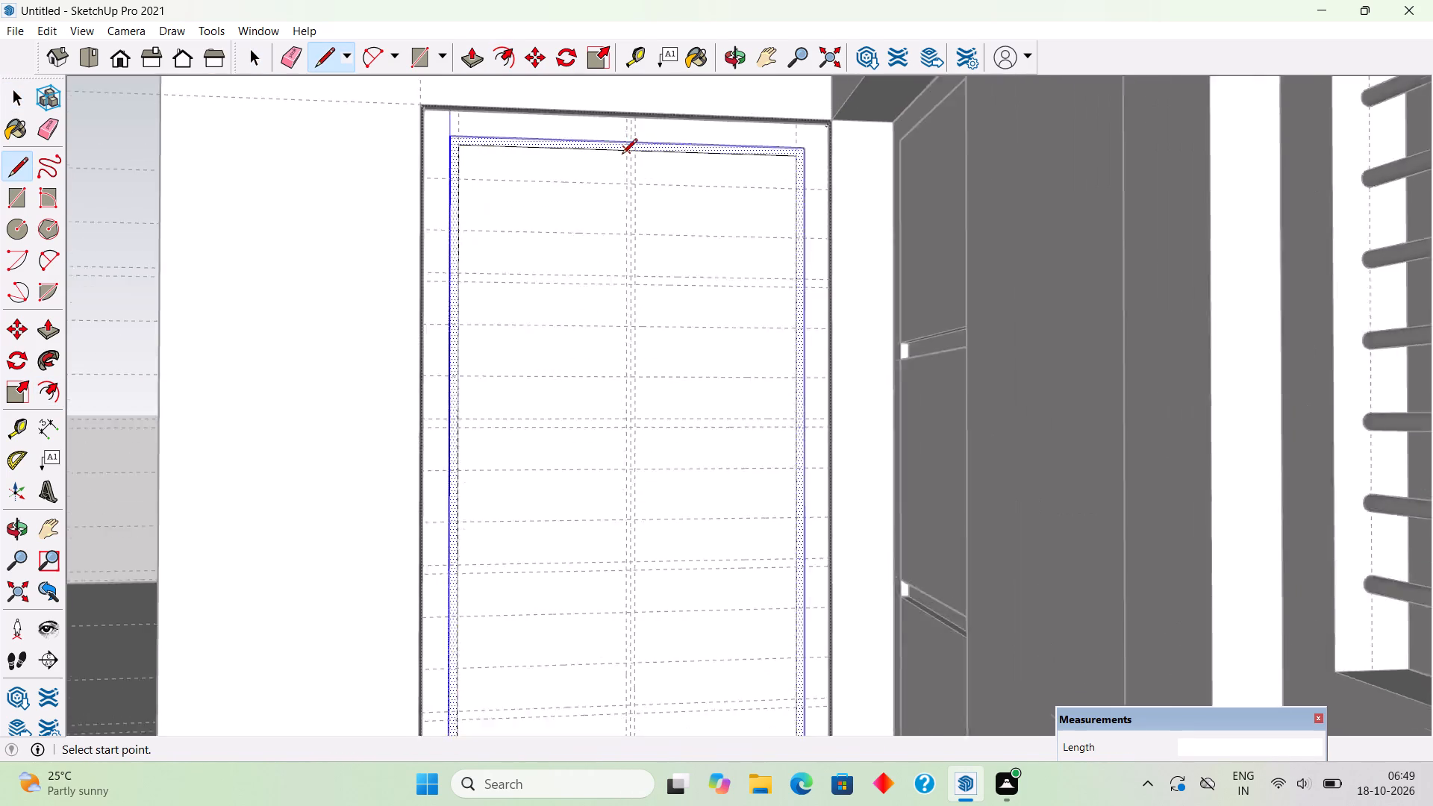
scroll(622, 155, "up", 2)
scroll(566, 202, "up", 4)
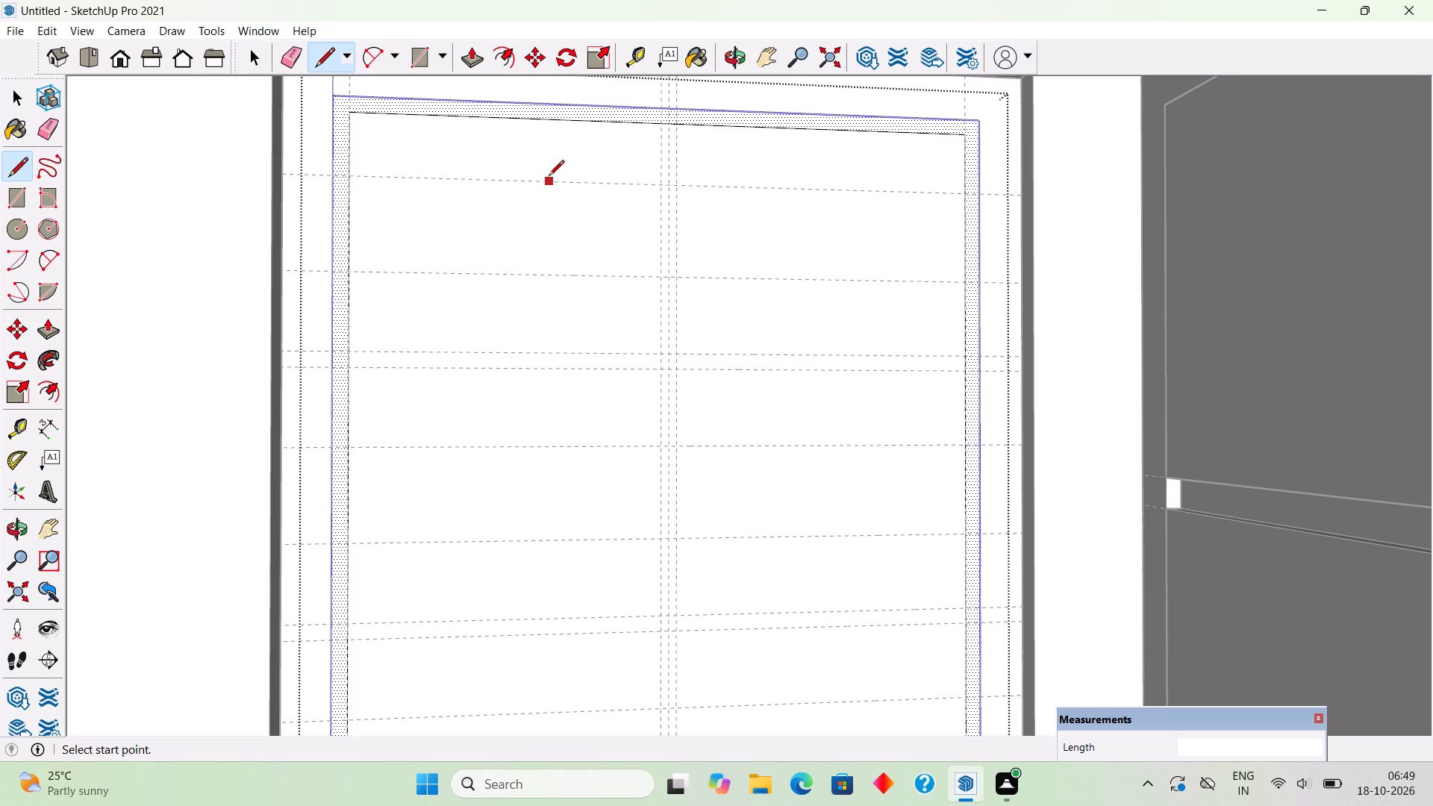
left_click(664, 122)
scroll(664, 122, "down", 6)
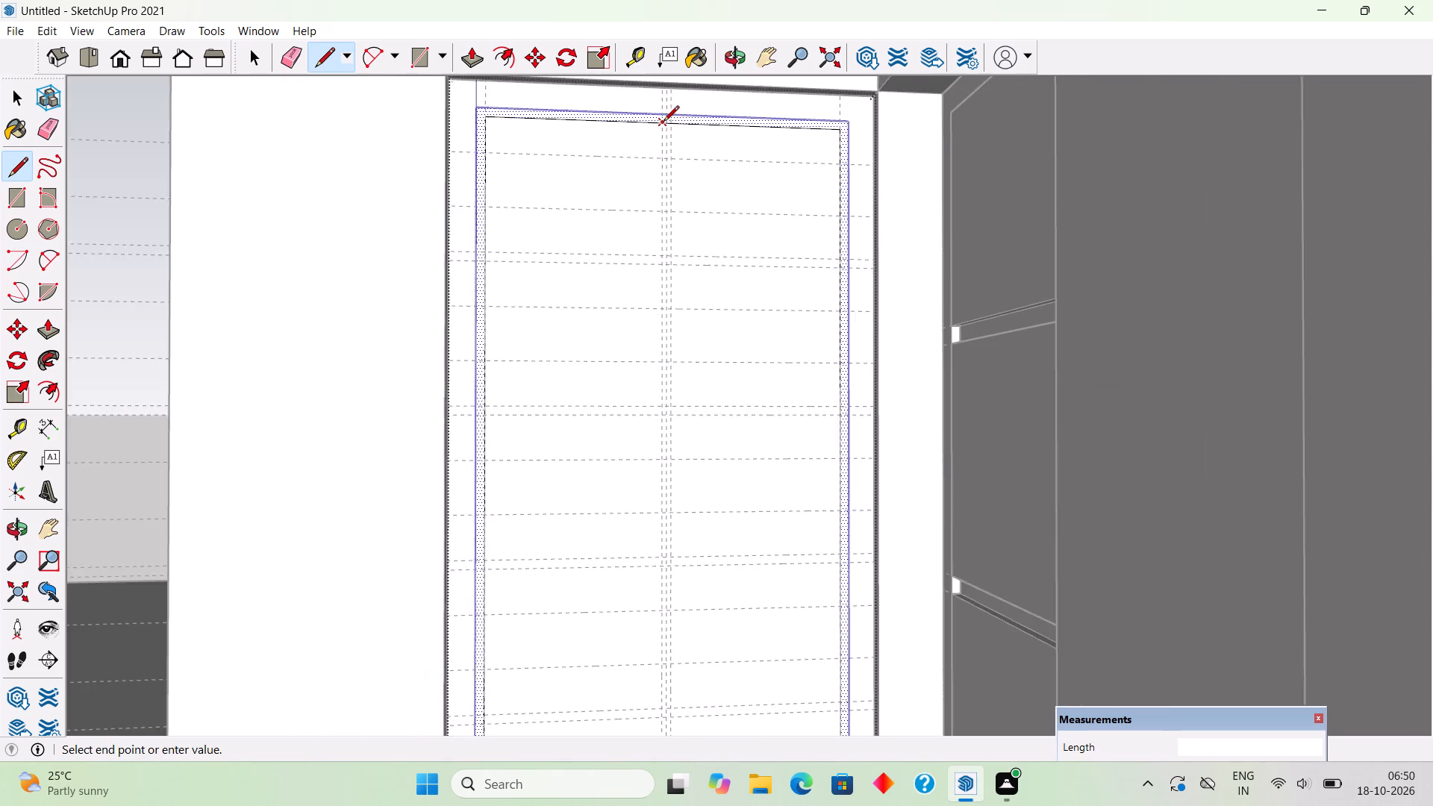
scroll(664, 122, "down", 1)
scroll(664, 208, "down", 4)
scroll(676, 577, "up", 3)
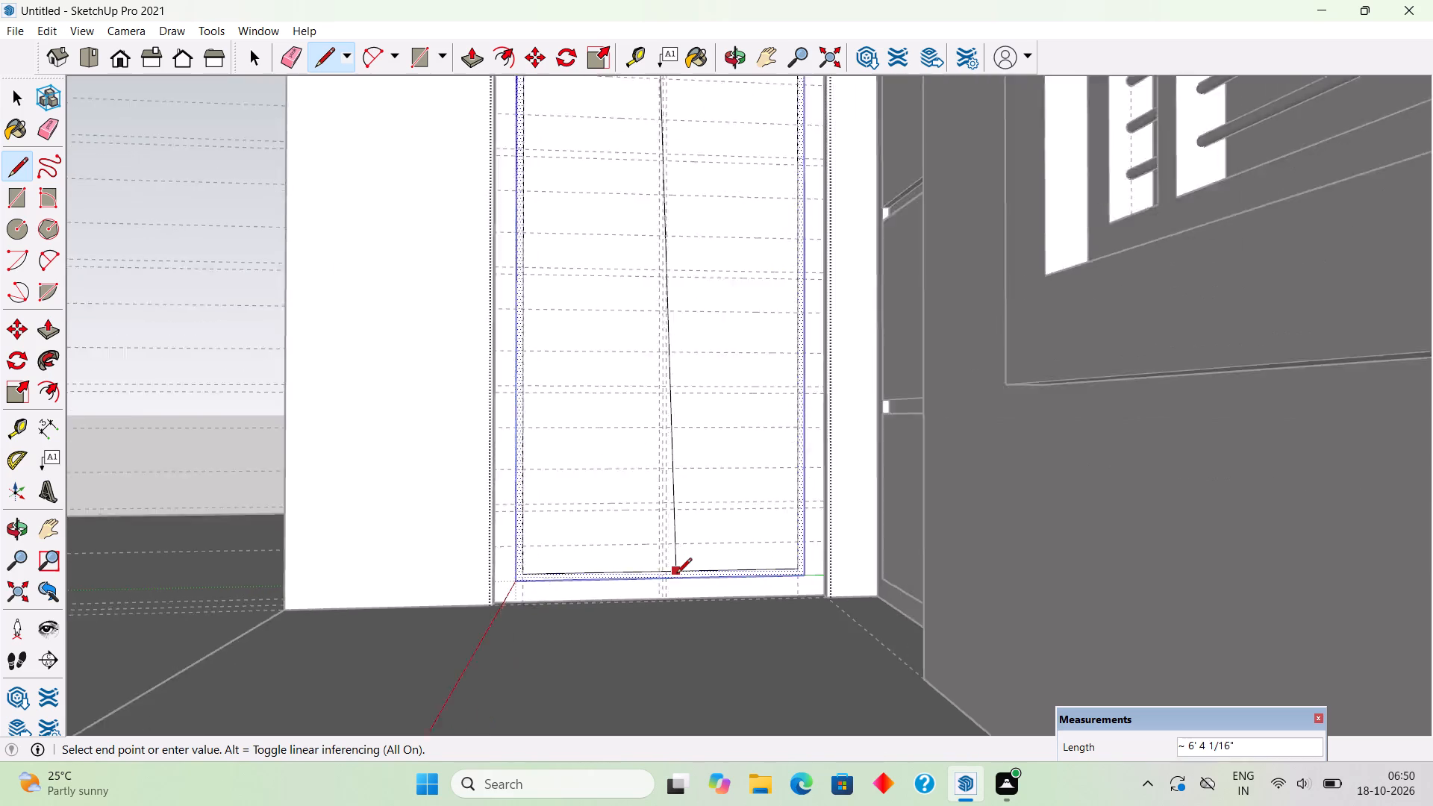
scroll(676, 575, "up", 3)
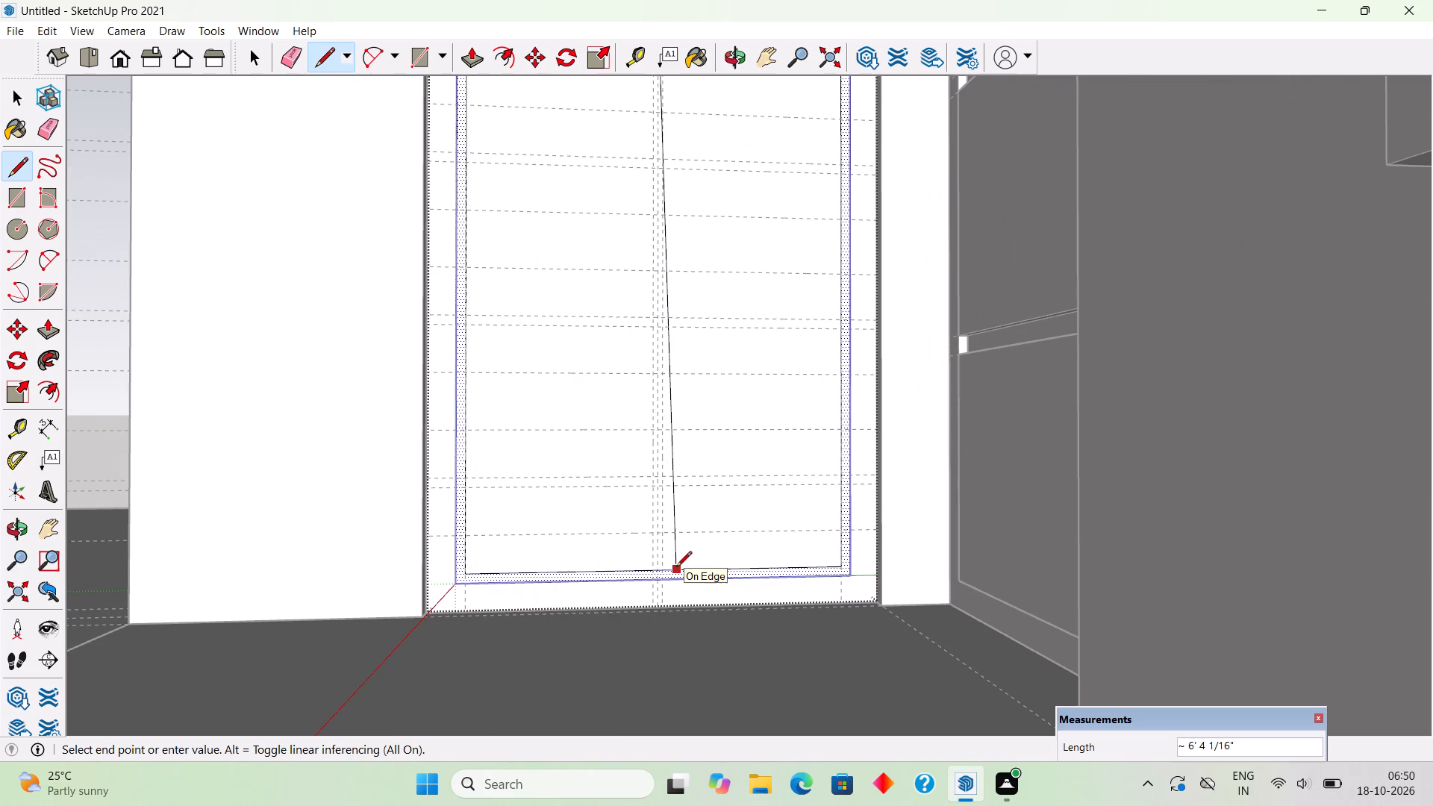
scroll(676, 566, "up", 1)
left_click(644, 573)
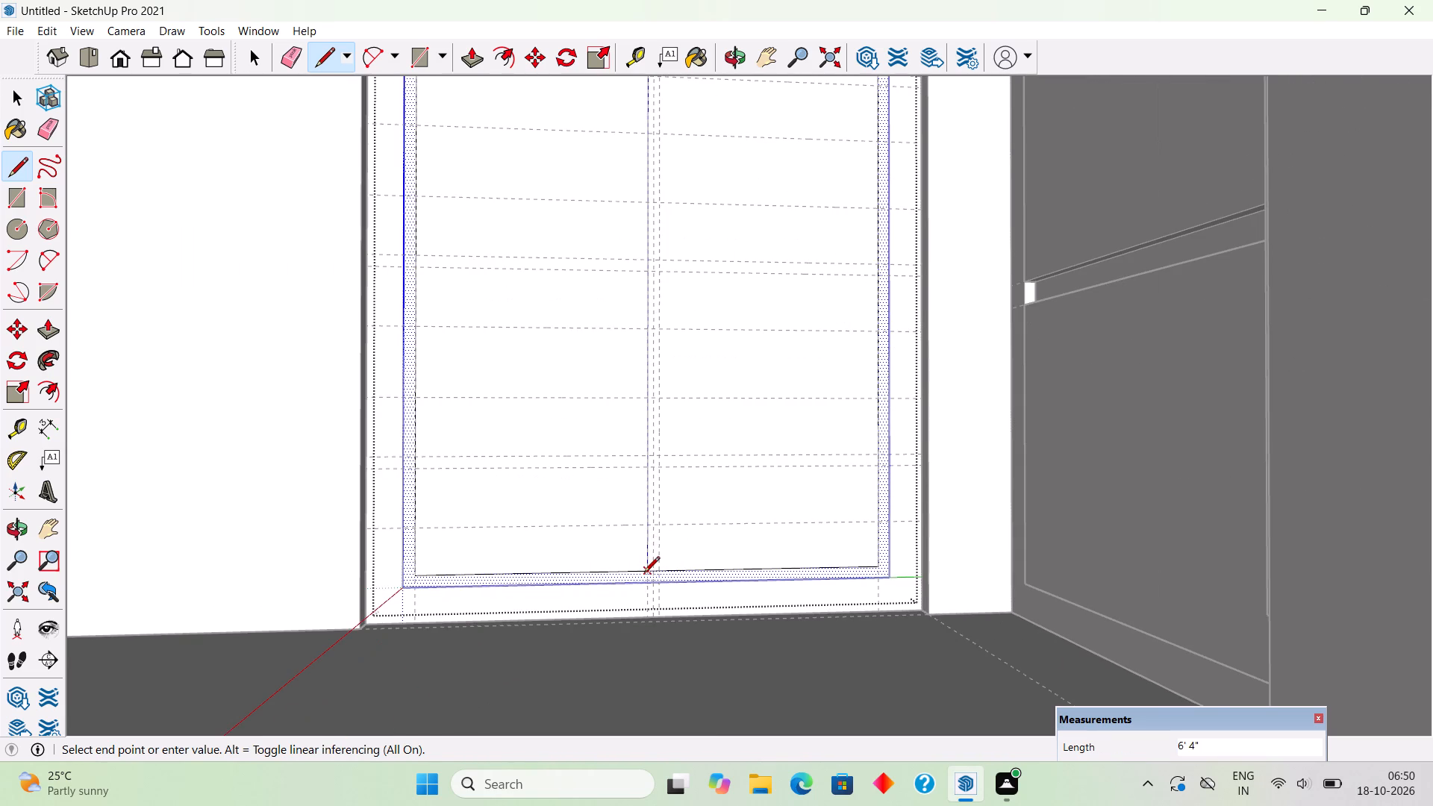
Draw a second 6' 4" vertical line along the other outer central guide, from the offset outline's lower edge to its upper edge.
left_click(658, 569)
scroll(628, 373, "down", 11)
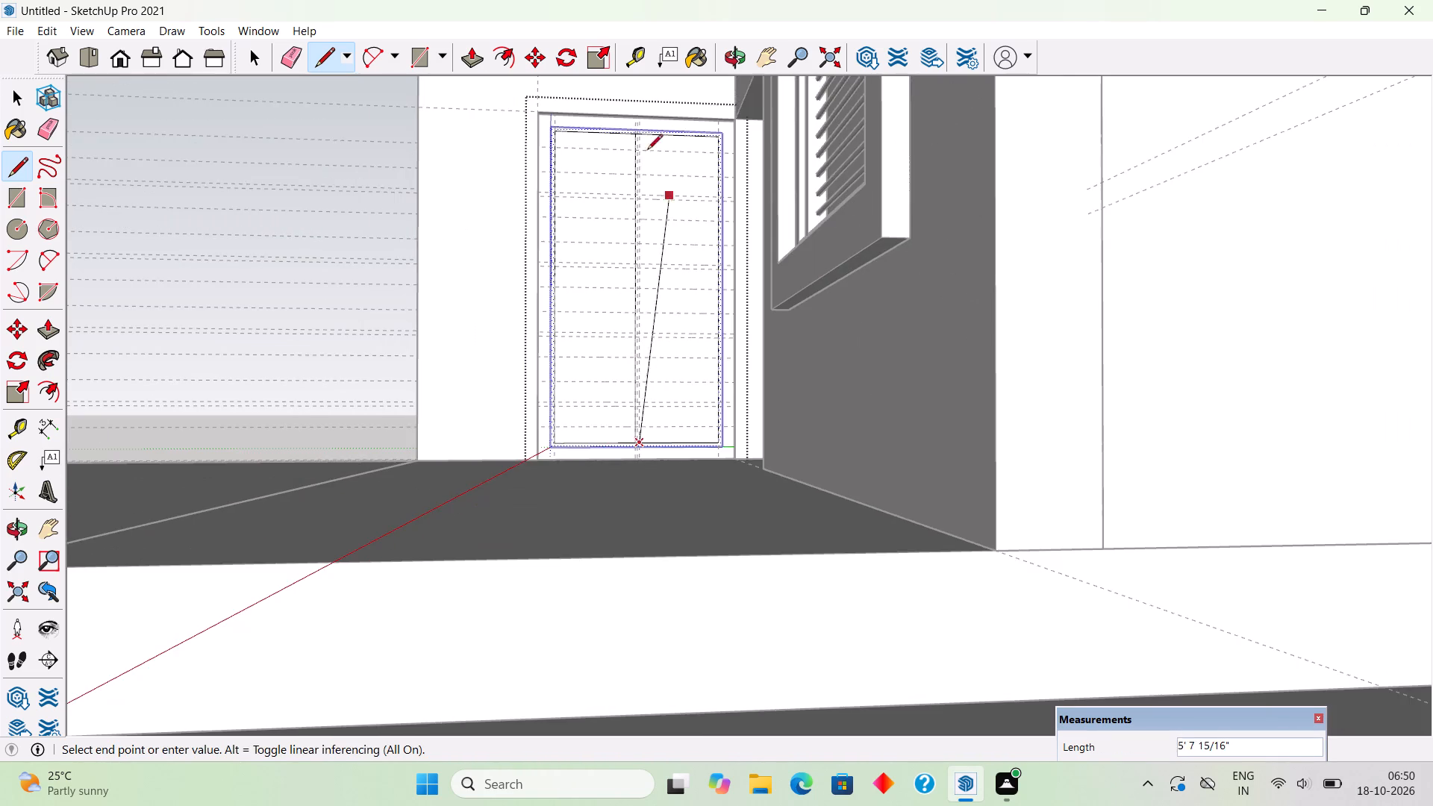
scroll(615, 81, "up", 4)
scroll(651, 136, "up", 12)
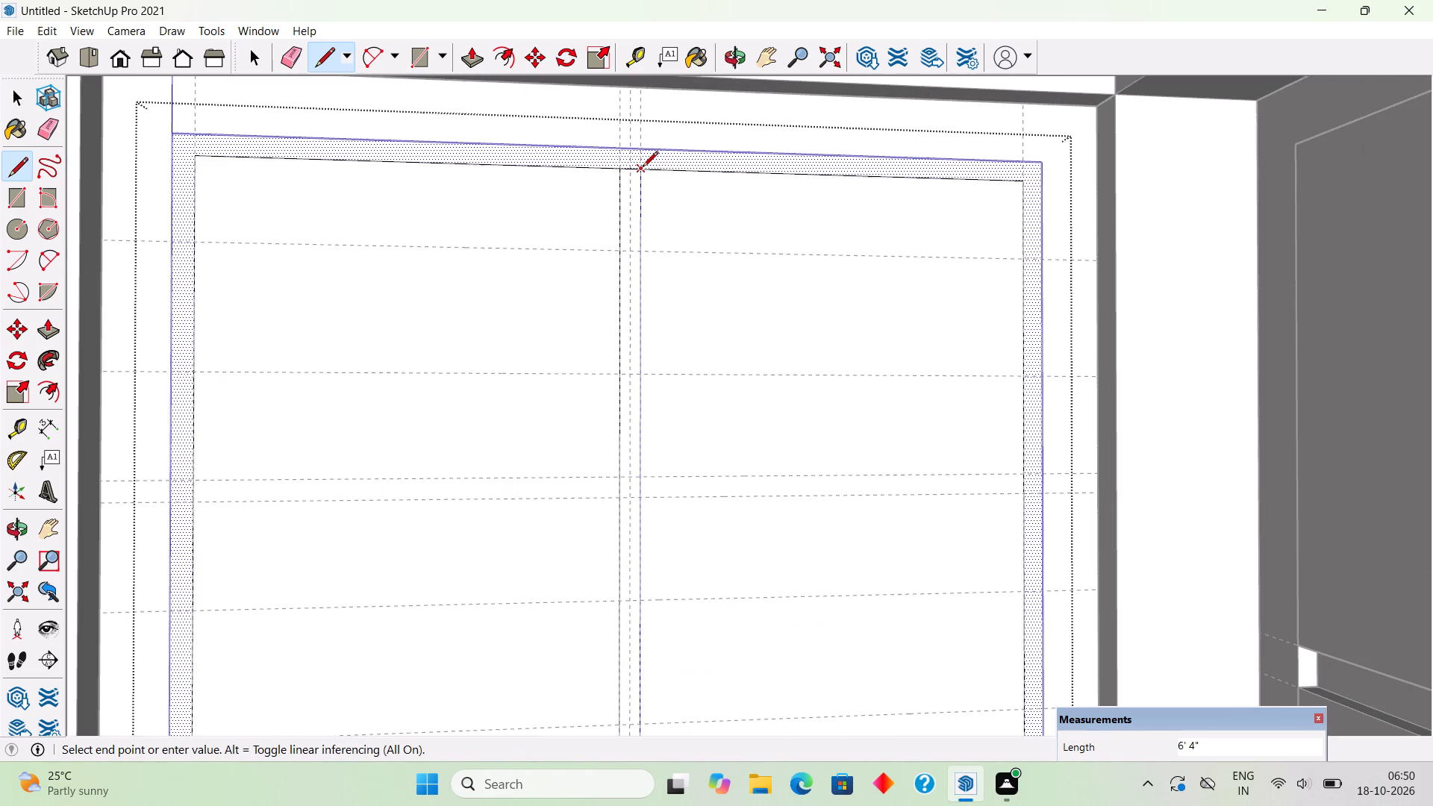
left_click(643, 168)
key("space")
Erase the short edge segments between the two central lines at the inner outline's top and bottom, joining the mullion to the frame.
key("e")
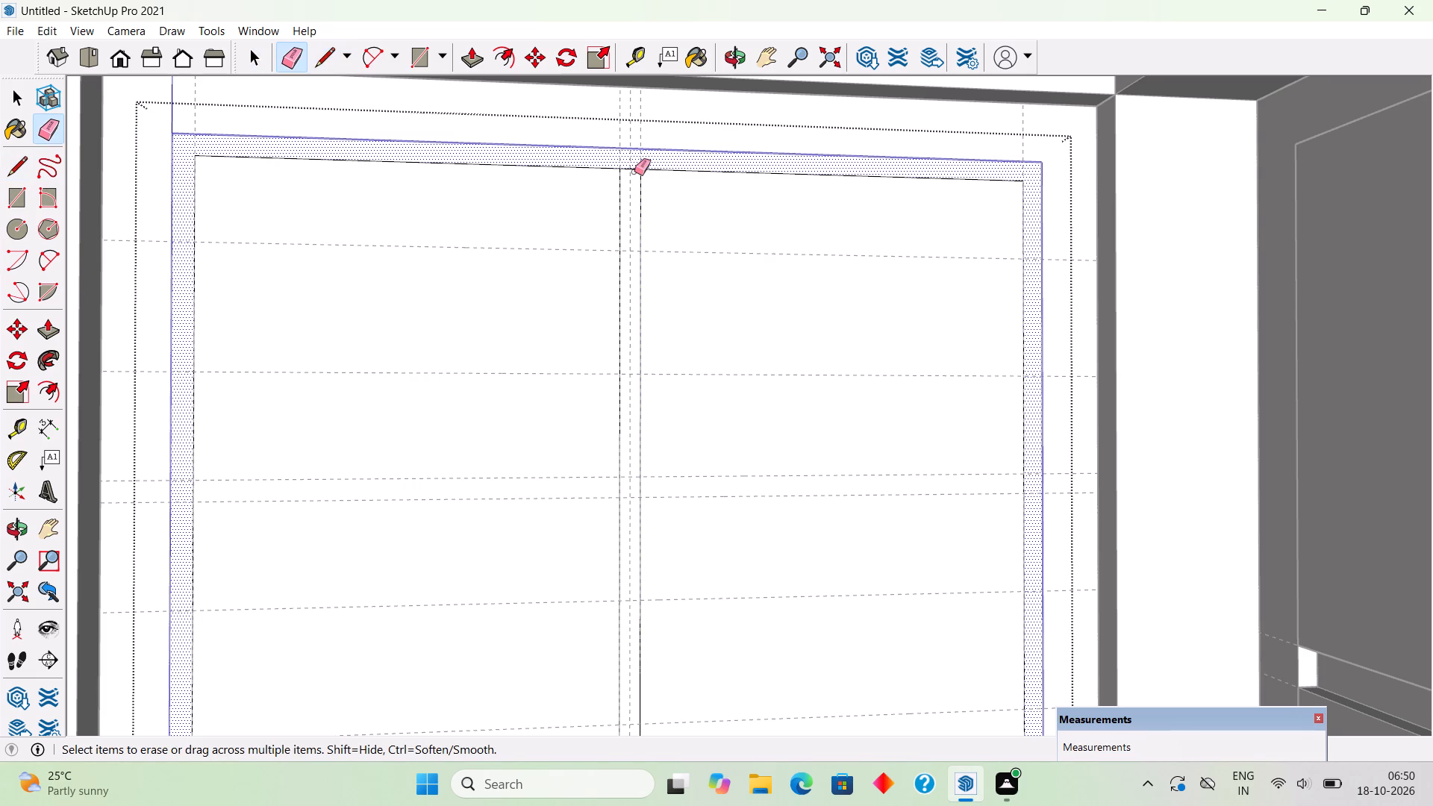
left_click(637, 170)
scroll(637, 166, "down", 11)
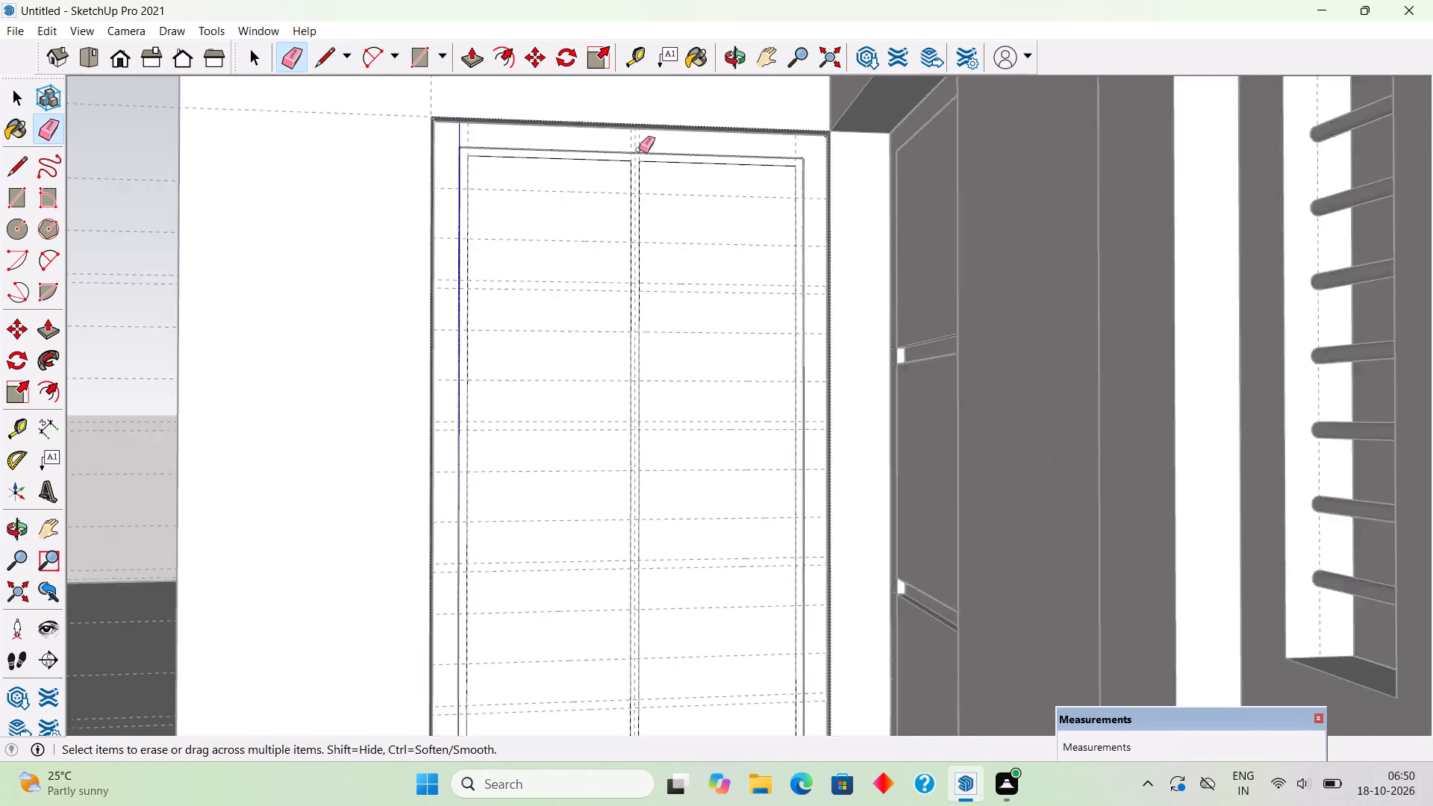
scroll(639, 149, "down", 2)
scroll(650, 626, "up", 12)
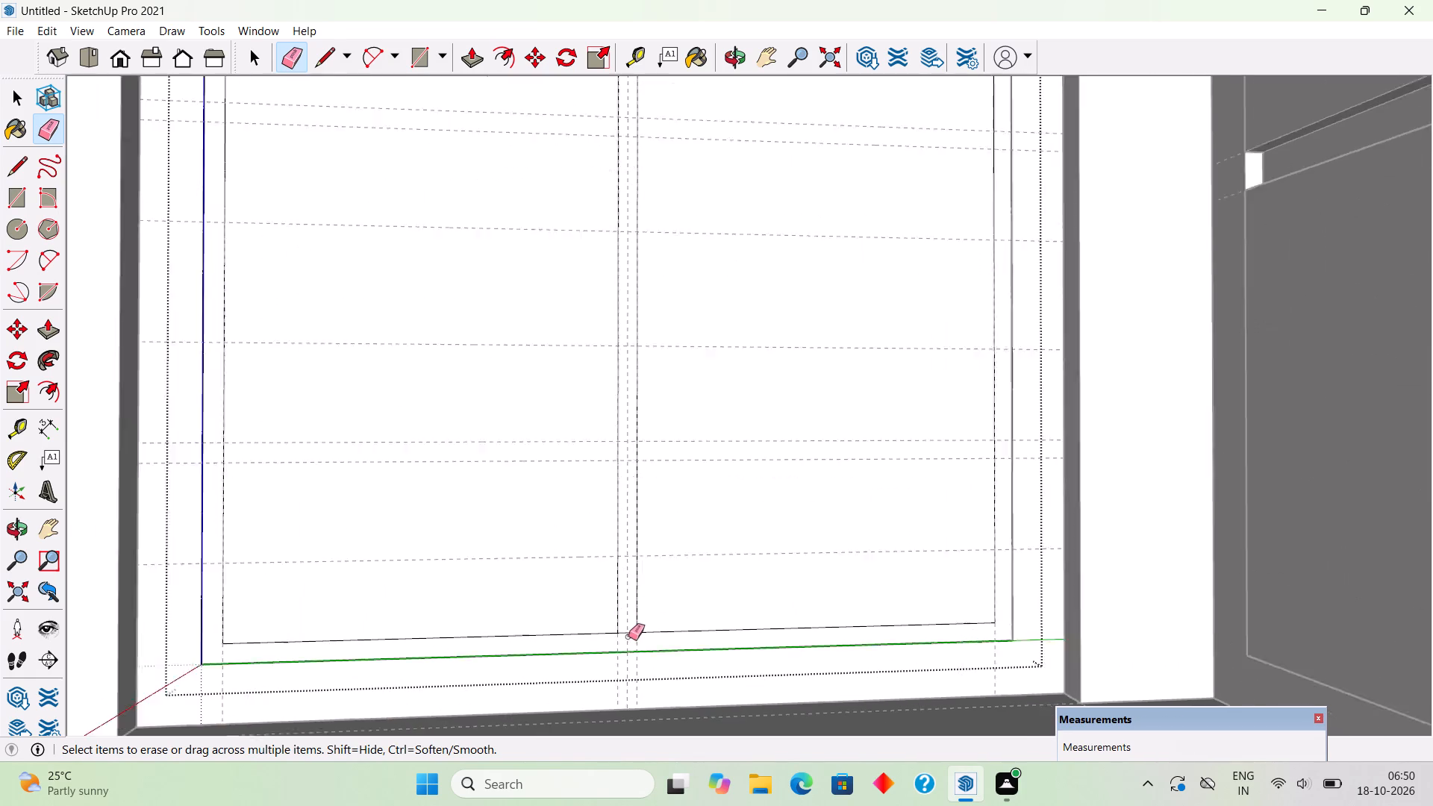
scroll(628, 637, "up", 8)
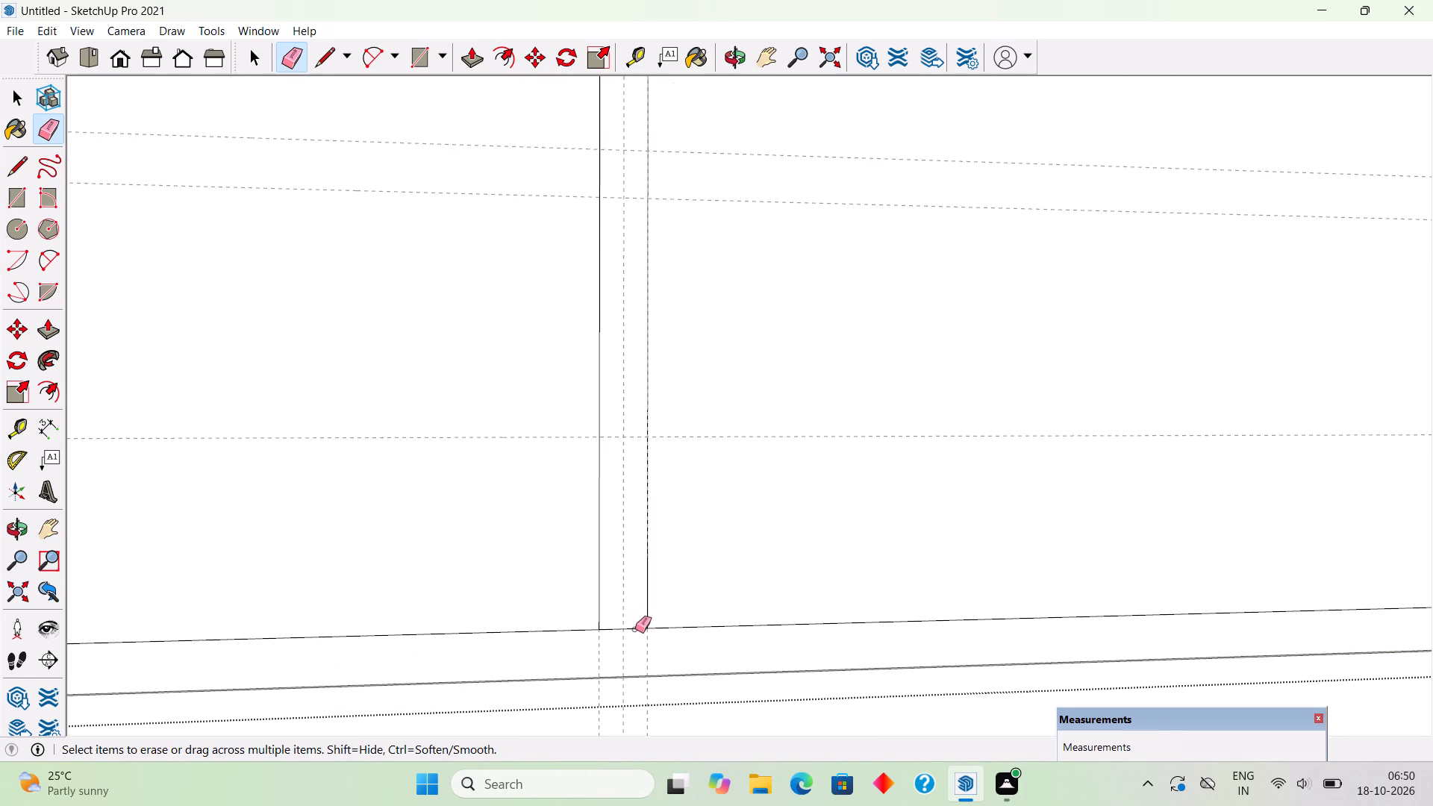
left_click(635, 629)
scroll(634, 629, "down", 18)
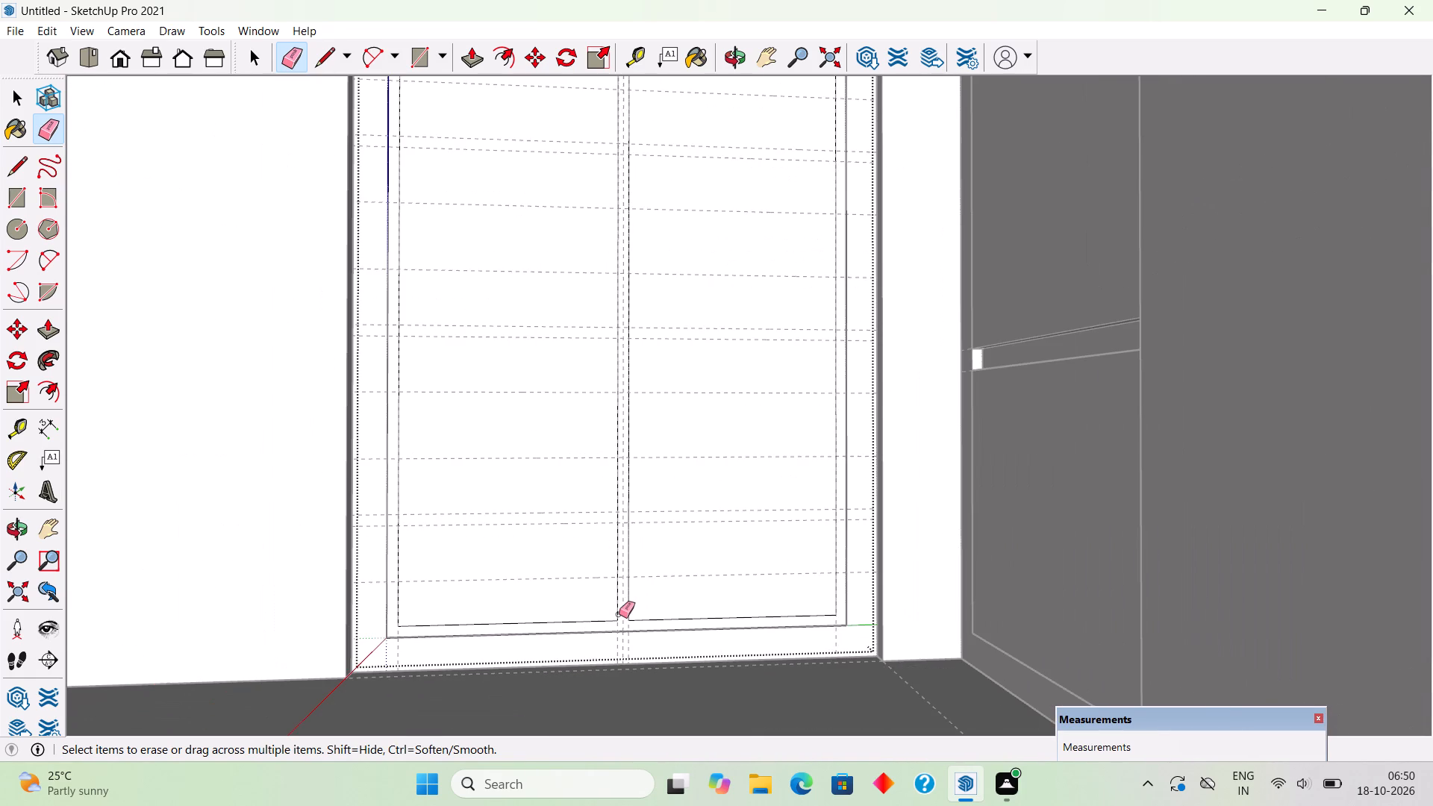
Push/Pull the joined frame and mullion face outward by 2".
key("space")
key("p")
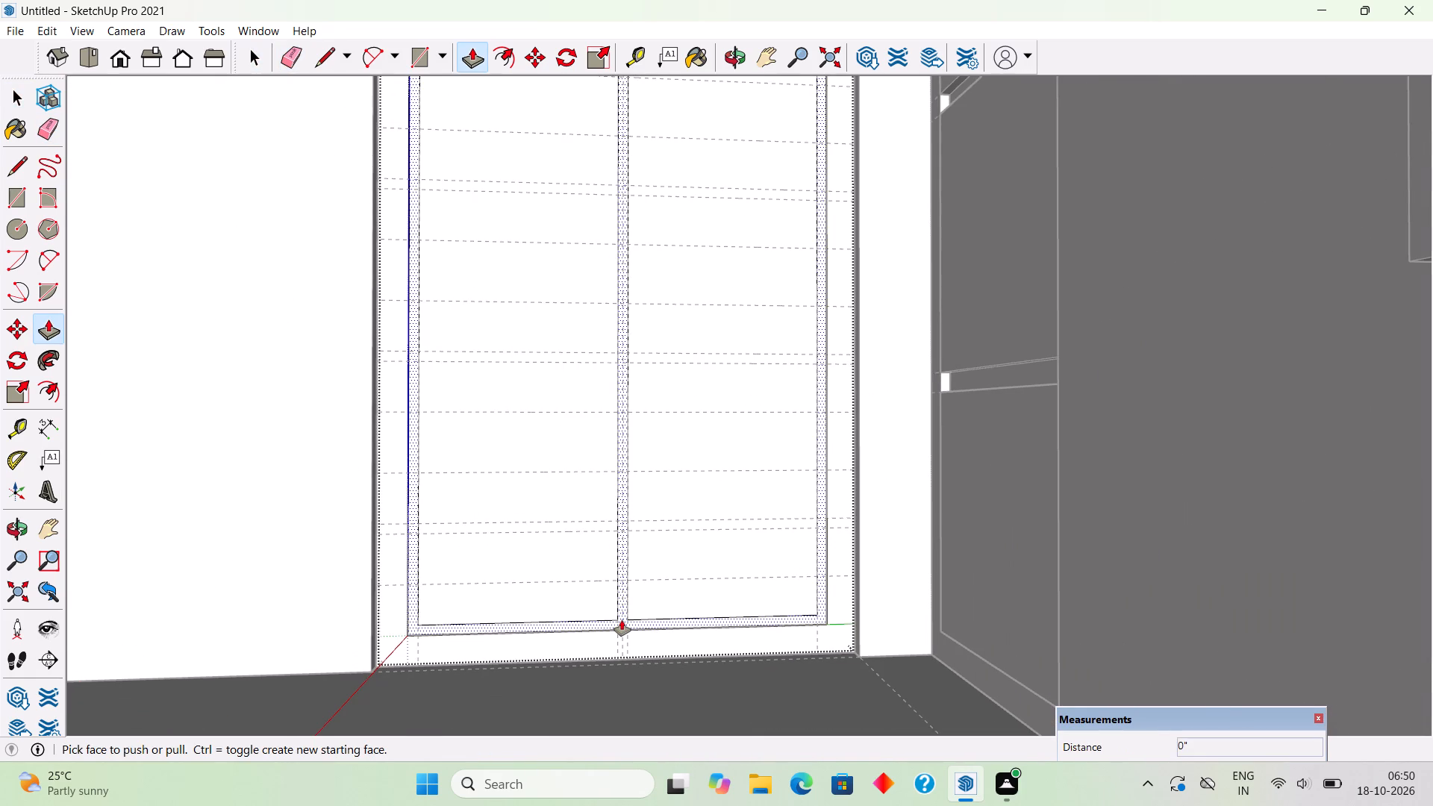
left_click(622, 620)
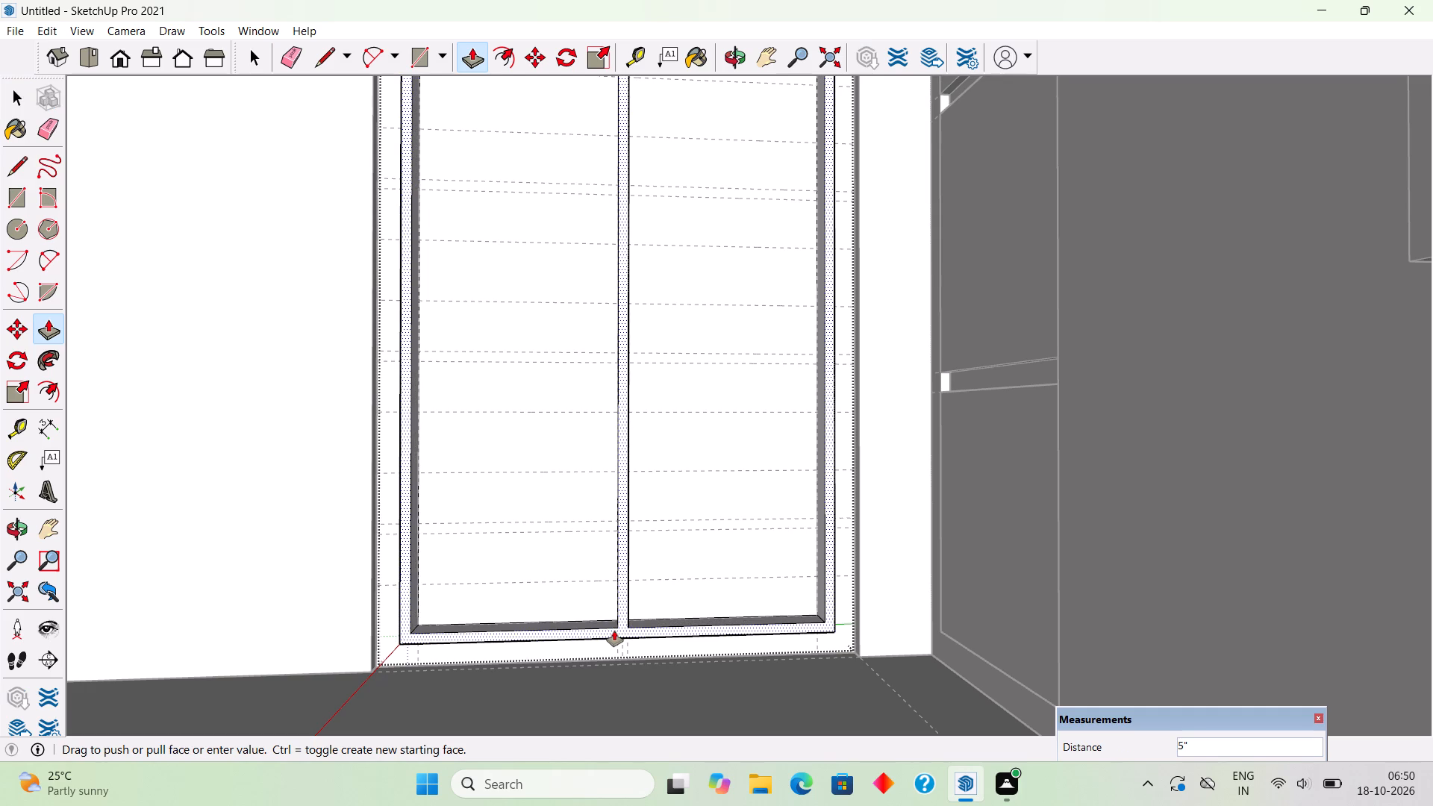
type("2\"")
key("Return")
key("space")
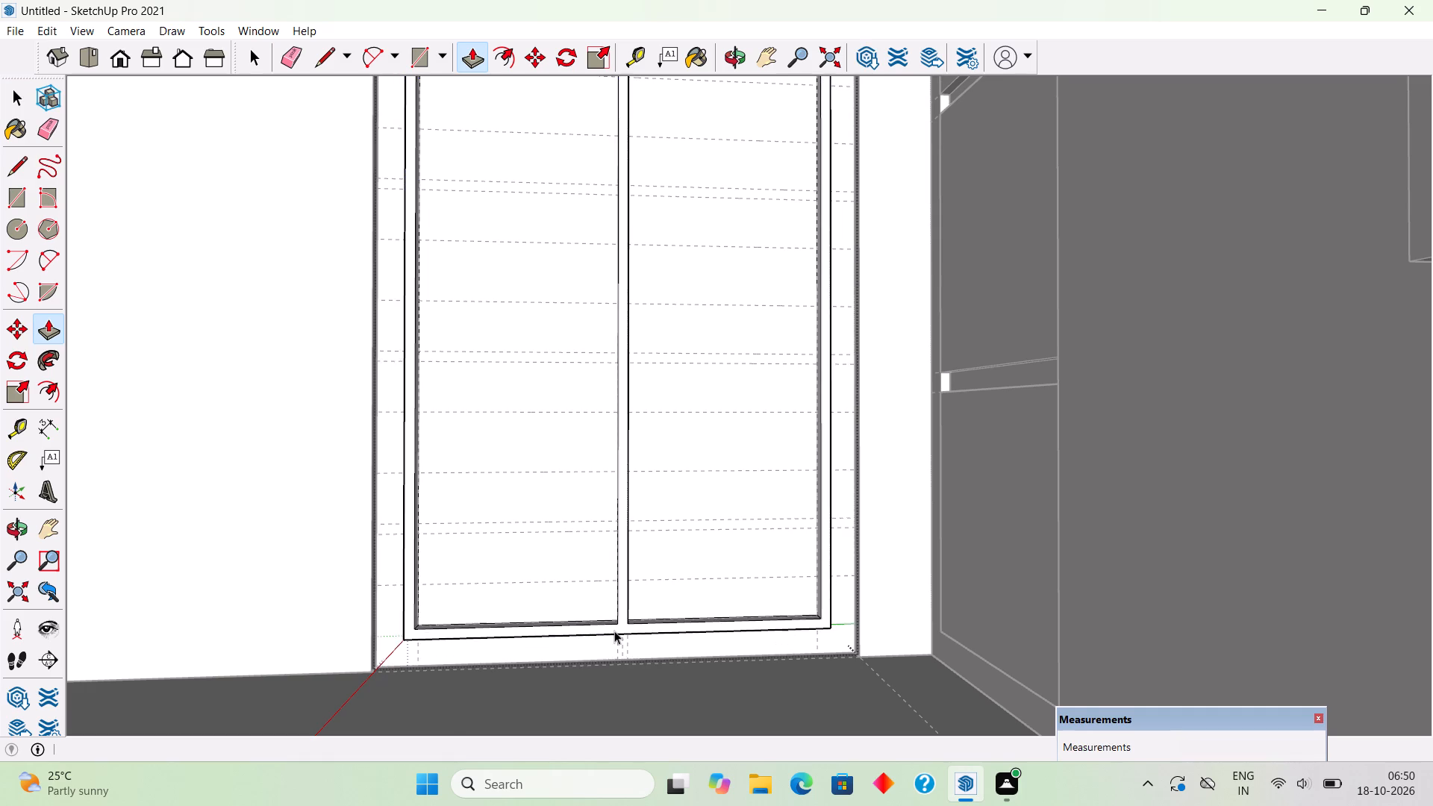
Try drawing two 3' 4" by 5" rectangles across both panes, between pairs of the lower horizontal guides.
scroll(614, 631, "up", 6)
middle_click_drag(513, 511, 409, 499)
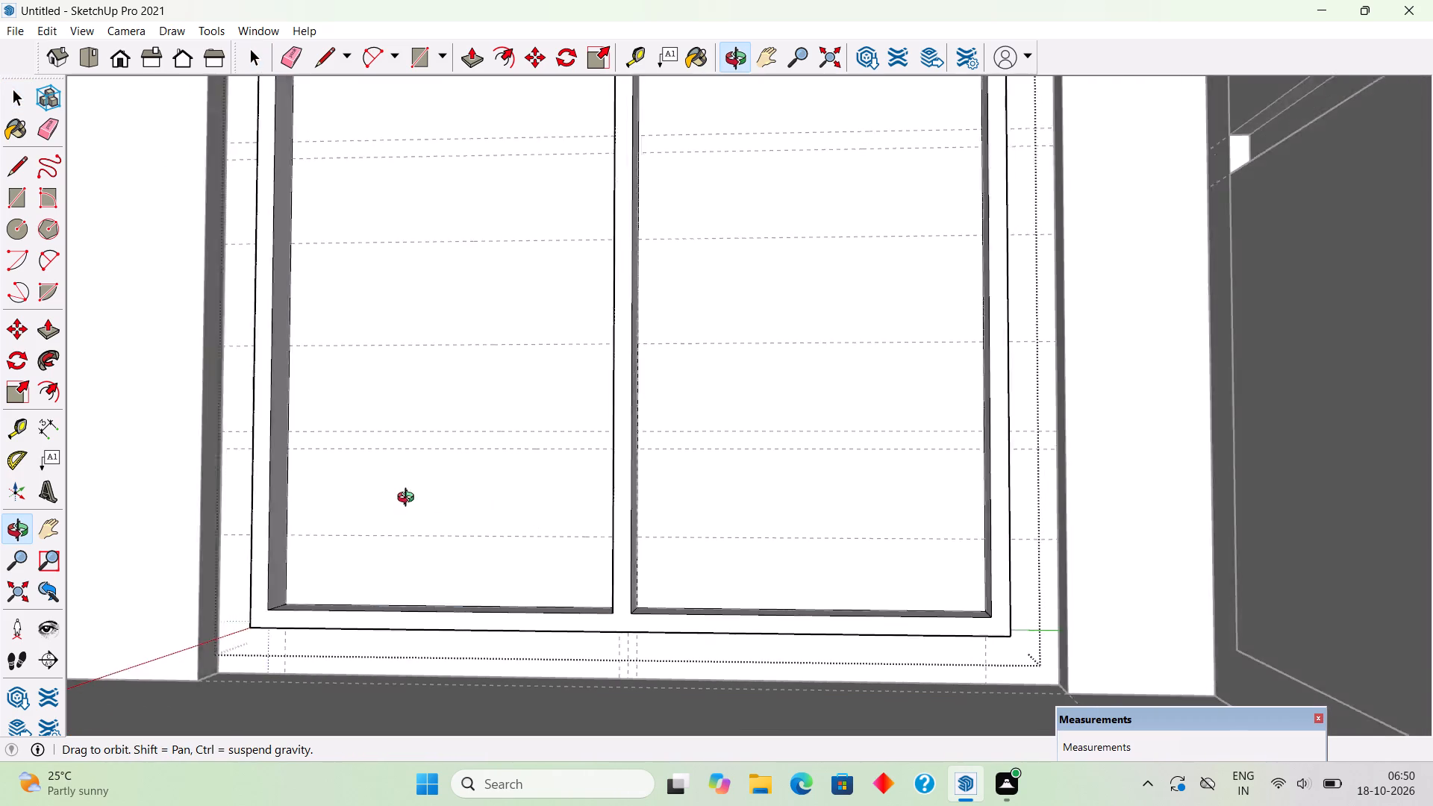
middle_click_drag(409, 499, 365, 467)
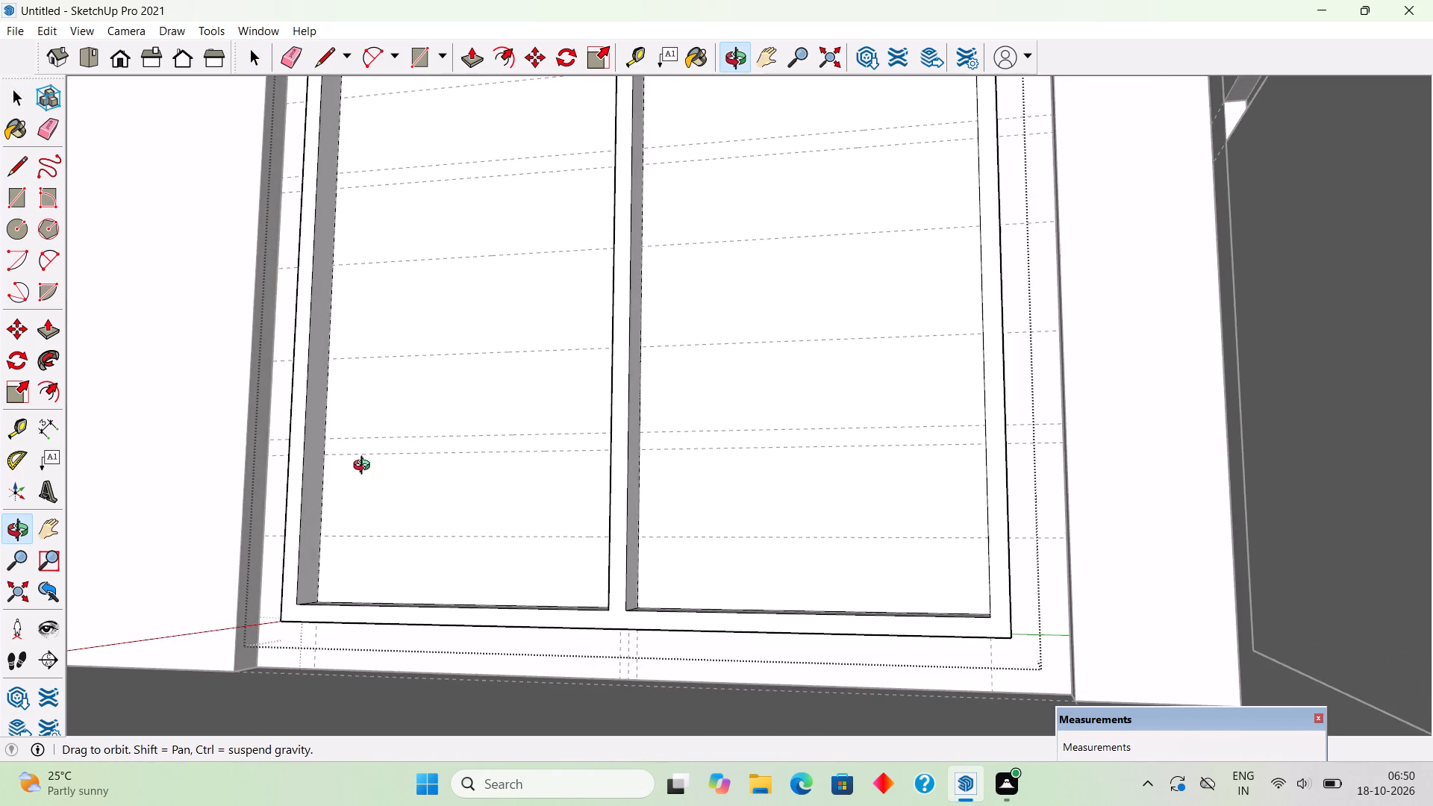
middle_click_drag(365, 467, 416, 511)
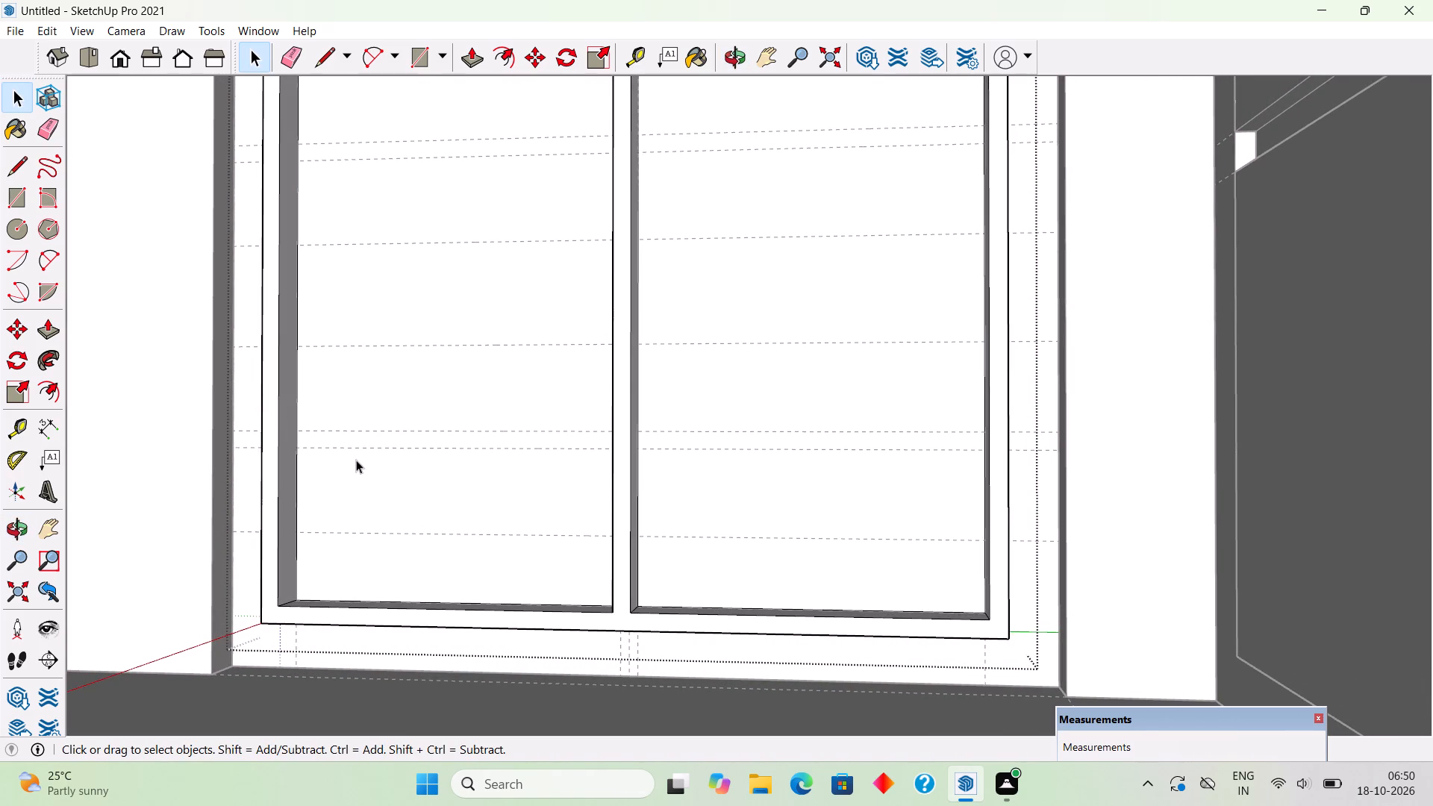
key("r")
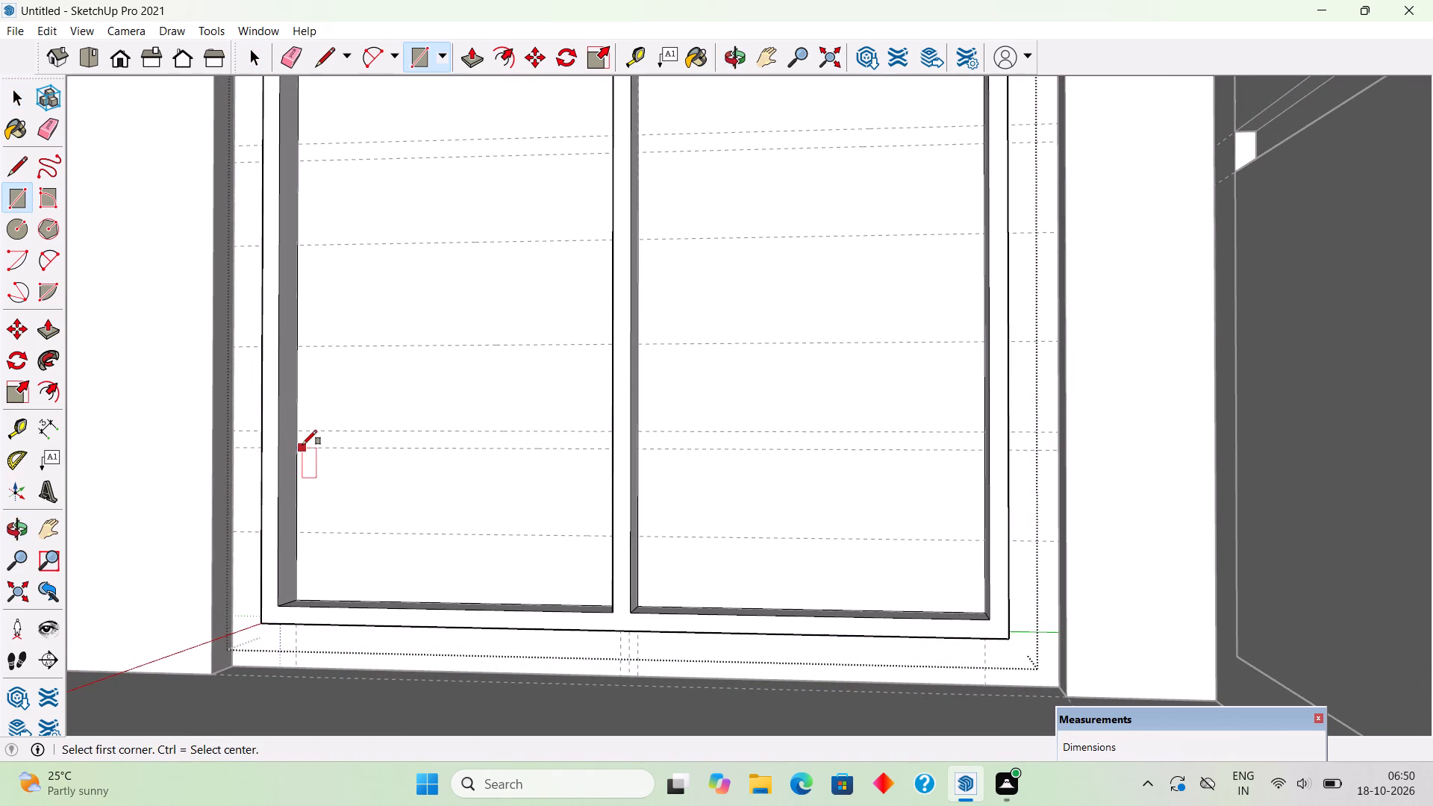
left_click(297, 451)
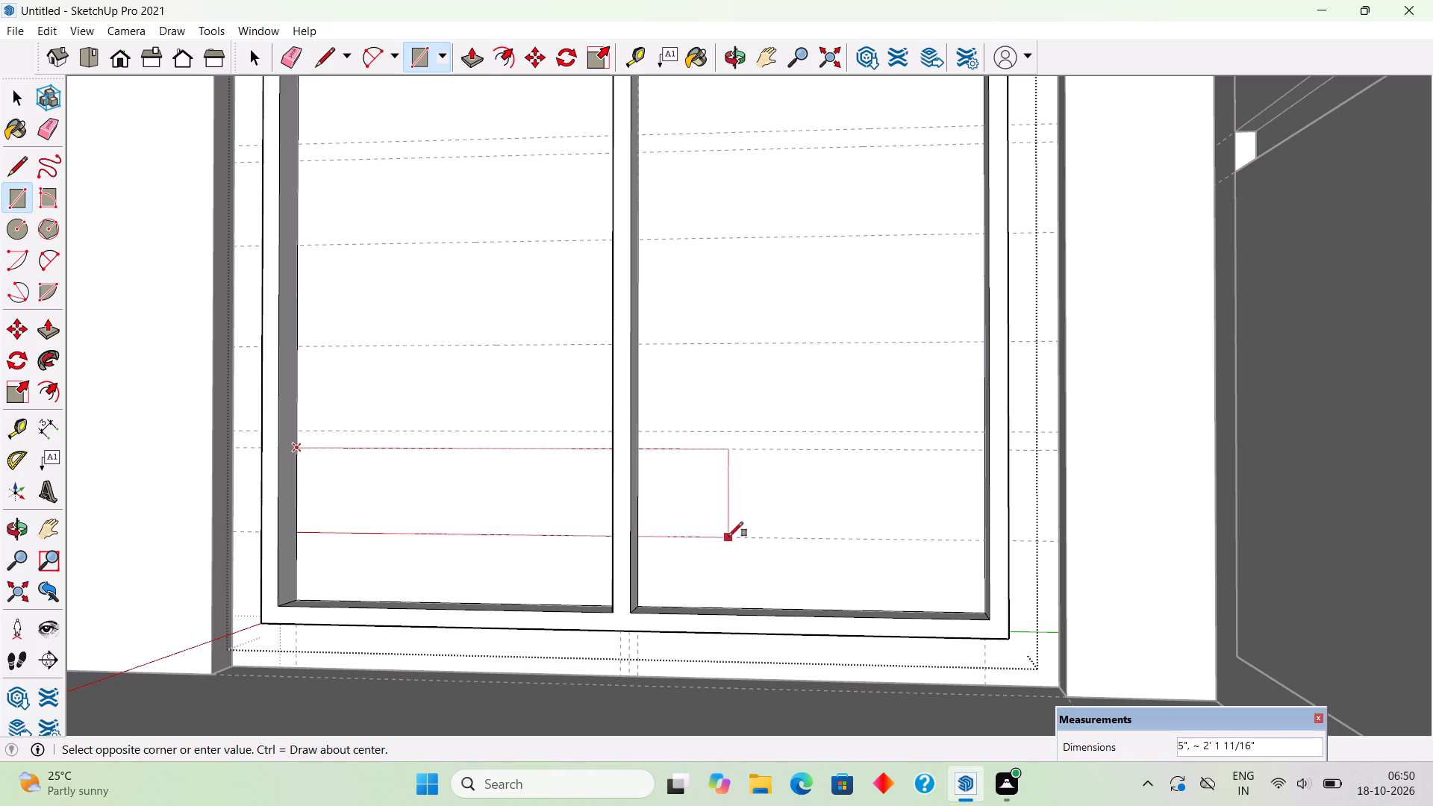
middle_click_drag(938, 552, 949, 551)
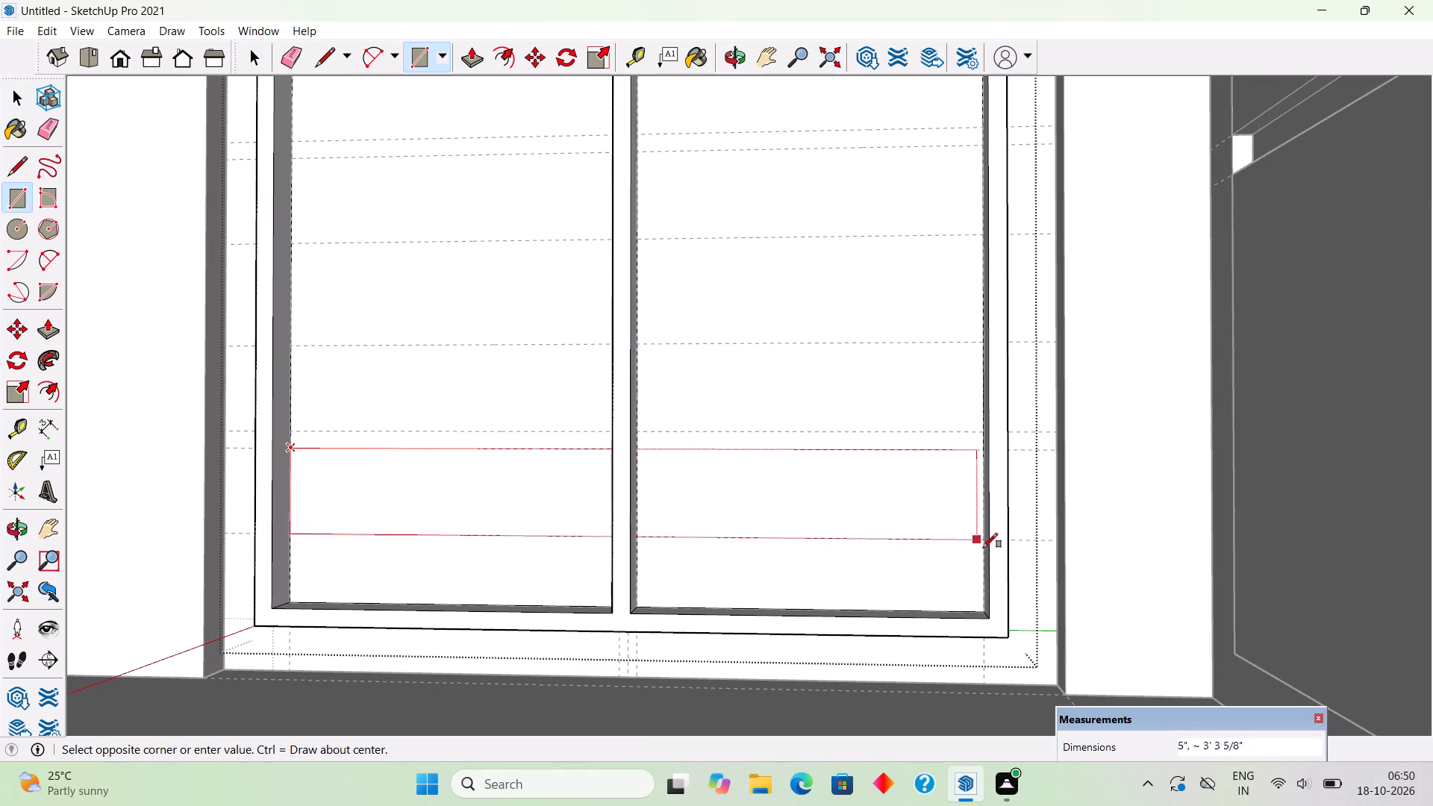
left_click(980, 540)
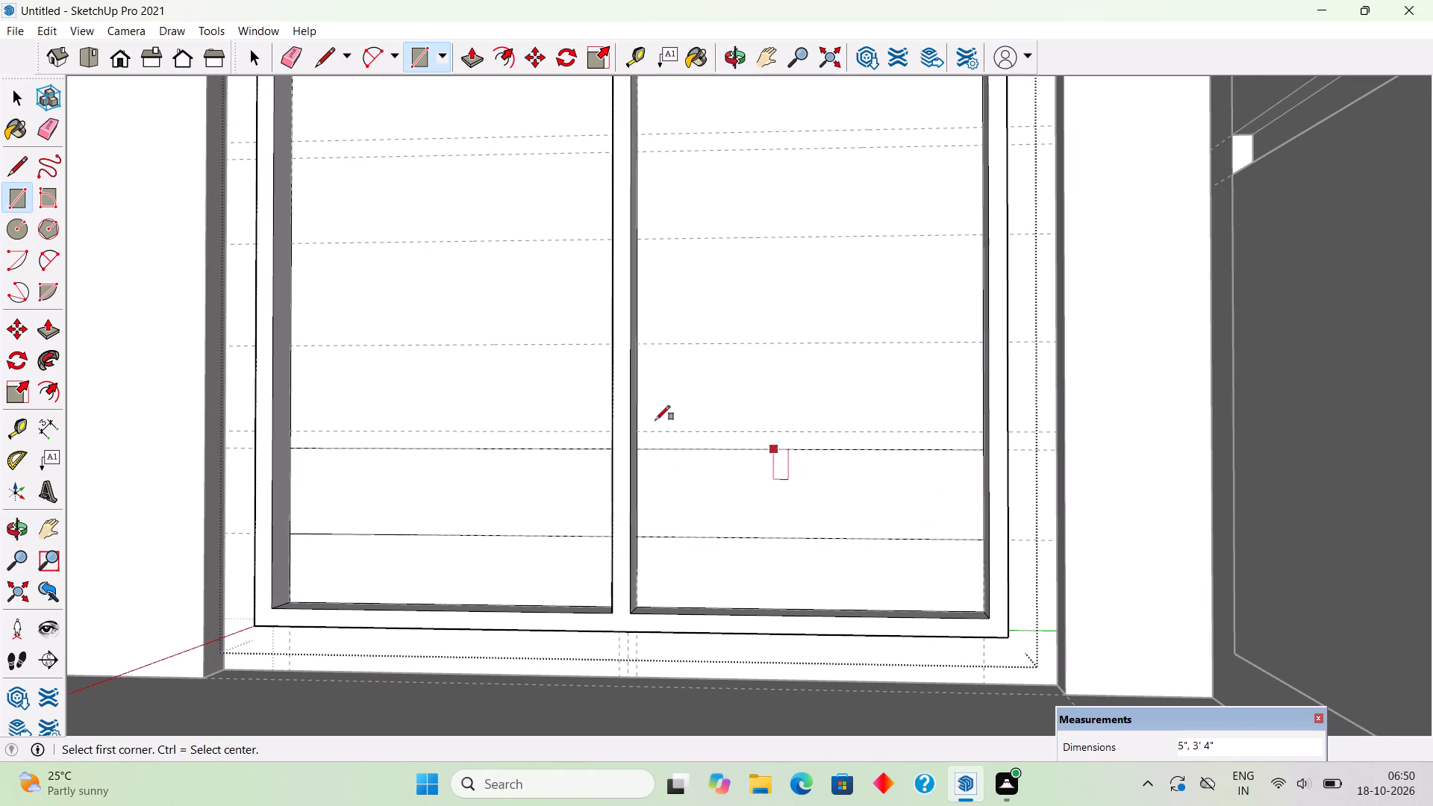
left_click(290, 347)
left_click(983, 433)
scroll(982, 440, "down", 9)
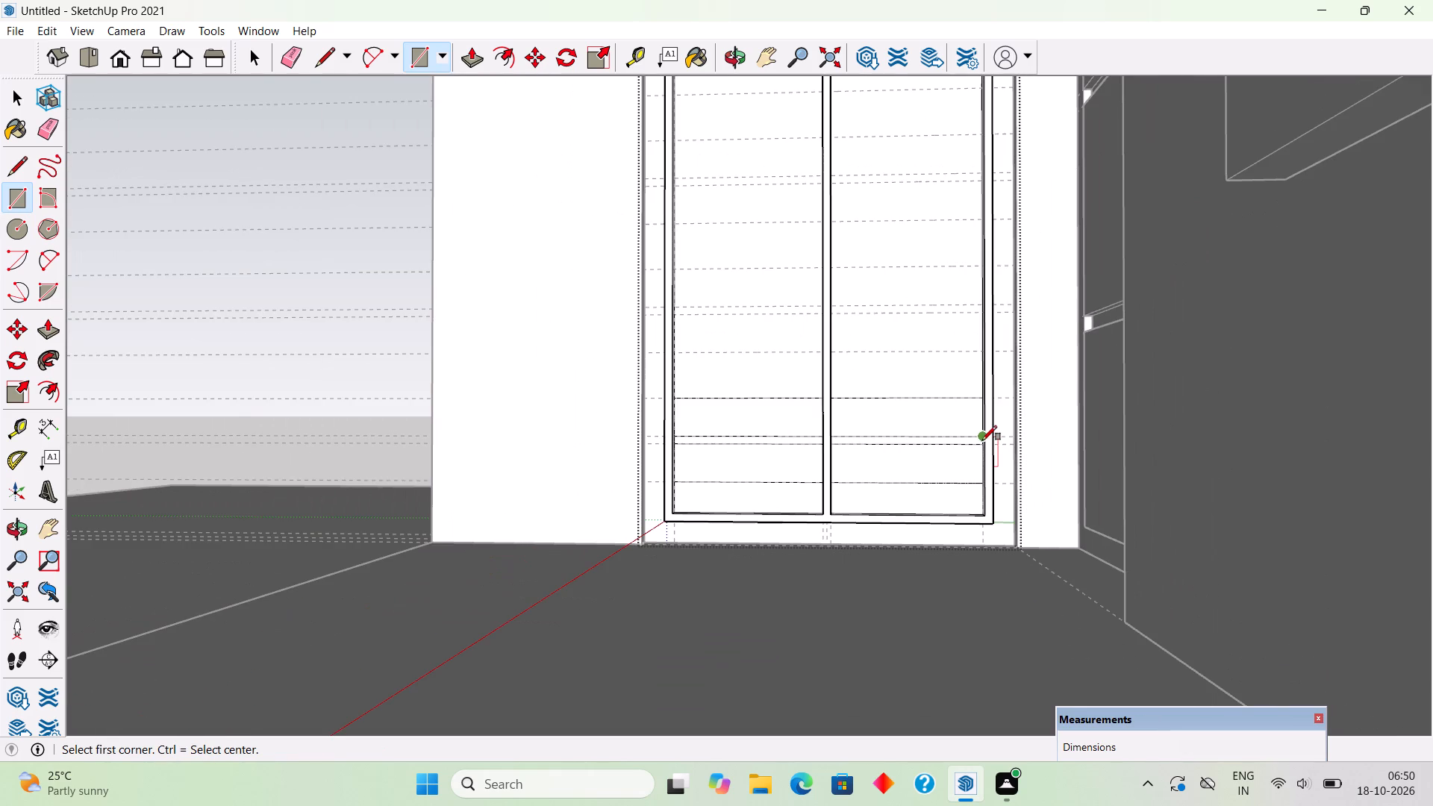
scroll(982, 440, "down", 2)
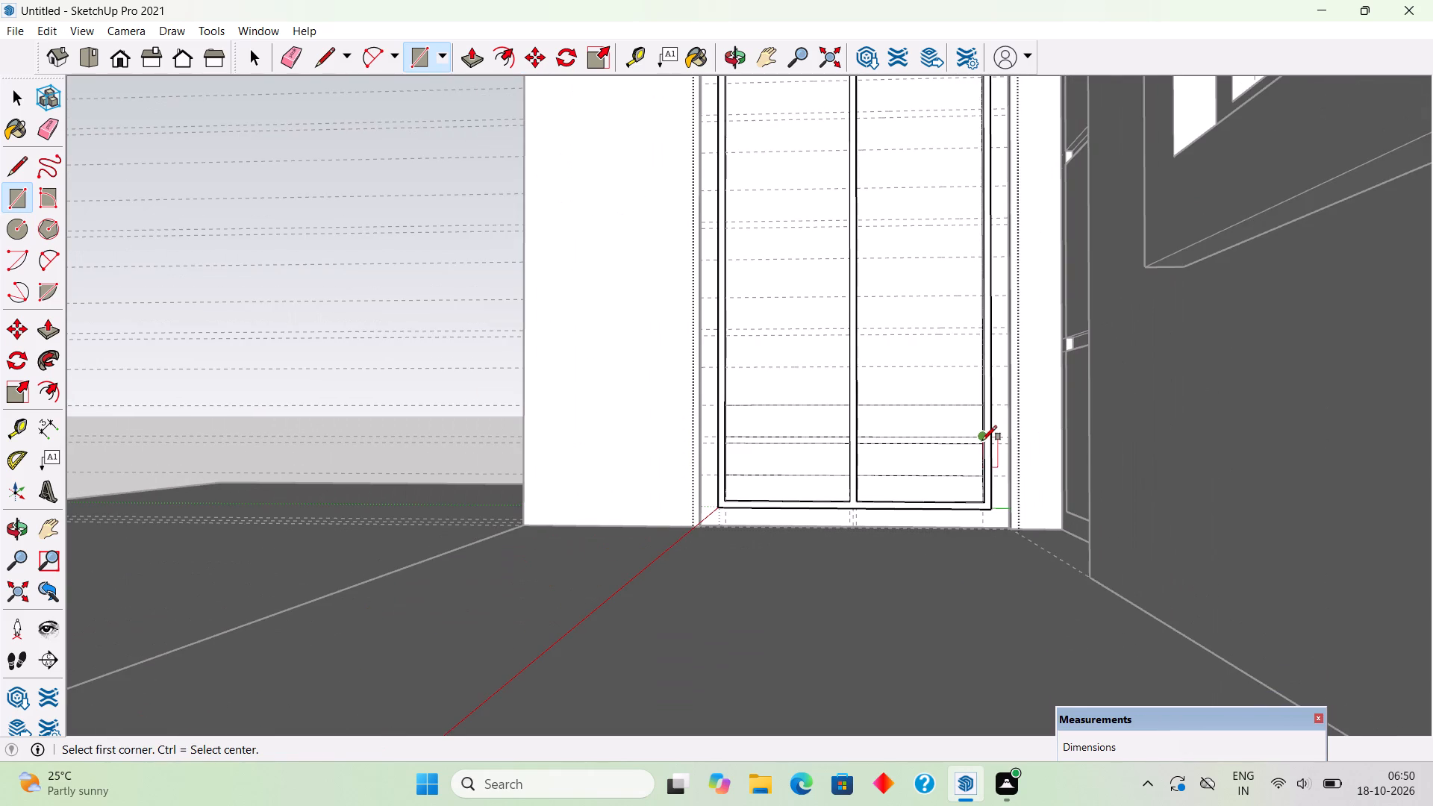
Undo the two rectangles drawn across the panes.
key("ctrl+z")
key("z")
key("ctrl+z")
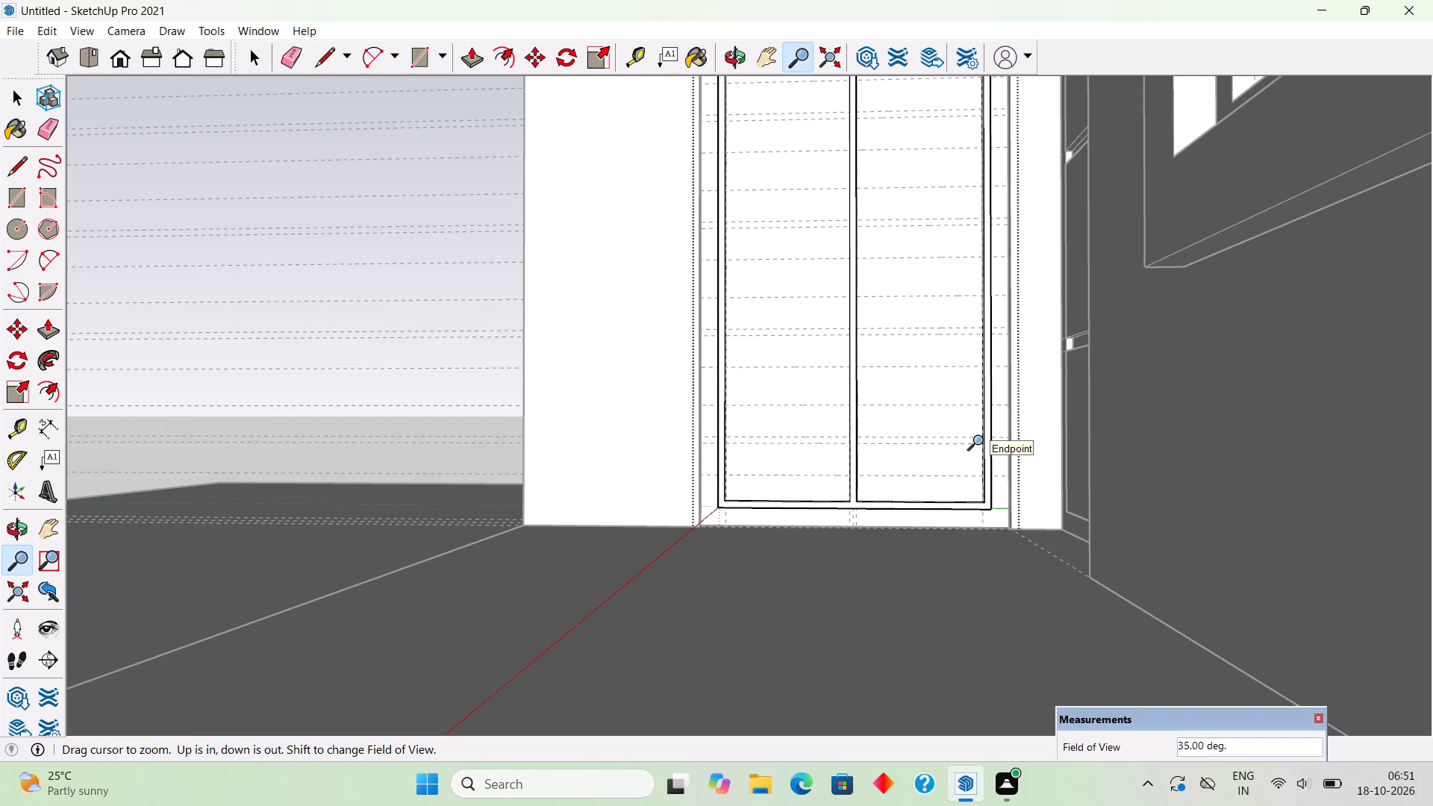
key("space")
From the wall's other side, Push/Pull both pane faces of the panel by 2".
scroll(981, 440, "down", 5)
middle_click_drag(700, 381, 999, 453)
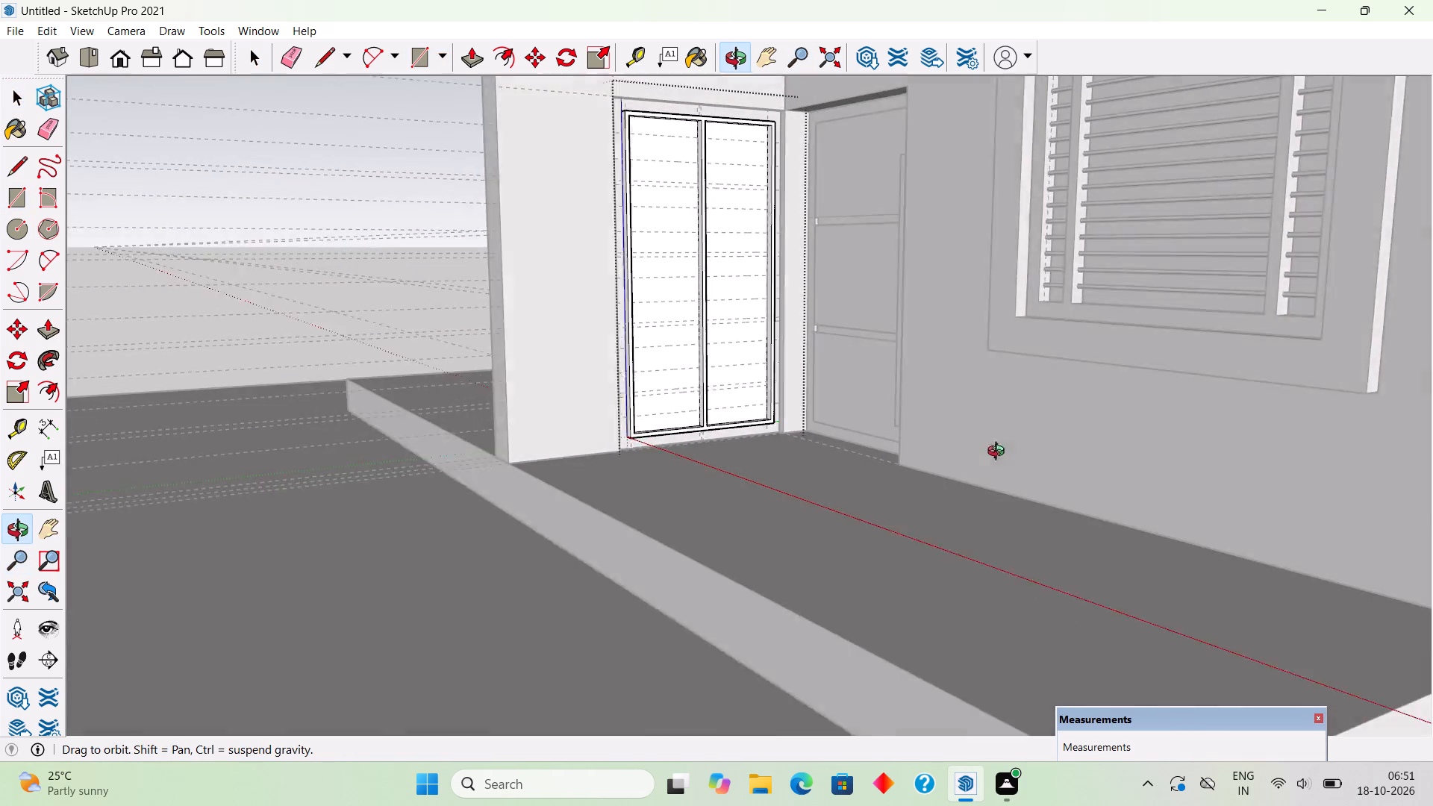
middle_click_drag(999, 453, 1031, 453)
middle_click_drag(222, 338, 730, 352)
middle_click_drag(154, 439, 438, 407)
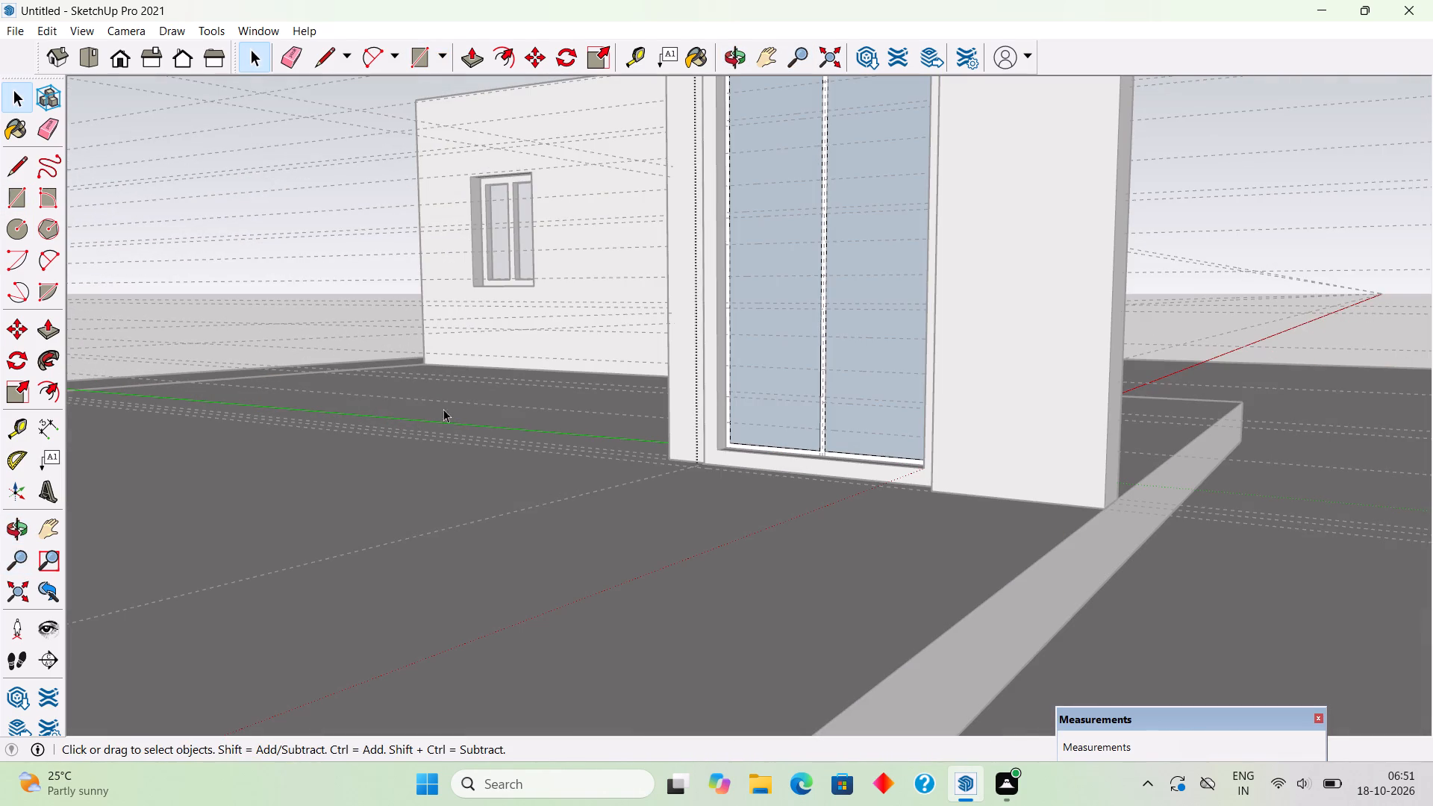
left_click(776, 357)
key("p")
left_click(776, 357)
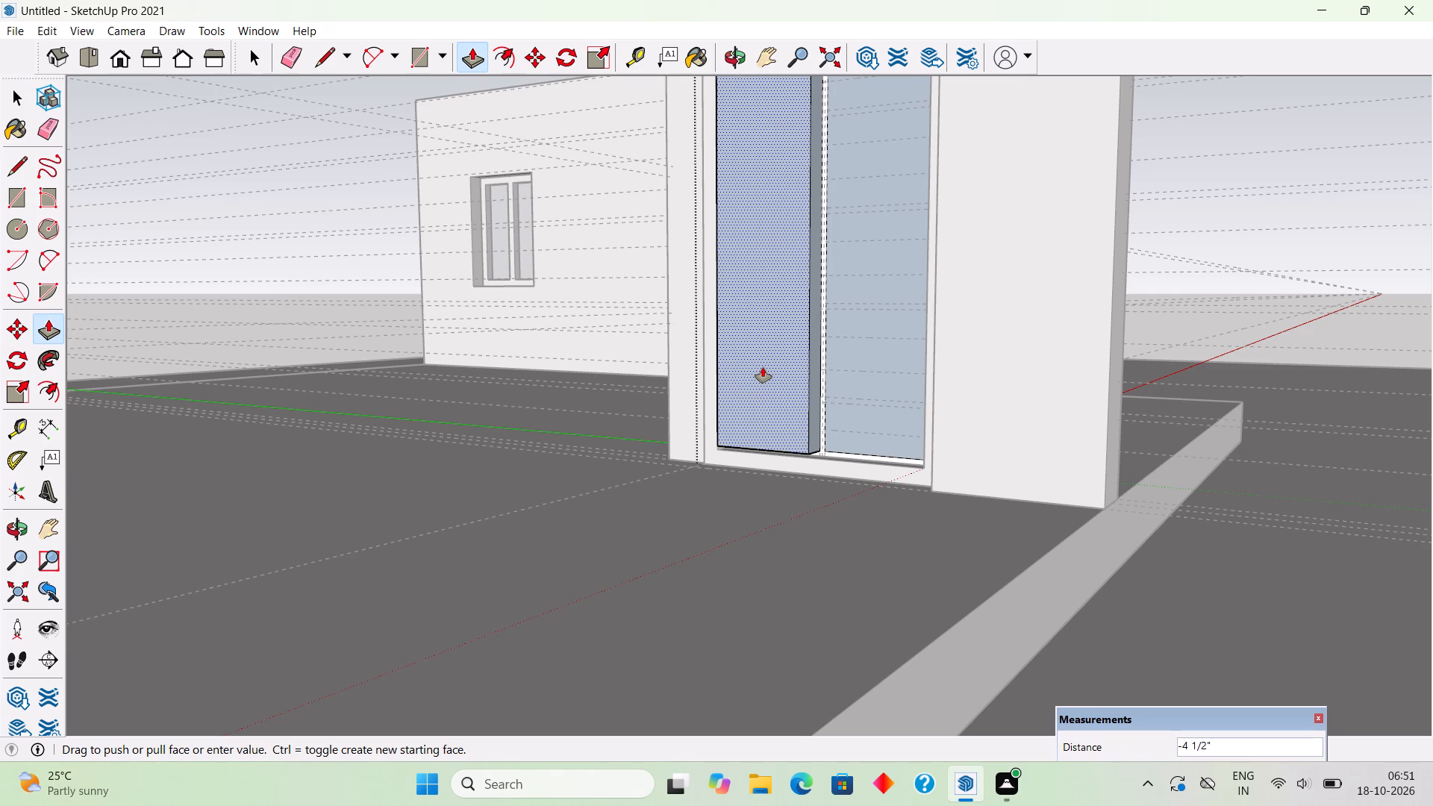
key("2")
key("shift+quotedbl")
key("Return")
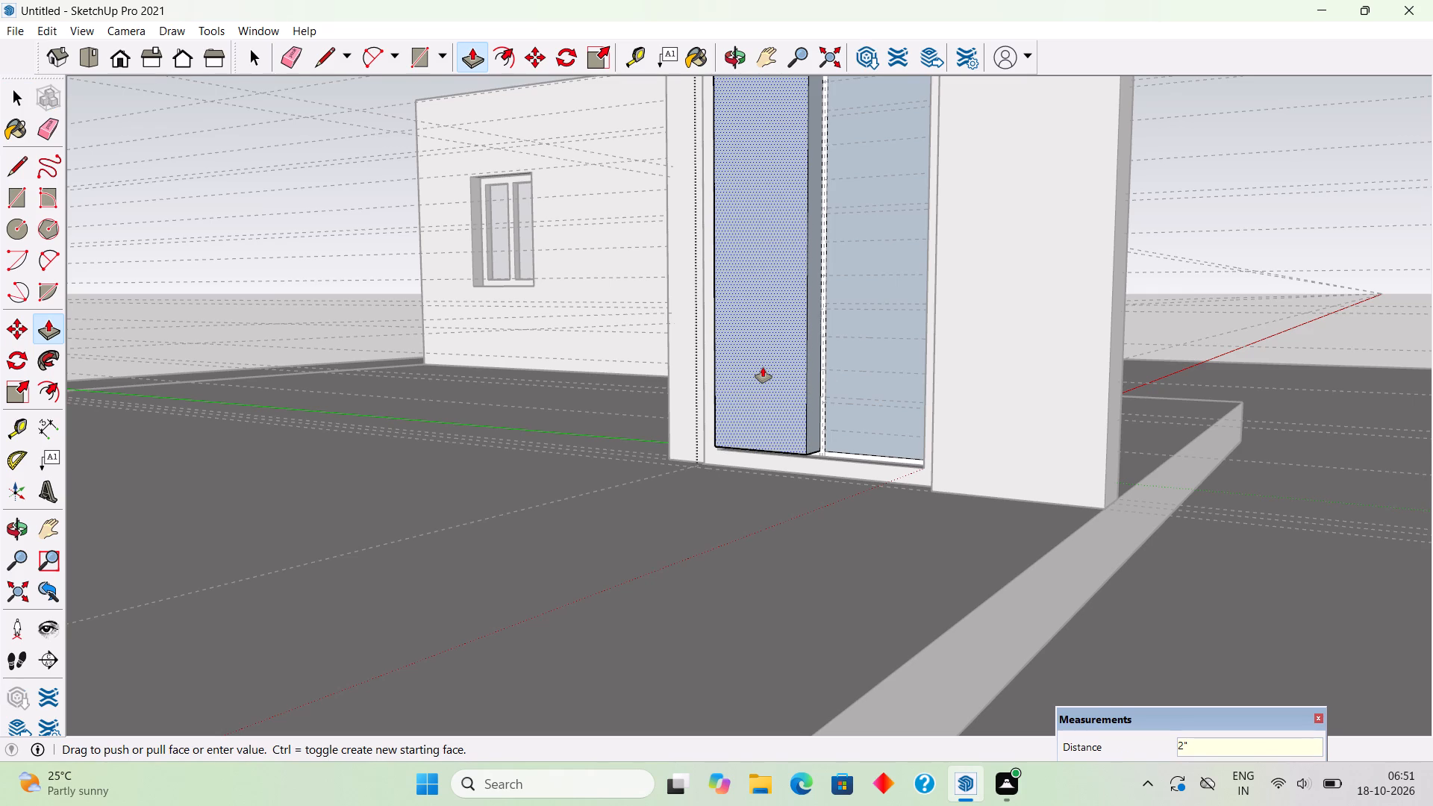
double_click(879, 370)
key("space")
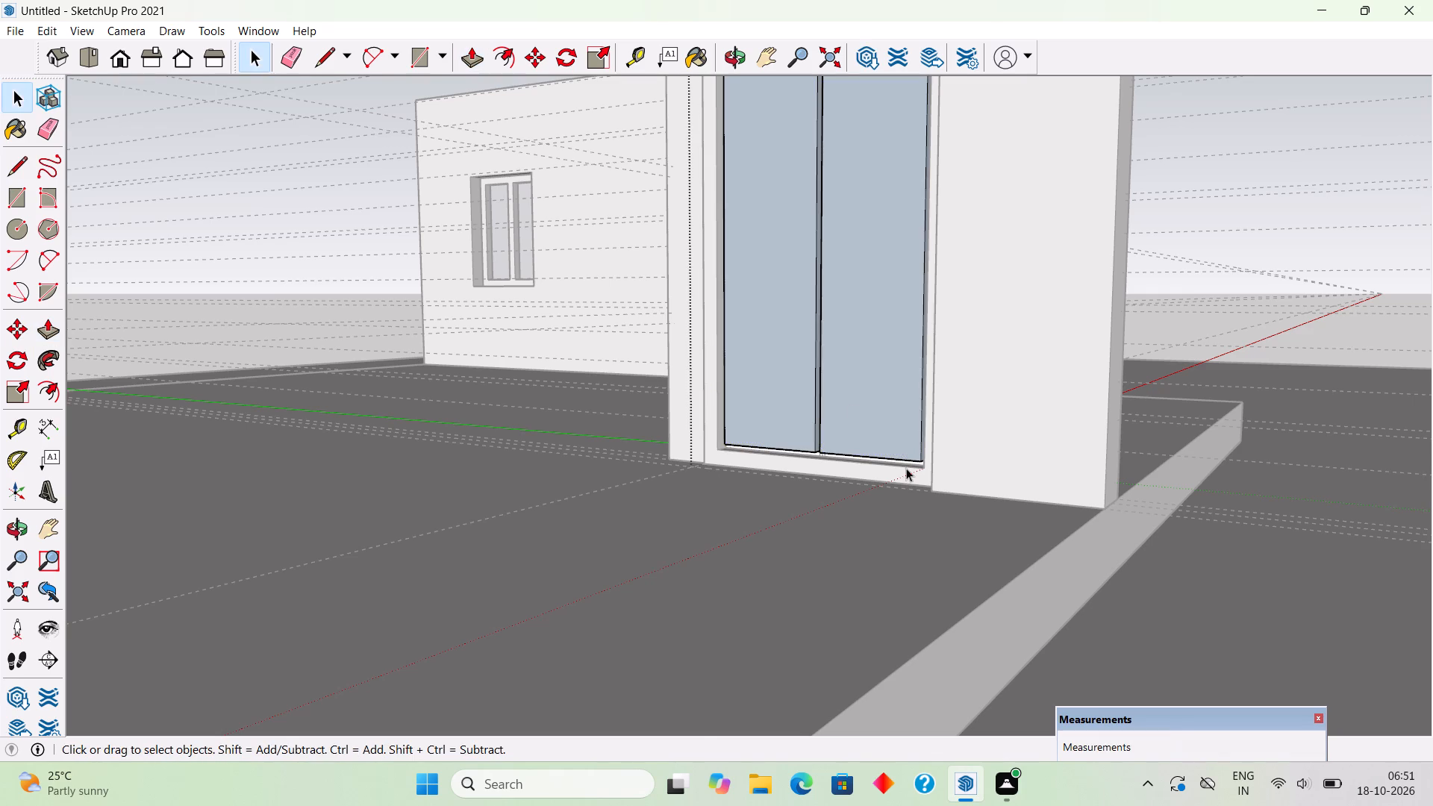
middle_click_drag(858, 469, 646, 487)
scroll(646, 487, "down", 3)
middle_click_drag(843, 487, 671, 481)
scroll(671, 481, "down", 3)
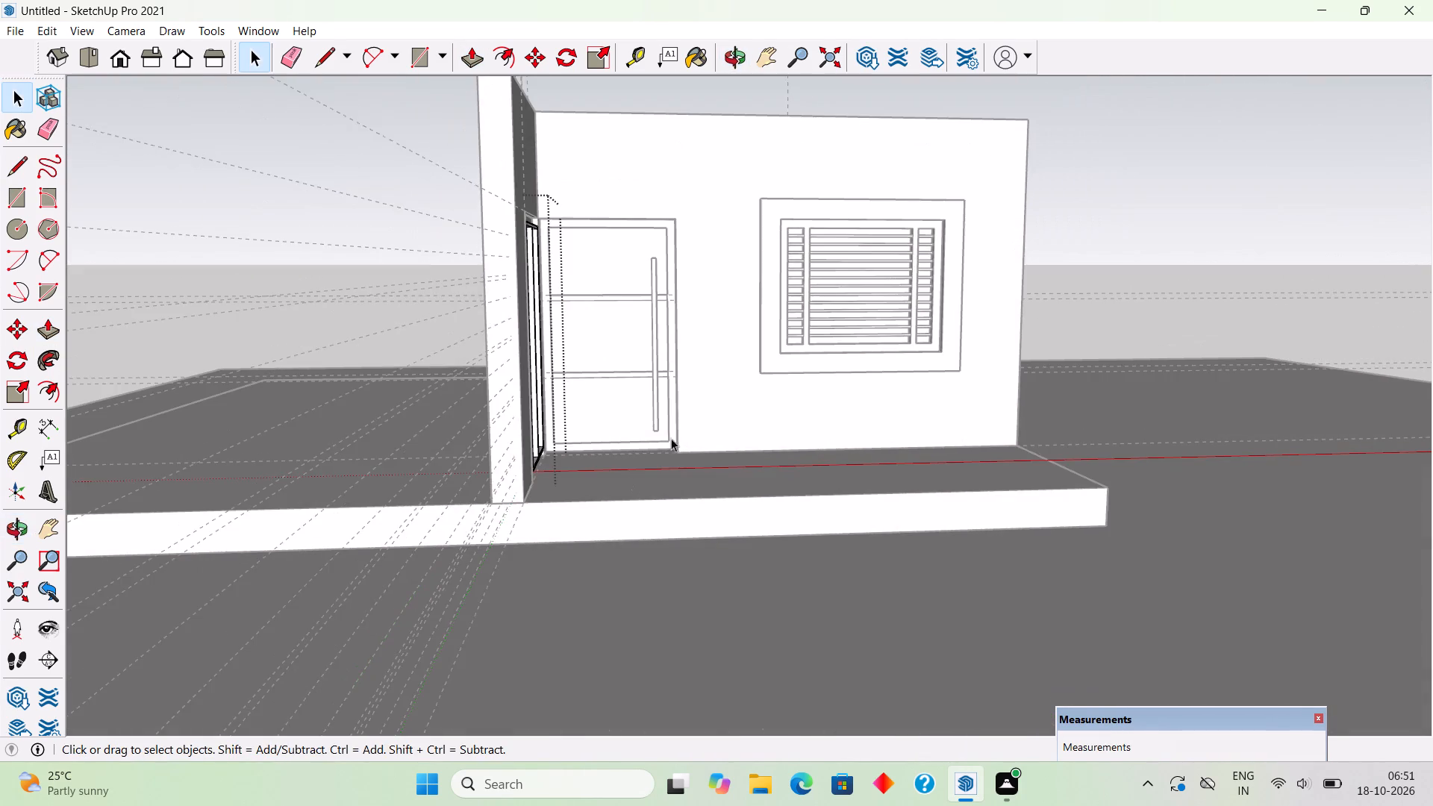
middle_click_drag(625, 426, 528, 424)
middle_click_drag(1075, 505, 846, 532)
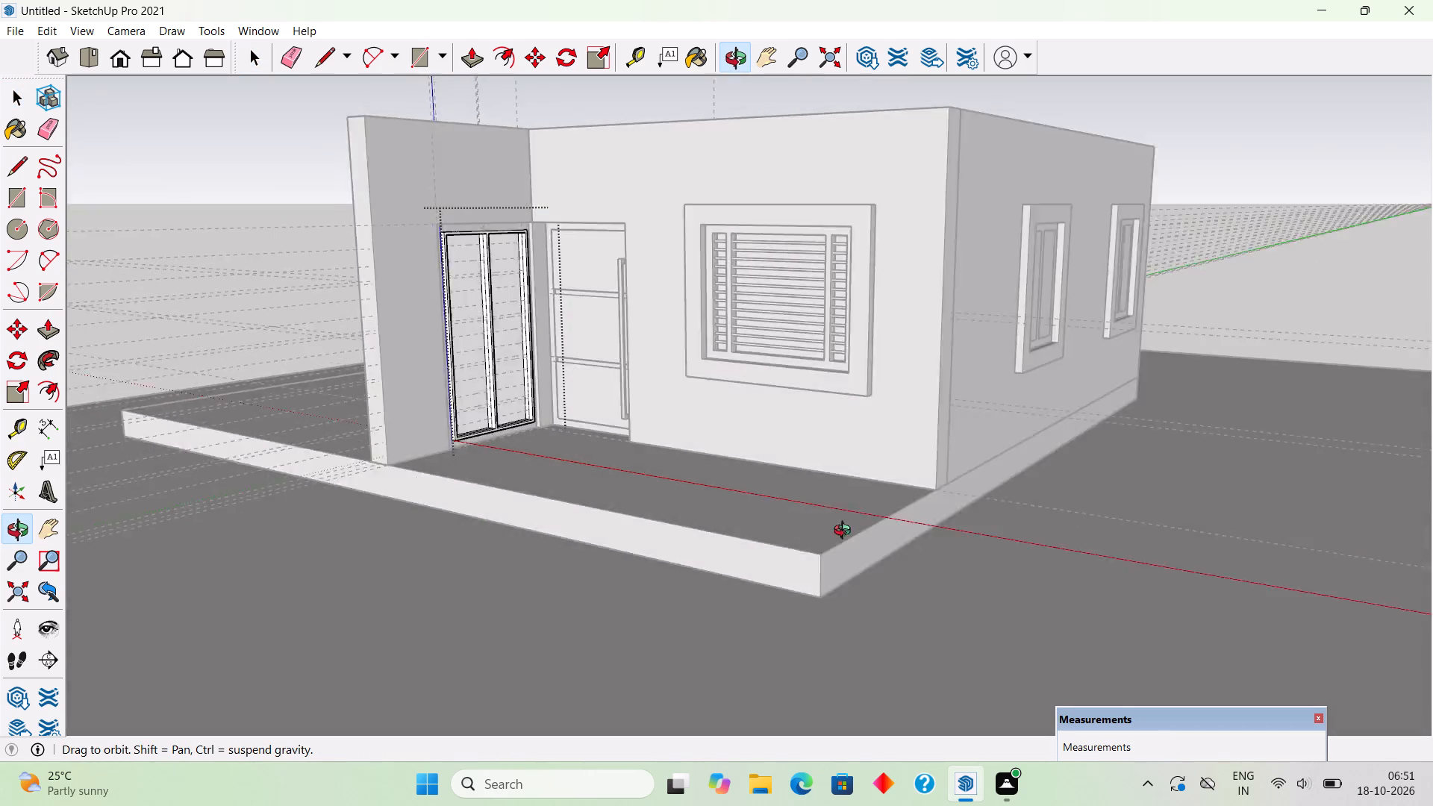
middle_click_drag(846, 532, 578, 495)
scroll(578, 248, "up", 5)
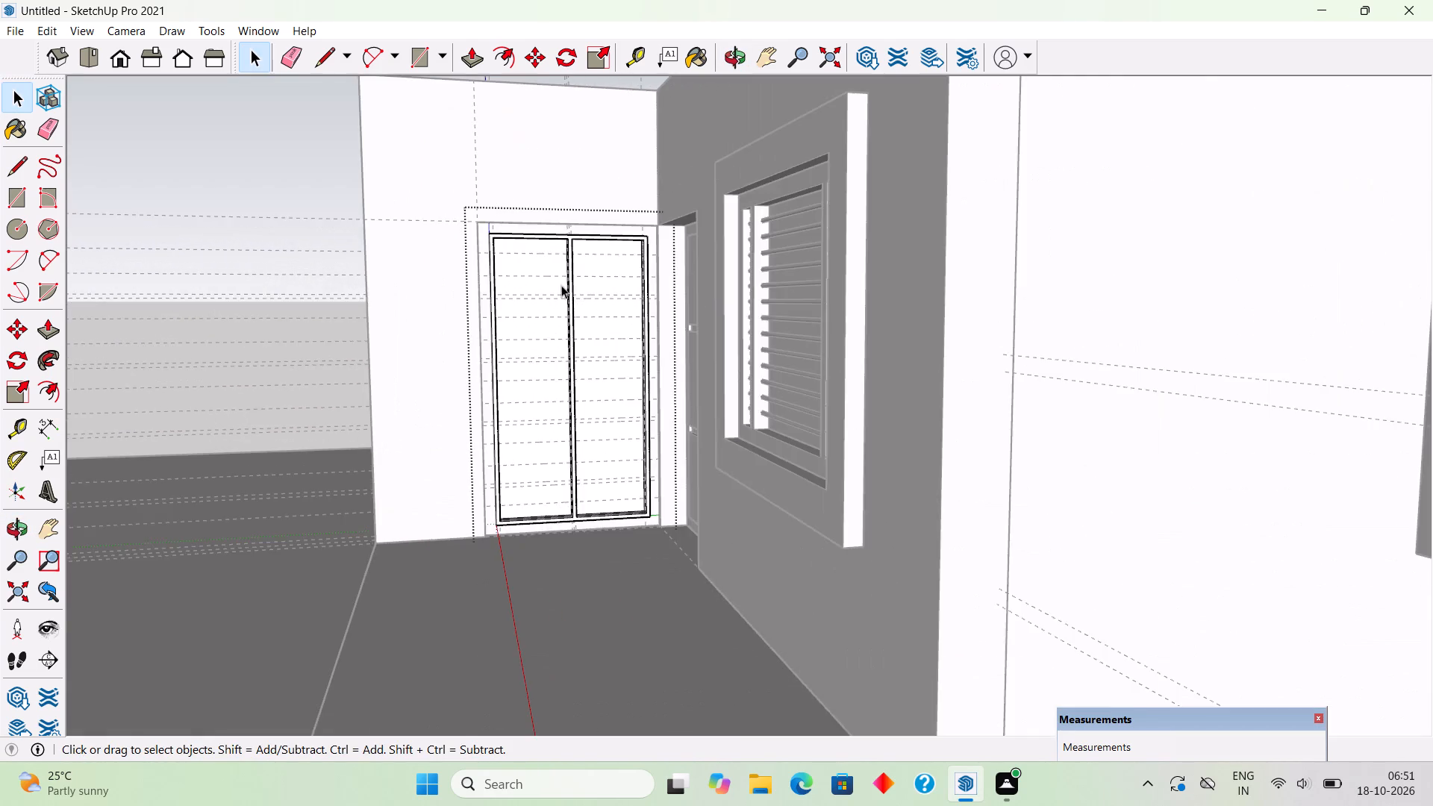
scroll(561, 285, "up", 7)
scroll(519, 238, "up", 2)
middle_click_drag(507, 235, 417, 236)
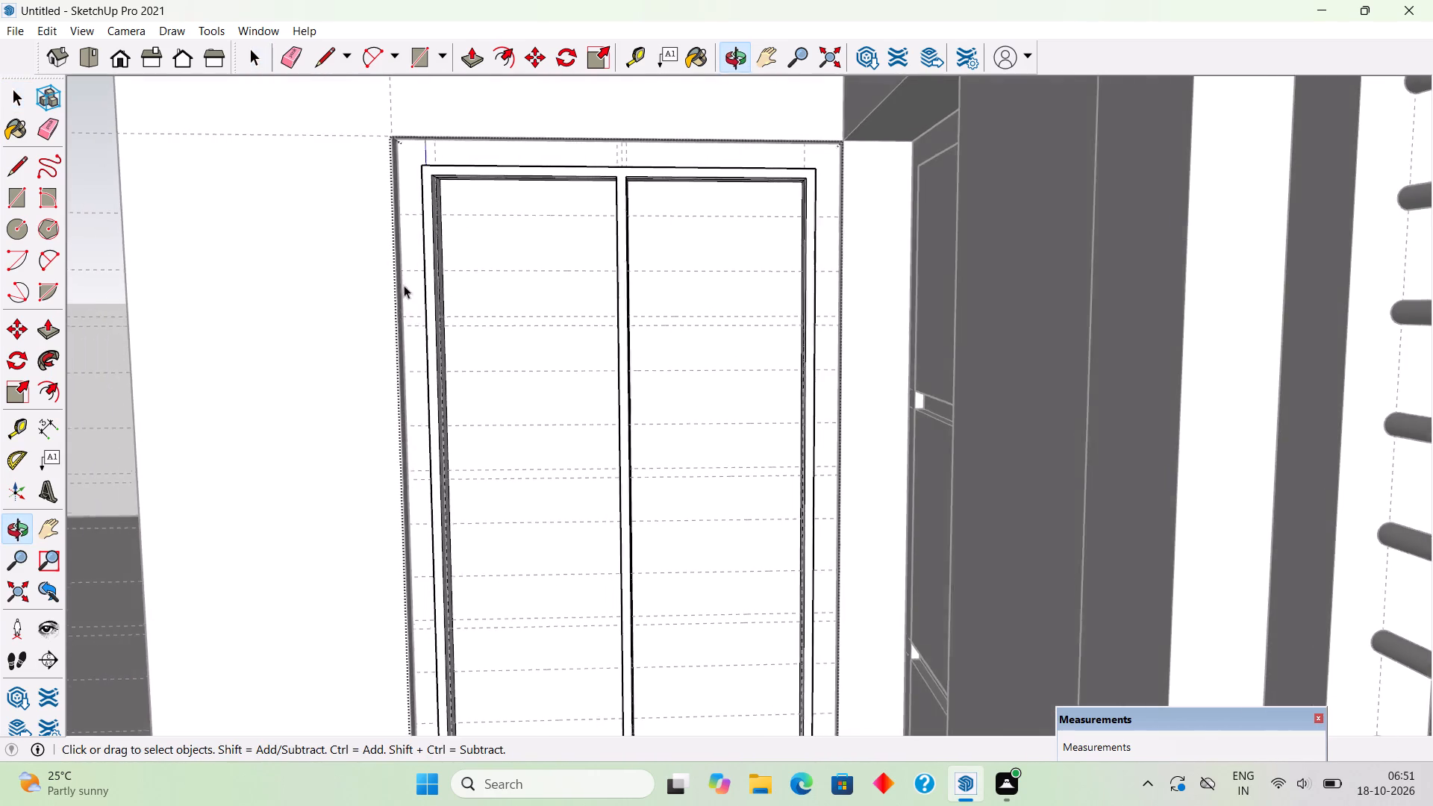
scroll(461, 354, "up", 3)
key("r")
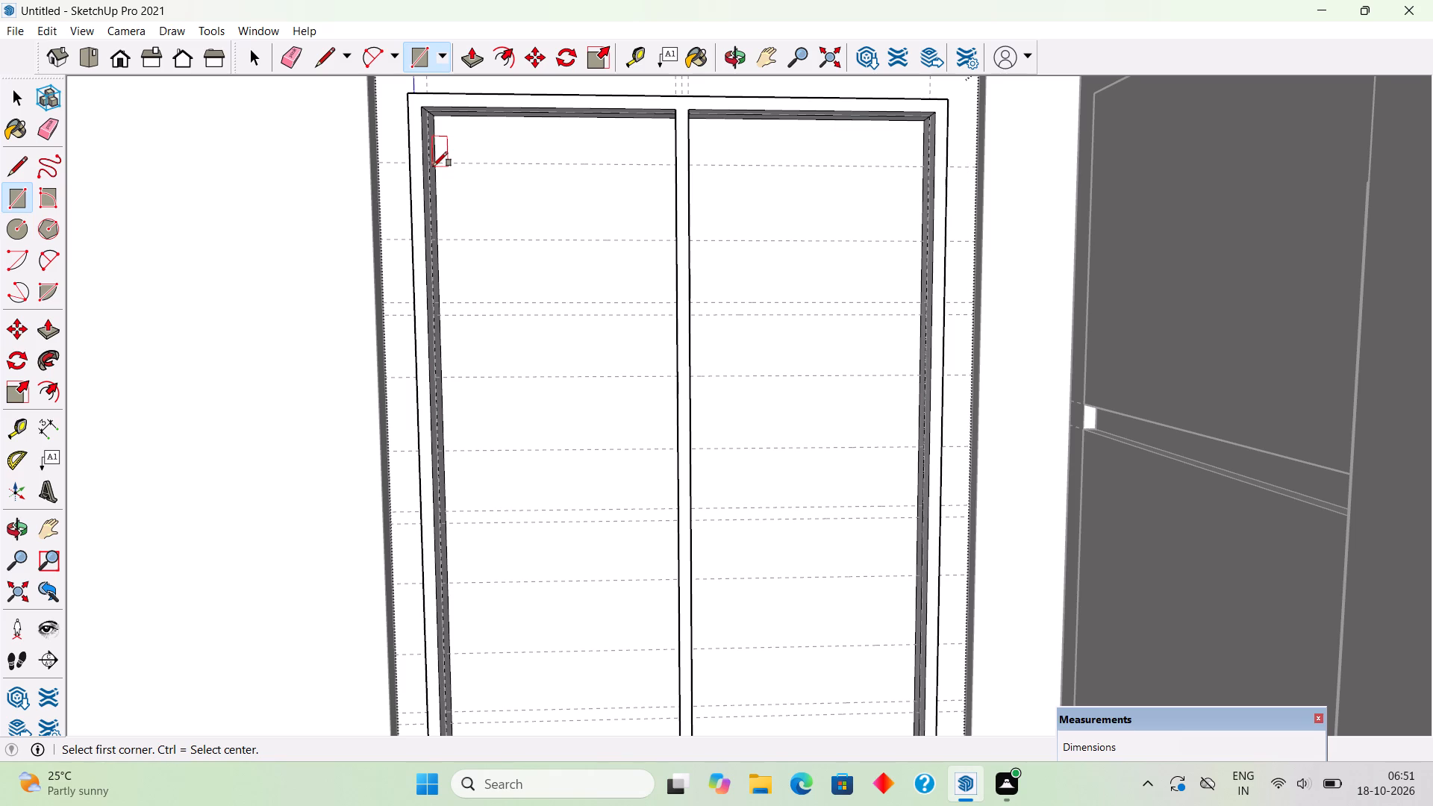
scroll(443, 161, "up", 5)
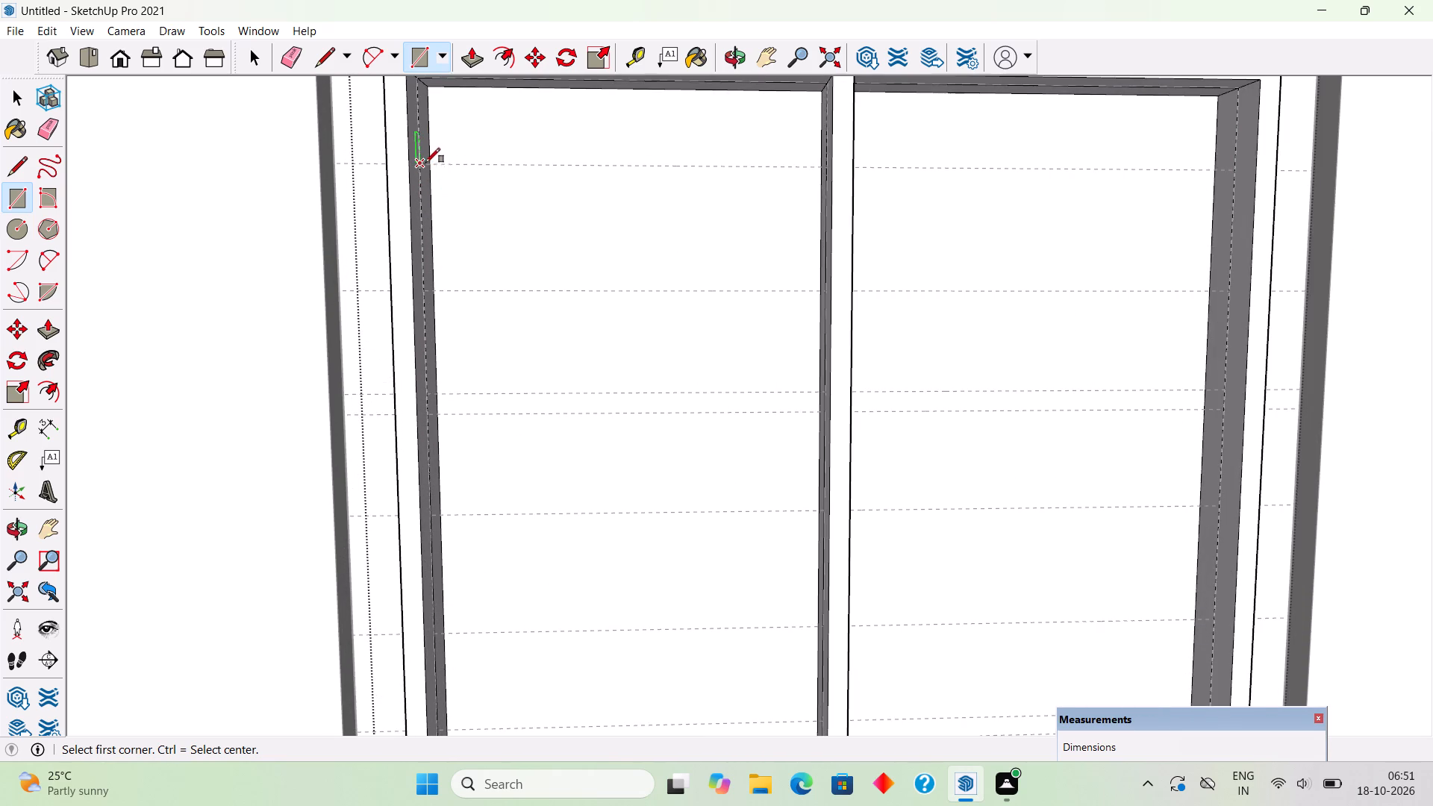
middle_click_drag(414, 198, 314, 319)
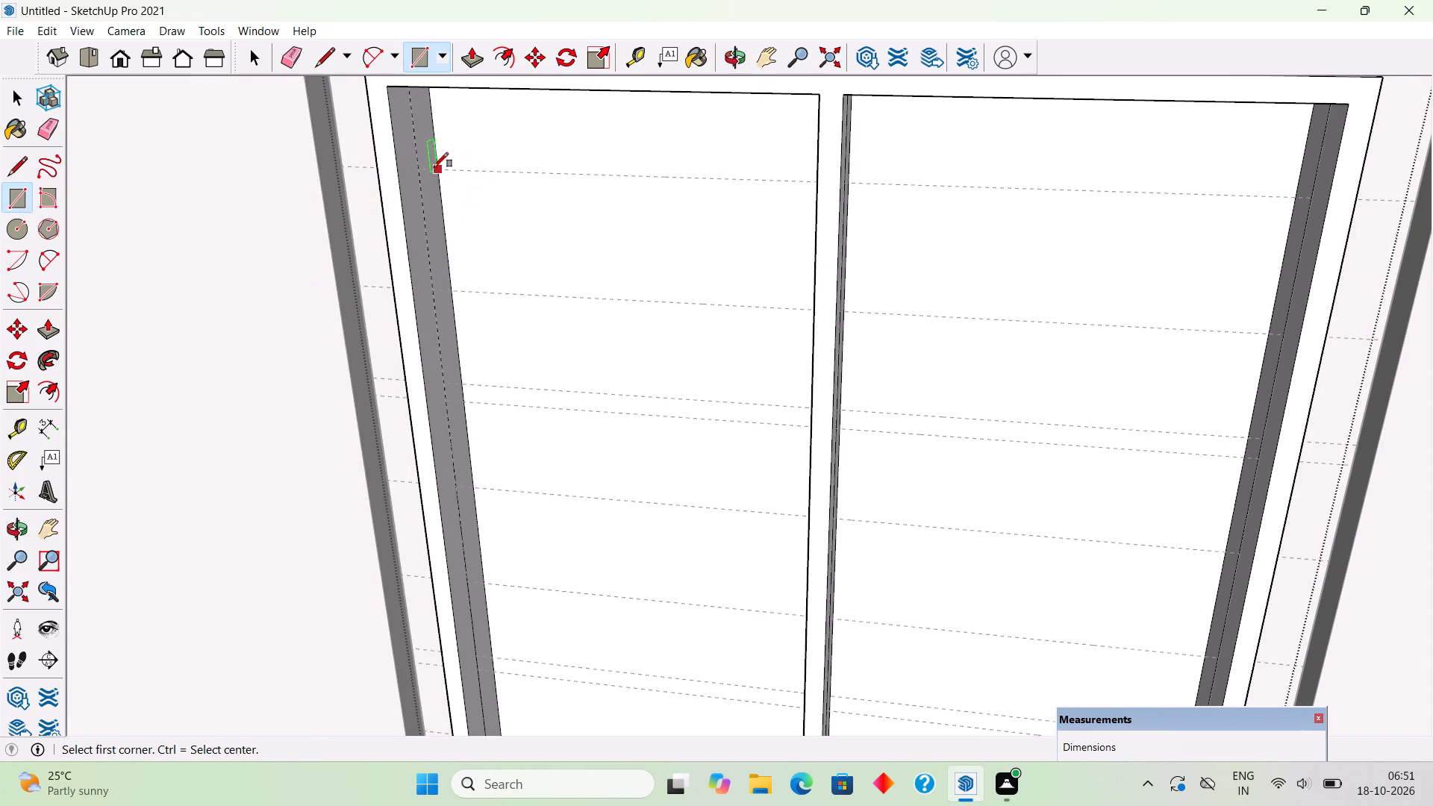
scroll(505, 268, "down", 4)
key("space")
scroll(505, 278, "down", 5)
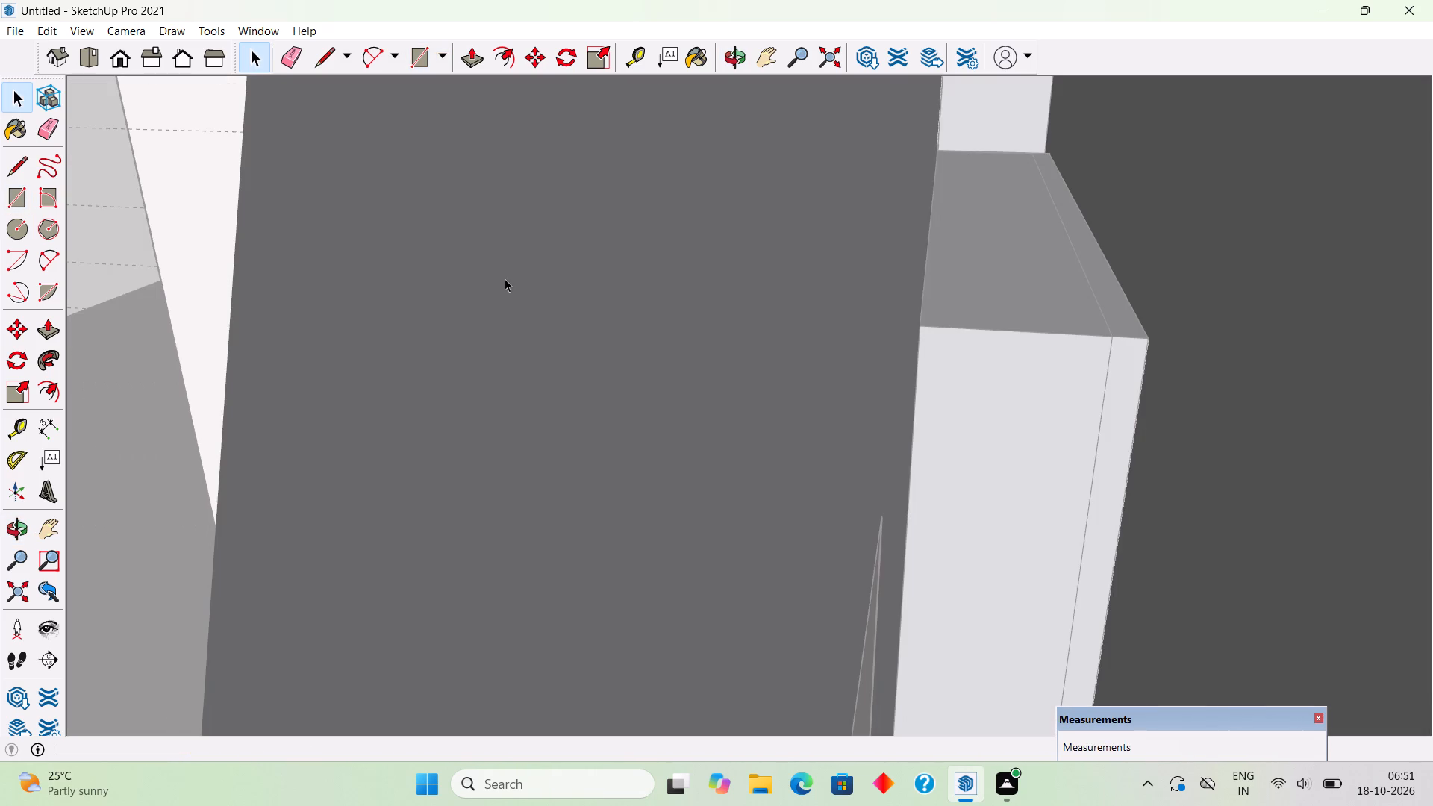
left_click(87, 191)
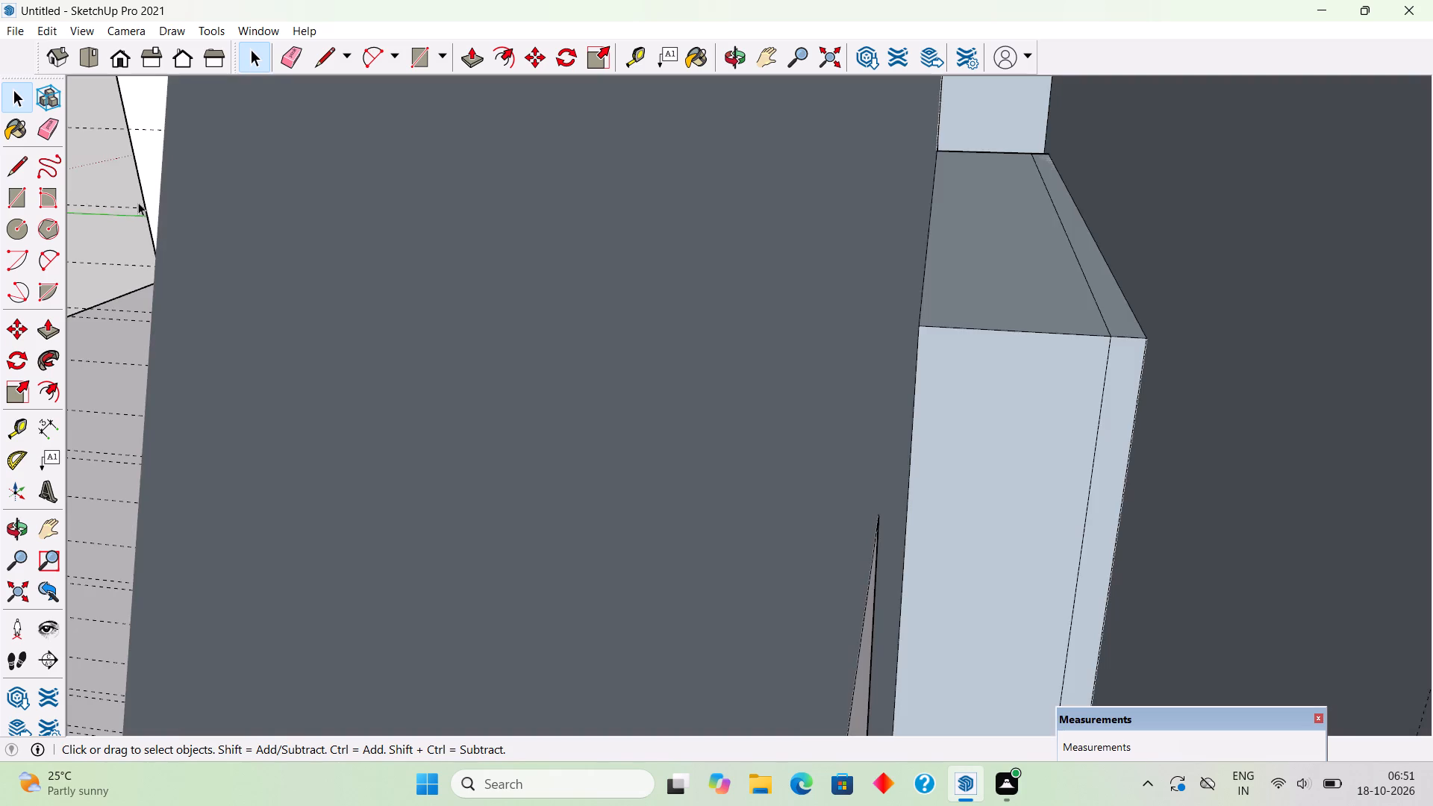
Undo the 2" Push/Pulls of both pane faces, returning inside the two-pane panel's group.
middle_click_drag(202, 319, 288, 331)
scroll(288, 331, "down", 9)
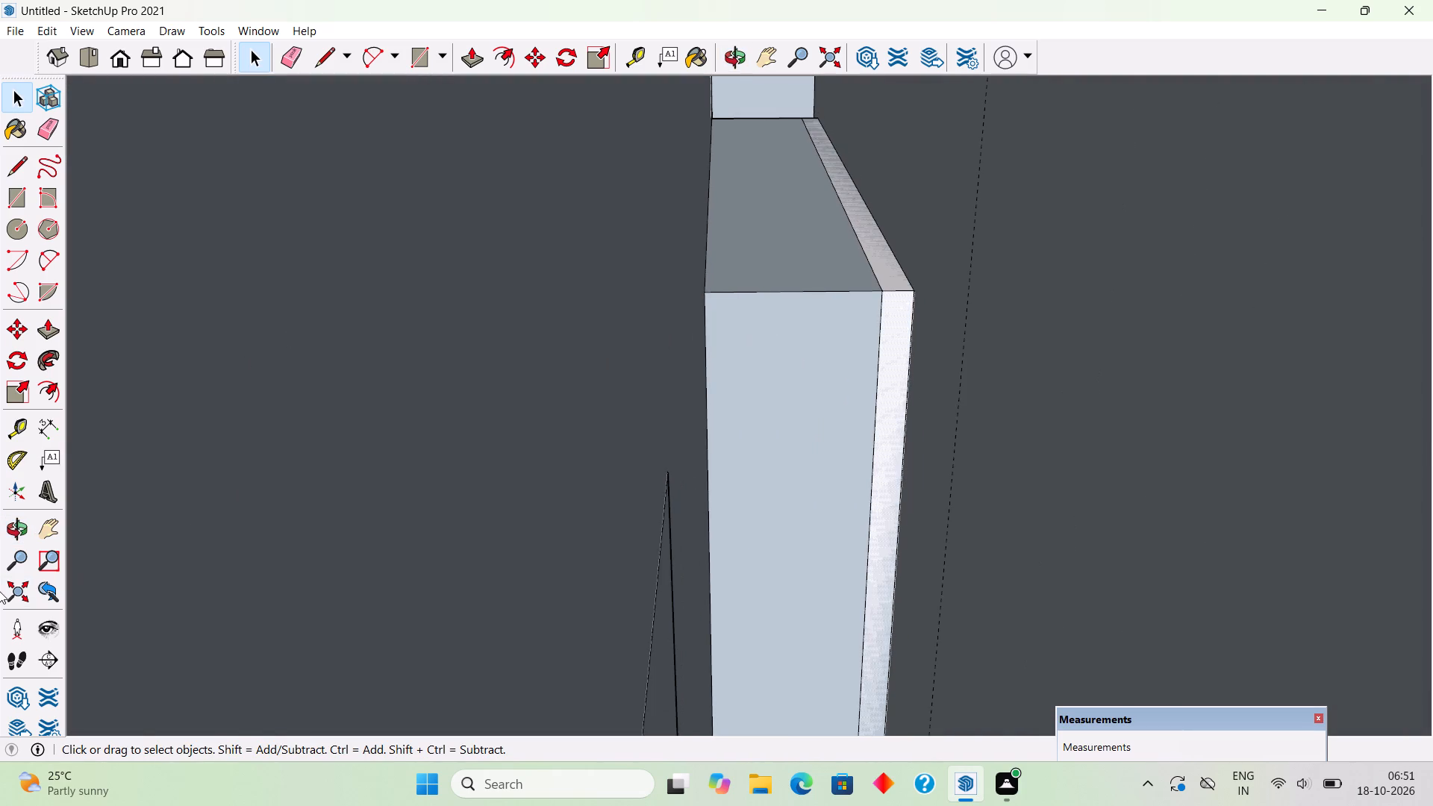
left_click(22, 597)
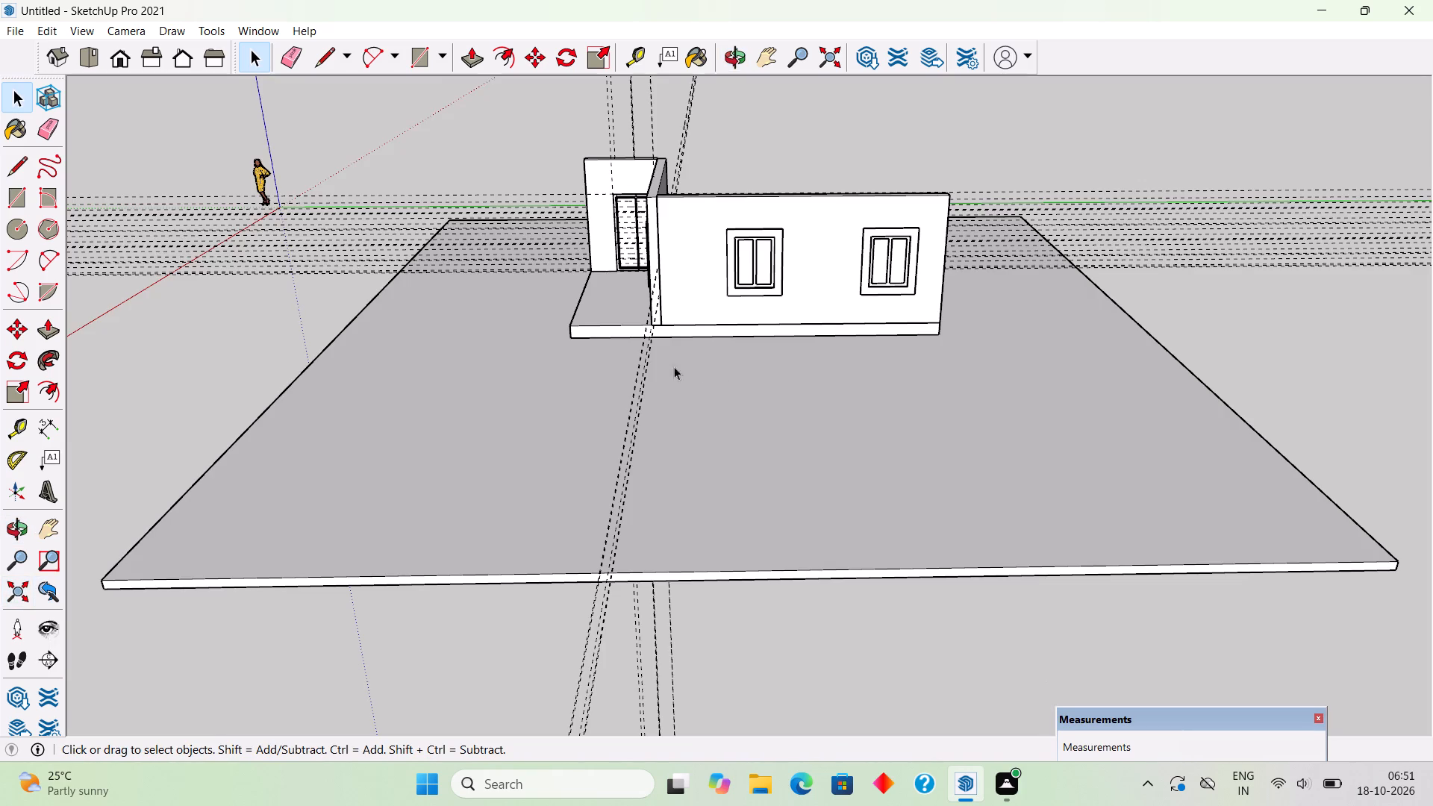
middle_click_drag(655, 368, 871, 281)
scroll(599, 225, "up", 8)
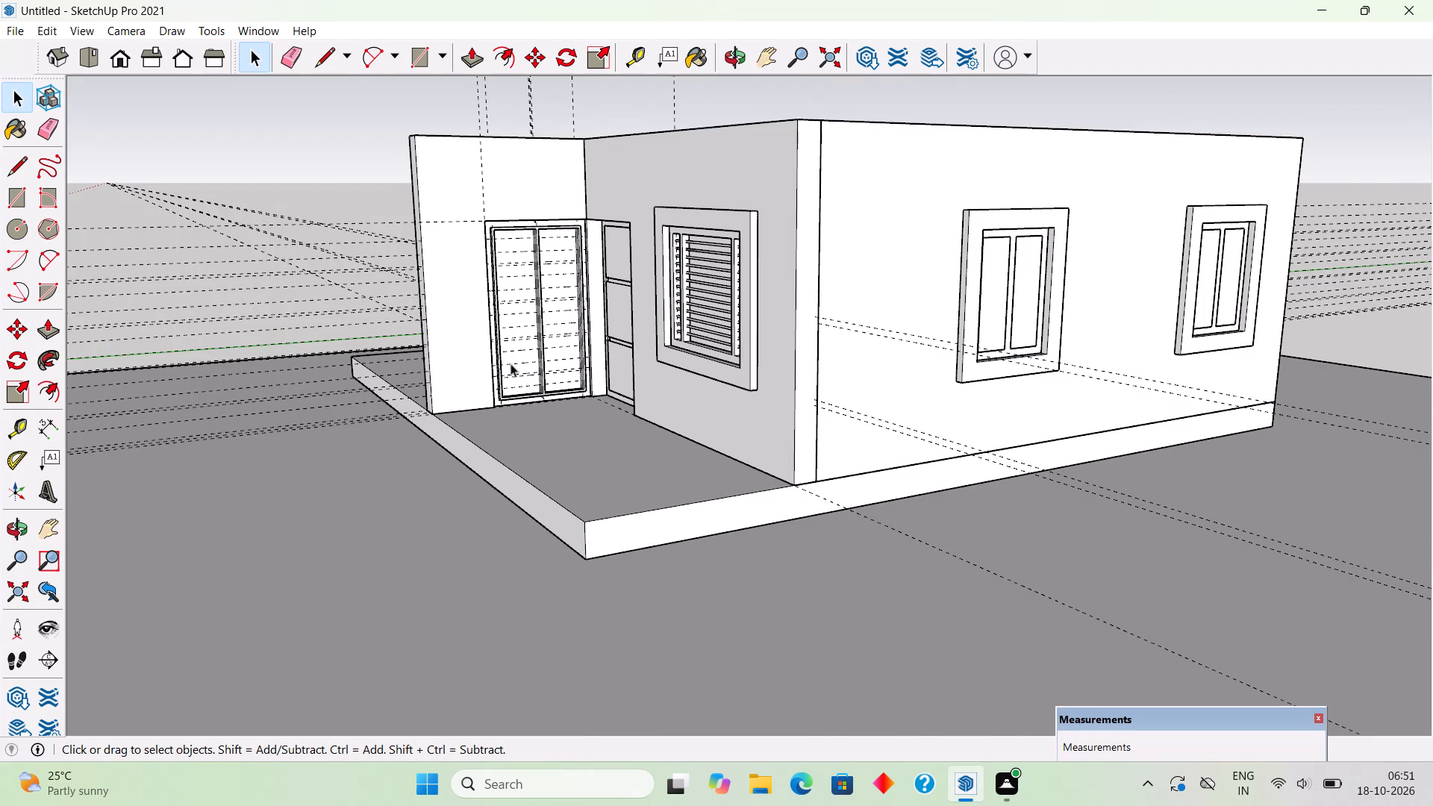
scroll(511, 363, "up", 5)
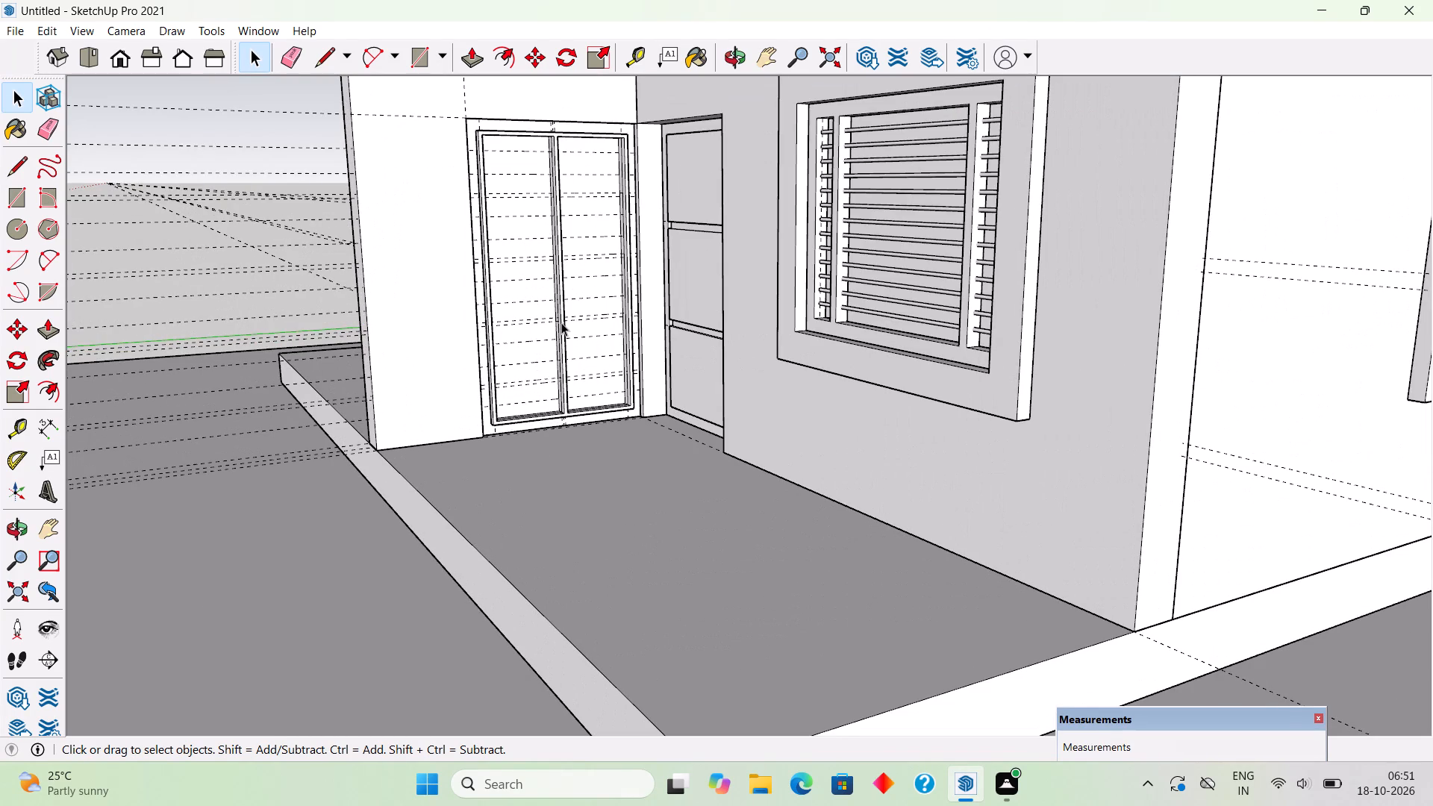
key("ctrl+z")
key("ctrl+z")
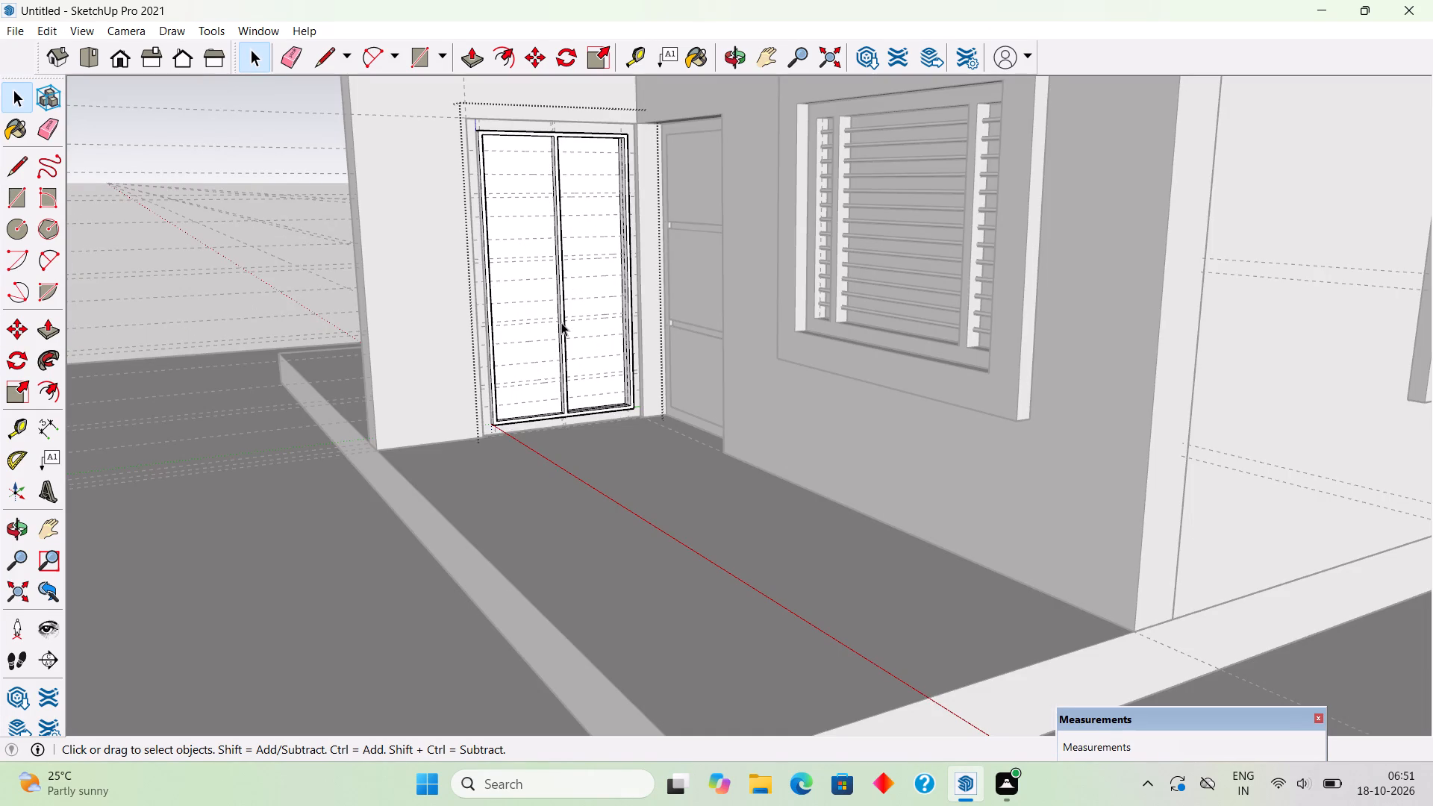
key("ctrl+z")
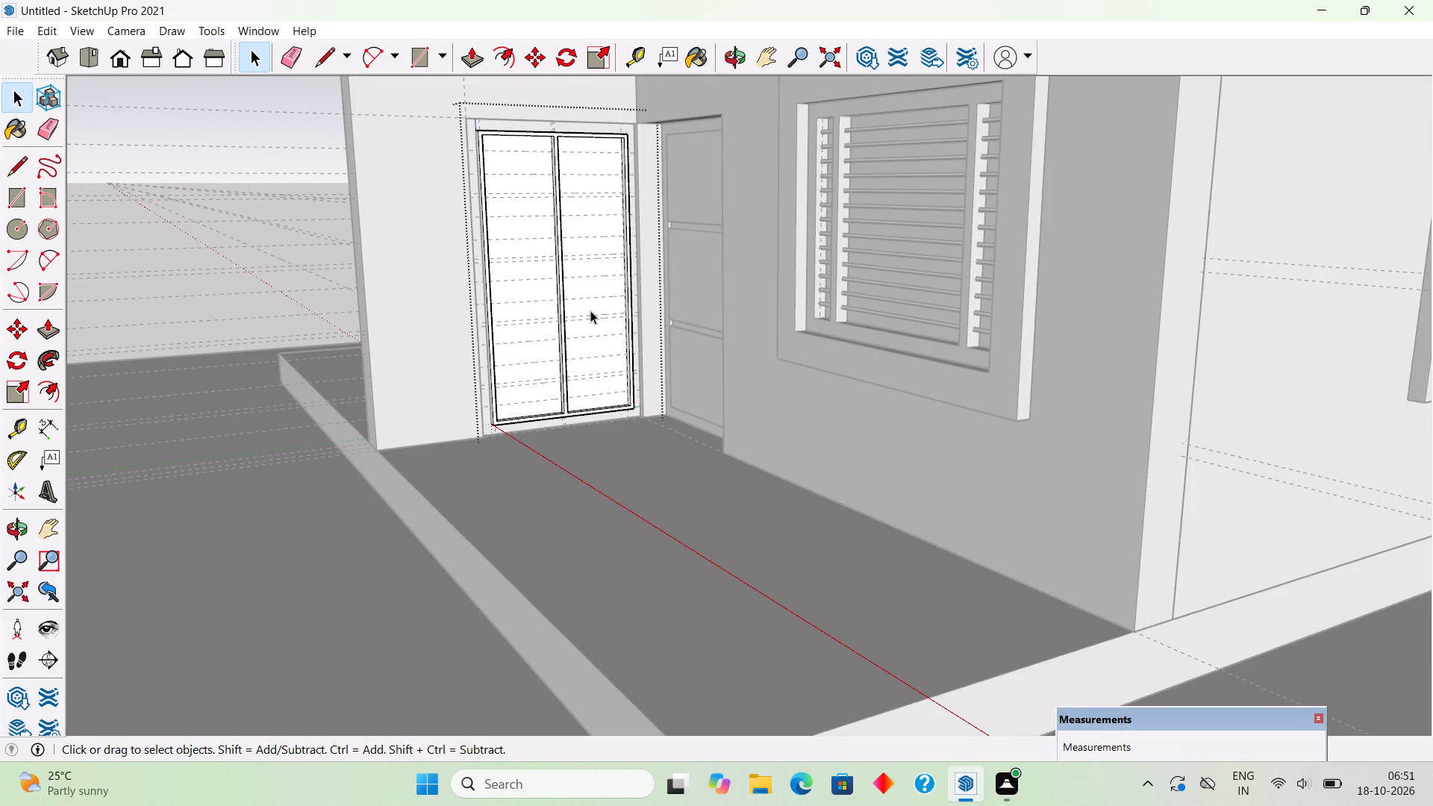
Delete both pane faces from the framed panel and close its group.
left_click(591, 309)
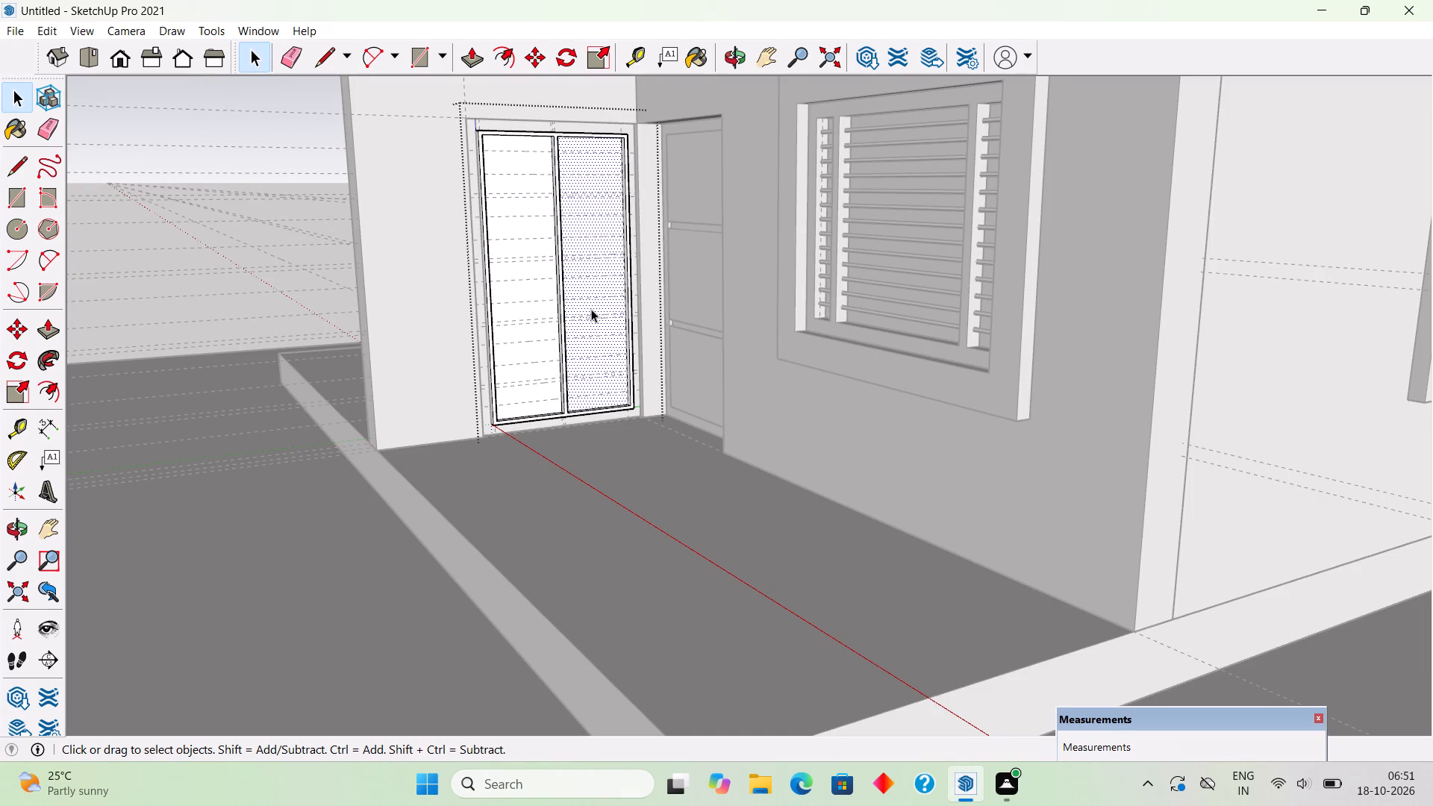
key("Delete")
left_click(522, 287)
key("Delete")
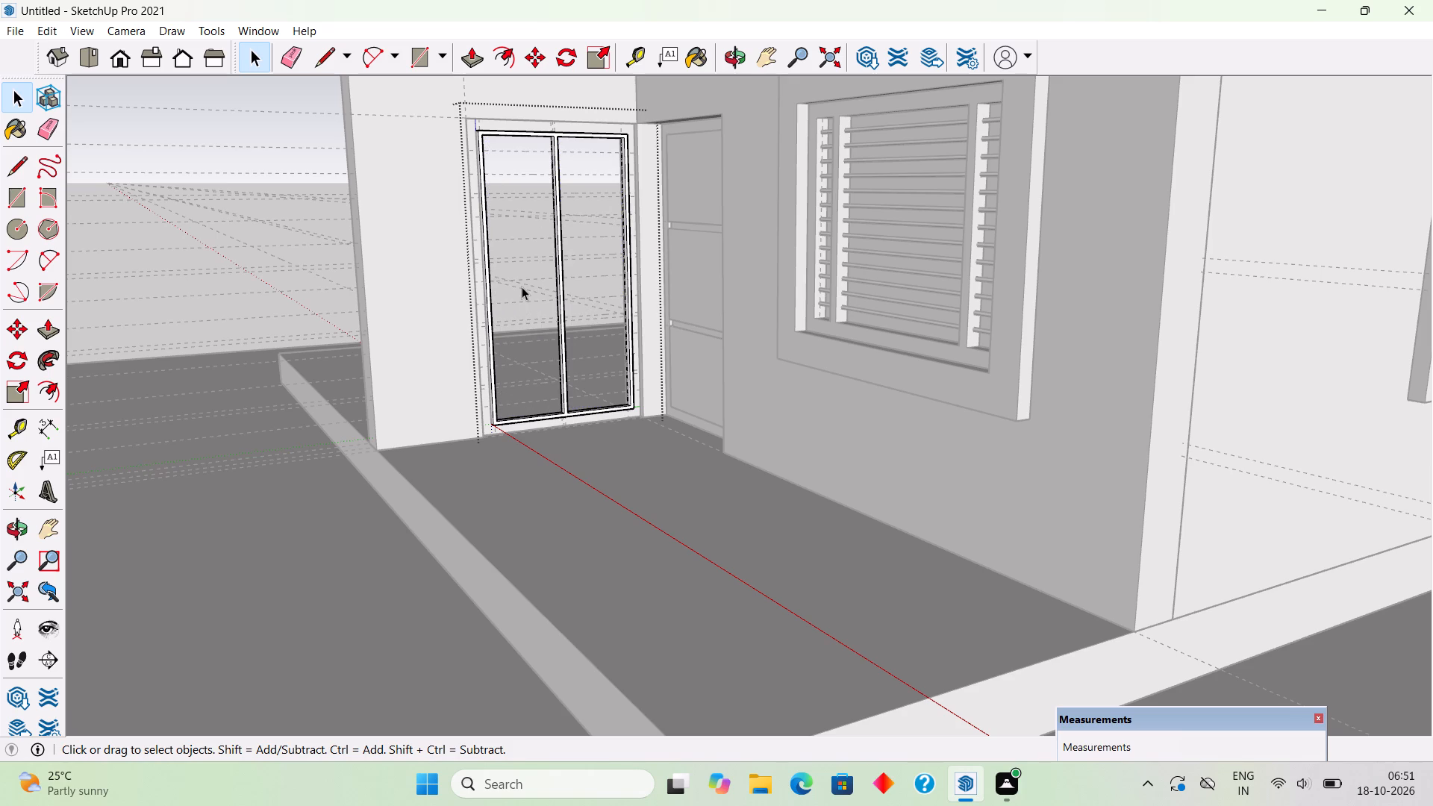
left_click(281, 131)
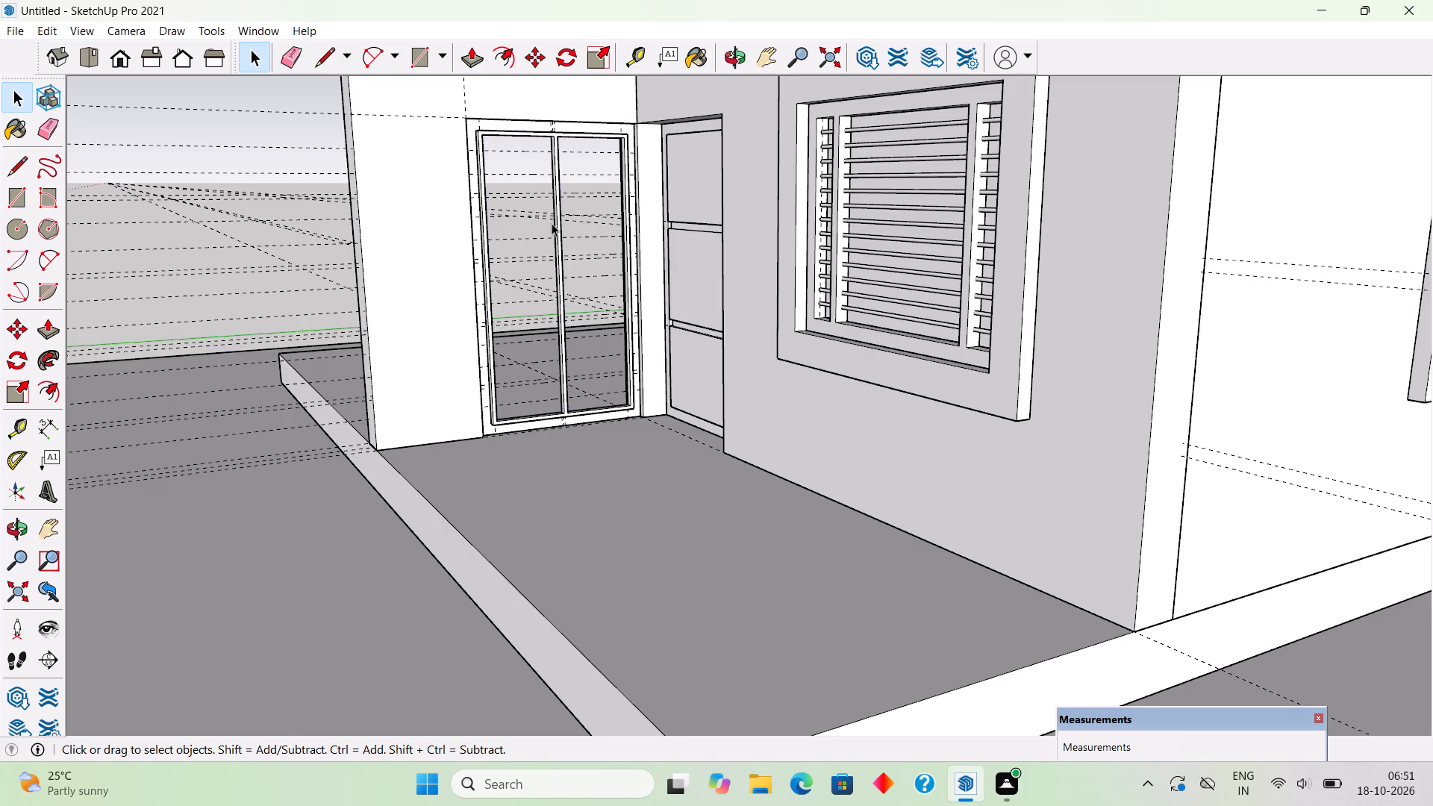
From the wall side away from the porch, draw a rectangle over the whole back of the panel frame, between opposite outer corners.
middle_click_drag(552, 225, 475, 281)
scroll(434, 251, "down", 3)
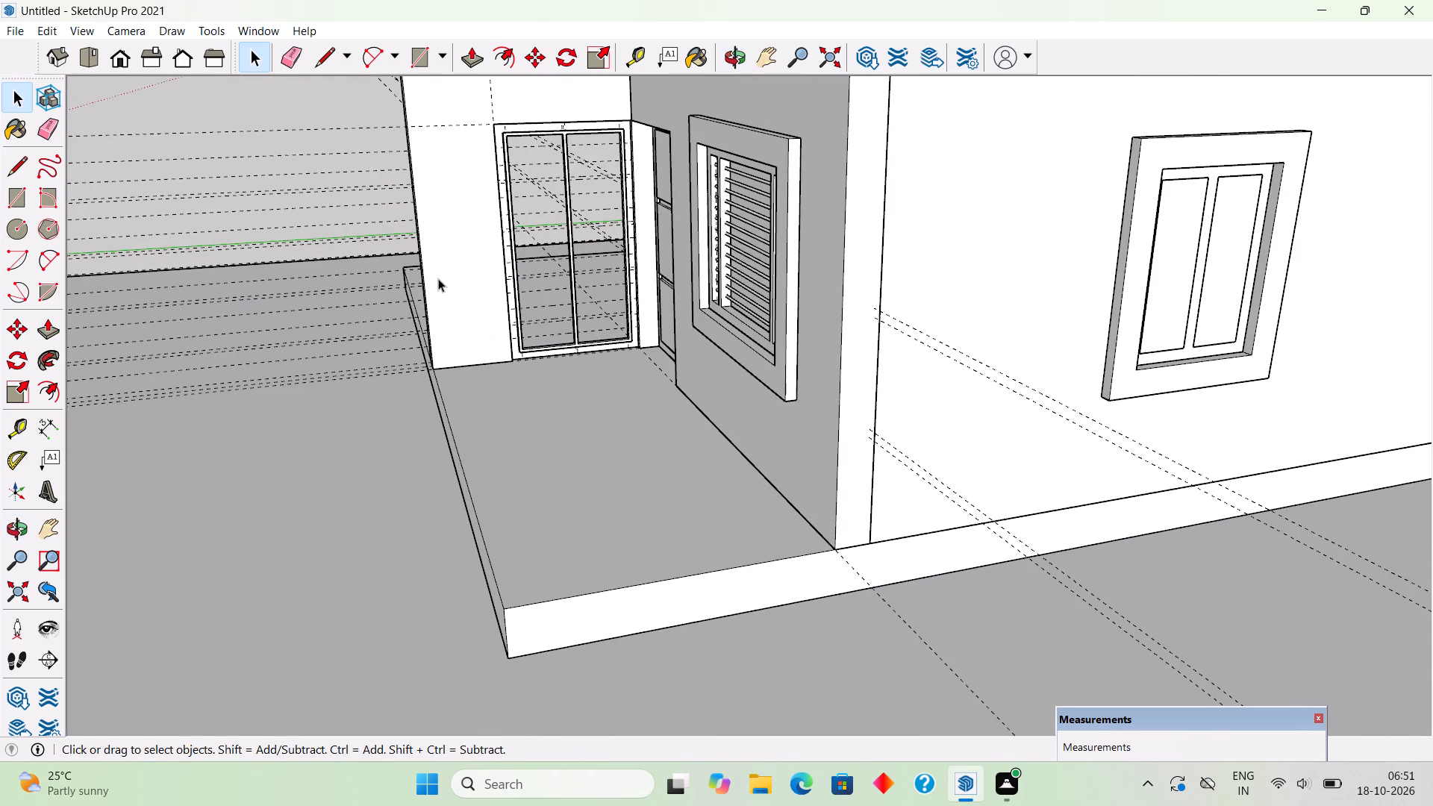
middle_click_drag(442, 279, 900, 322)
middle_click_drag(313, 446, 828, 397)
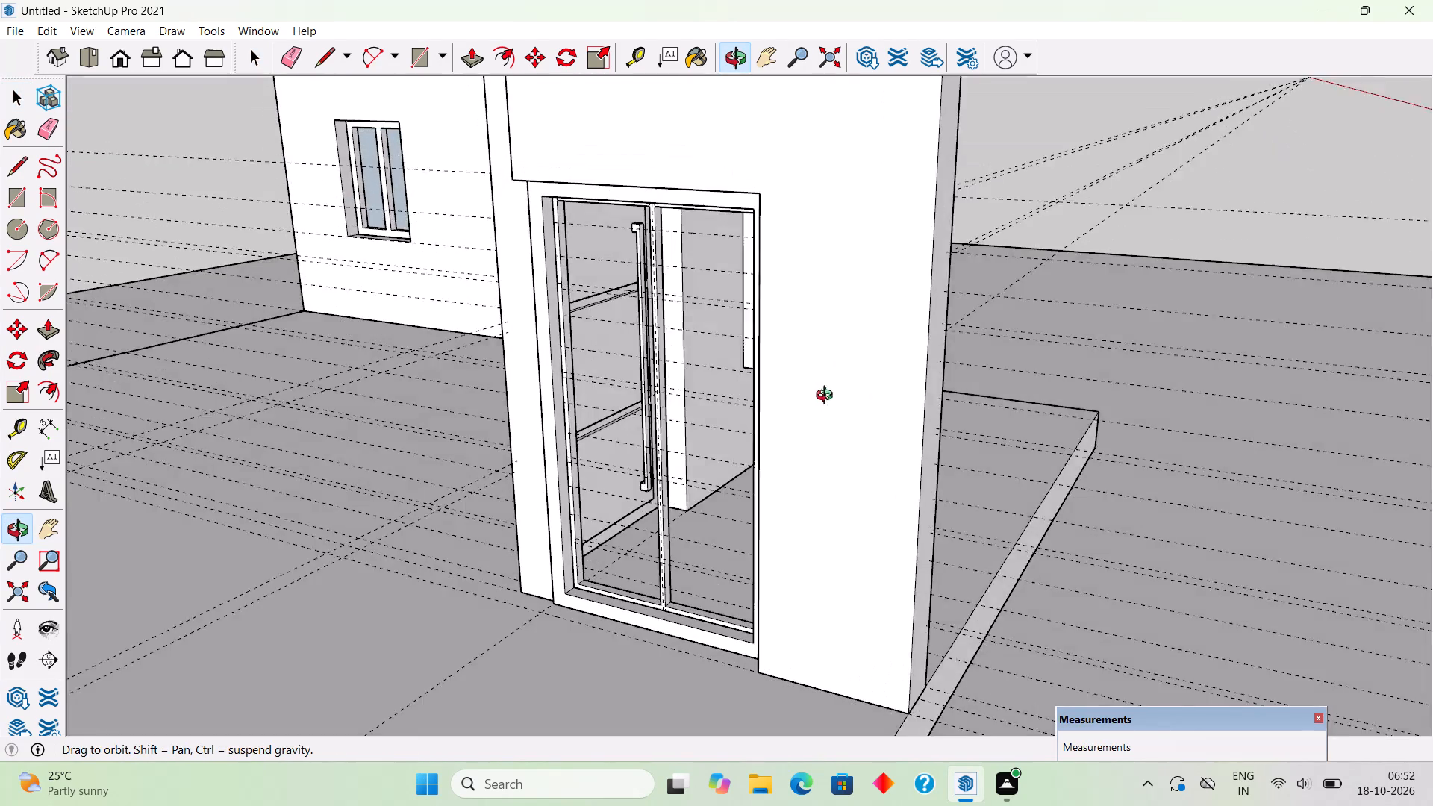
middle_click_drag(828, 397, 850, 404)
scroll(649, 269, "up", 4)
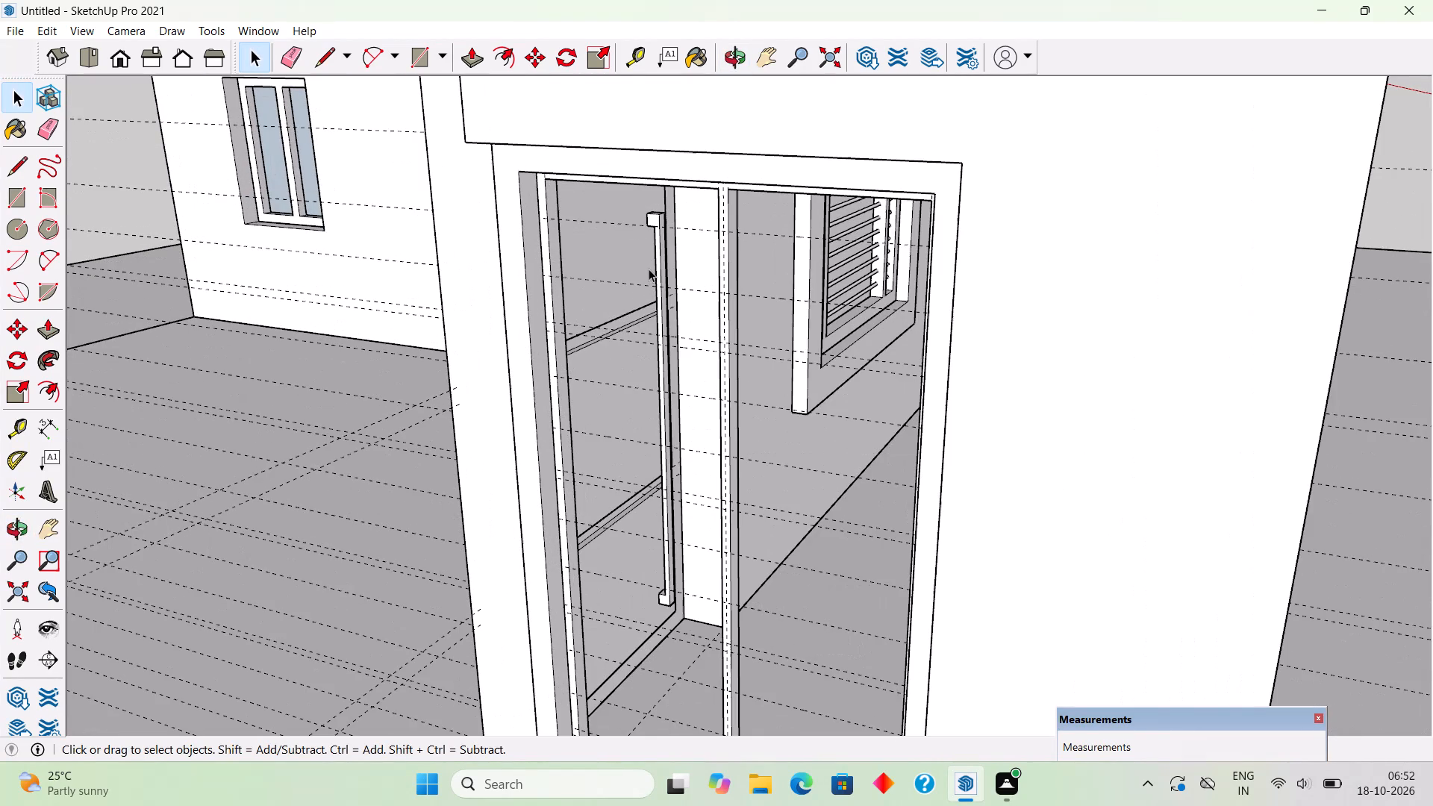
key("r")
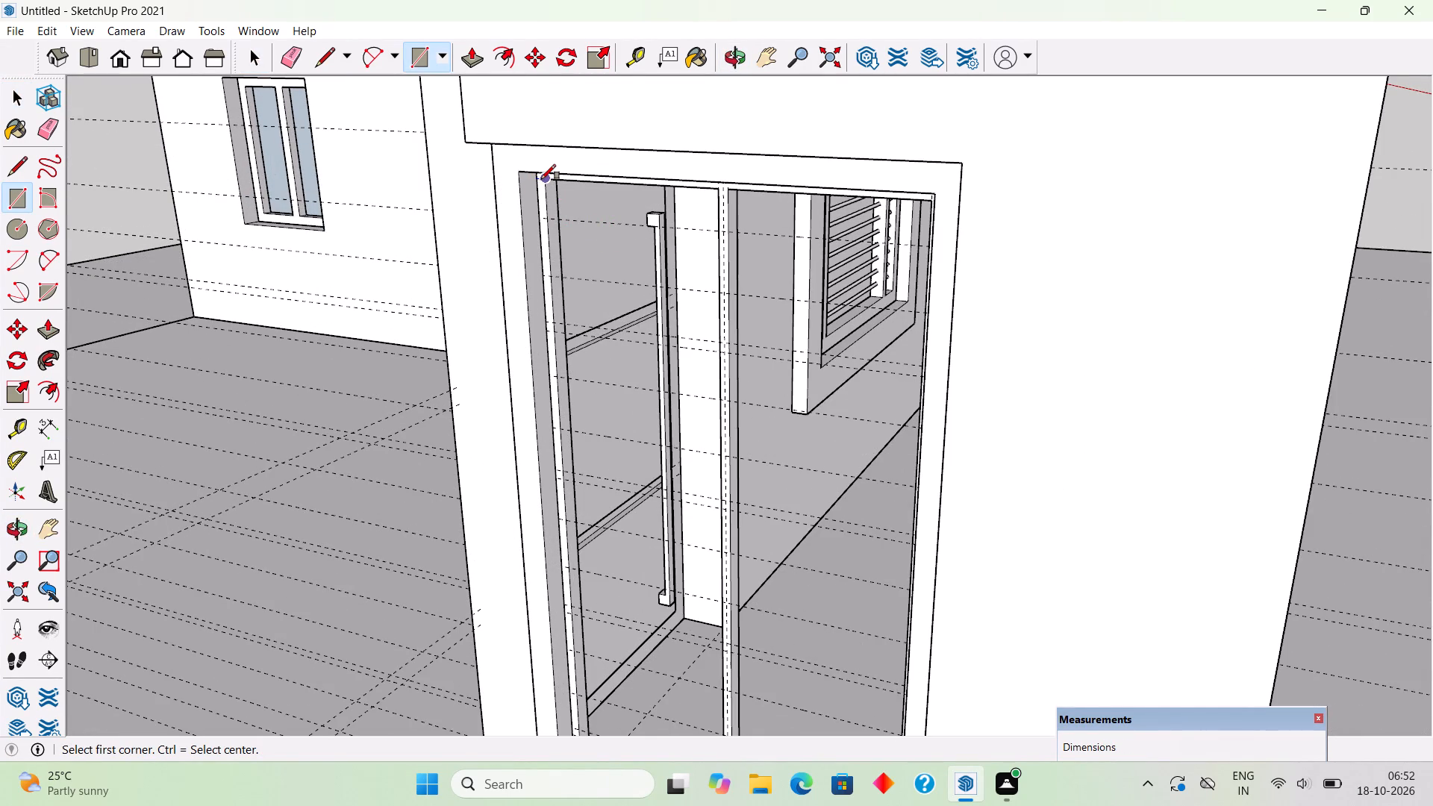
scroll(541, 179, "up", 5)
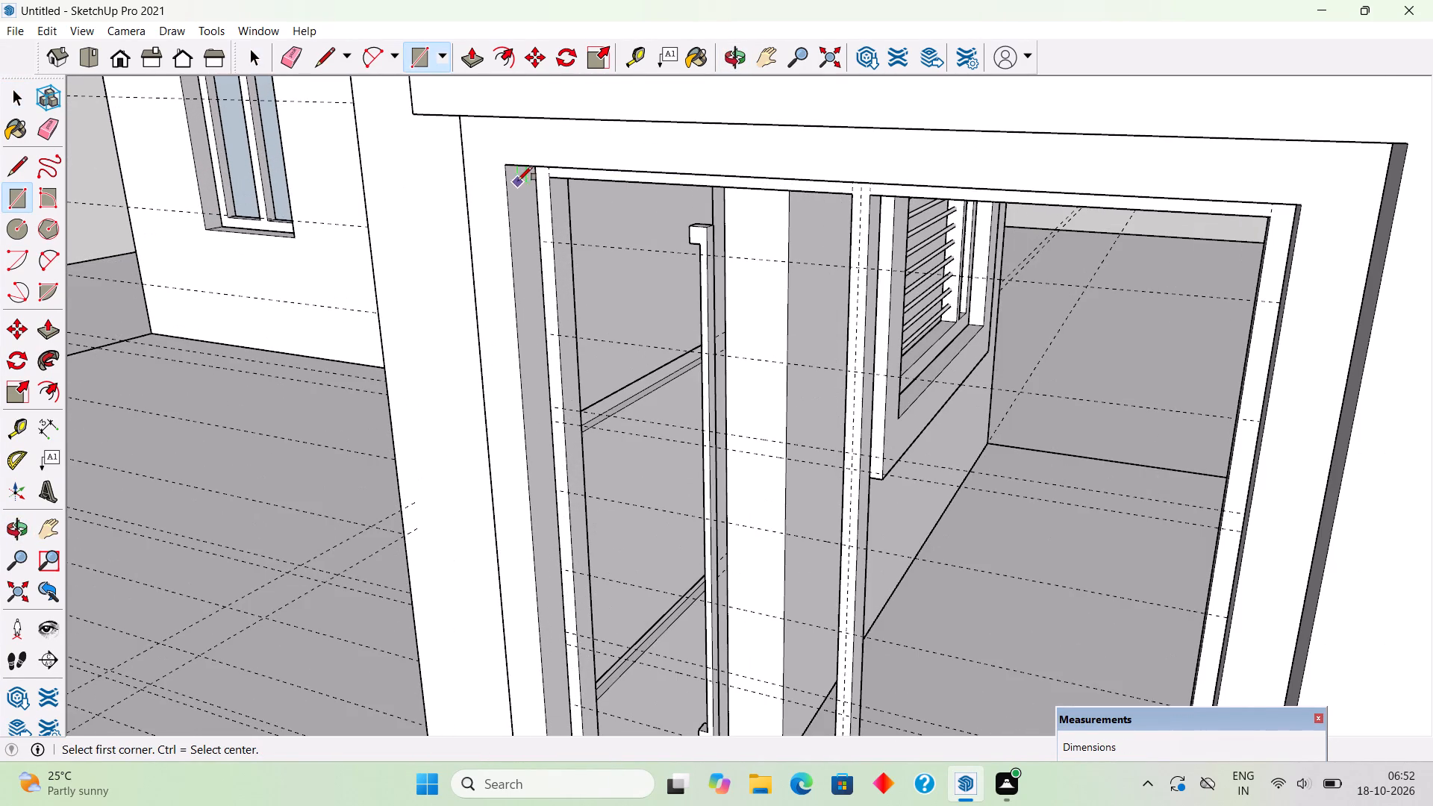
middle_click_drag(654, 337, 669, 263)
scroll(667, 263, "down", 8)
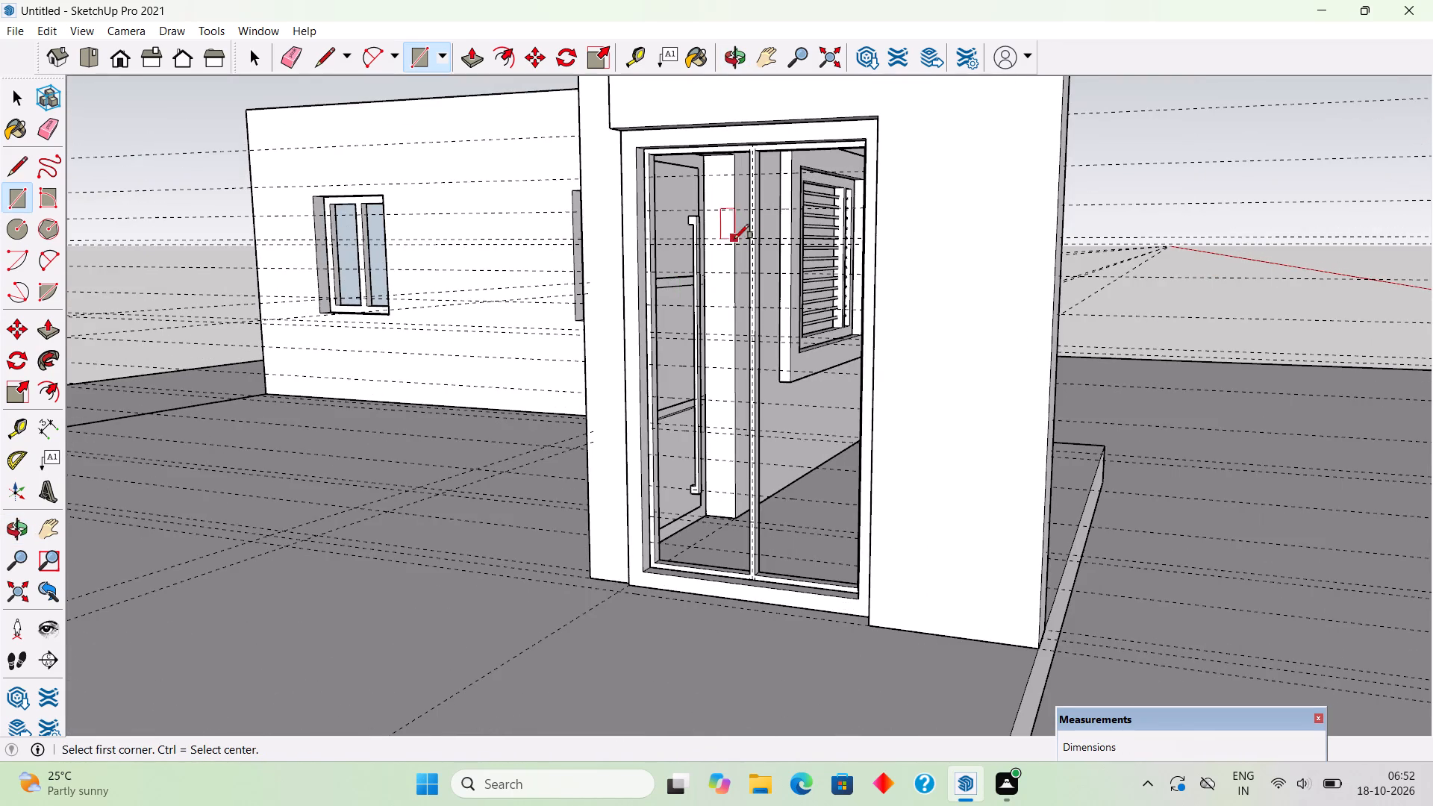
middle_click_drag(738, 250, 784, 231)
scroll(720, 145, "up", 7)
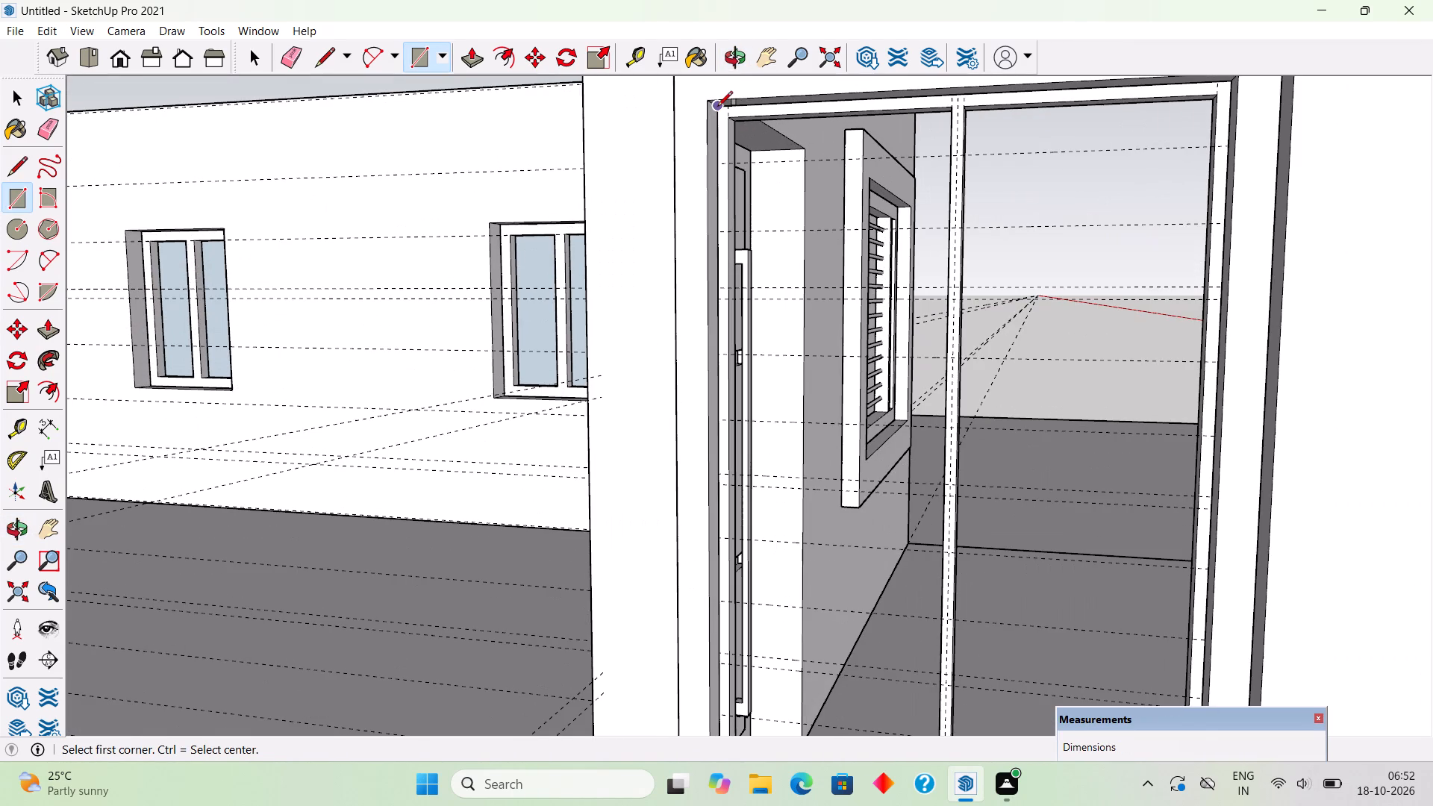
left_click(718, 106)
scroll(755, 197, "down", 6)
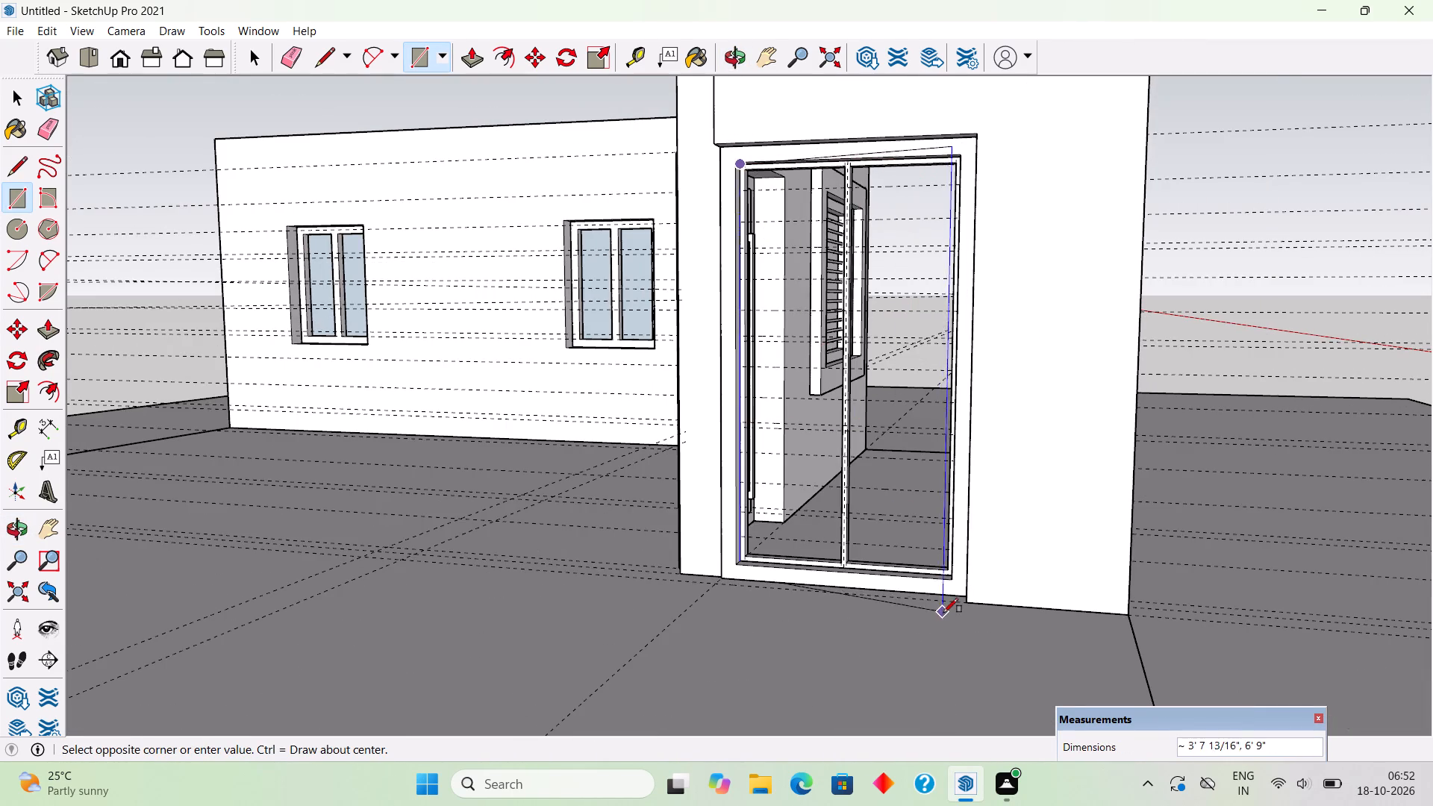
scroll(943, 613, "up", 5)
scroll(935, 540, "up", 4)
middle_click_drag(935, 541, 1049, 592)
scroll(1049, 592, "up", 5)
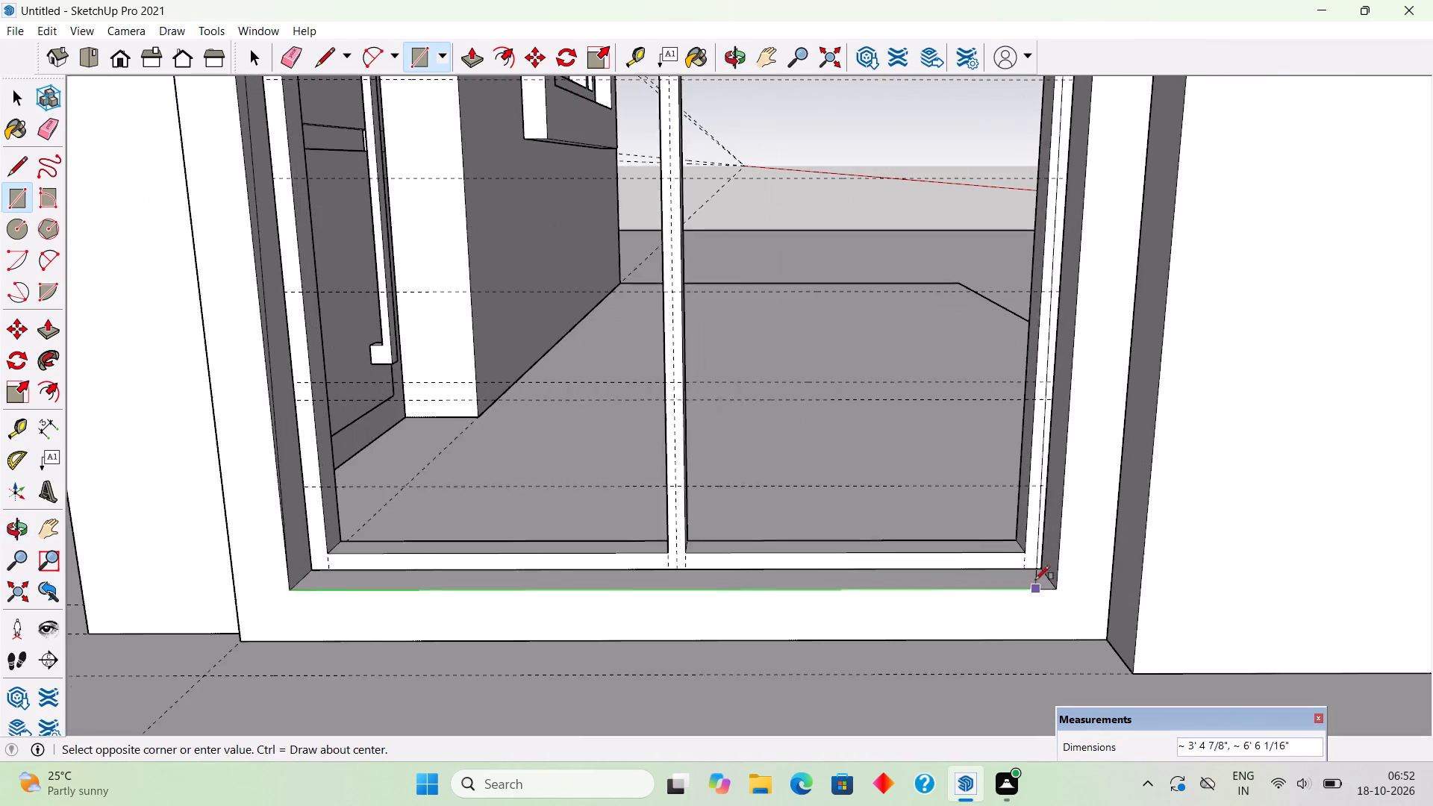
left_click(1040, 559)
Push/Pull the new backing rectangle 2" outward, away from the porch.
key("p")
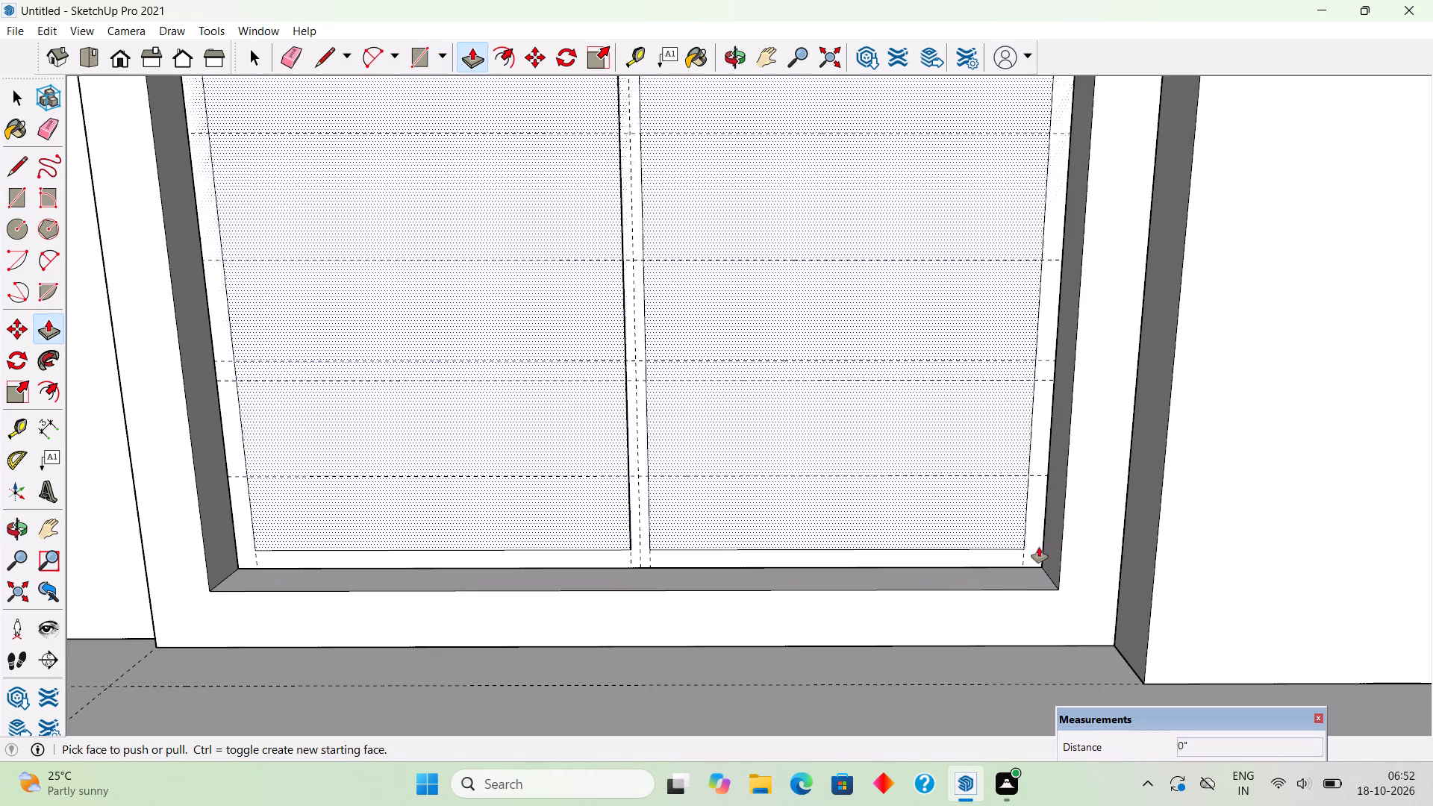
left_click(1025, 531)
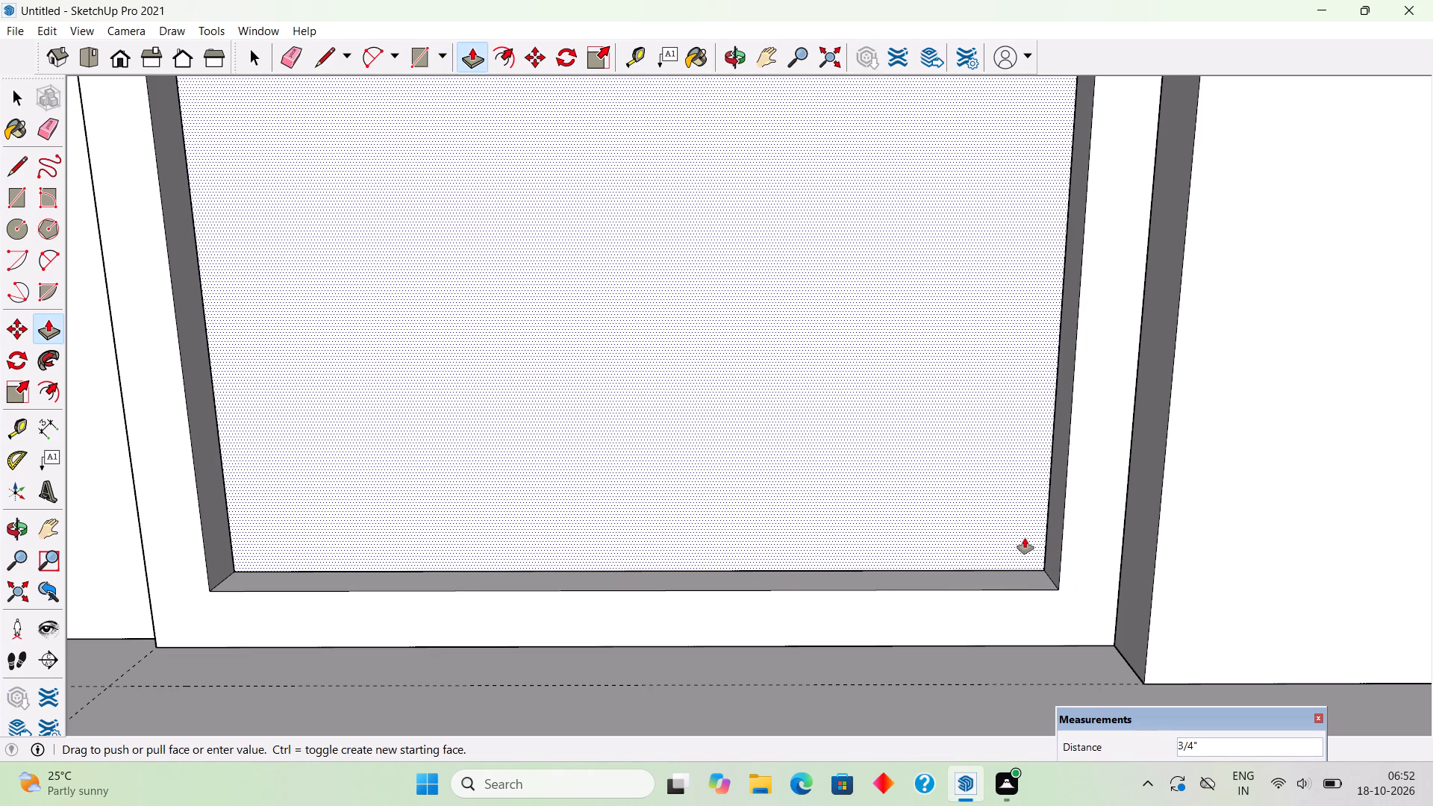
type("2\"")
key("Return")
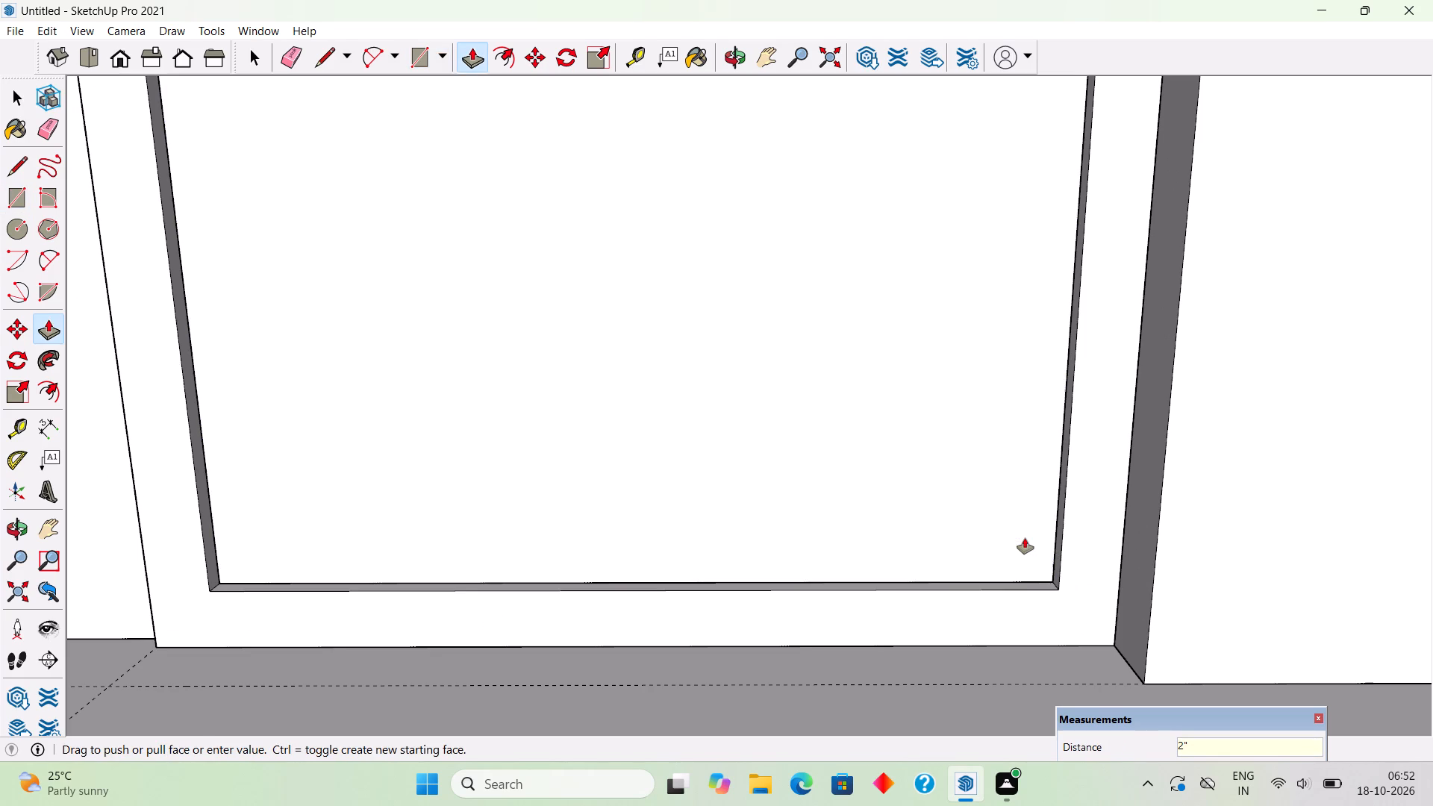
key("space")
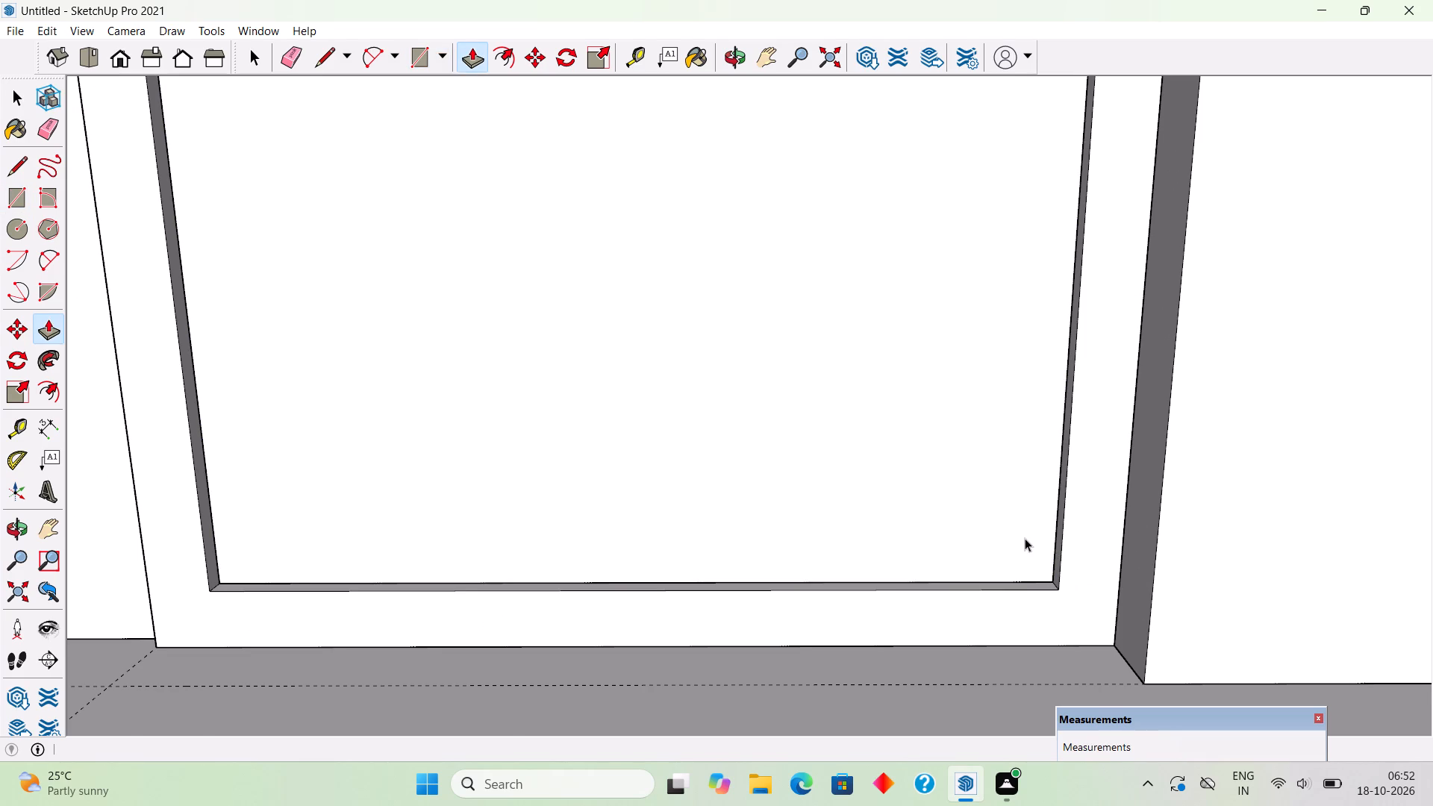
Make the whole 2" thick backing slab behind the two-pane frame a group.
scroll(1025, 538, "down", 7)
triple_click(892, 477)
right_click(891, 475)
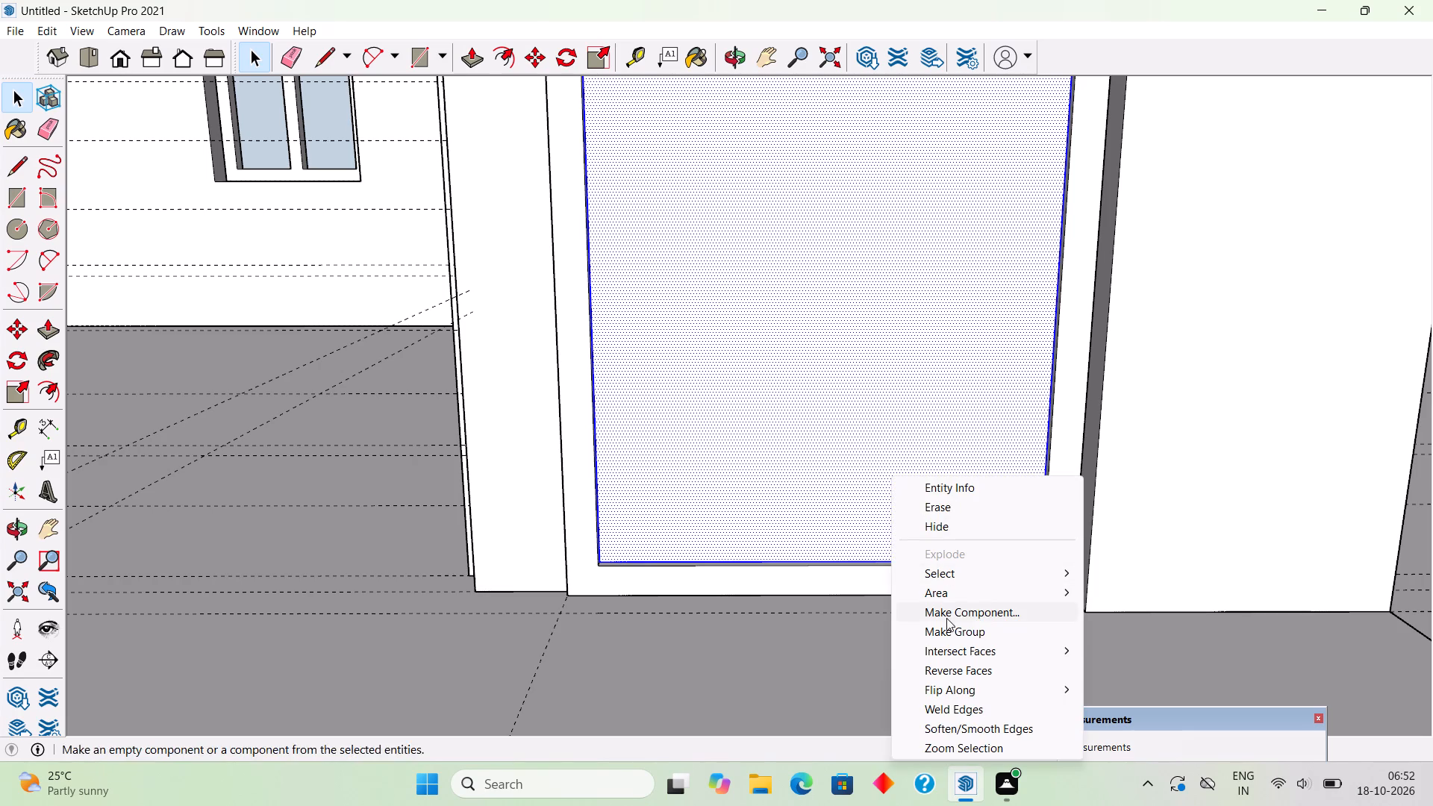
left_click(948, 637)
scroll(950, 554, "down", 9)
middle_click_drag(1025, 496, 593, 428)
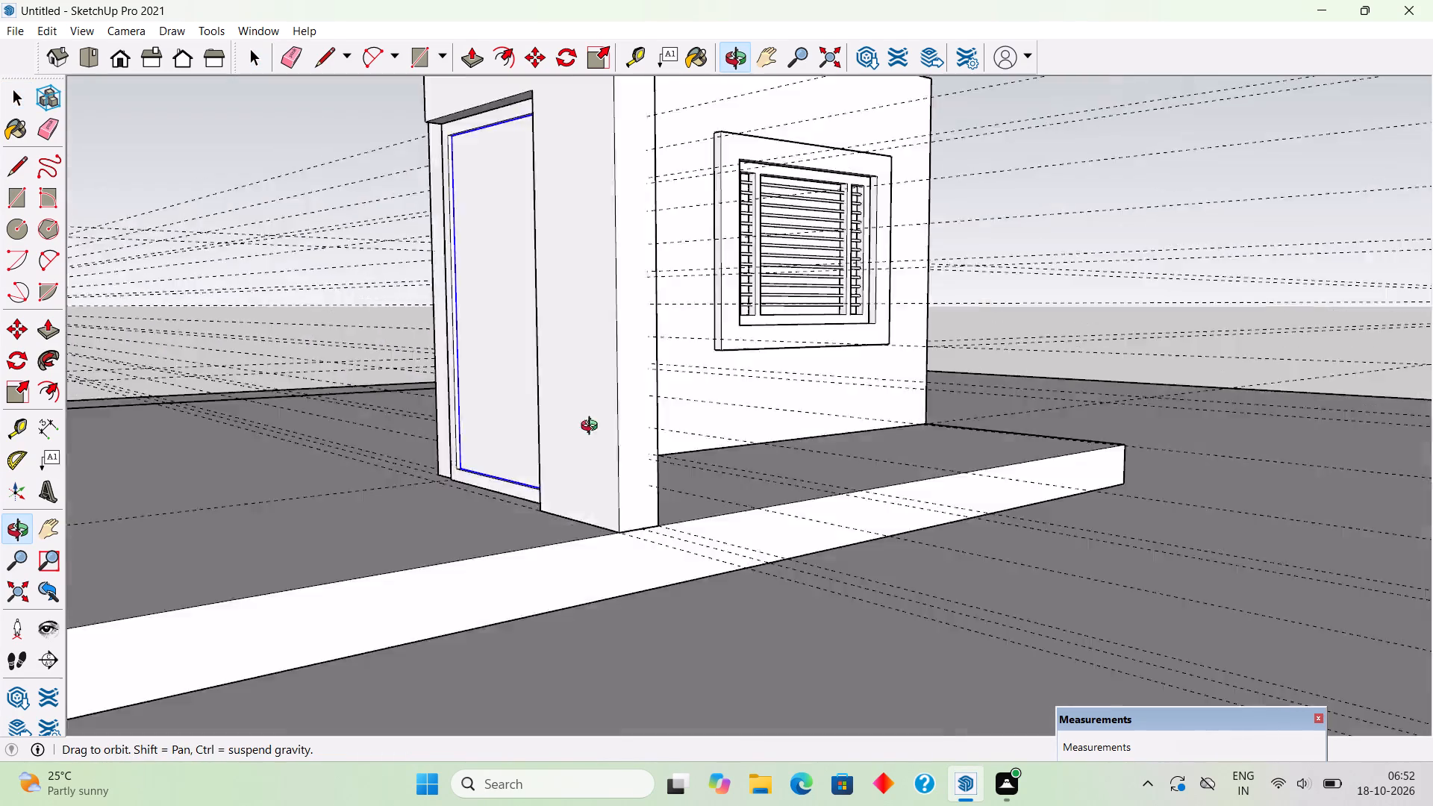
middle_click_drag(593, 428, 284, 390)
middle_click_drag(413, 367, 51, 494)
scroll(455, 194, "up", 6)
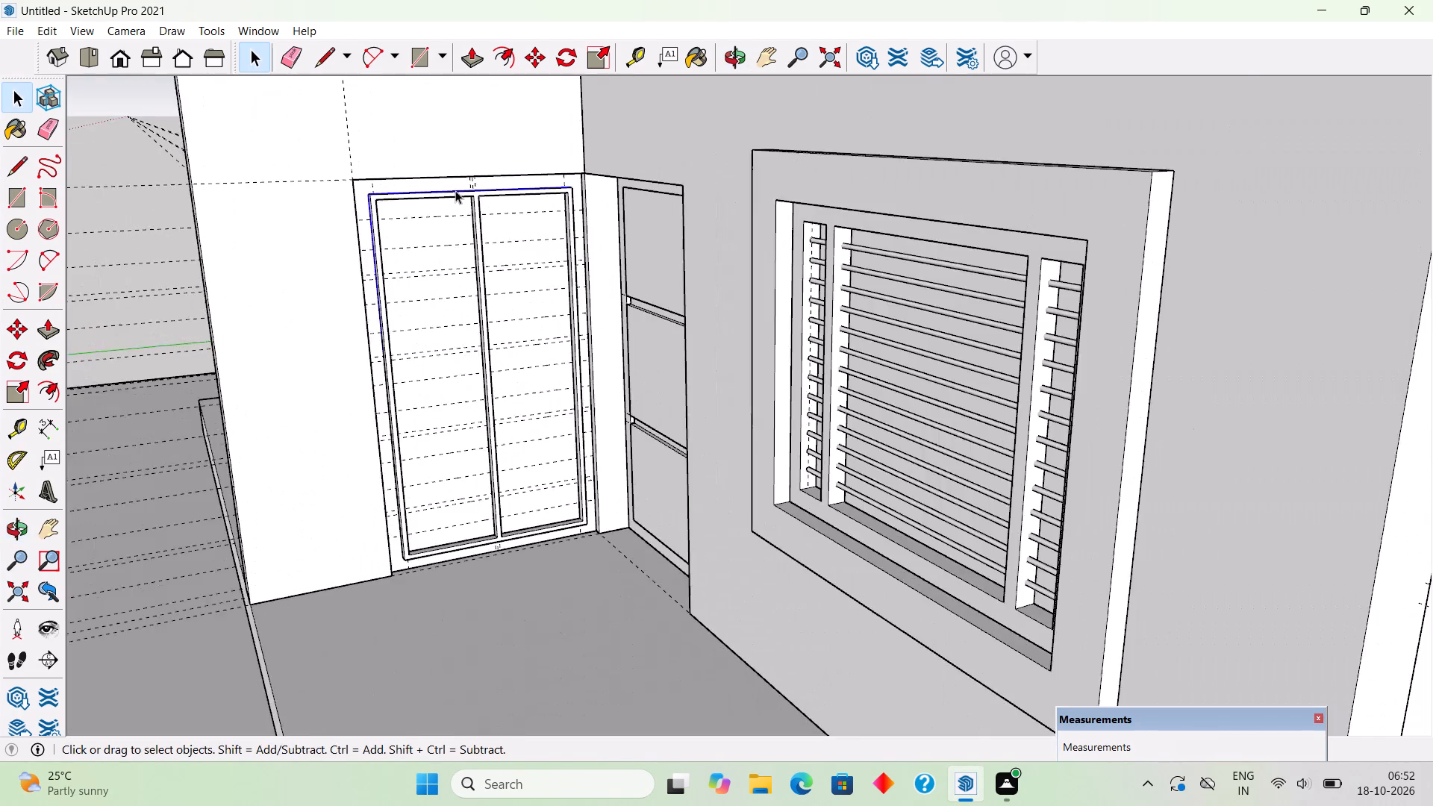
Open the backing slab's group behind the two-pane frame for editing.
scroll(446, 199, "up", 8)
middle_click_drag(433, 213, 289, 157)
scroll(439, 260, "up", 4)
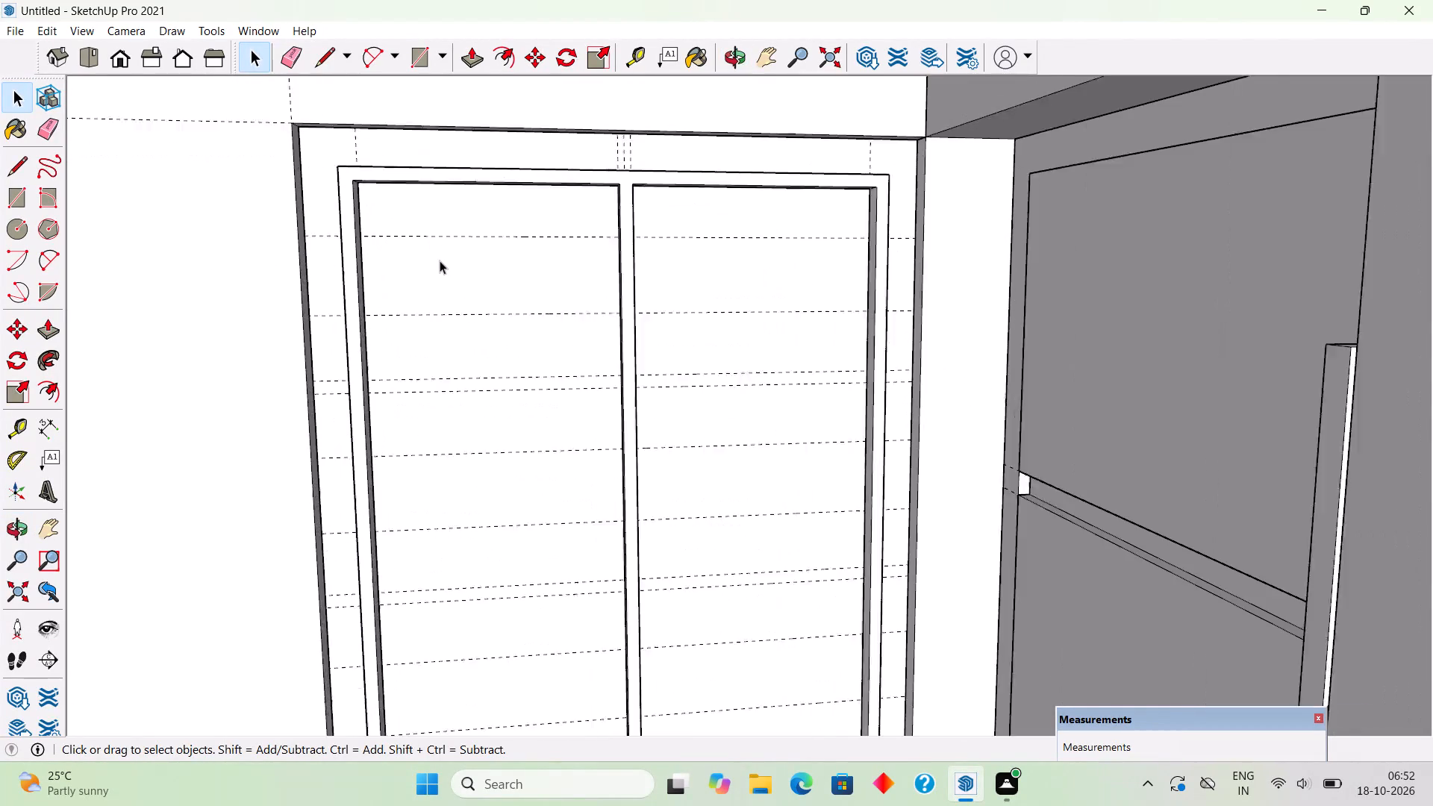
left_click(447, 260)
double_click(447, 260)
middle_click_drag(510, 254, 457, 237)
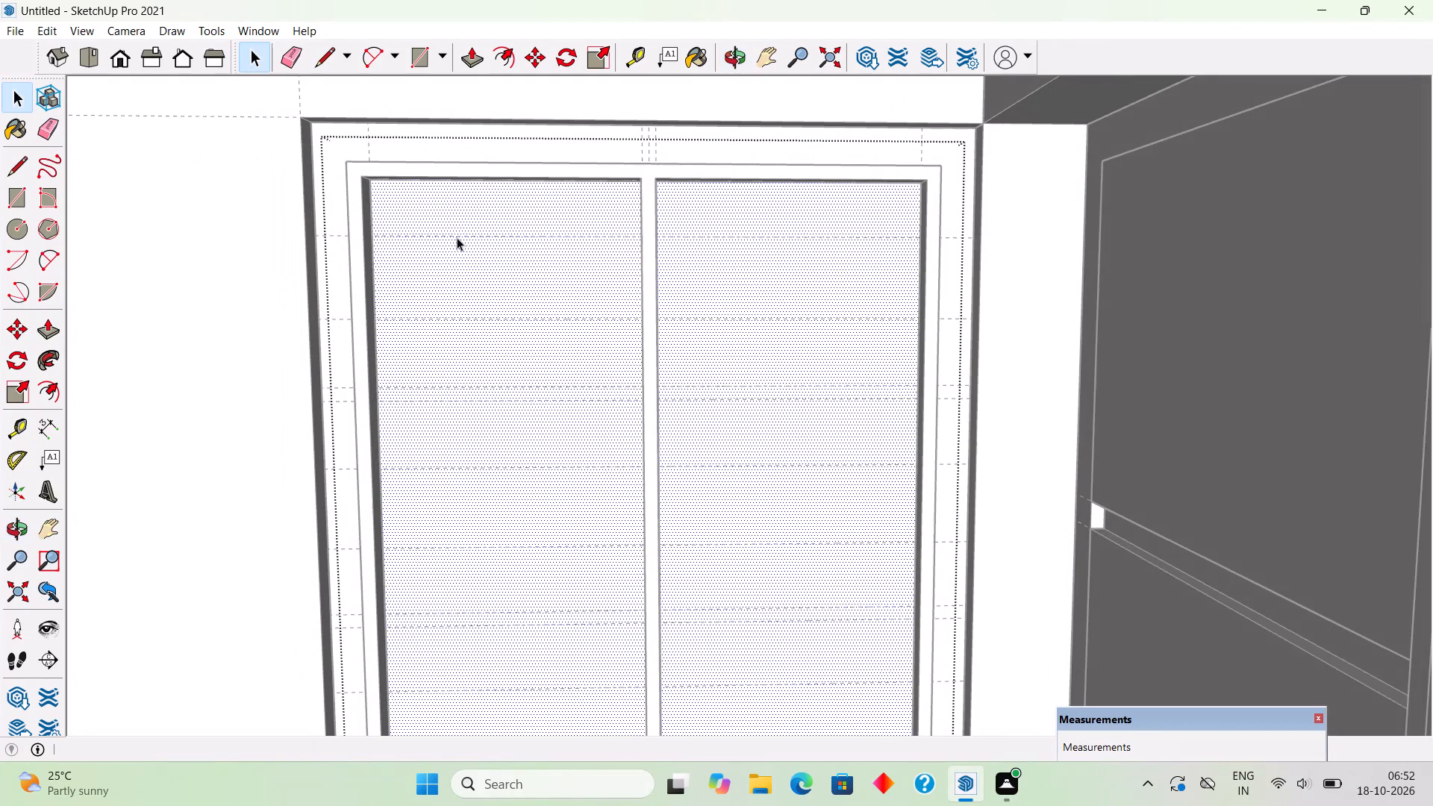
Draw a 3' 4" by 6" rectangle on the slab between the top two horizontal guides, spanning both panes.
key("r")
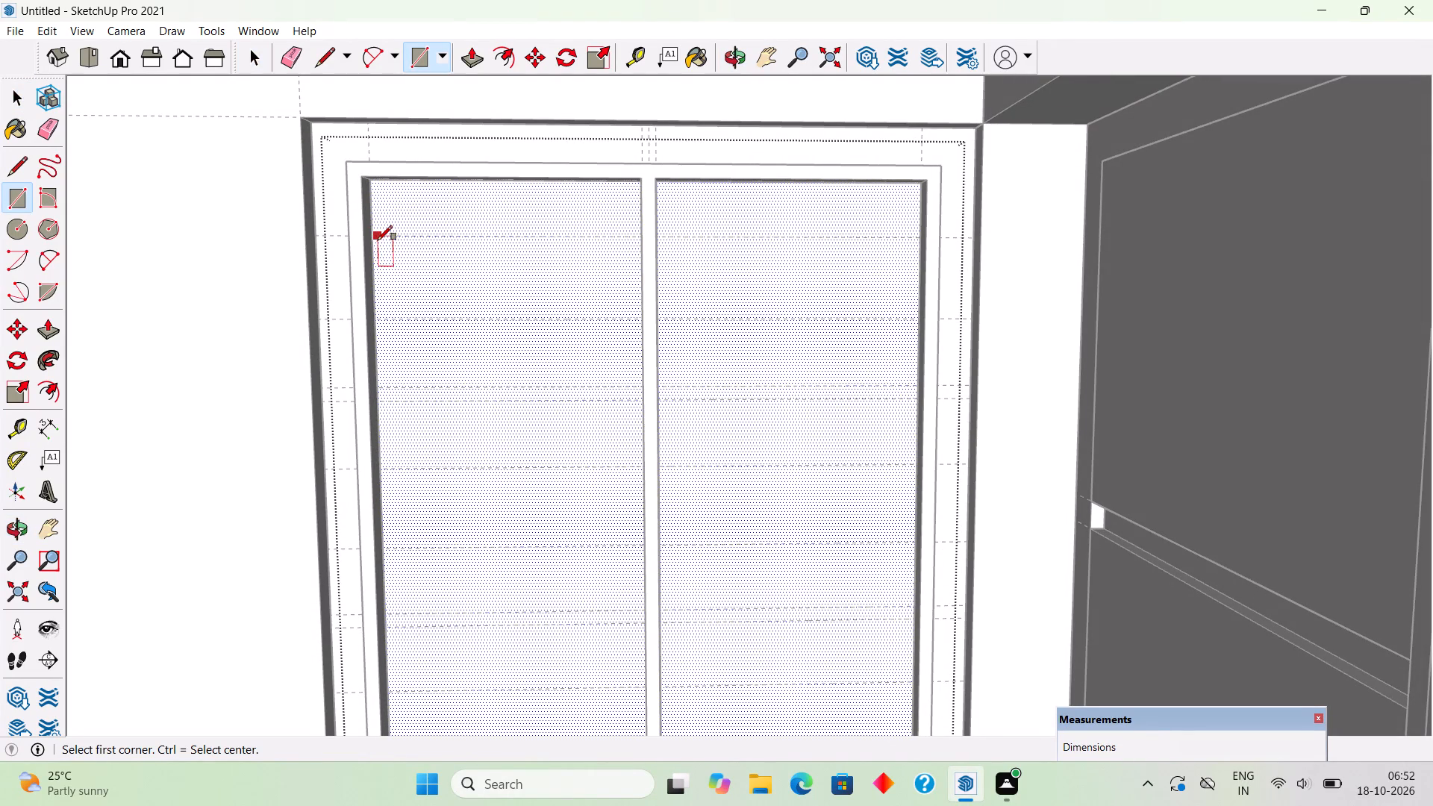
scroll(386, 248, "up", 11)
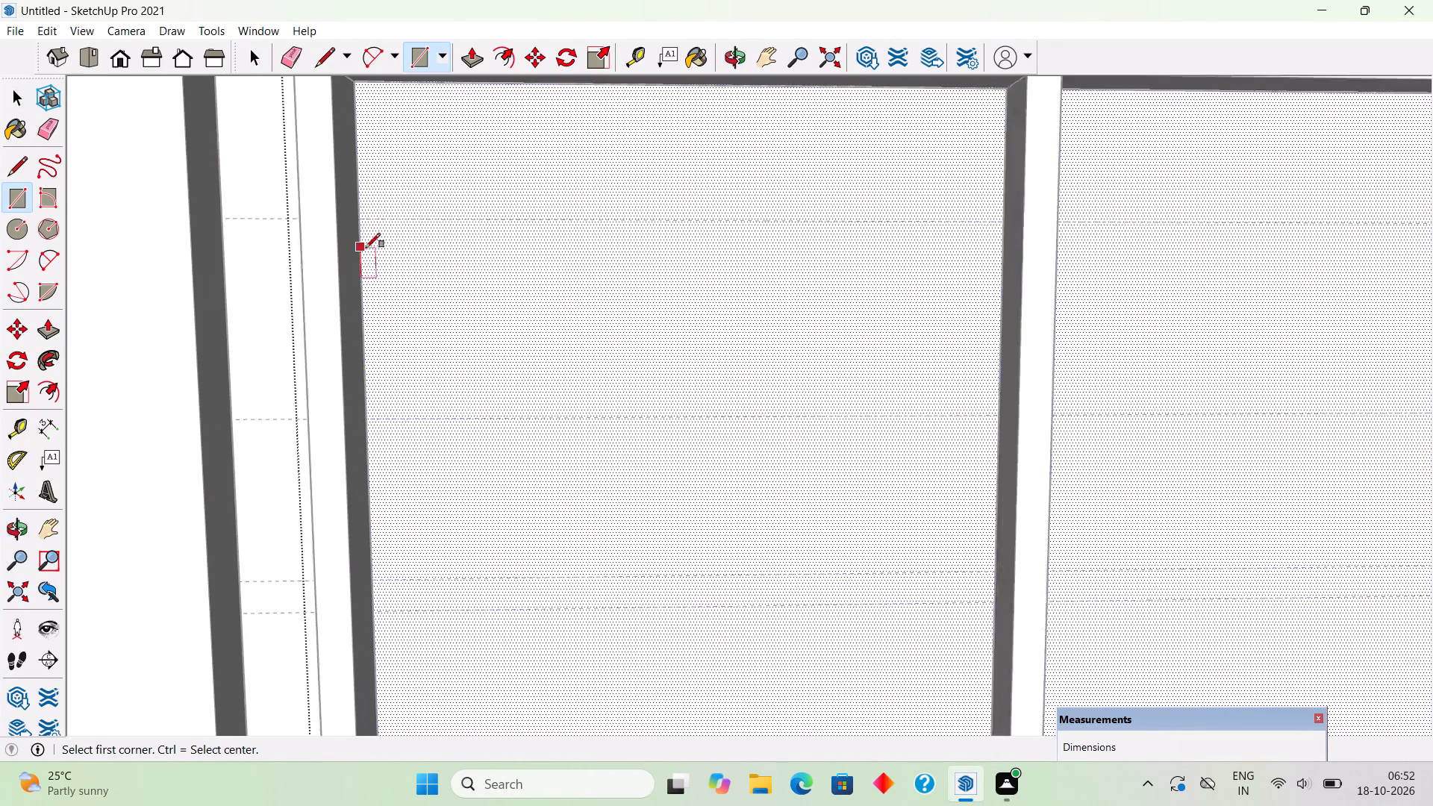
left_click(361, 215)
scroll(489, 346, "down", 2)
scroll(1050, 403, "down", 4)
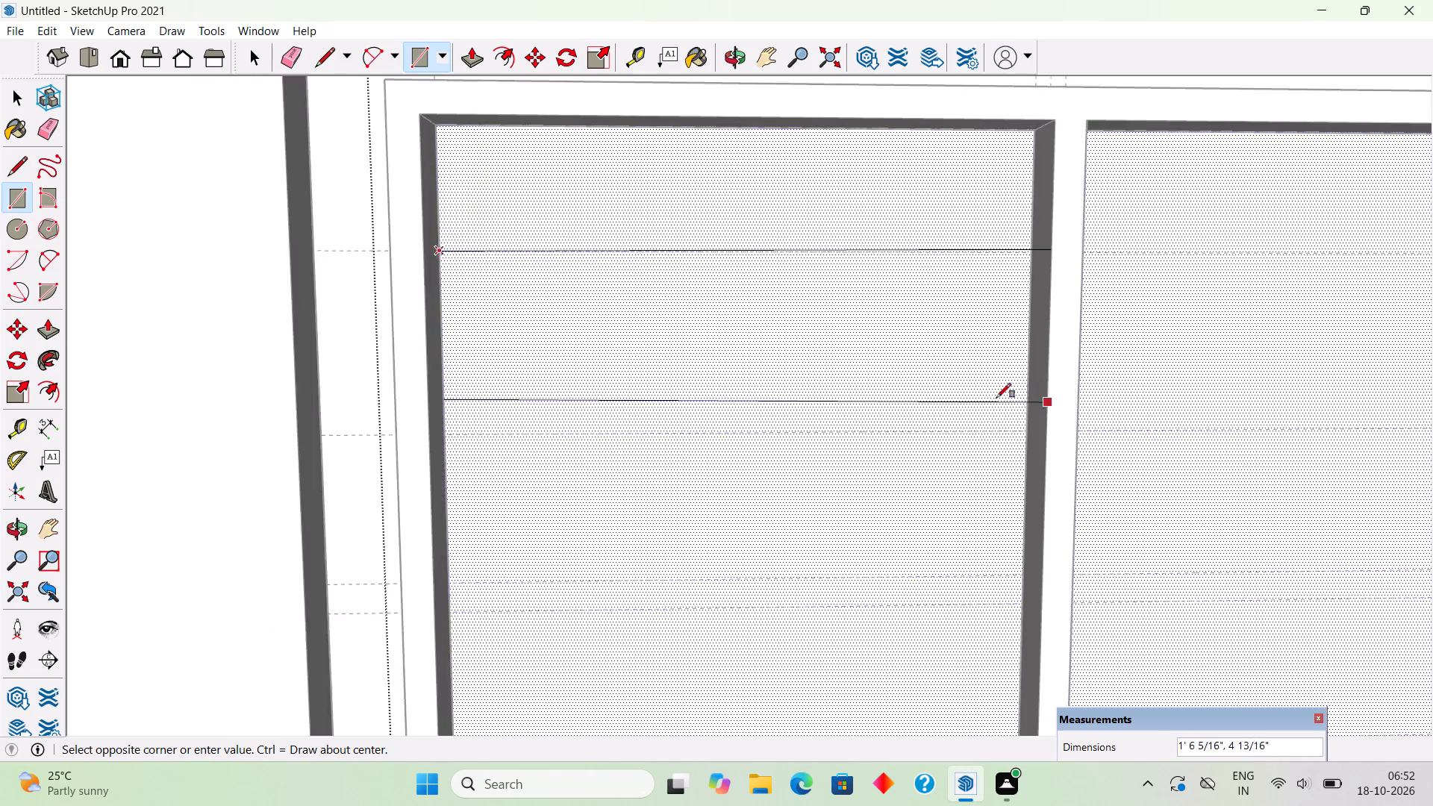
scroll(996, 398, "down", 1)
scroll(815, 398, "down", 4)
scroll(1078, 385, "down", 6)
scroll(1139, 395, "up", 1)
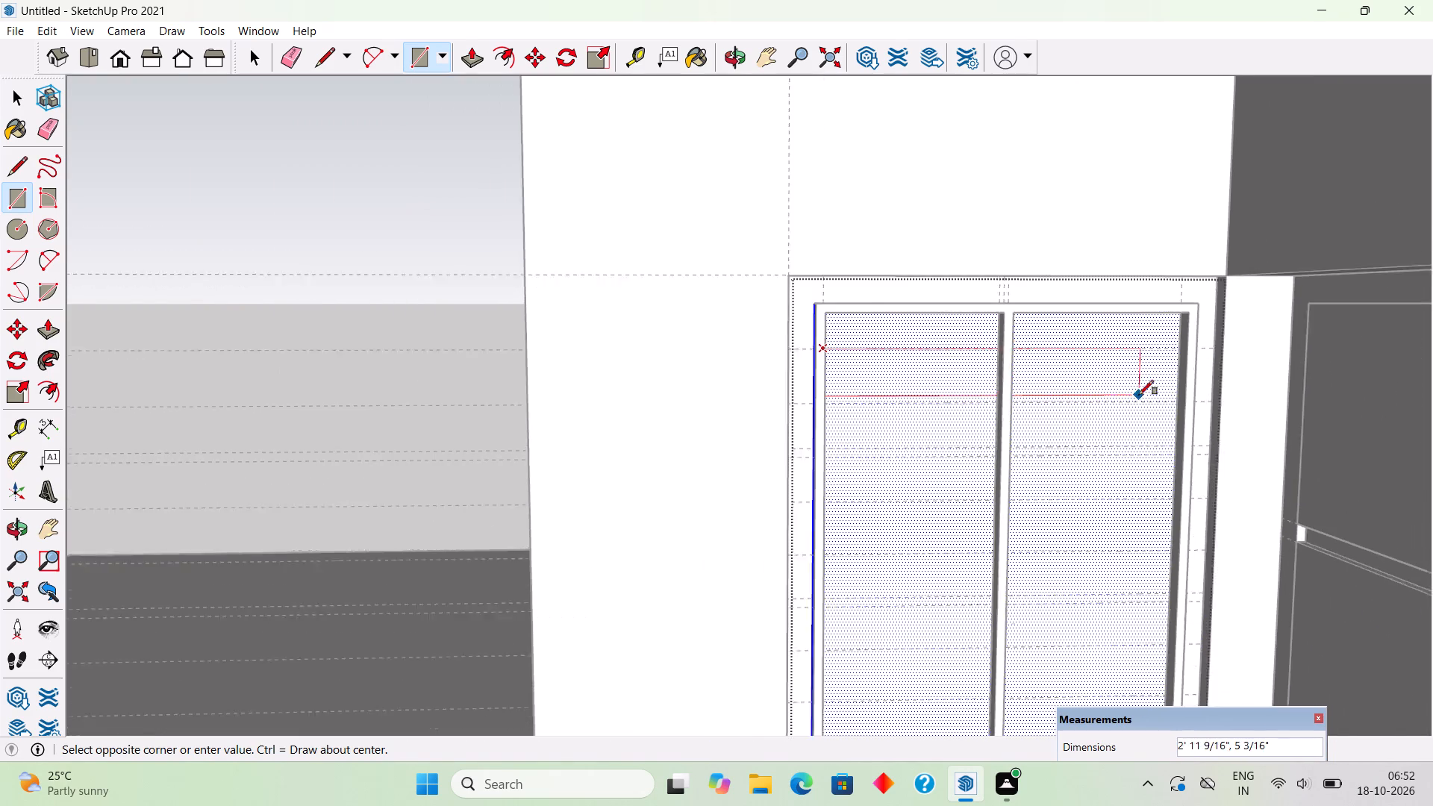
scroll(1139, 395, "up", 11)
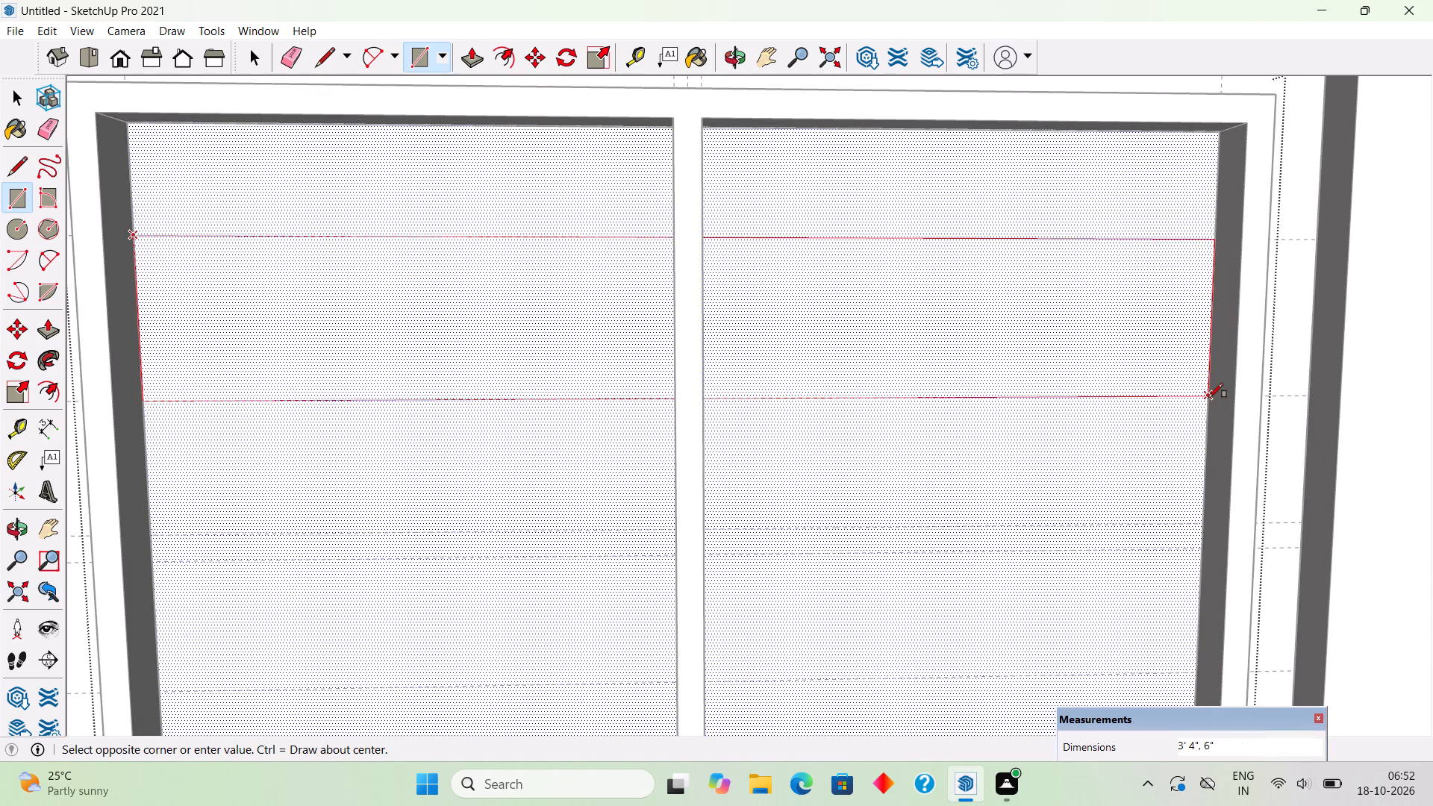
left_click(1208, 398)
Draw a 3' 4" by 1" strip across both panes between the uppermost closely spaced pair of guides.
scroll(1135, 392, "down", 3)
scroll(987, 381, "down", 3)
scroll(464, 483, "up", 4)
scroll(583, 478, "up", 4)
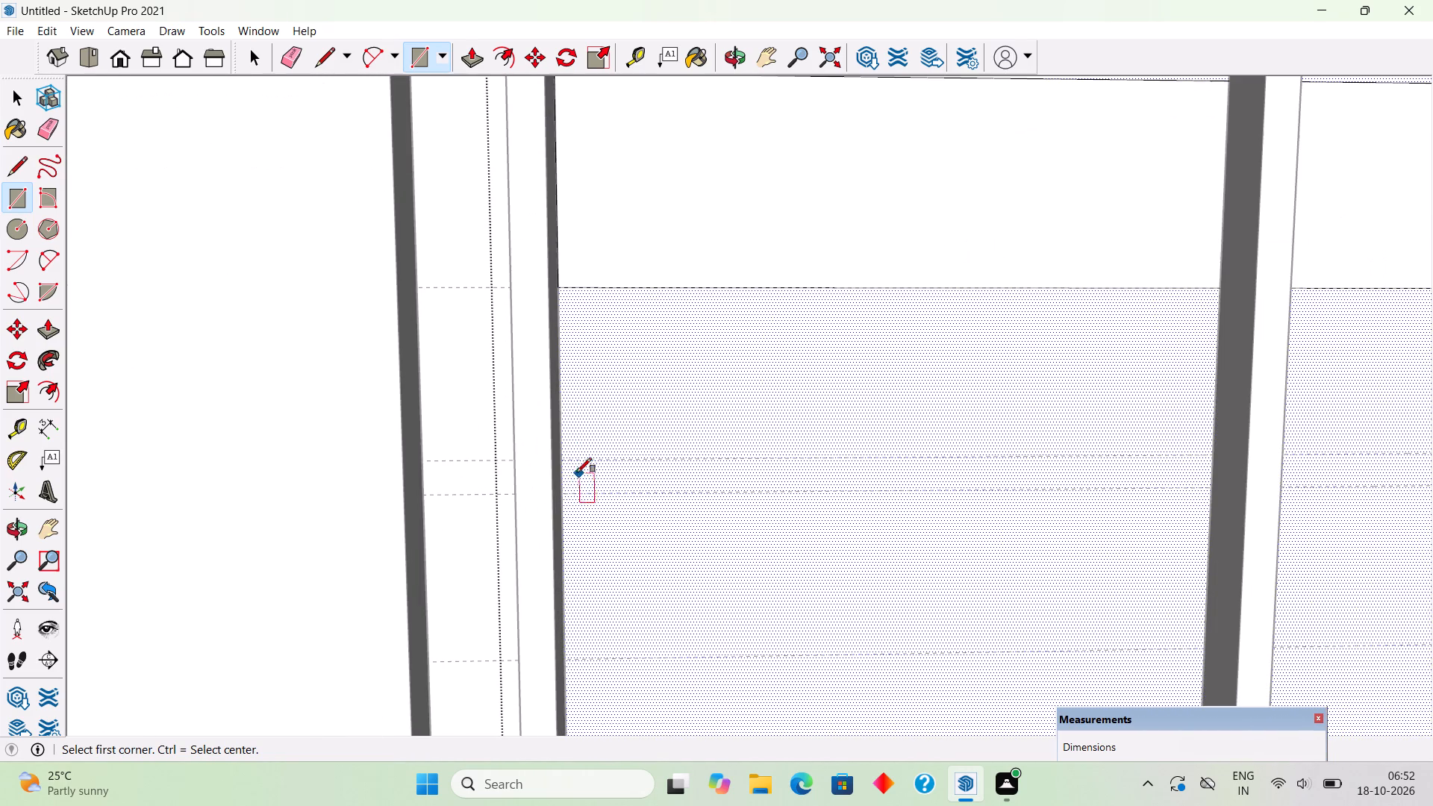
left_click(566, 458)
scroll(572, 461, "down", 5)
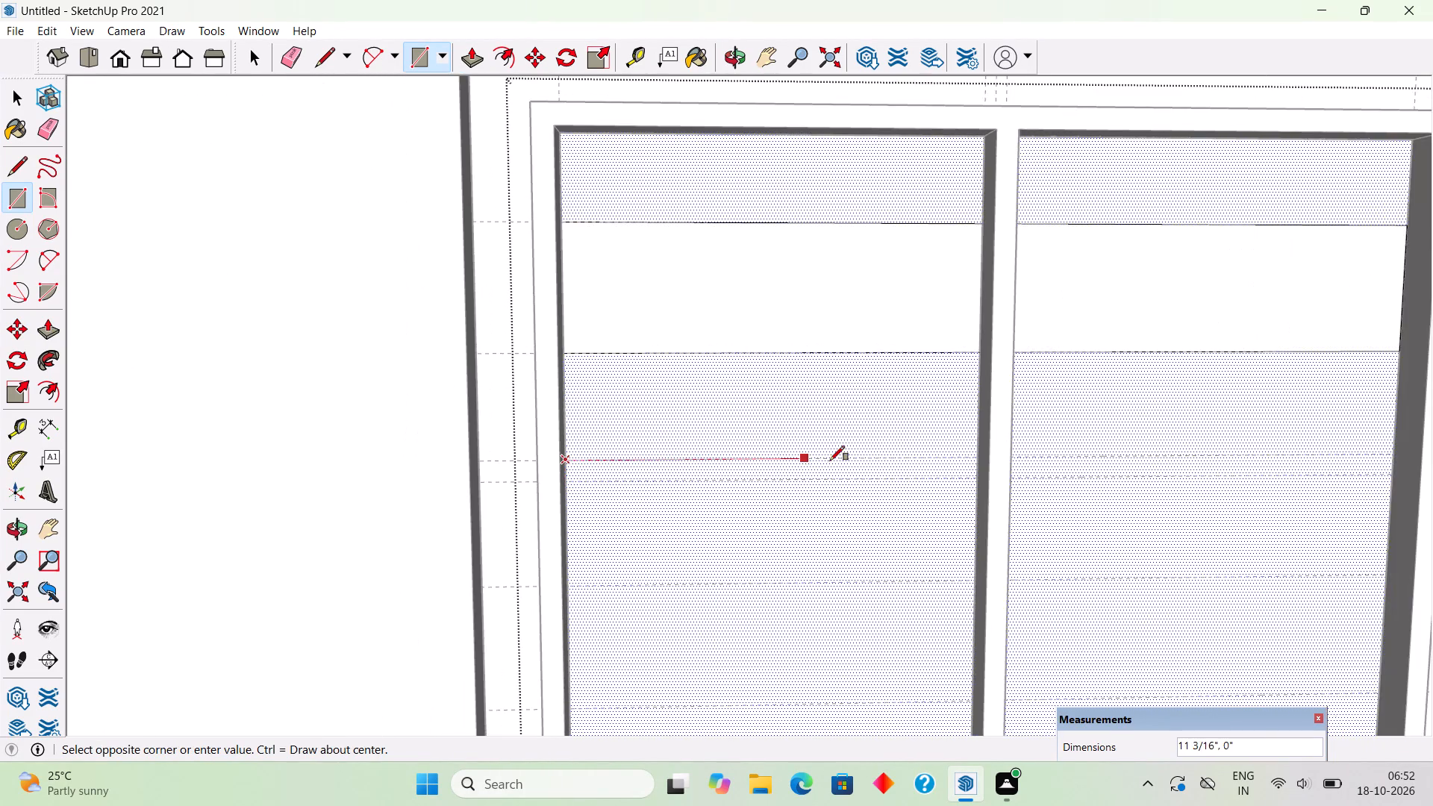
scroll(830, 460, "down", 5)
scroll(1146, 477, "up", 5)
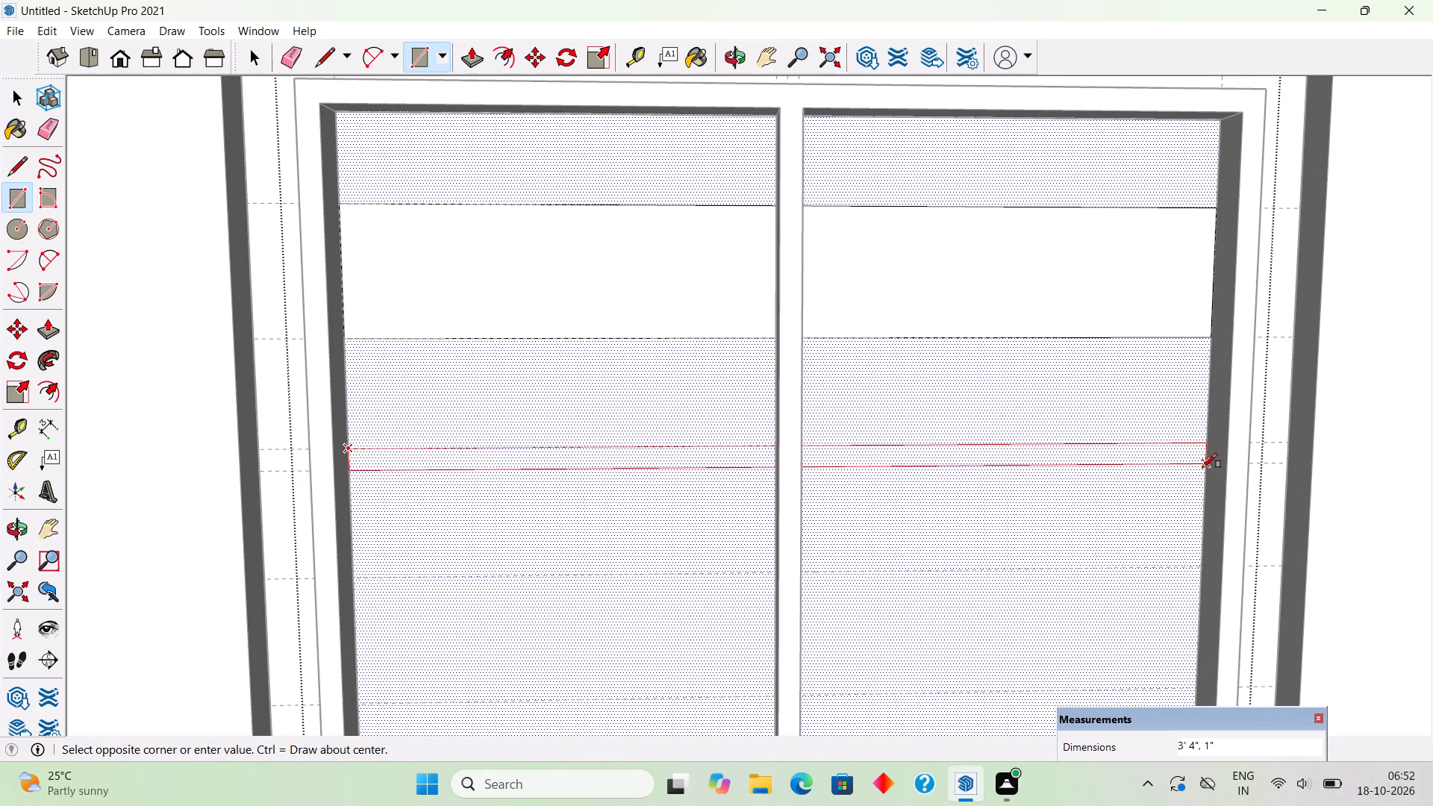
left_click(1203, 467)
Draw a 3' 4" by 6" rectangle across both panes between the two guides below the first thin strip.
scroll(1093, 364, "down", 7)
scroll(793, 449, "up", 4)
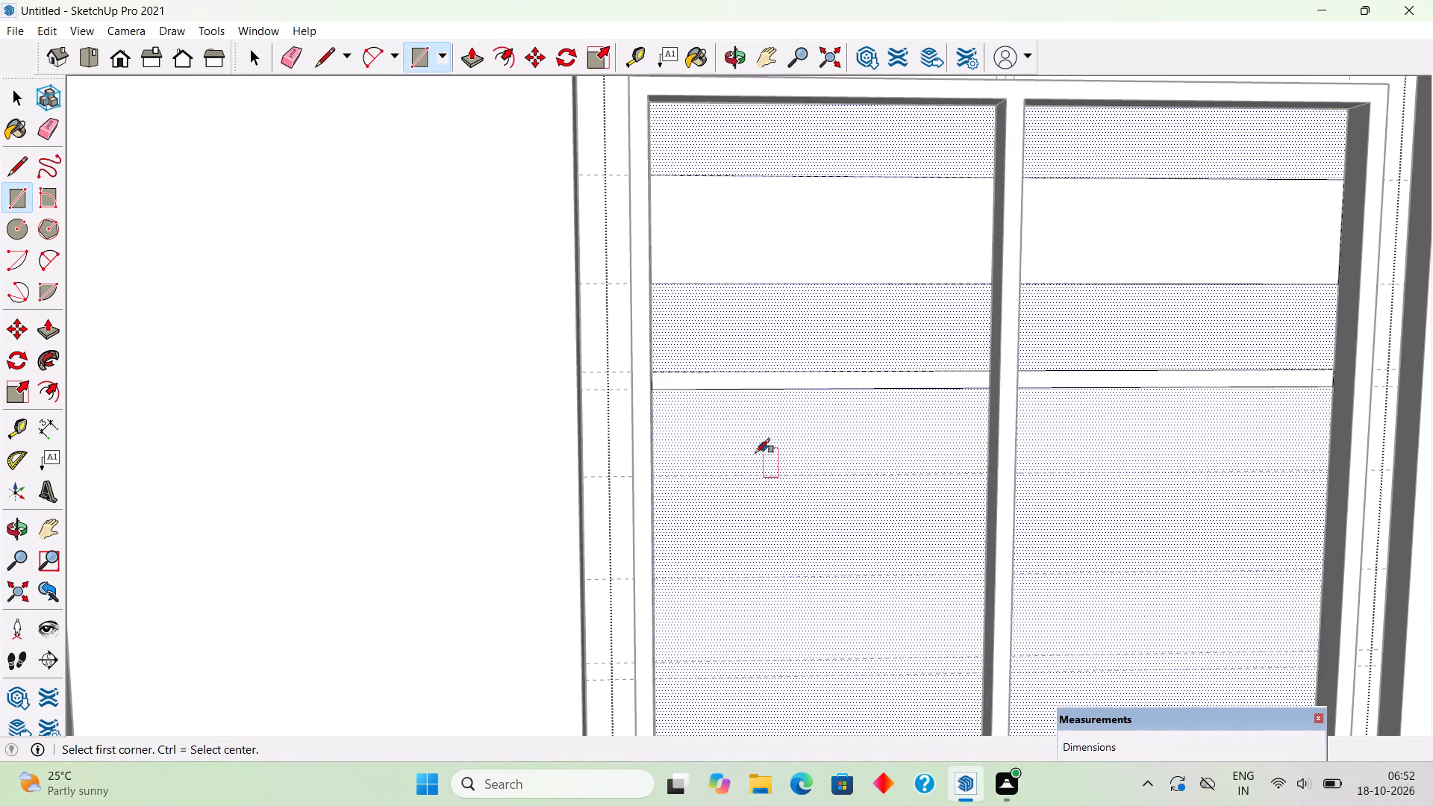
scroll(699, 484, "up", 4)
middle_click_drag(577, 451, 543, 408)
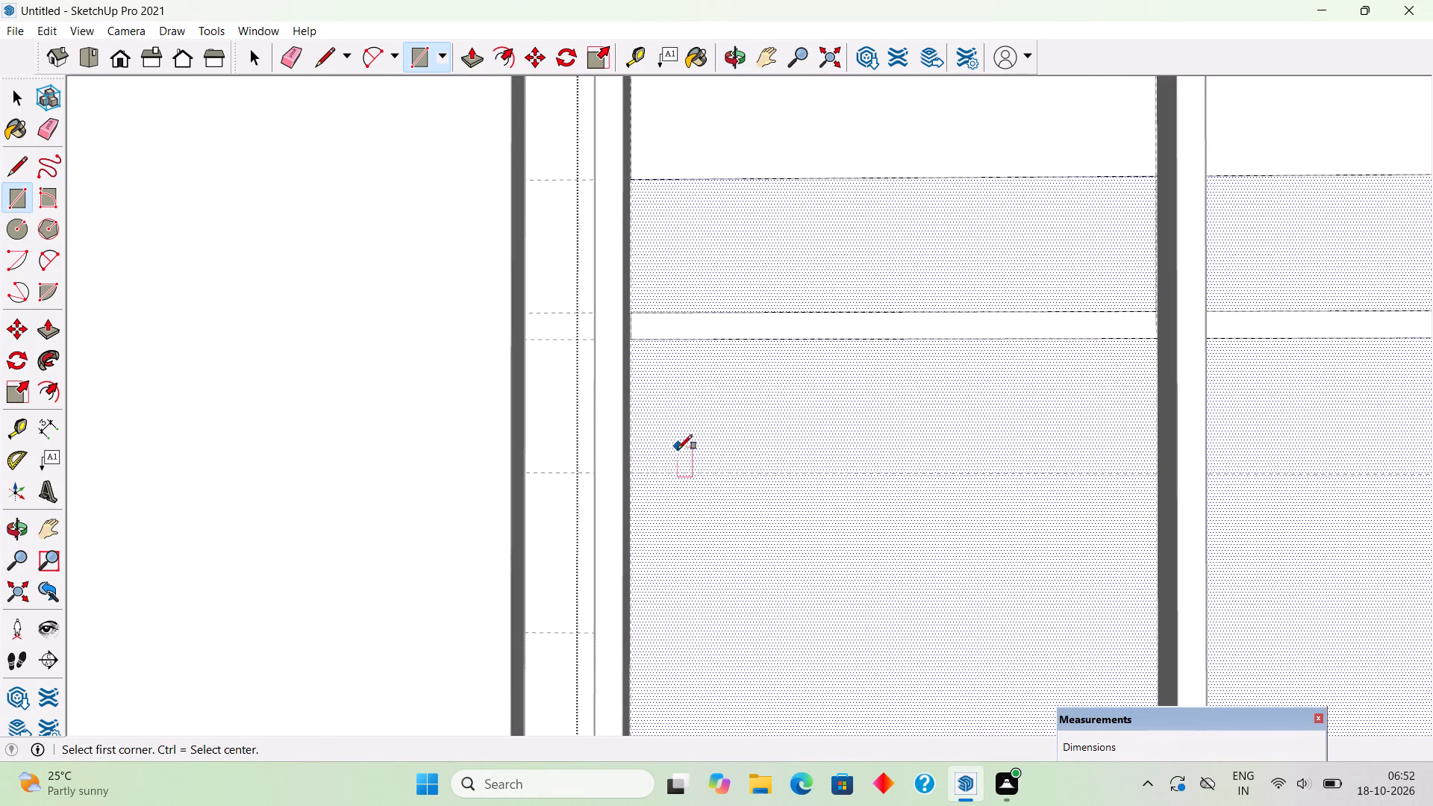
left_click(628, 475)
scroll(628, 475, "down", 9)
middle_click_drag(627, 475, 709, 513)
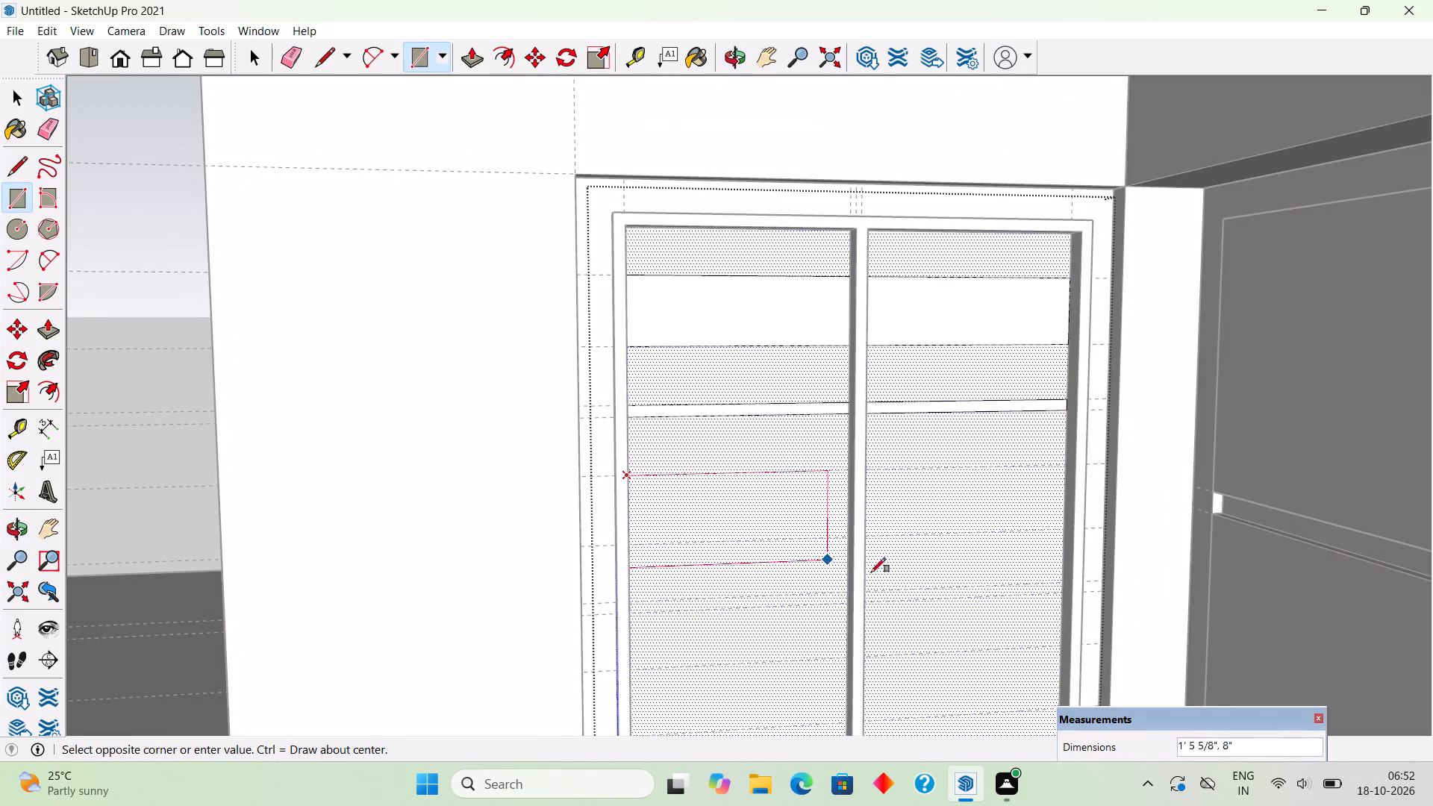
scroll(1019, 535, "up", 3)
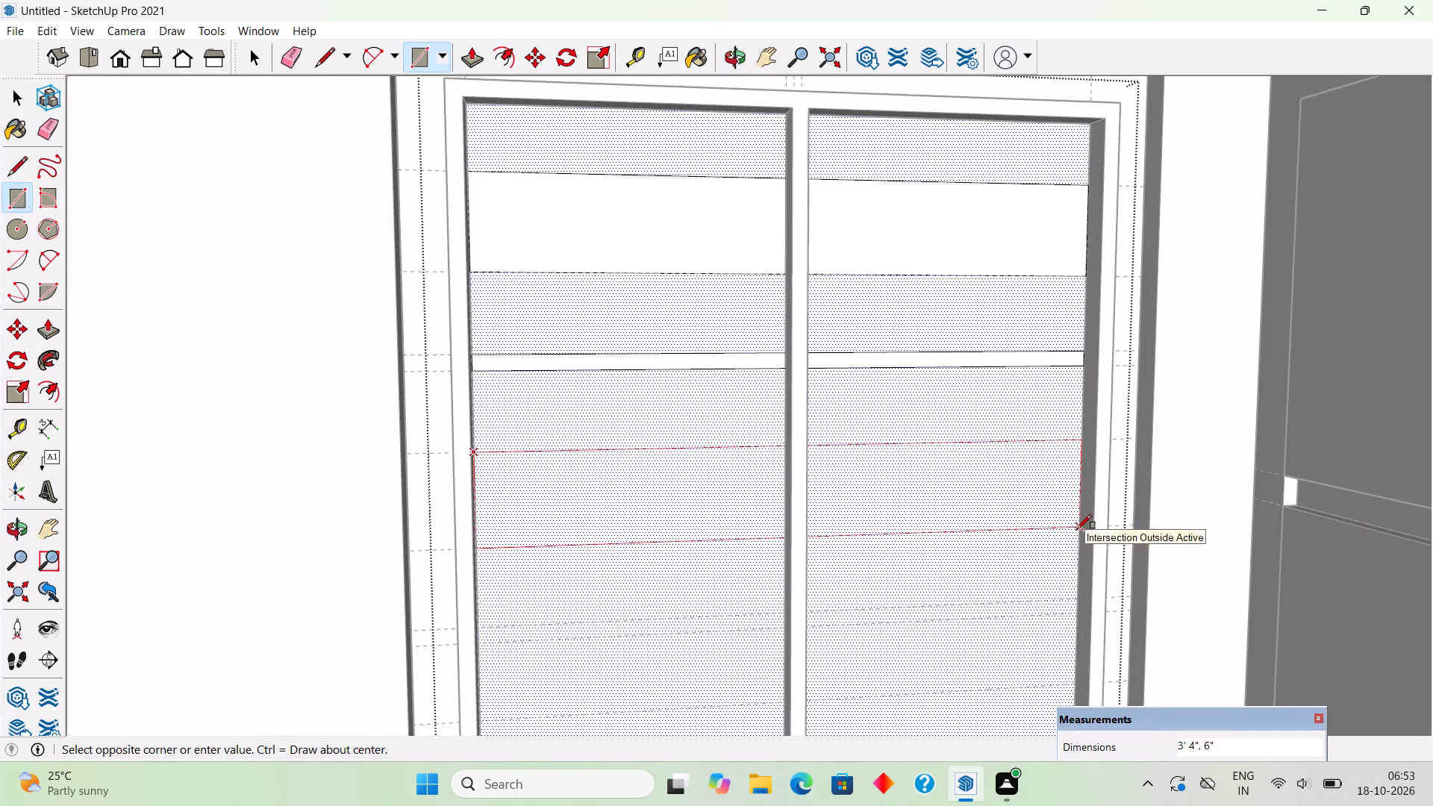
left_click(1077, 529)
Draw a thin full-width rectangle across both panes between the closely spaced guides below the second tall band.
scroll(1058, 525, "down", 5)
middle_click_drag(1055, 525, 801, 503)
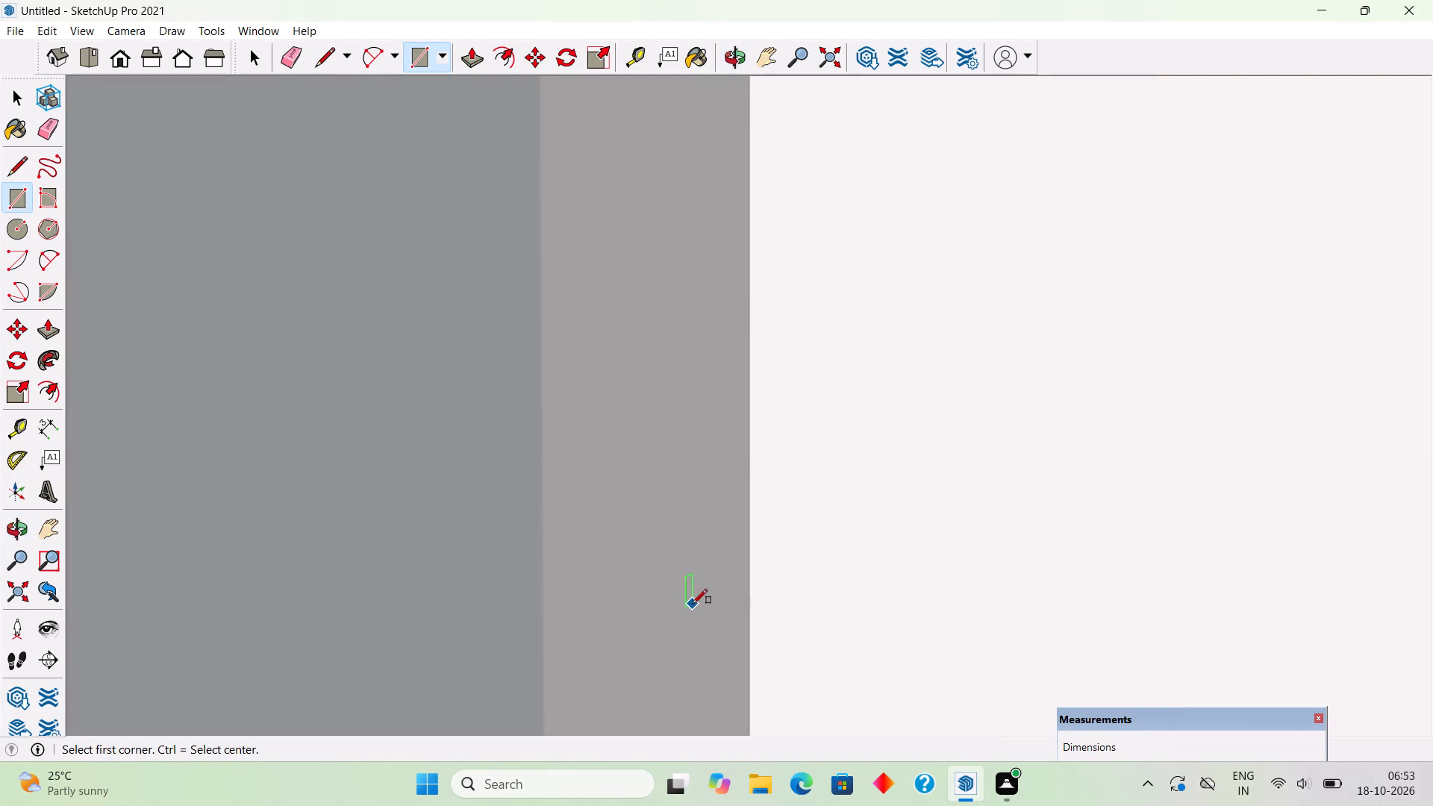
left_click(51, 599)
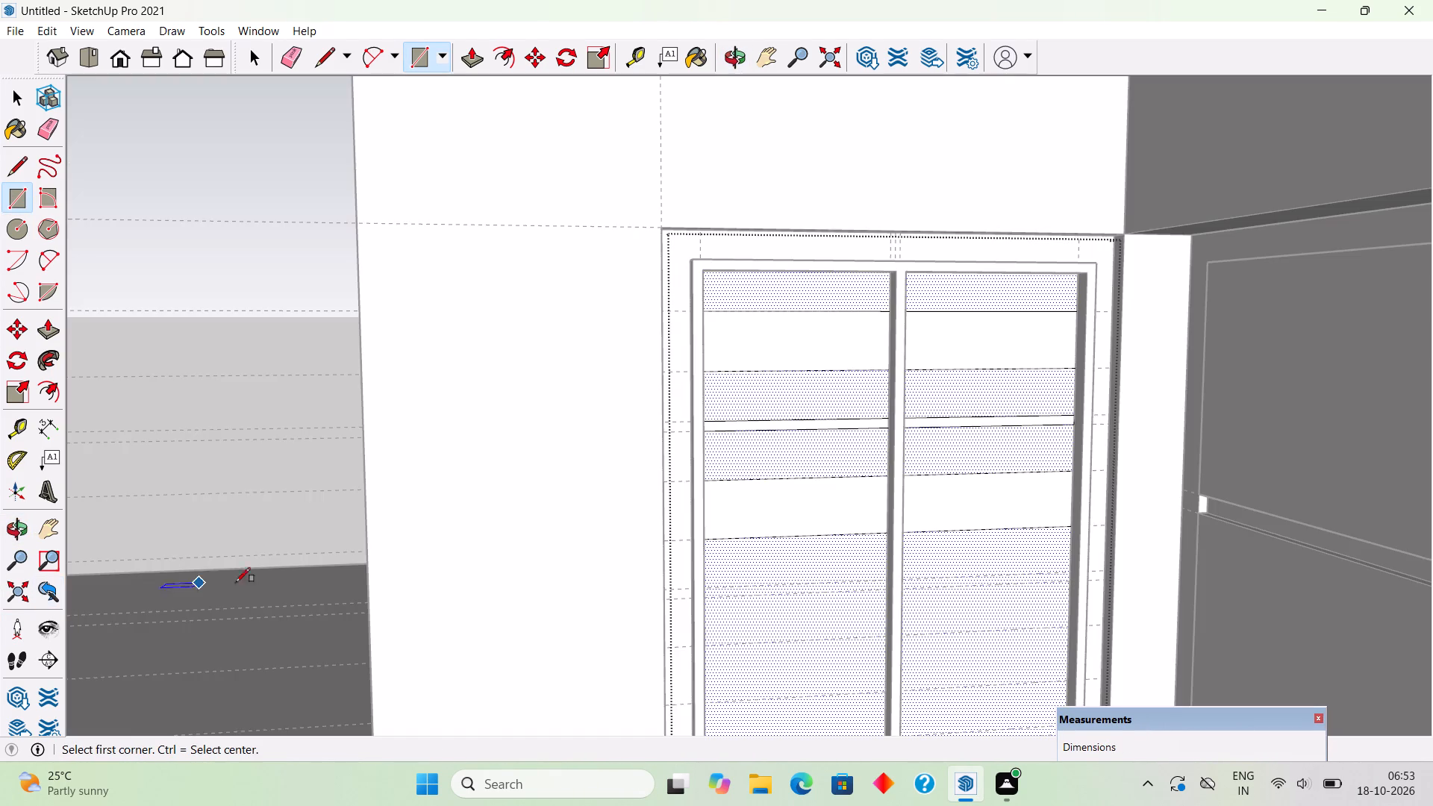
scroll(860, 648, "up", 5)
middle_click_drag(893, 634, 628, 577)
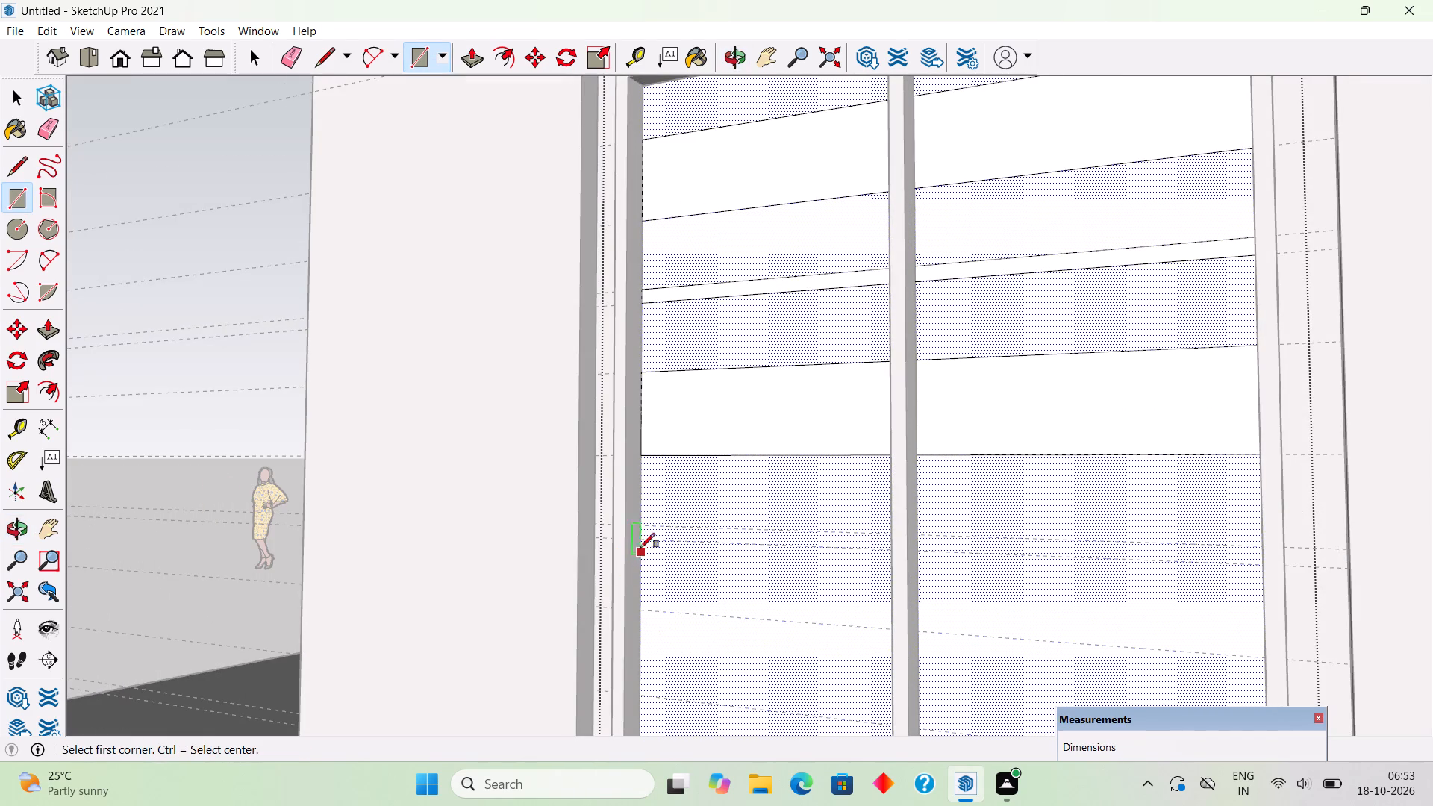
left_click(640, 522)
middle_click_drag(1058, 572, 1176, 597)
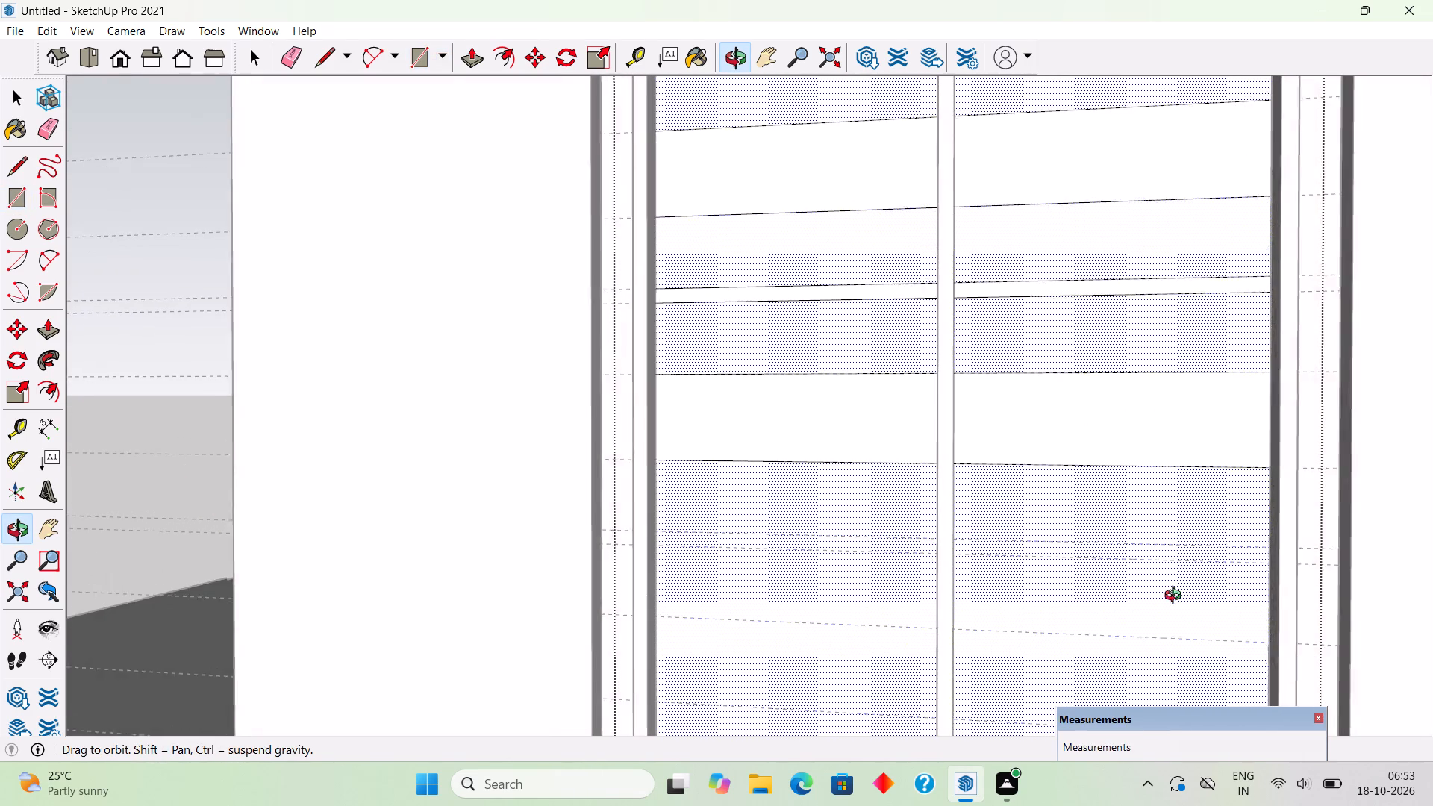
middle_click_drag(1176, 597, 1182, 597)
left_click(1265, 563)
Draw the third tall band as a full-width rectangle between the two widely spaced guides below the second thin strip.
scroll(955, 489, "down", 2)
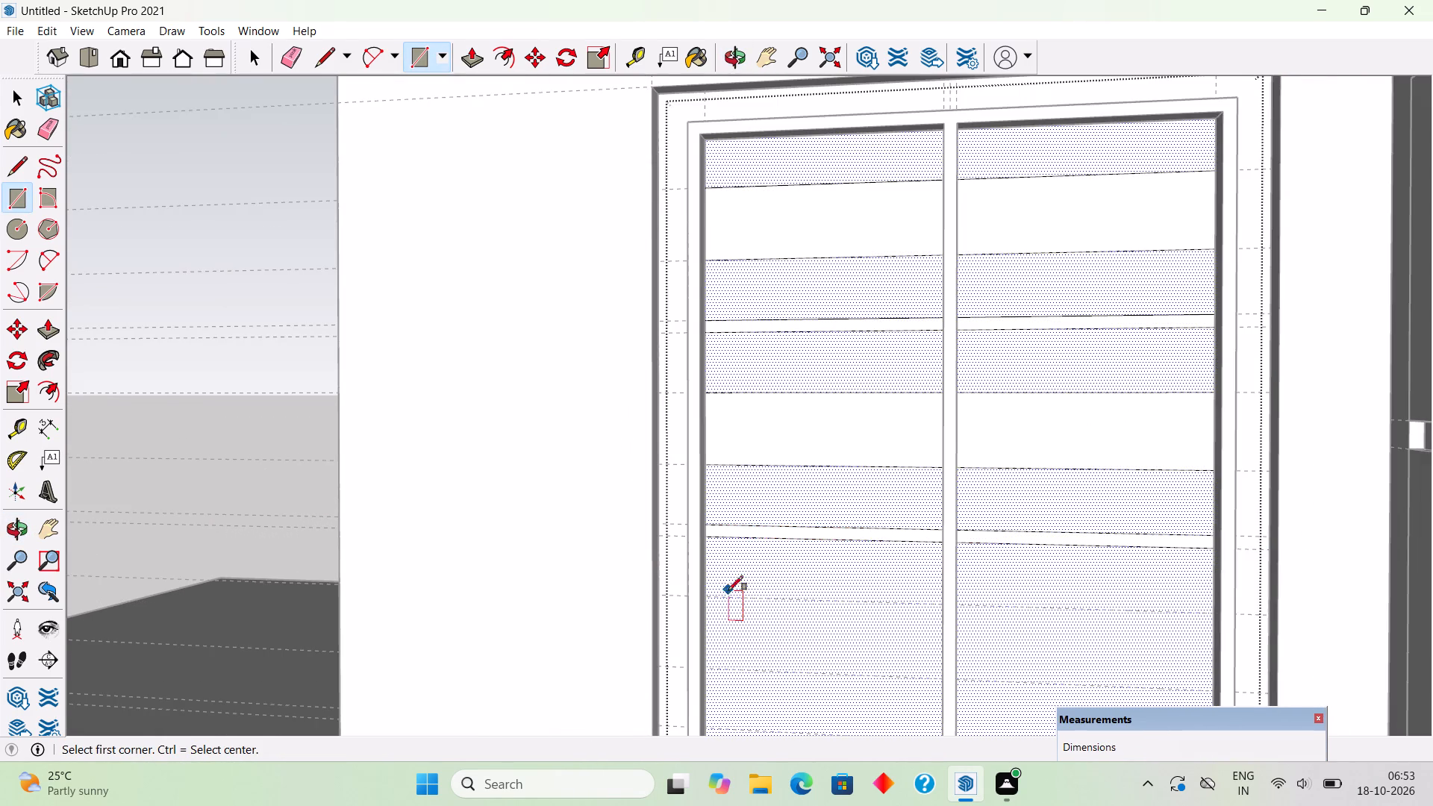
scroll(696, 599, "up", 1)
middle_click_drag(734, 625, 705, 605)
left_click(705, 596)
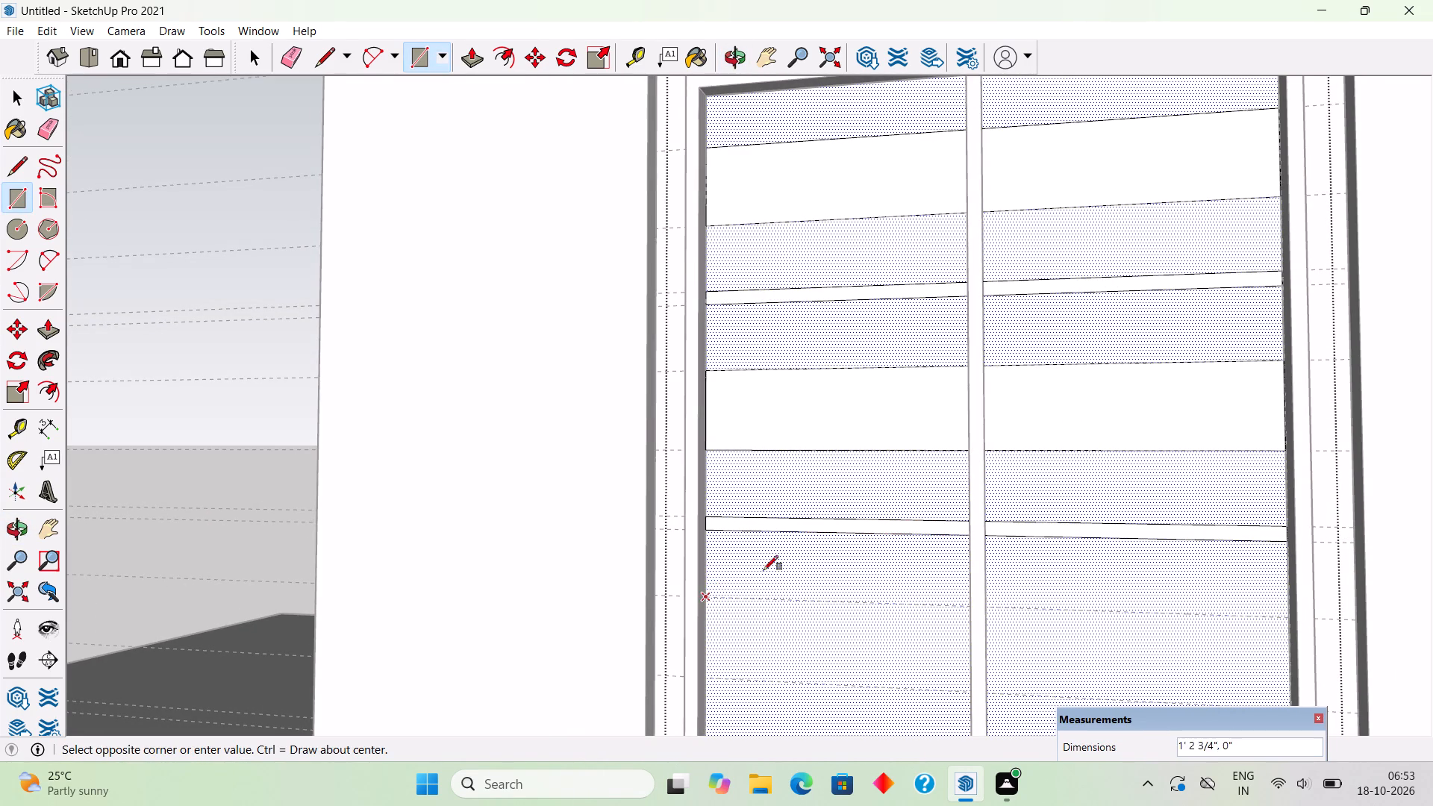
scroll(769, 564, "down", 4)
scroll(1029, 656, "up", 4)
middle_click_drag(1095, 666, 1140, 666)
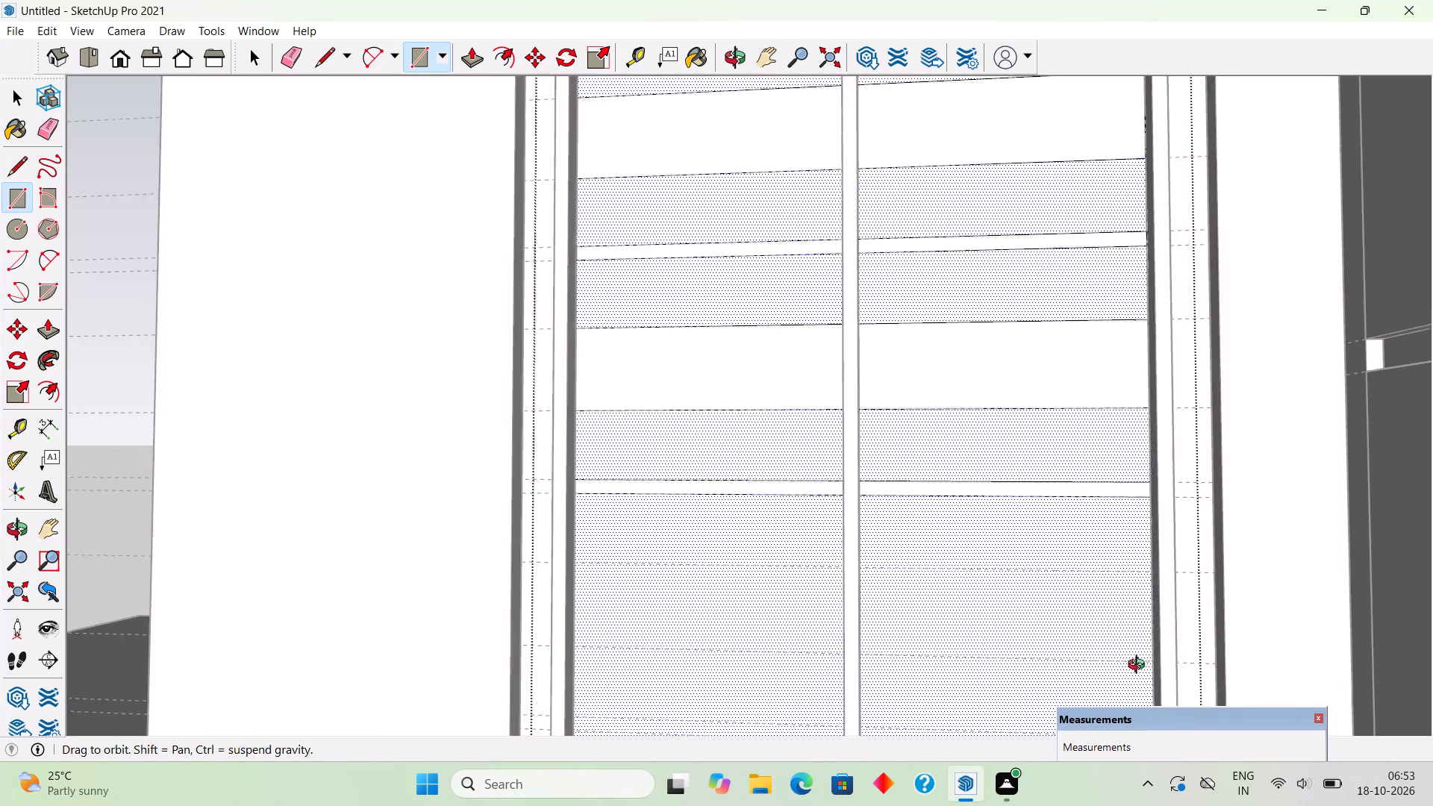
middle_click_drag(1140, 666, 1193, 666)
left_click(1149, 666)
Draw a 3' 4" by 1" strip across both panes between the closely spaced guides below the third tall band.
scroll(1023, 447, "down", 3)
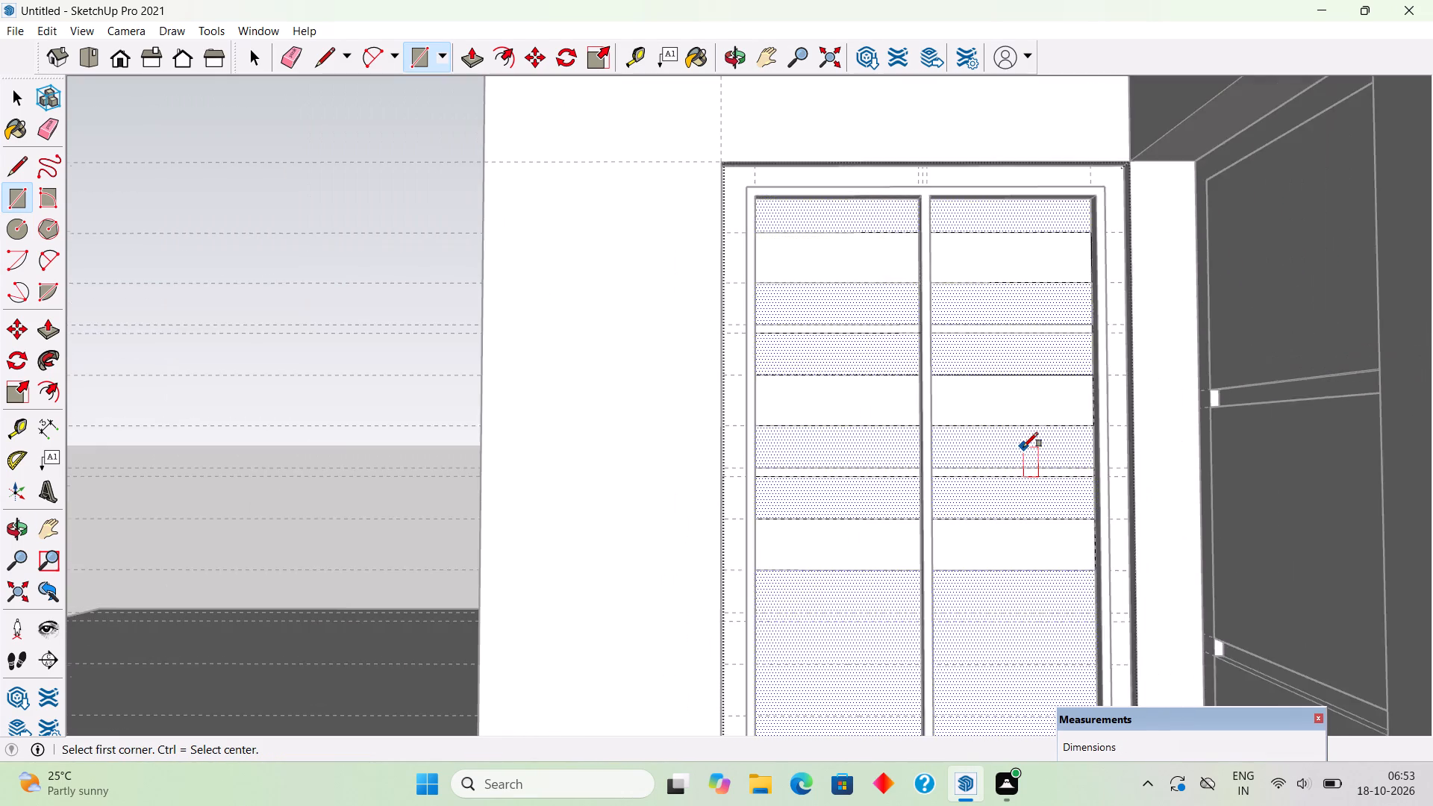
scroll(1023, 447, "down", 10)
scroll(1034, 675, "up", 5)
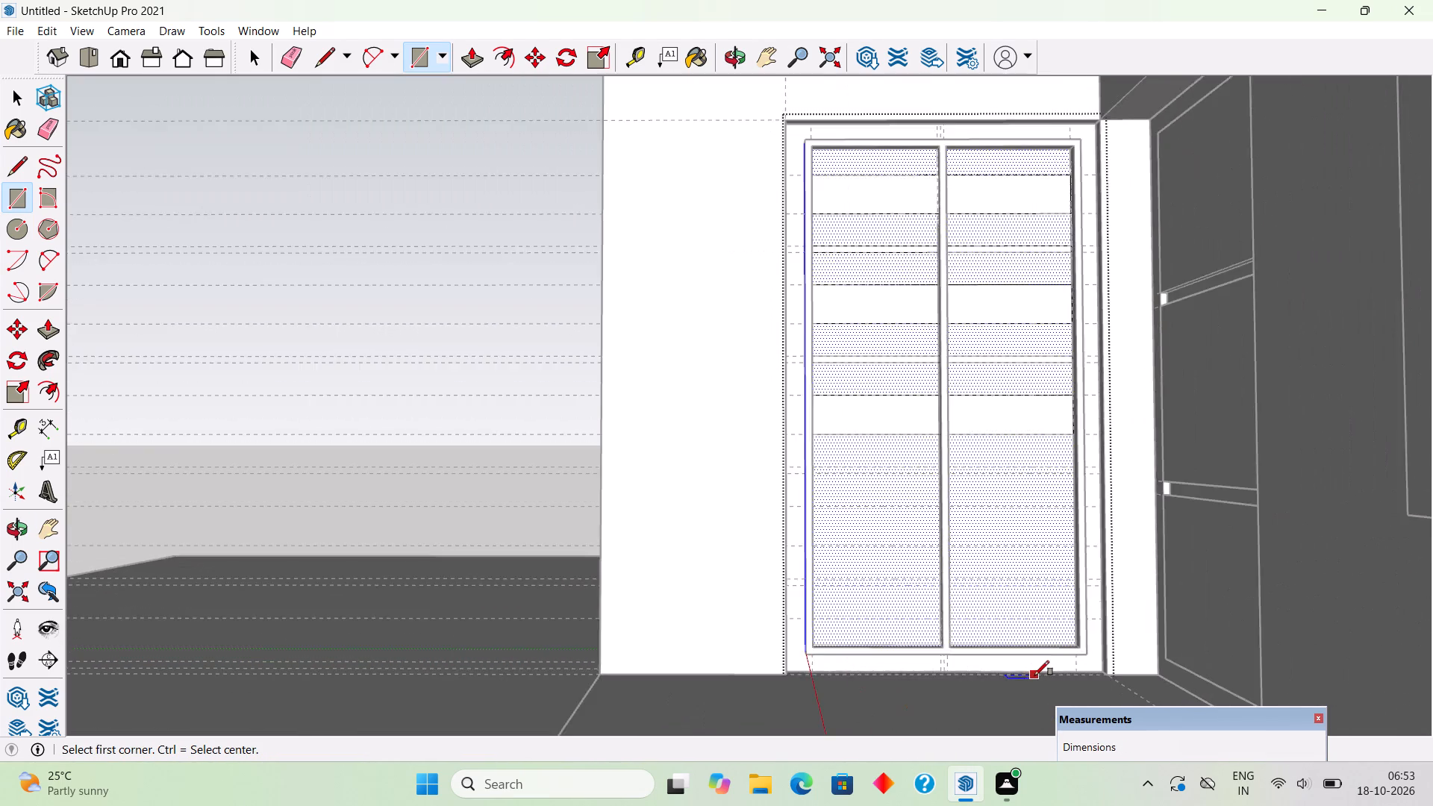
scroll(1034, 675, "up", 7)
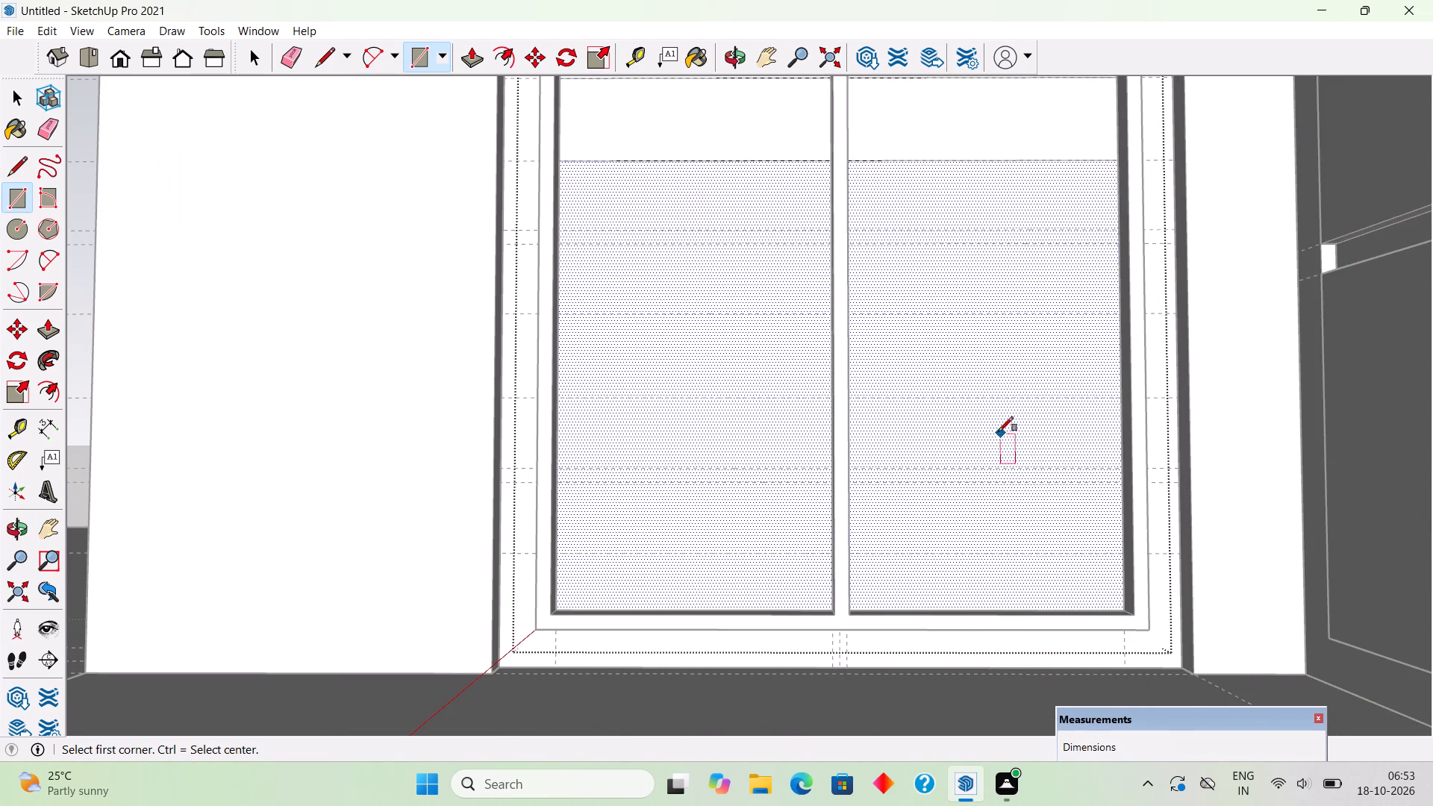
middle_click_drag(999, 431, 924, 445)
scroll(734, 320, "up", 6)
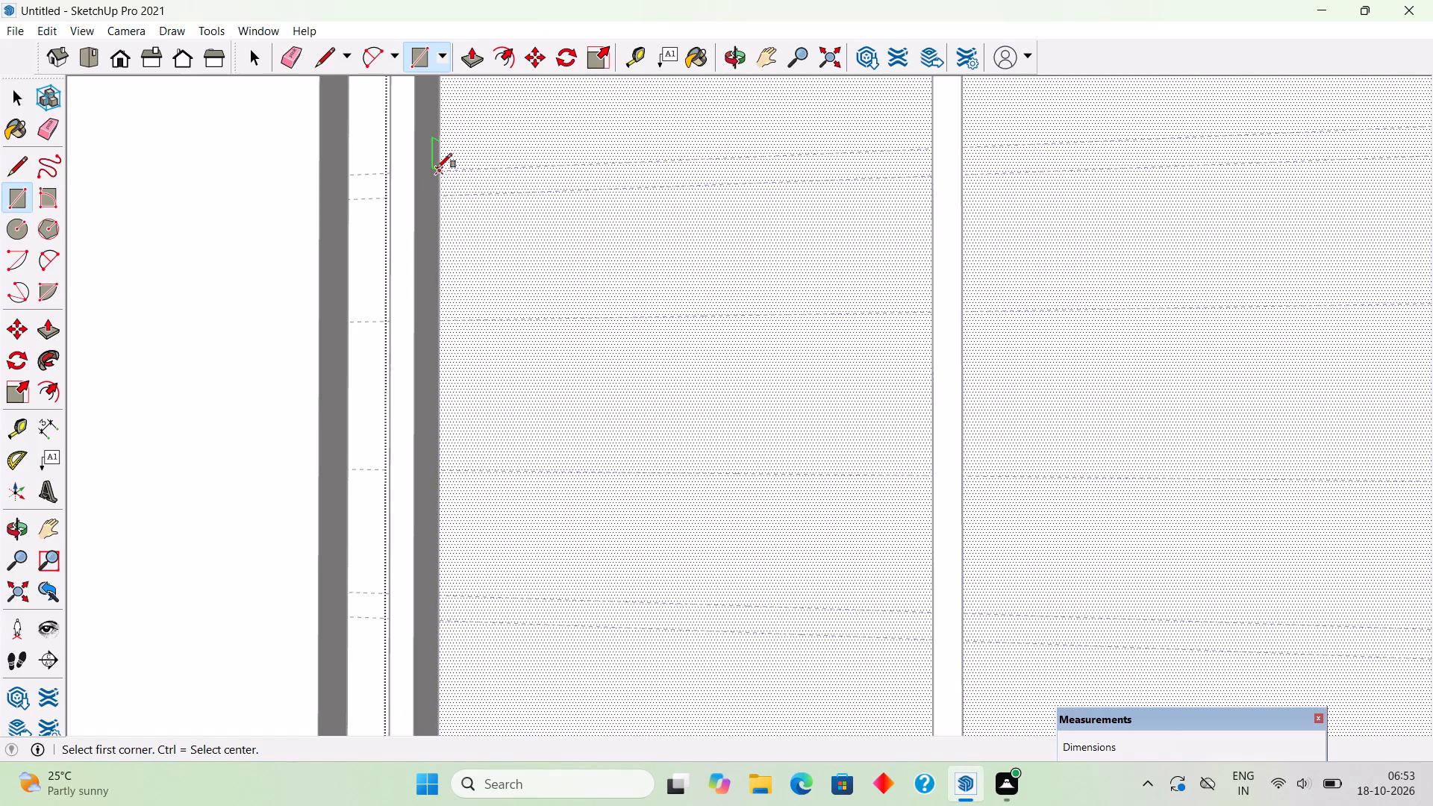
left_click(437, 168)
scroll(505, 210, "down", 8)
middle_click_drag(587, 259, 805, 316)
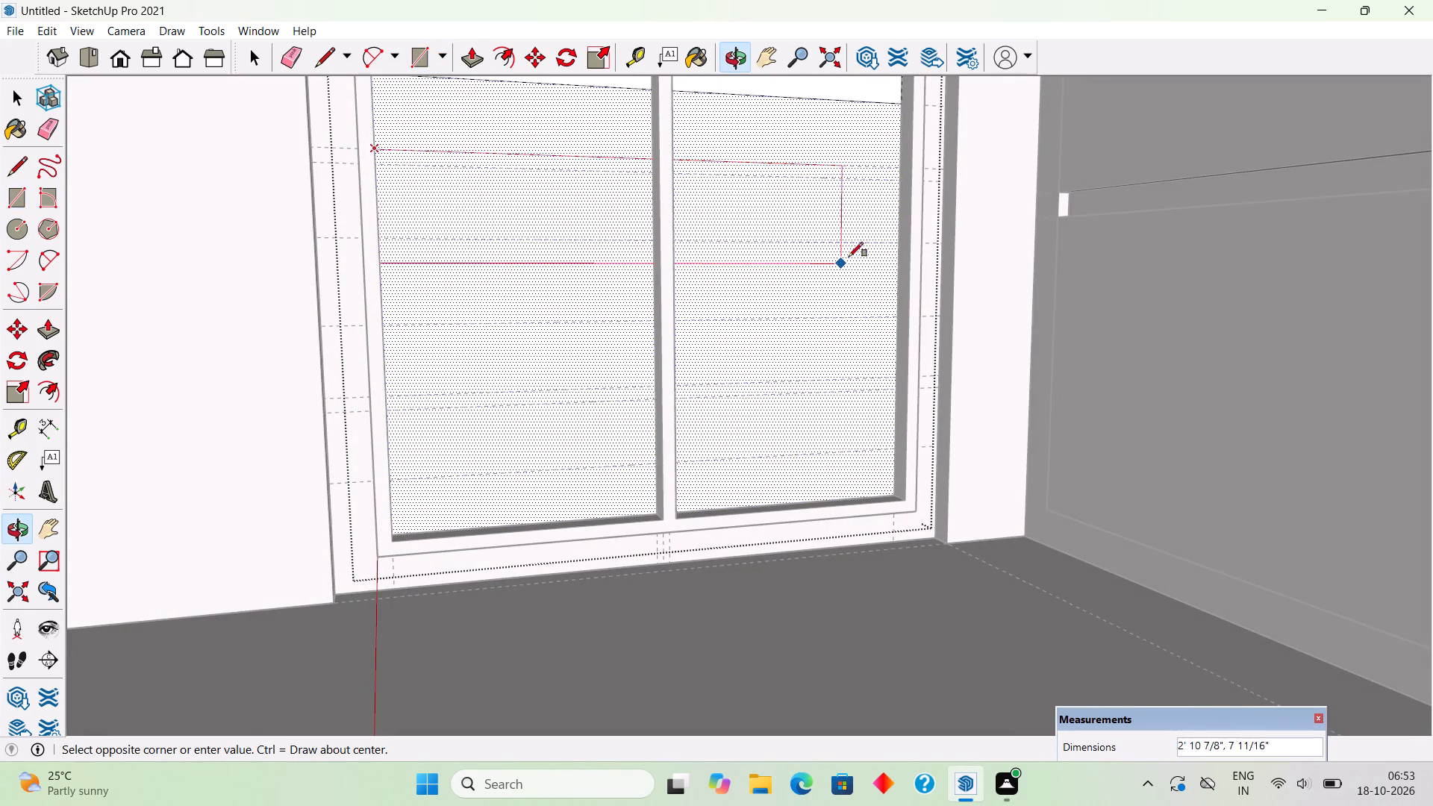
left_click(899, 180)
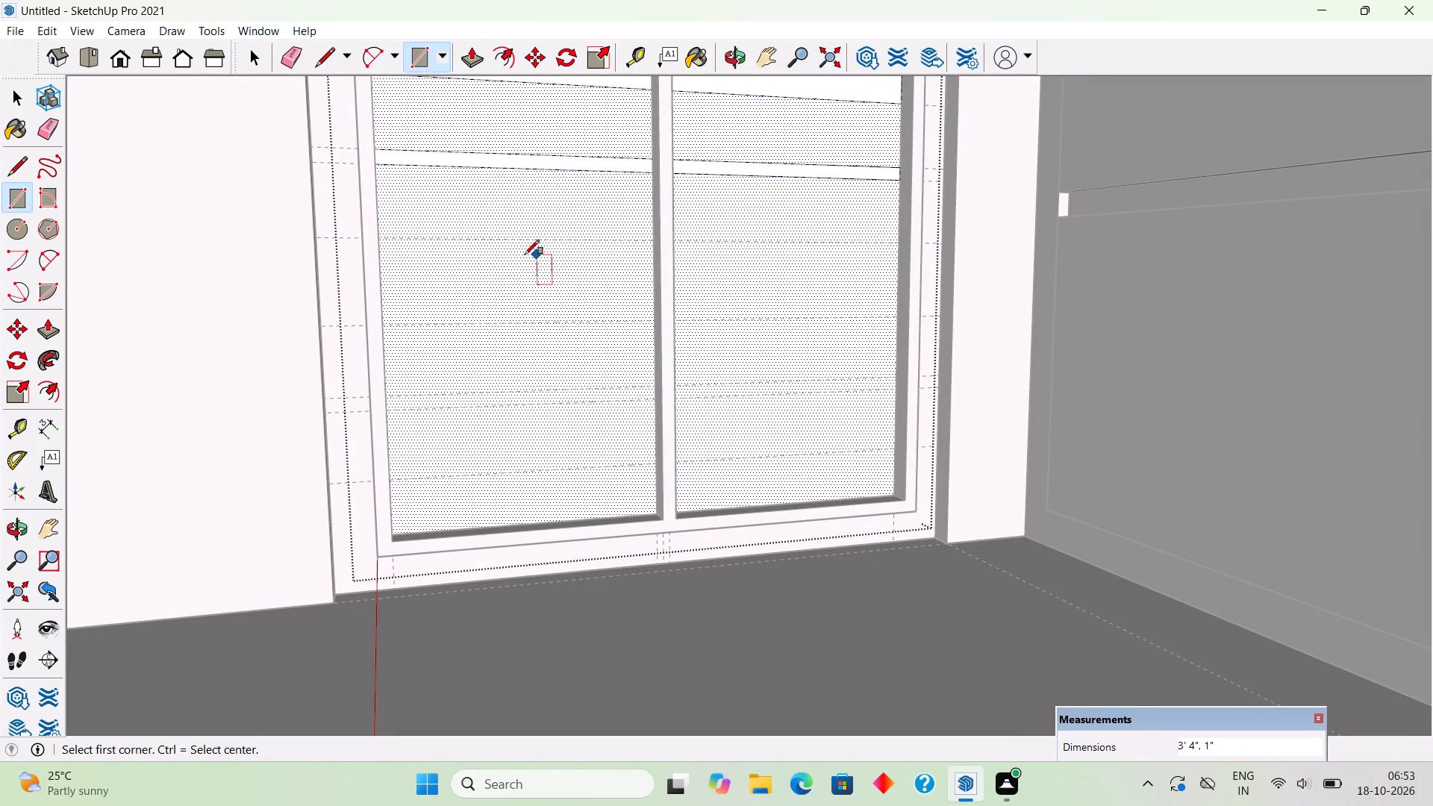
Draw a 3' 4" by 6" rectangle across both panes between the two guides below the third thin strip.
middle_click_drag(446, 266, 331, 282)
scroll(460, 218, "up", 3)
scroll(401, 237, "up", 3)
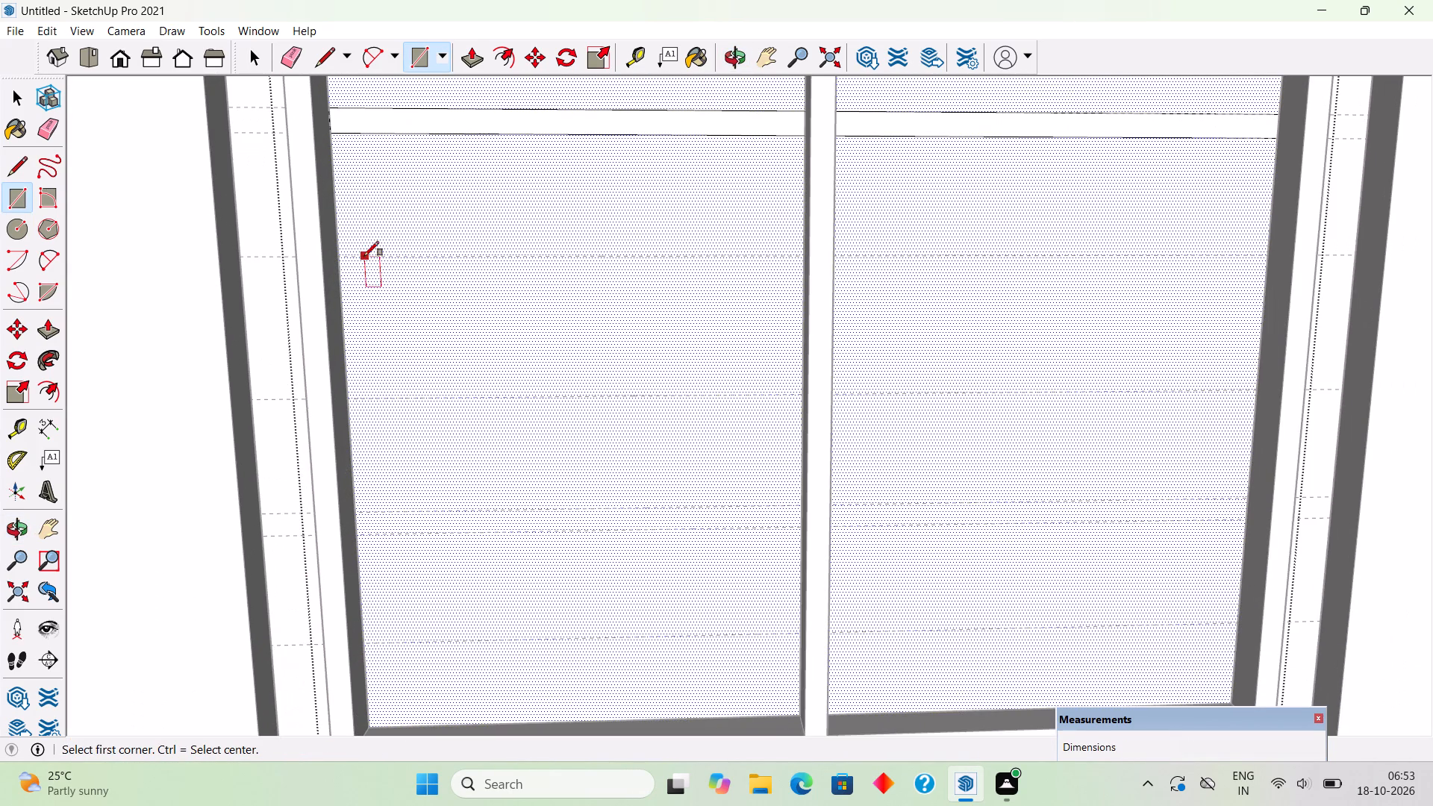
left_click(337, 258)
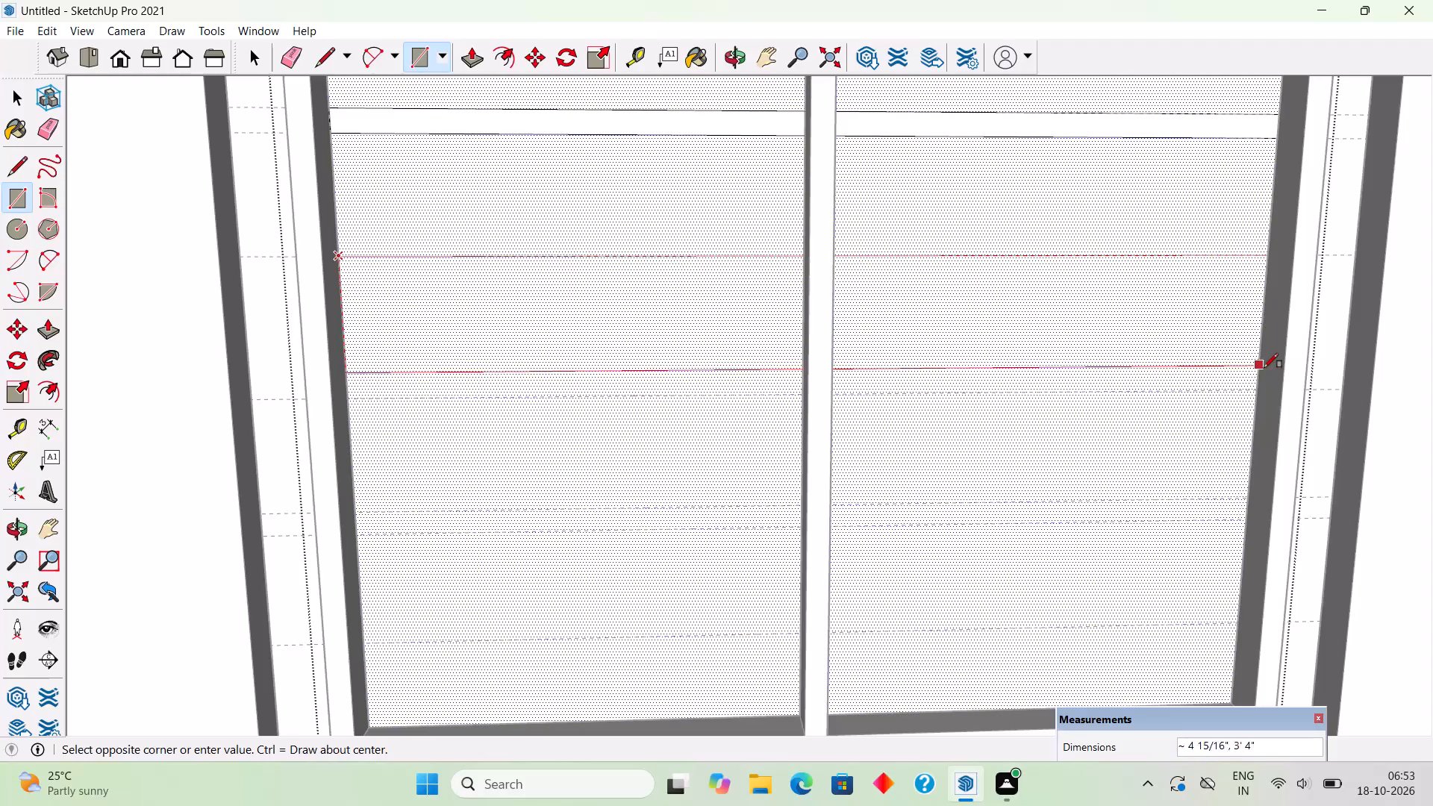
left_click(1255, 391)
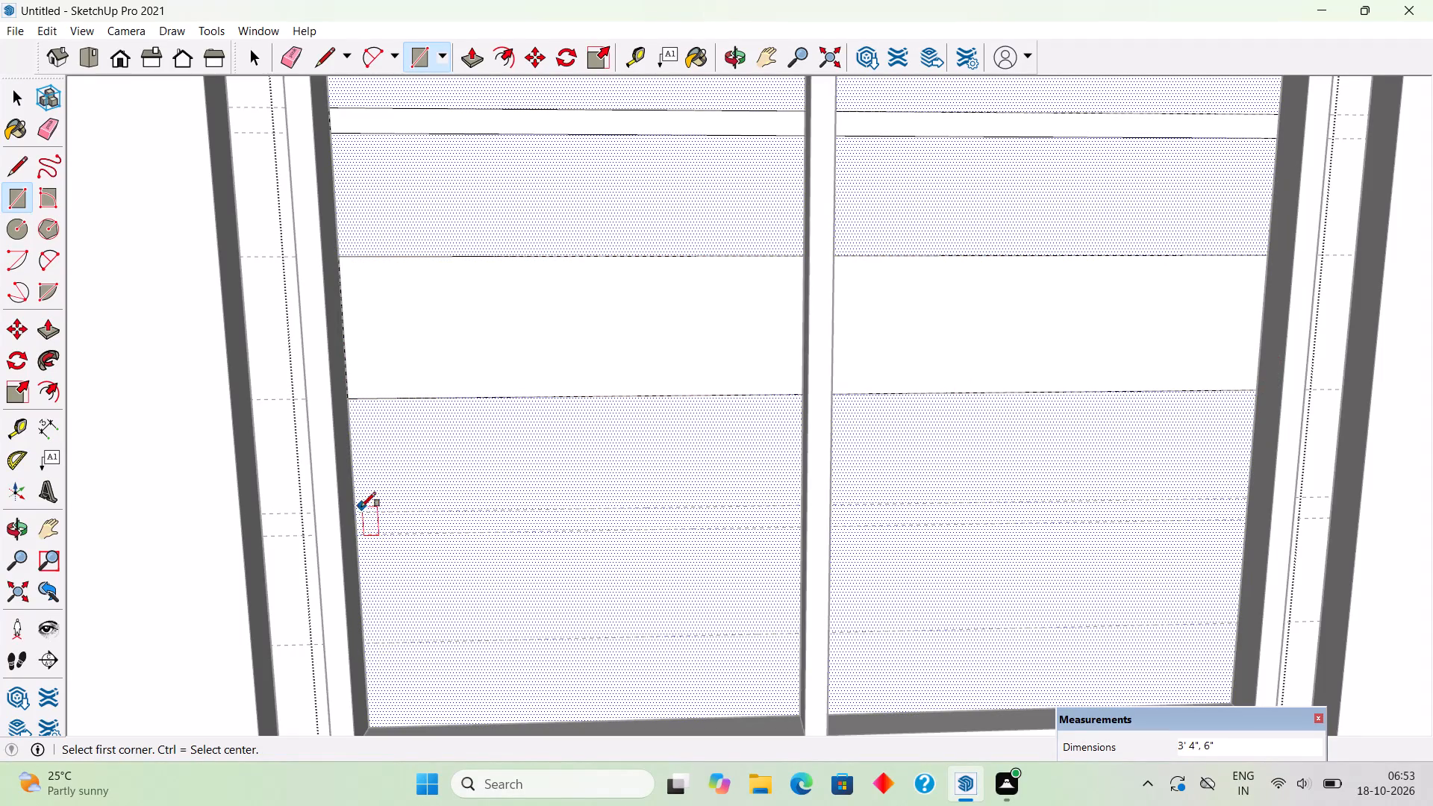
Draw a thin full-width rectangle across both panes between the lowest closely spaced pair of guides.
left_click(357, 511)
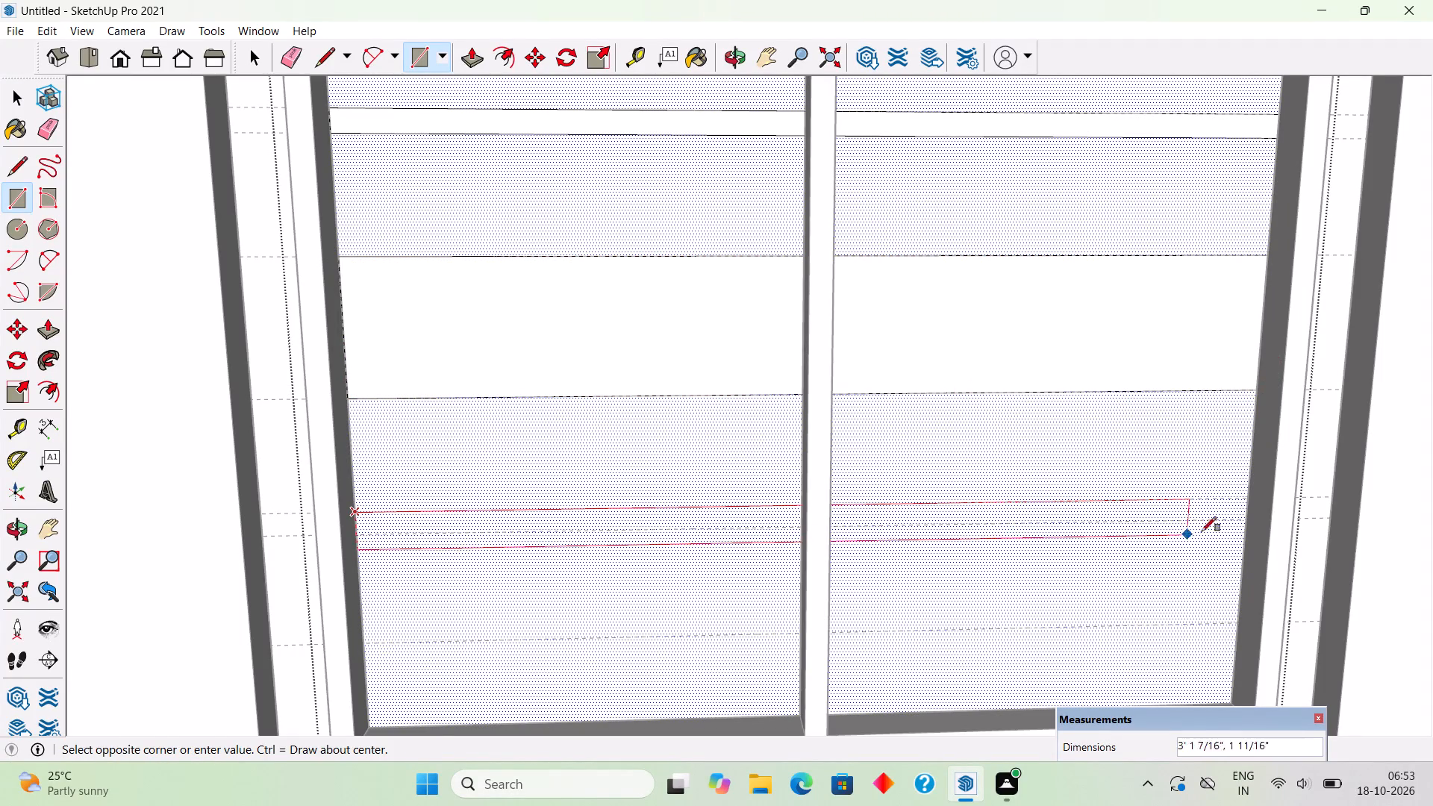
left_click(1247, 522)
Draw a rectangle about 3' 4" by 3 9/16" across both panes from the lowest guide down to the frame's bottom edge.
scroll(658, 430, "down", 2)
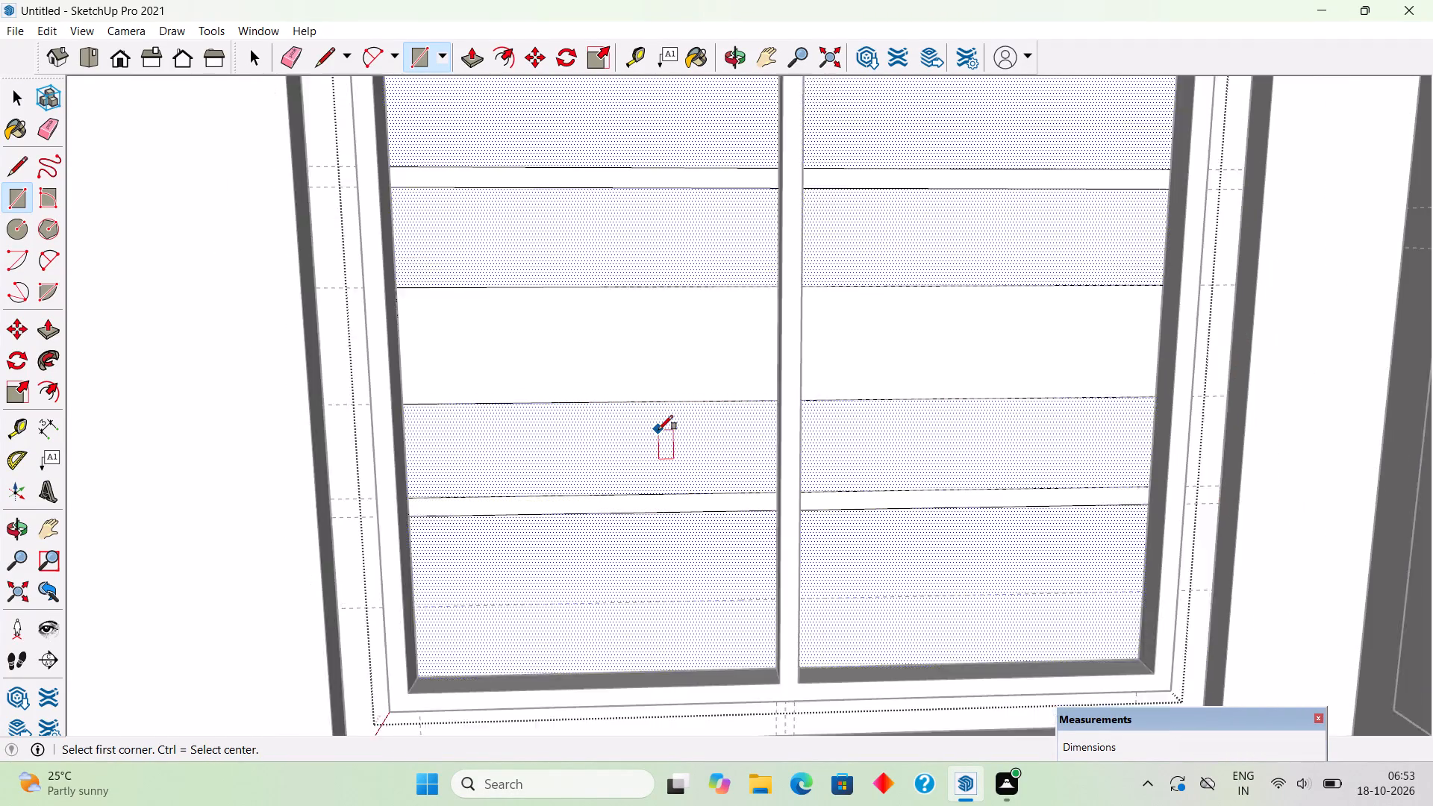
scroll(658, 430, "down", 2)
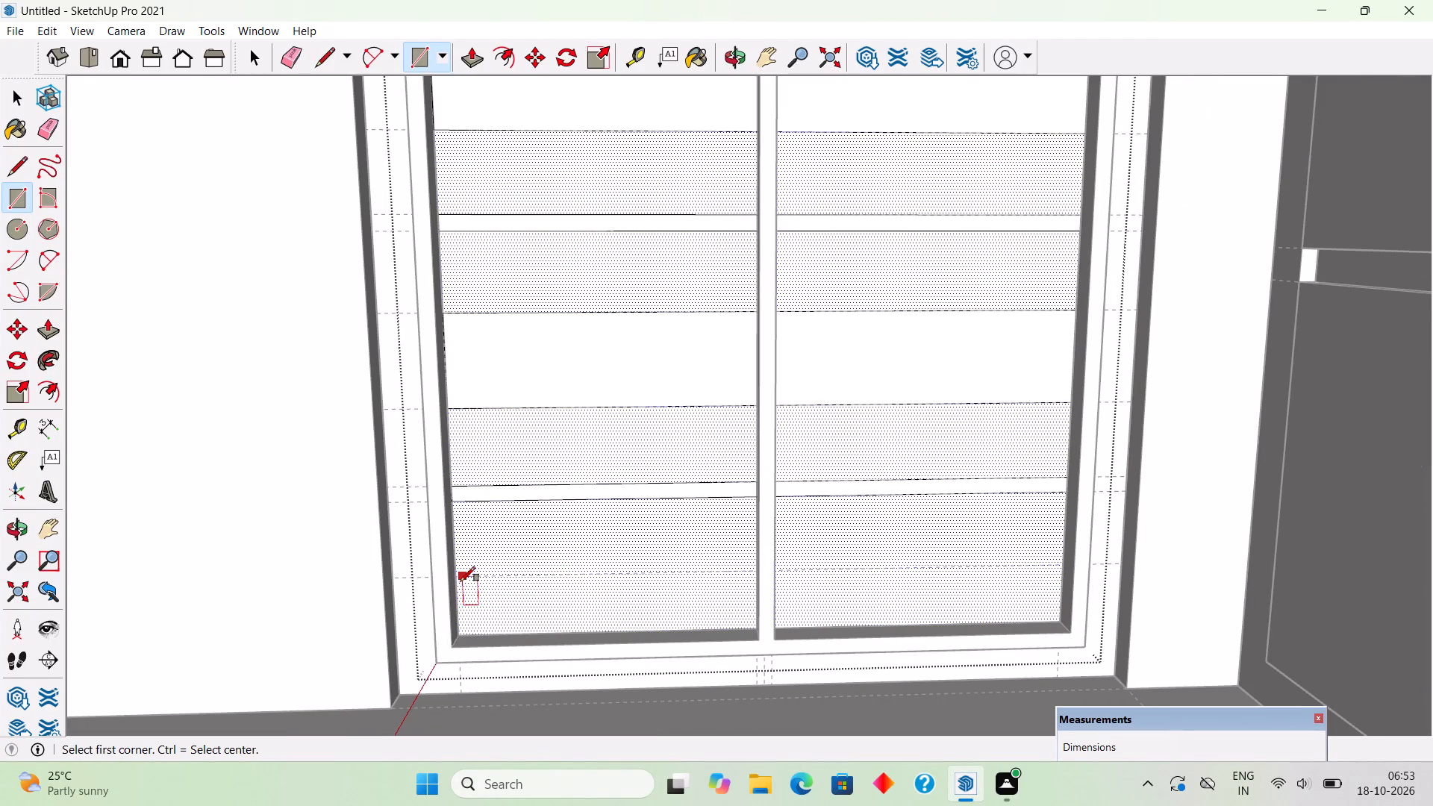
left_click(455, 578)
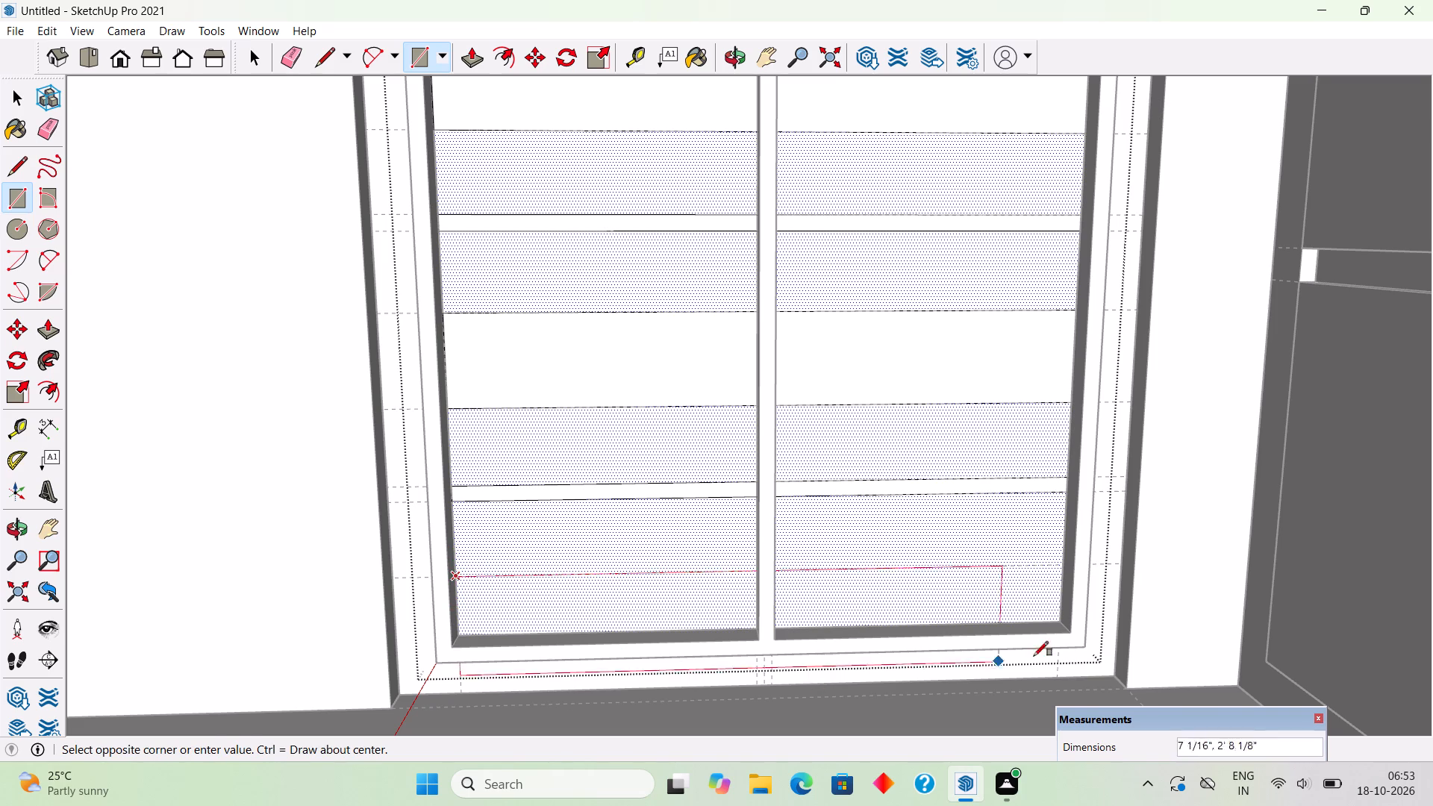
scroll(1069, 619, "up", 8)
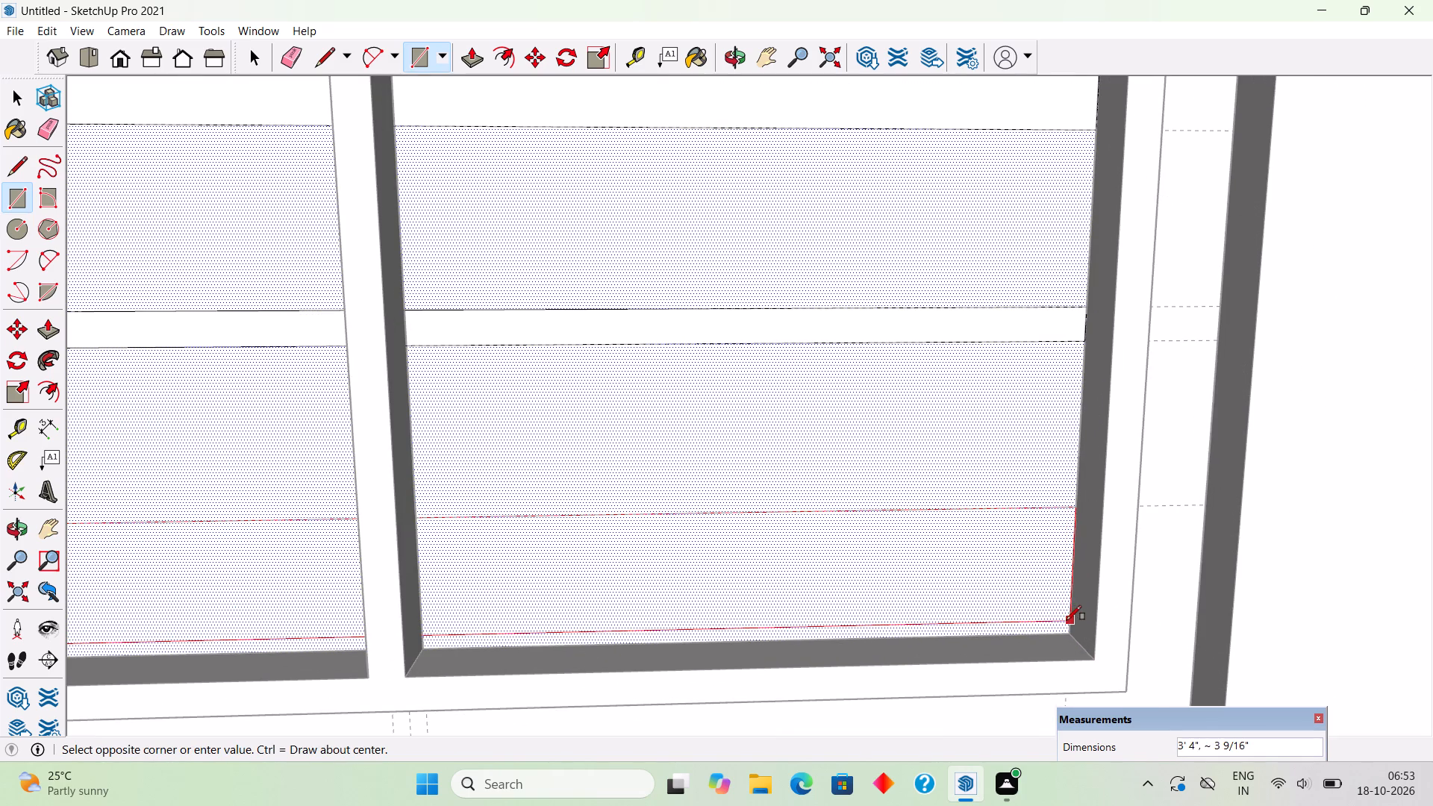
left_click(1067, 623)
scroll(1067, 623, "down", 7)
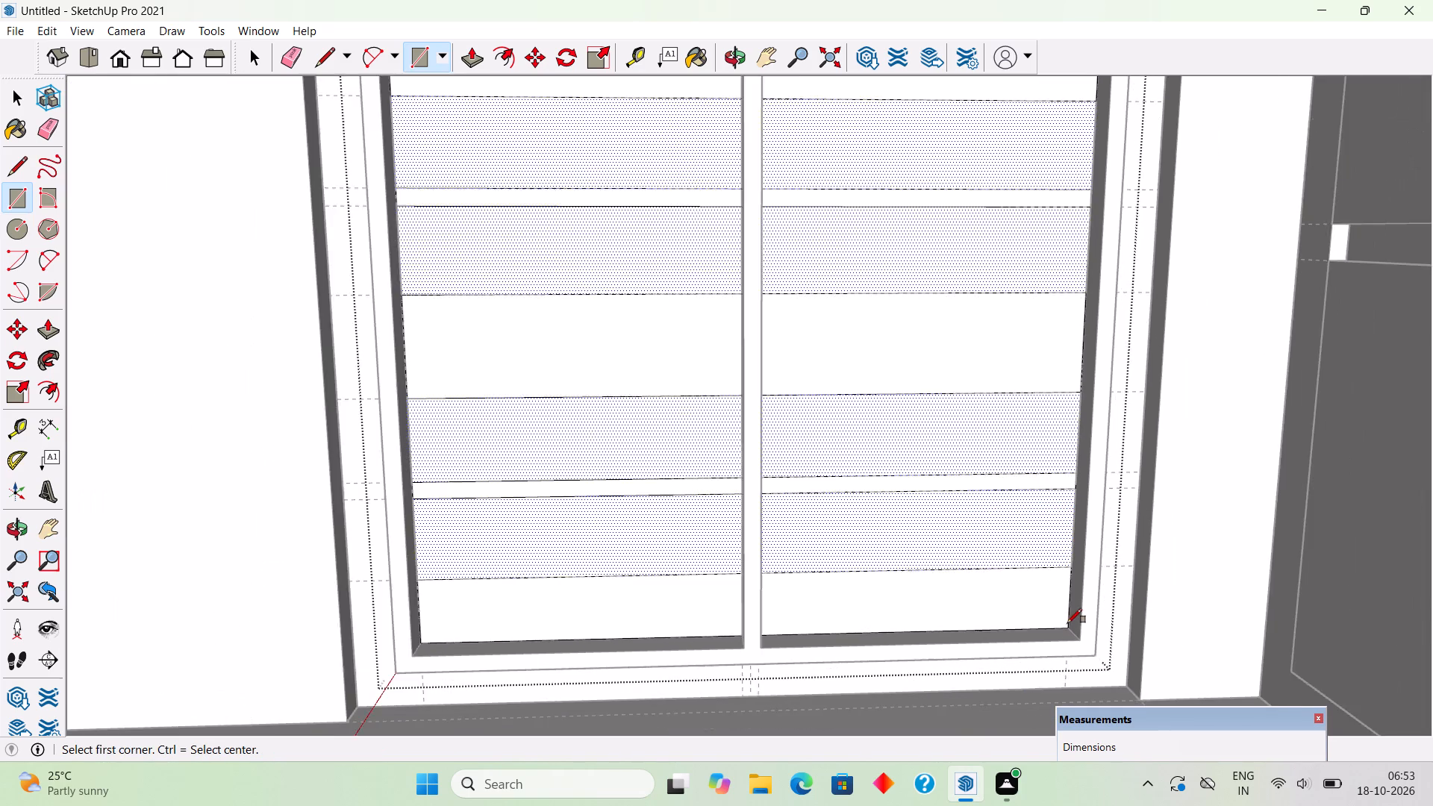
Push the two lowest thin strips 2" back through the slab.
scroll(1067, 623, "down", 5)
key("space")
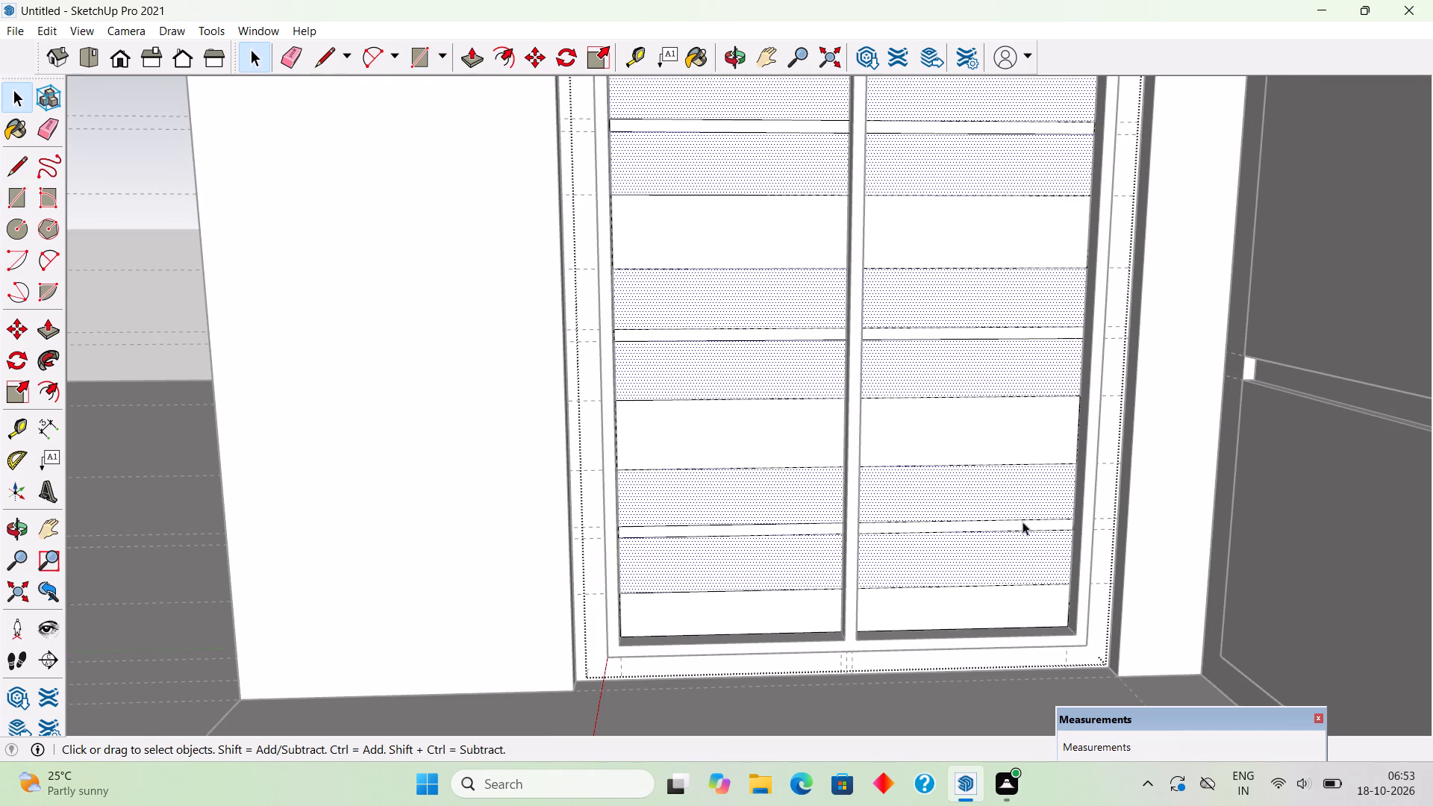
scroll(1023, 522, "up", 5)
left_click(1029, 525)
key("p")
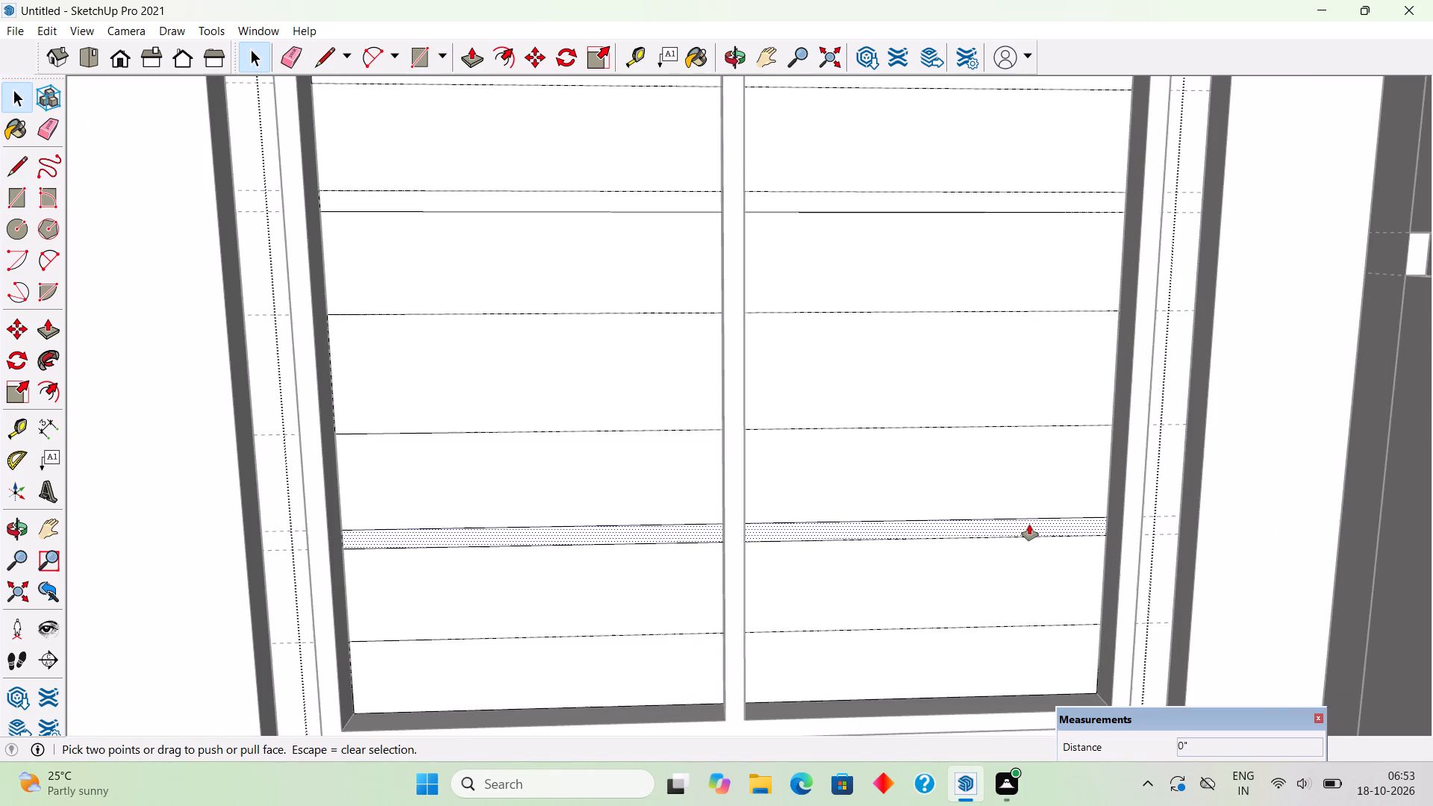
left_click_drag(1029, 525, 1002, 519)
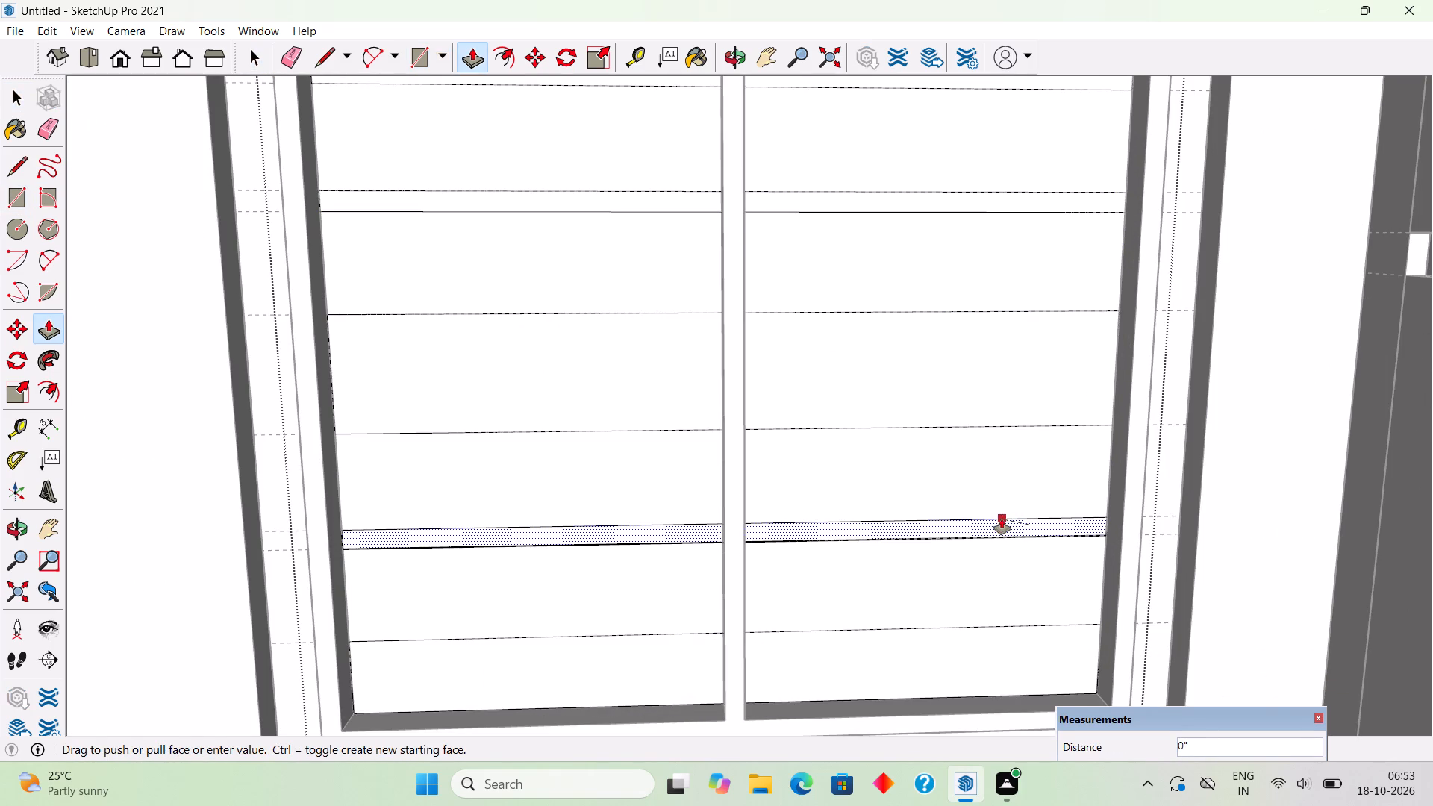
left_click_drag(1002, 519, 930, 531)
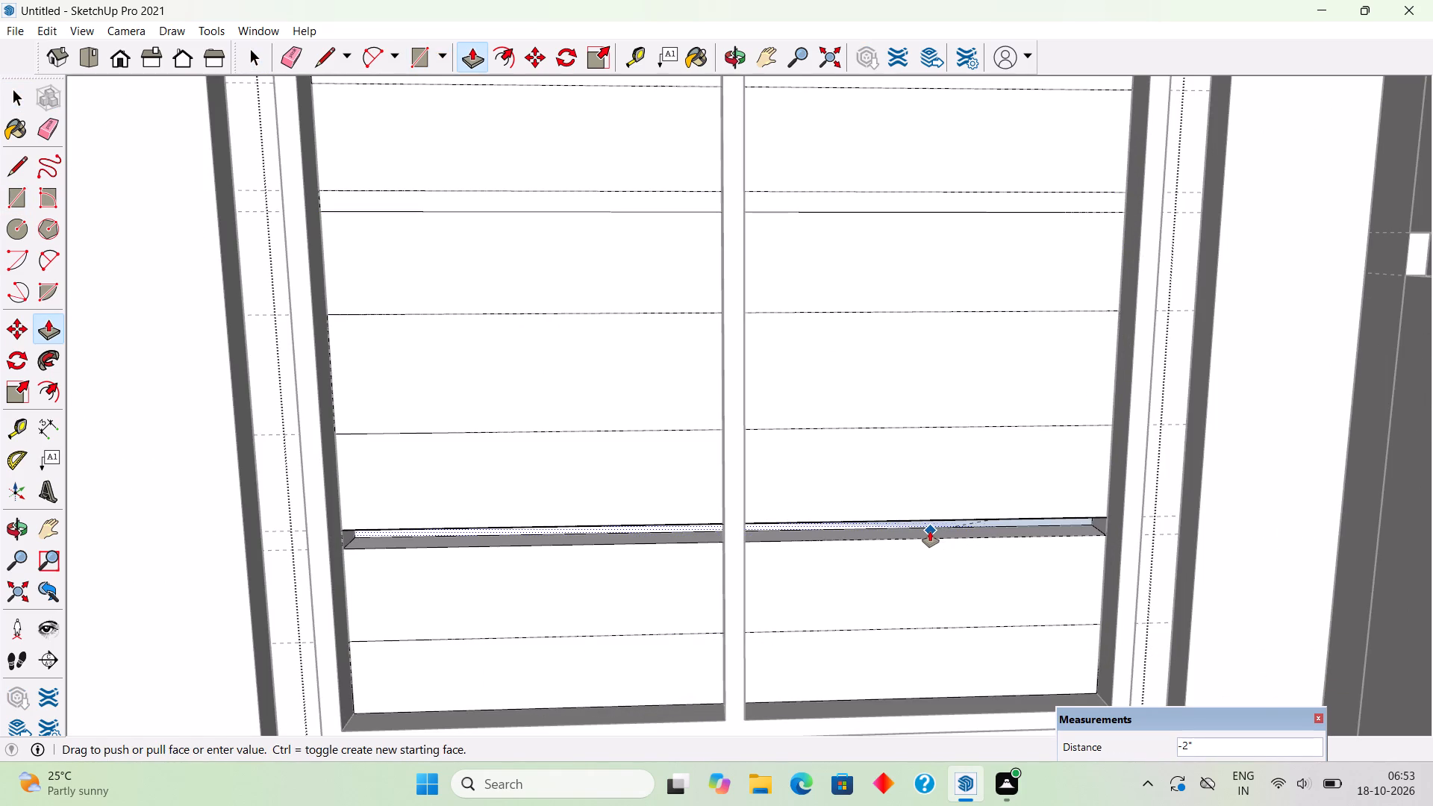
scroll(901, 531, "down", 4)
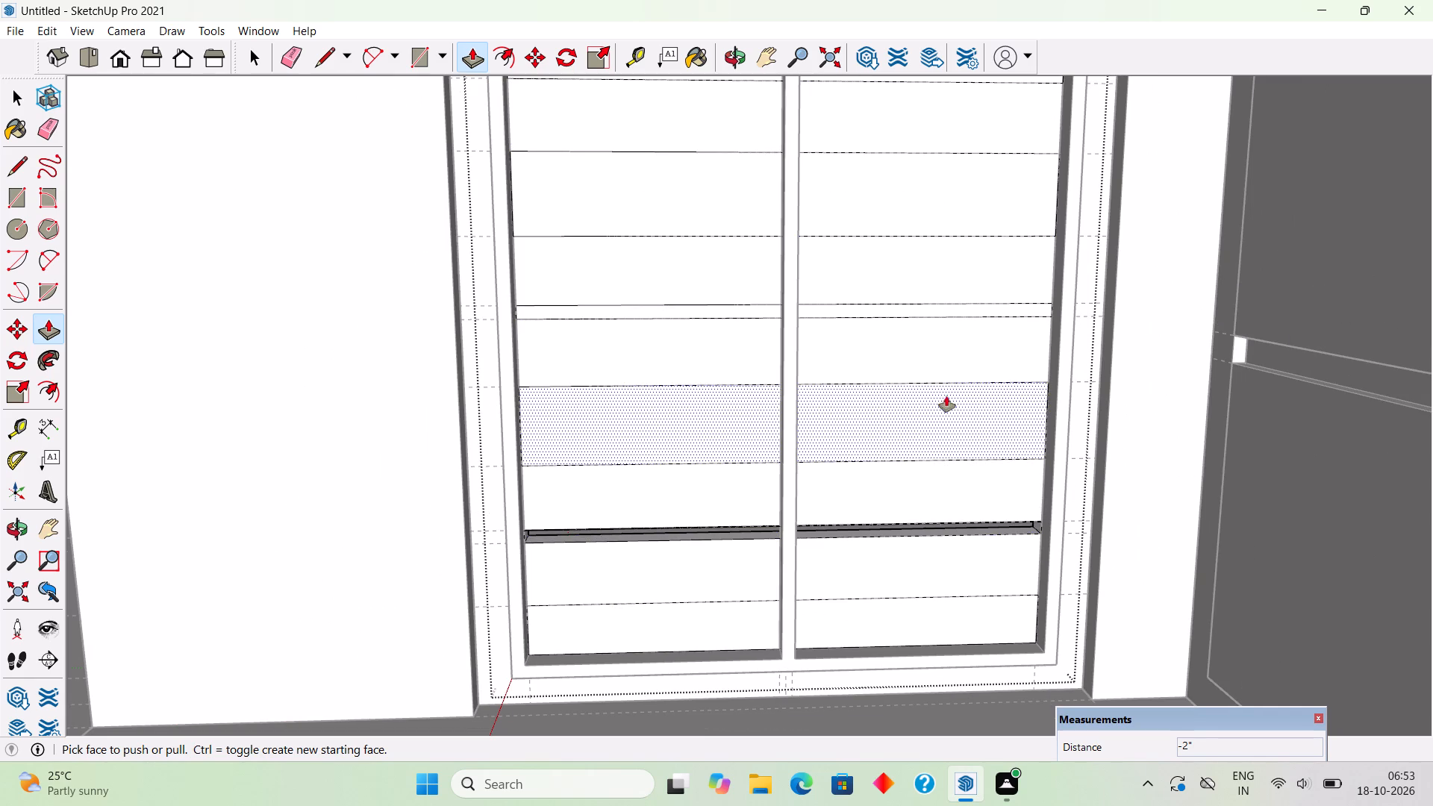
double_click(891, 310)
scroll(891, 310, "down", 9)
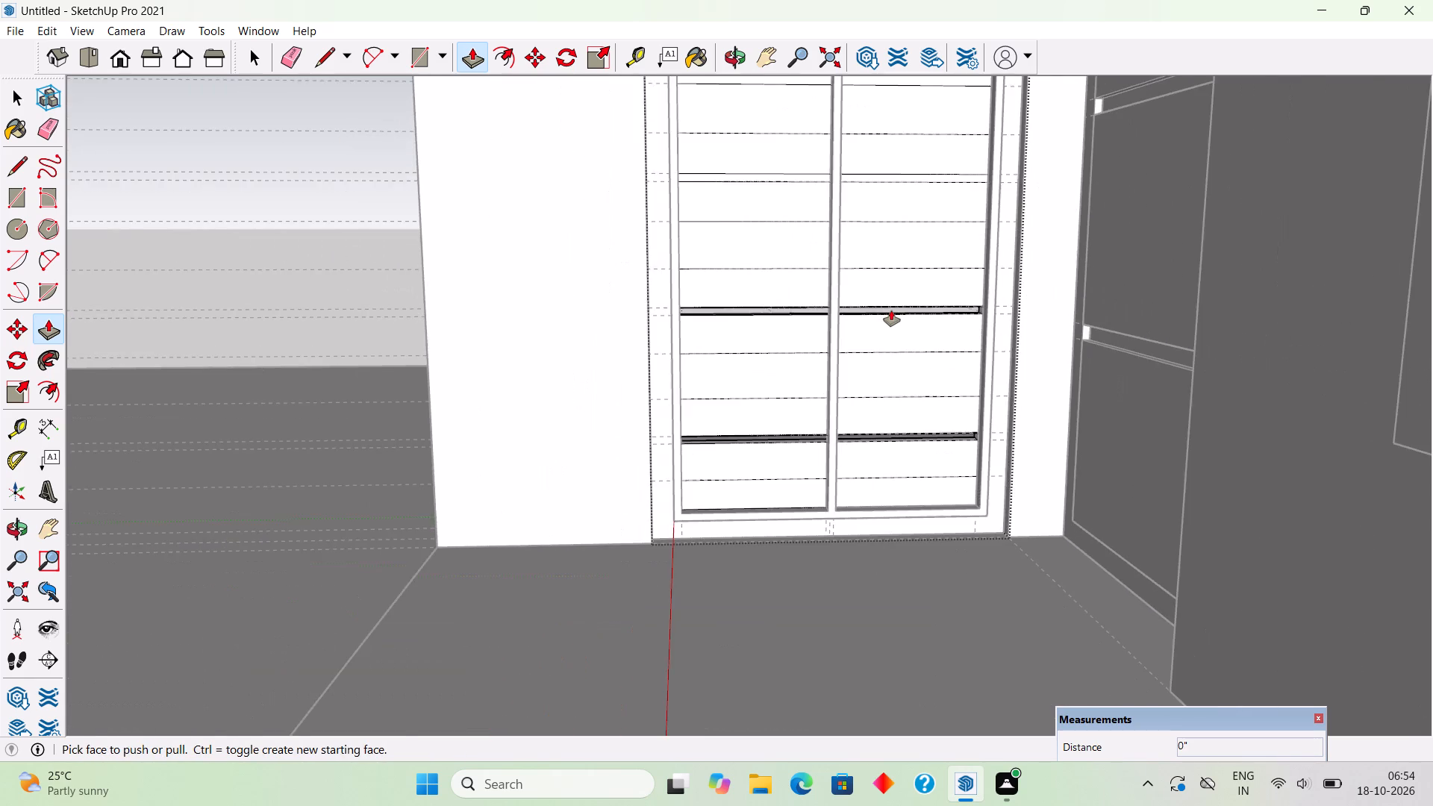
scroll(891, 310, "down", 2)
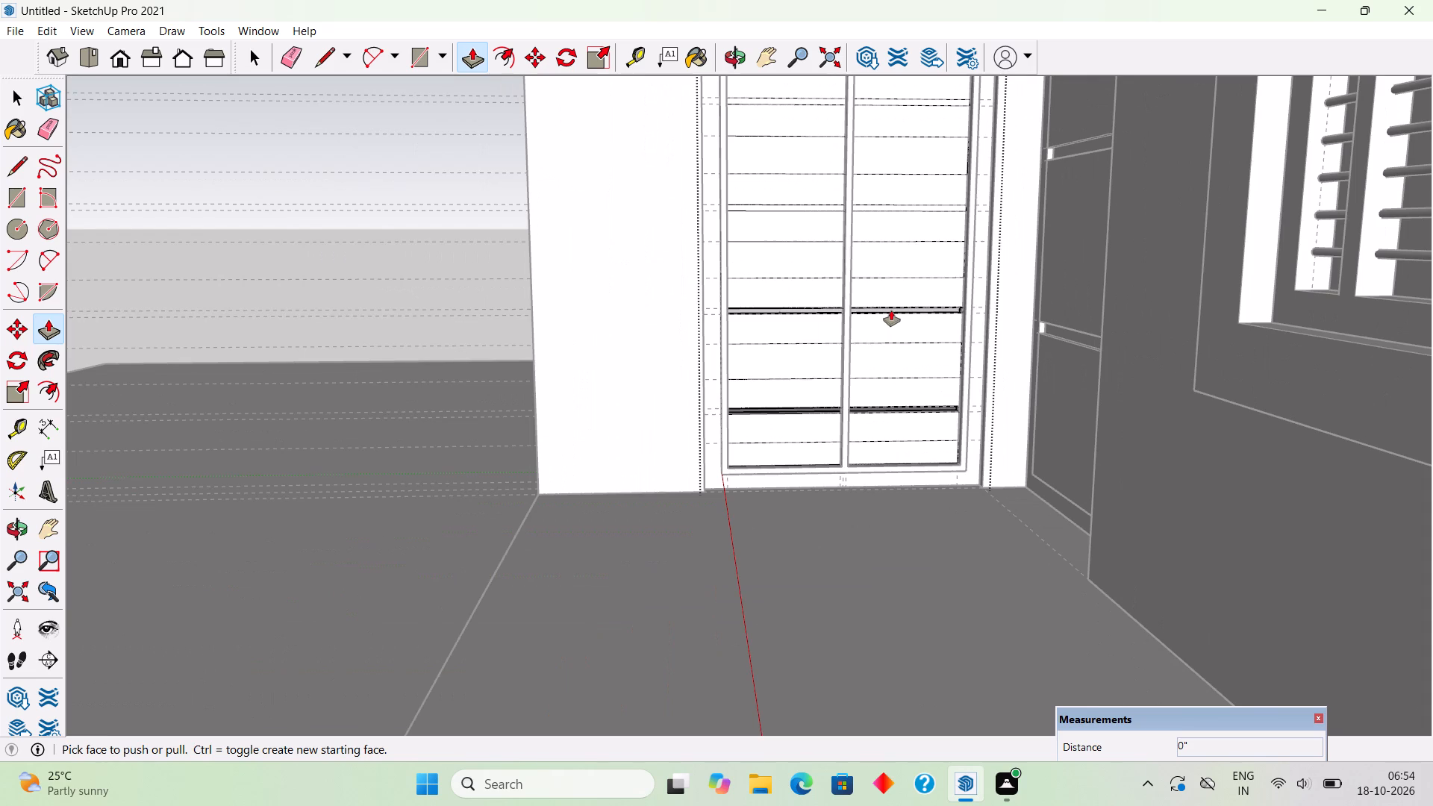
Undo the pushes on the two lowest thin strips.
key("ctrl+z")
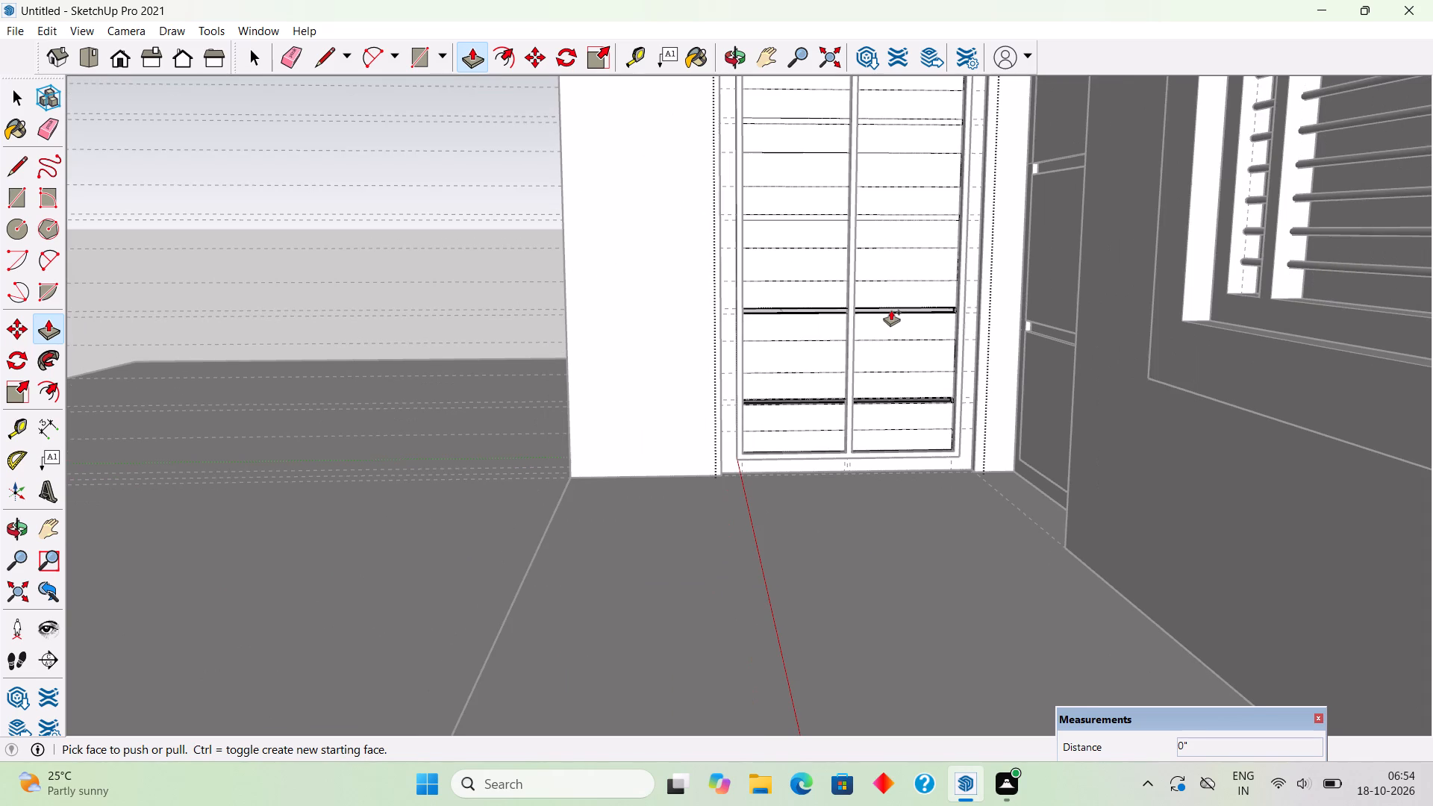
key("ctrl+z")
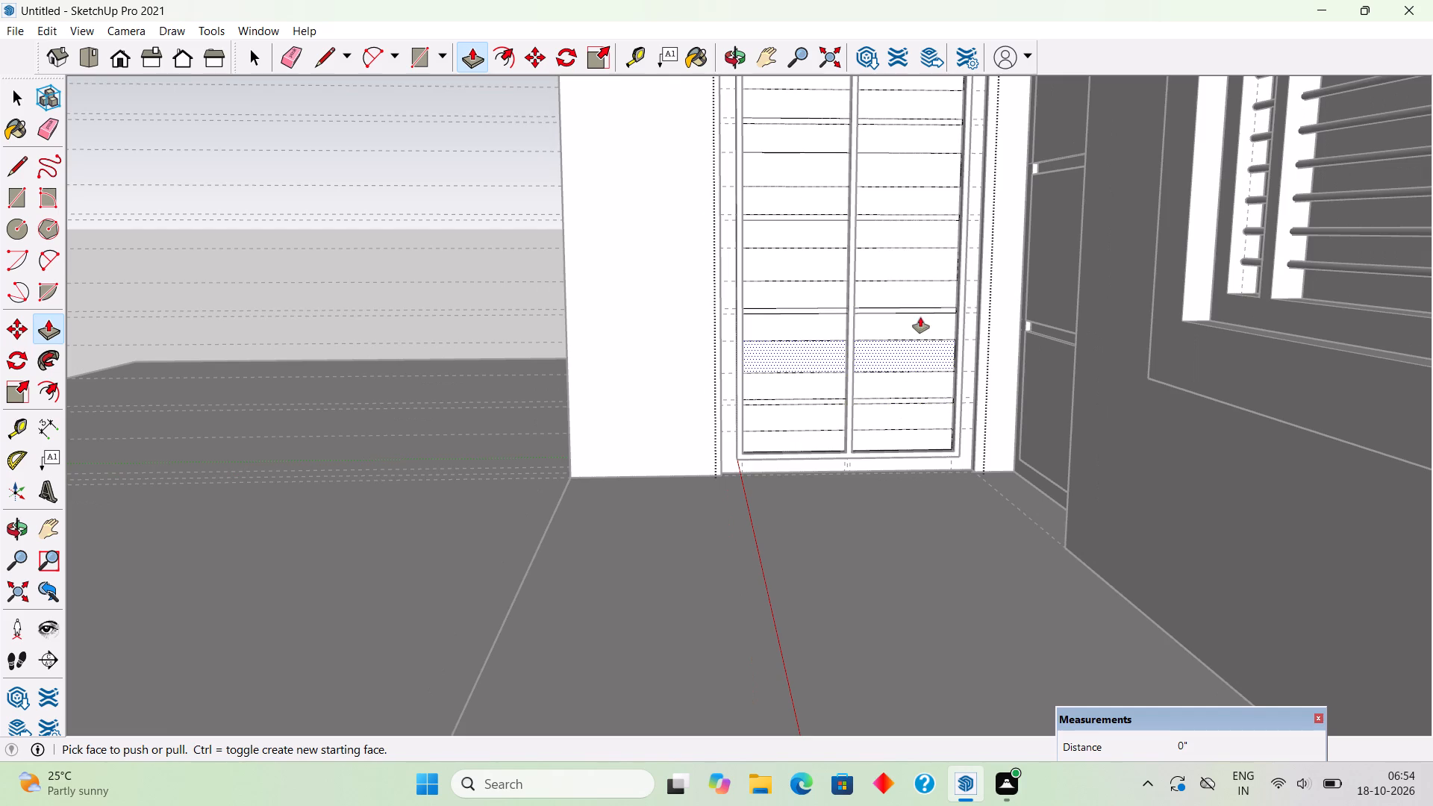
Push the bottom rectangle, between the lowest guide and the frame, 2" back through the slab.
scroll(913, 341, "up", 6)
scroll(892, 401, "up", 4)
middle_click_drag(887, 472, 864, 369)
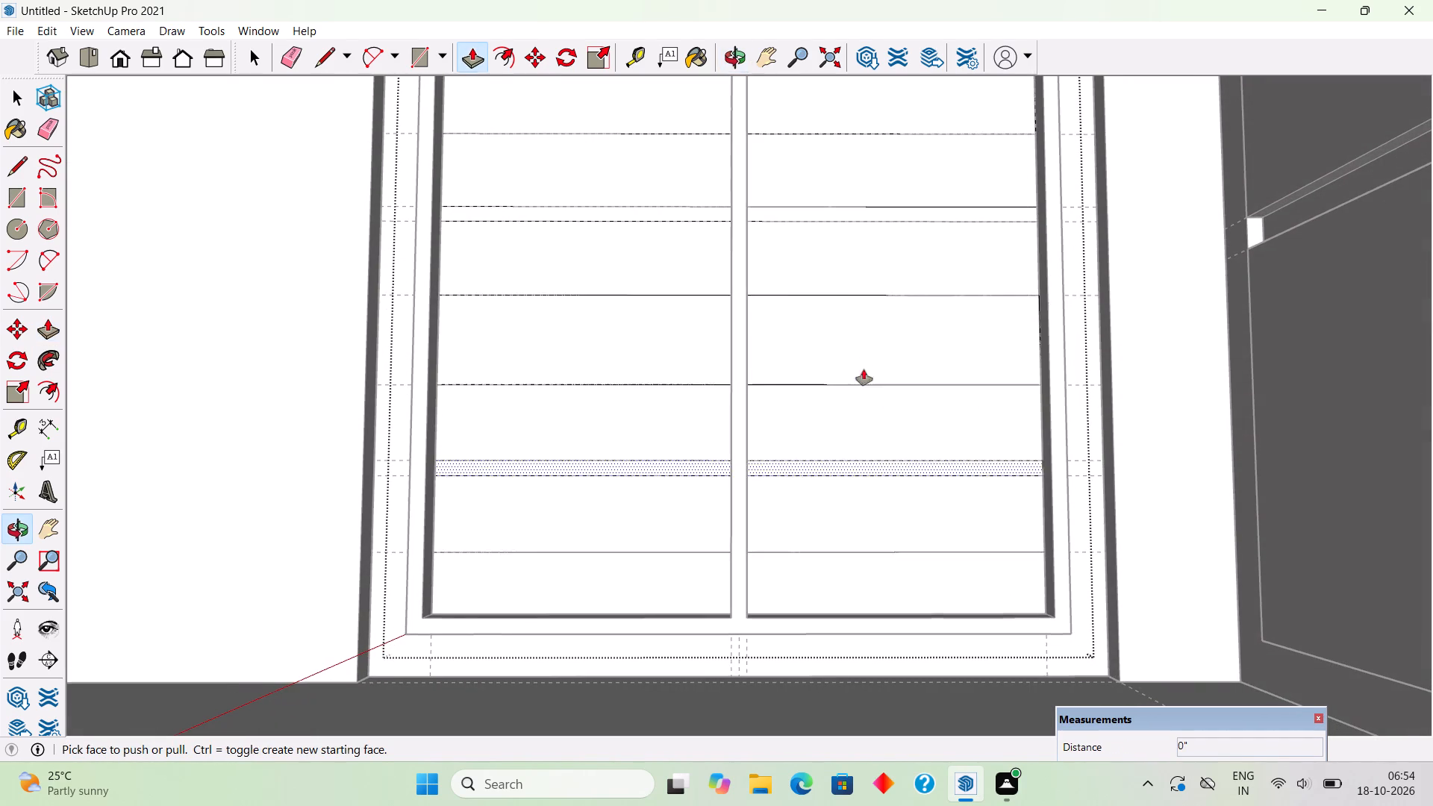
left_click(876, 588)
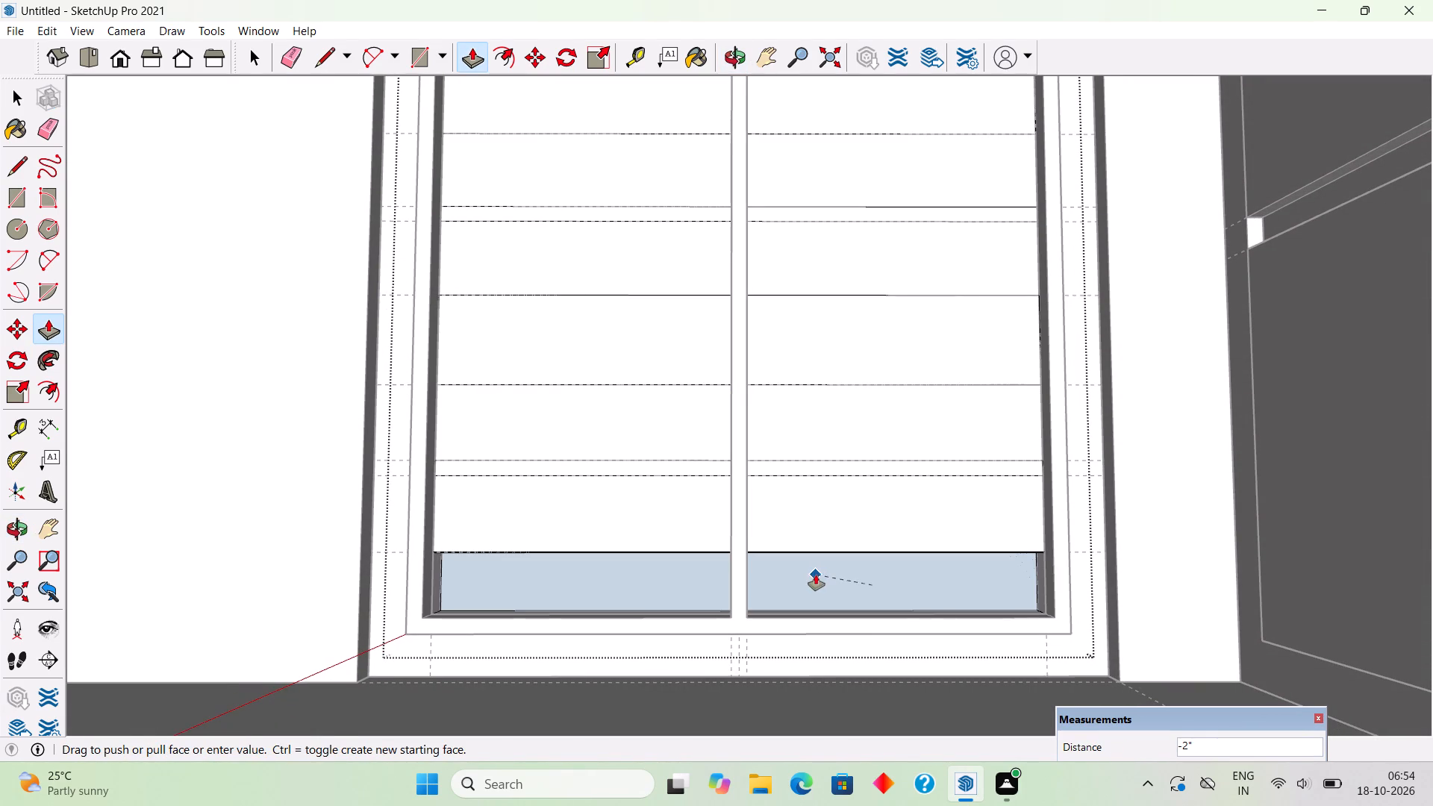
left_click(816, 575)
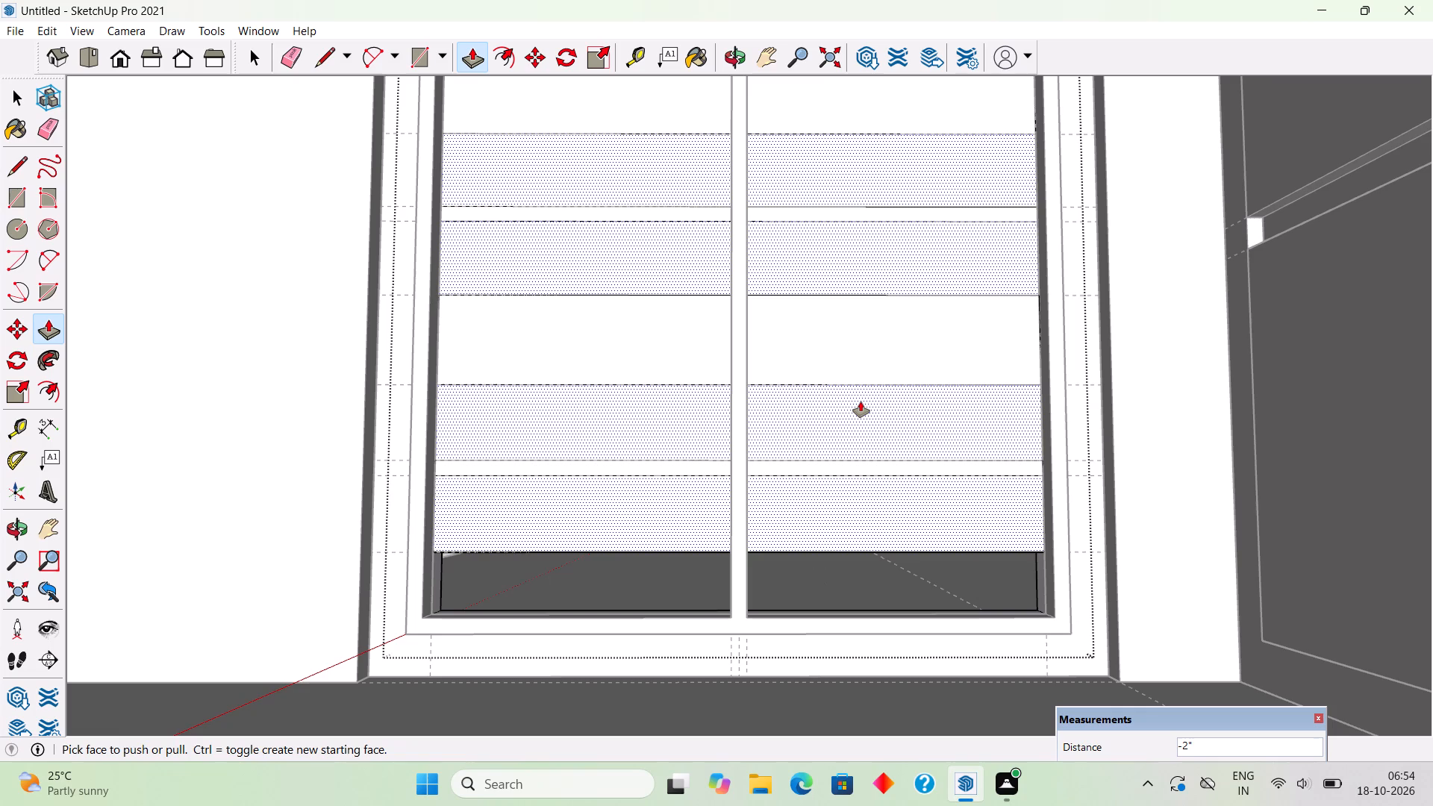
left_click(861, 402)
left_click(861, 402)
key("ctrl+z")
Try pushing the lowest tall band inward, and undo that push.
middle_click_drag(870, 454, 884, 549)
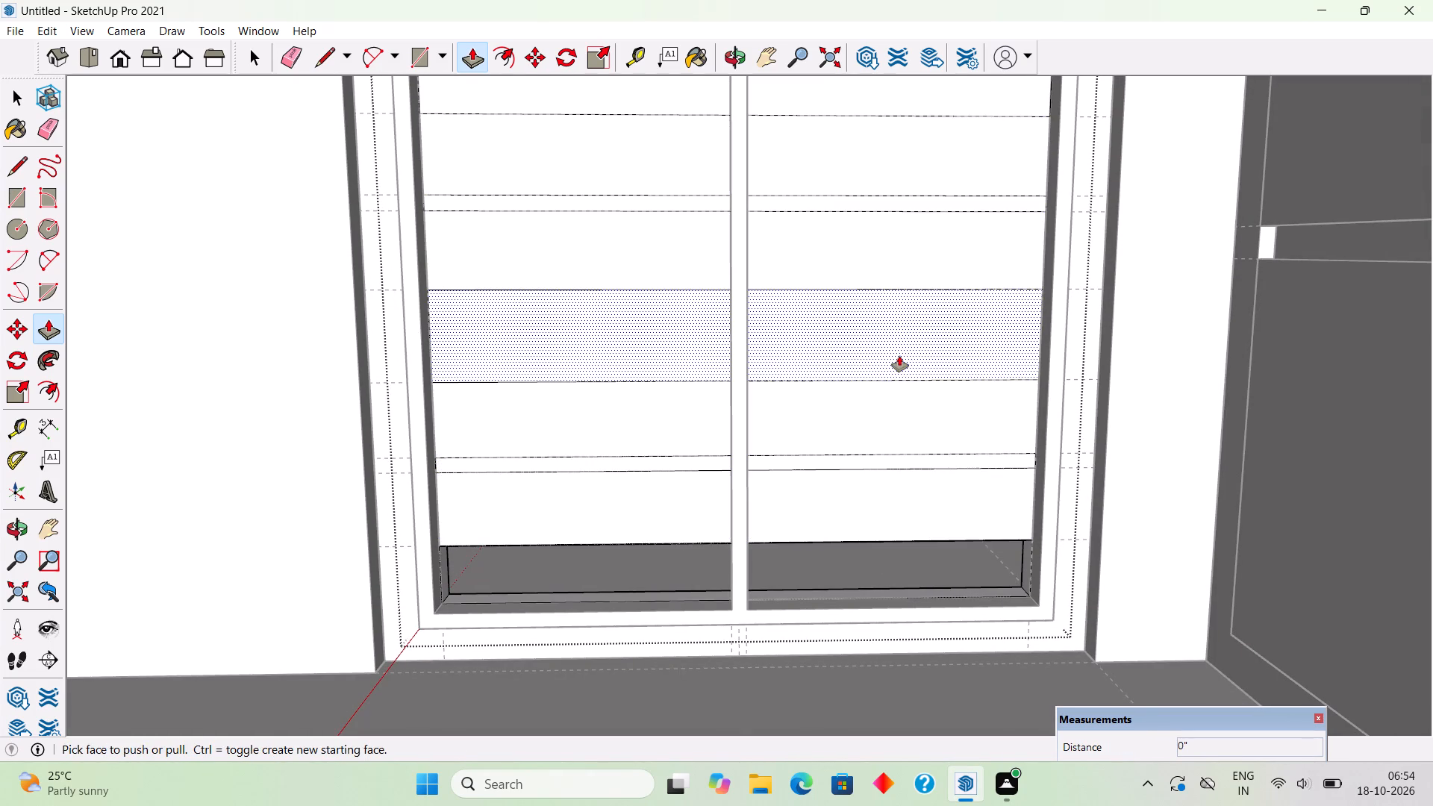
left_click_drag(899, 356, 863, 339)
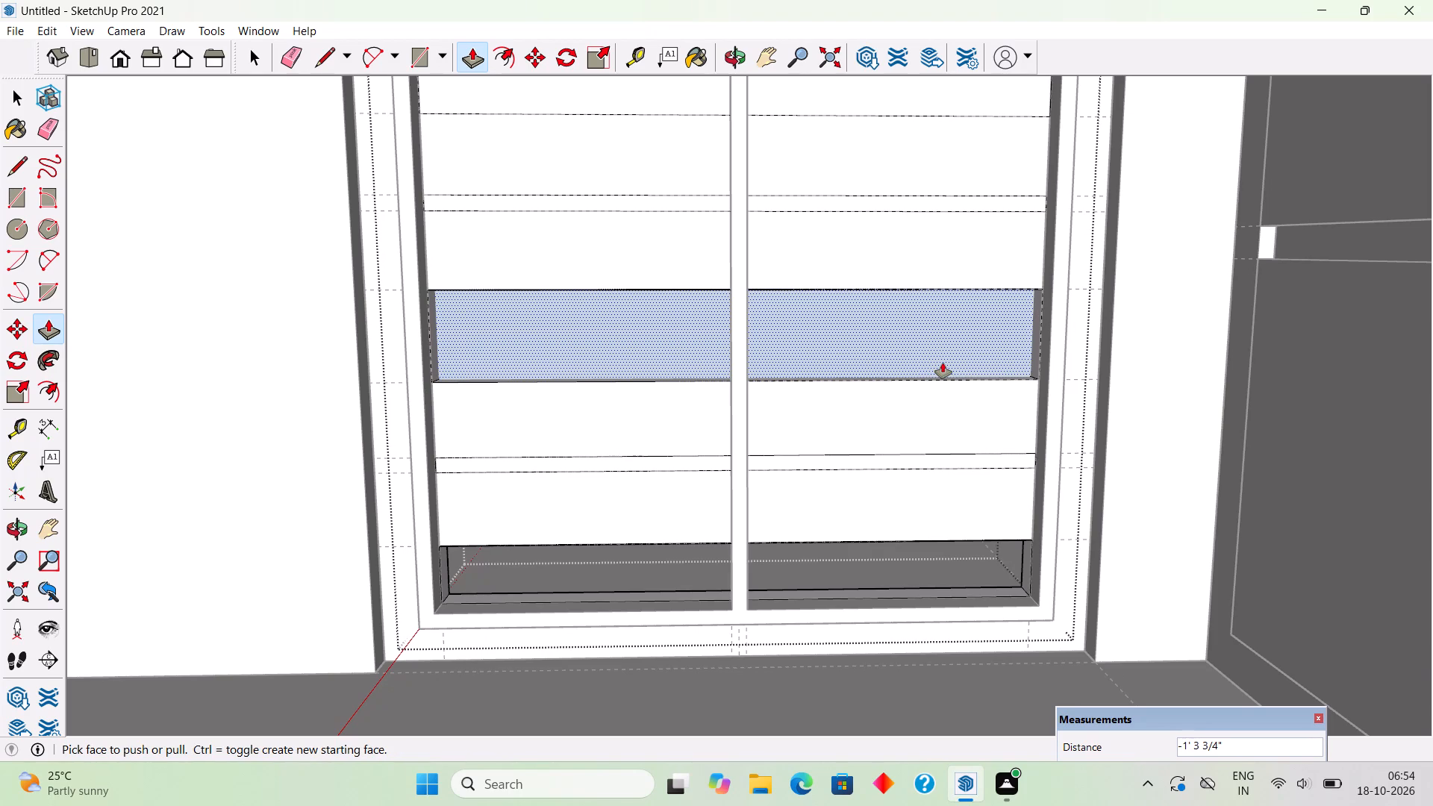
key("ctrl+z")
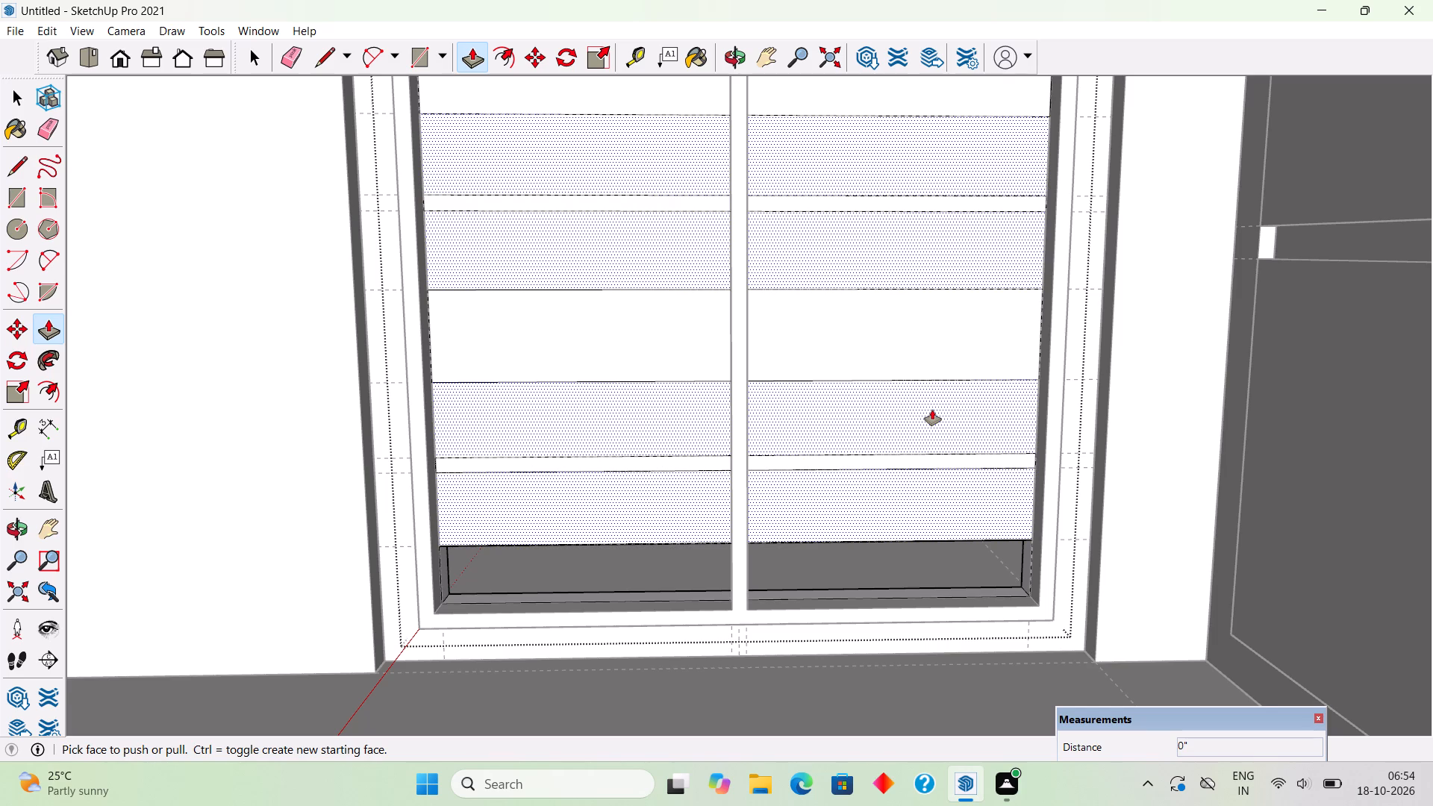
Push the slab face surrounding the bands 2" back to cut through the gaps between the tall bands and thin strips.
scroll(932, 410, "down", 19)
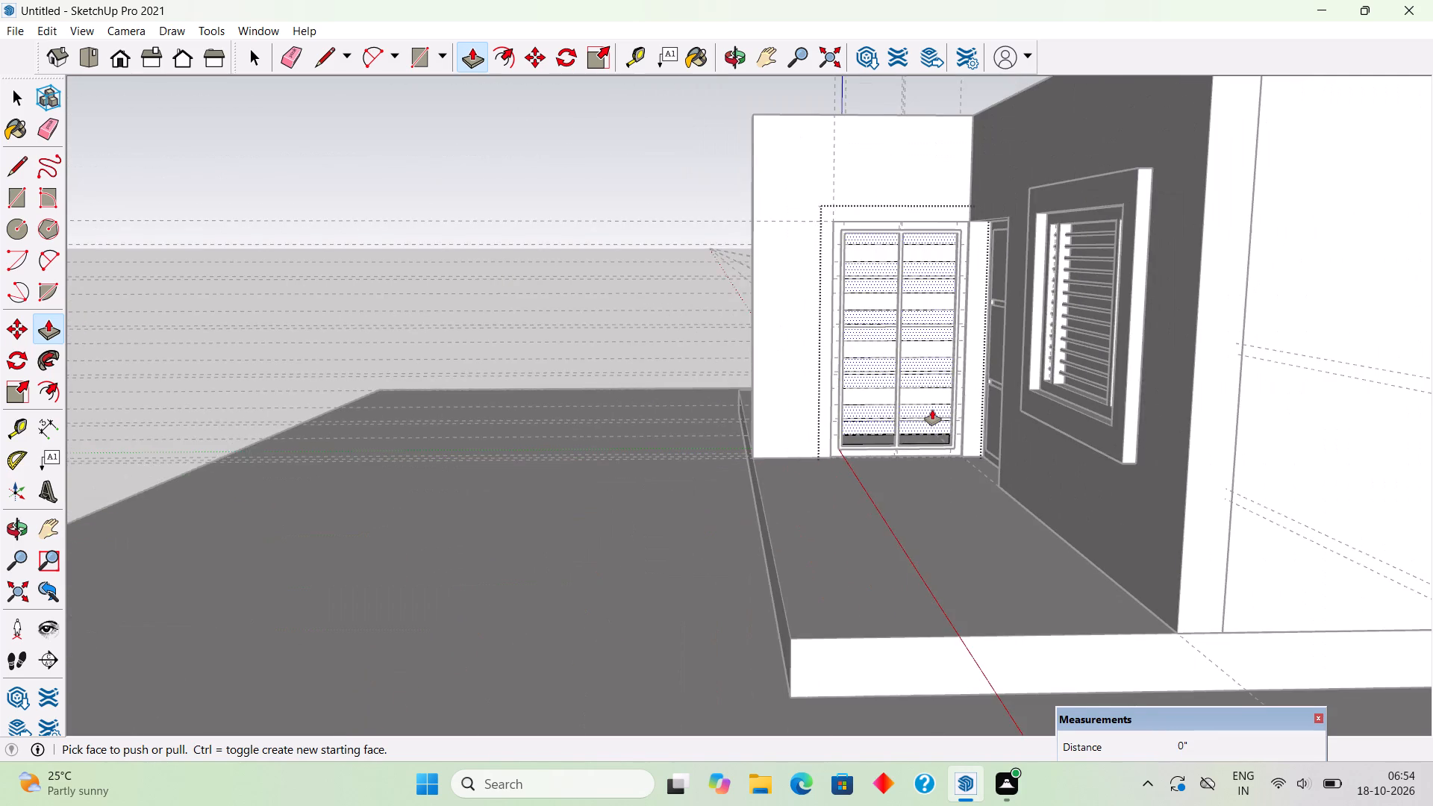
scroll(934, 275, "up", 10)
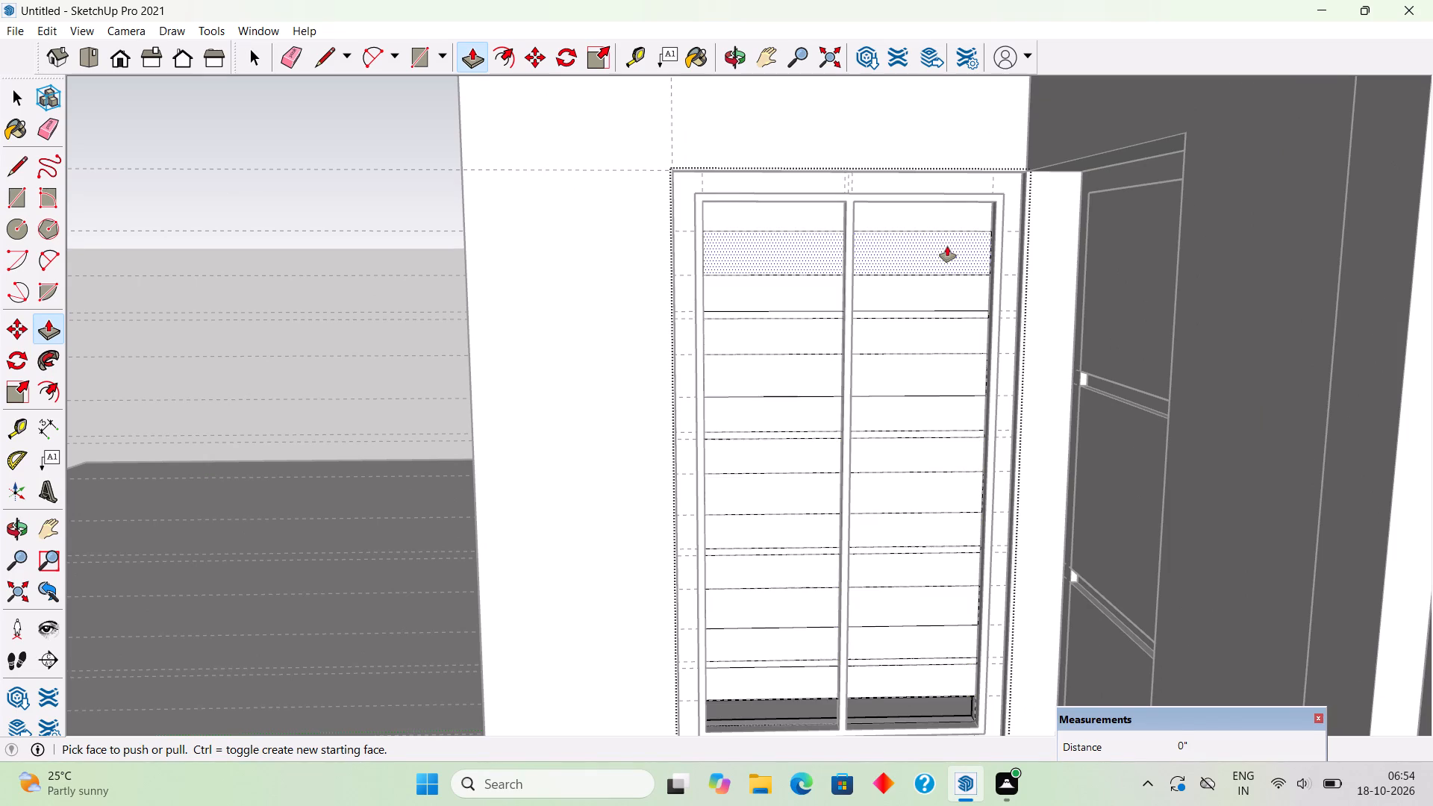
left_click(964, 216)
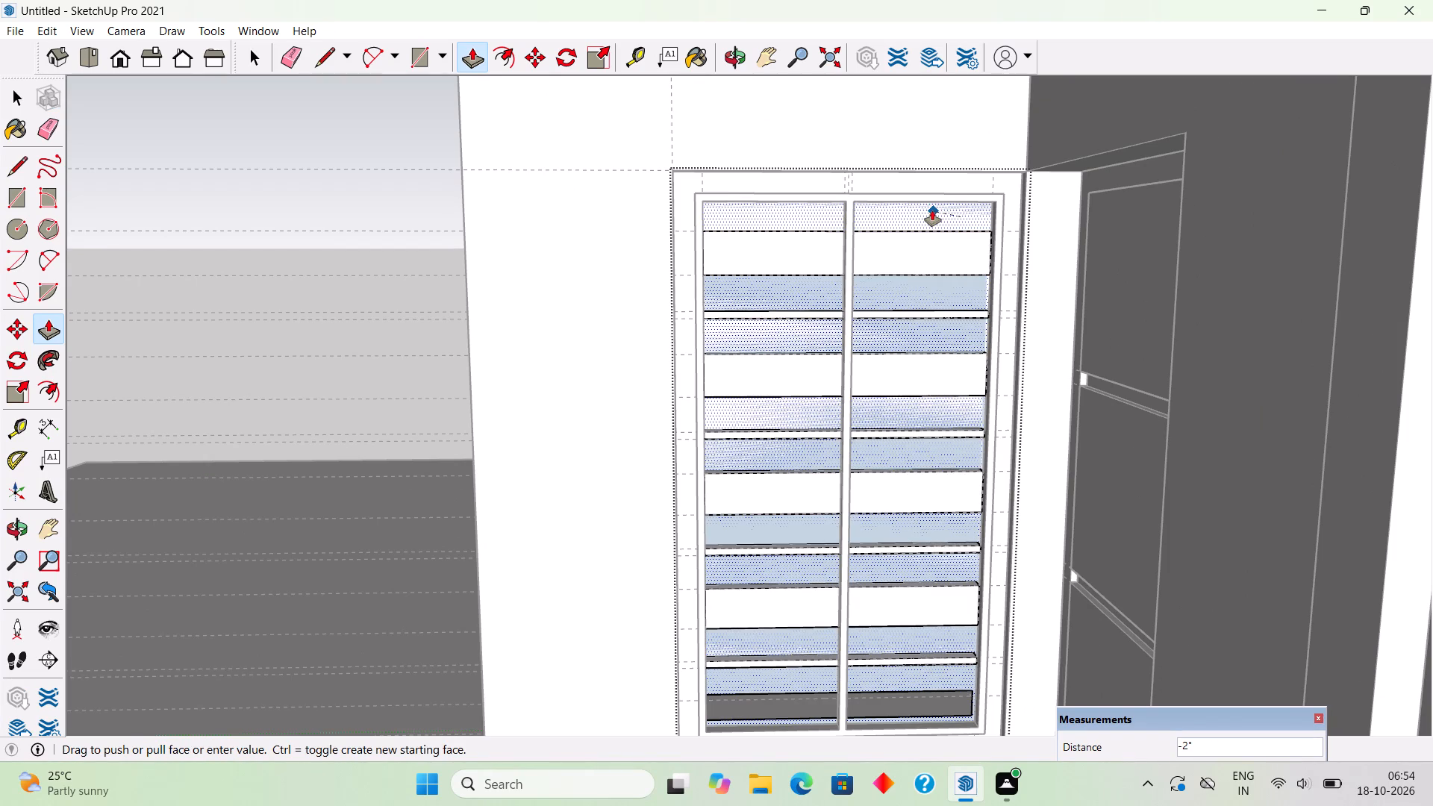
left_click(932, 210)
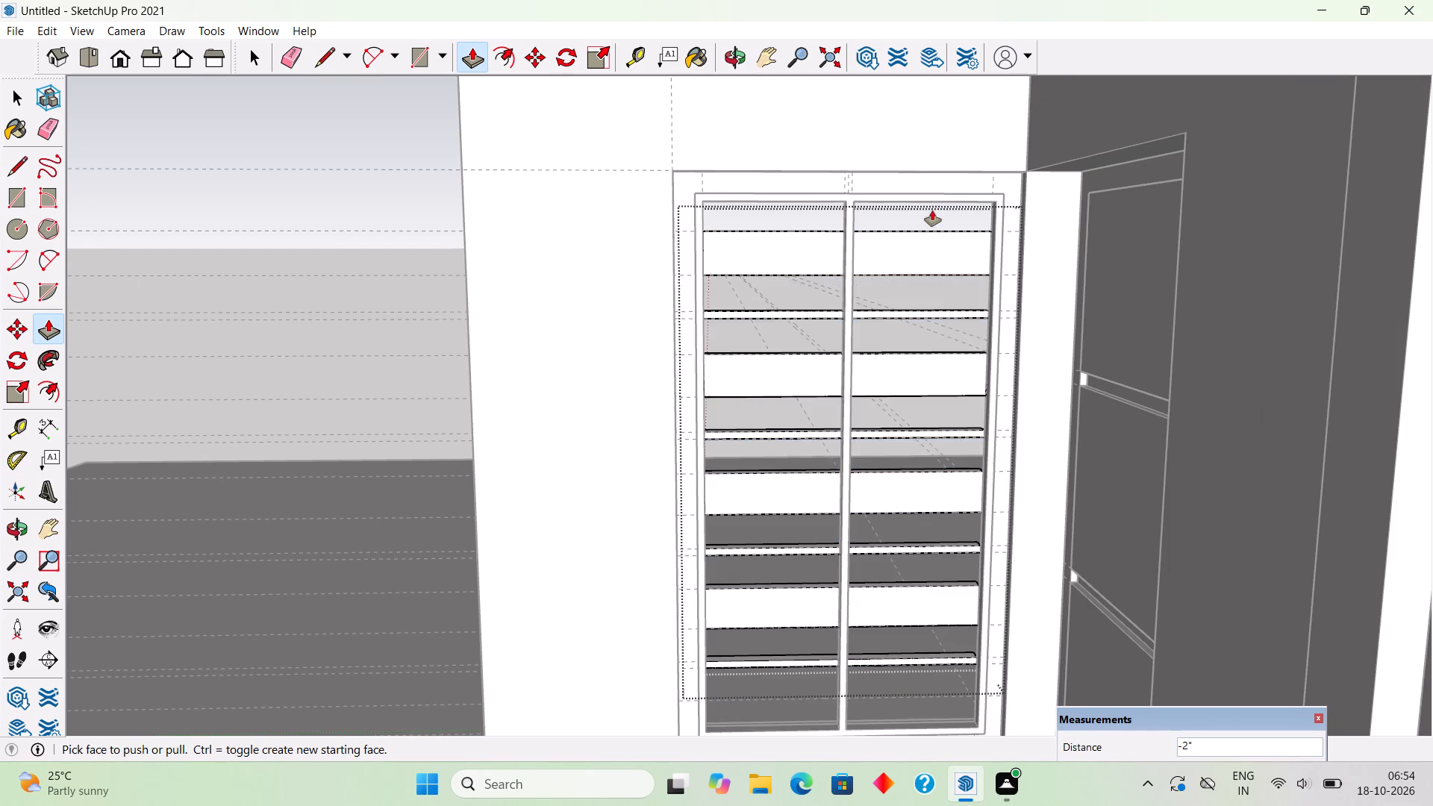
scroll(1041, 422, "down", 4)
middle_click_drag(999, 514, 972, 429)
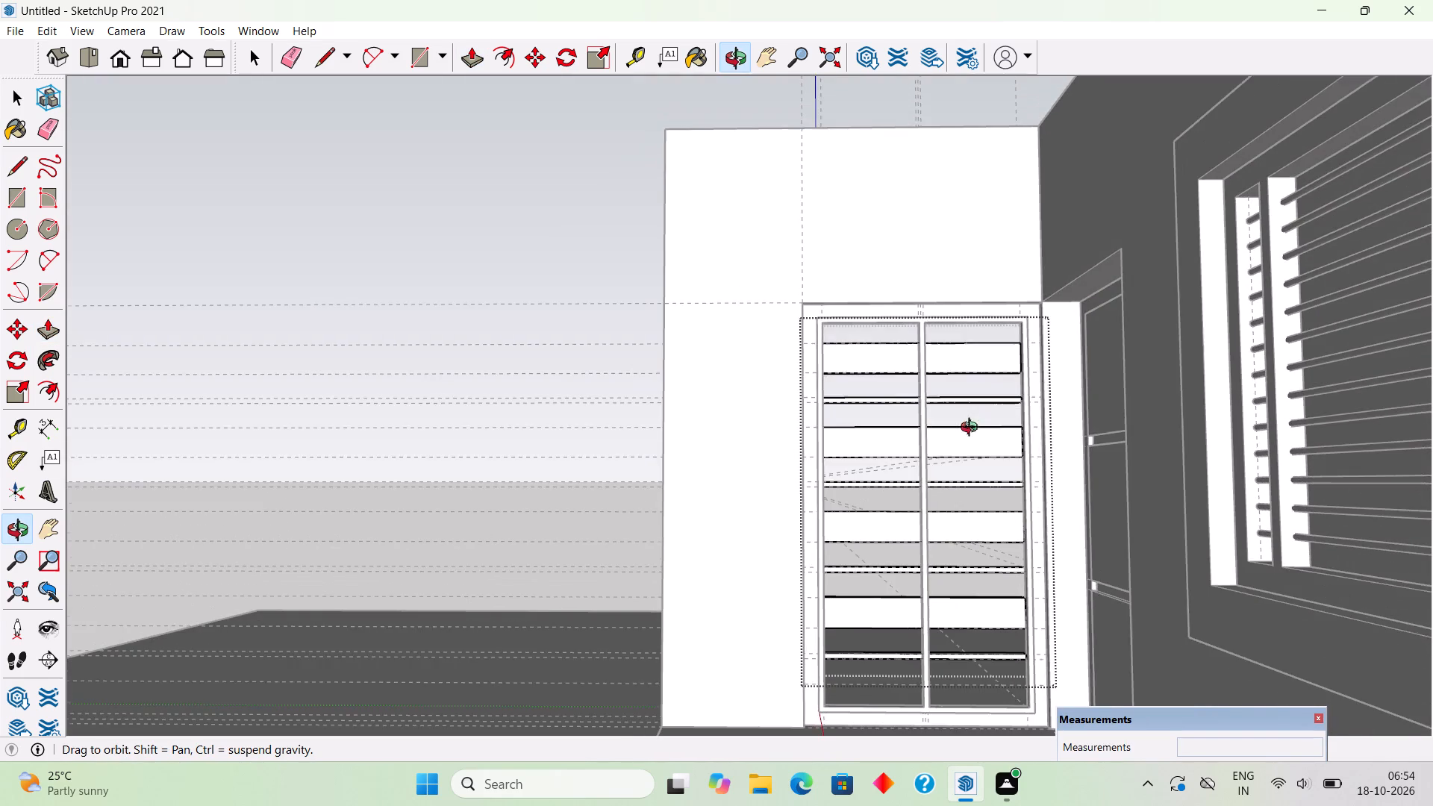
middle_click_drag(972, 429, 1003, 478)
key("space")
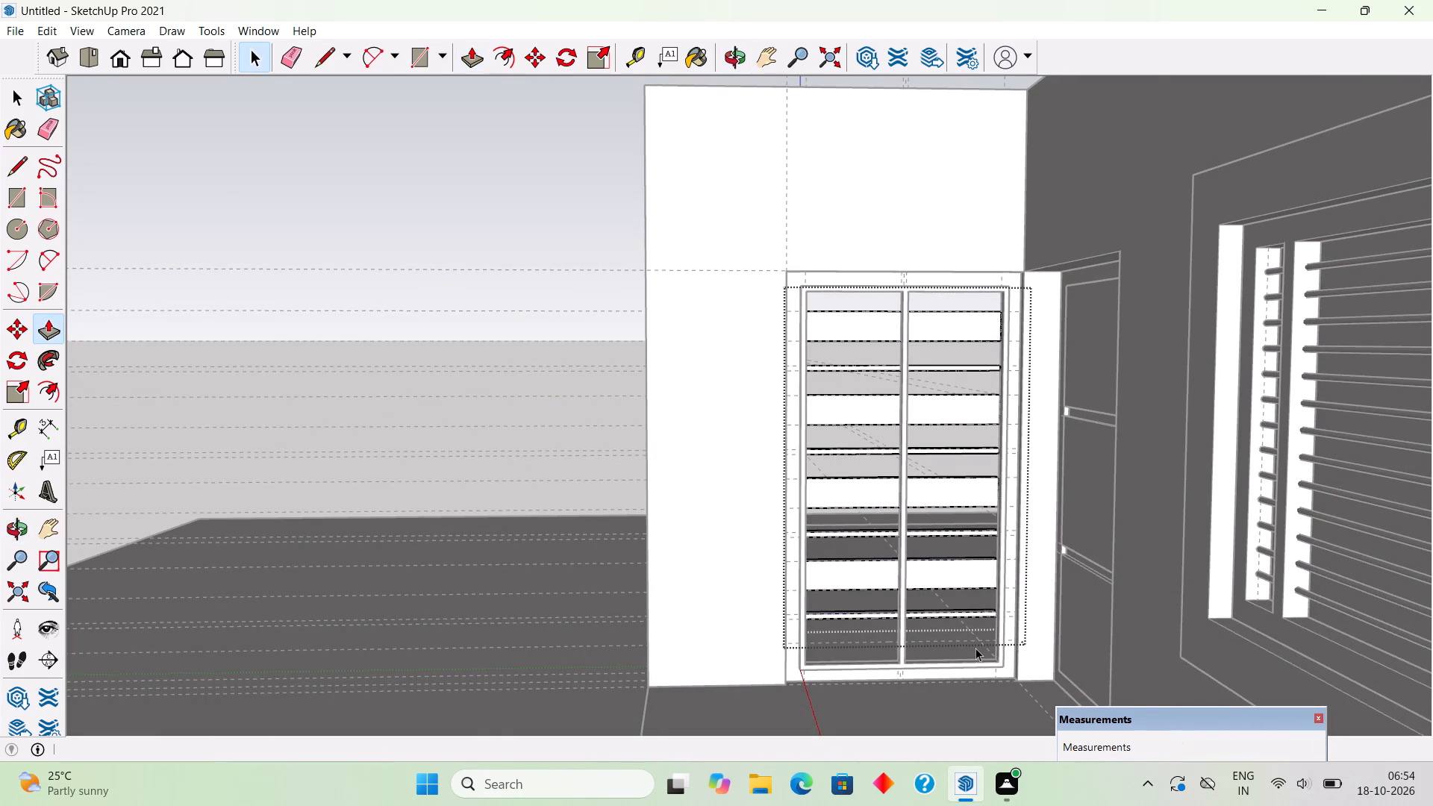
Redraw the bottom rectangle, about 3' 4" by 3 13/16", across both panes from the lowest guide to the frame's bottom inner corner.
scroll(975, 648, "up", 11)
middle_click_drag(948, 635, 899, 575)
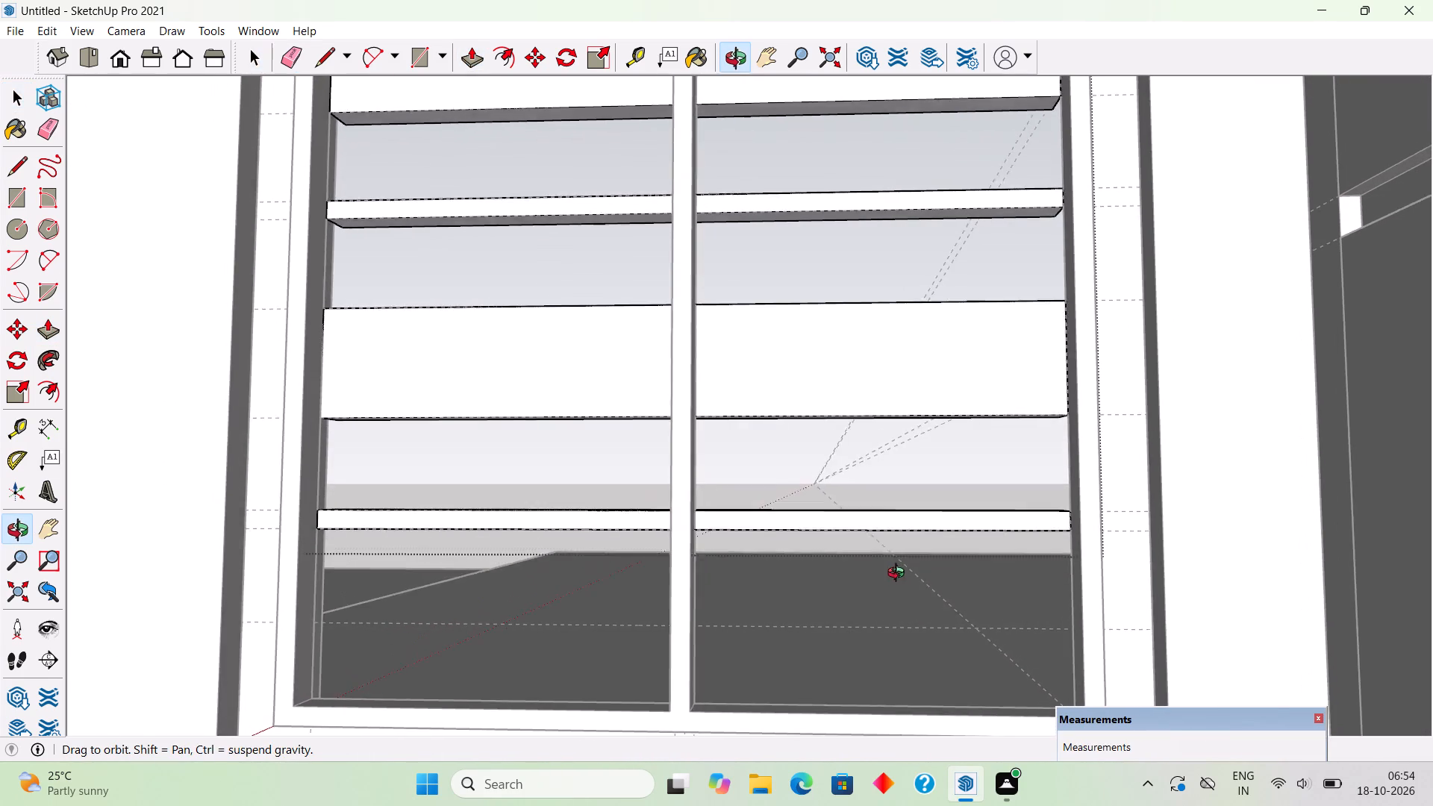
middle_click_drag(899, 575, 898, 564)
scroll(479, 631, "up", 3)
scroll(401, 602, "down", 2)
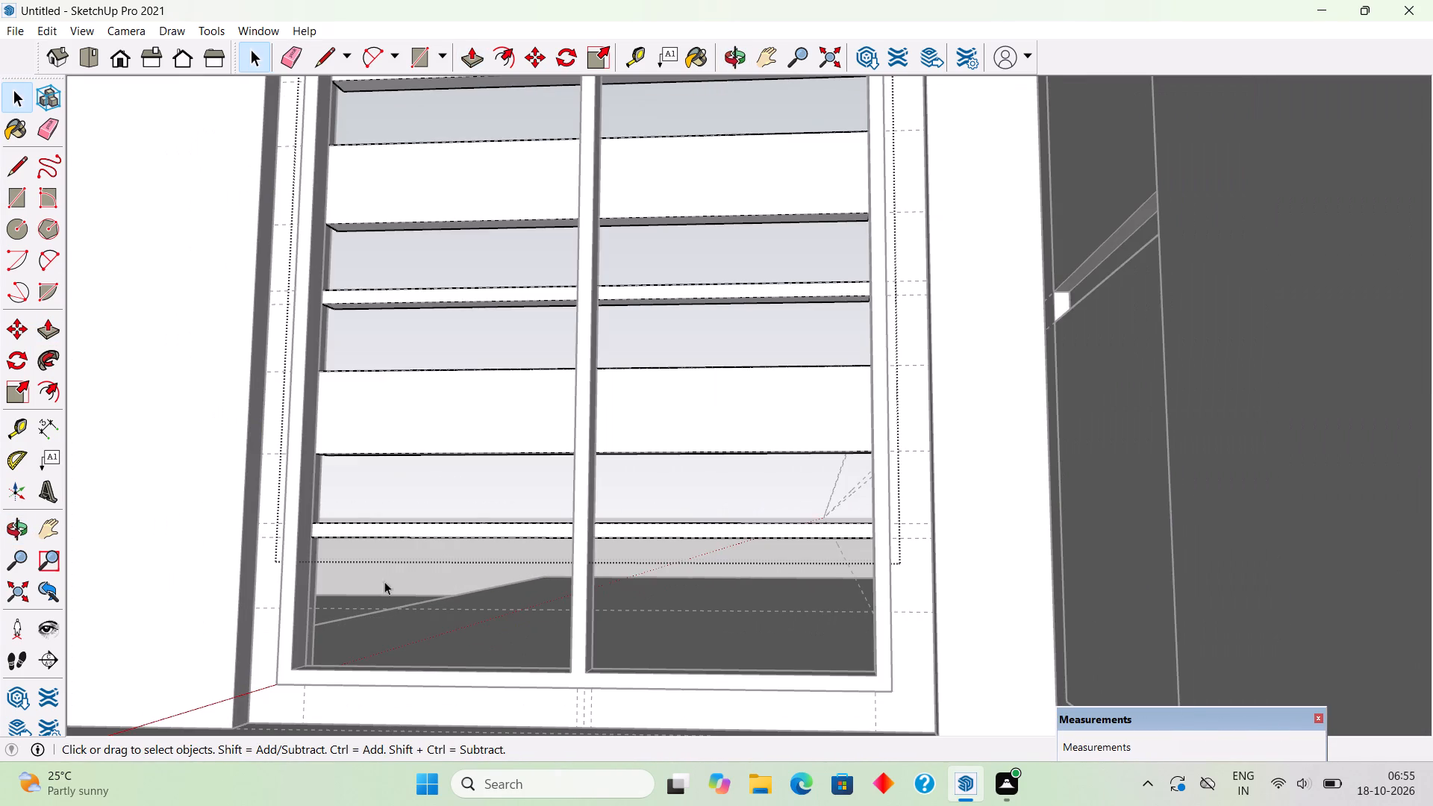
middle_click_drag(400, 557, 451, 549)
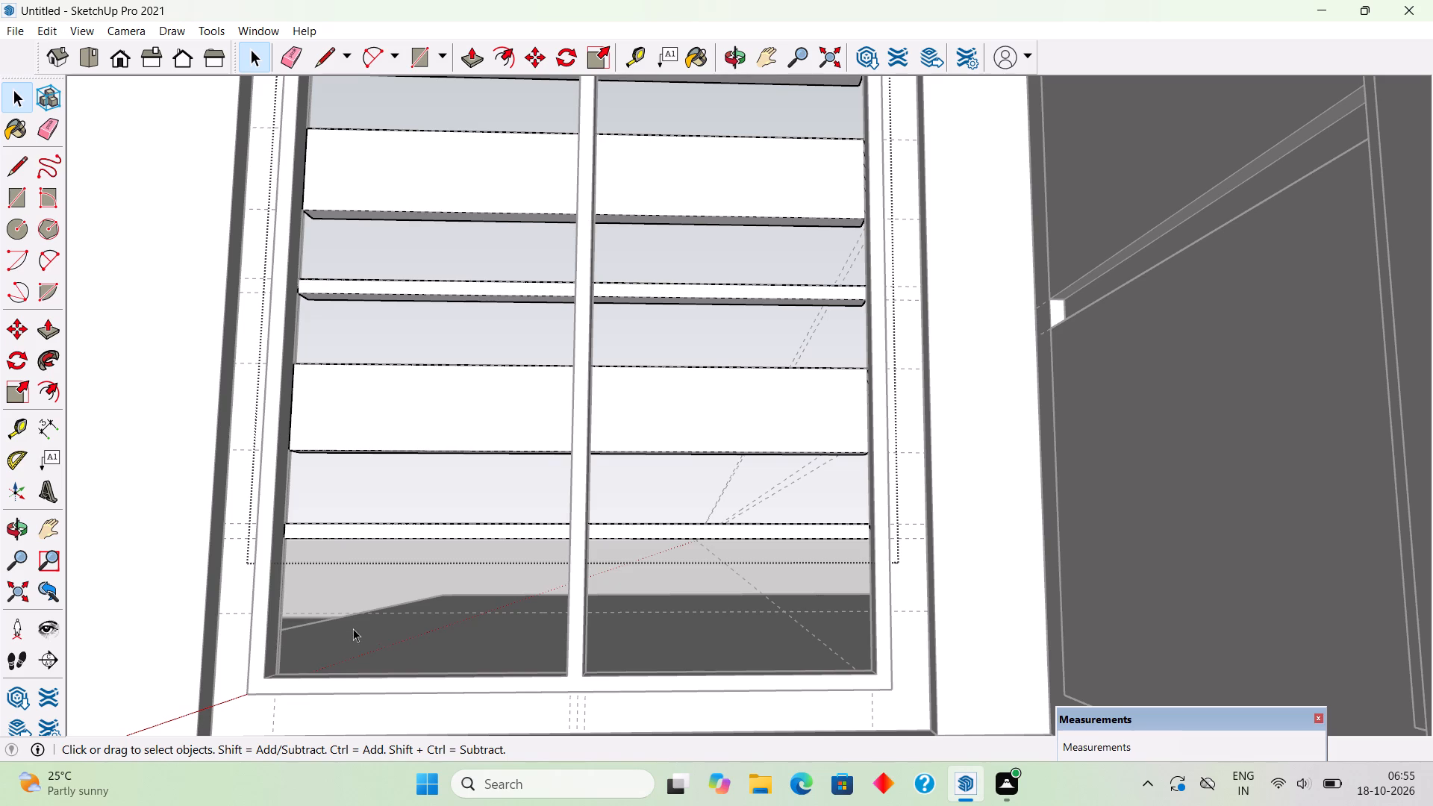
key("r")
left_click(281, 612)
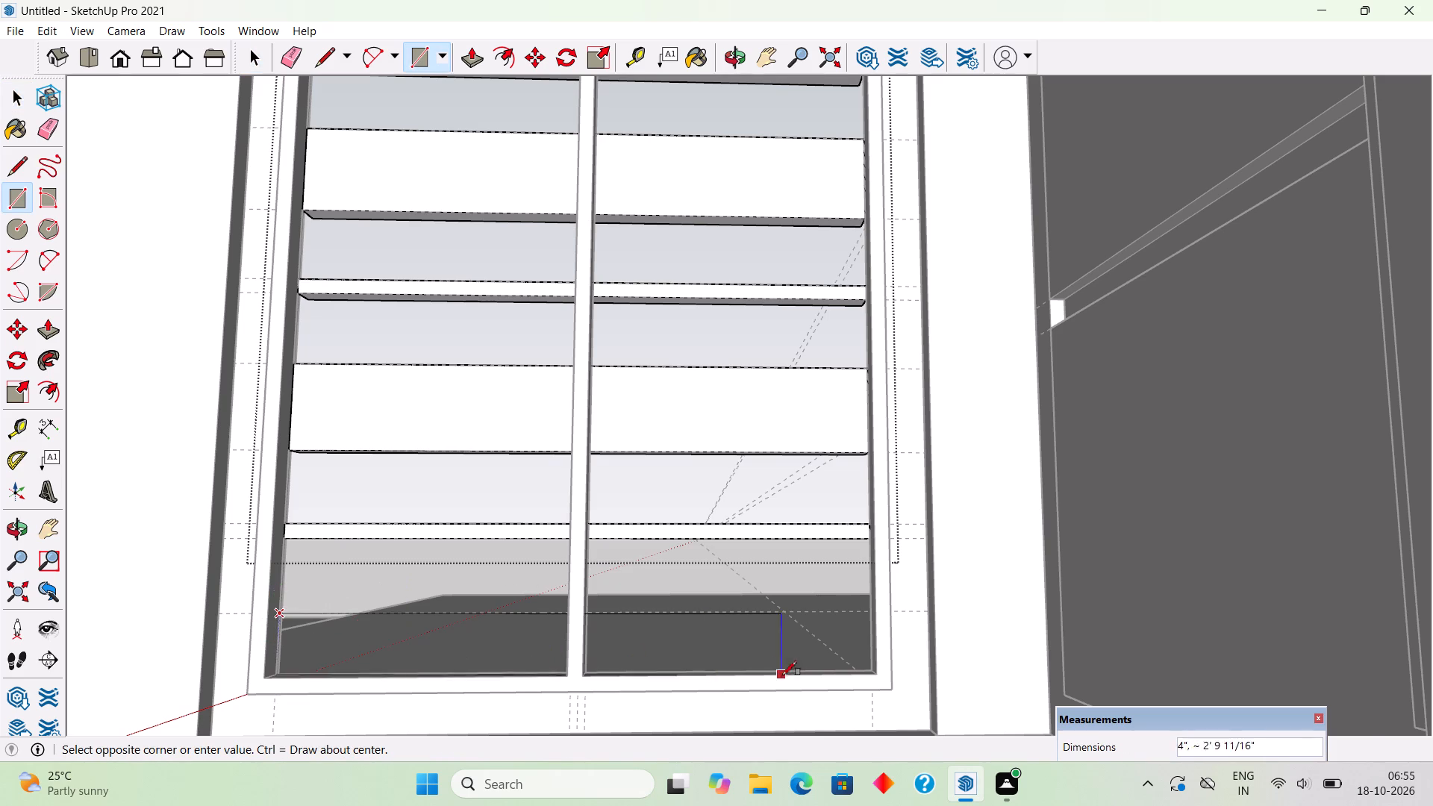
scroll(806, 653, "up", 4)
scroll(884, 672, "up", 2)
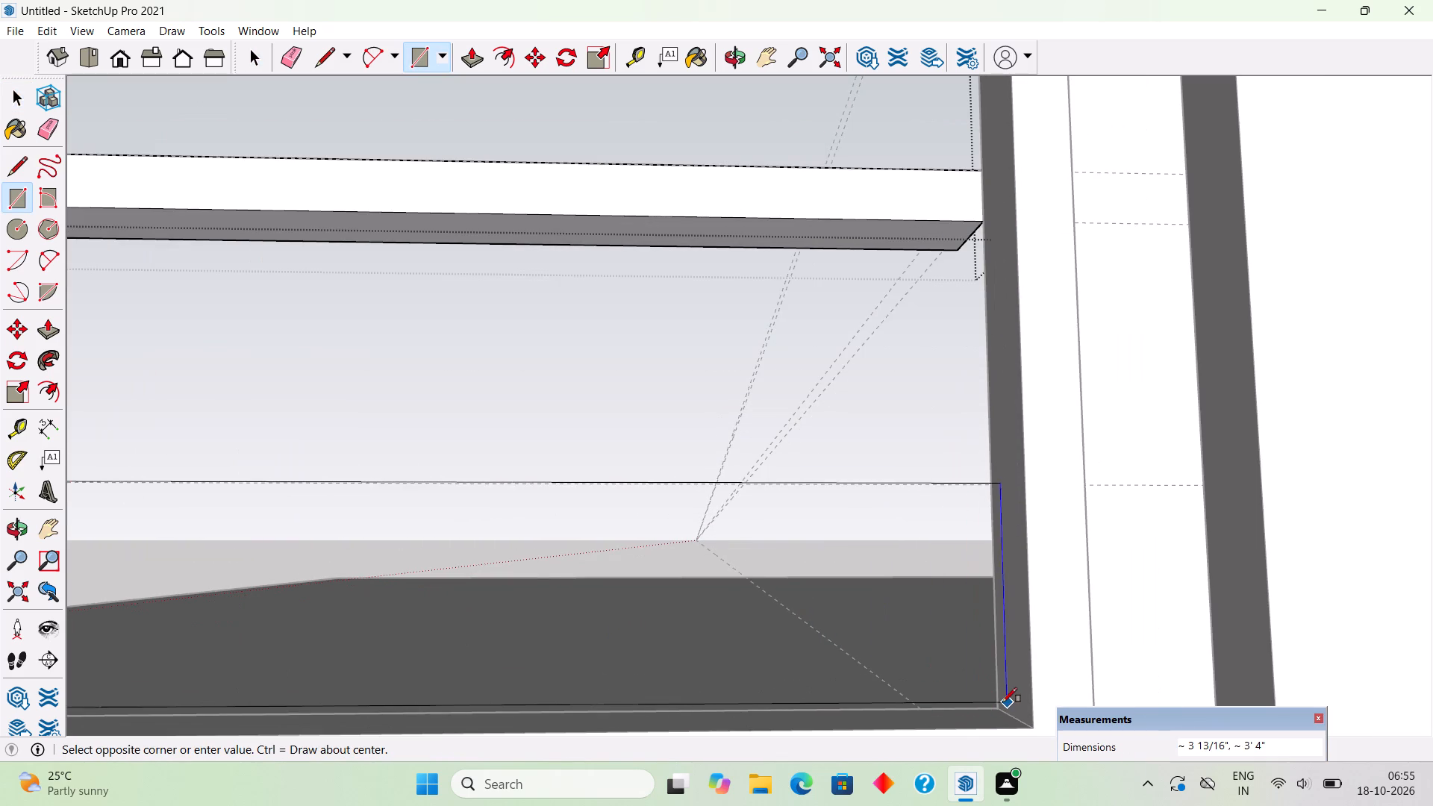
left_click(1002, 702)
scroll(993, 697, "down", 5)
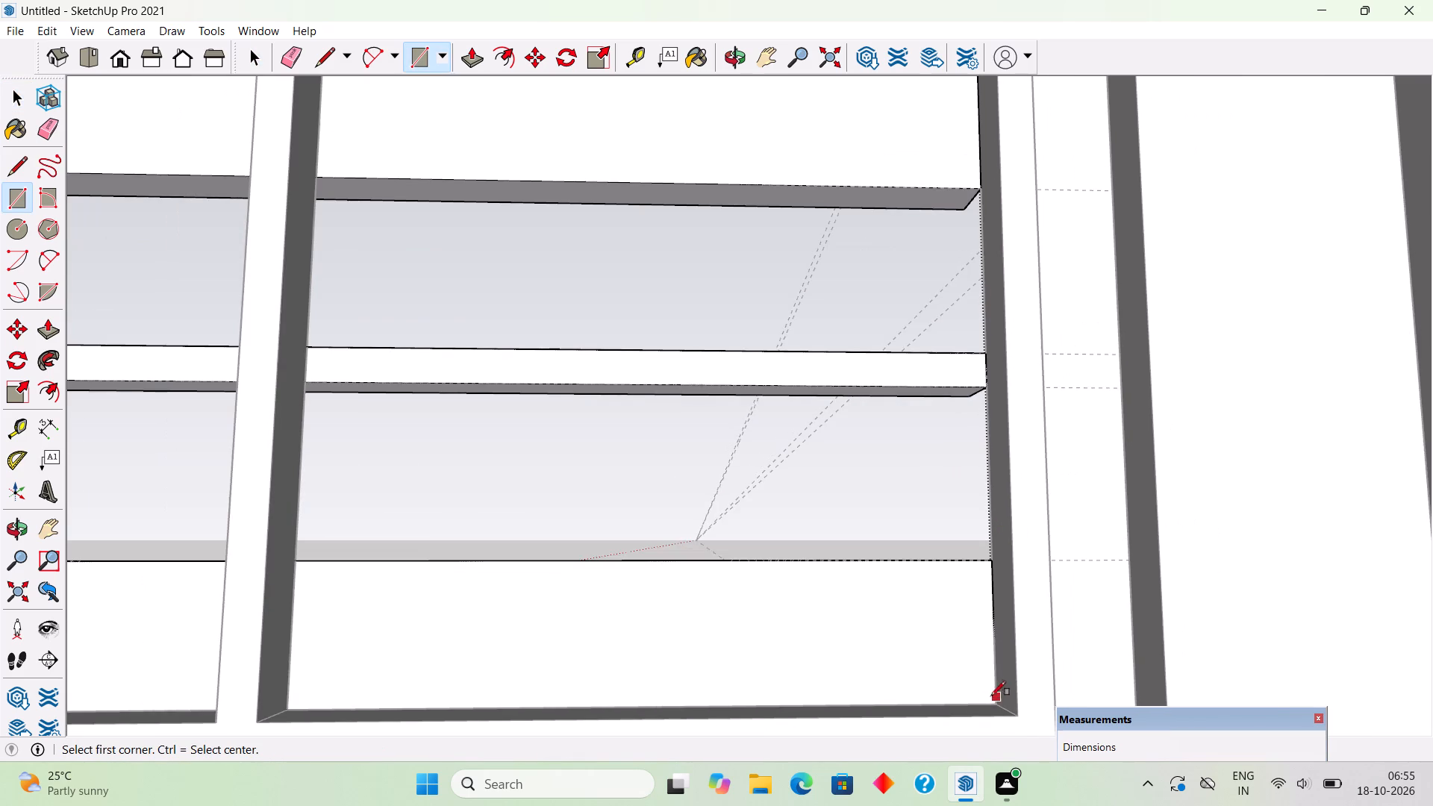
Push/Pull the bottom rectangle 2" so its depth matches the bands and strips above it.
middle_click_drag(981, 689, 1431, 690)
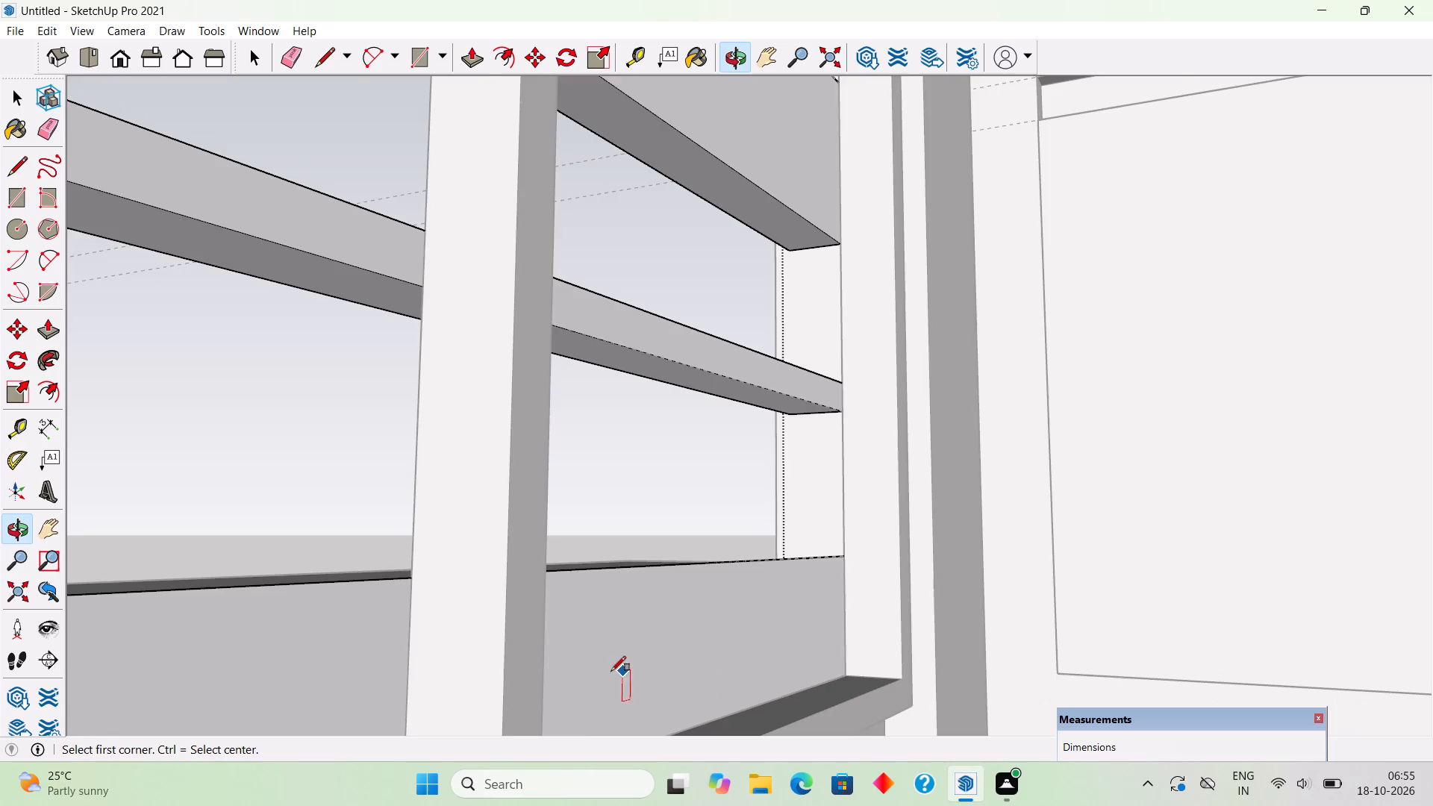
middle_click_drag(557, 666, 860, 667)
scroll(860, 667, "down", 3)
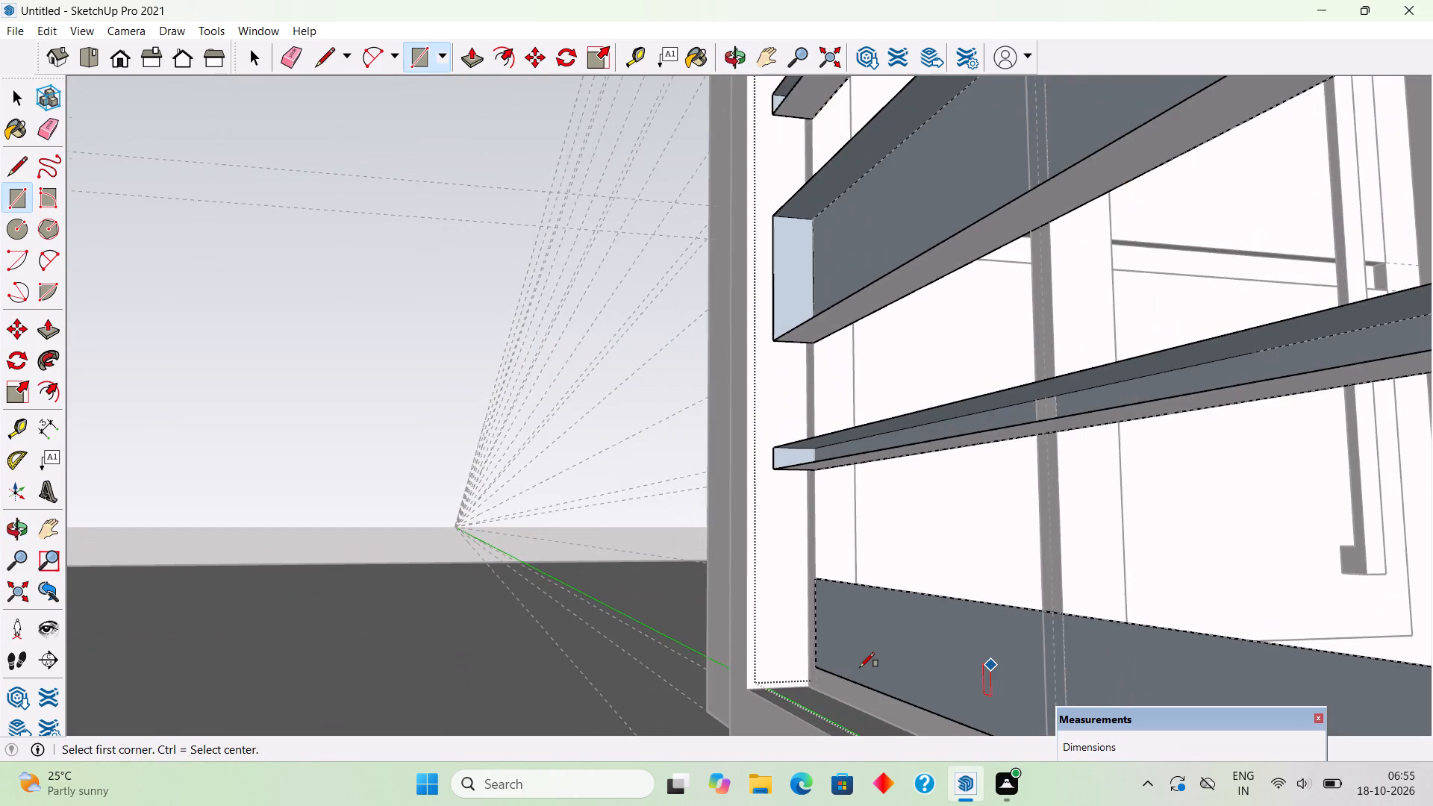
scroll(860, 667, "down", 5)
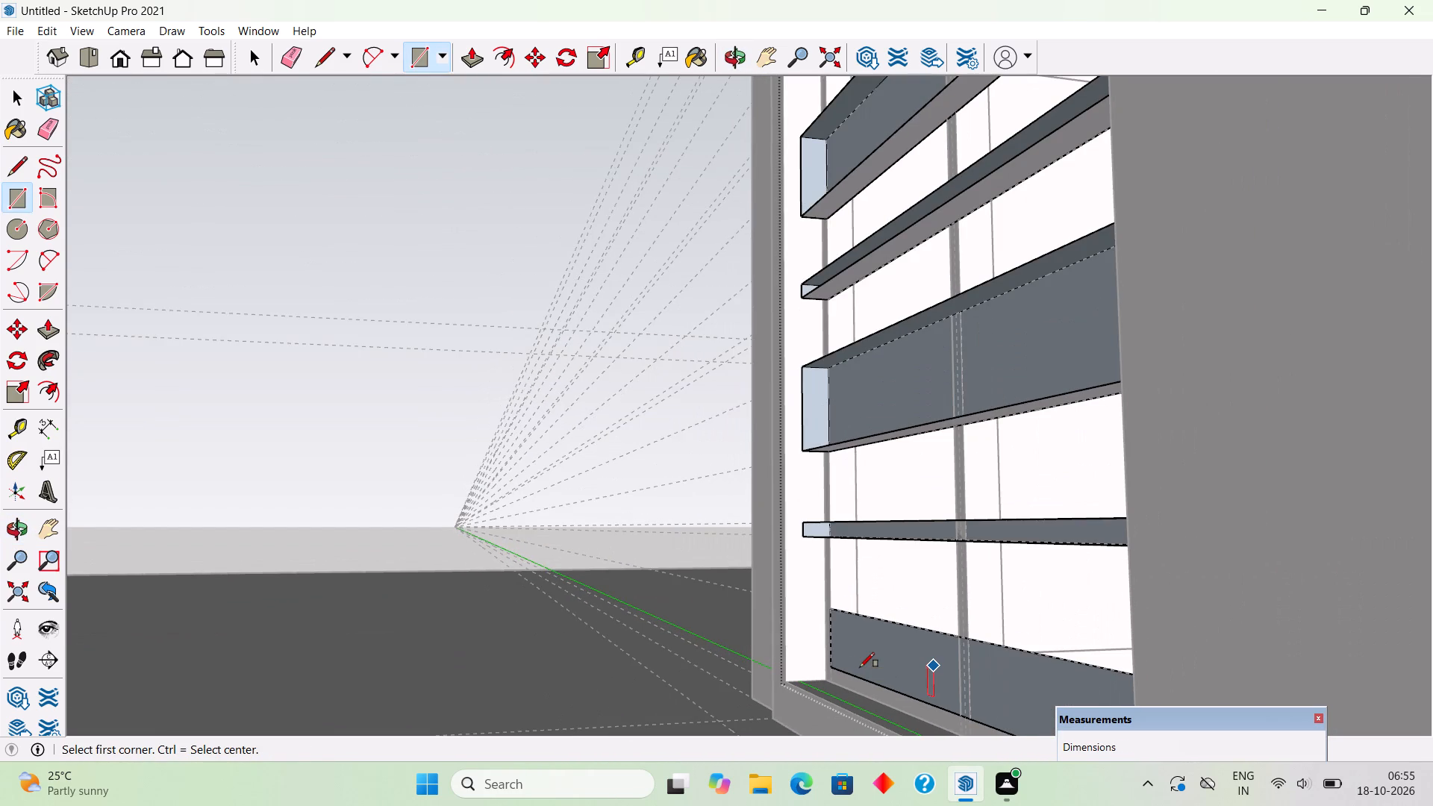
key("p")
left_click(867, 659)
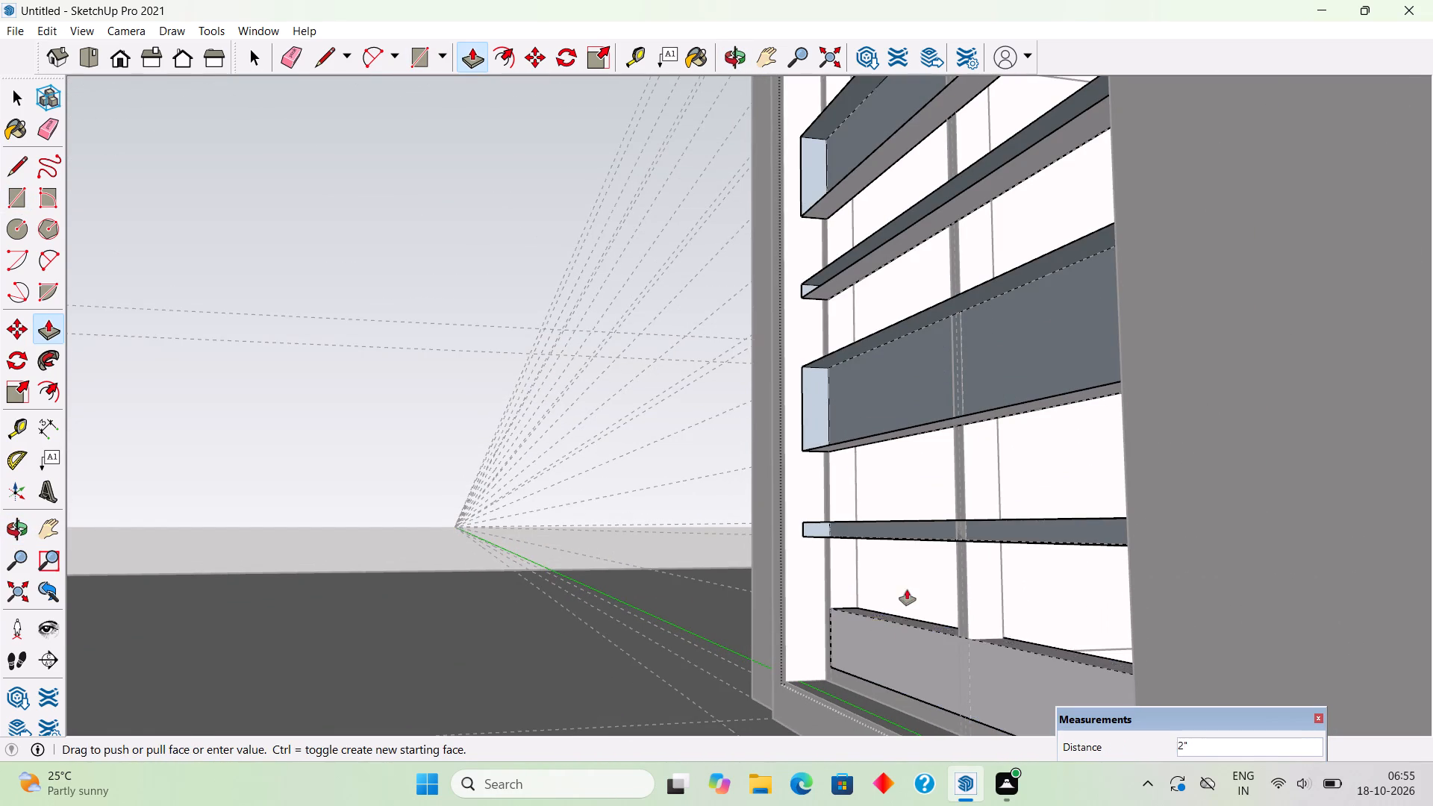
left_click(925, 542)
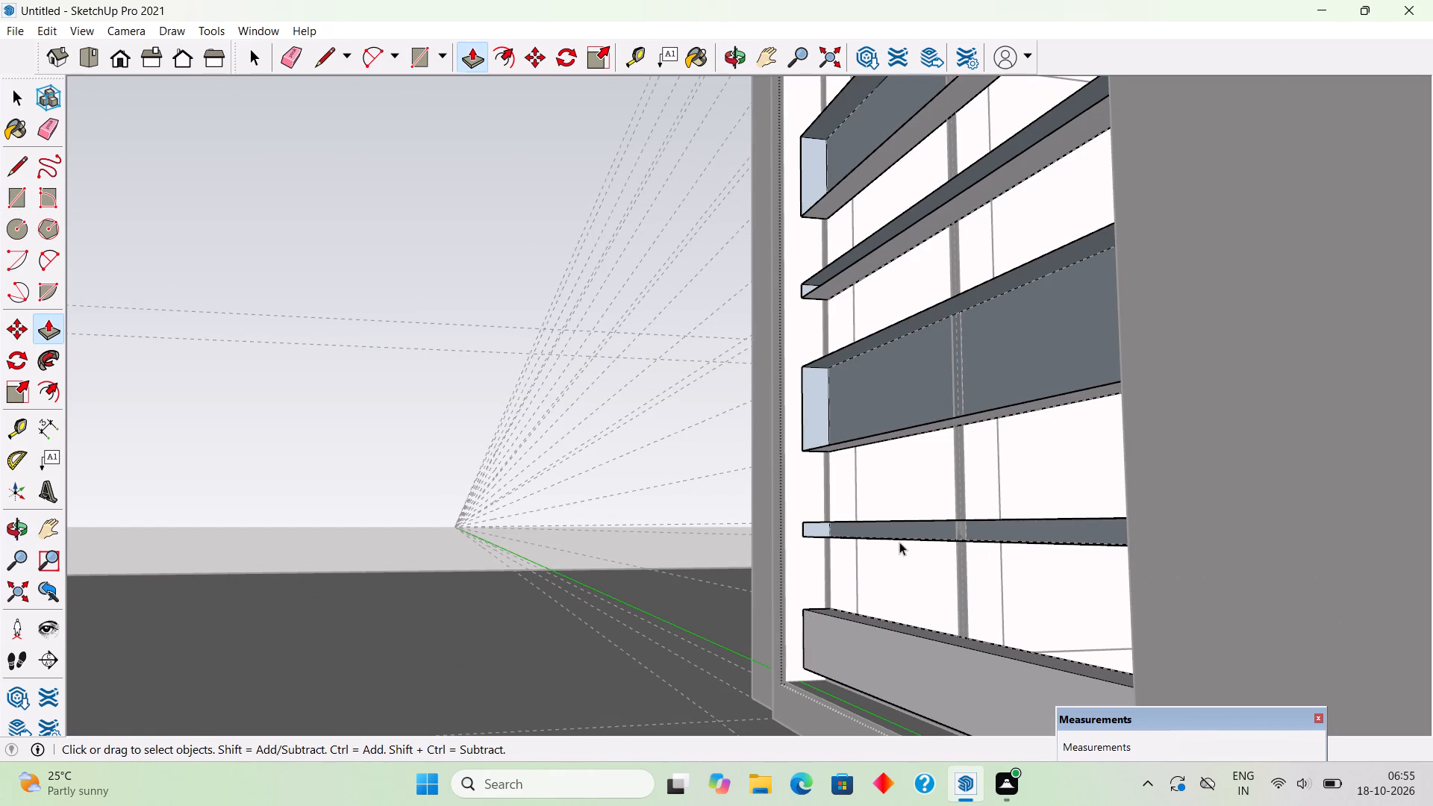
key("space")
Cover the open outer sides of the top tall band and first thin strip with 6" by 3' 4" and 1" by 3' 4" rectangles.
scroll(398, 415, "down", 10)
middle_click_drag(477, 512, 683, 529)
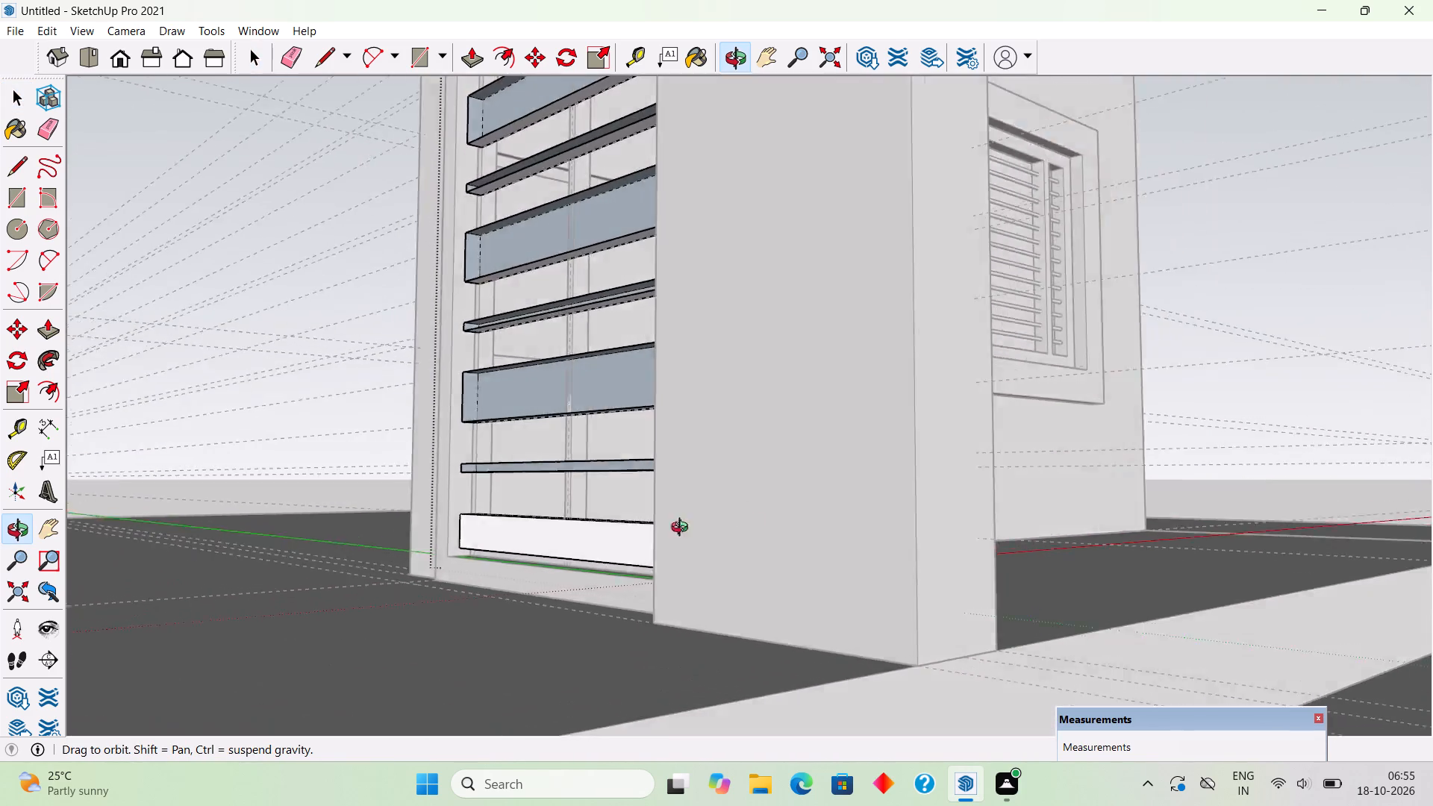
middle_click_drag(683, 529, 961, 535)
scroll(961, 535, "down", 3)
middle_click_drag(653, 487, 722, 548)
scroll(668, 502, "down", 4)
scroll(842, 151, "up", 4)
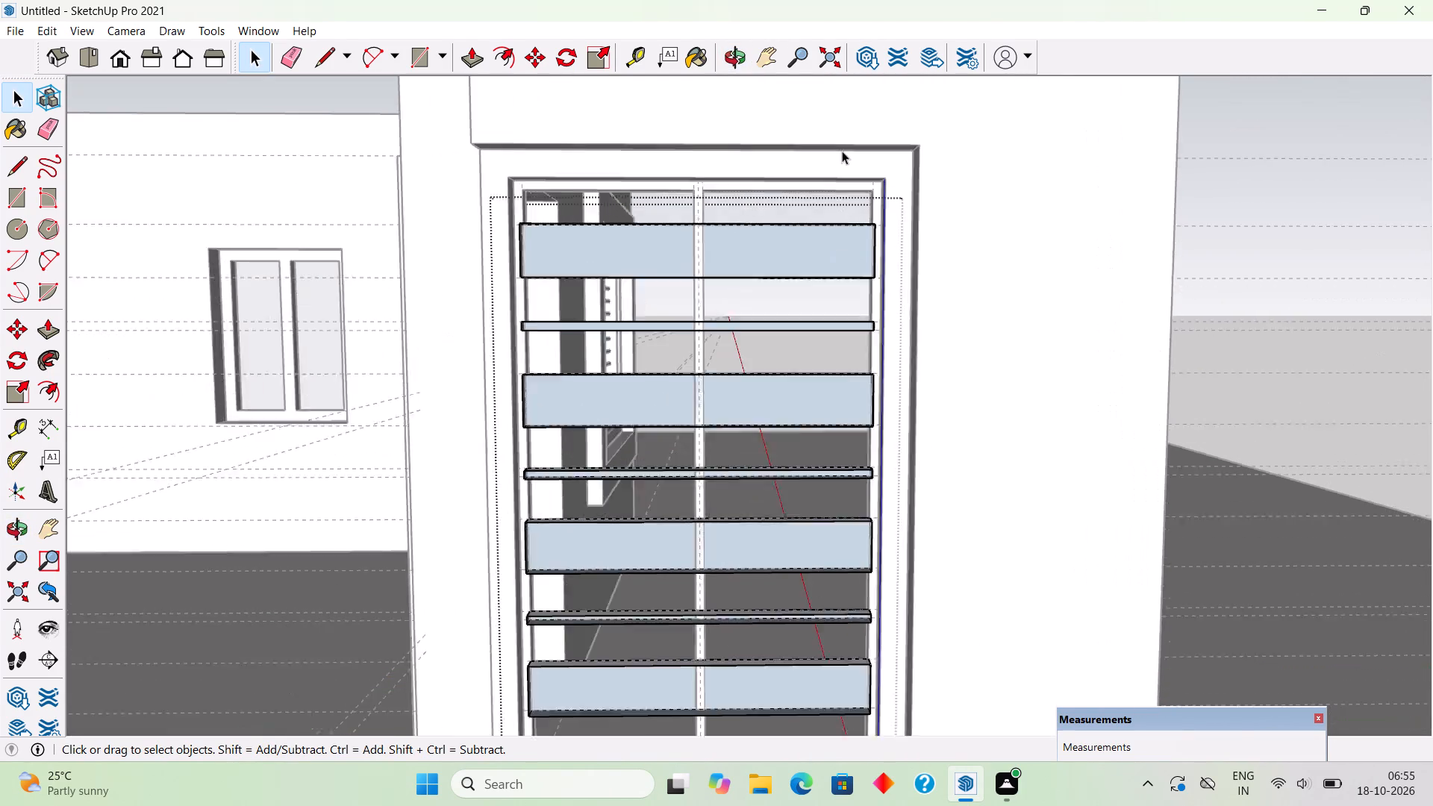
scroll(842, 151, "up", 6)
key("r")
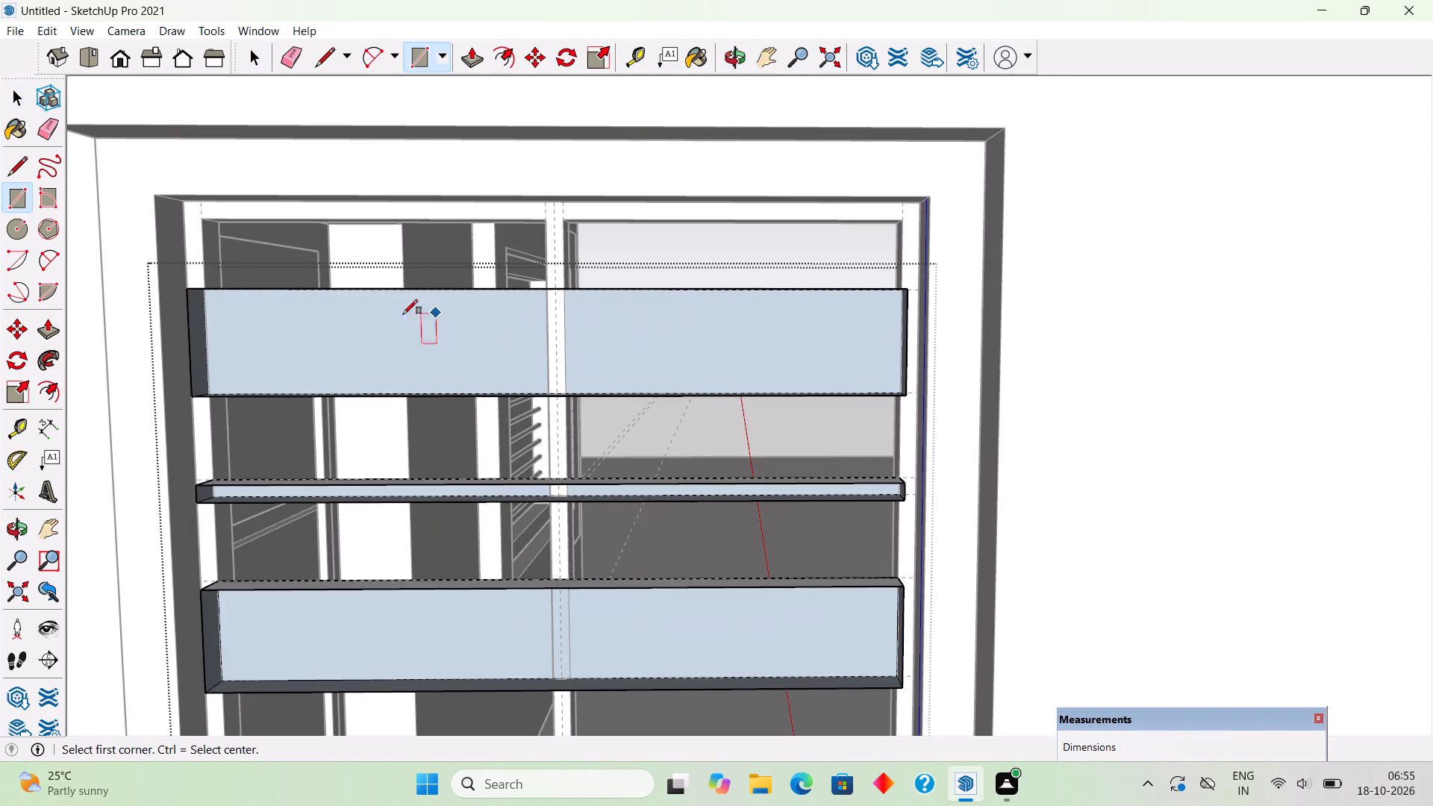
left_click(183, 285)
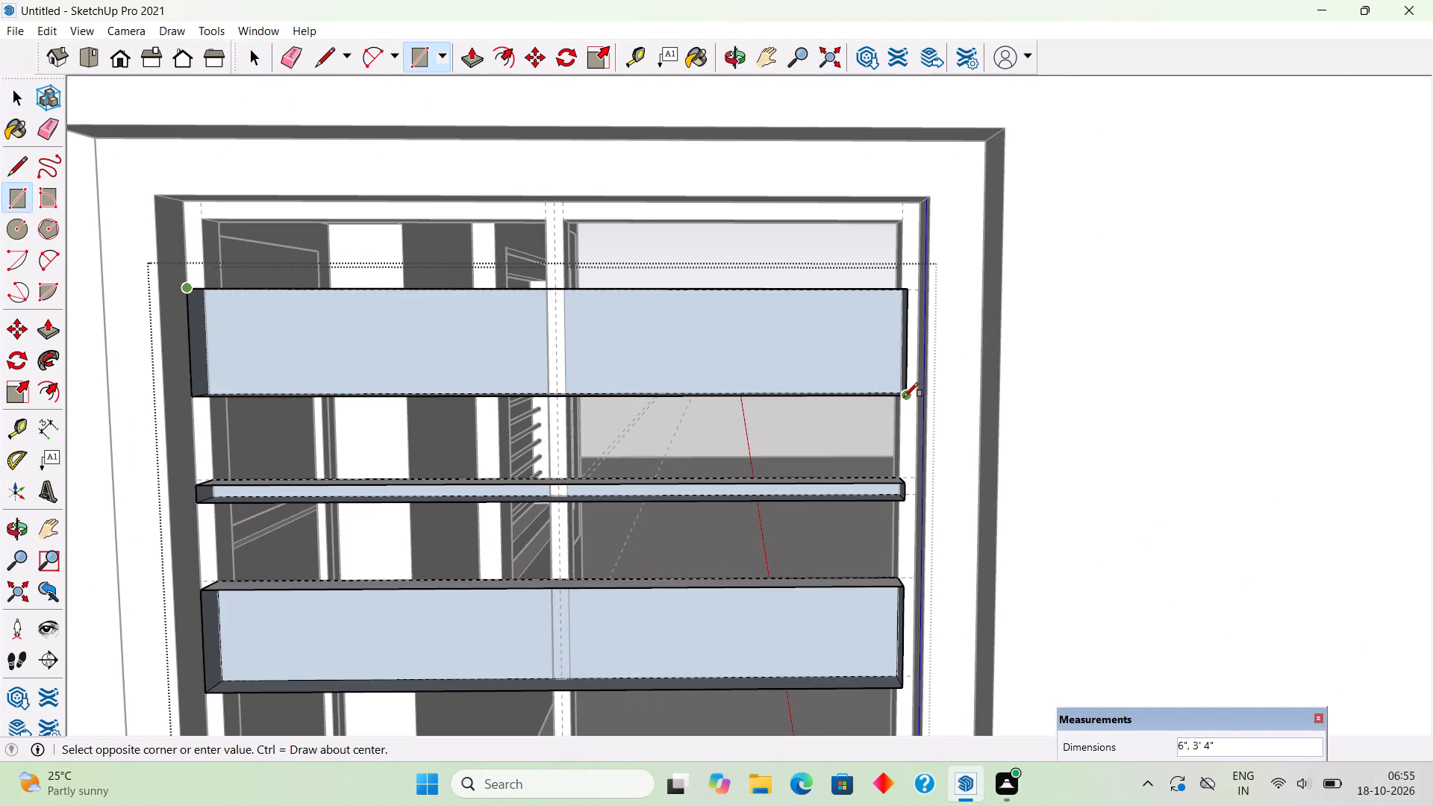
left_click(904, 397)
left_click(200, 485)
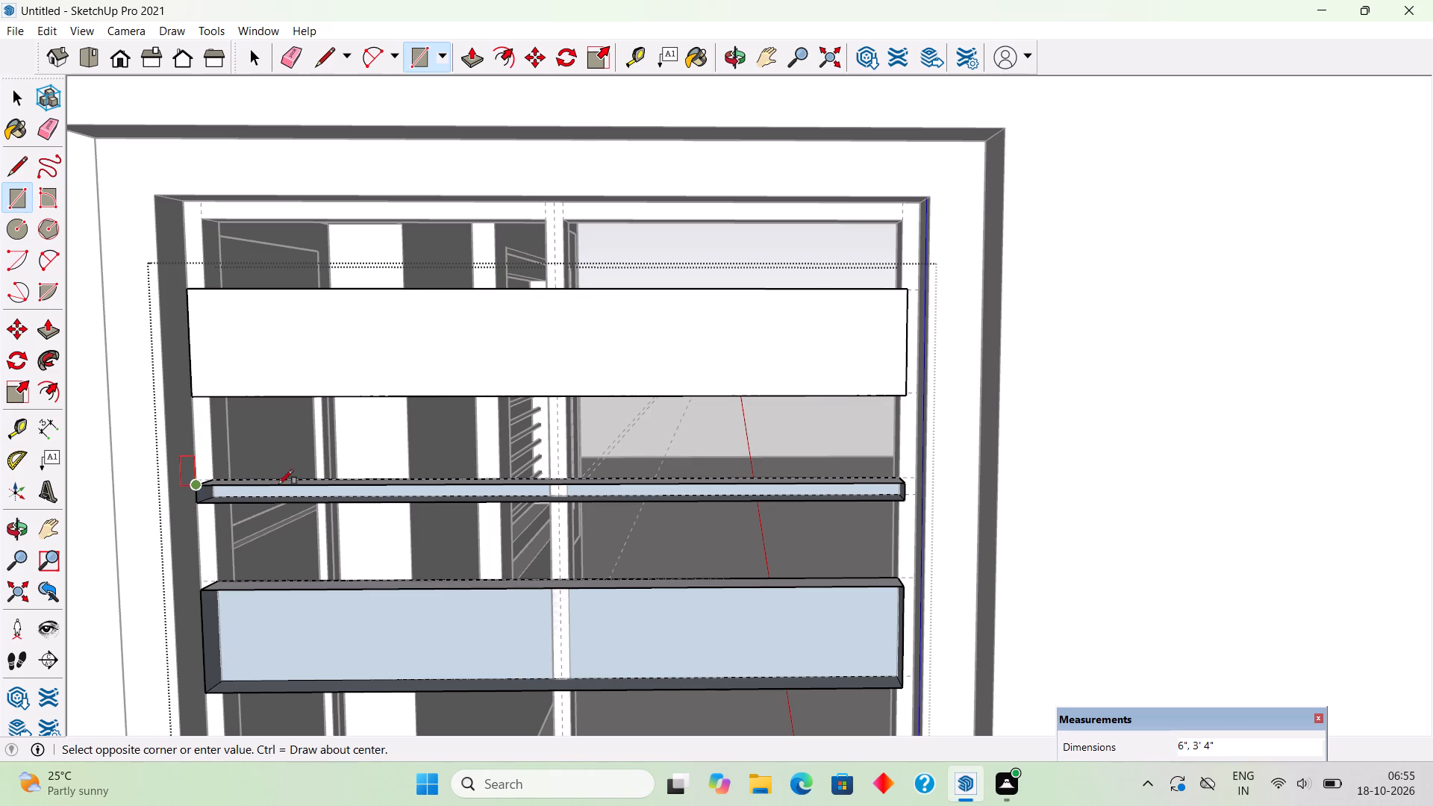
left_click(904, 500)
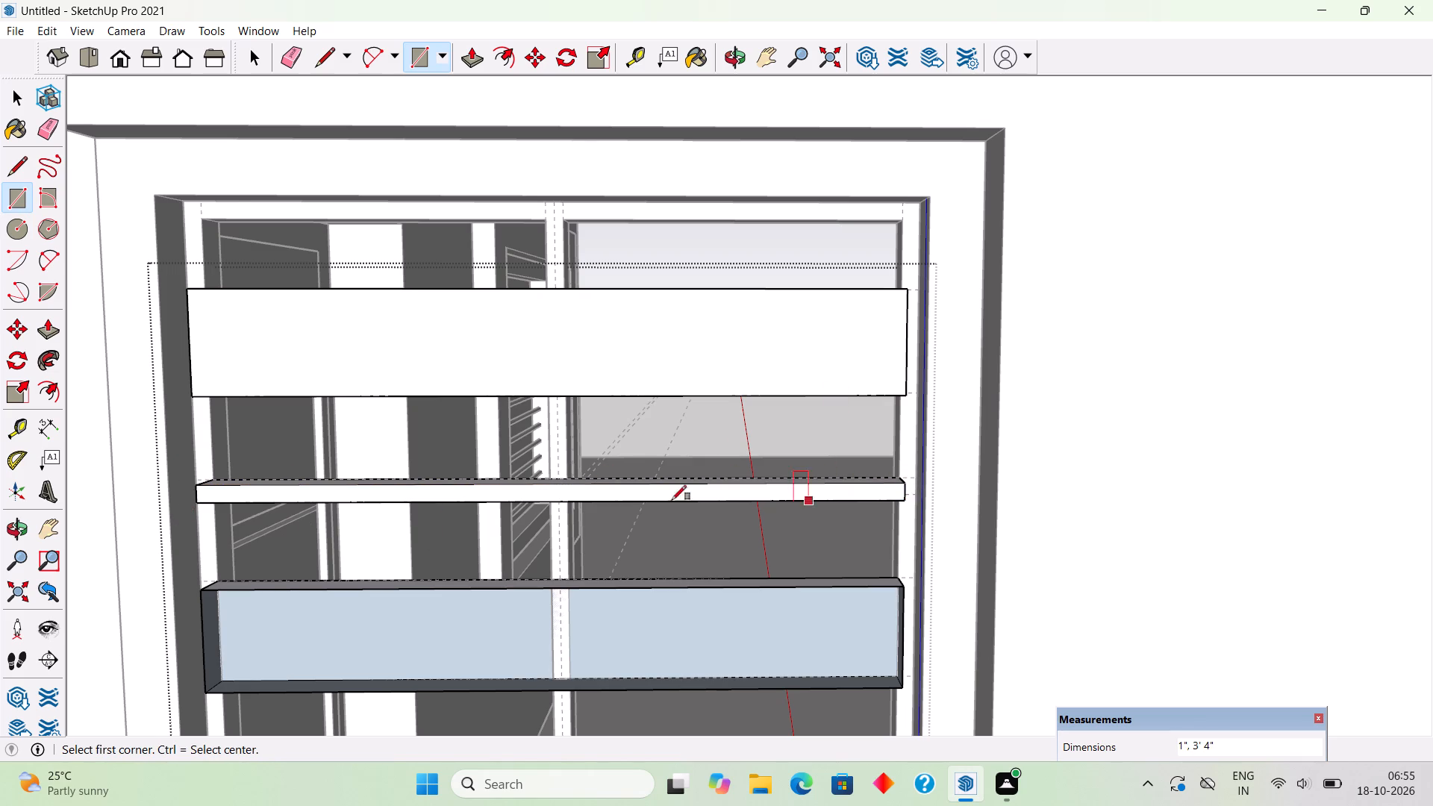
Cover the open outer sides of the second tall band and second thin strip with 6" by 3' 4" and 1" by 3' 4" rectangles.
scroll(557, 500, "down", 2)
left_click(260, 570)
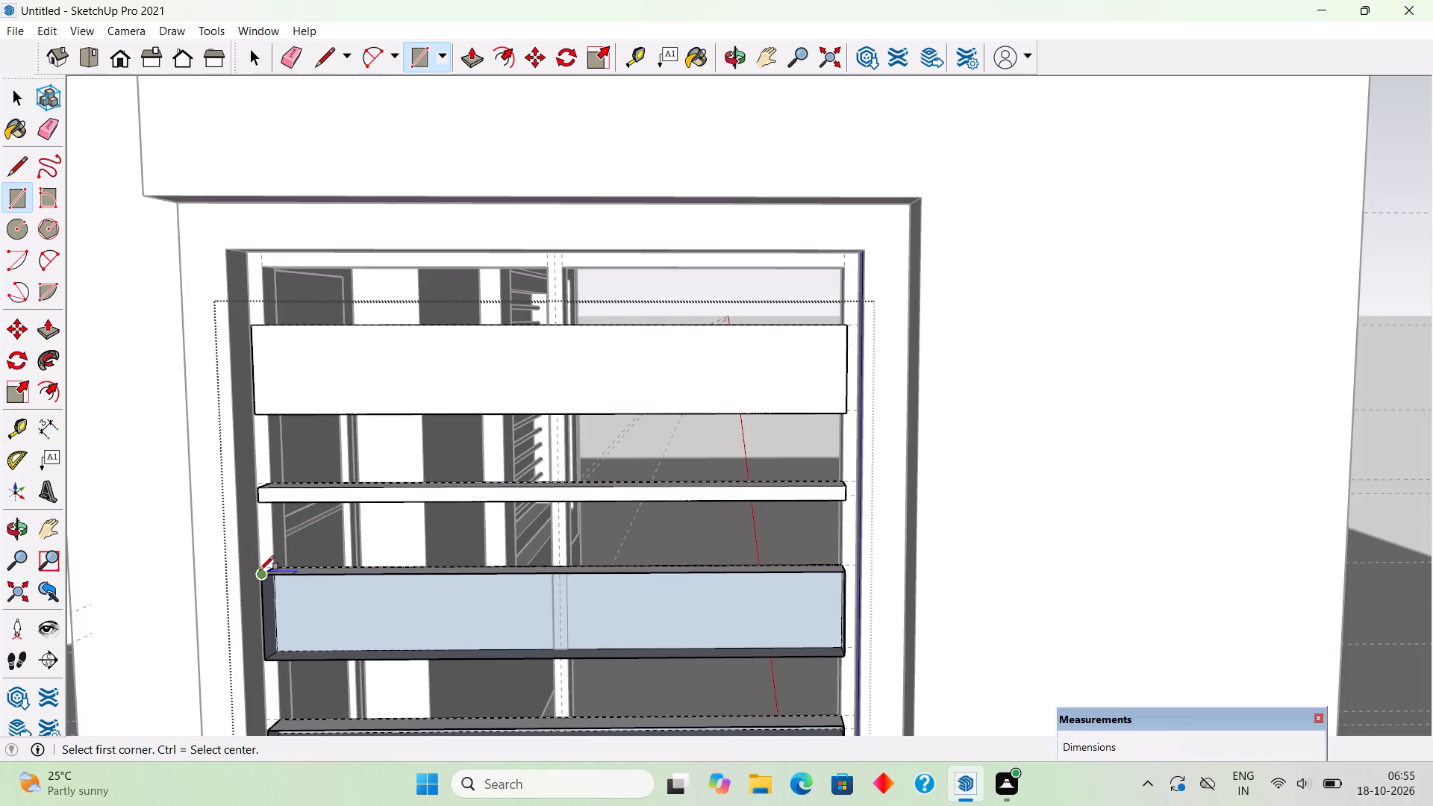
left_click(849, 647)
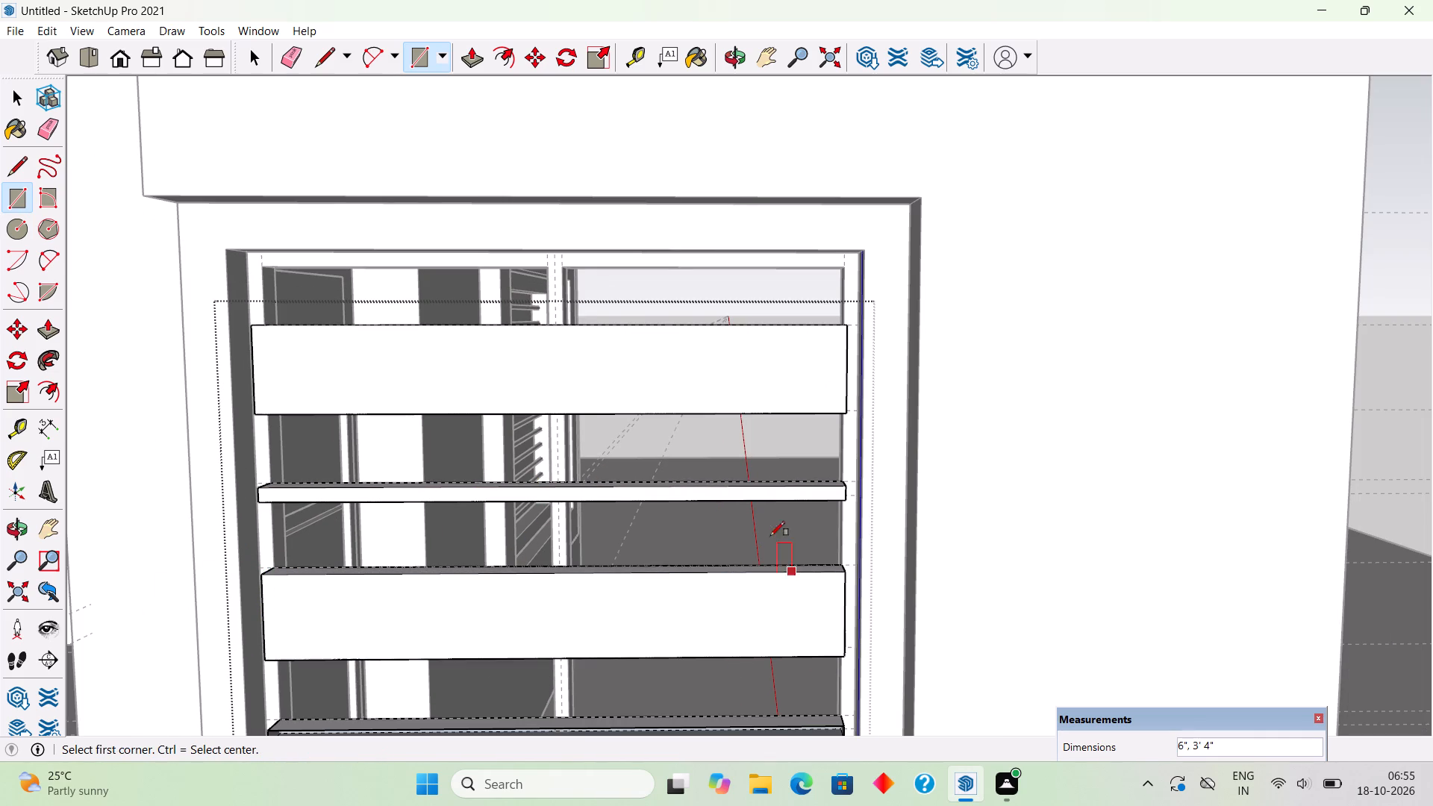
scroll(746, 381, "down", 5)
scroll(477, 637, "up", 5)
scroll(408, 545, "up", 1)
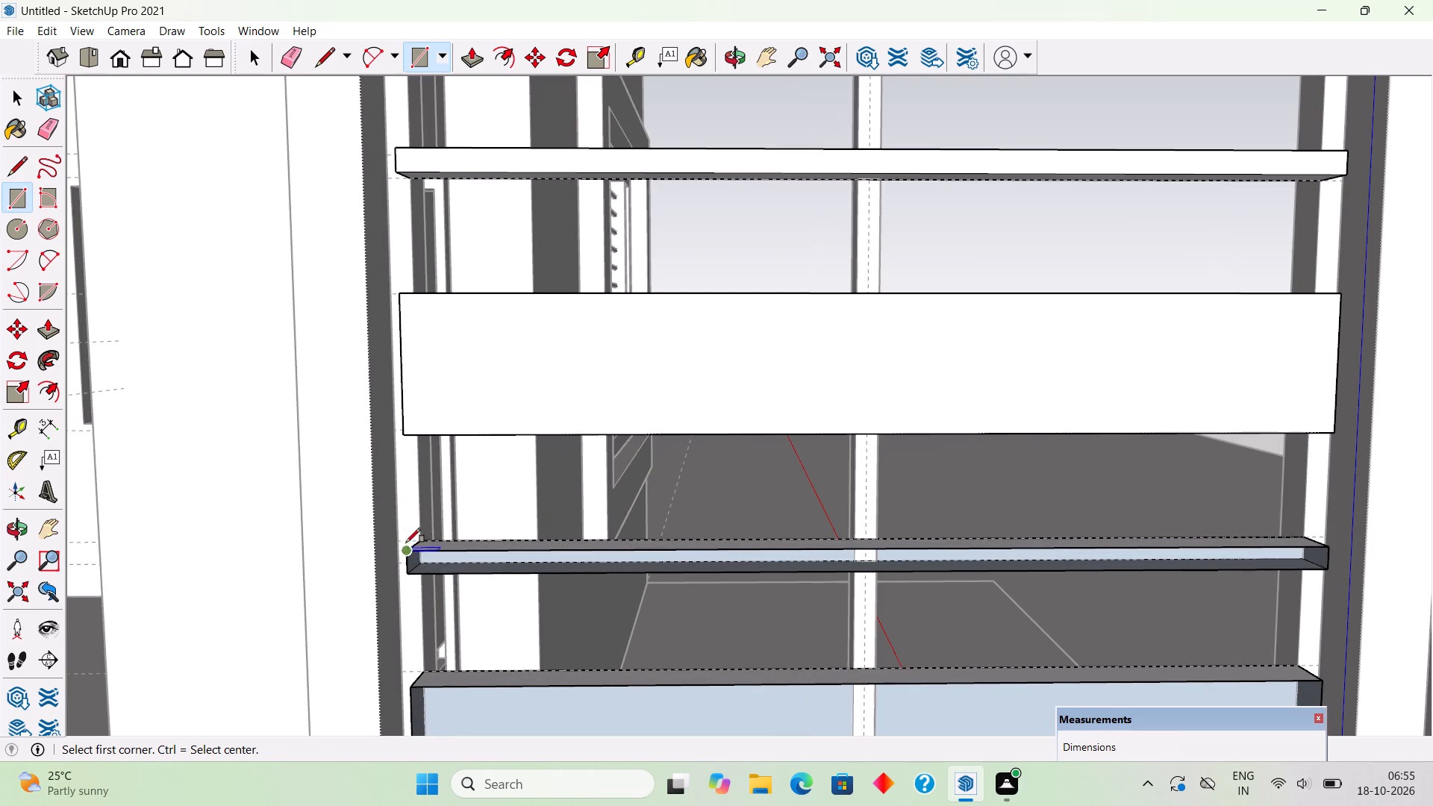
left_click(407, 557)
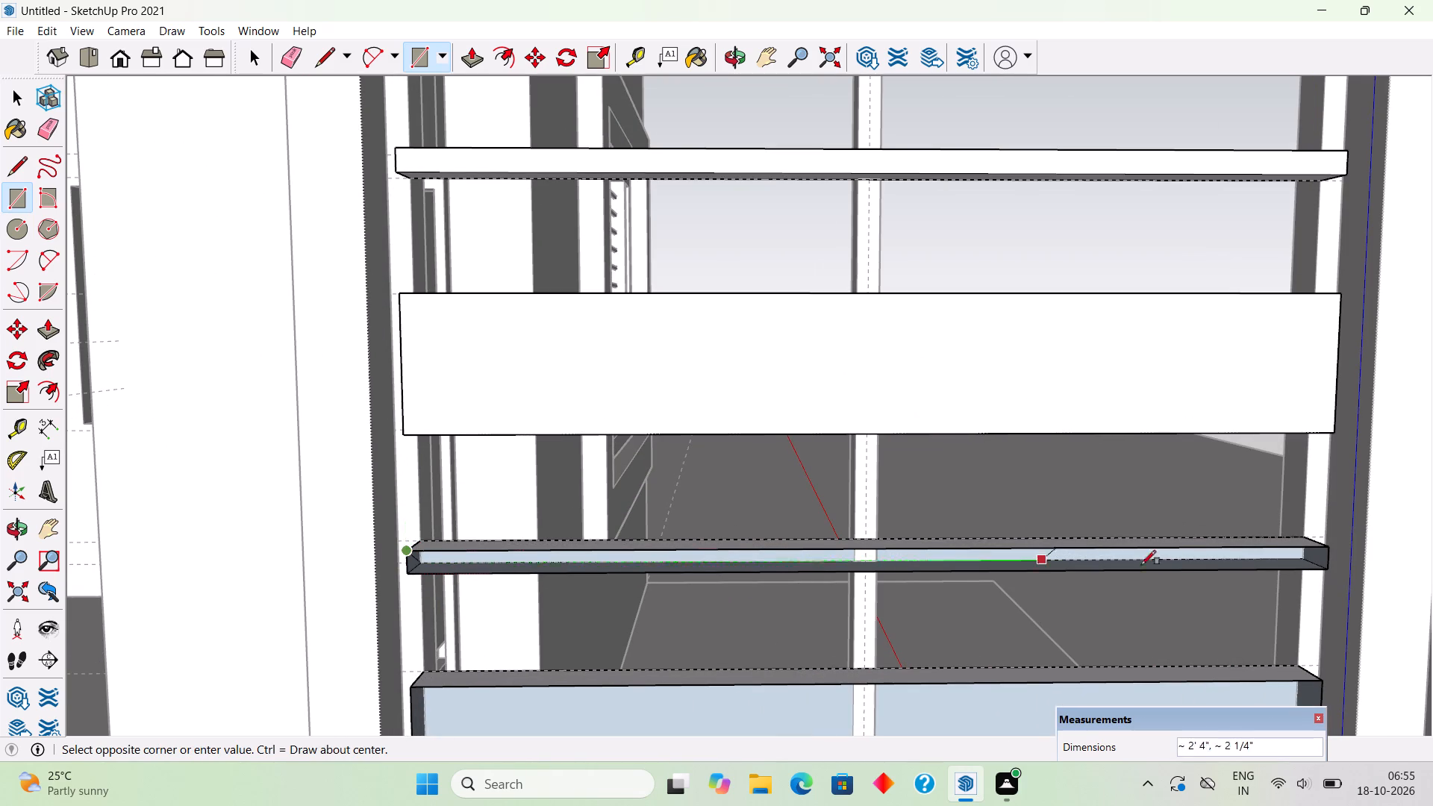
left_click(1327, 571)
Cover the open outer sides of the third tall band and third thin strip with 6" by 3' 4" and 1" by 3' 4" rectangles.
scroll(846, 321, "down", 4)
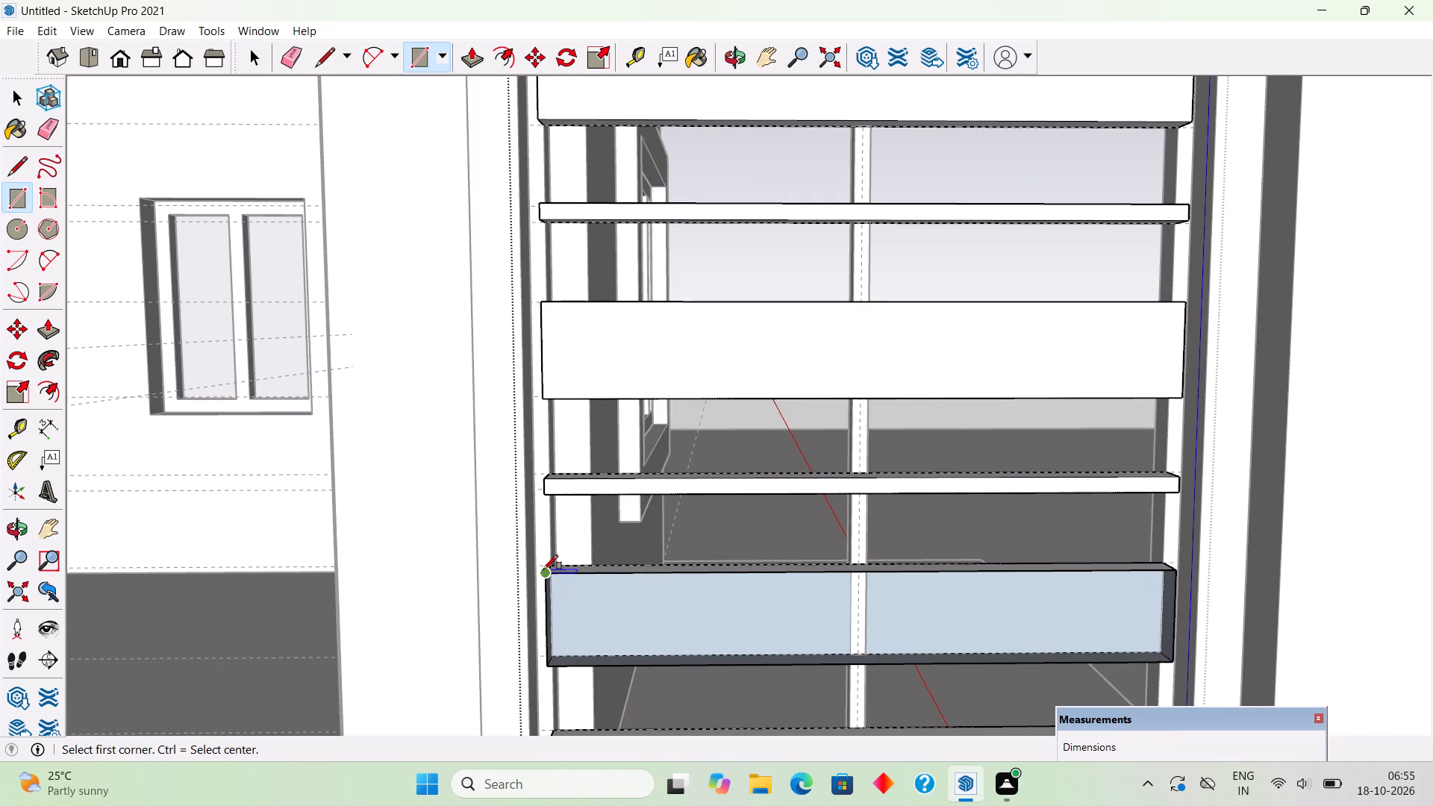
left_click(548, 572)
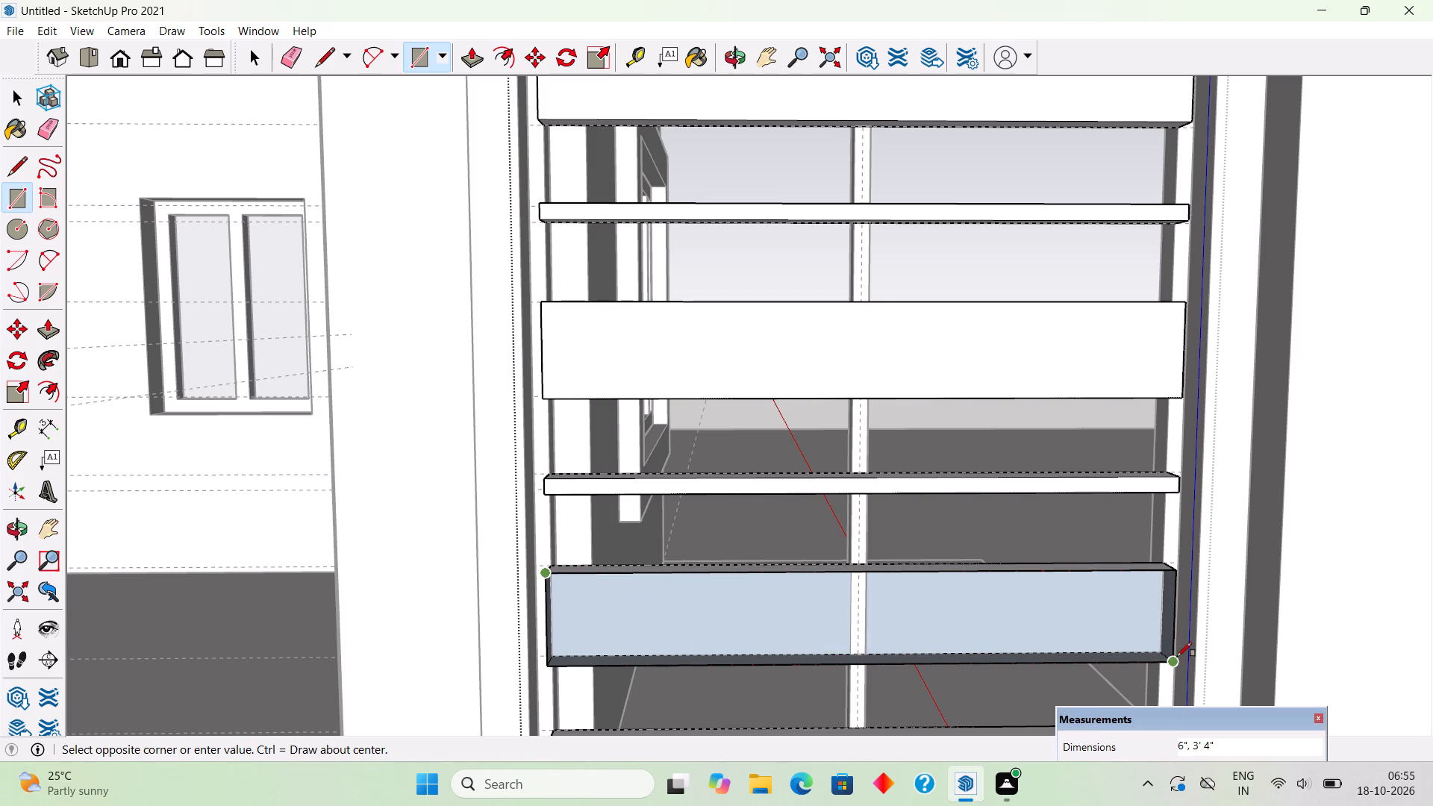
left_click(1177, 657)
scroll(991, 377, "down", 8)
scroll(1017, 311, "down", 4)
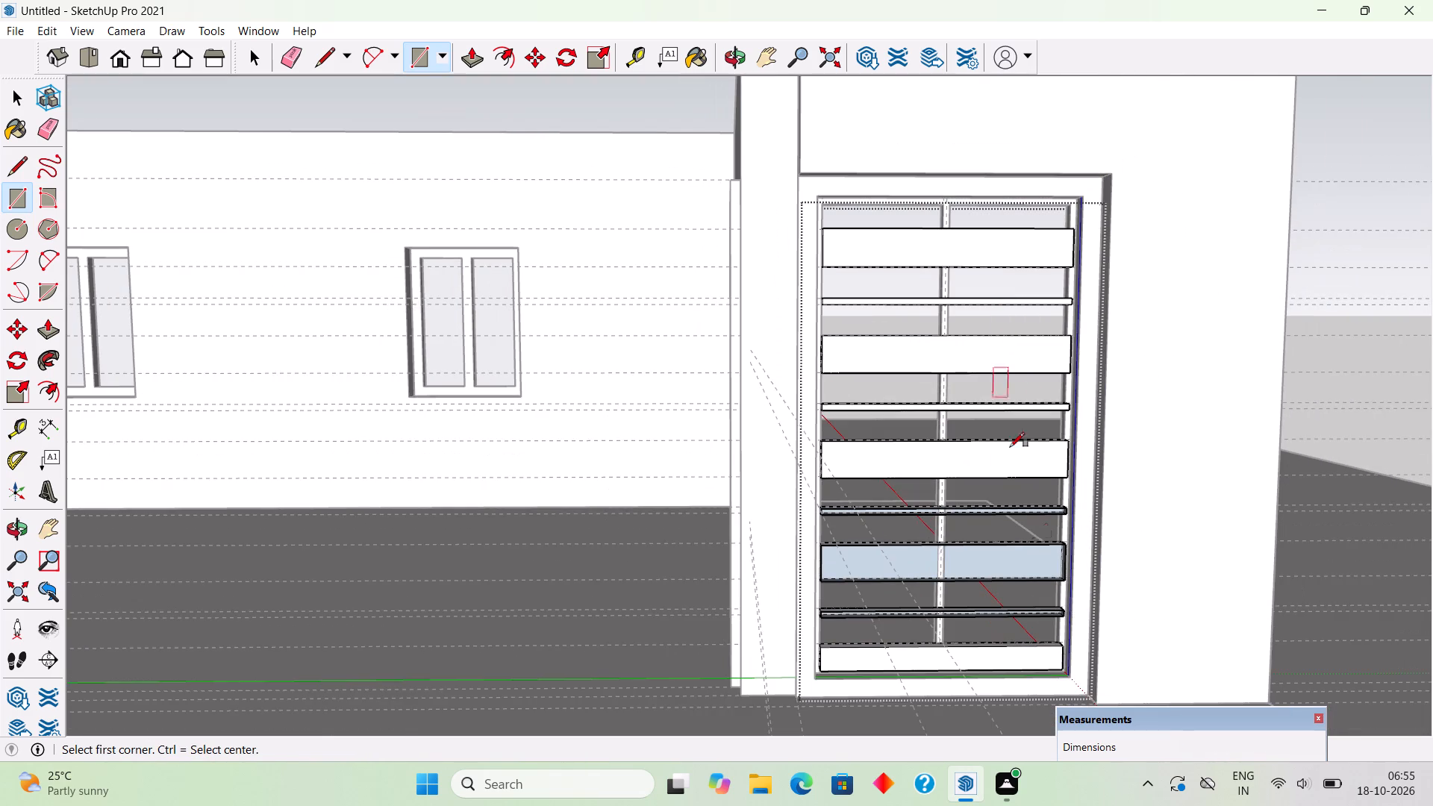
scroll(1091, 669, "up", 8)
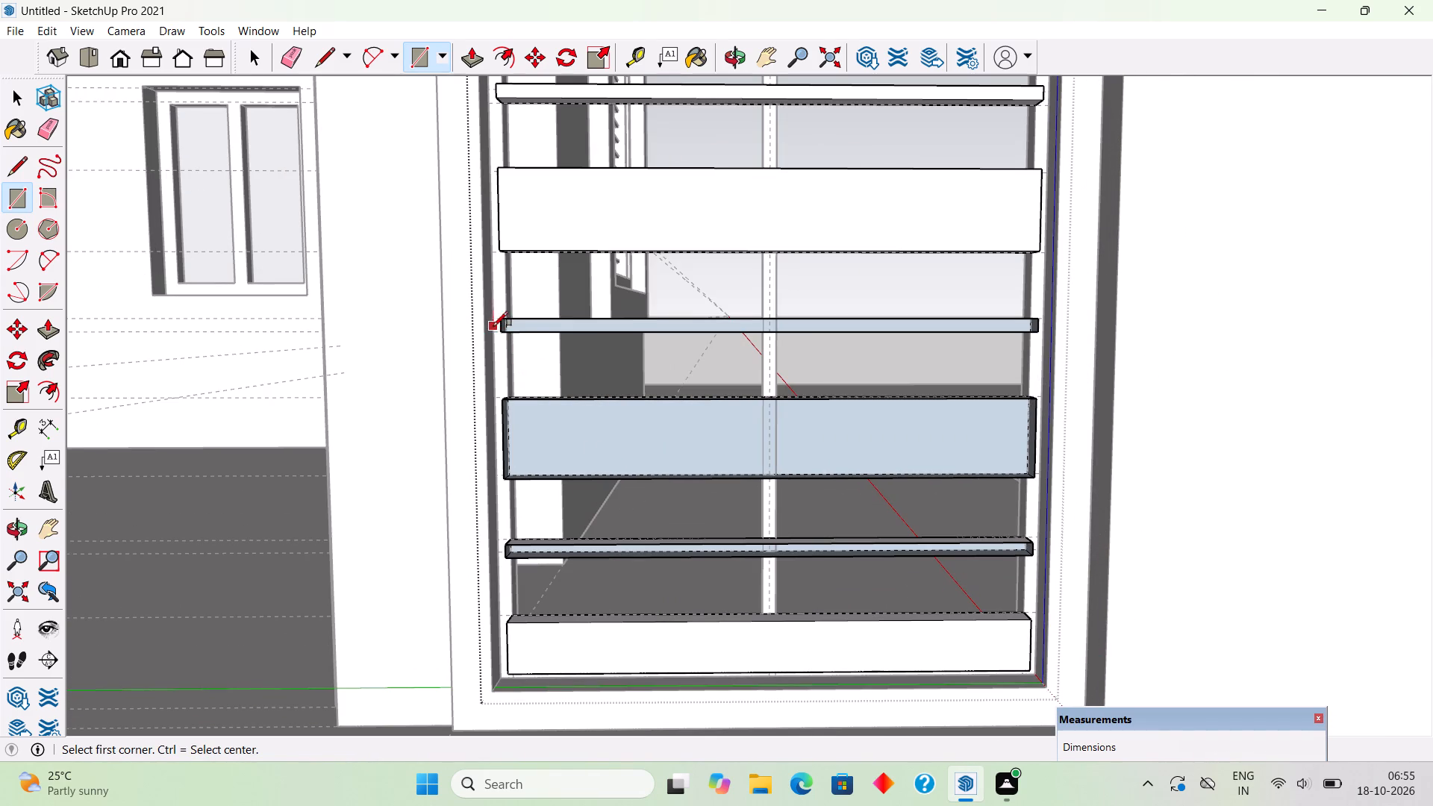
left_click(498, 319)
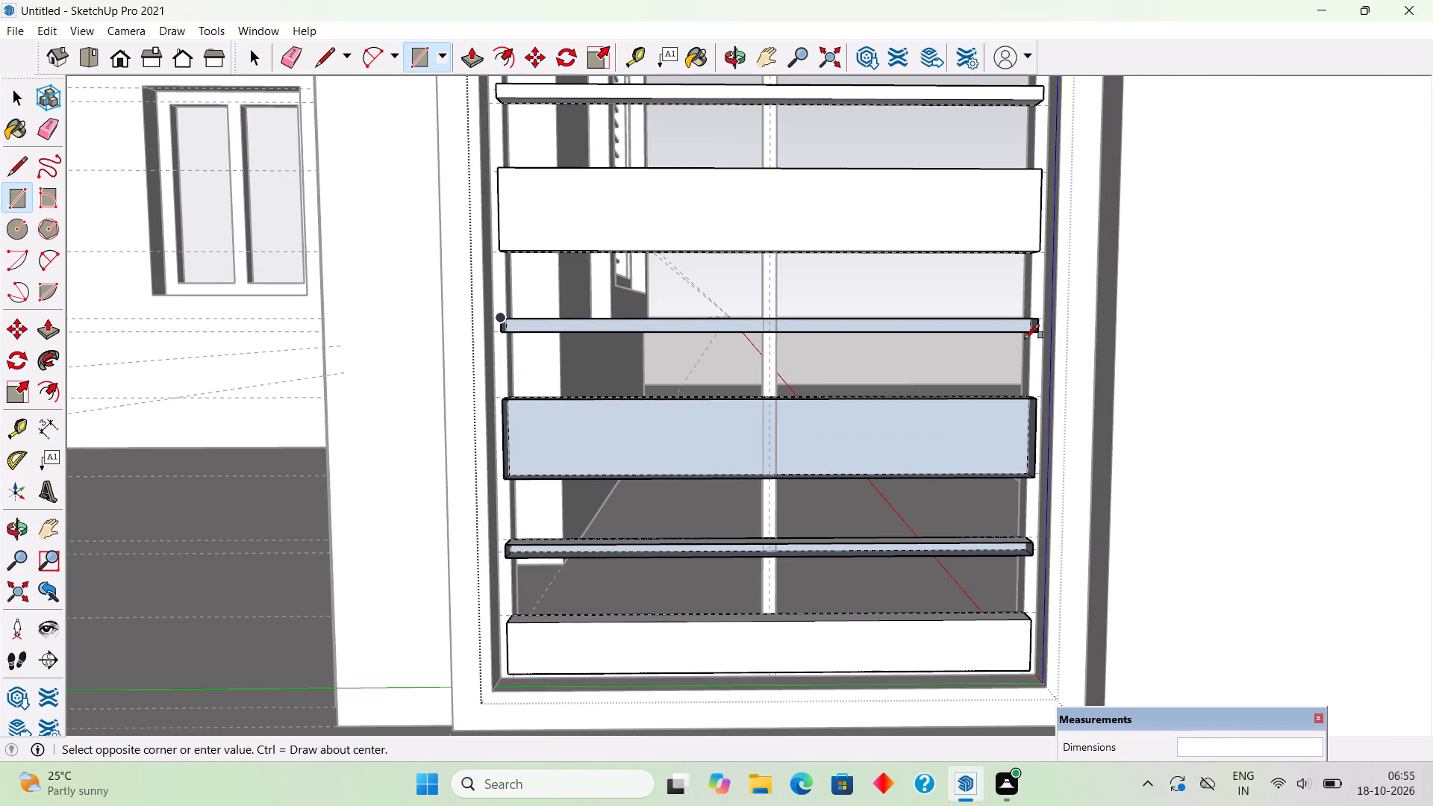
left_click(1039, 332)
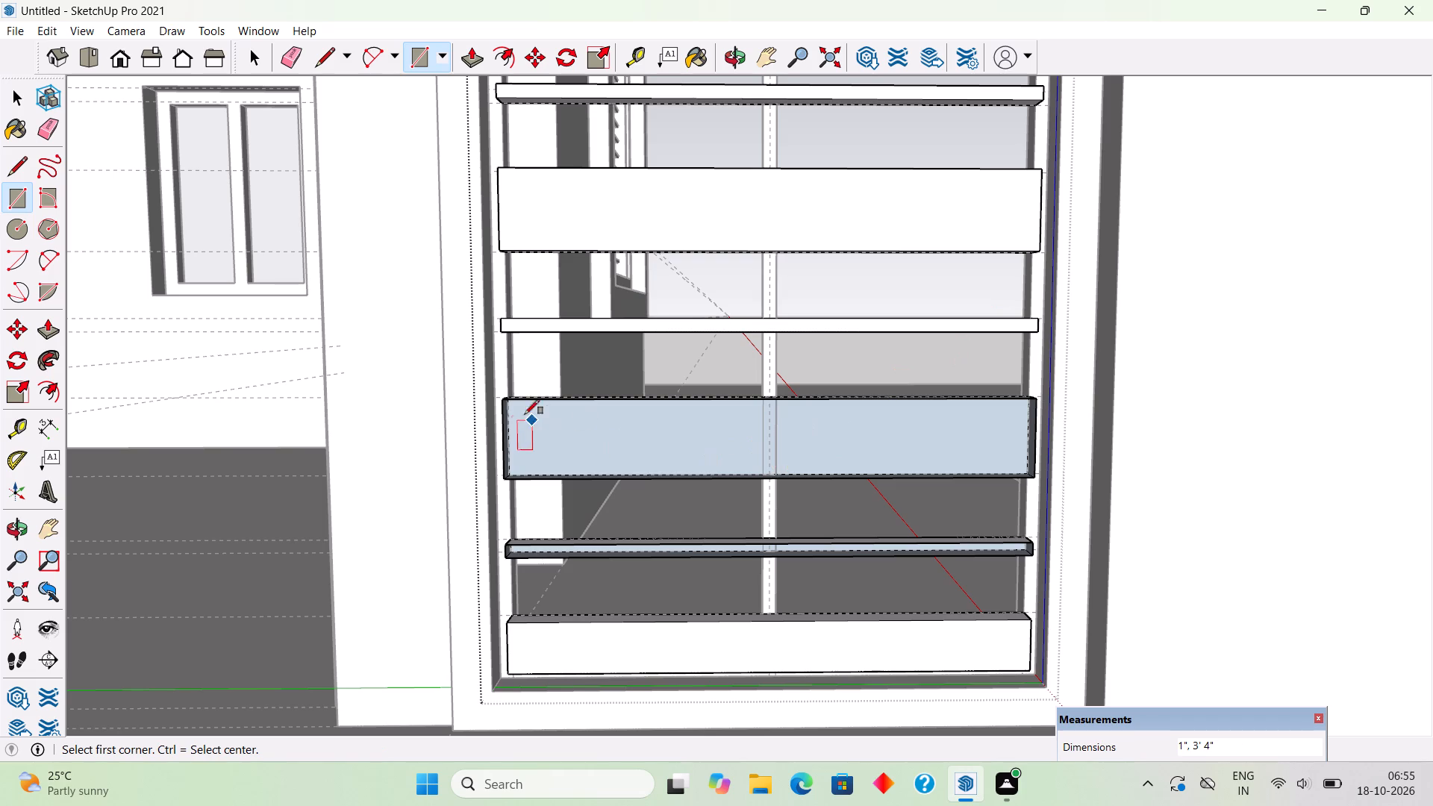
Cover the open outer sides of the fourth tall band, corner to corner, and the lowest thin strip with a 1" by 3' 4" rectangle.
scroll(496, 399, "up", 13)
left_click(512, 397)
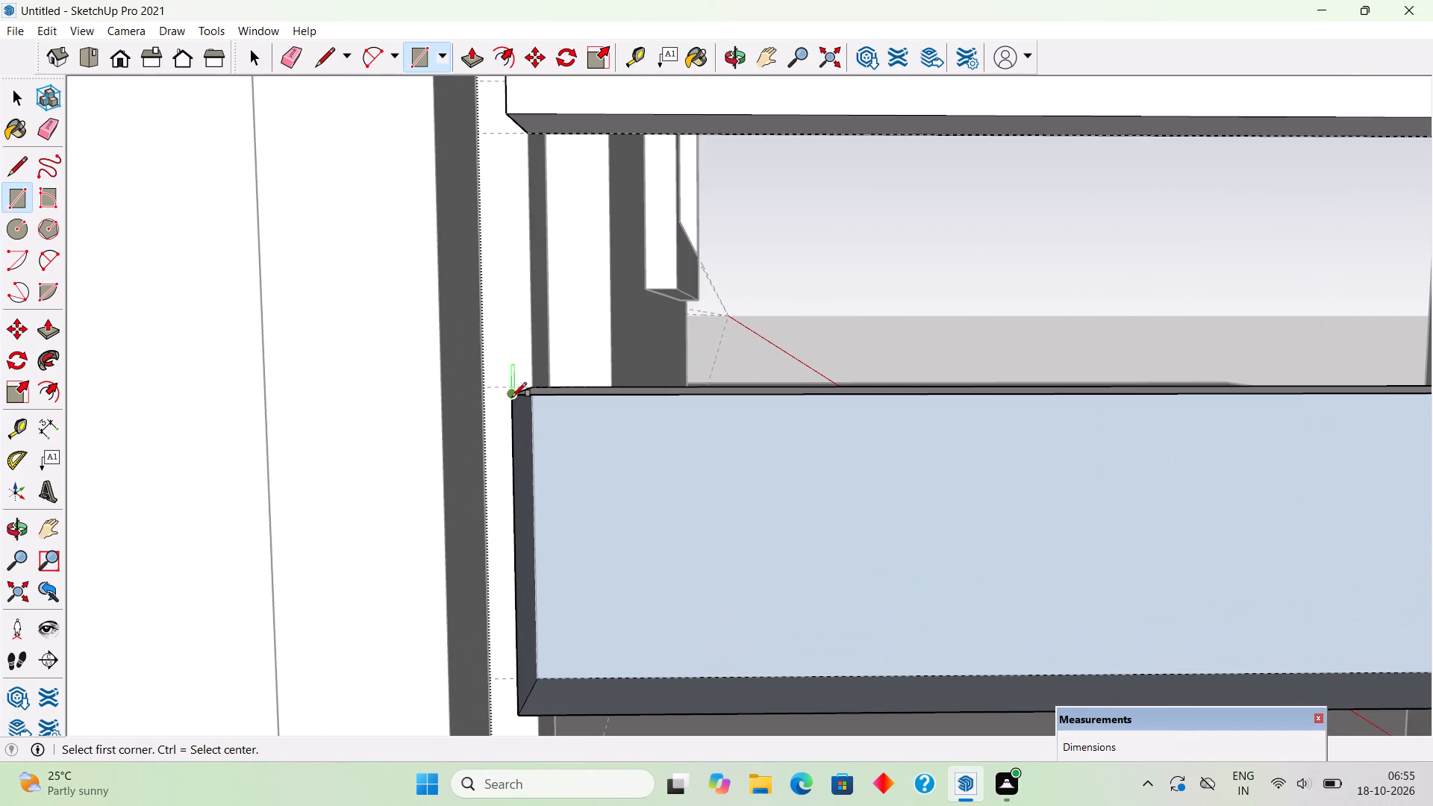
scroll(512, 397, "down", 13)
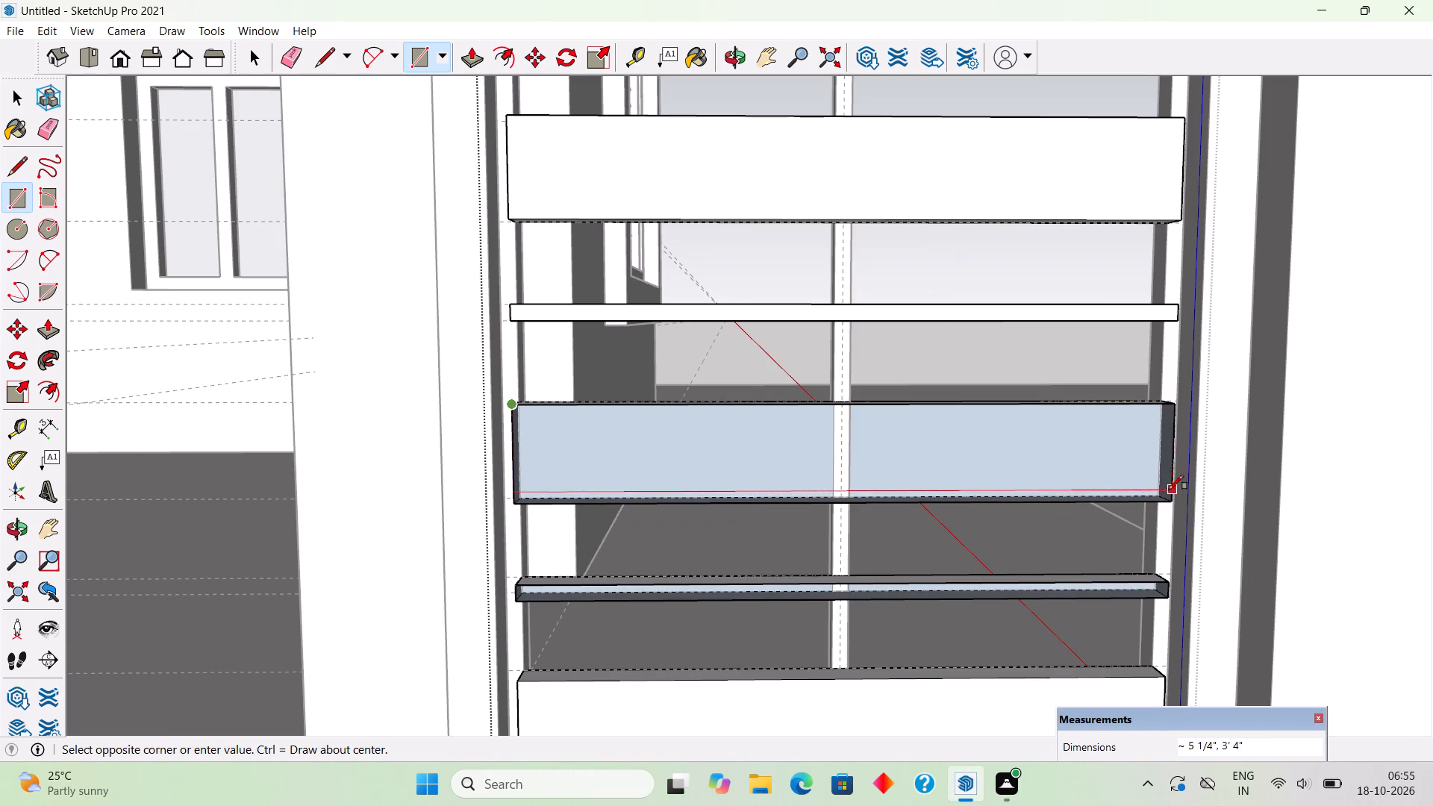
left_click(1172, 503)
scroll(582, 339, "down", 4)
scroll(553, 514, "up", 10)
left_click(540, 403)
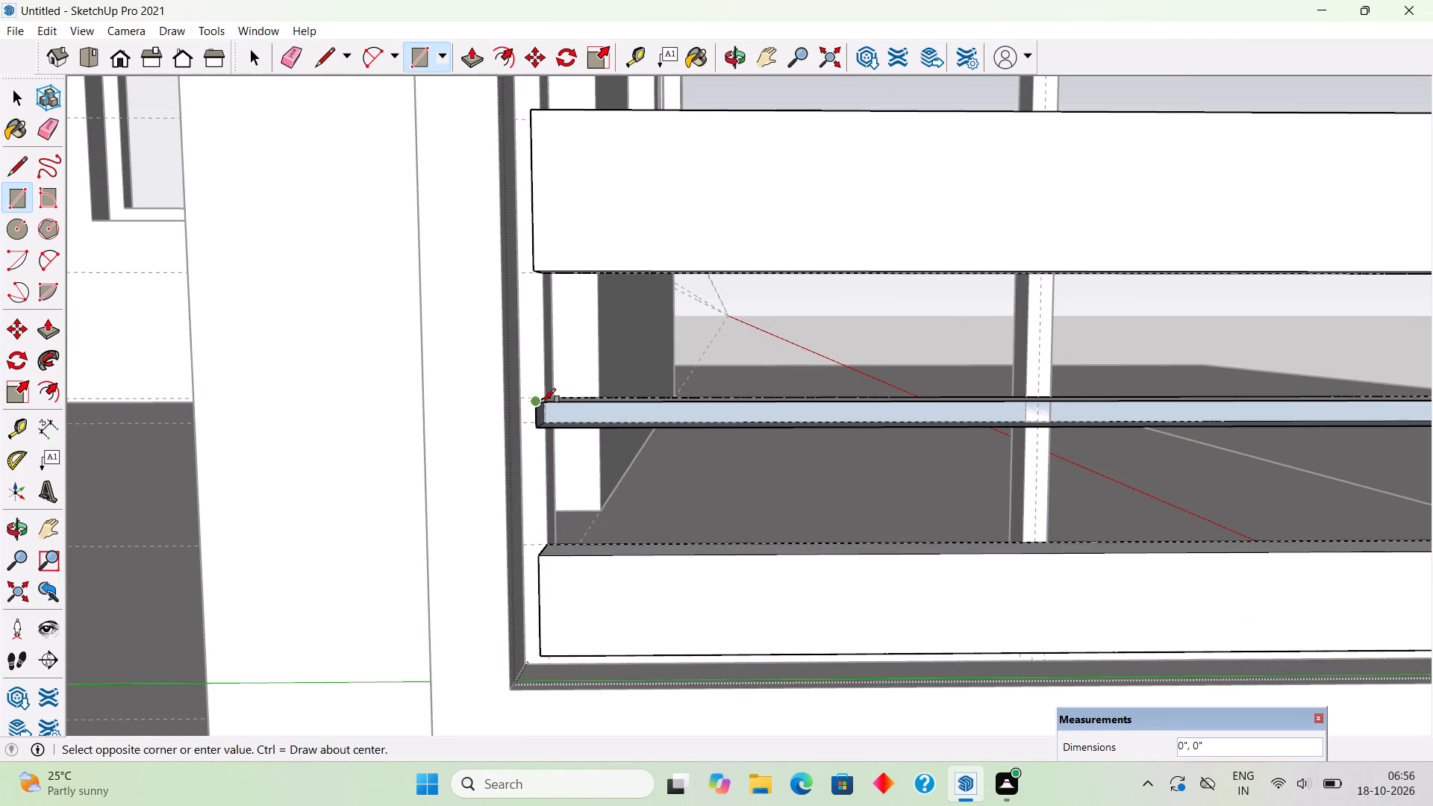
scroll(541, 403, "down", 4)
left_click(1251, 421)
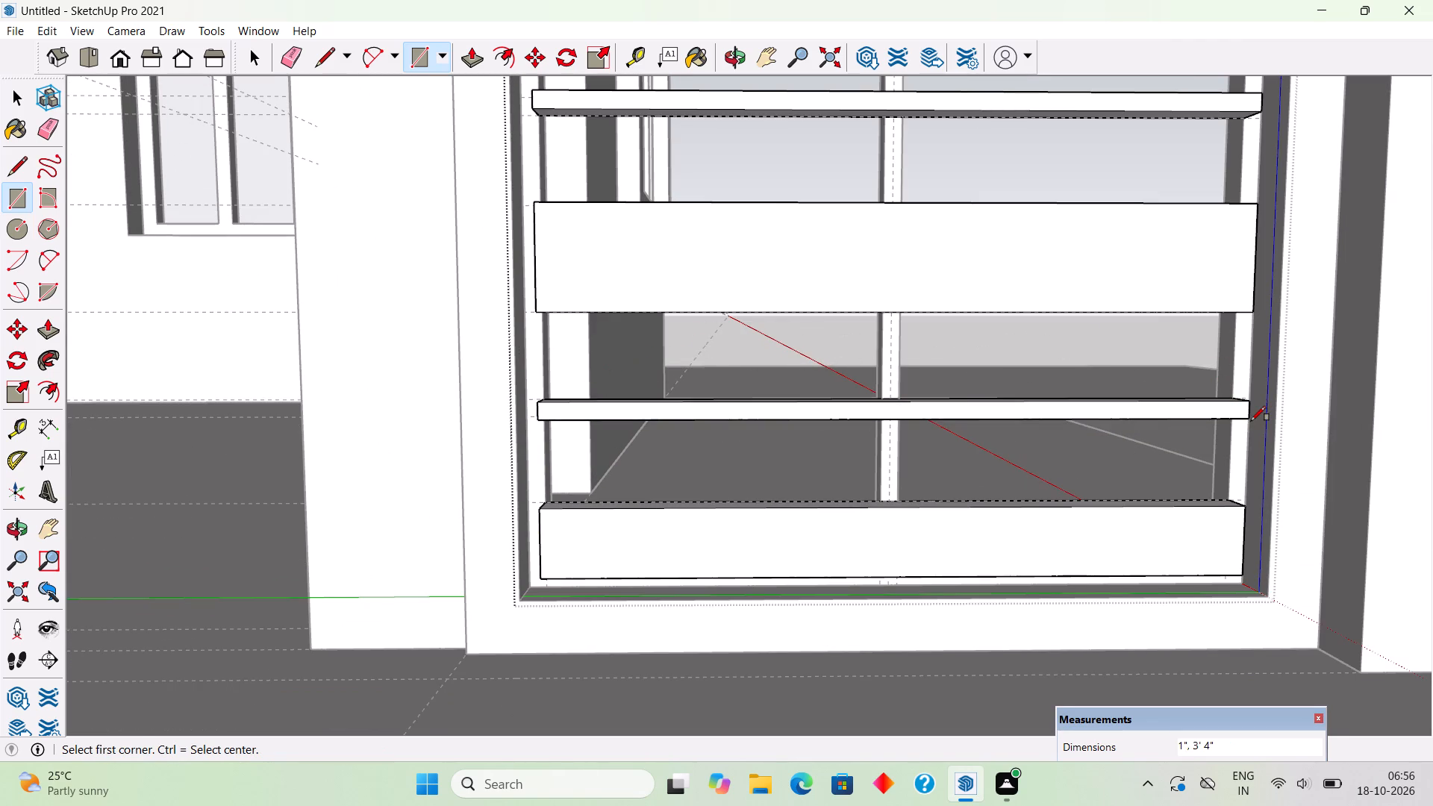
scroll(1251, 422, "down", 7)
key("space")
Exit editing of the banded panel's group.
scroll(1251, 422, "down", 4)
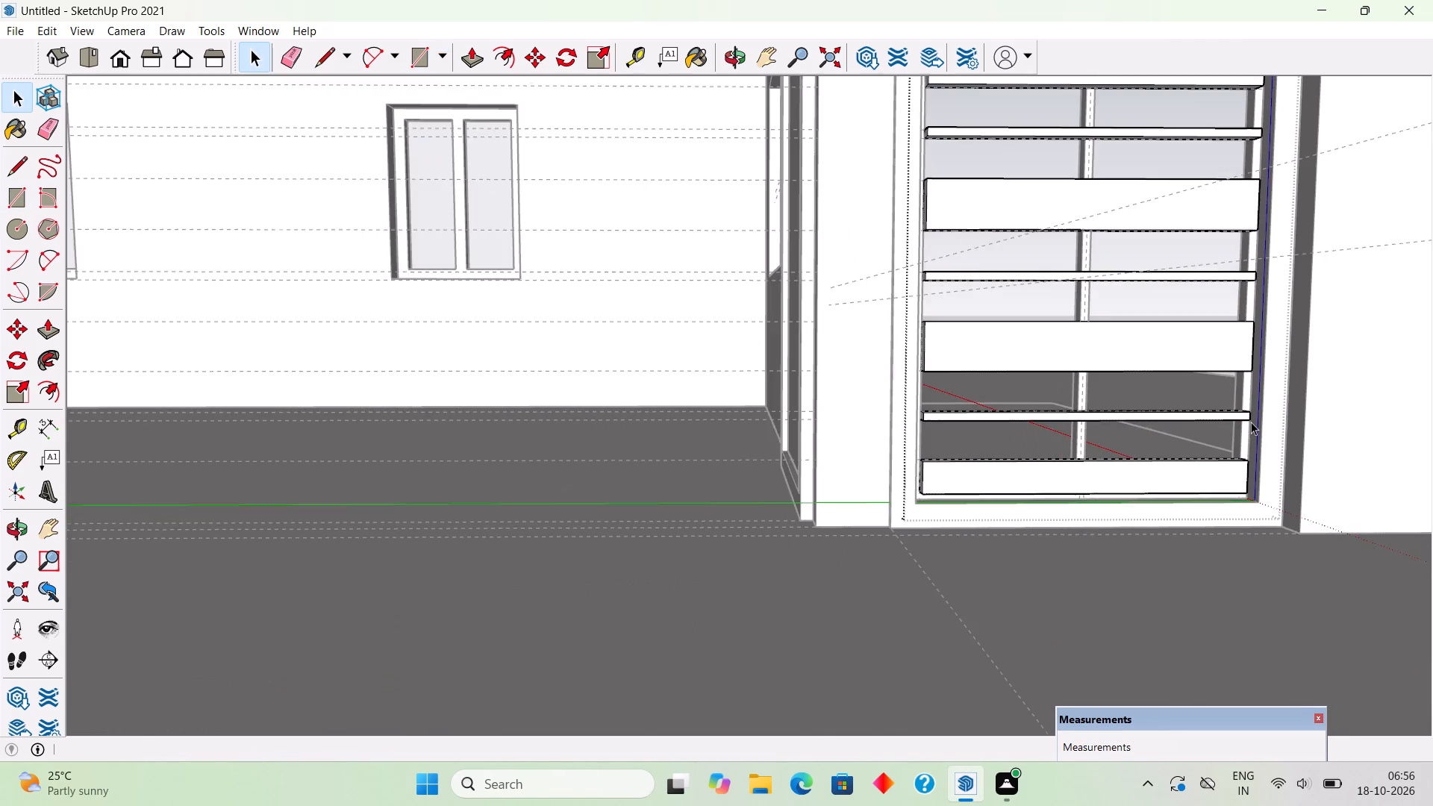
scroll(1251, 422, "down", 12)
middle_click_drag(1251, 422, 401, 474)
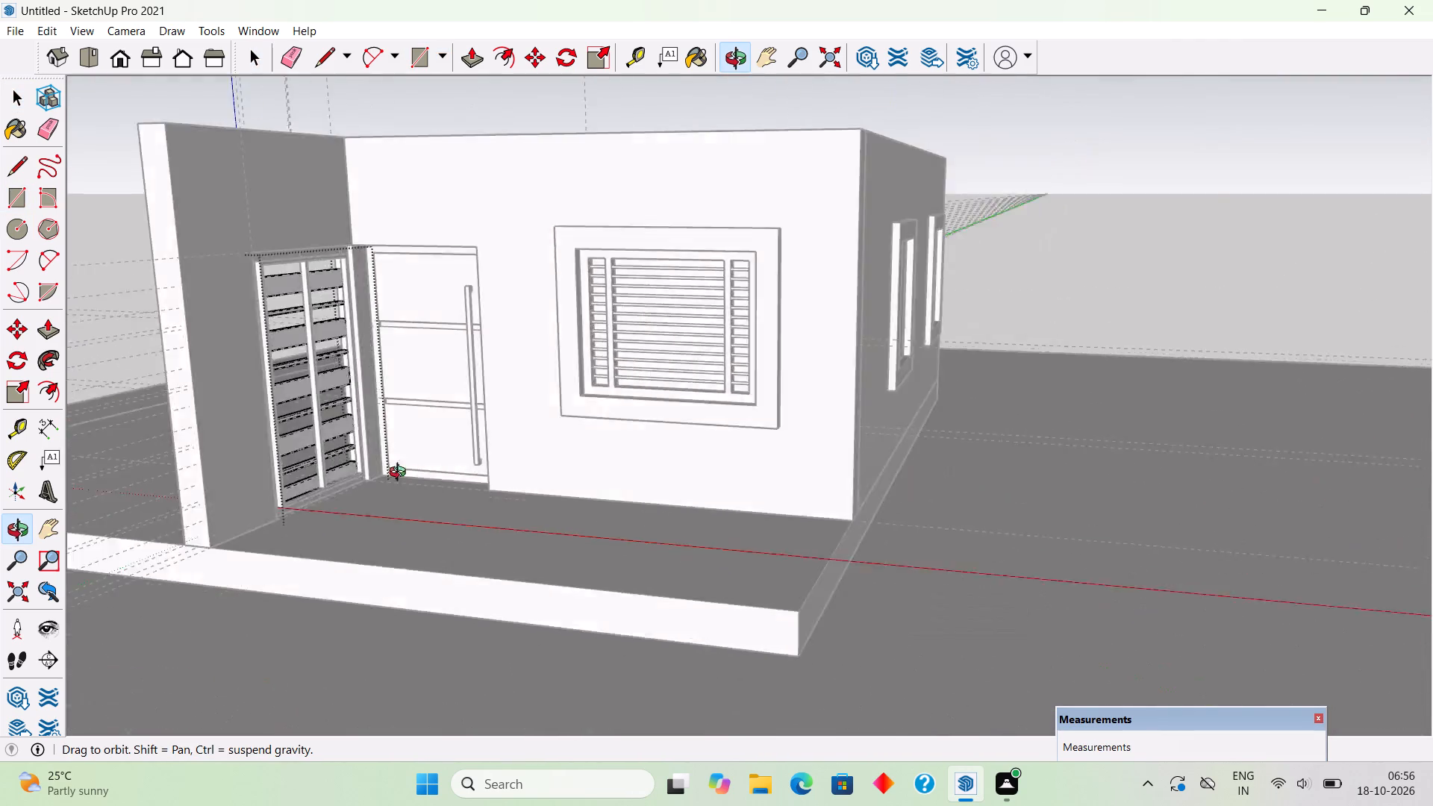
middle_click_drag(401, 474, 278, 471)
scroll(278, 471, "down", 1)
middle_click_drag(263, 452, 127, 409)
scroll(126, 409, "up", 1)
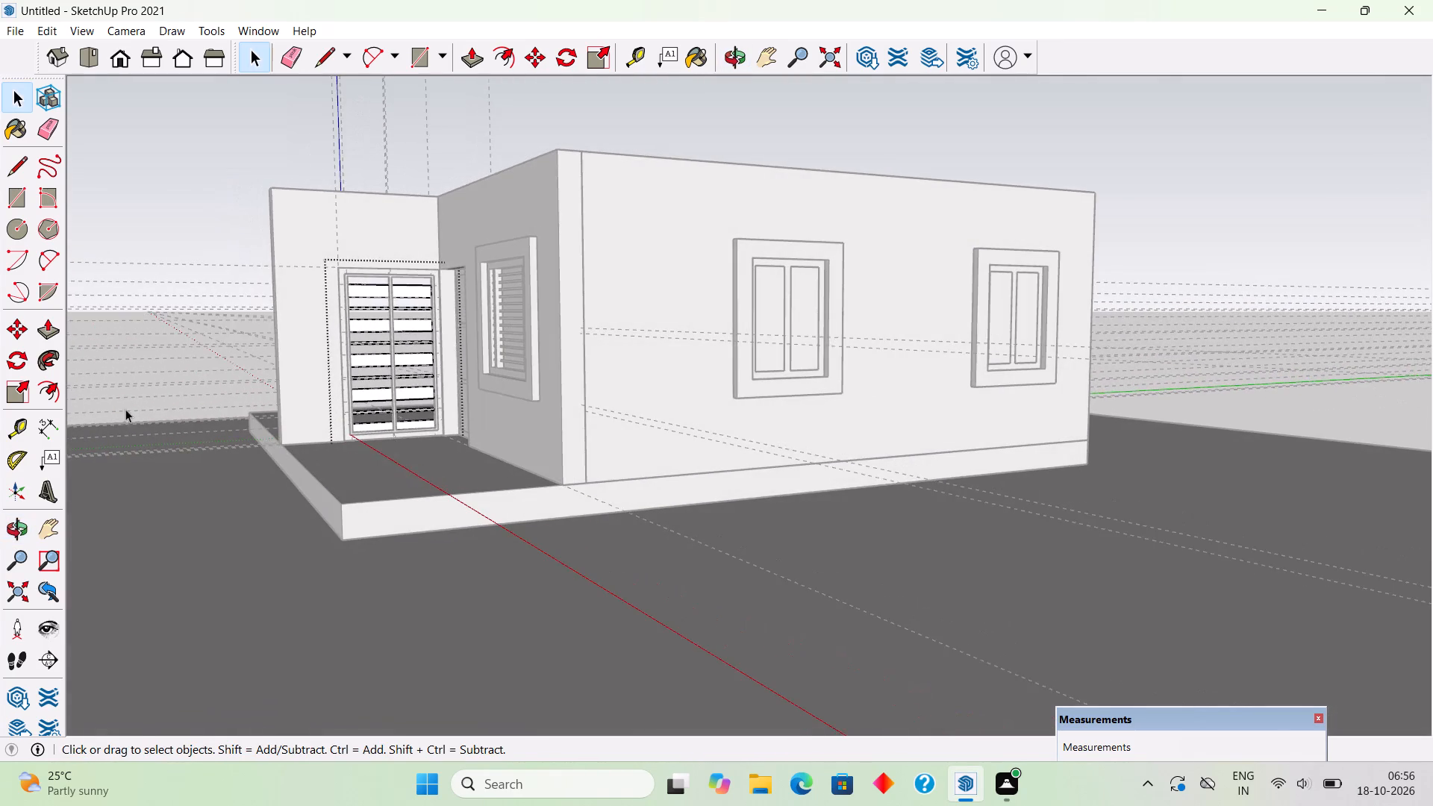
scroll(125, 409, "up", 1)
left_click(141, 230)
Examine the banded panel from the porch side and from outside the wall, including its bands, gaps and frame.
middle_click_drag(412, 399, 419, 422)
scroll(417, 422, "up", 1)
scroll(351, 386, "up", 3)
scroll(365, 256, "up", 4)
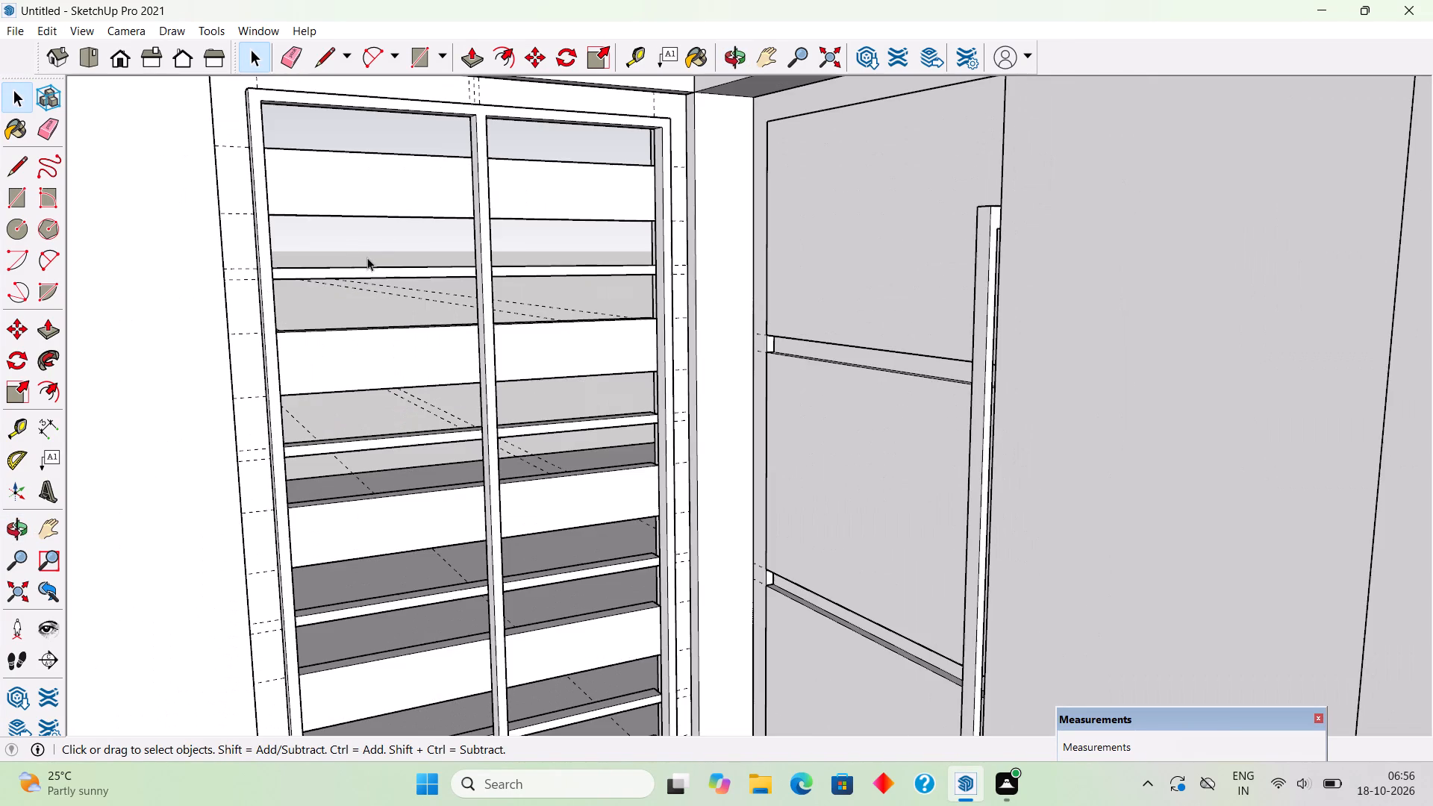
middle_click_drag(473, 401, 590, 435)
scroll(649, 384, "down", 4)
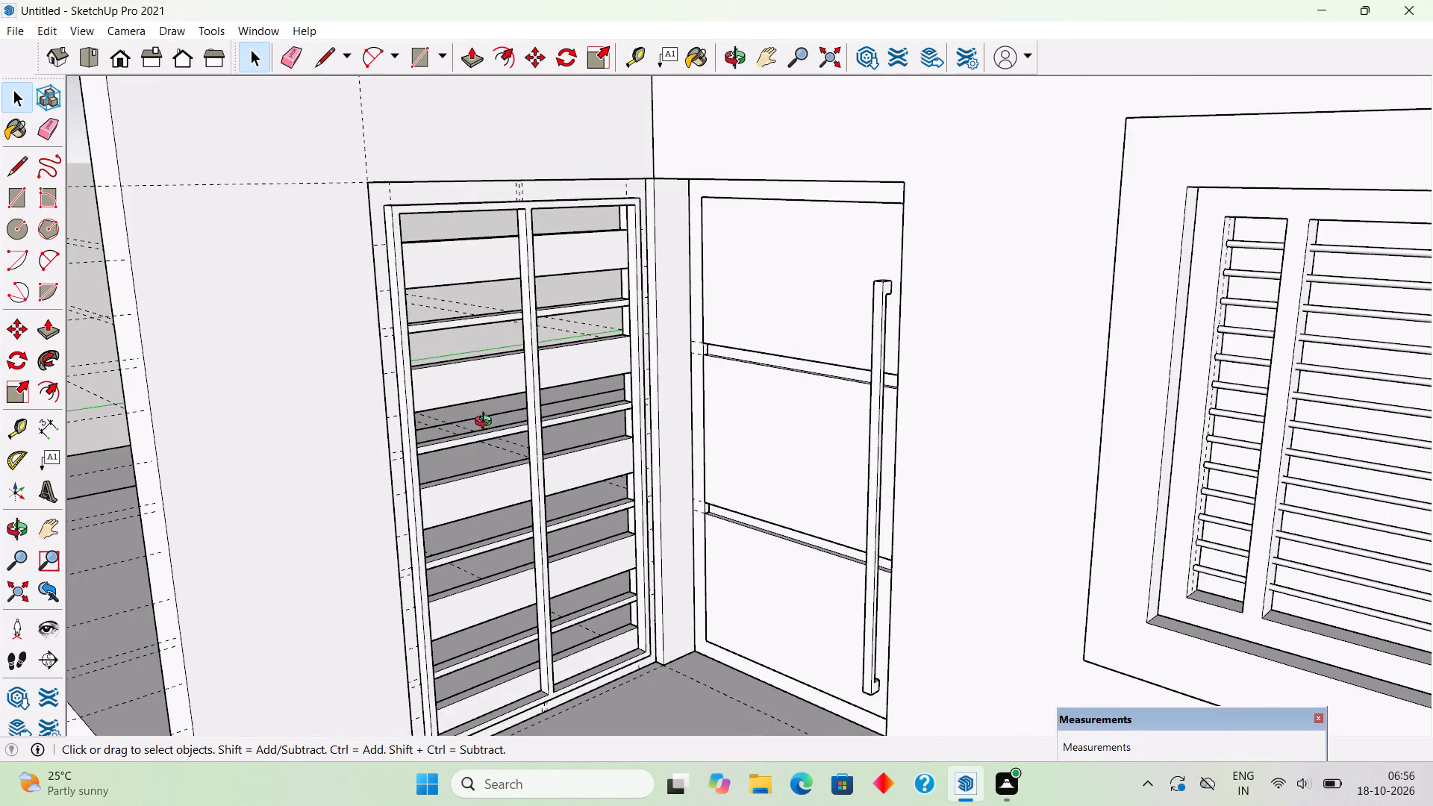
middle_click_drag(487, 423, 1279, 423)
scroll(867, 397, "up", 1)
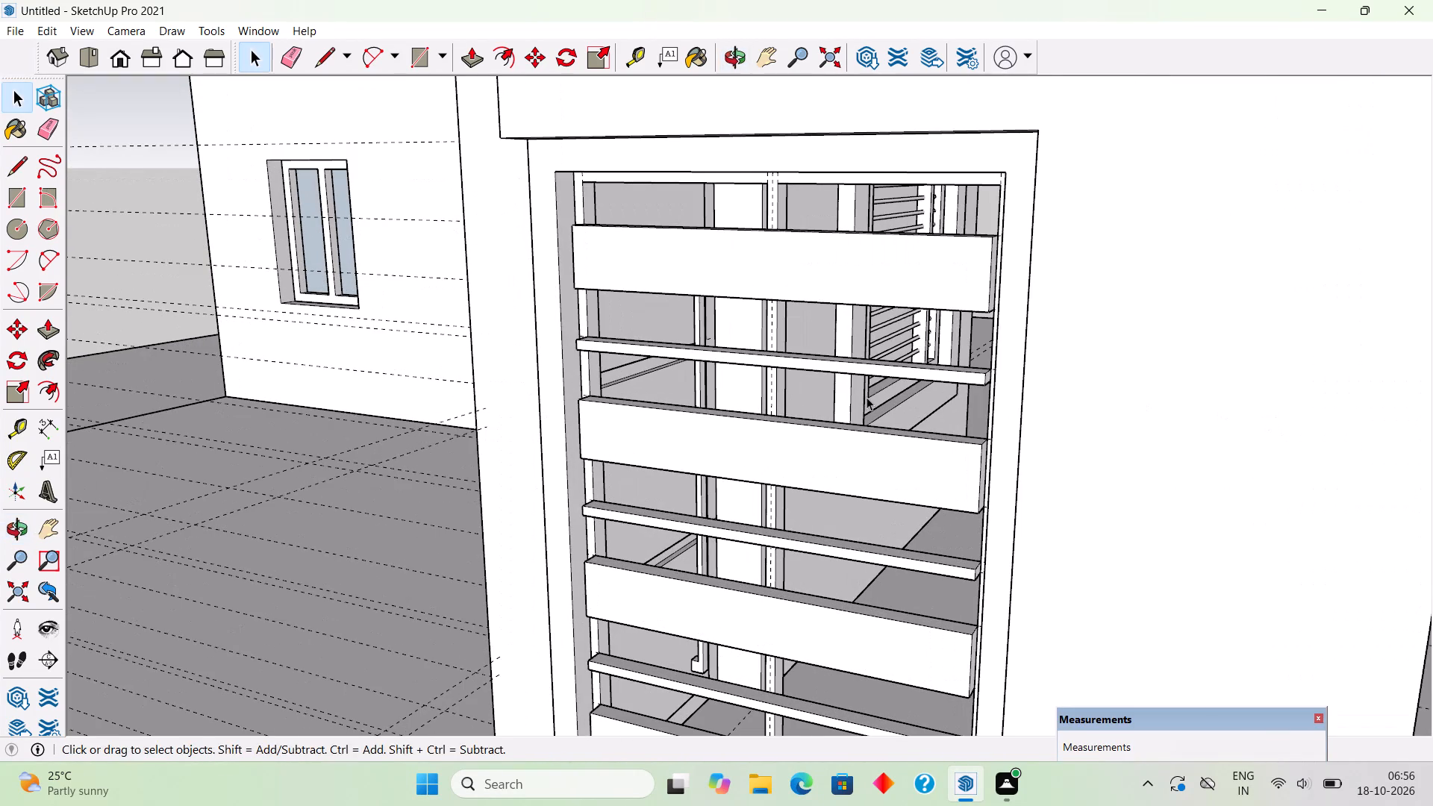
scroll(867, 397, "down", 5)
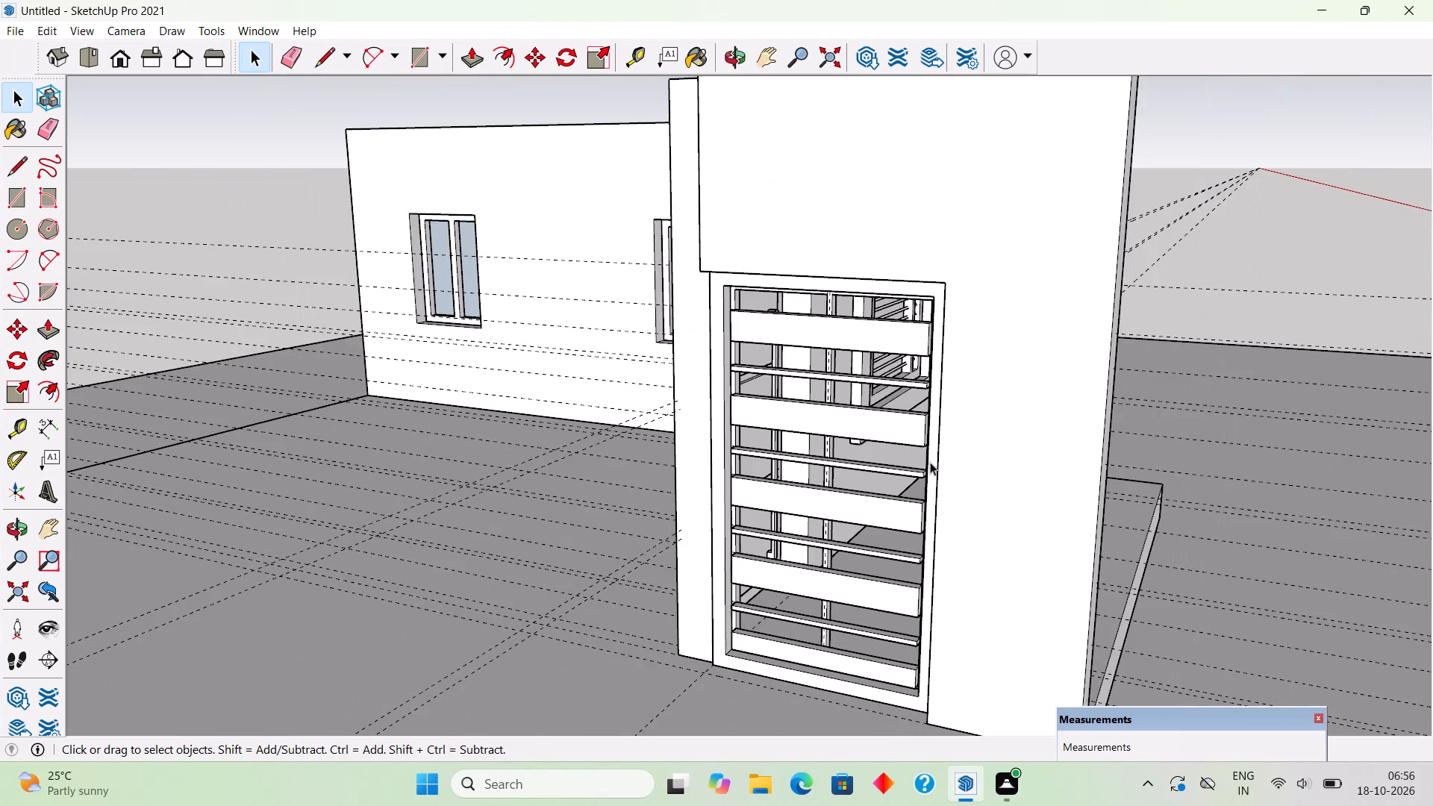
middle_click_drag(923, 465, 22, 454)
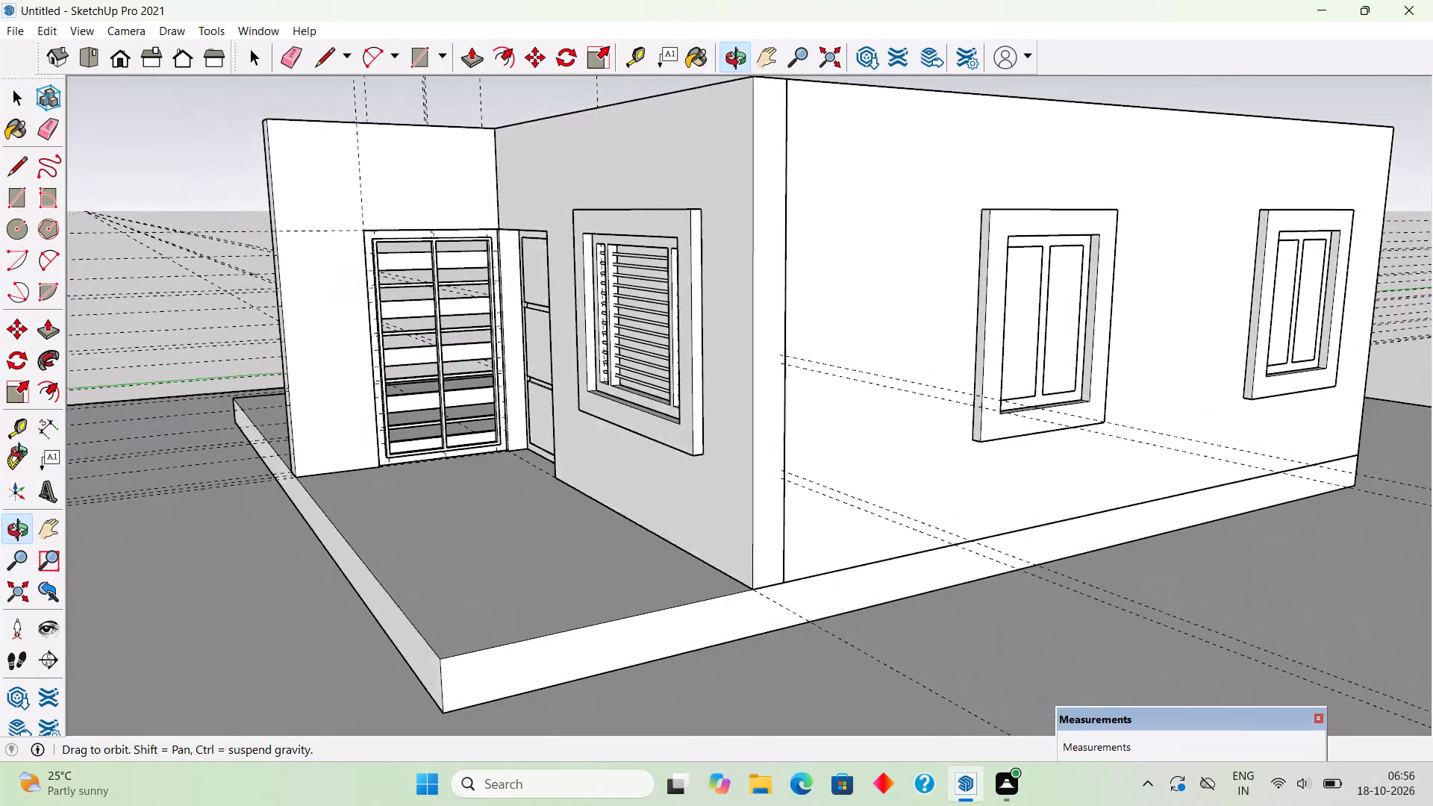
middle_click_drag(22, 454, 10, 446)
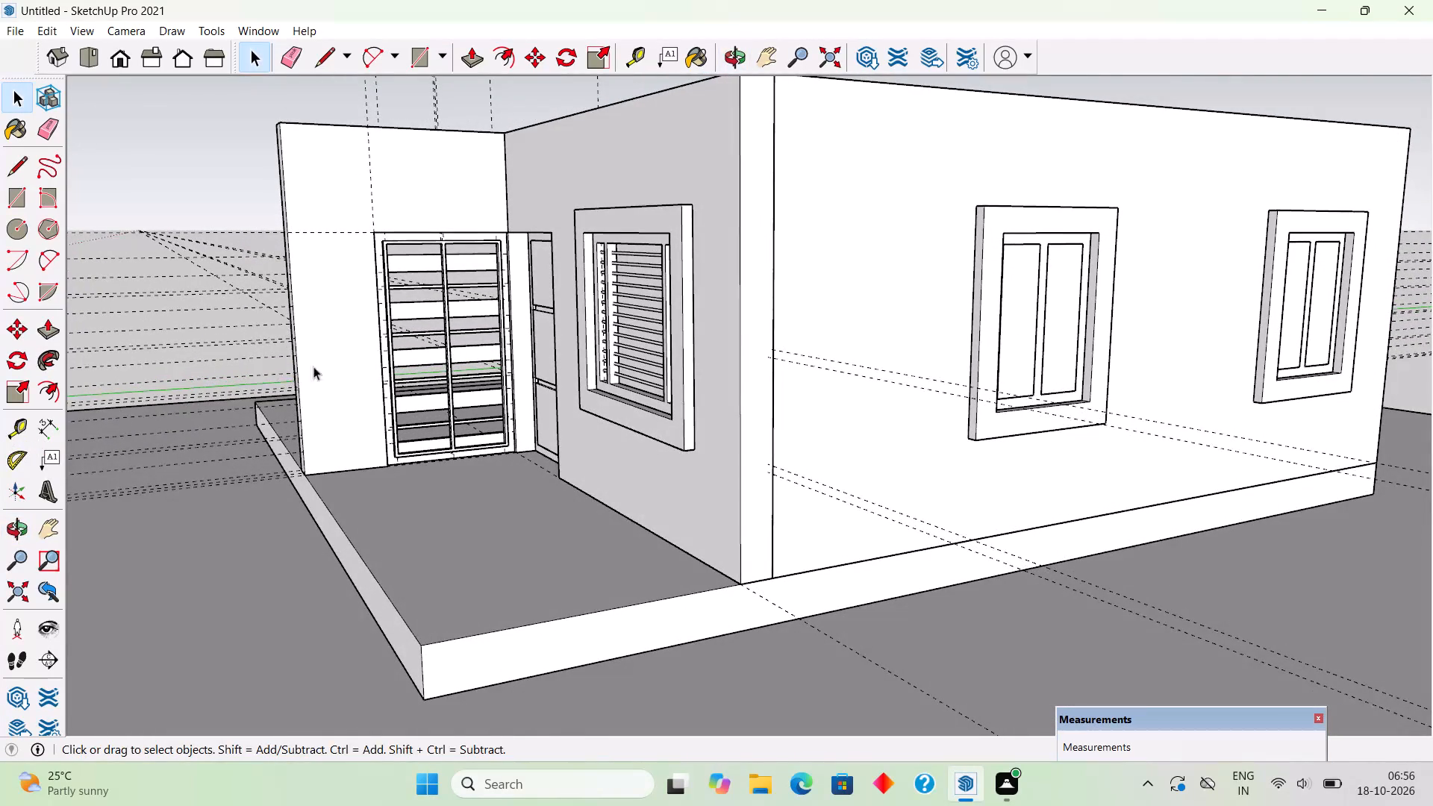
scroll(388, 344, "up", 4)
scroll(431, 301, "up", 4)
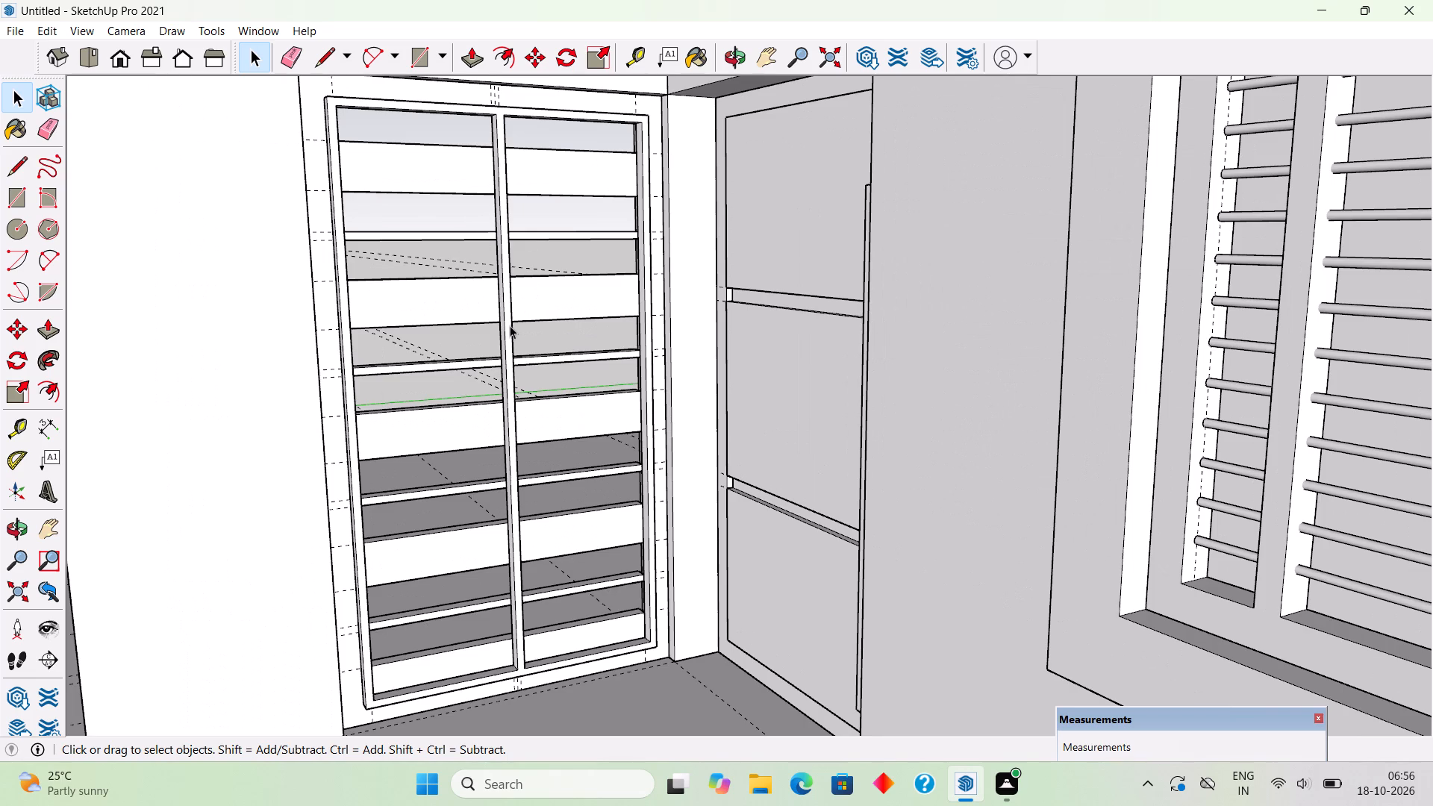
Open the banded panel's two-pane frame group for editing.
double_click(506, 337)
left_click(506, 337)
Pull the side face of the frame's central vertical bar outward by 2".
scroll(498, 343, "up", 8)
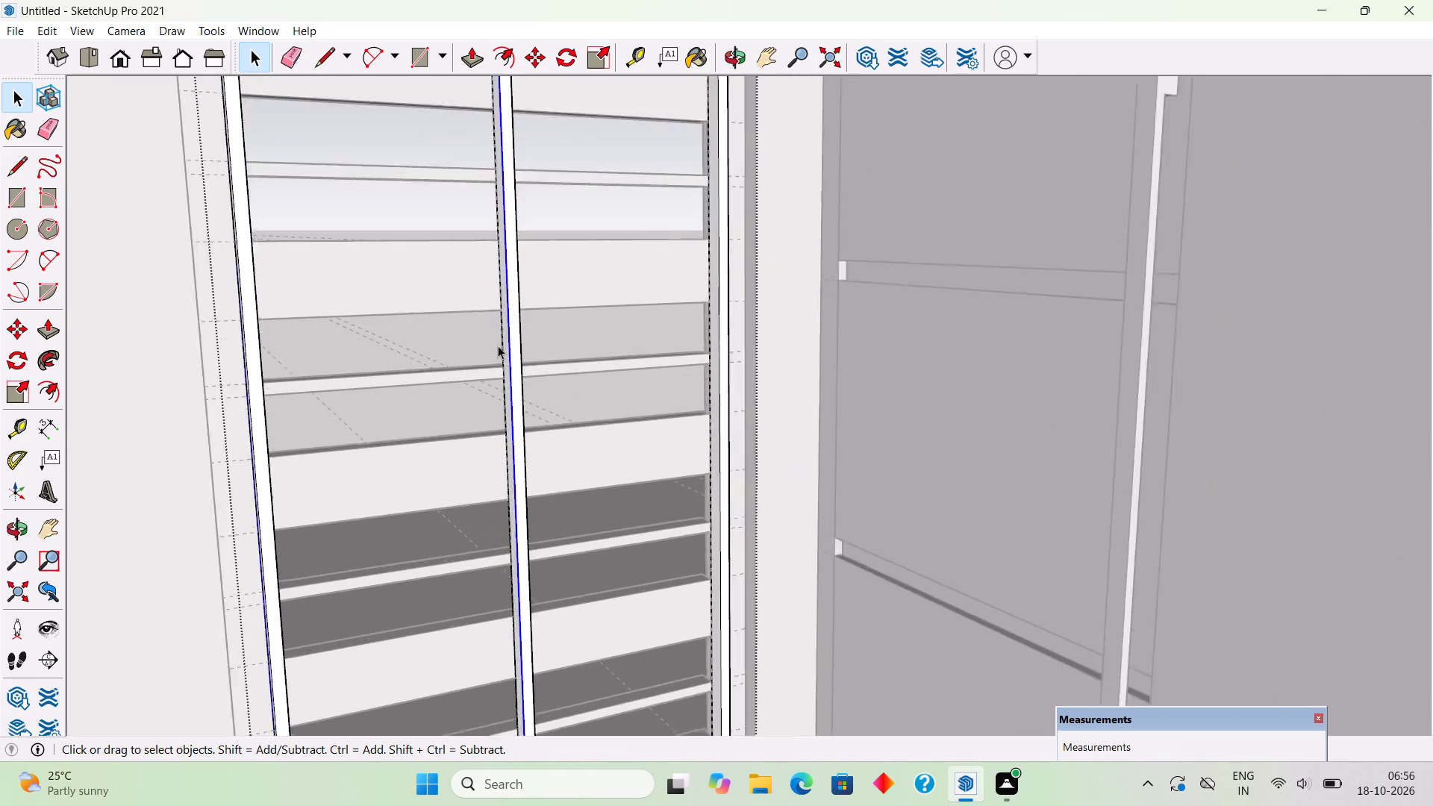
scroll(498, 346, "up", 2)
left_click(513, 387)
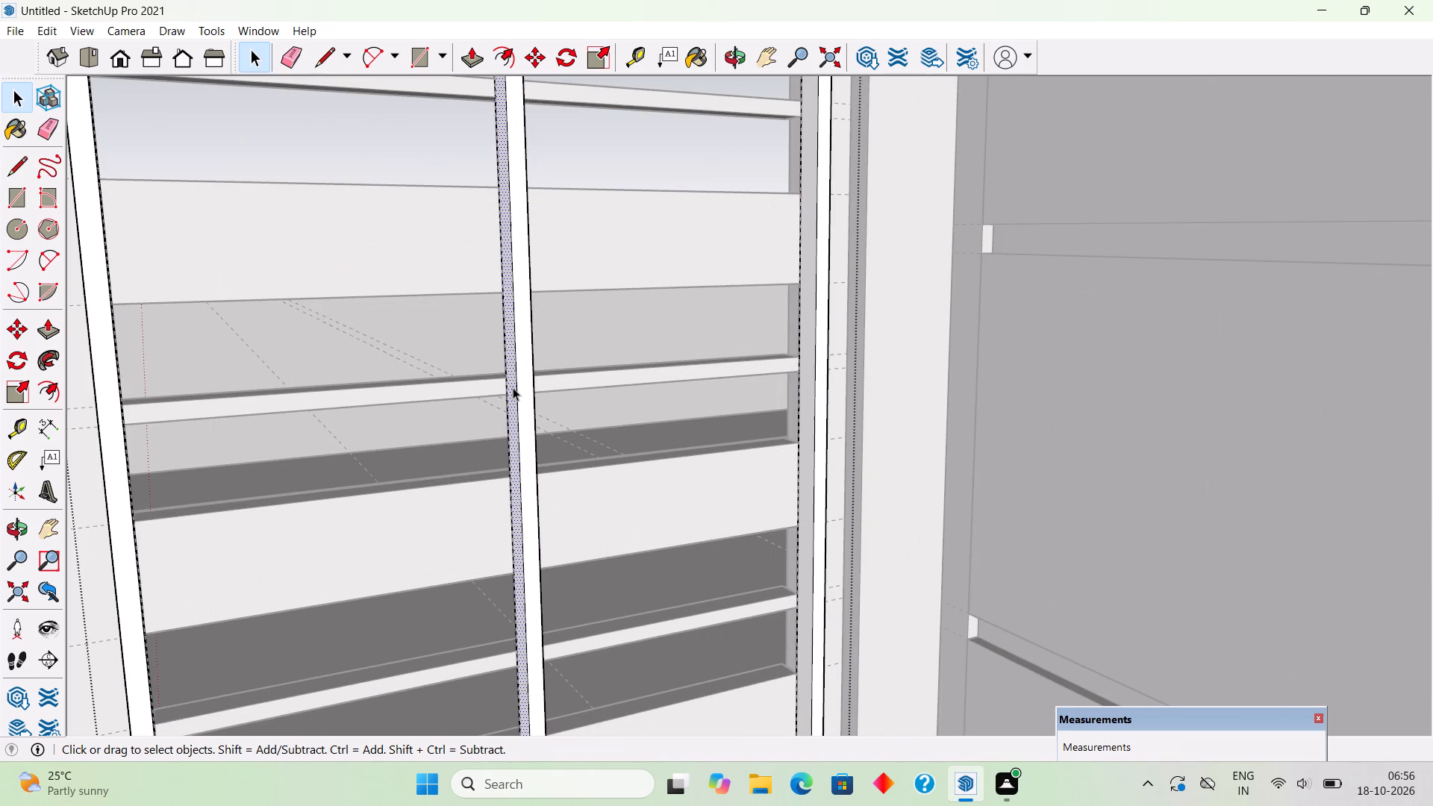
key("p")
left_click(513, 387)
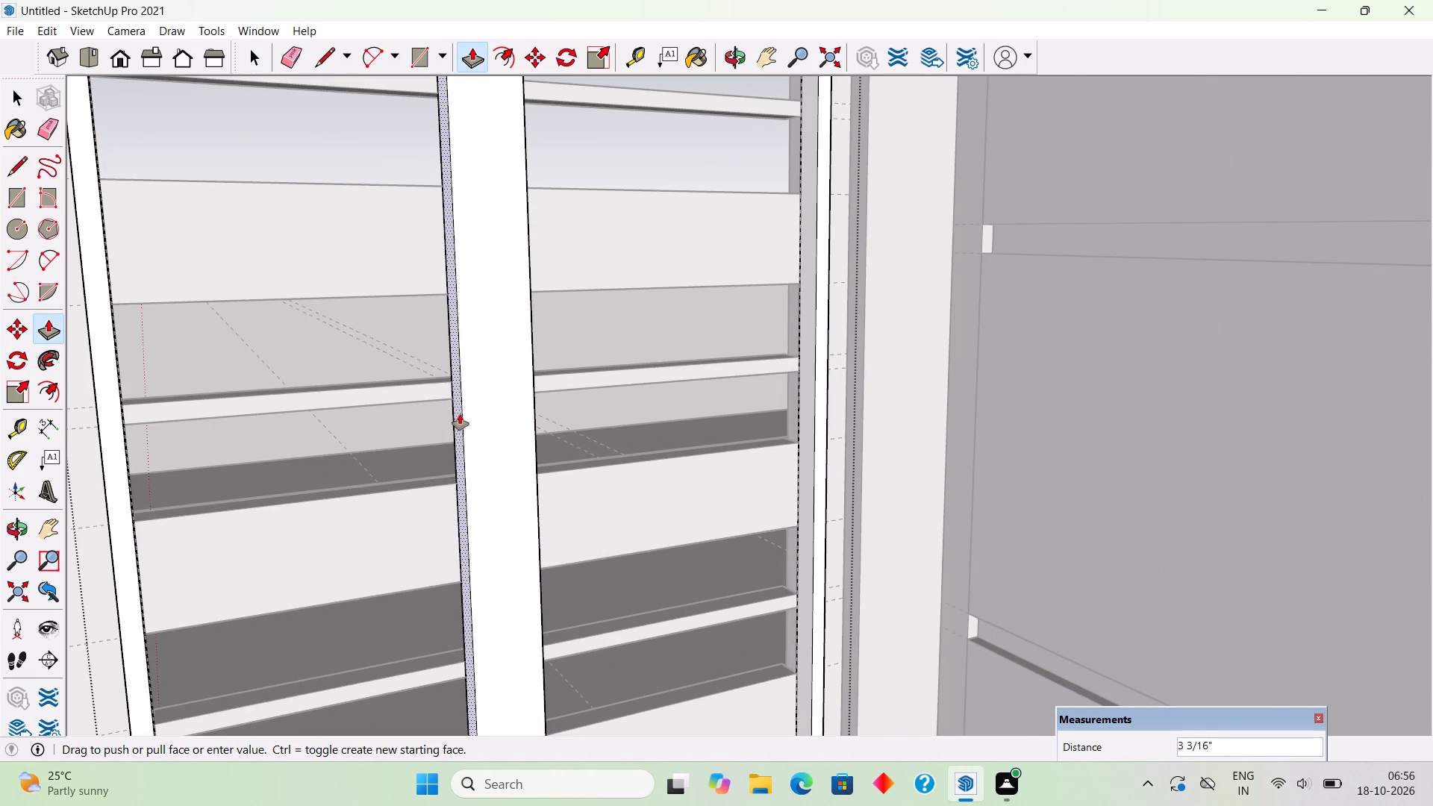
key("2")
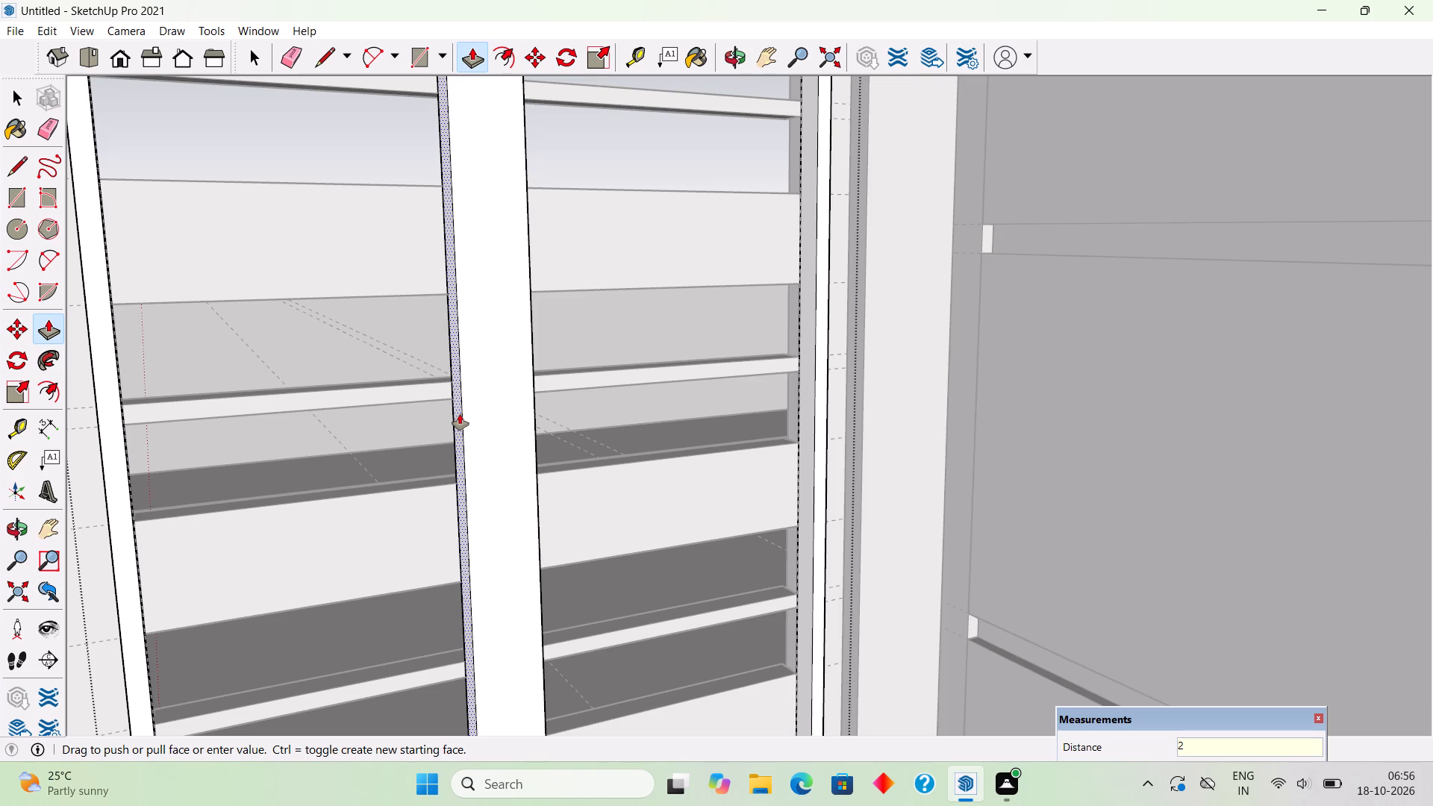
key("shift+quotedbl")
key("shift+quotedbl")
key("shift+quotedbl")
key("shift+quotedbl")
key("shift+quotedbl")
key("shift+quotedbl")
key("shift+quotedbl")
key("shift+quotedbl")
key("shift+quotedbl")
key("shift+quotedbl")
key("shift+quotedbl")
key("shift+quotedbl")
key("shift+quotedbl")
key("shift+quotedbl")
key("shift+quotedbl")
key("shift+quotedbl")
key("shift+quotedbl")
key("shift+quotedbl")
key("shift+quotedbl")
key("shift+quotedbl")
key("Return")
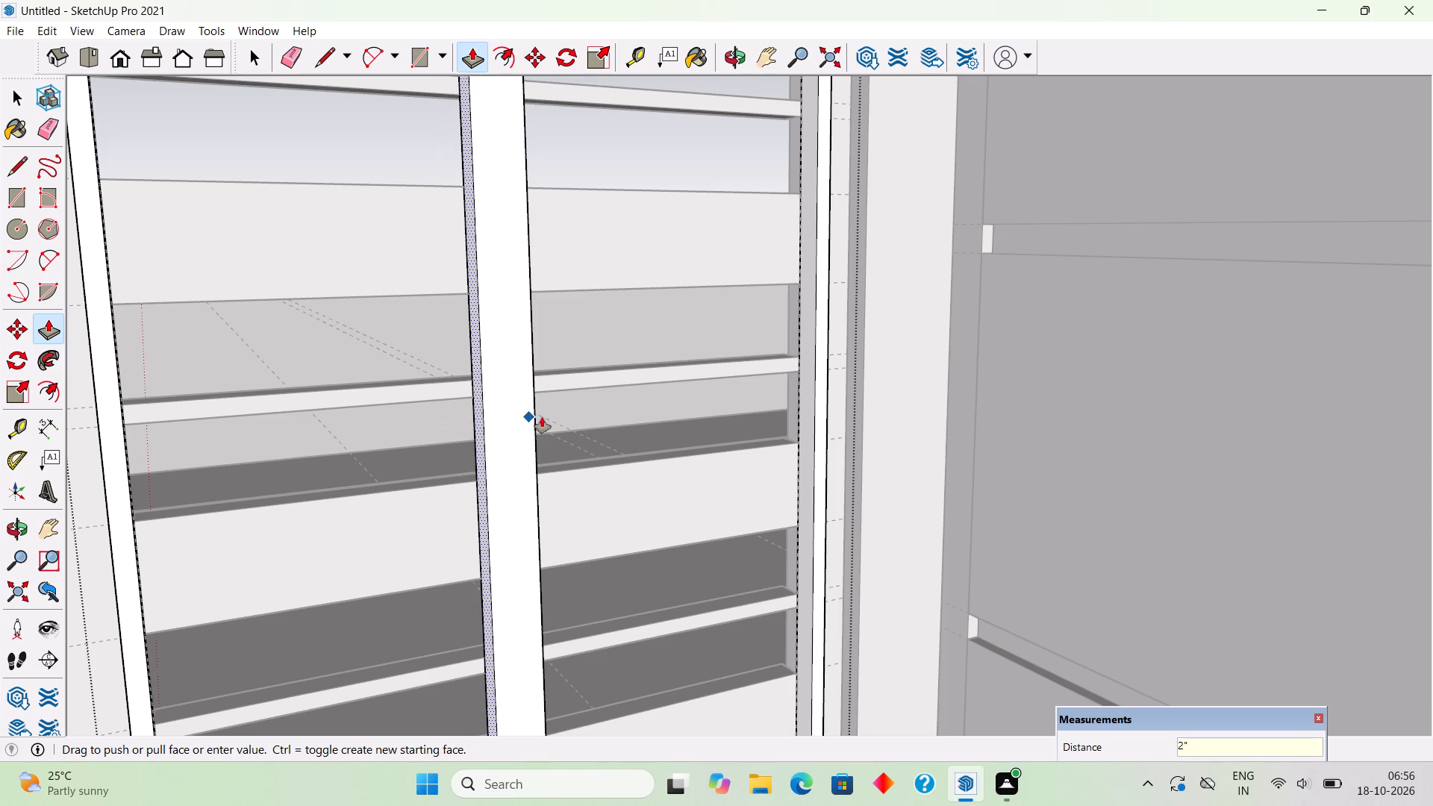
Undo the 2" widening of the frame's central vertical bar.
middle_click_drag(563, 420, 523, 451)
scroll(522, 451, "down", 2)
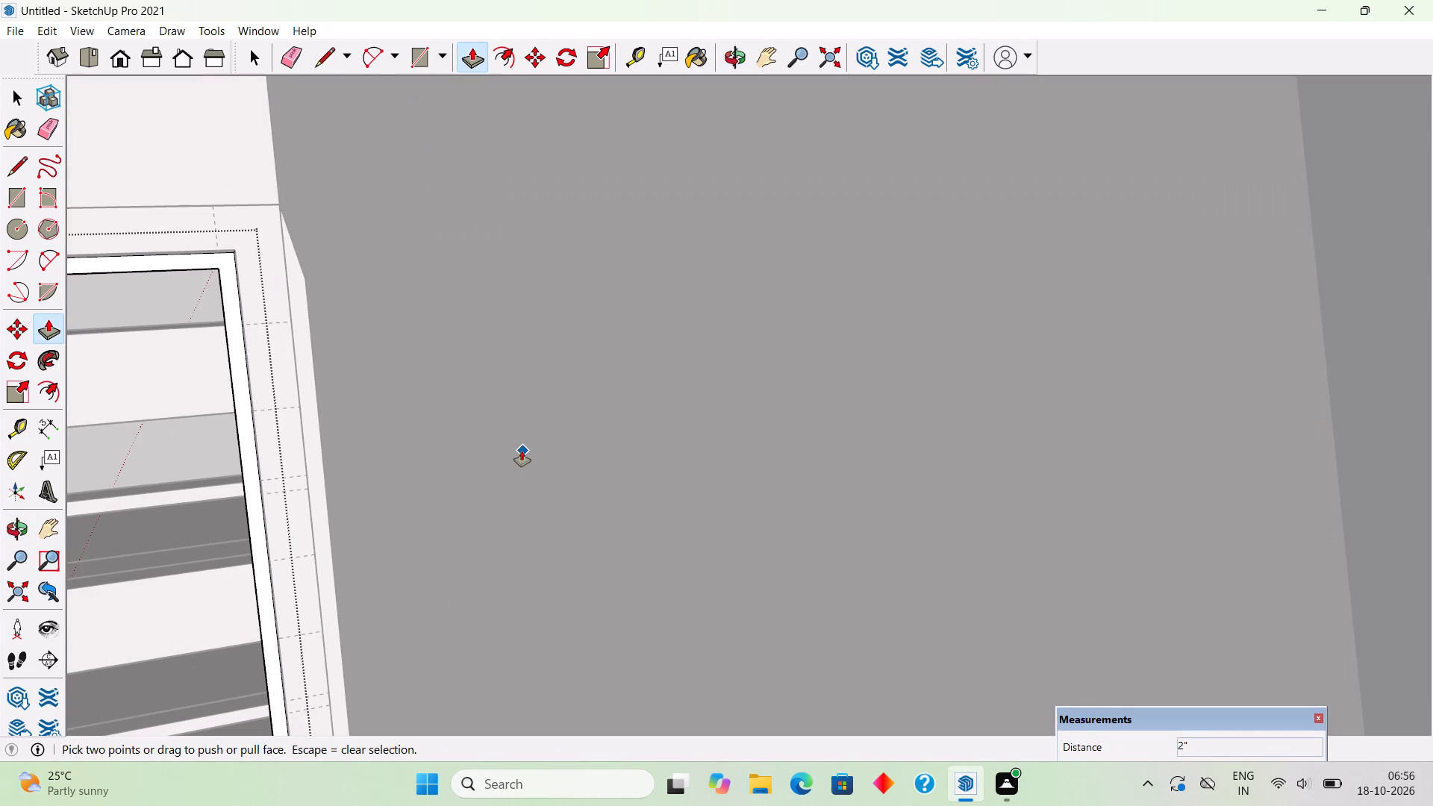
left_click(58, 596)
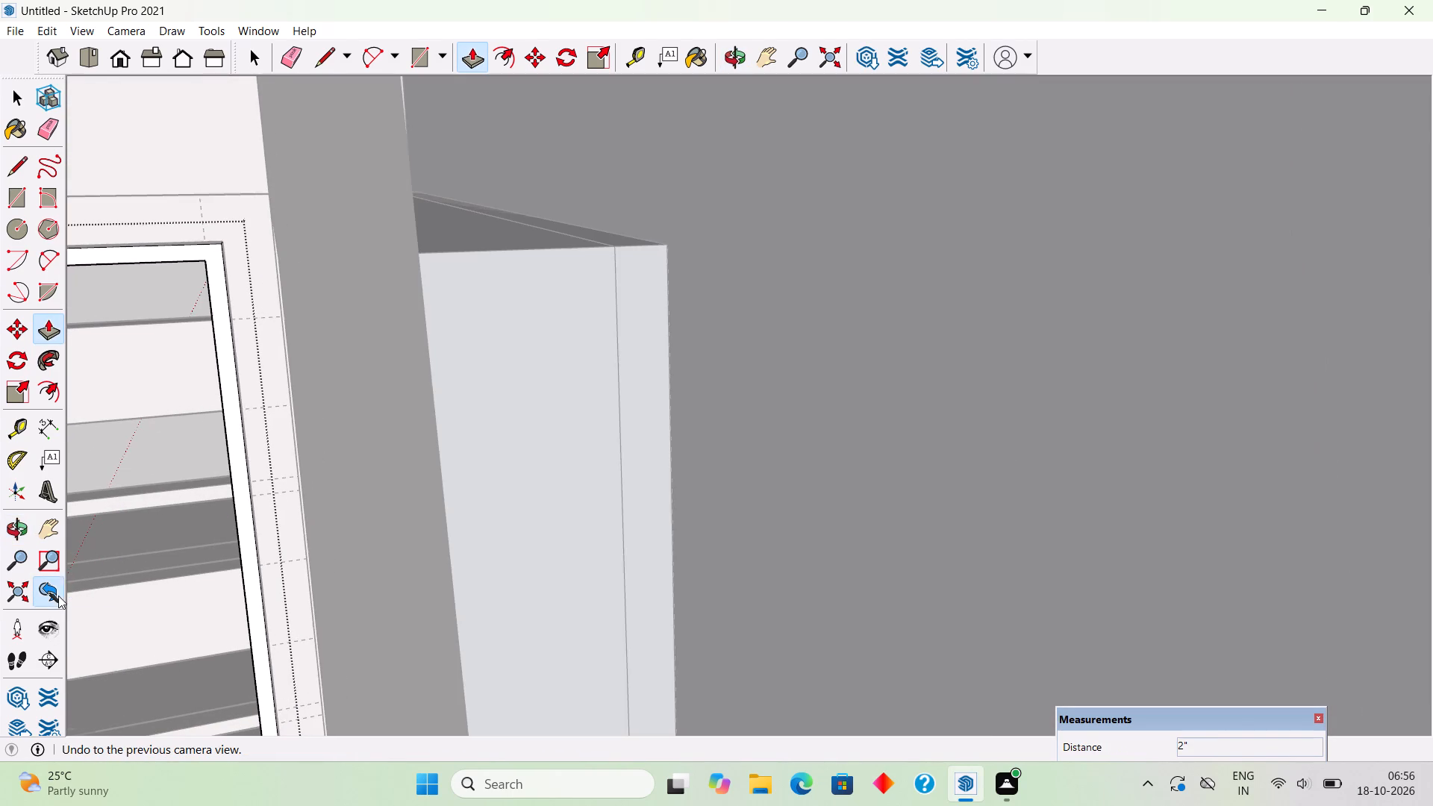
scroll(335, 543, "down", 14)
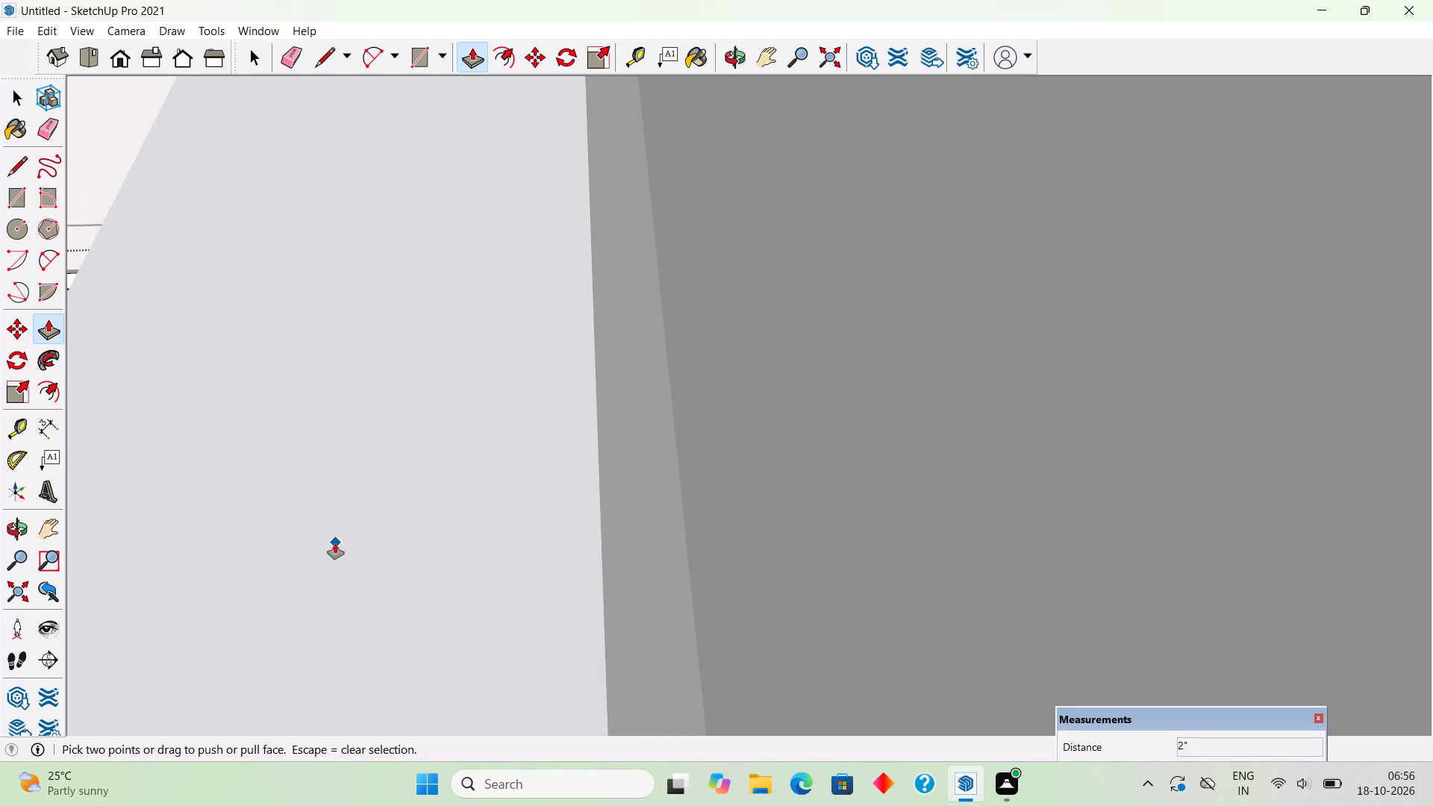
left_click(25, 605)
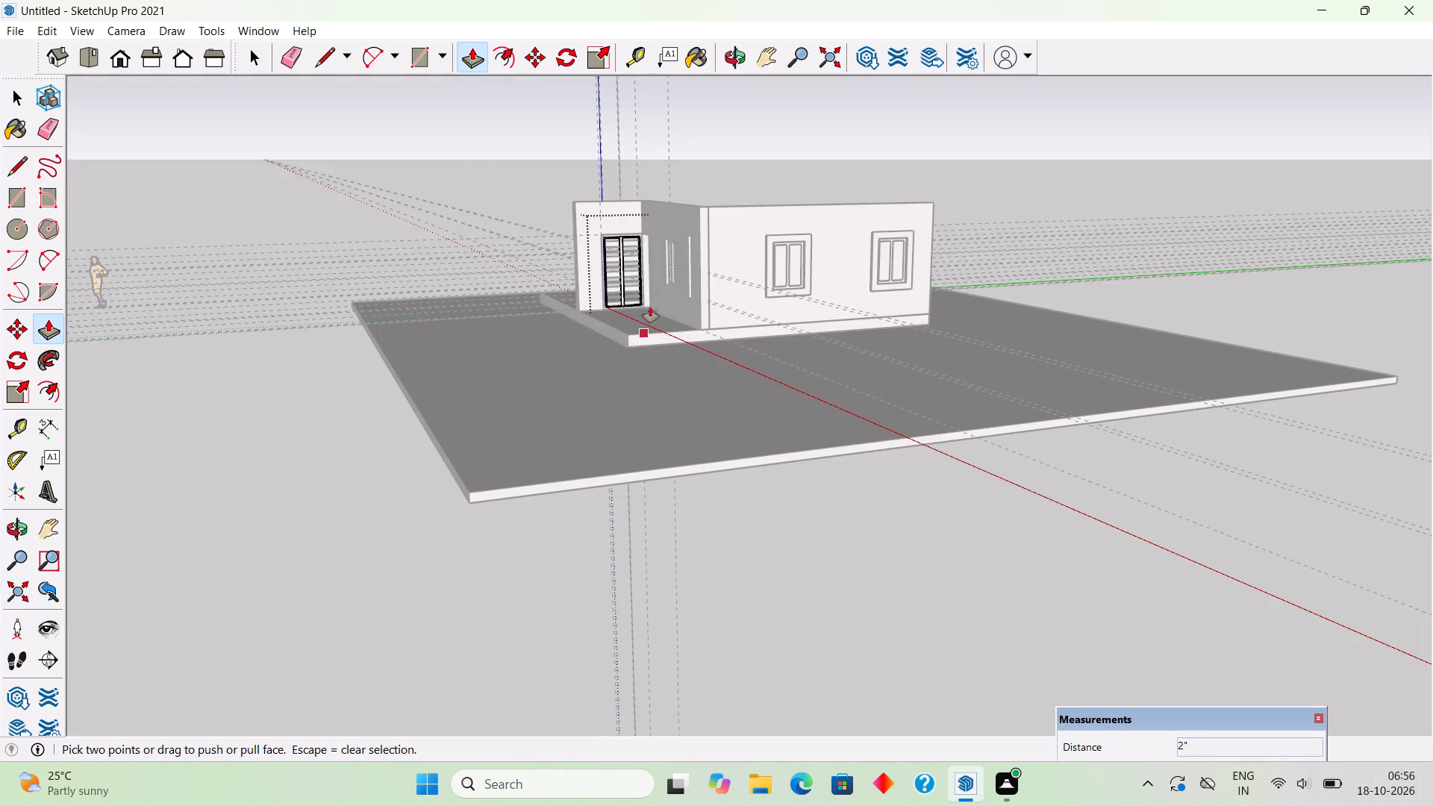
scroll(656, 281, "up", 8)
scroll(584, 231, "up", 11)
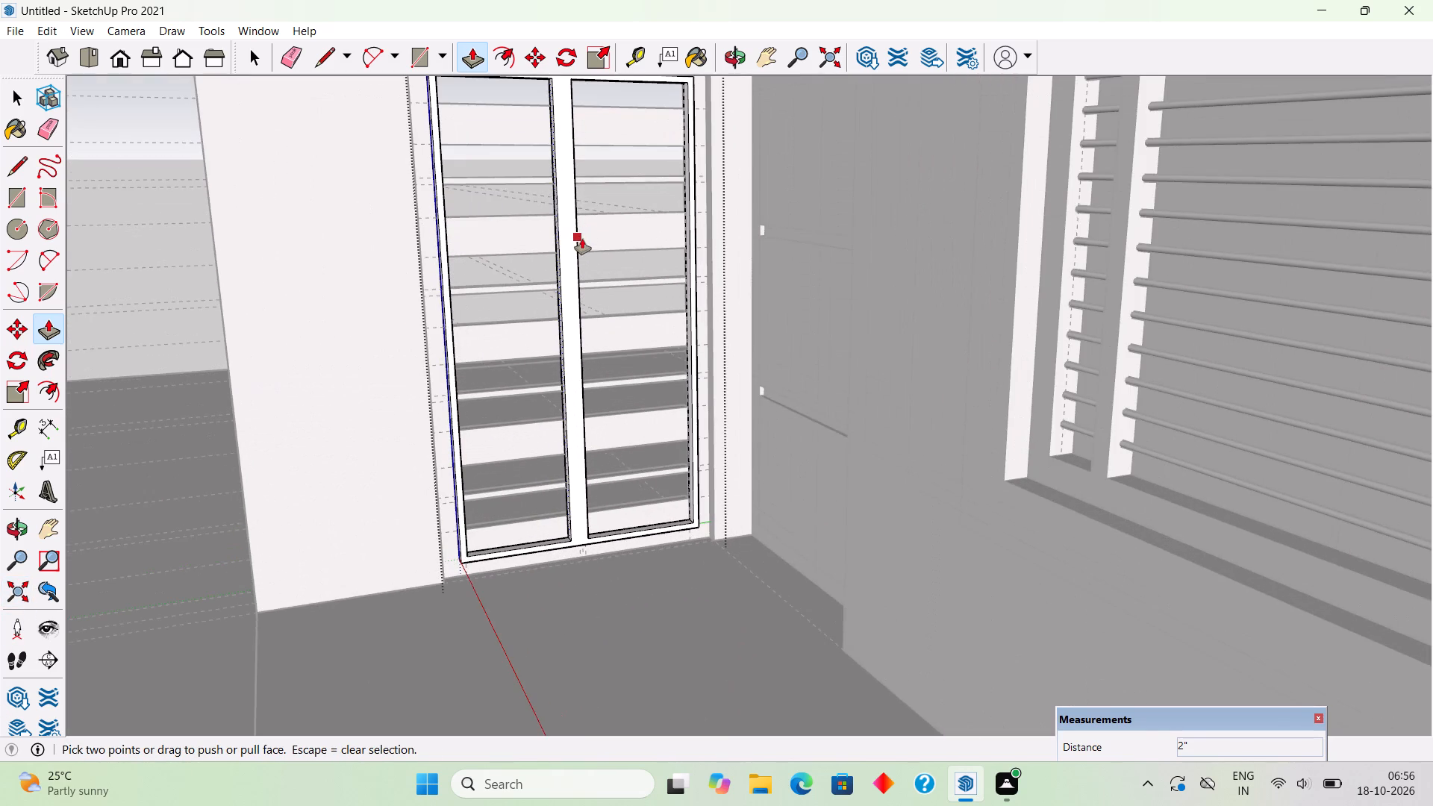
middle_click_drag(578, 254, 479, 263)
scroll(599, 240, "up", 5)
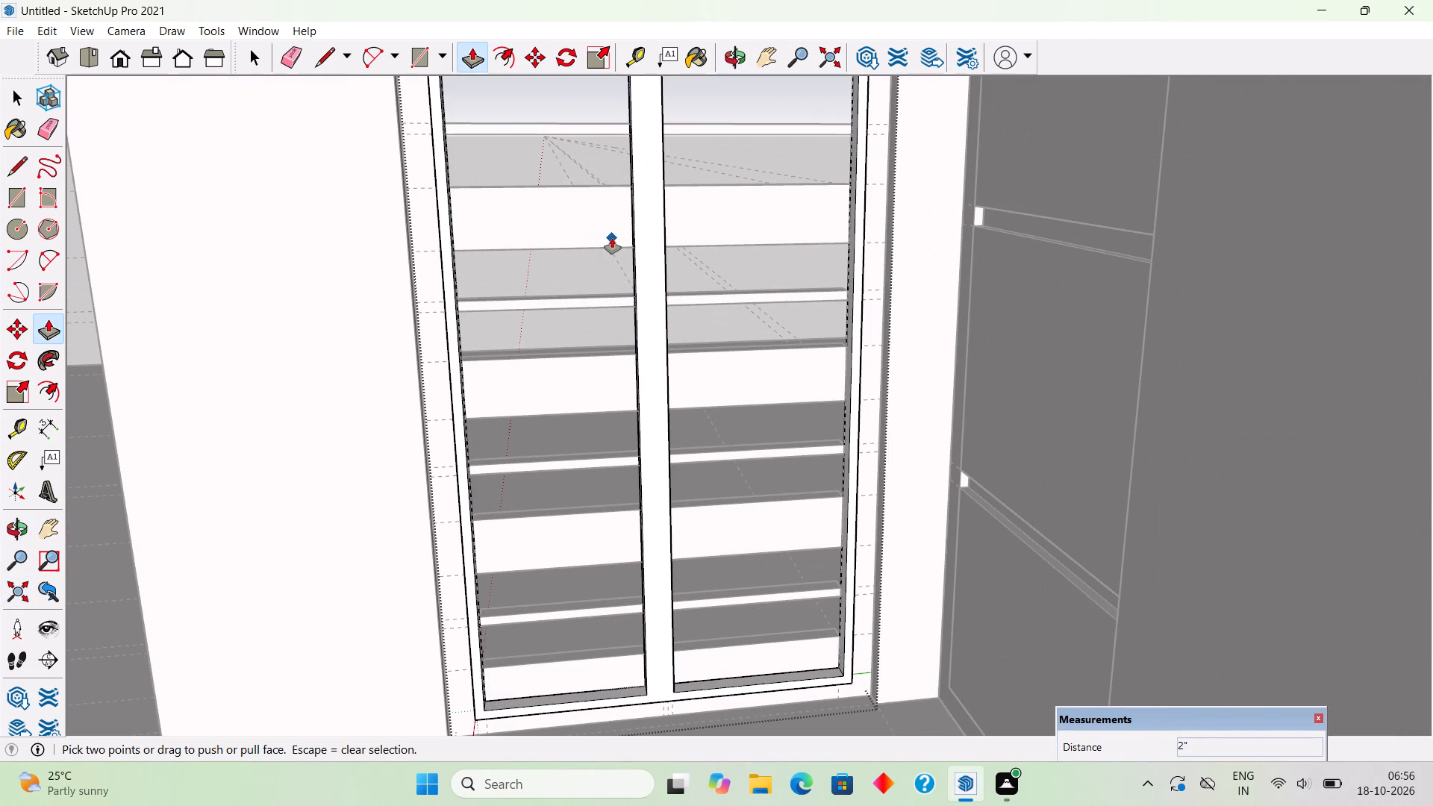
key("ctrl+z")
Pull the central vertical bar's side face out 1" into the pane farther from the door.
scroll(655, 272, "up", 1)
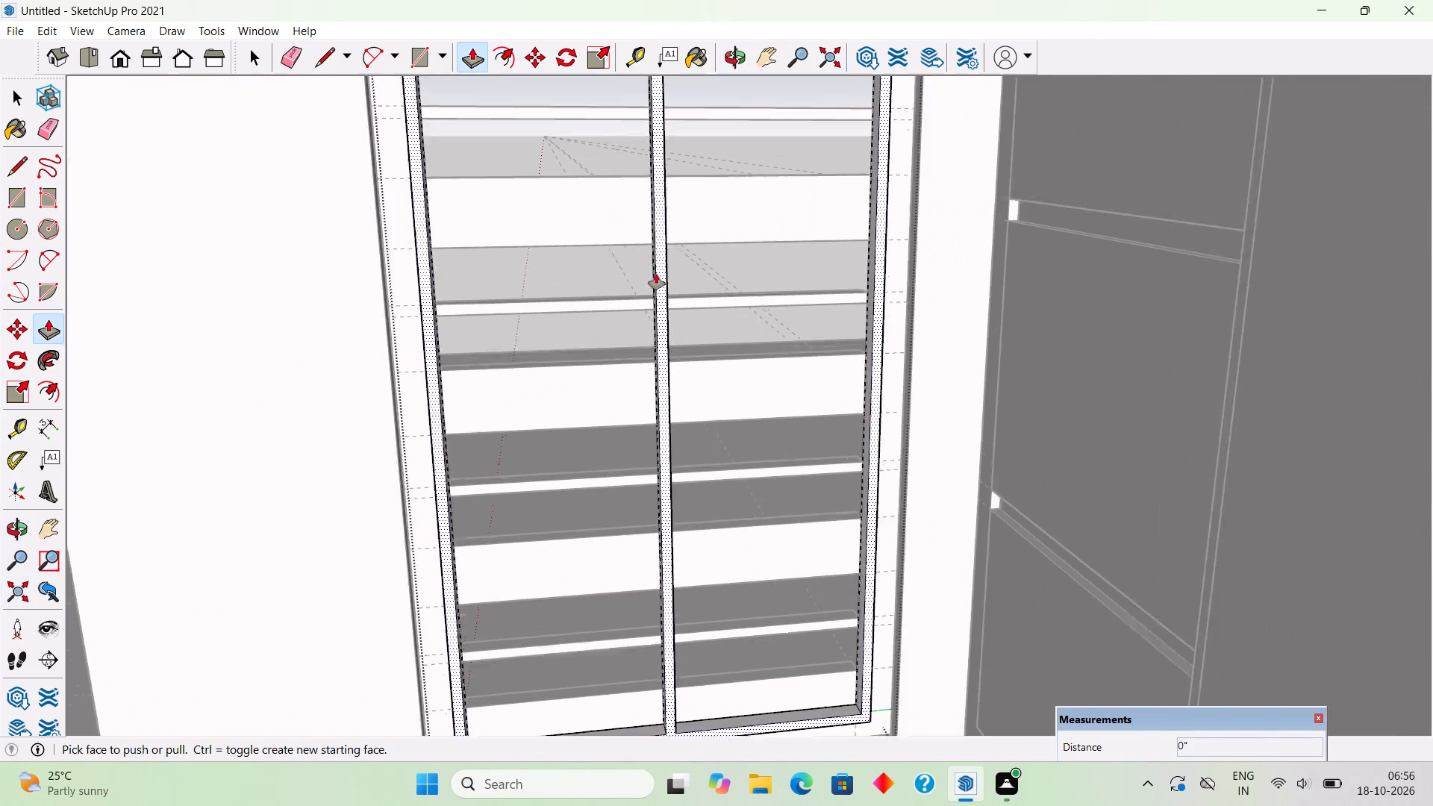
scroll(656, 274, "up", 12)
left_click(646, 317)
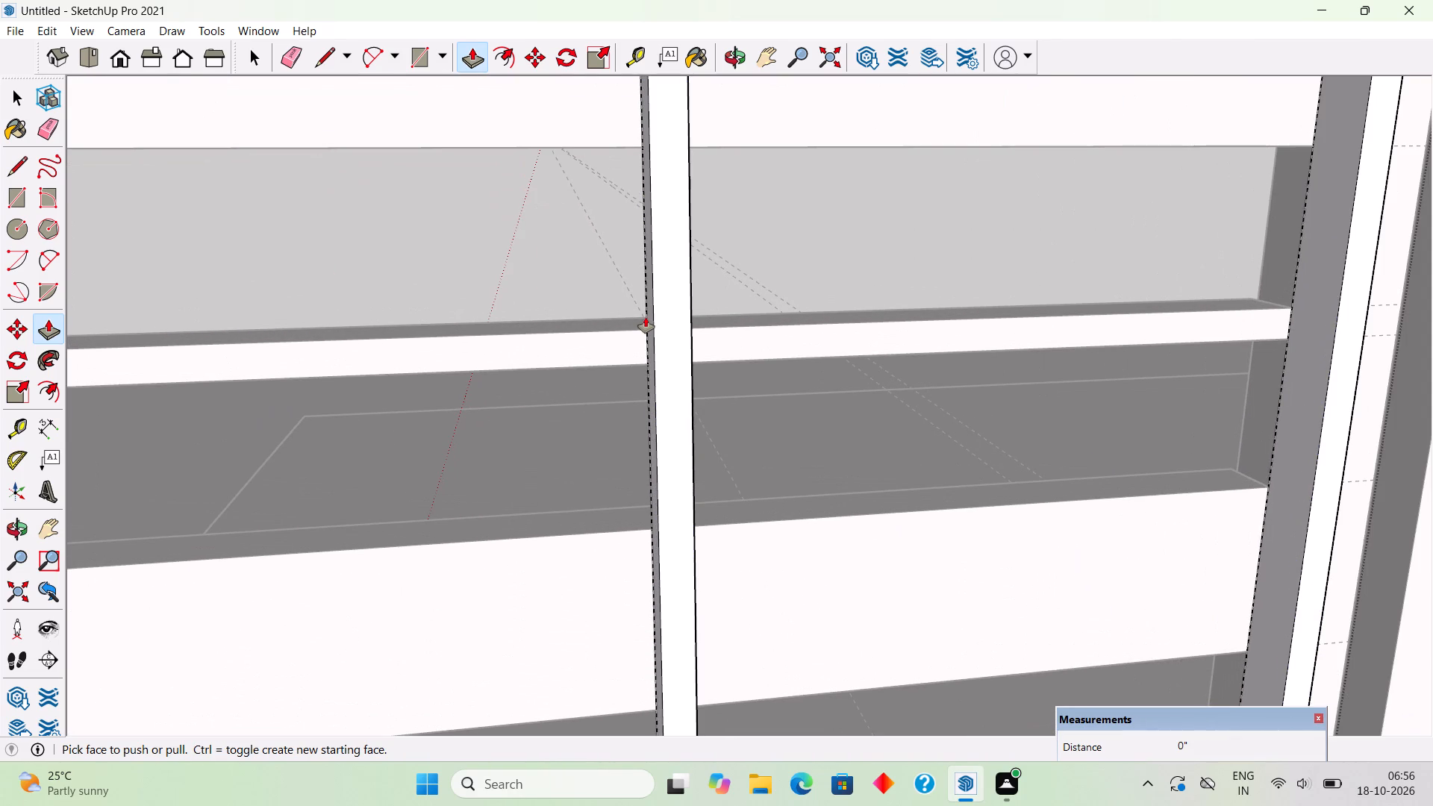
left_click(649, 334)
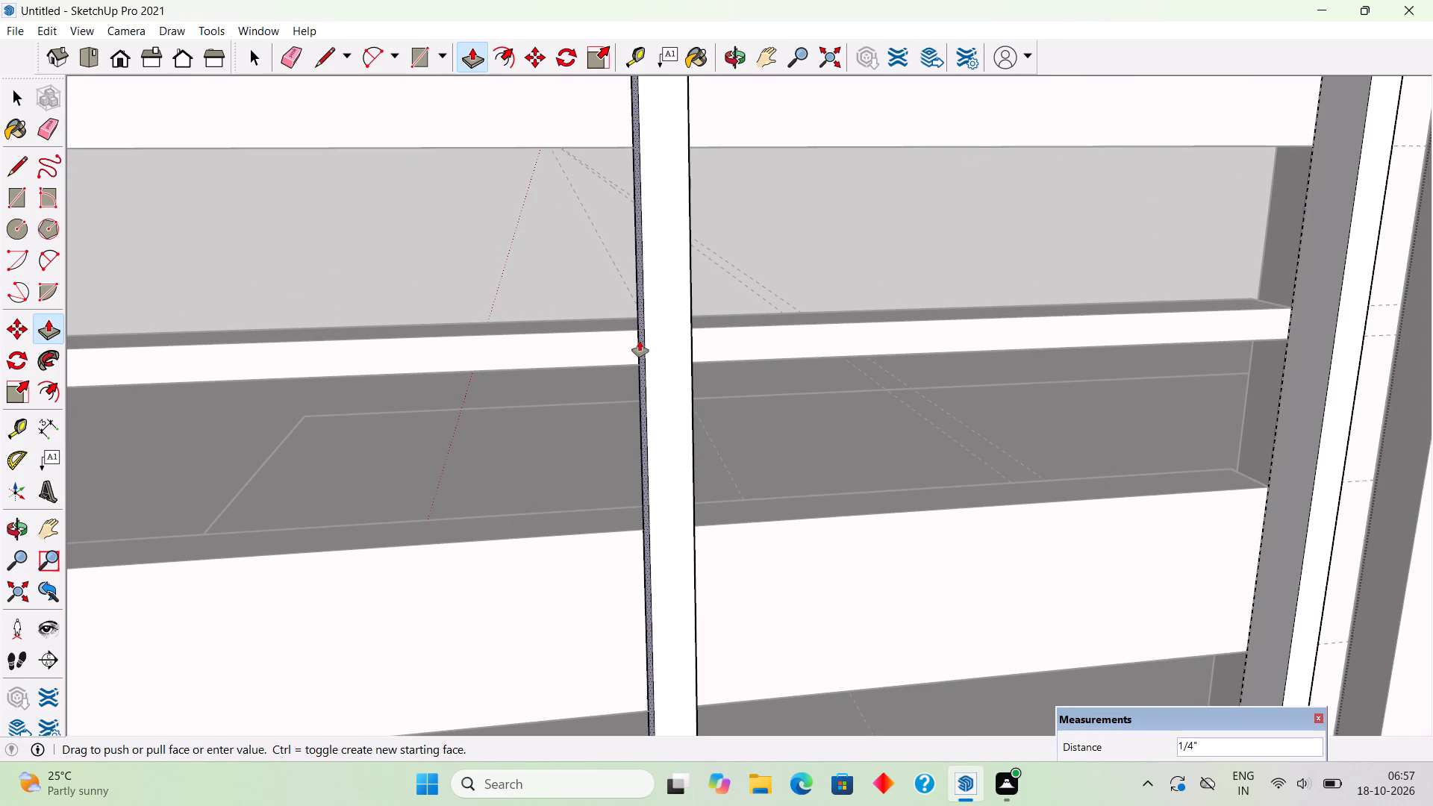
type("1\"")
key("Return")
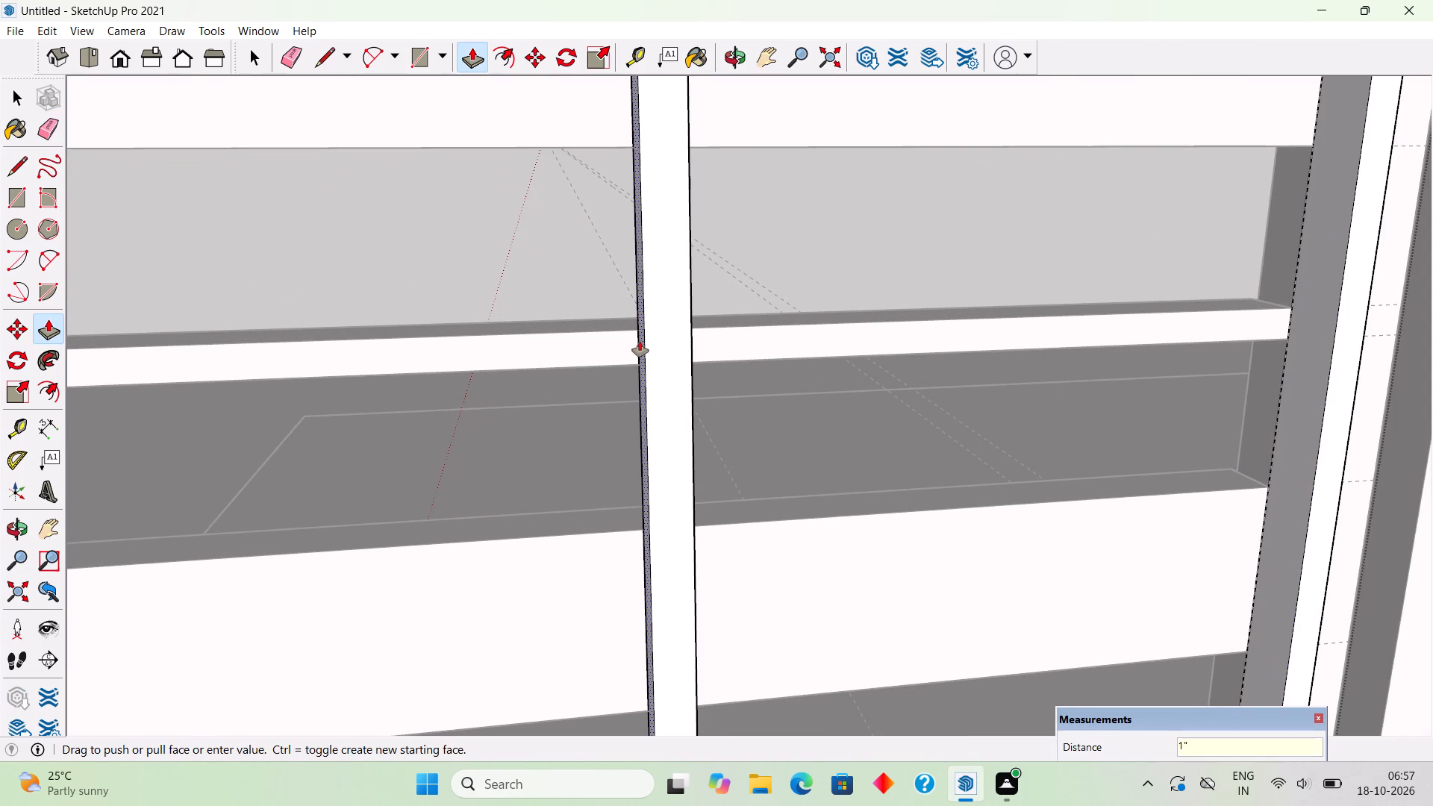
Pull the central vertical bar's opposite side face out 1" into the pane nearer the door.
scroll(640, 341, "down", 2)
scroll(455, 439, "down", 4)
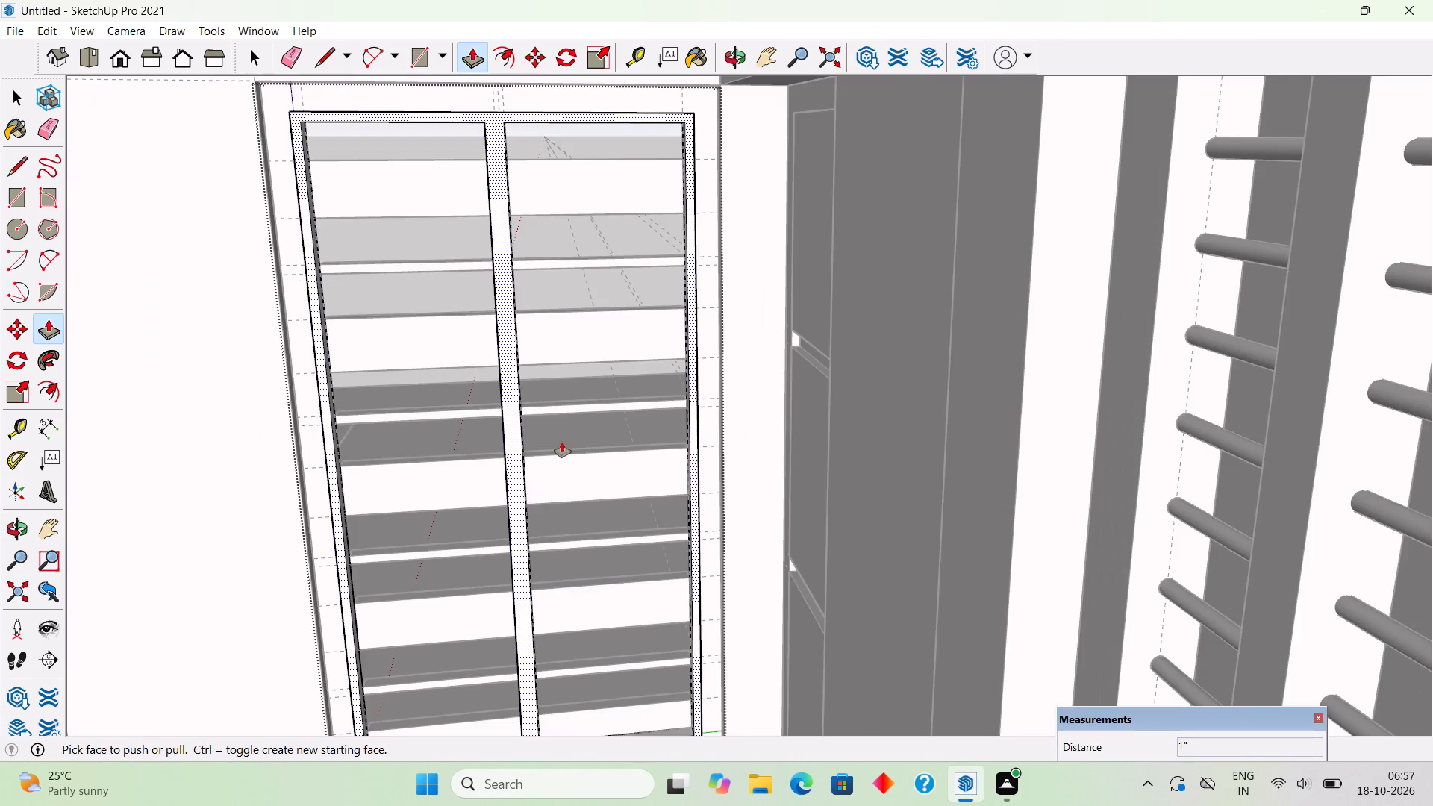
middle_click_drag(557, 441, 469, 439)
scroll(583, 416, "up", 8)
scroll(602, 424, "down", 3)
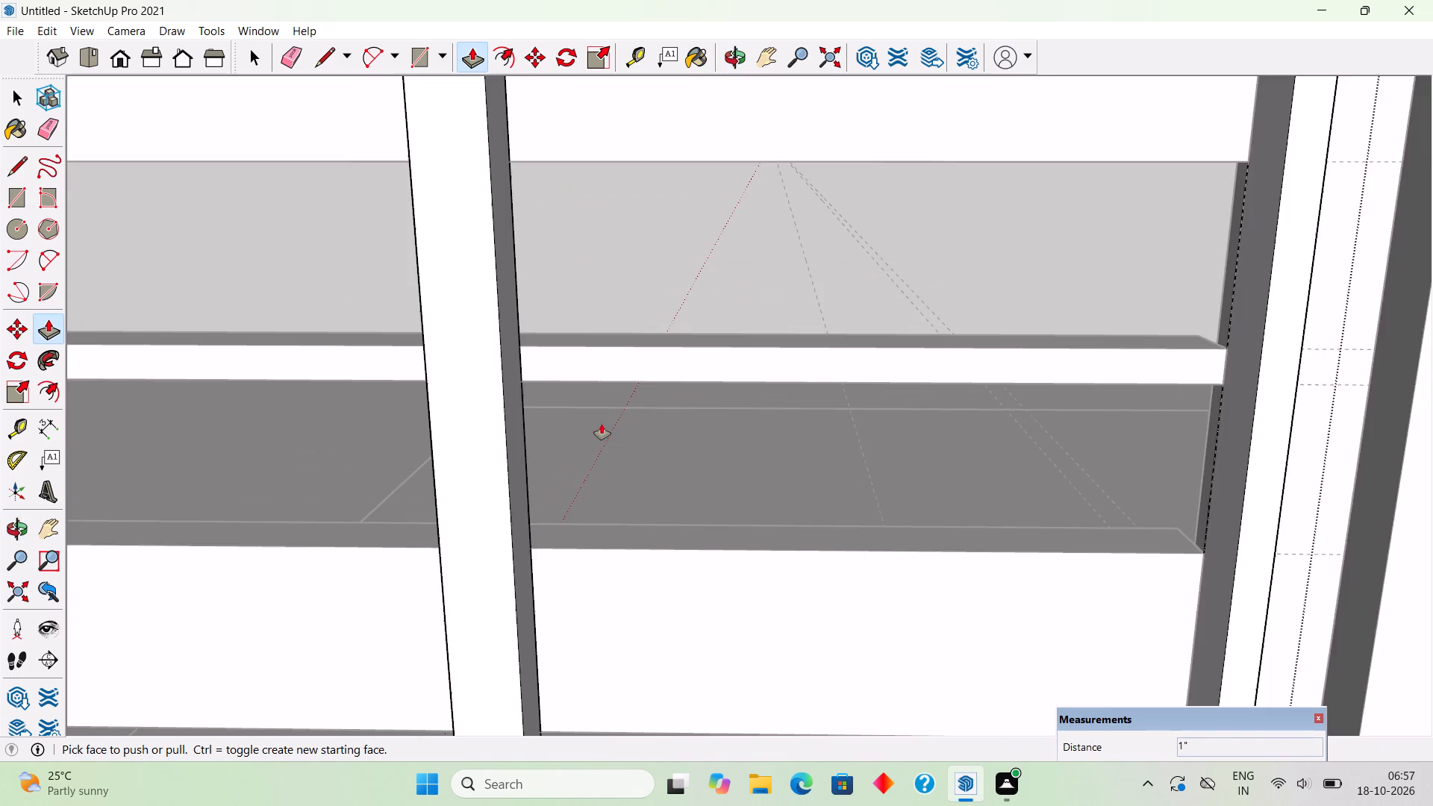
scroll(558, 437, "up", 2)
left_click(552, 440)
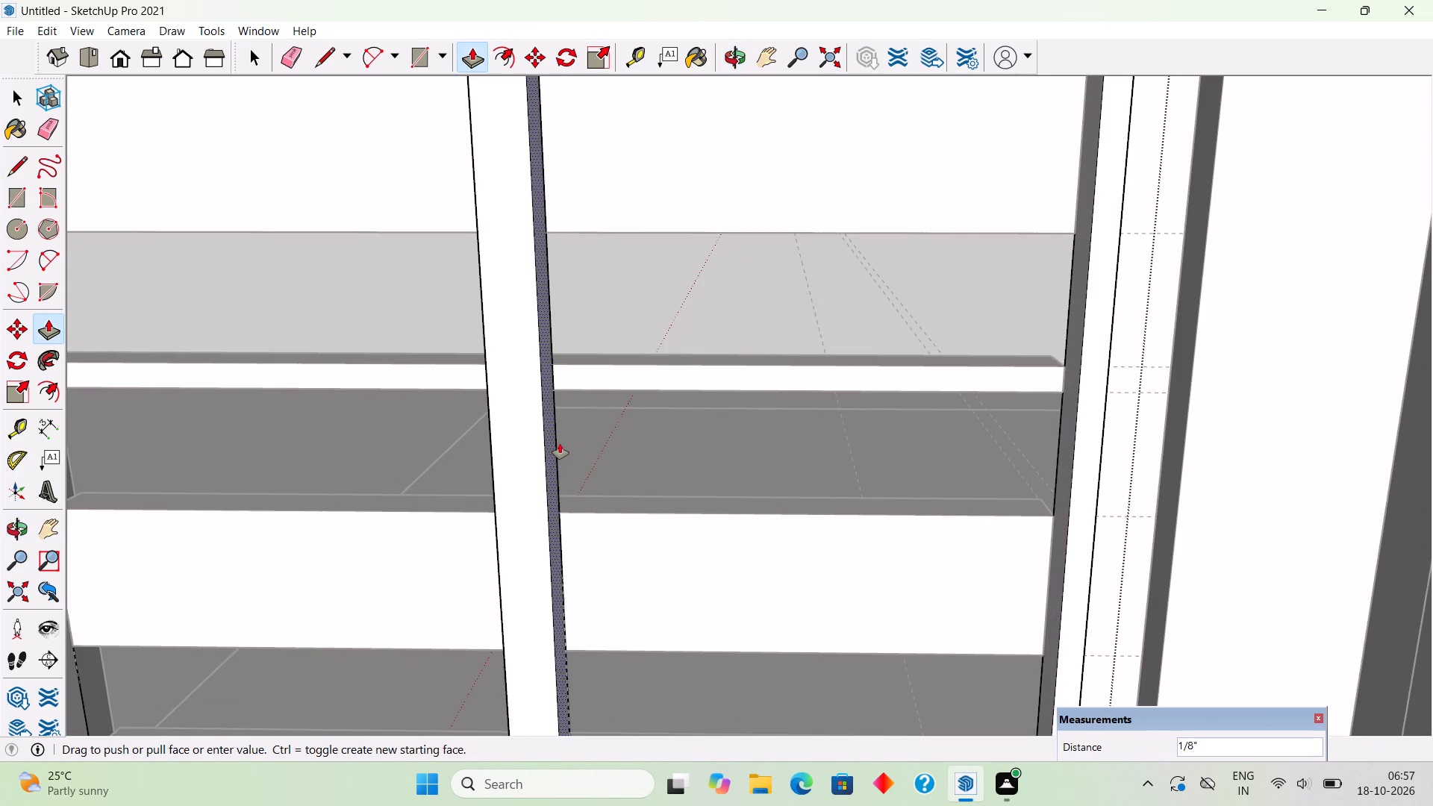
key("0")
type("1\"")
key("Return")
key("space")
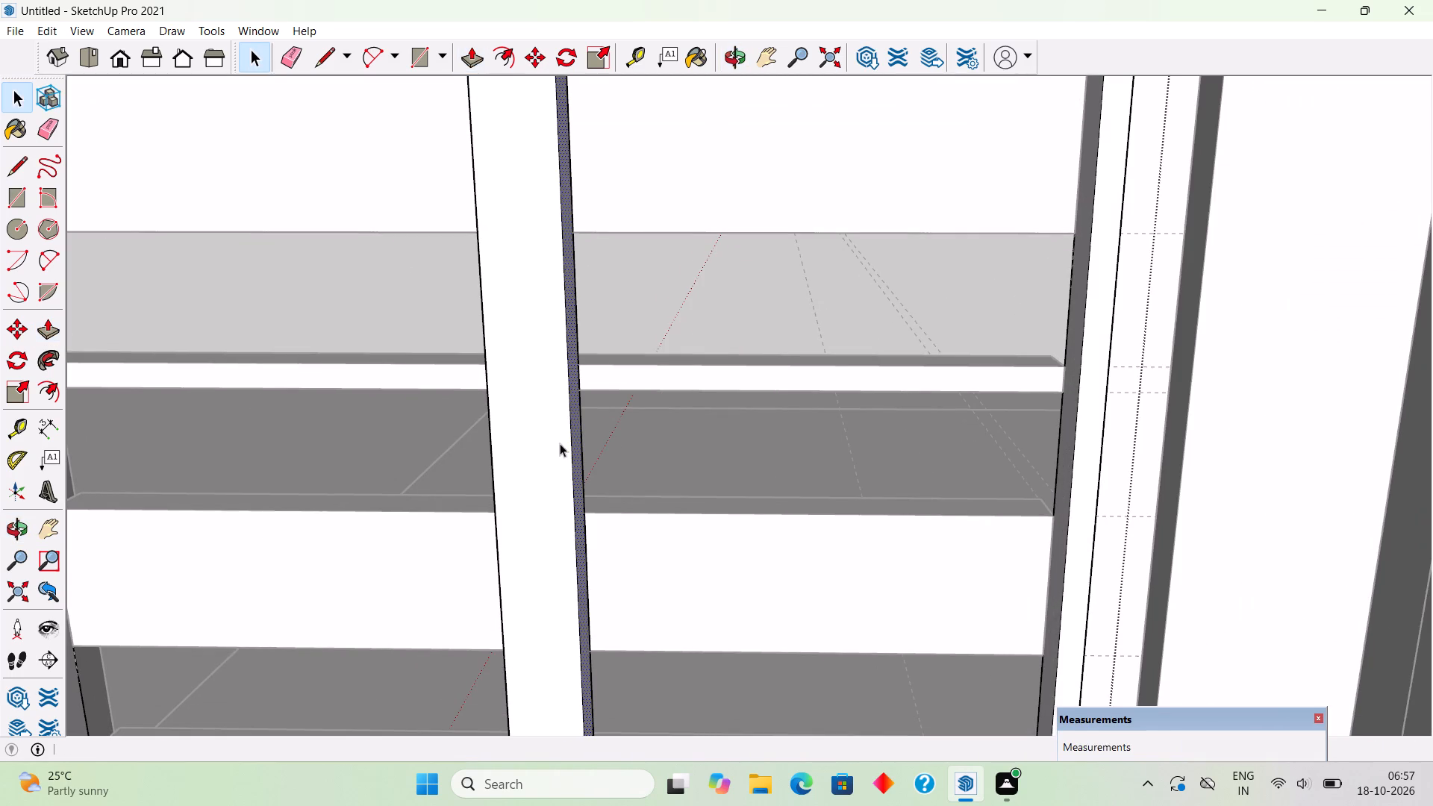
Draw a line across the foot of the central bar, joining the inner bottom corners of the two panes.
scroll(560, 443, "down", 14)
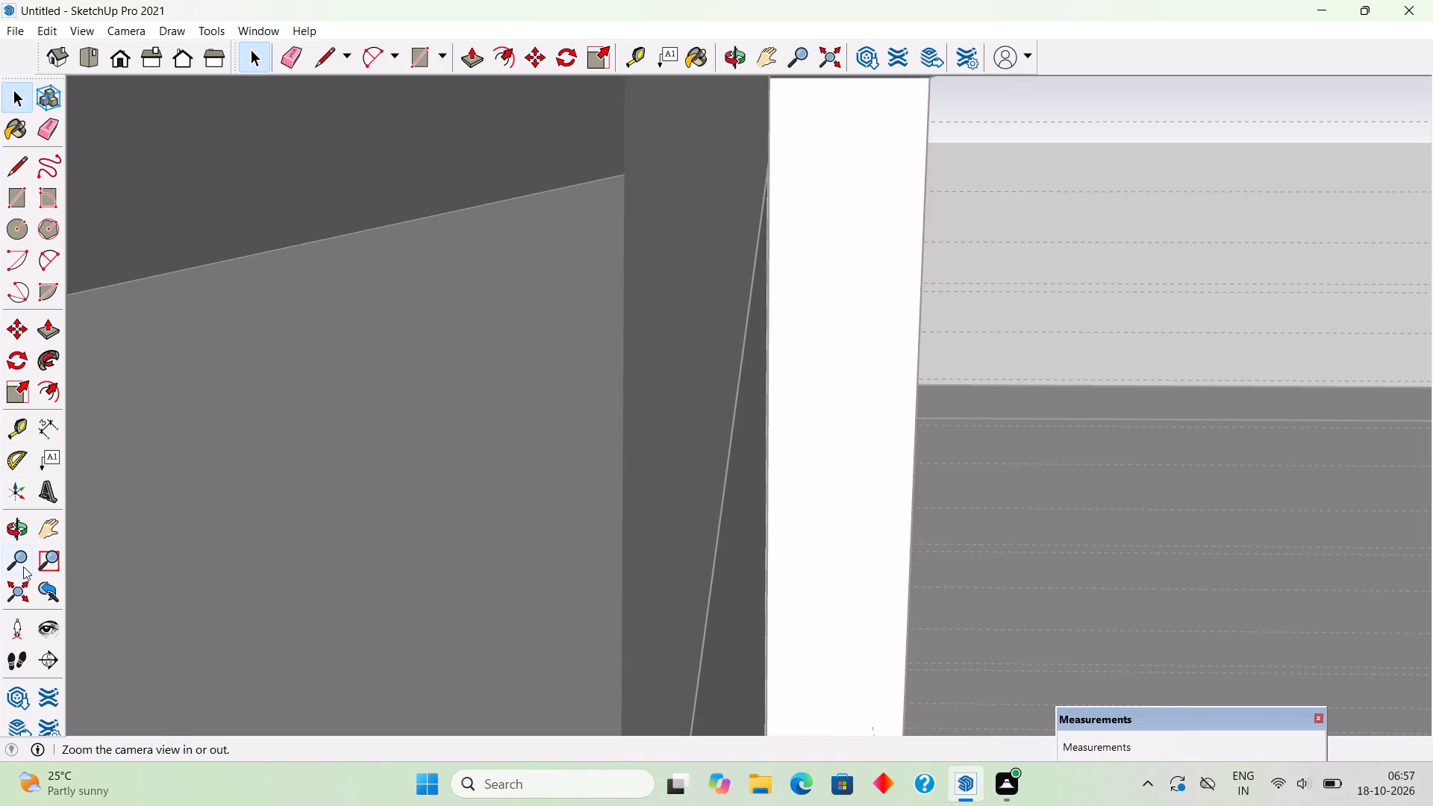
left_click(18, 589)
scroll(609, 241, "up", 5)
scroll(651, 347, "up", 4)
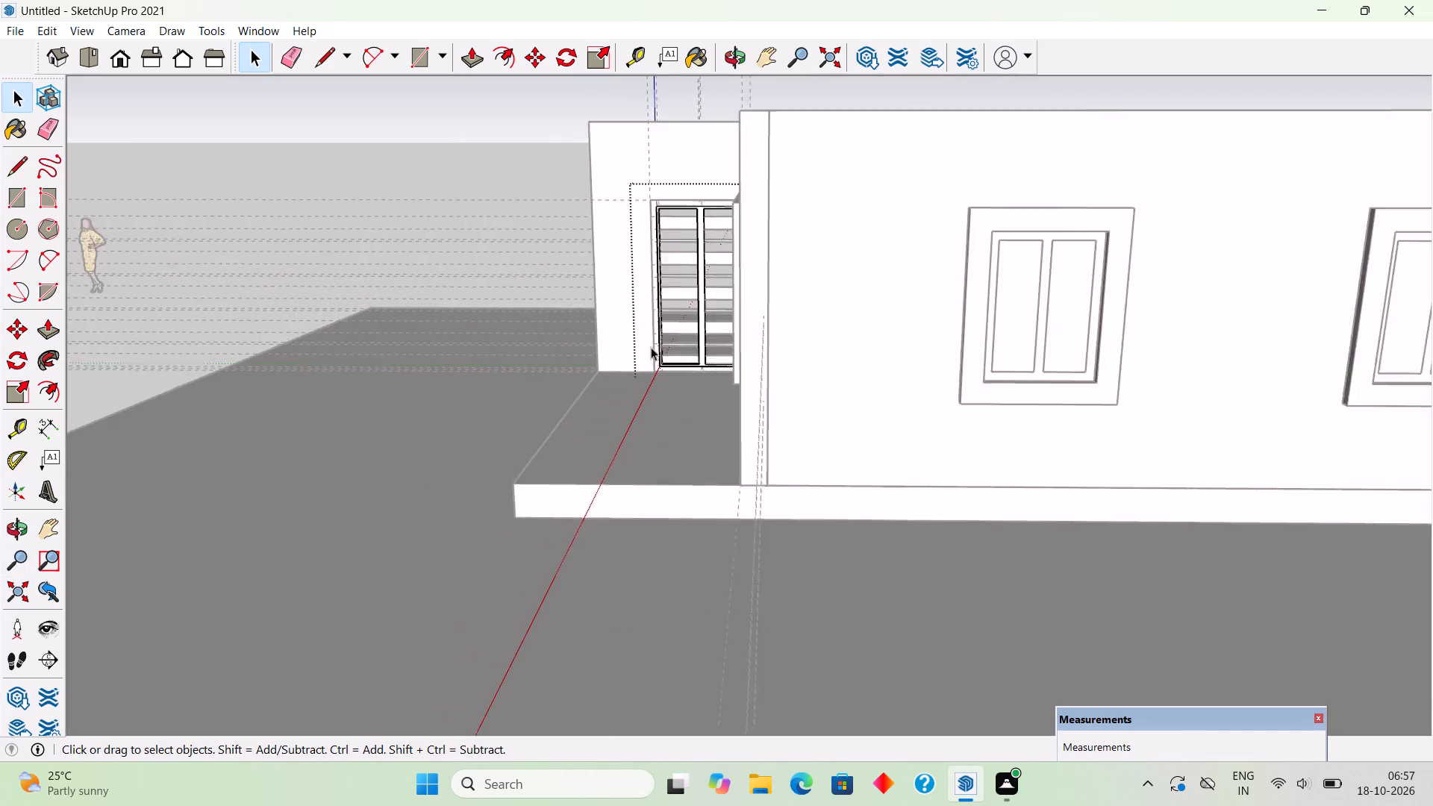
scroll(801, 372, "up", 1)
middle_click_drag(845, 372, 1020, 381)
scroll(618, 330, "up", 5)
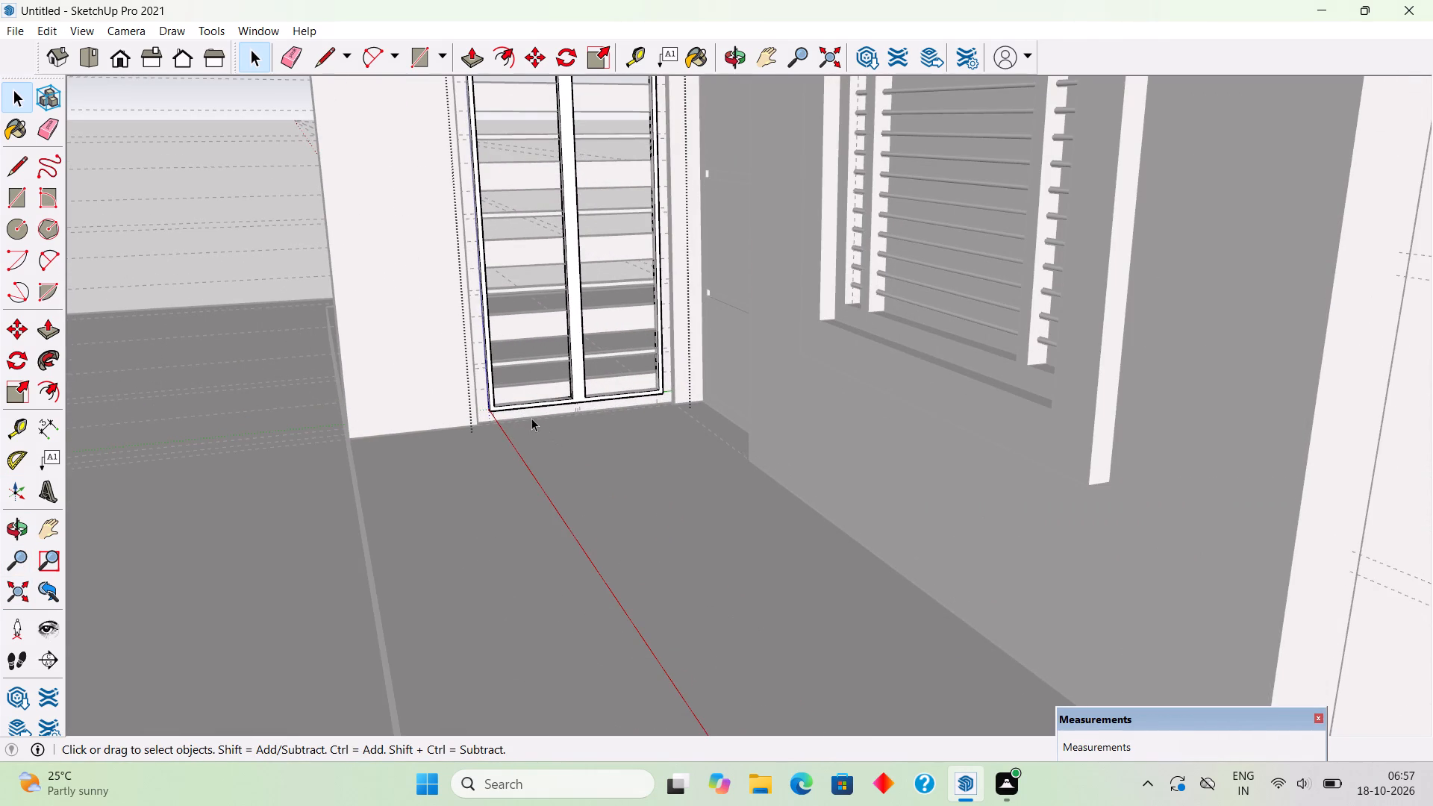
scroll(531, 418, "up", 2)
scroll(612, 380, "up", 9)
scroll(558, 413, "up", 4)
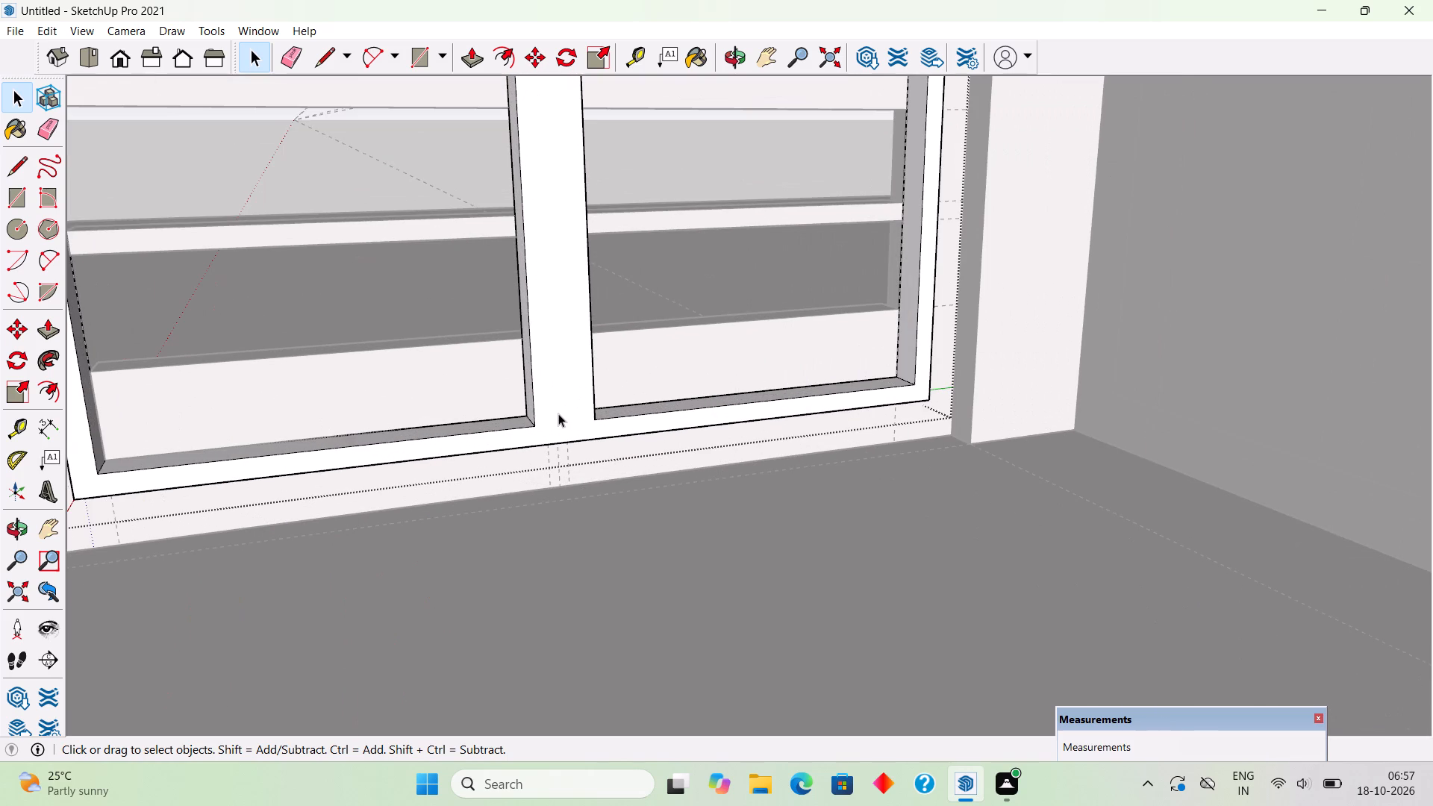
key("l")
left_click(540, 426)
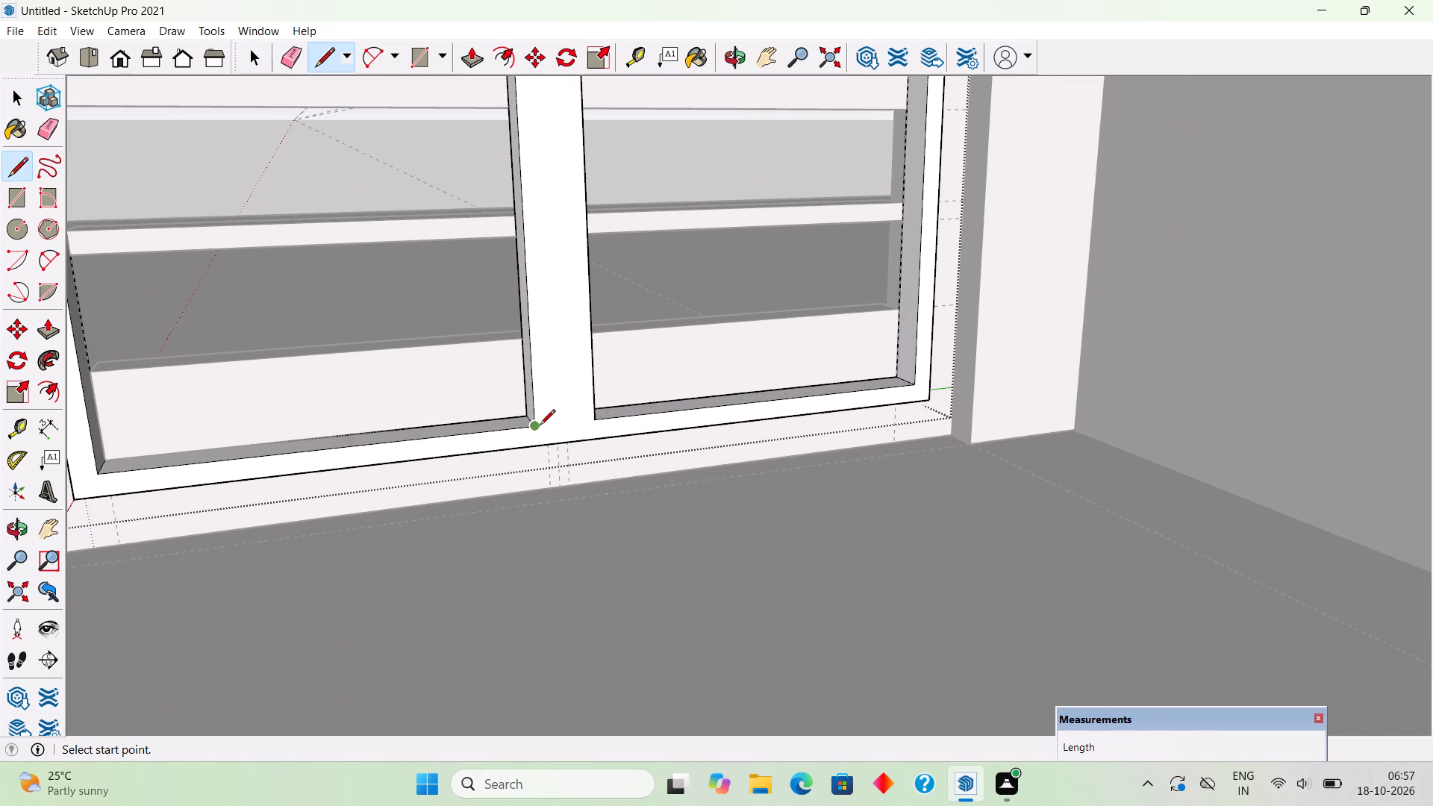
left_click(594, 422)
Draw a 3" line across the head of the central bar, joining the inner top corners of the two panes.
scroll(594, 422, "down", 11)
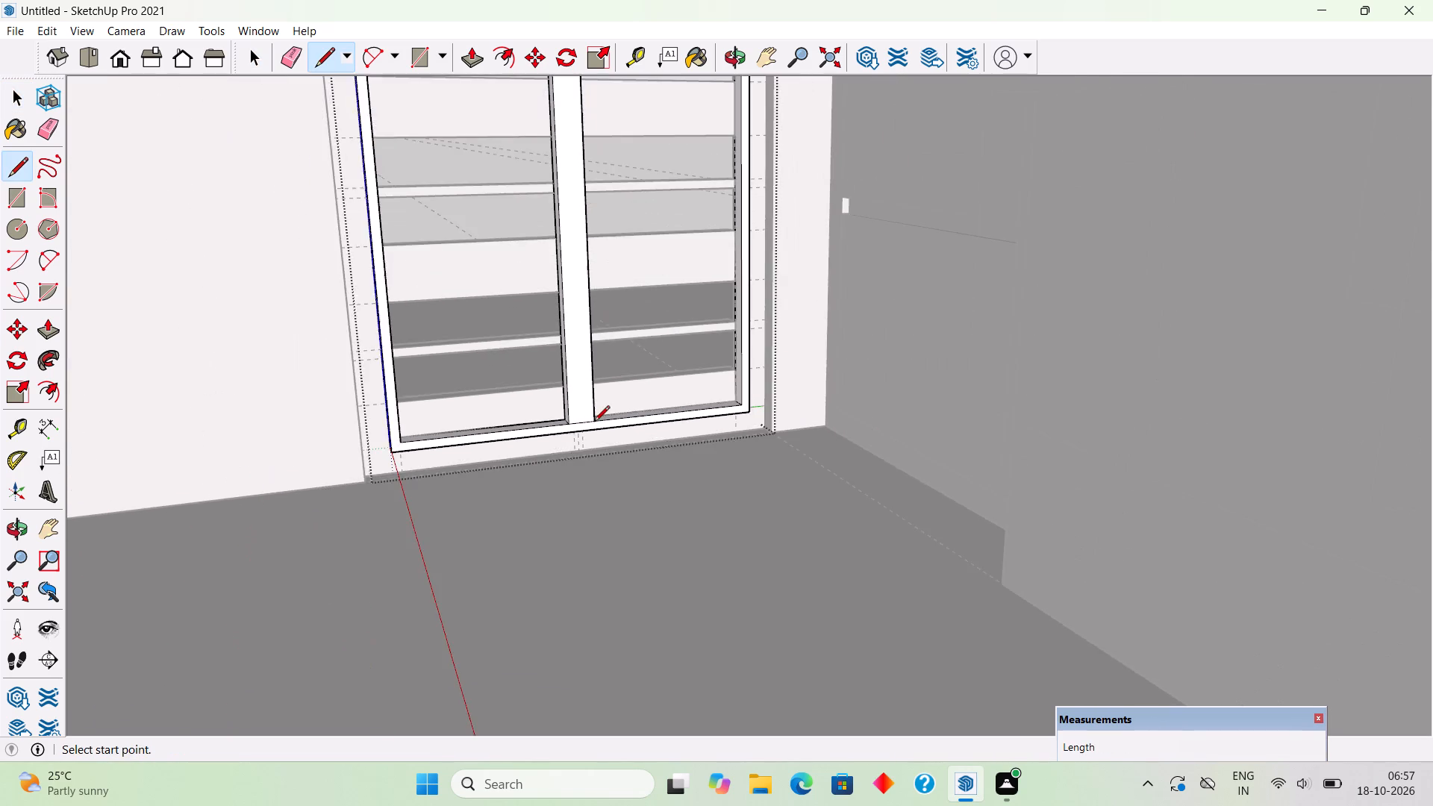
scroll(594, 422, "down", 11)
scroll(577, 179, "up", 5)
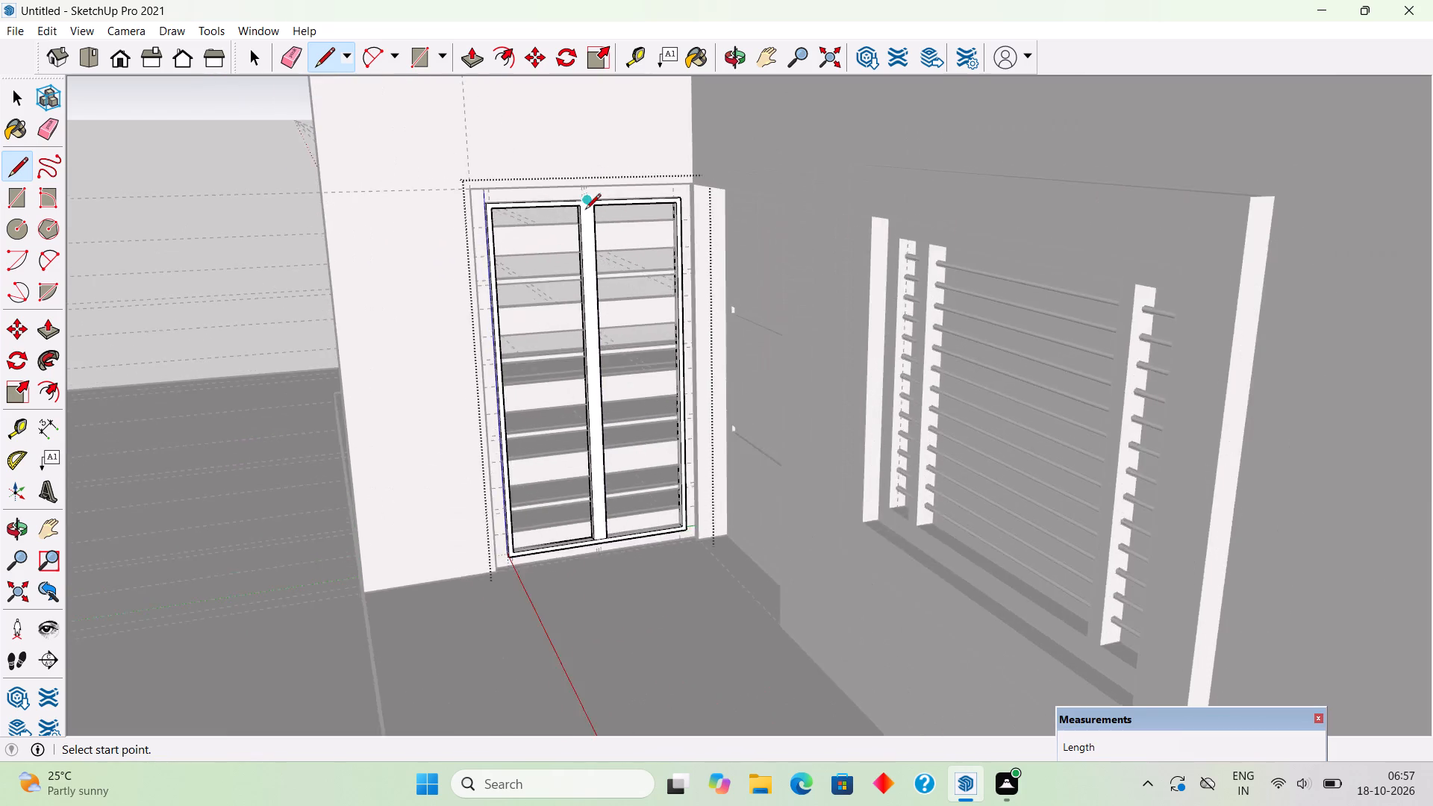
scroll(585, 210, "up", 9)
left_click(578, 198)
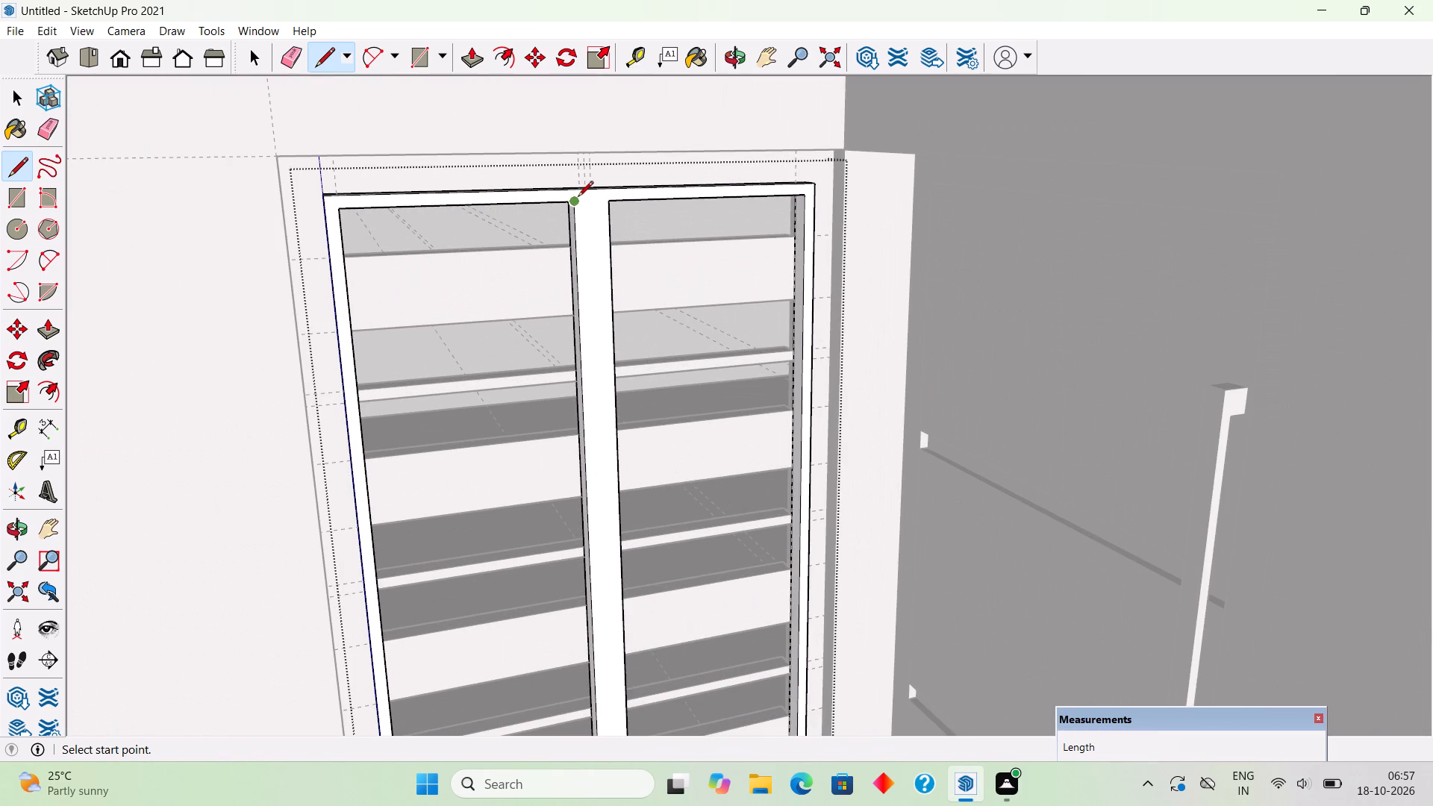
left_click(608, 196)
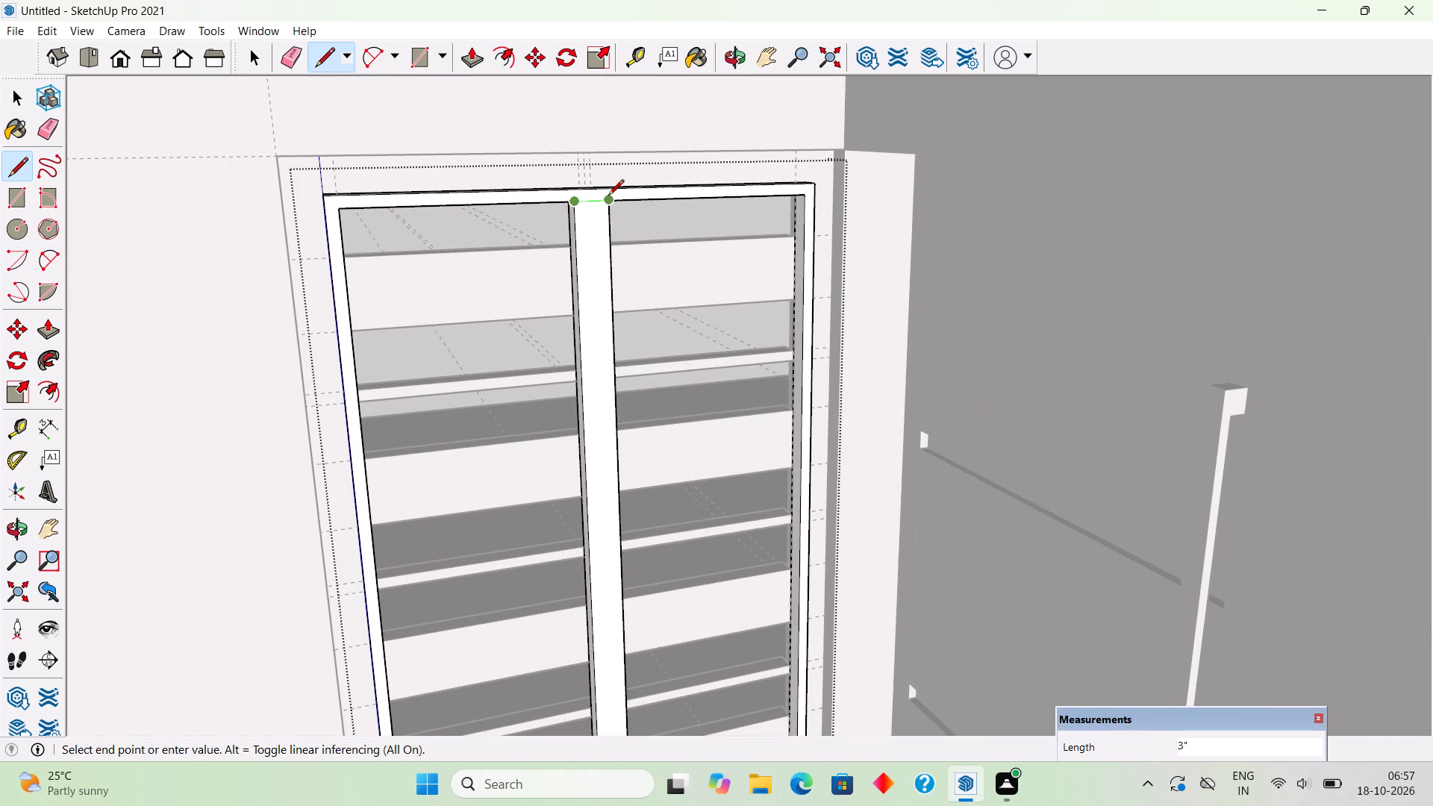
Push the separated front face of the central bar back by 2".
key("space")
left_click(595, 254)
key("p")
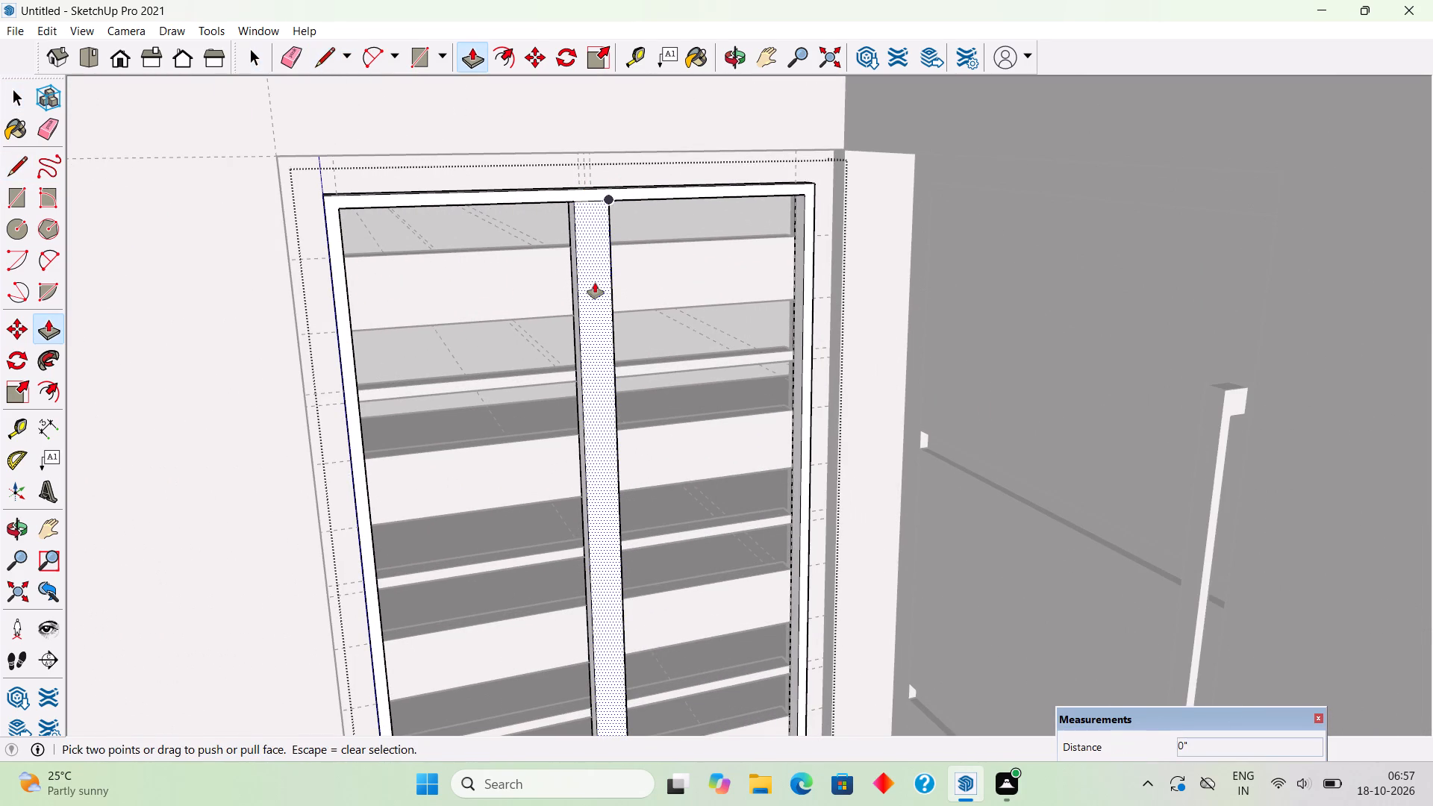
left_click_drag(595, 283, 590, 269)
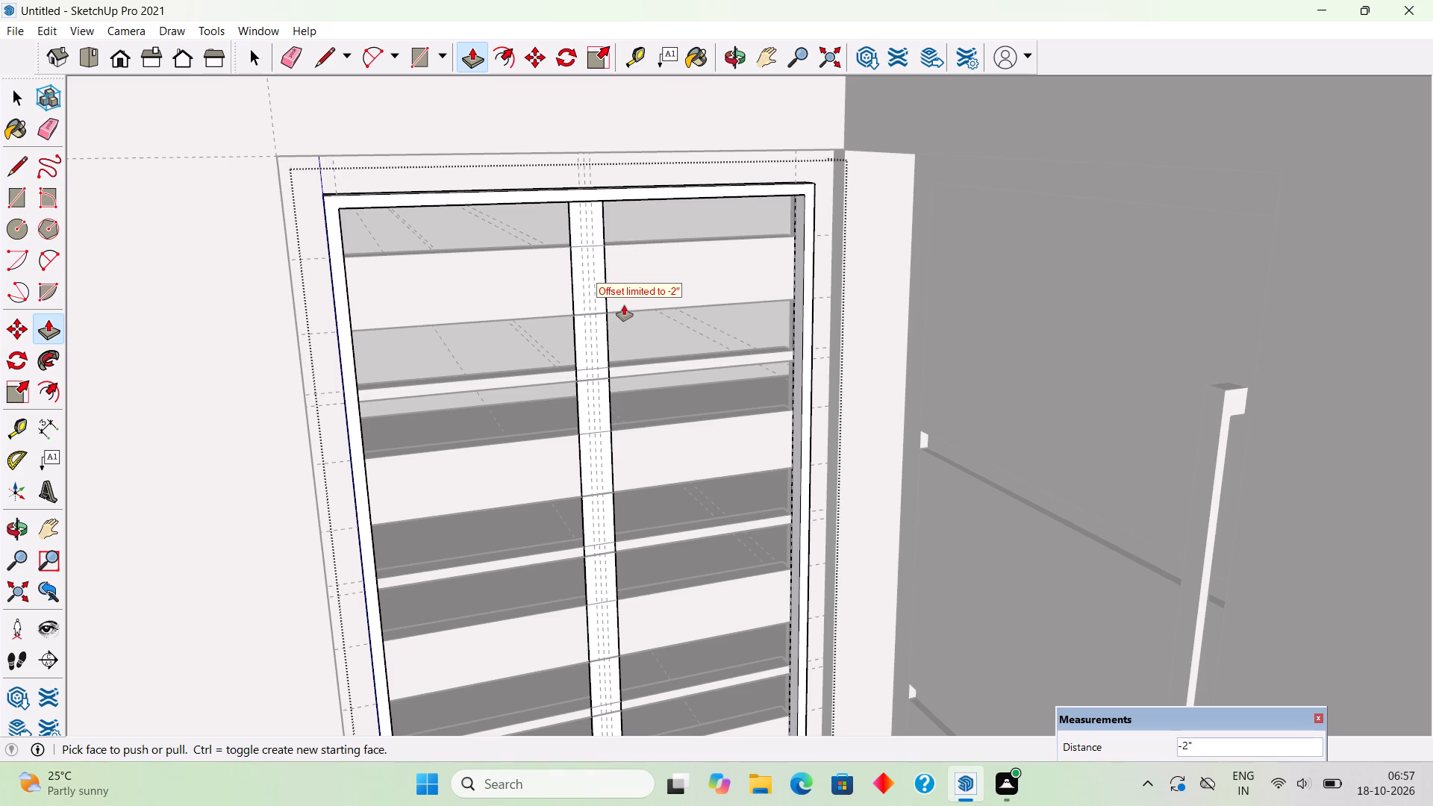
key("space")
Exit editing of the two-pane frame's group.
left_click(476, 230)
scroll(647, 331, "down", 3)
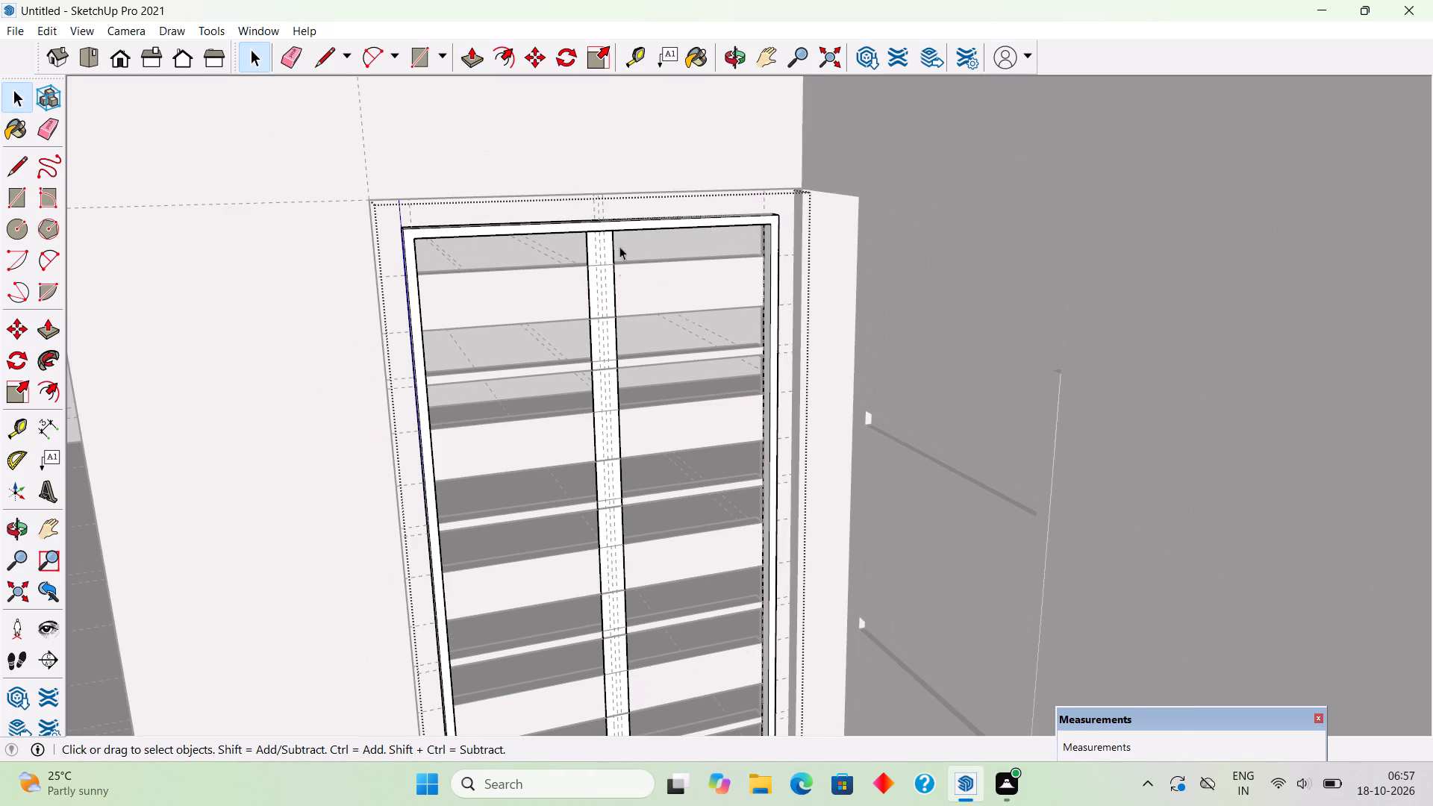
left_click(628, 250)
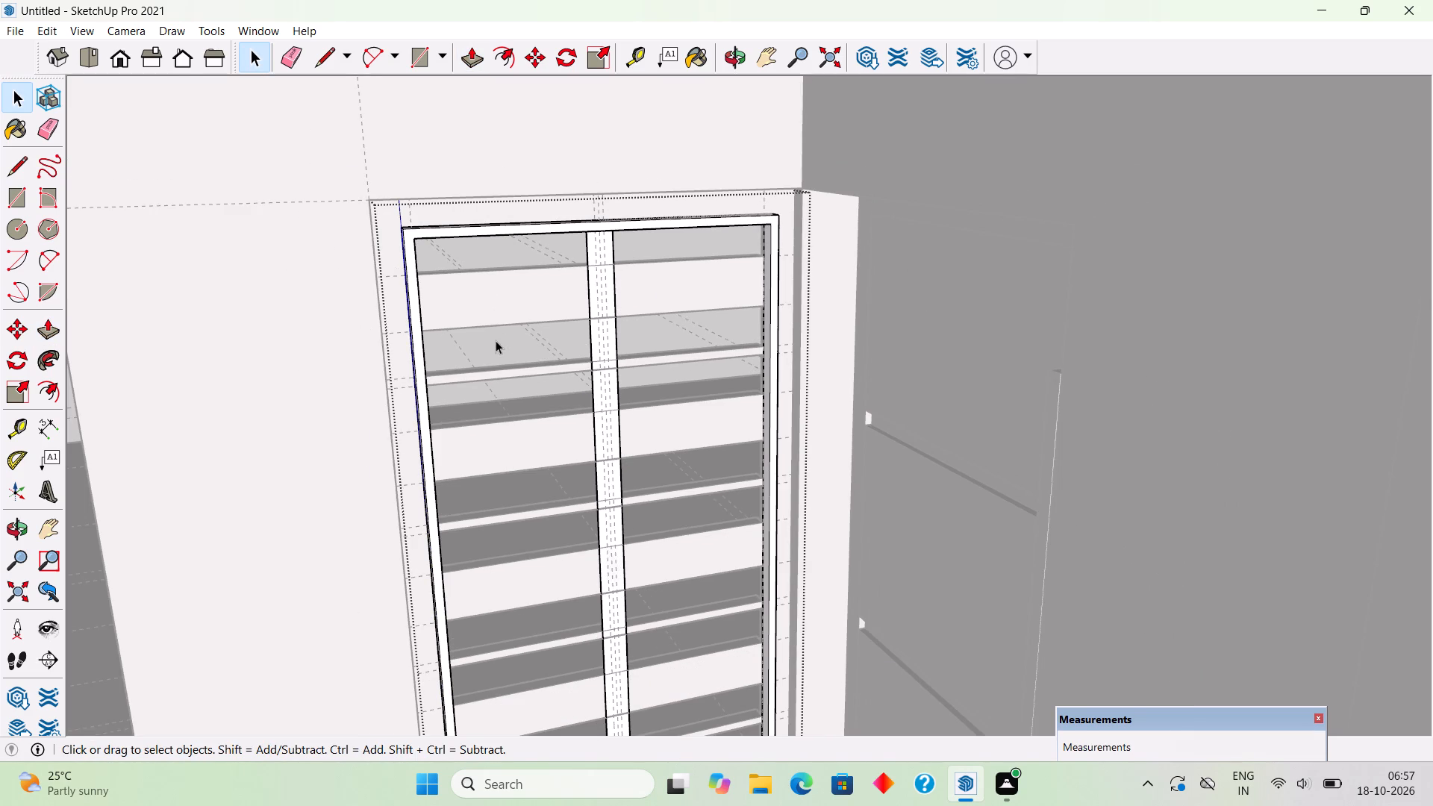
double_click(496, 340)
Open the two-pane frame's group for editing around the foot of its central bar.
middle_click_drag(584, 346, 511, 301)
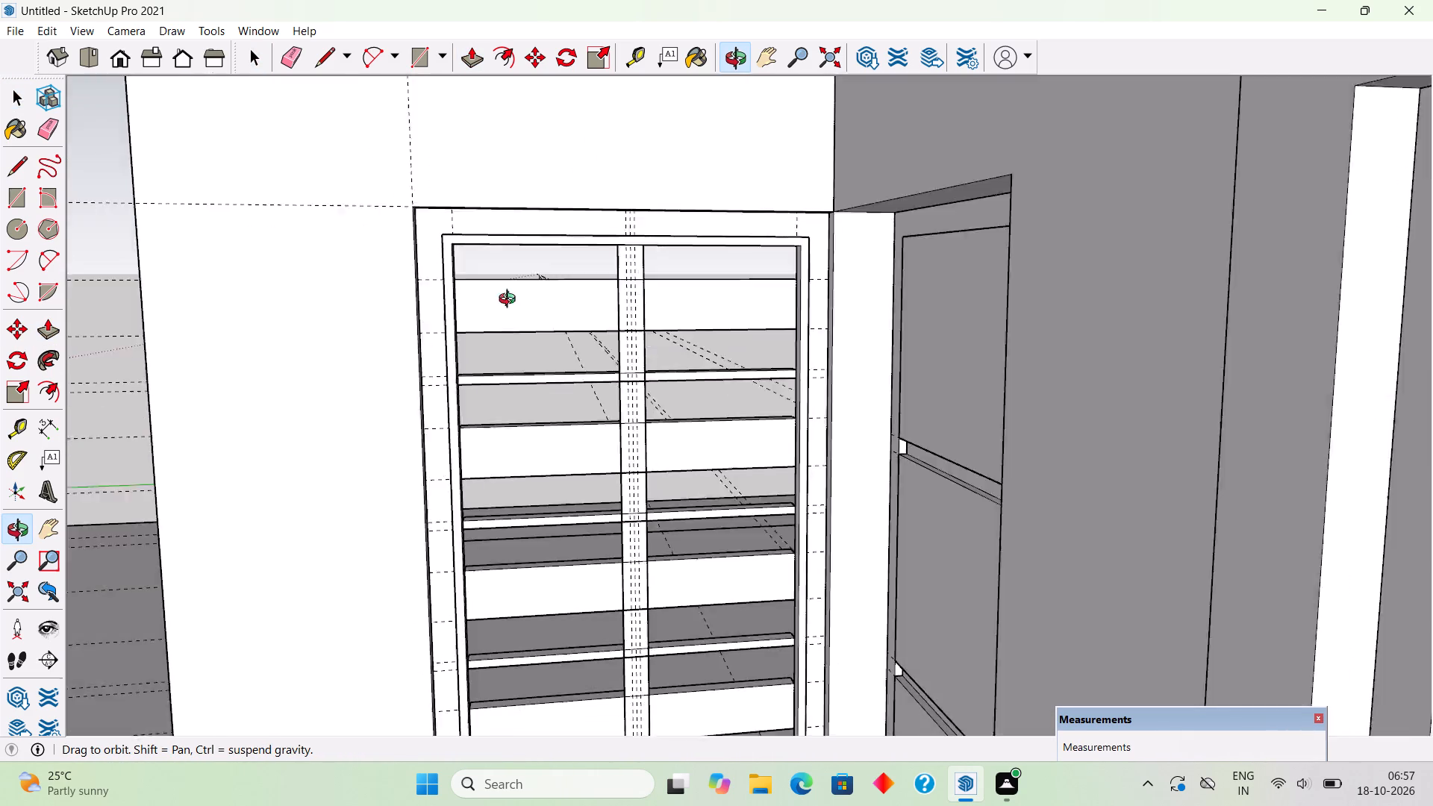
middle_click_drag(511, 301, 552, 331)
scroll(552, 331, "down", 3)
scroll(555, 601, "up", 10)
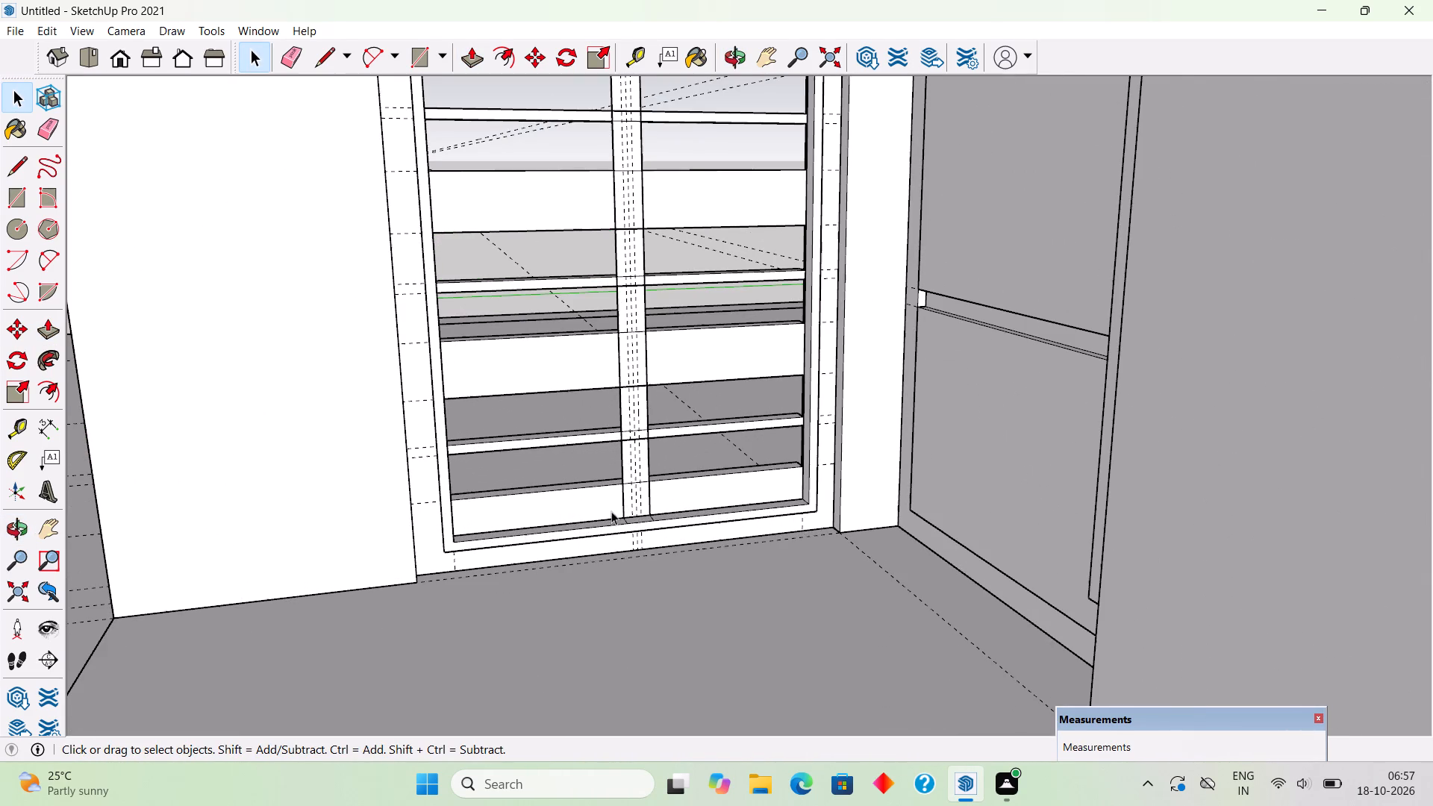
triple_click(634, 510)
triple_click(636, 469)
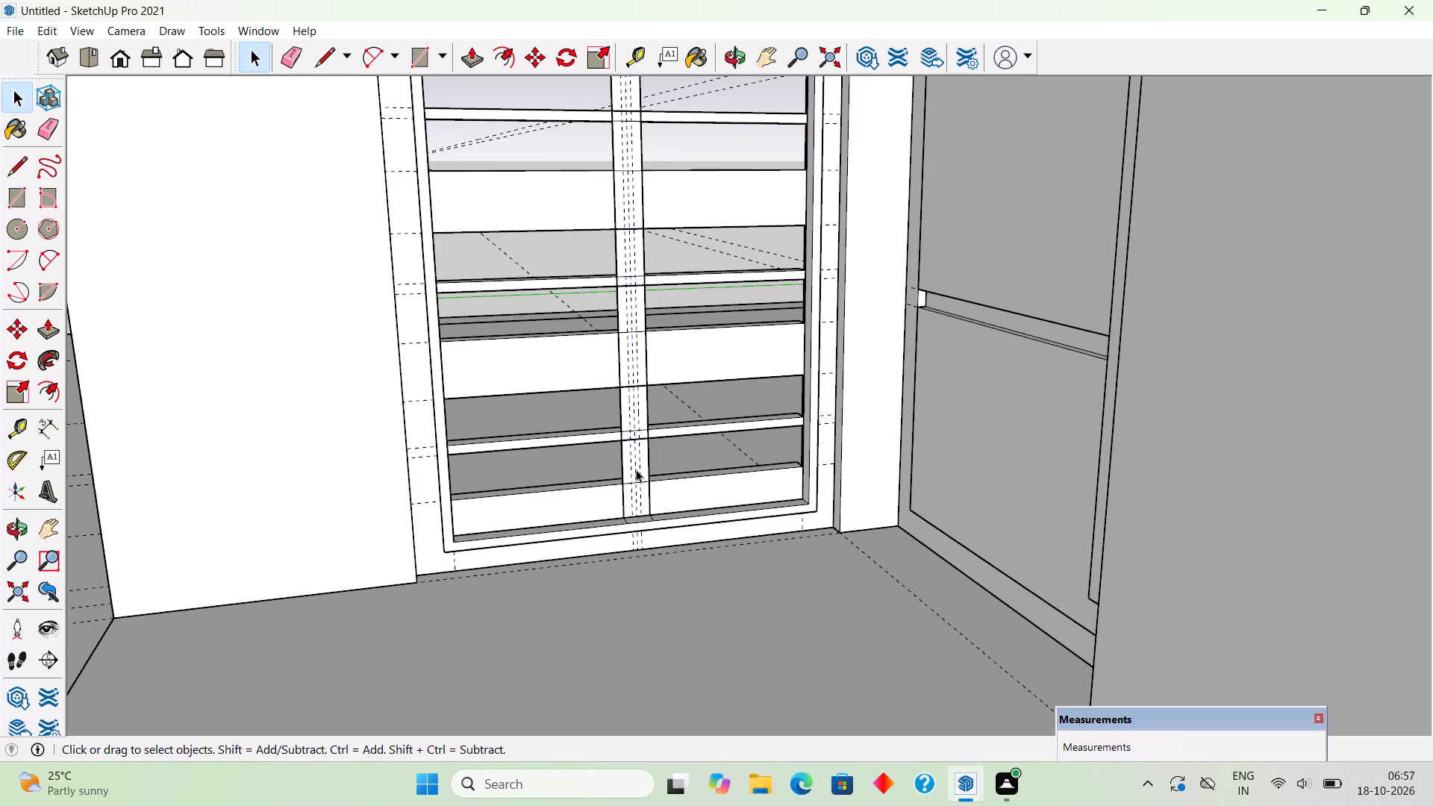
left_click(636, 469)
triple_click(505, 540)
scroll(604, 452, "up", 5)
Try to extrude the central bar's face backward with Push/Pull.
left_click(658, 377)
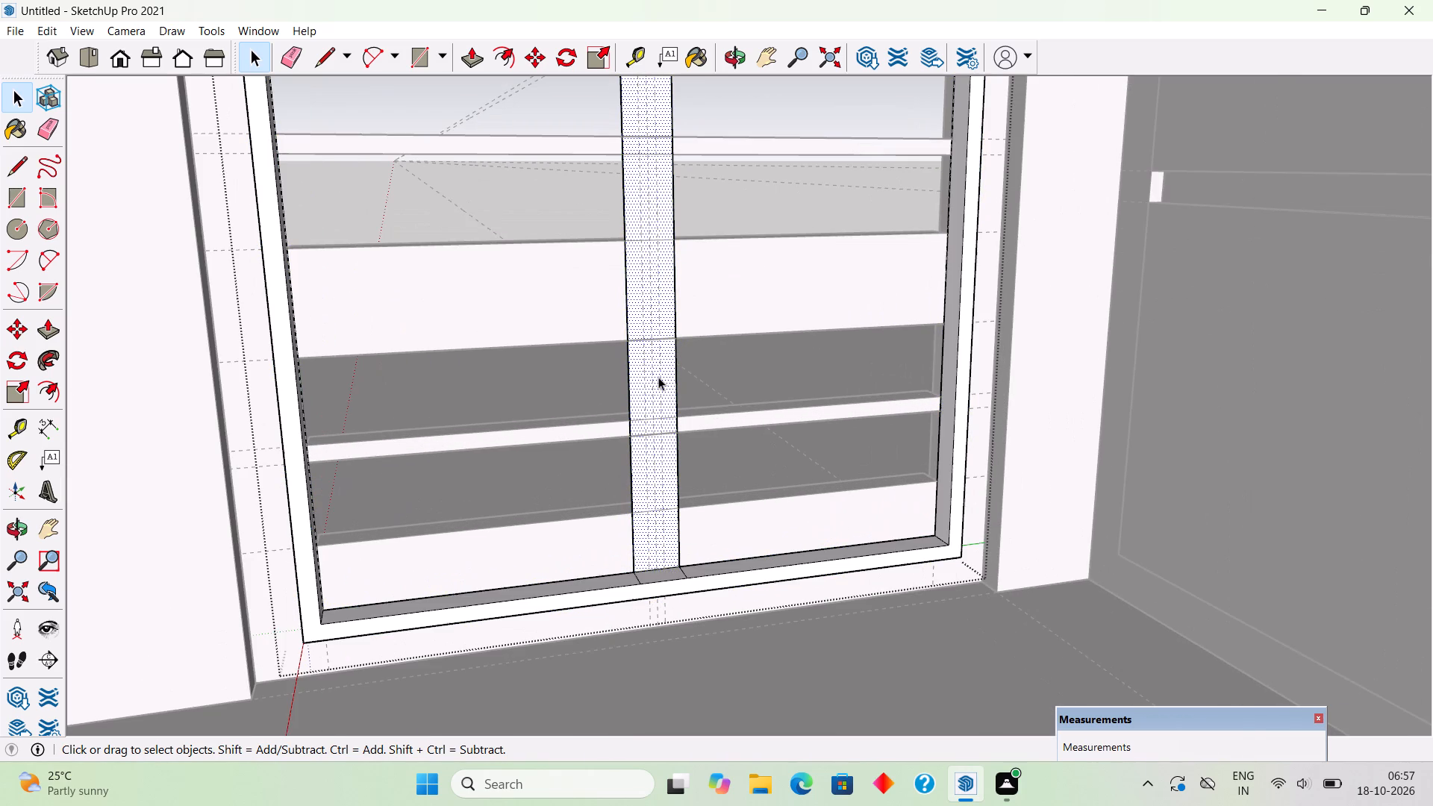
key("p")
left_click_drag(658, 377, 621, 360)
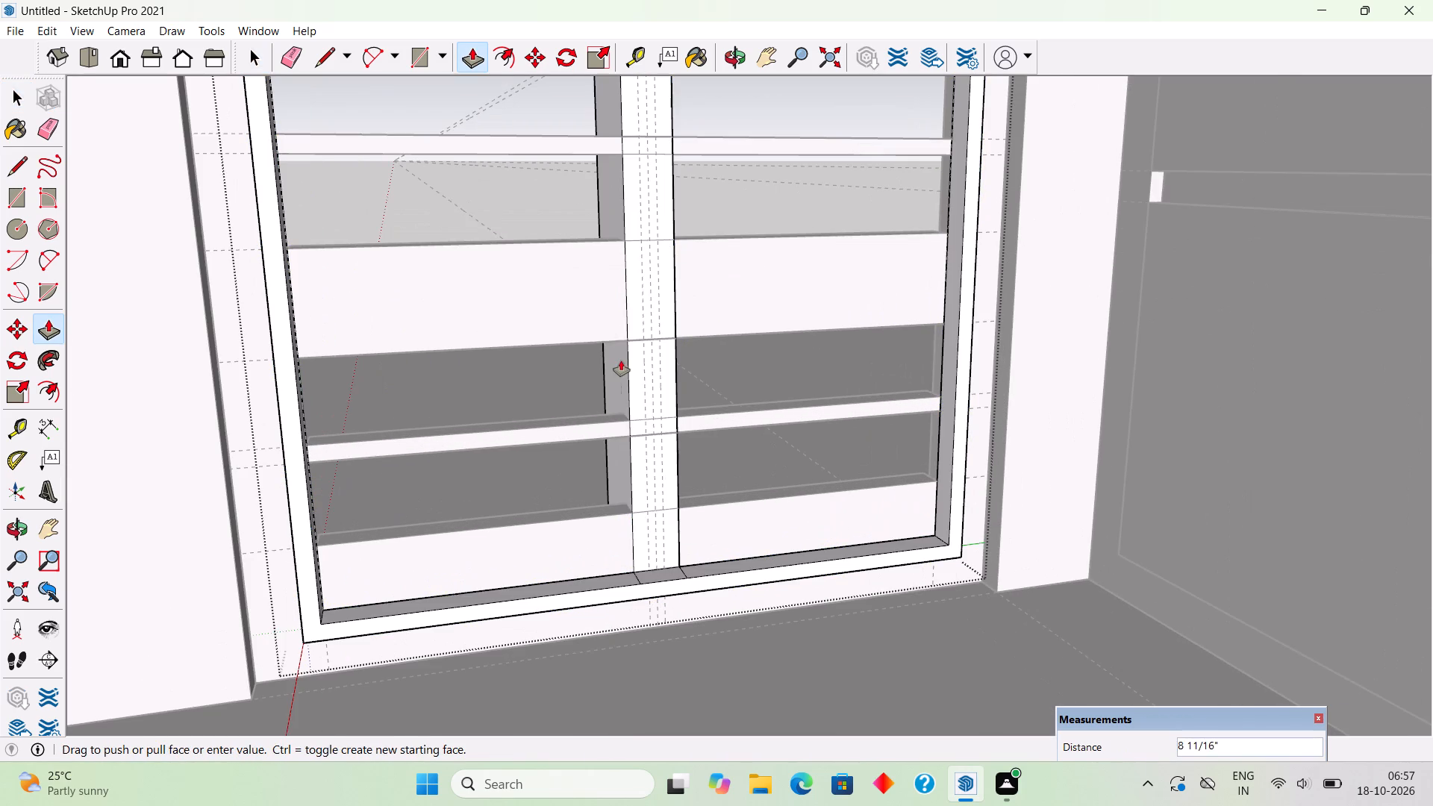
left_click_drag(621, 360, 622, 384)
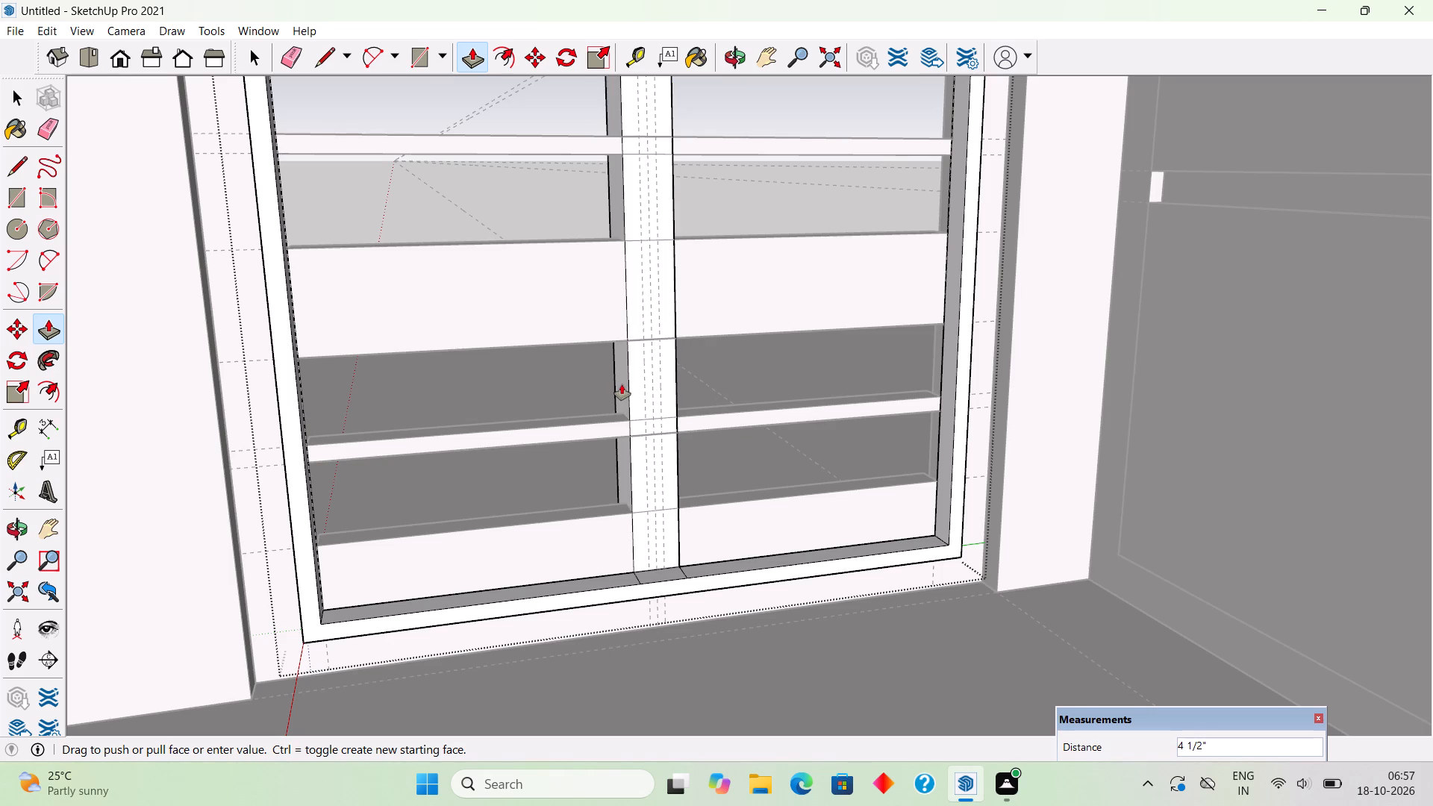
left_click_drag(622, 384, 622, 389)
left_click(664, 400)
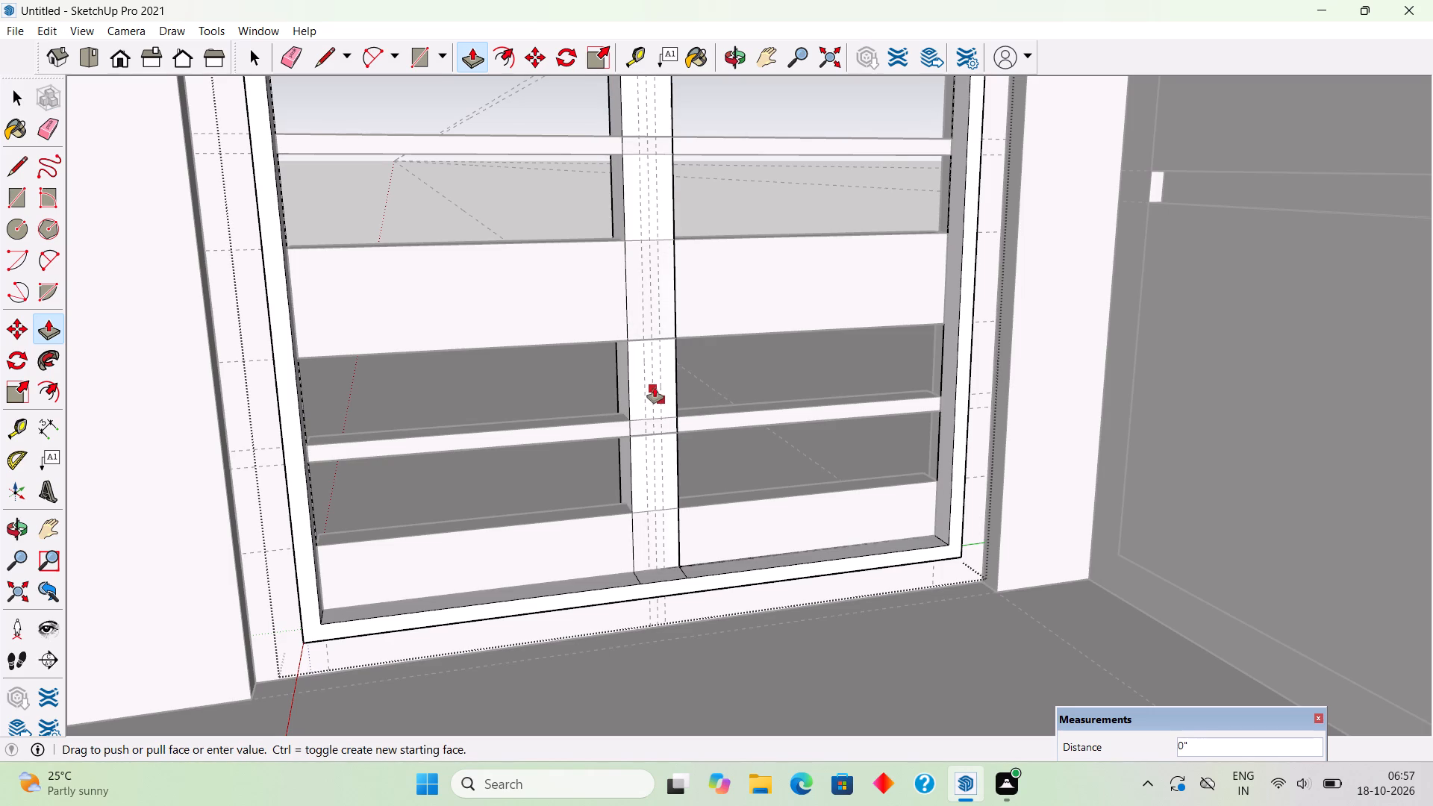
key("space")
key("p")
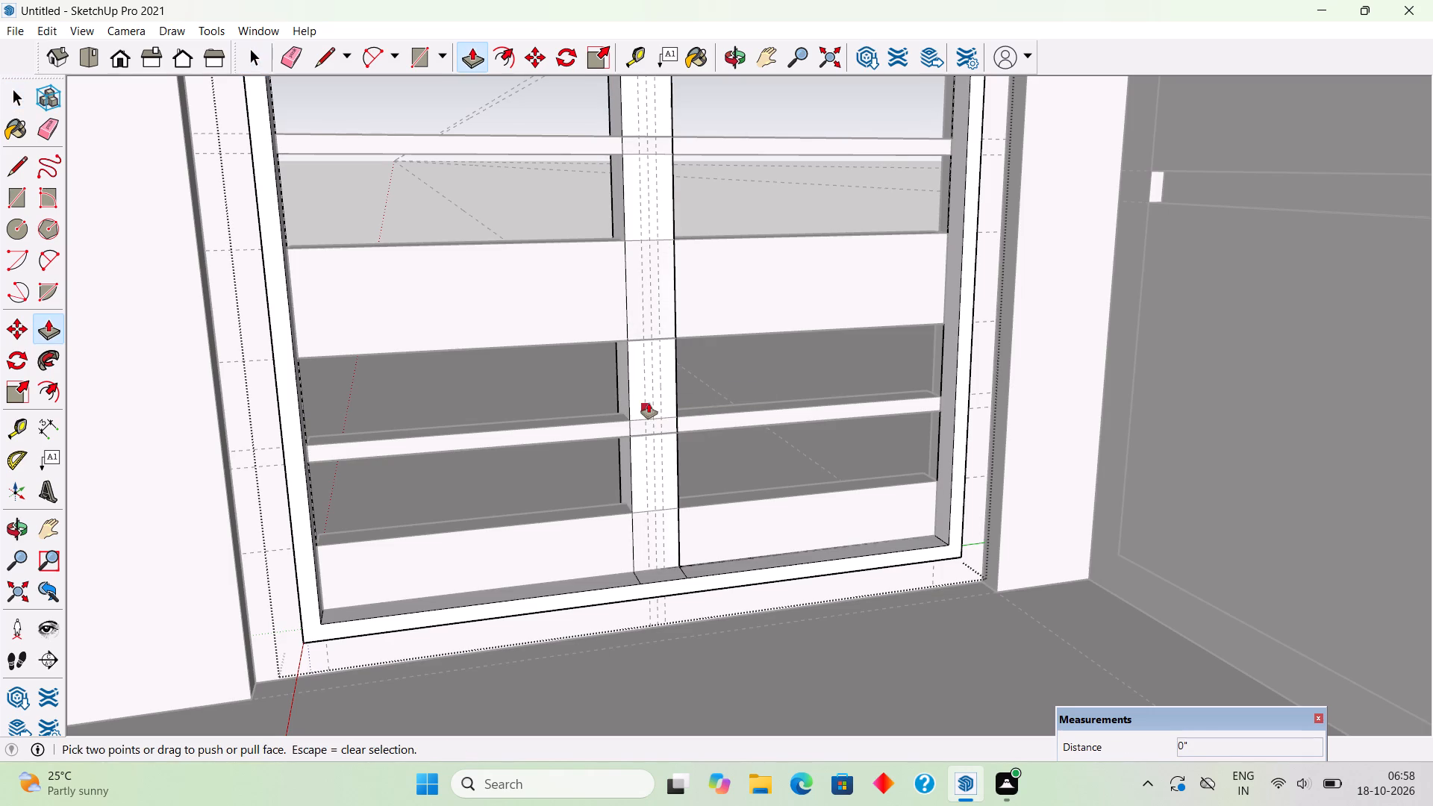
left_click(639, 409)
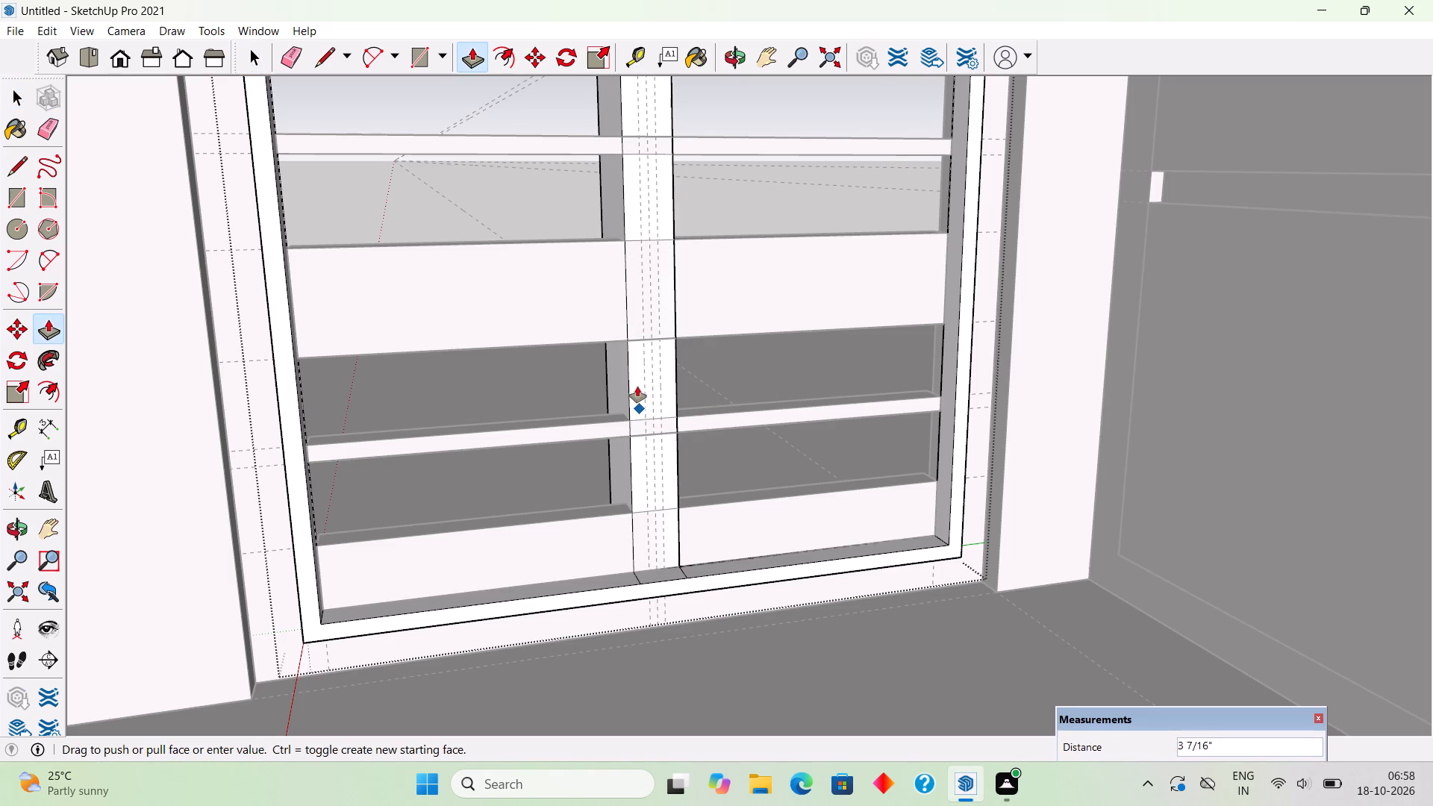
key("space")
Push the central bar's front face back 3 5/8" through its full depth to remove the bar.
left_click(644, 398)
key("p")
left_click(644, 398)
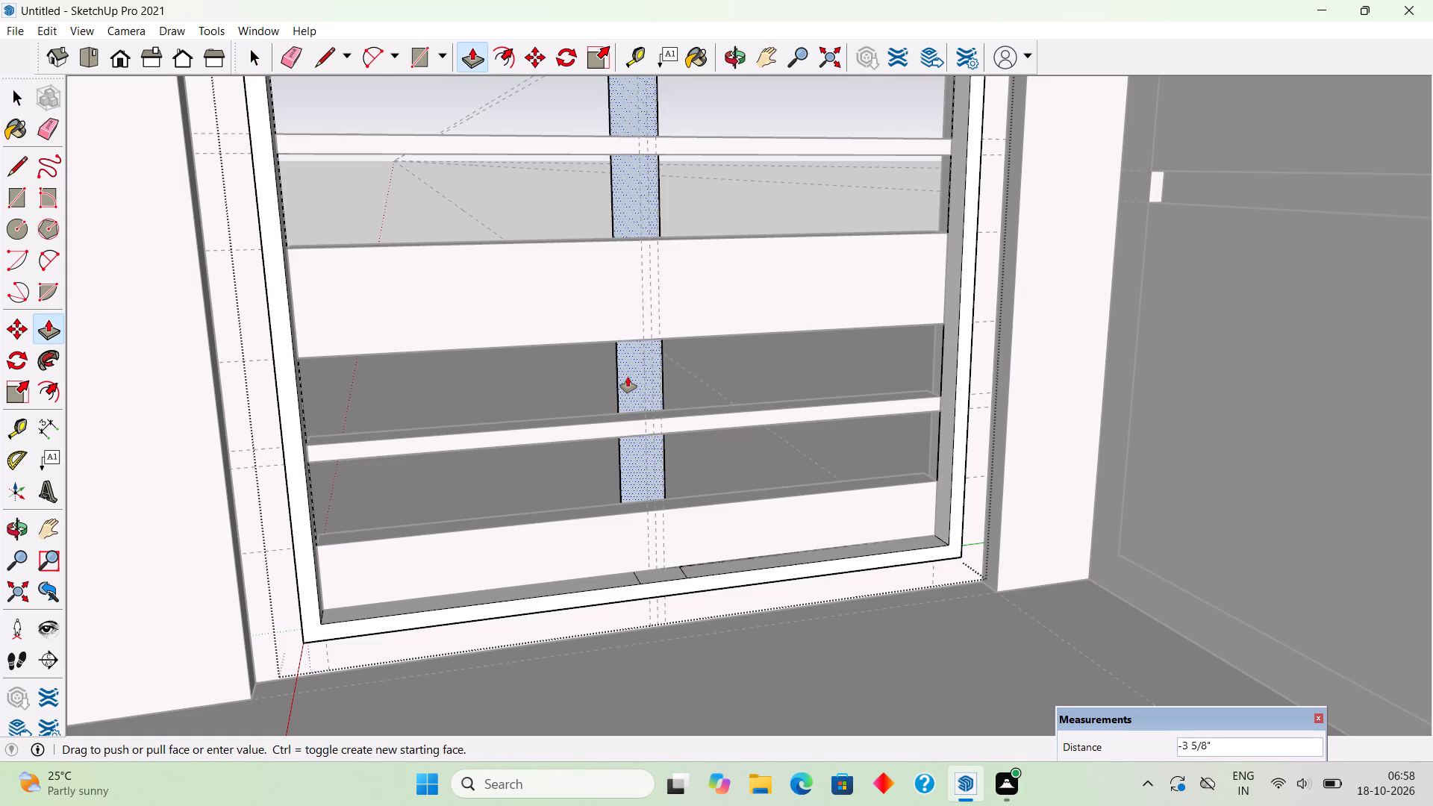
left_click(628, 377)
key("space")
Delete the two leftover edges across the frame's bottom inner face where the bar stood, and exit the group.
scroll(667, 567, "up", 6)
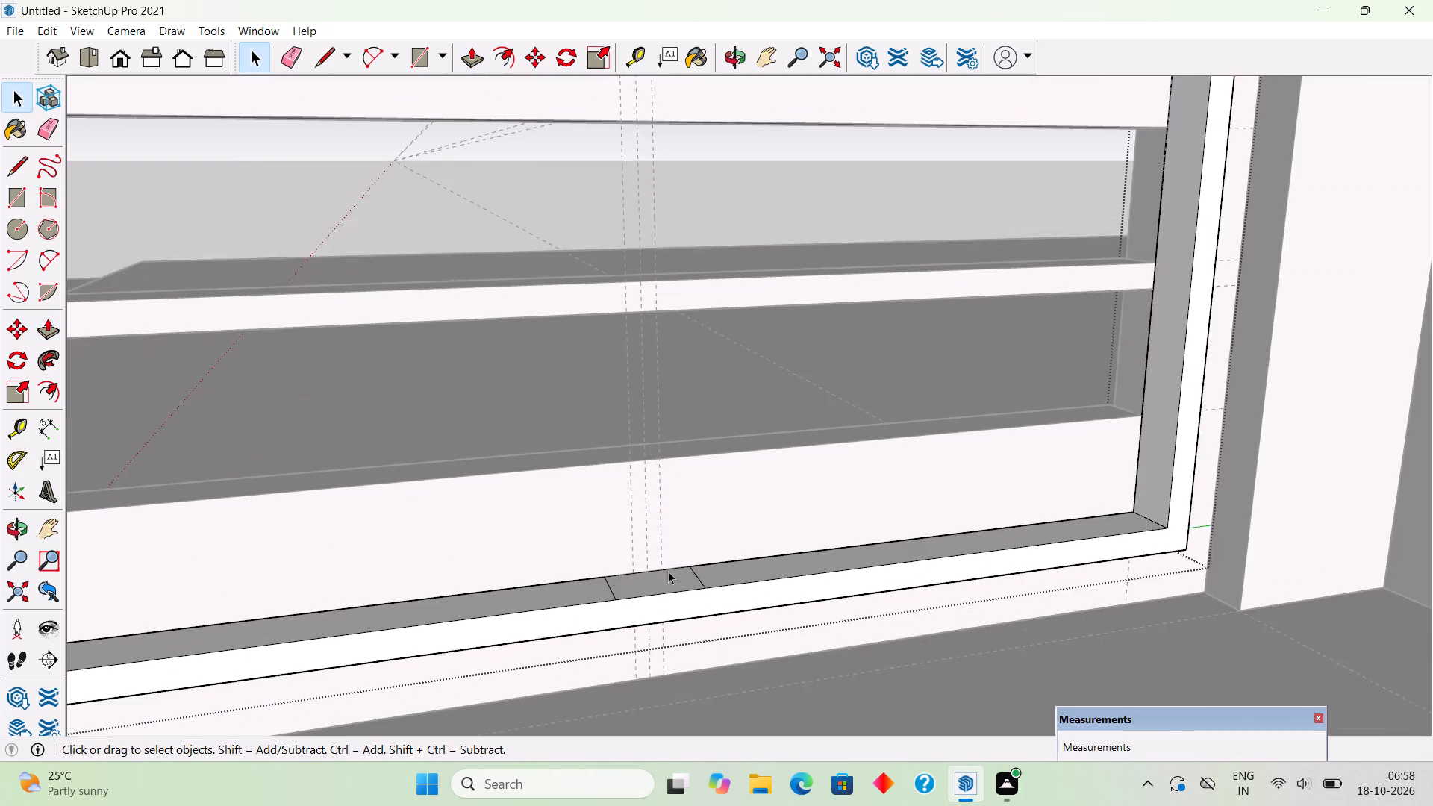
scroll(680, 577, "up", 4)
left_click(706, 584)
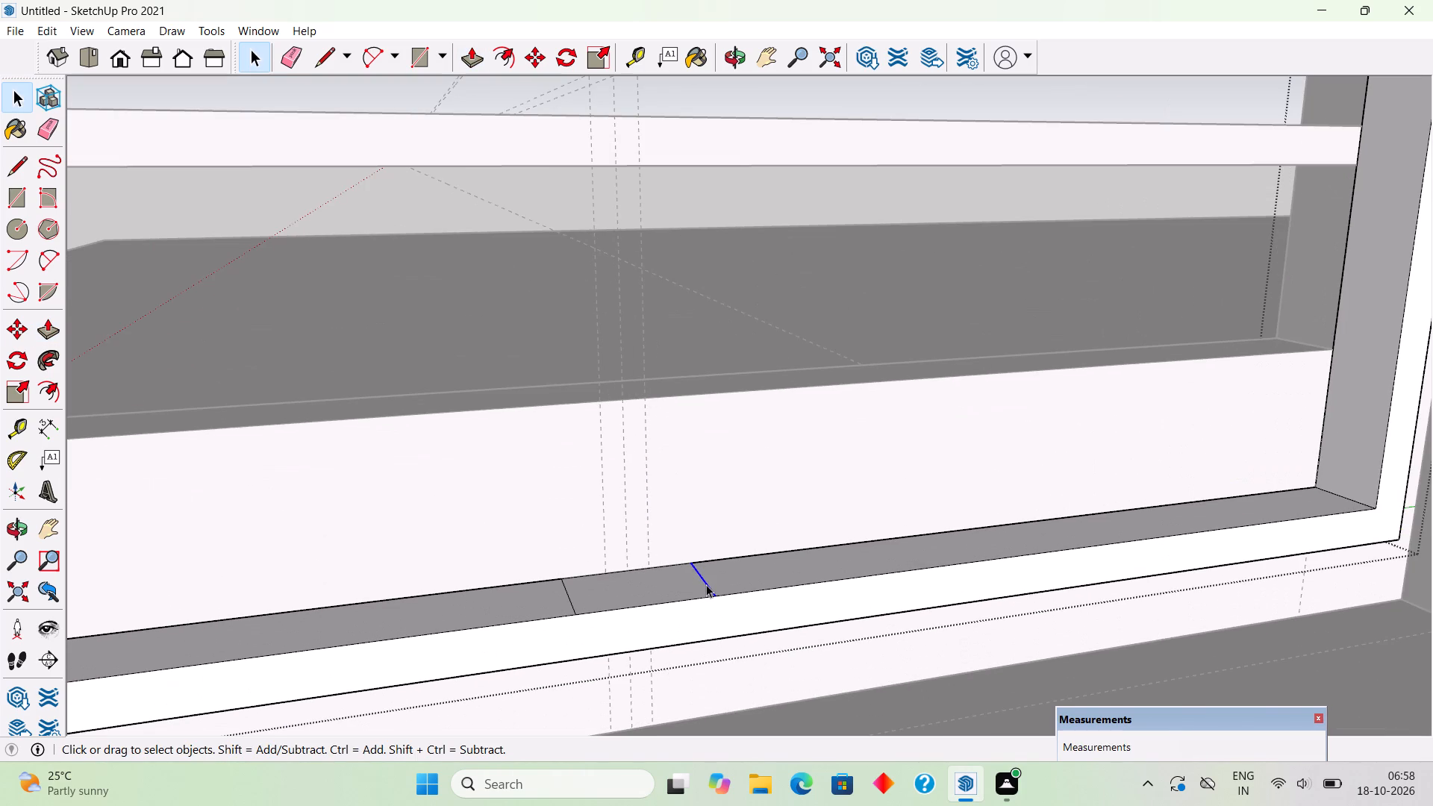
key("Delete")
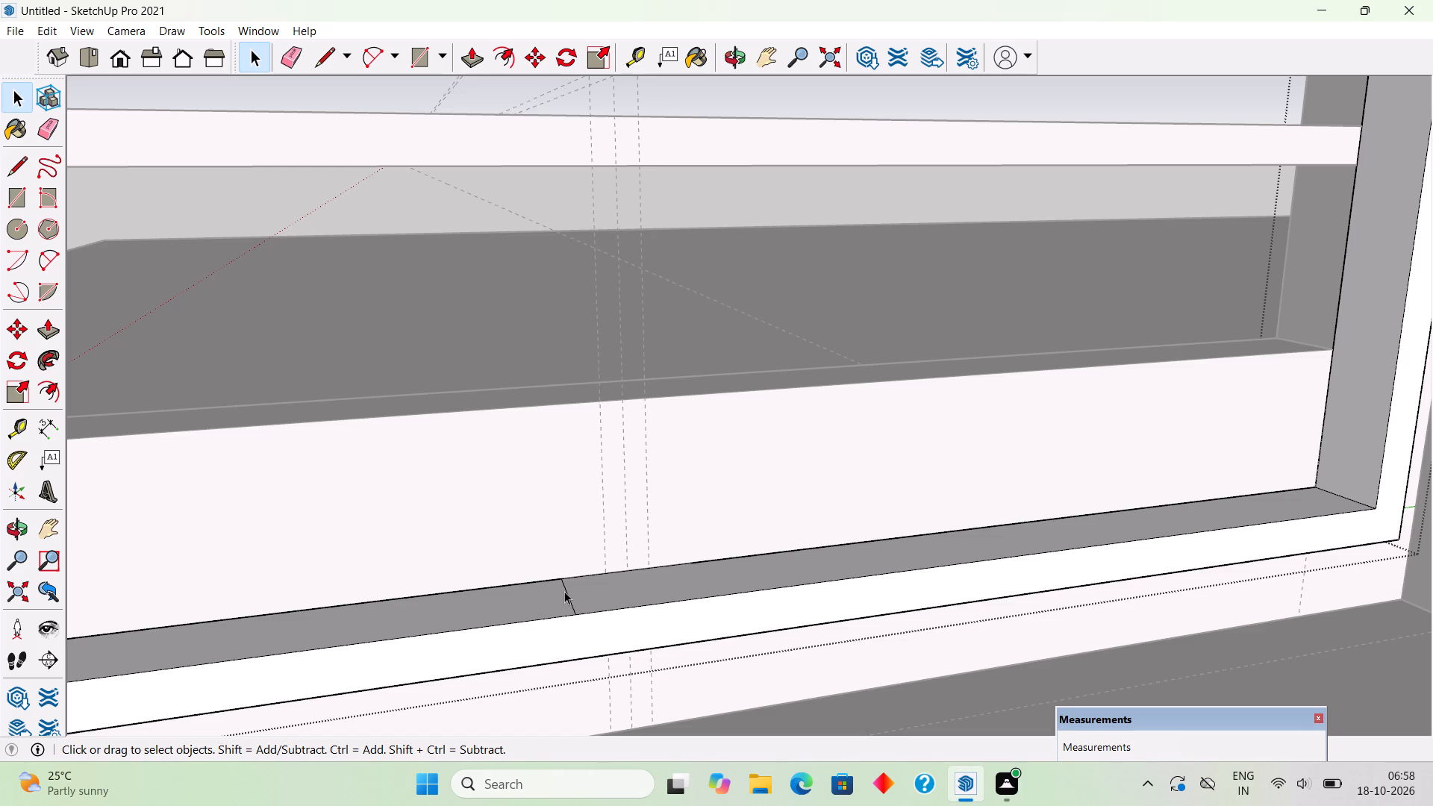
left_click(564, 591)
key("Delete")
scroll(564, 591, "down", 20)
scroll(564, 591, "down", 5)
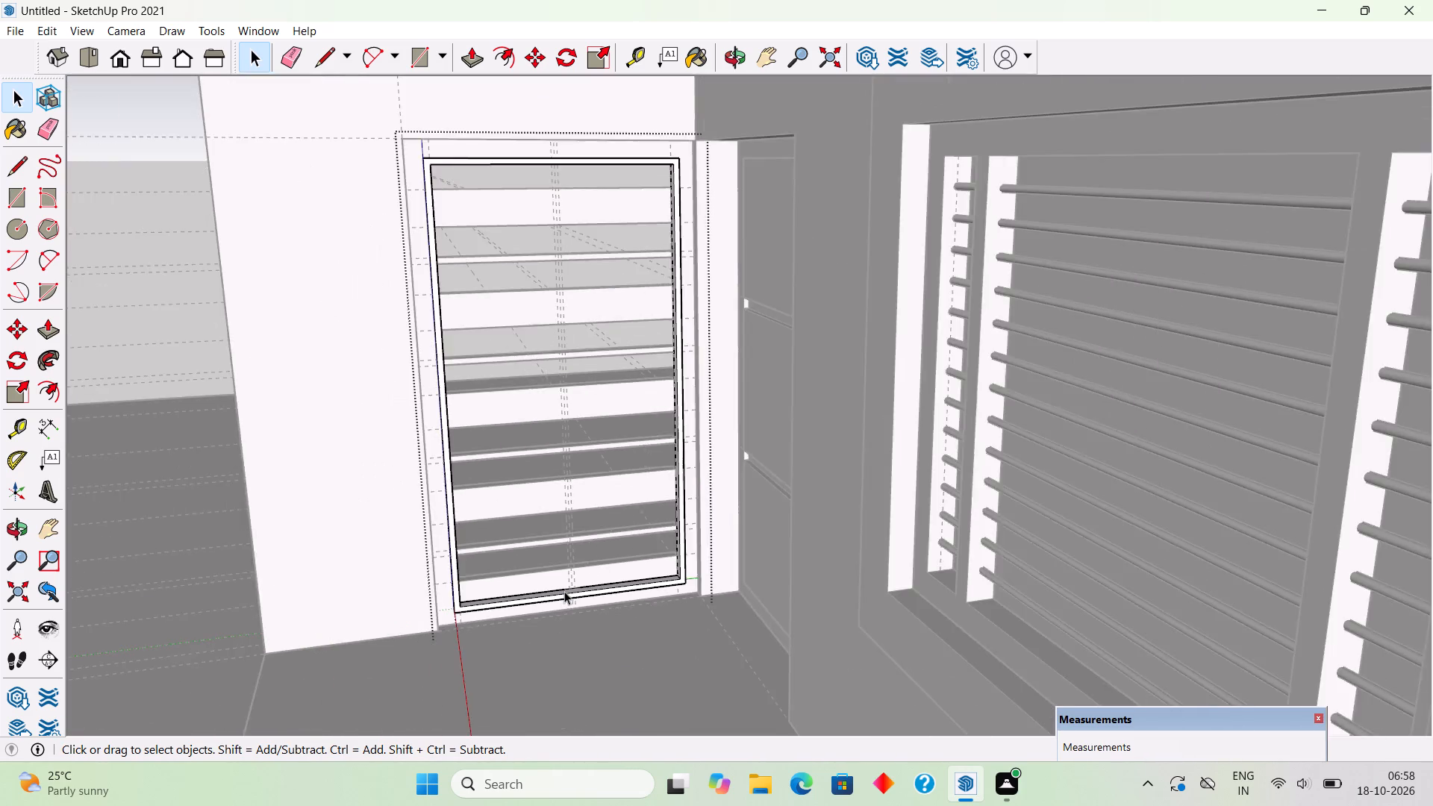
scroll(564, 591, "down", 5)
middle_click_drag(558, 579, 659, 520)
scroll(659, 520, "up", 1)
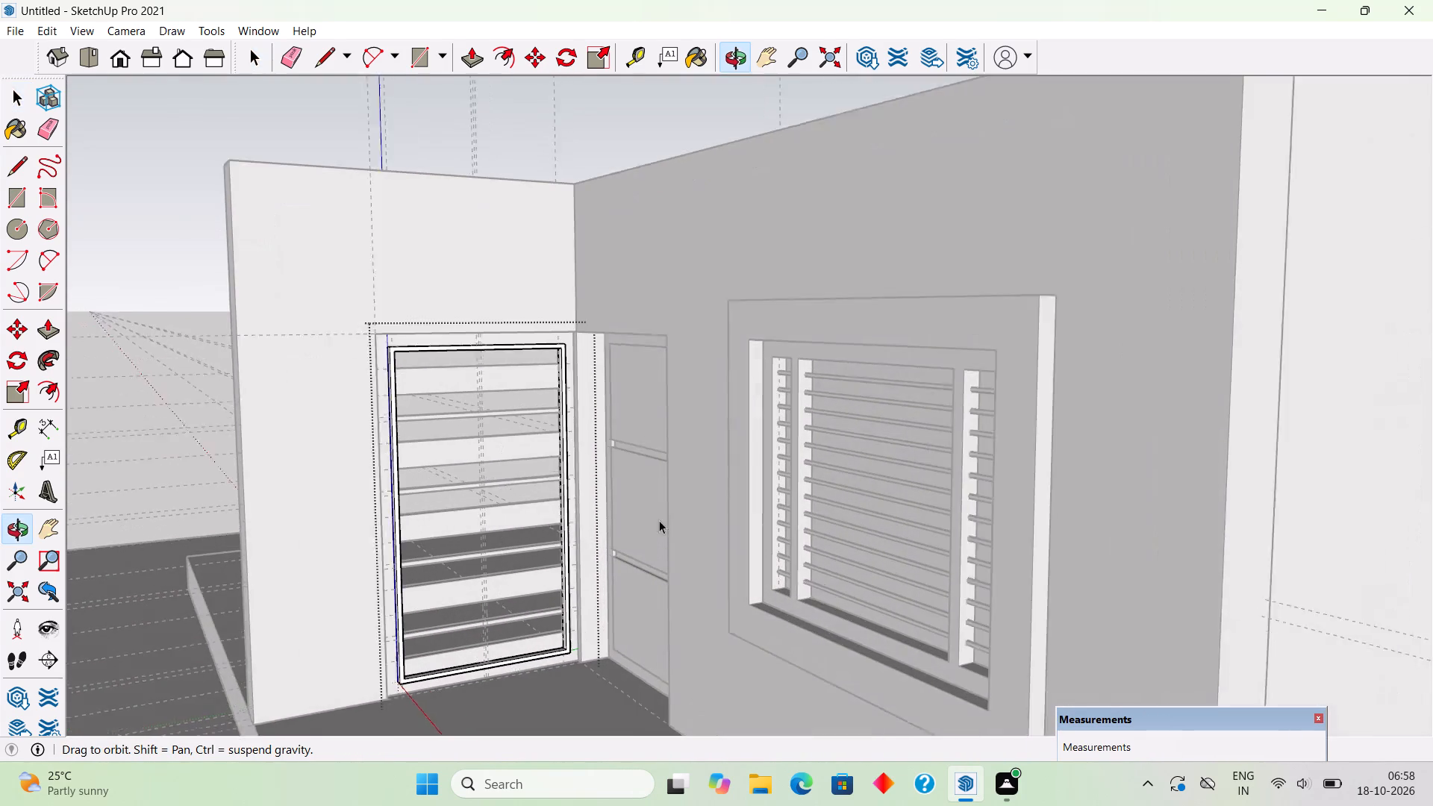
scroll(659, 520, "up", 1)
left_click(163, 242)
Inside the banded infill's group, draw a 3" by 1 5/8" rectangle over the central bar's footprint on the frame's bottom member.
scroll(163, 242, "down", 5)
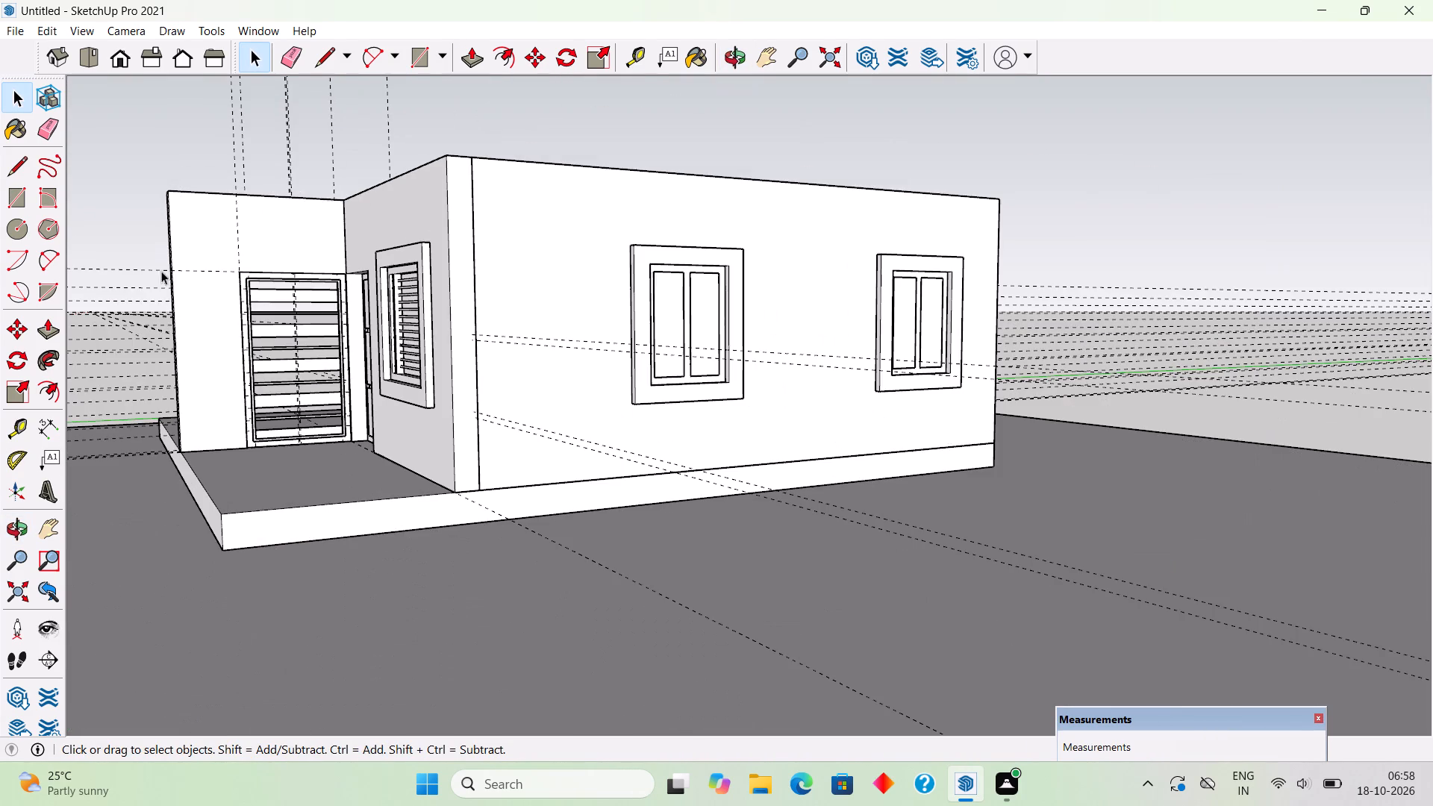
middle_click_drag(165, 284, 1096, 284)
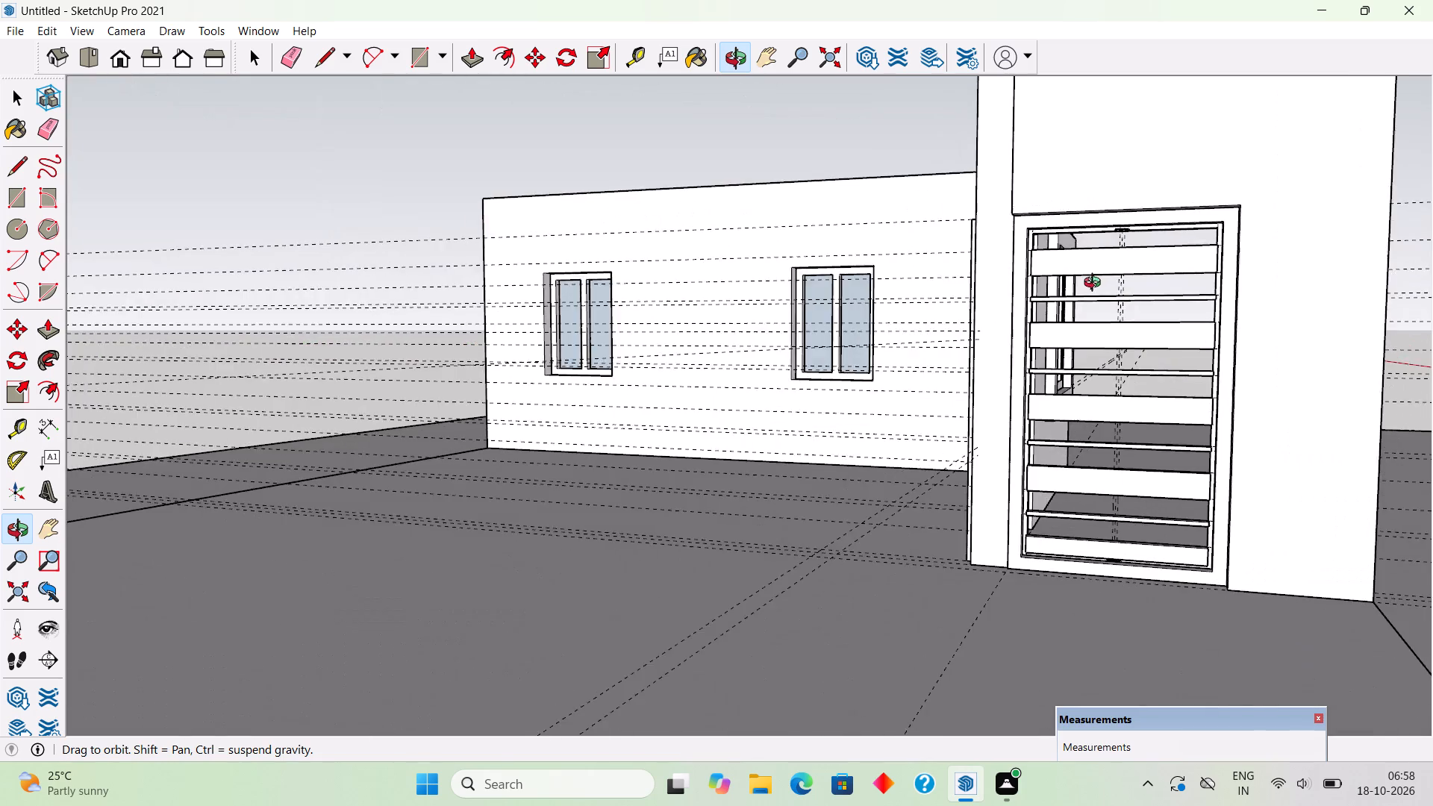
middle_click_drag(1096, 284, 1102, 338)
scroll(1102, 338, "down", 3)
scroll(1252, 551, "up", 5)
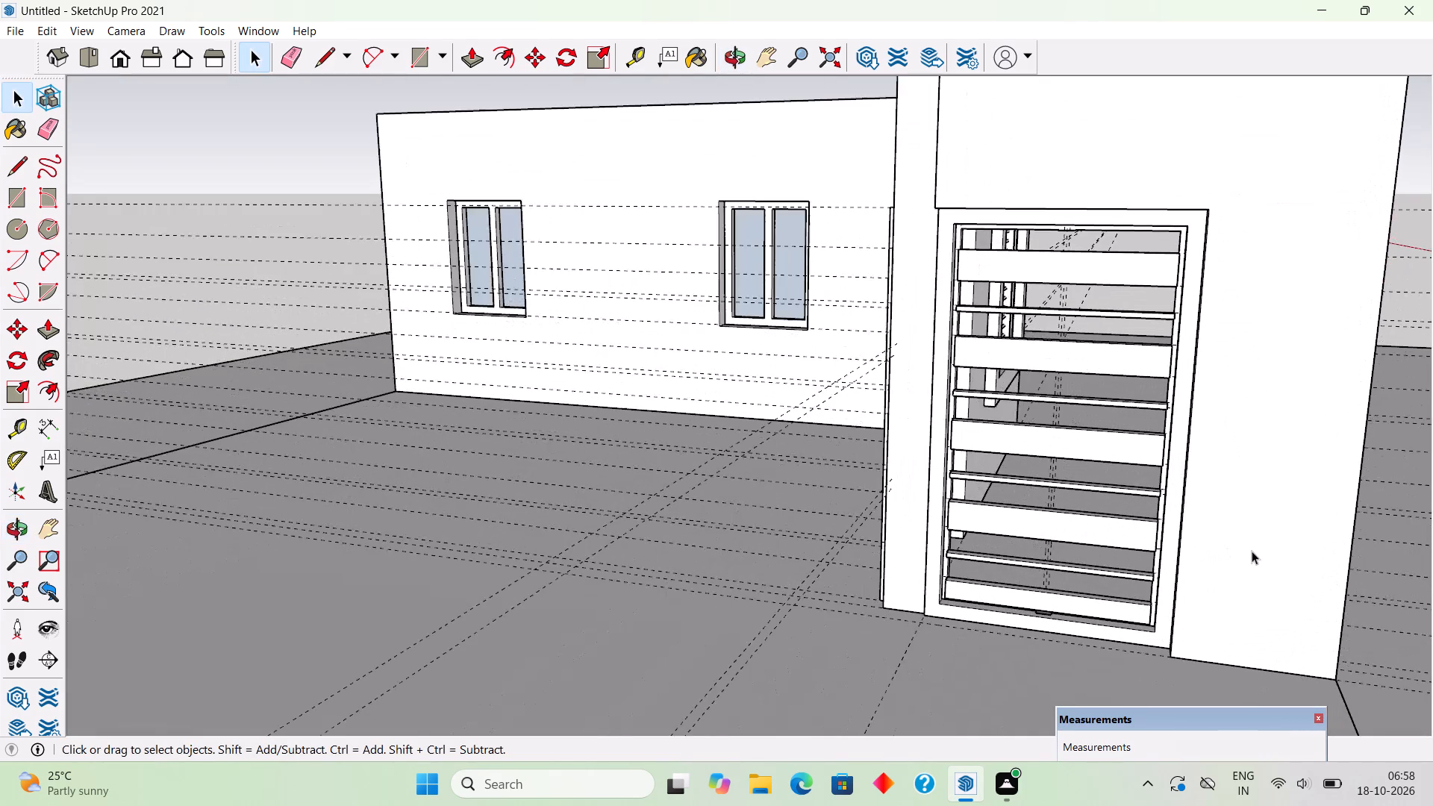
middle_click_drag(1161, 434, 1158, 493)
scroll(1158, 493, "down", 2)
scroll(1093, 609, "up", 5)
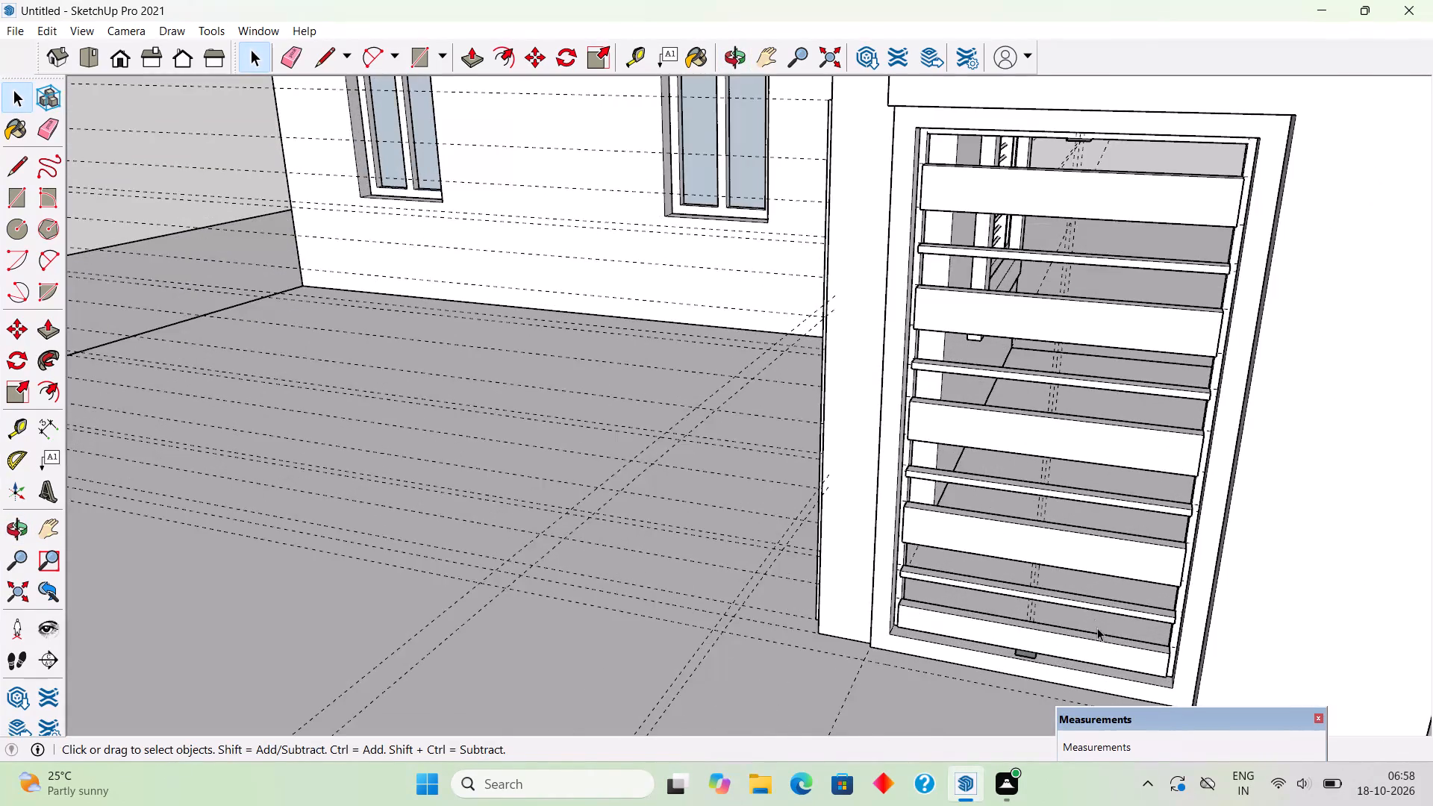
scroll(1055, 346, "down", 4)
middle_click_drag(1050, 350, 1023, 384)
middle_click_drag(1046, 624, 1184, 606)
scroll(1150, 531, "up", 5)
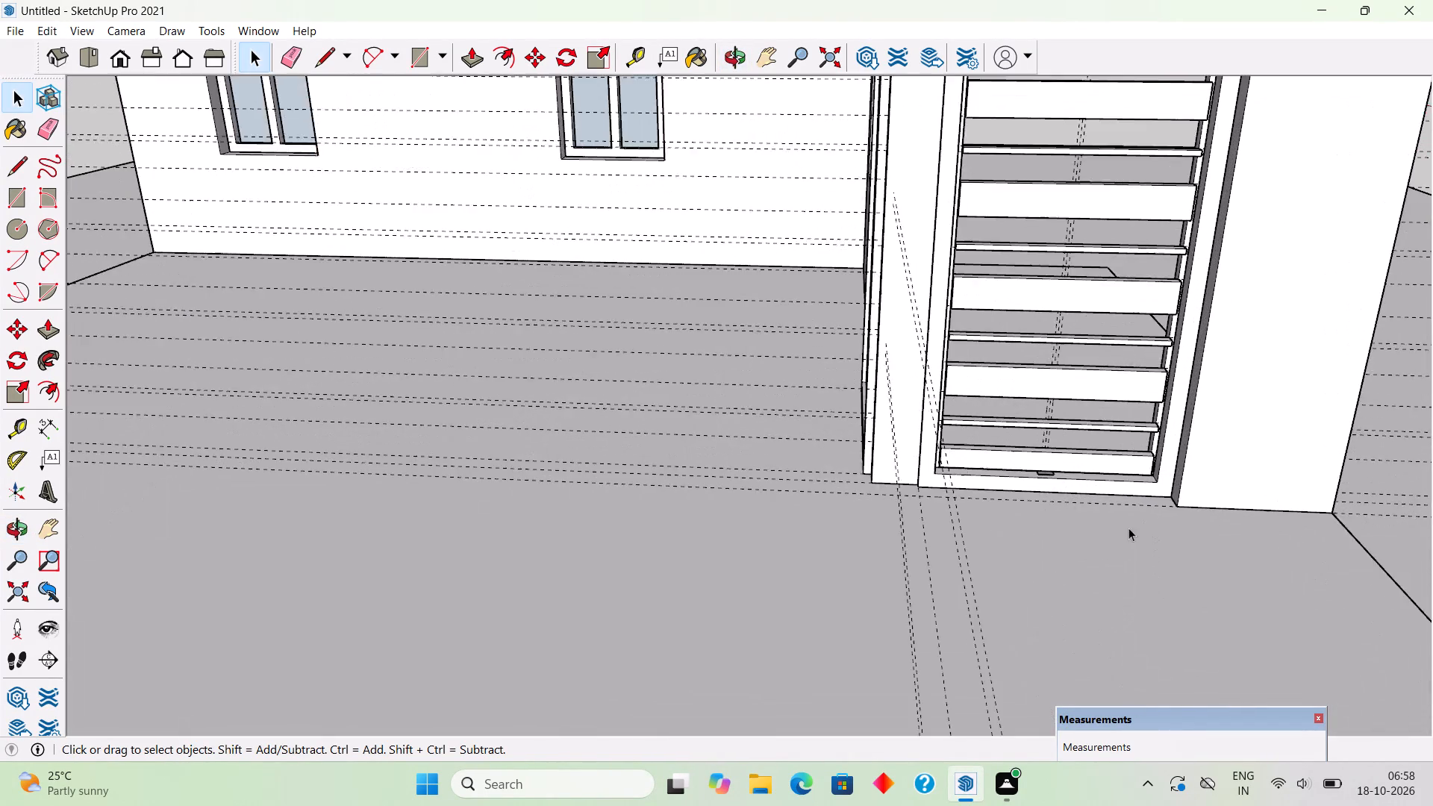
scroll(1128, 528, "up", 4)
scroll(1058, 477, "up", 5)
middle_click_drag(1073, 458, 1028, 569)
scroll(994, 540, "up", 6)
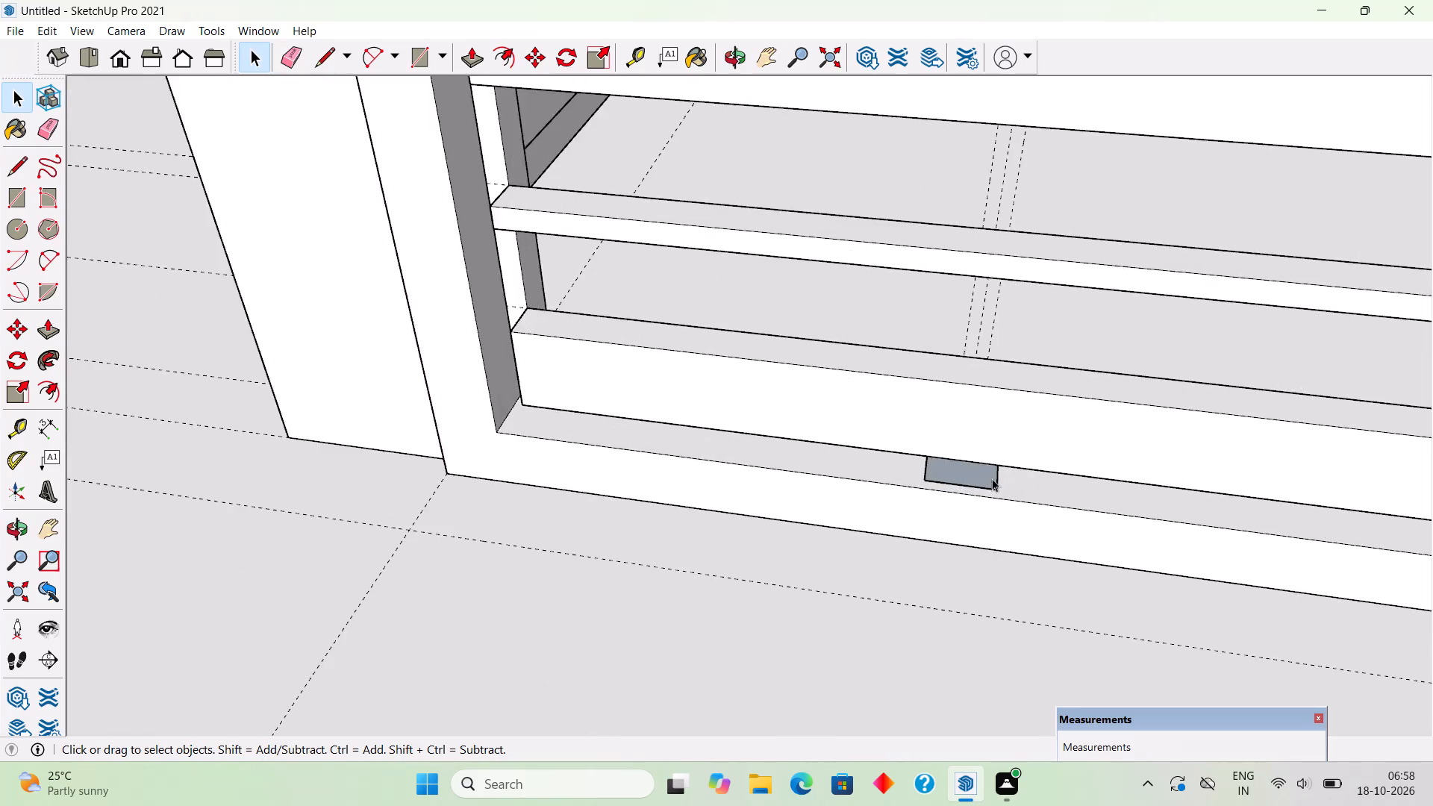
scroll(979, 452, "up", 1)
triple_click(950, 437)
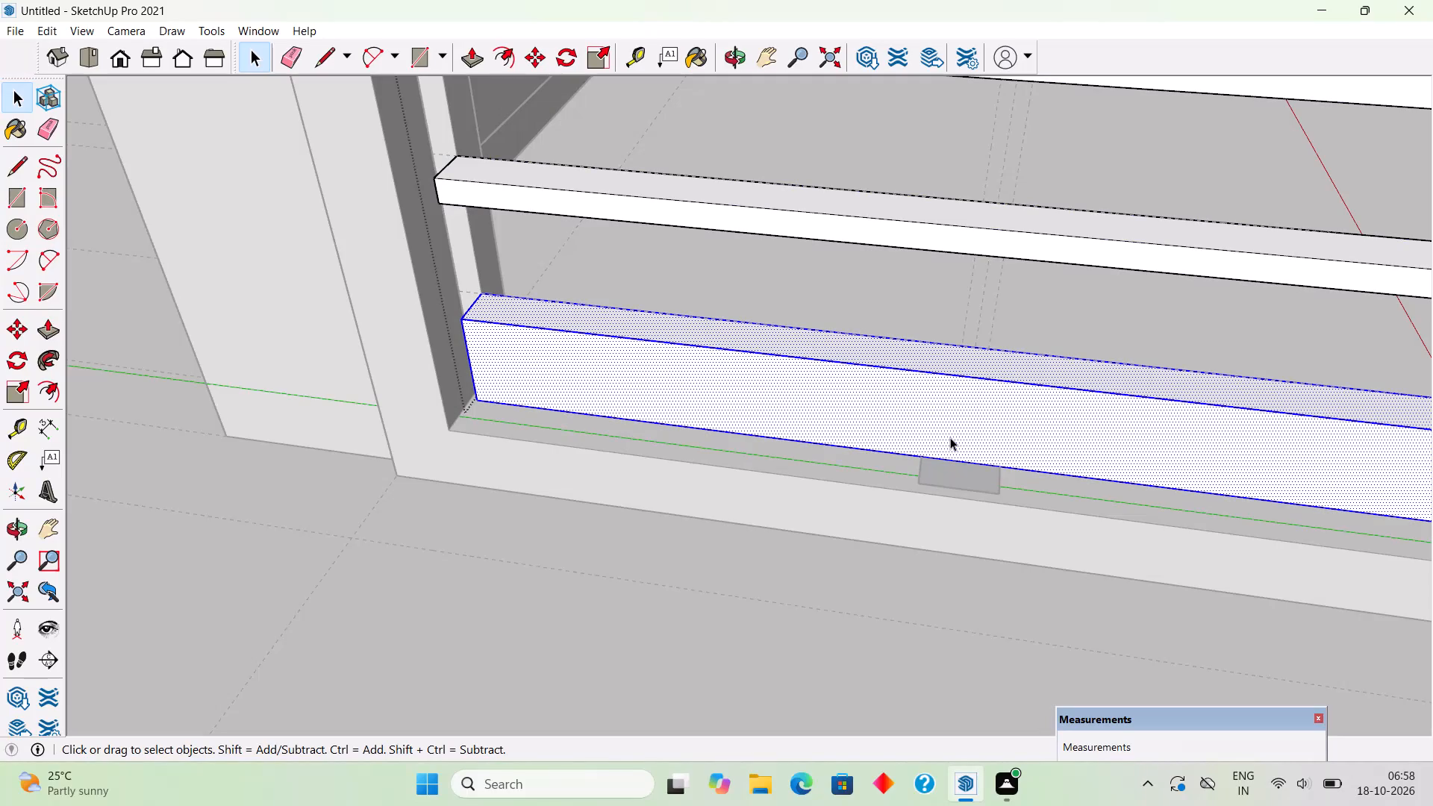
key("r")
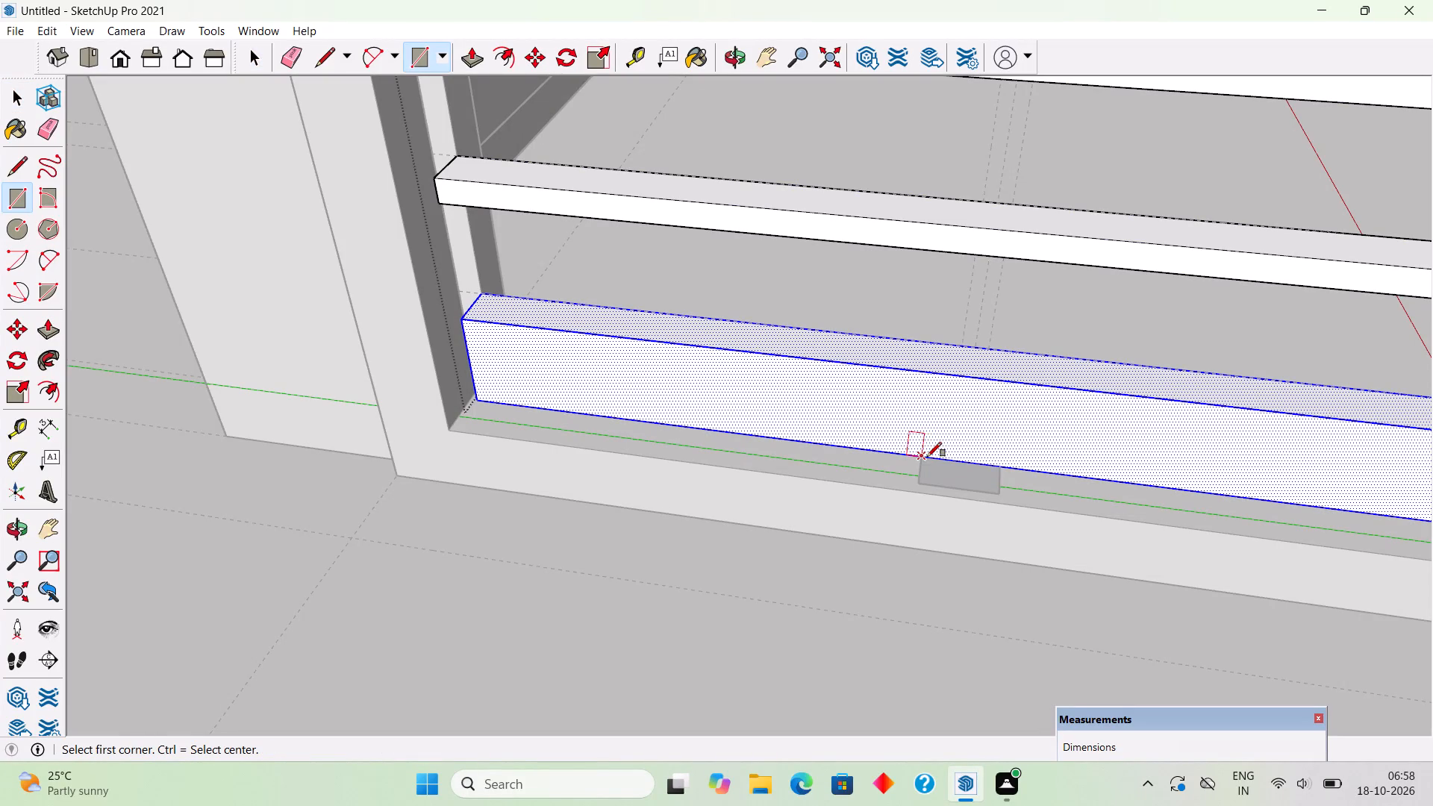
left_click(927, 457)
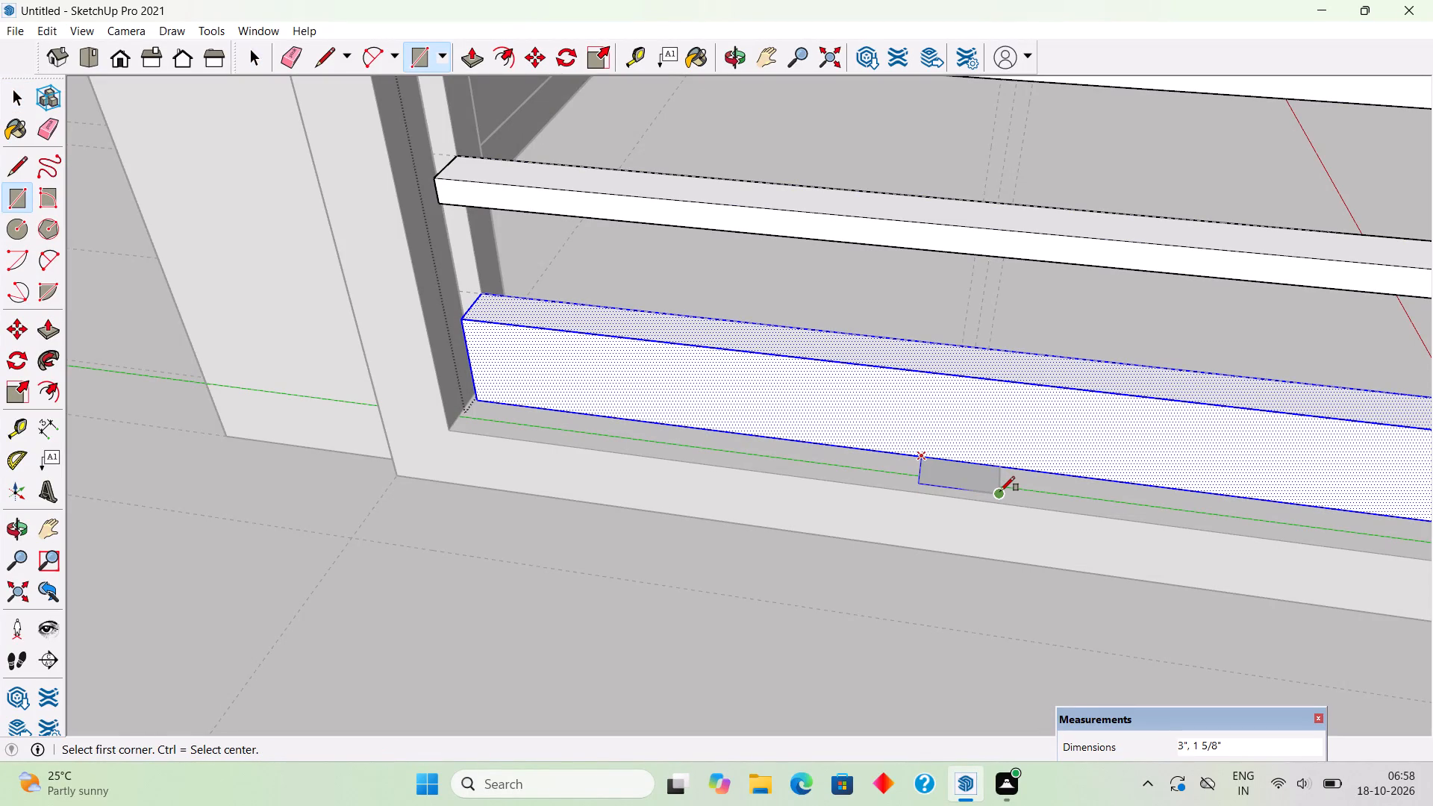
left_click(1000, 491)
Extrude the footprint rectangle upward 6' 8" to form a new central bar across the bands.
key("p")
left_click(966, 478)
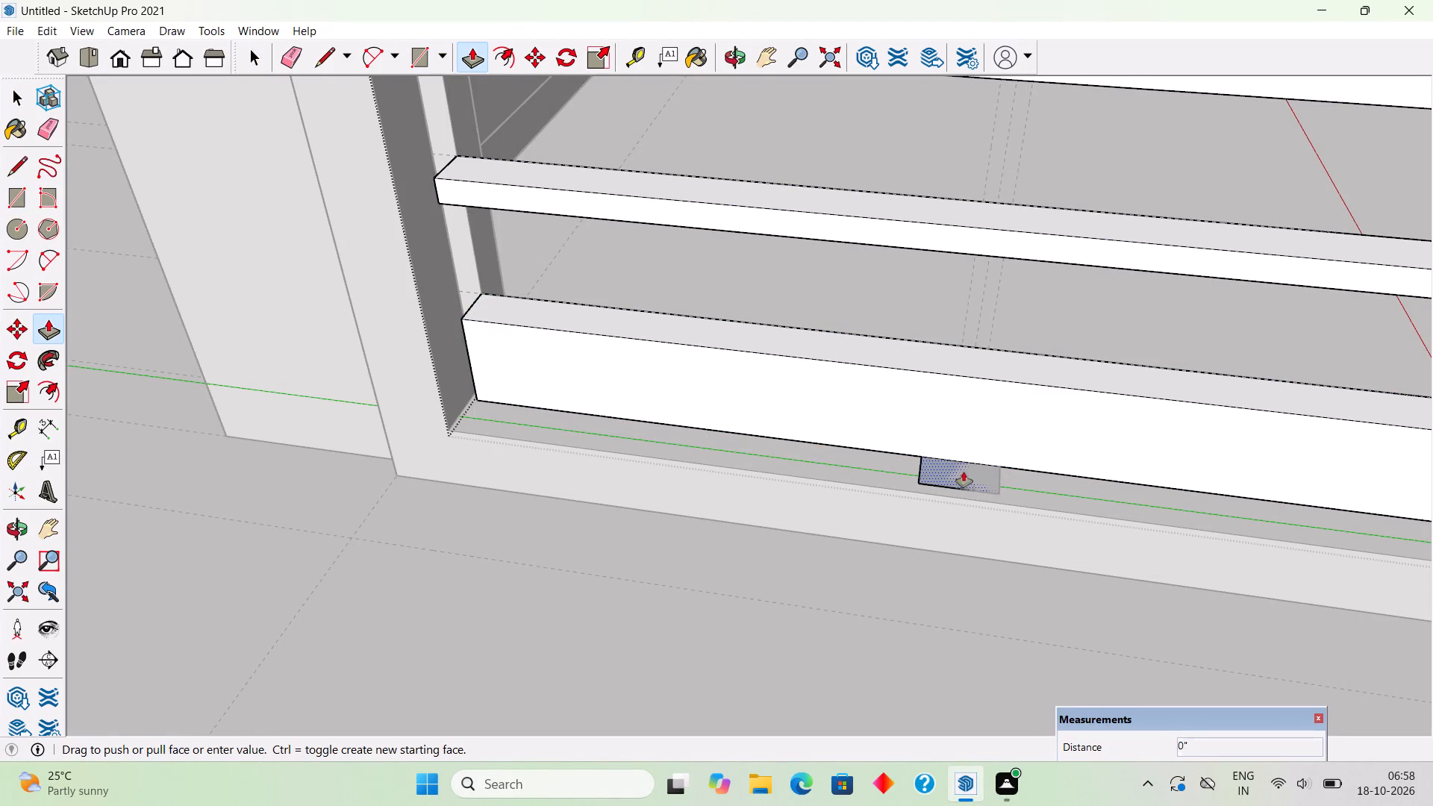
scroll(958, 417, "down", 19)
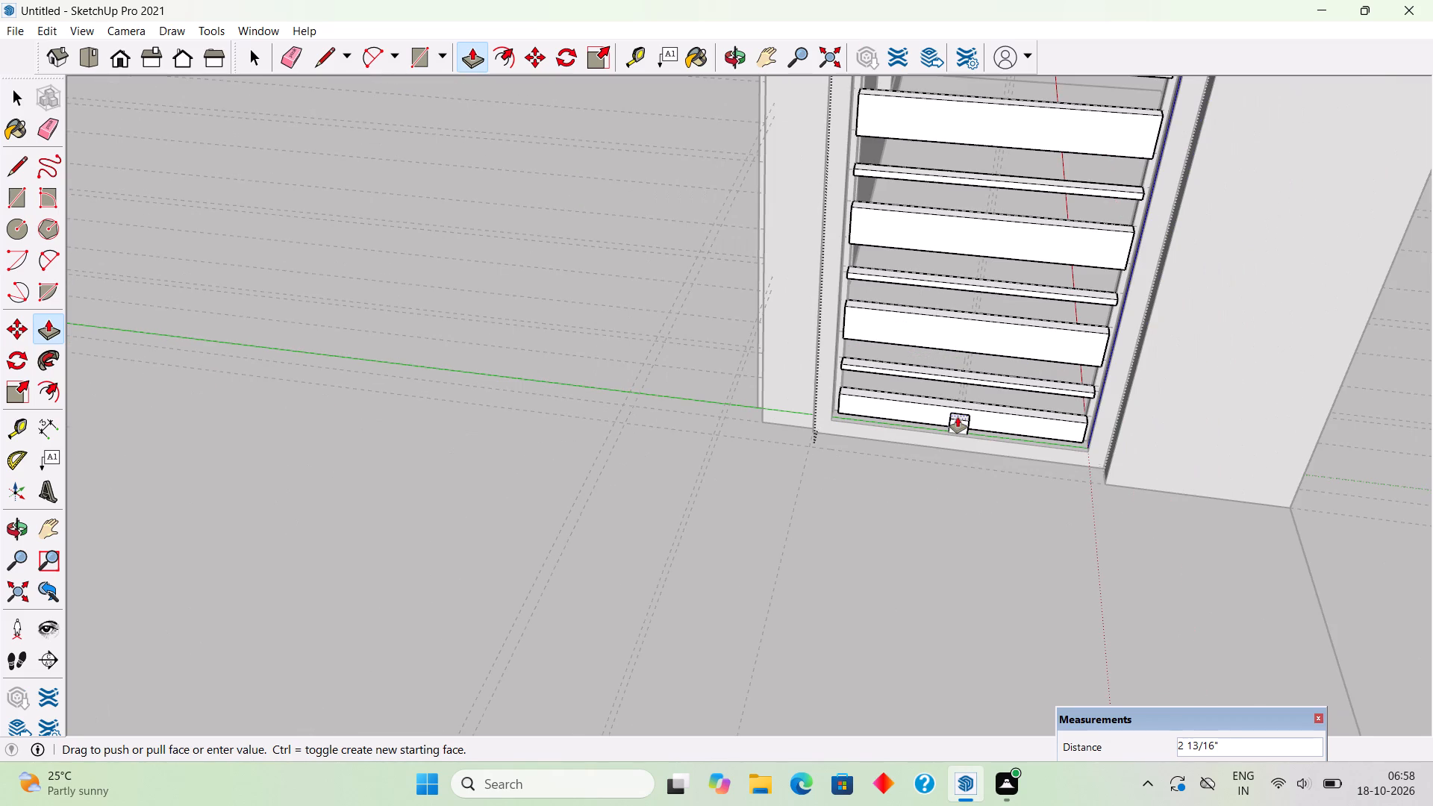
scroll(958, 417, "down", 4)
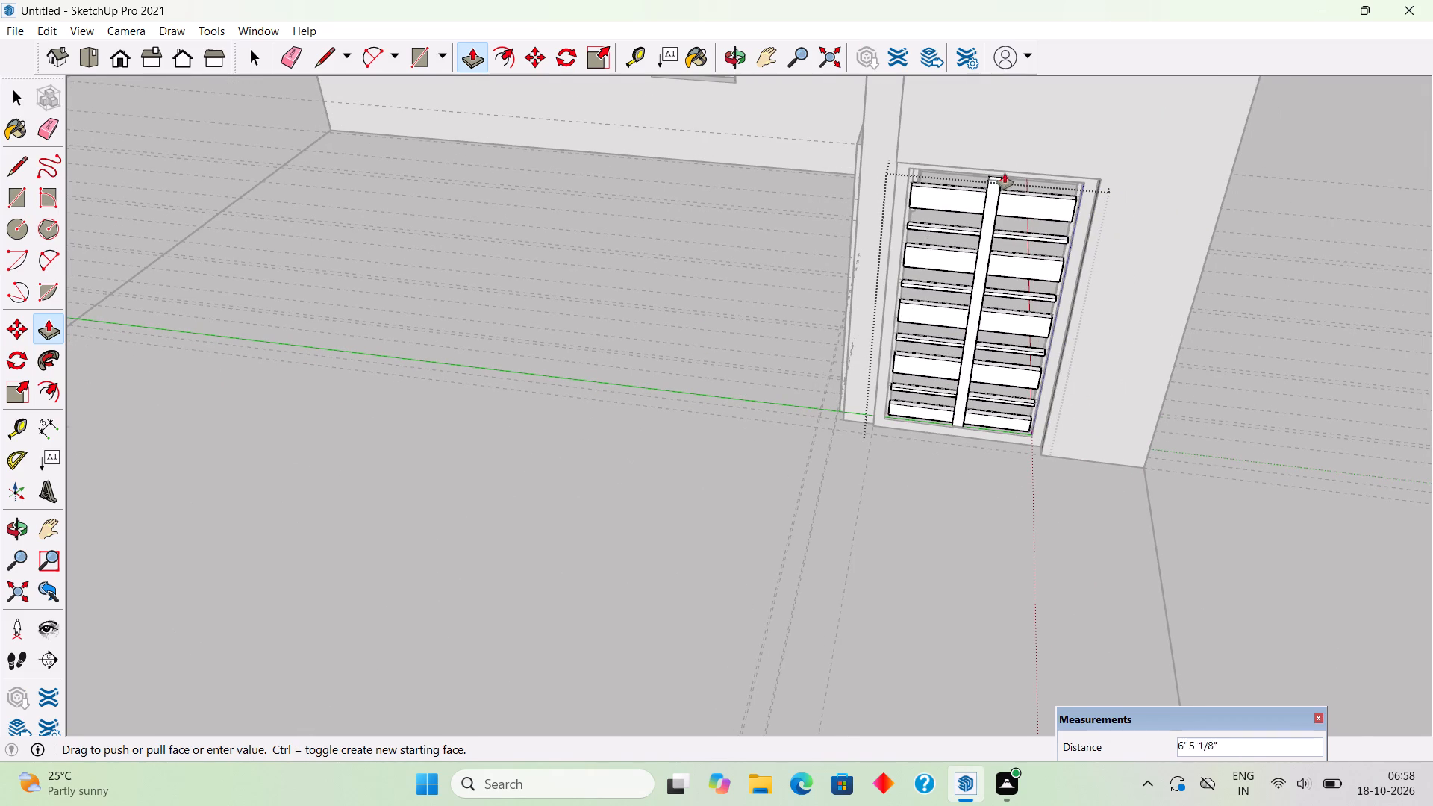
left_click(1016, 171)
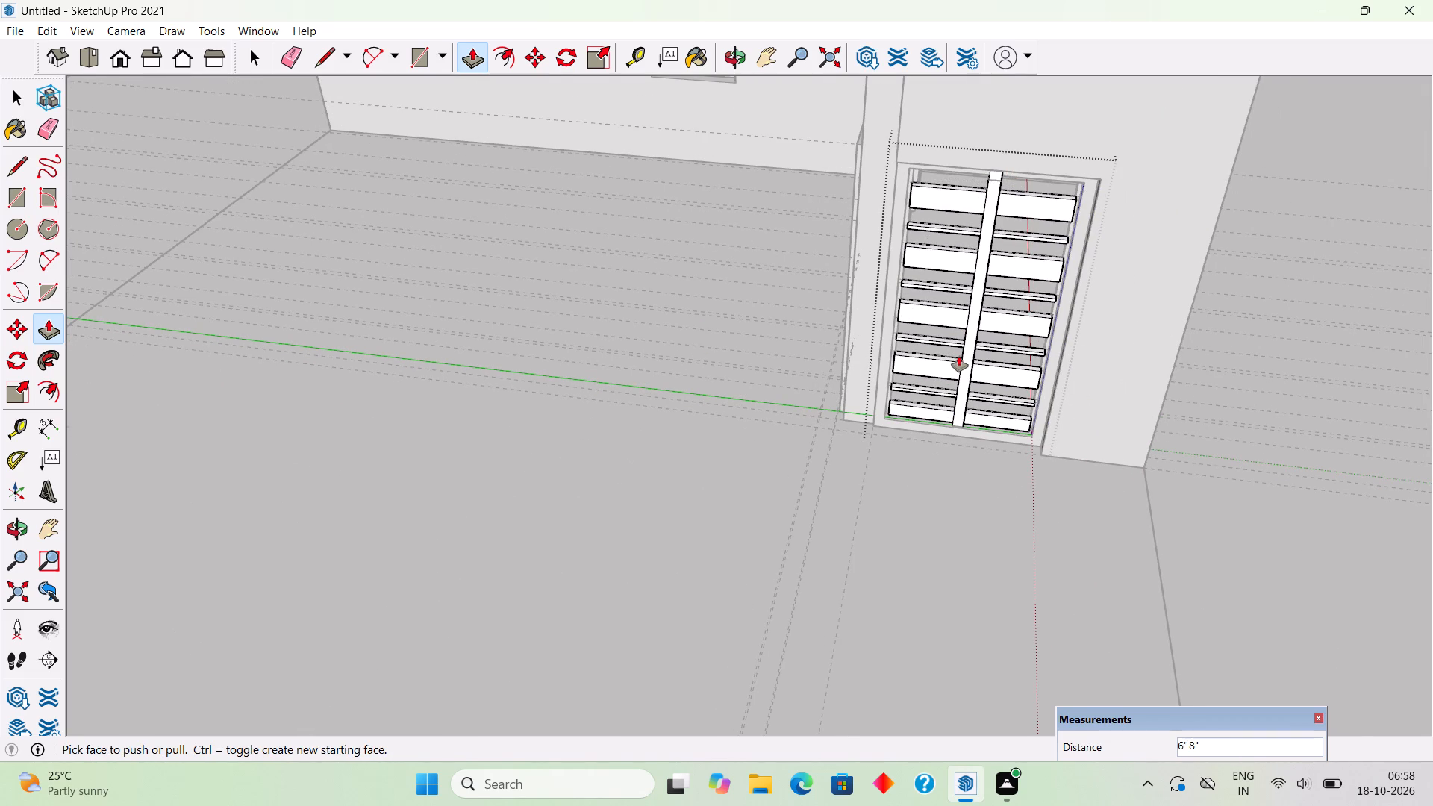
key("space")
Examine the rebuilt central bar and the banded infill from several angles.
middle_click_drag(1040, 475, 1092, 381)
scroll(1050, 376, "down", 5)
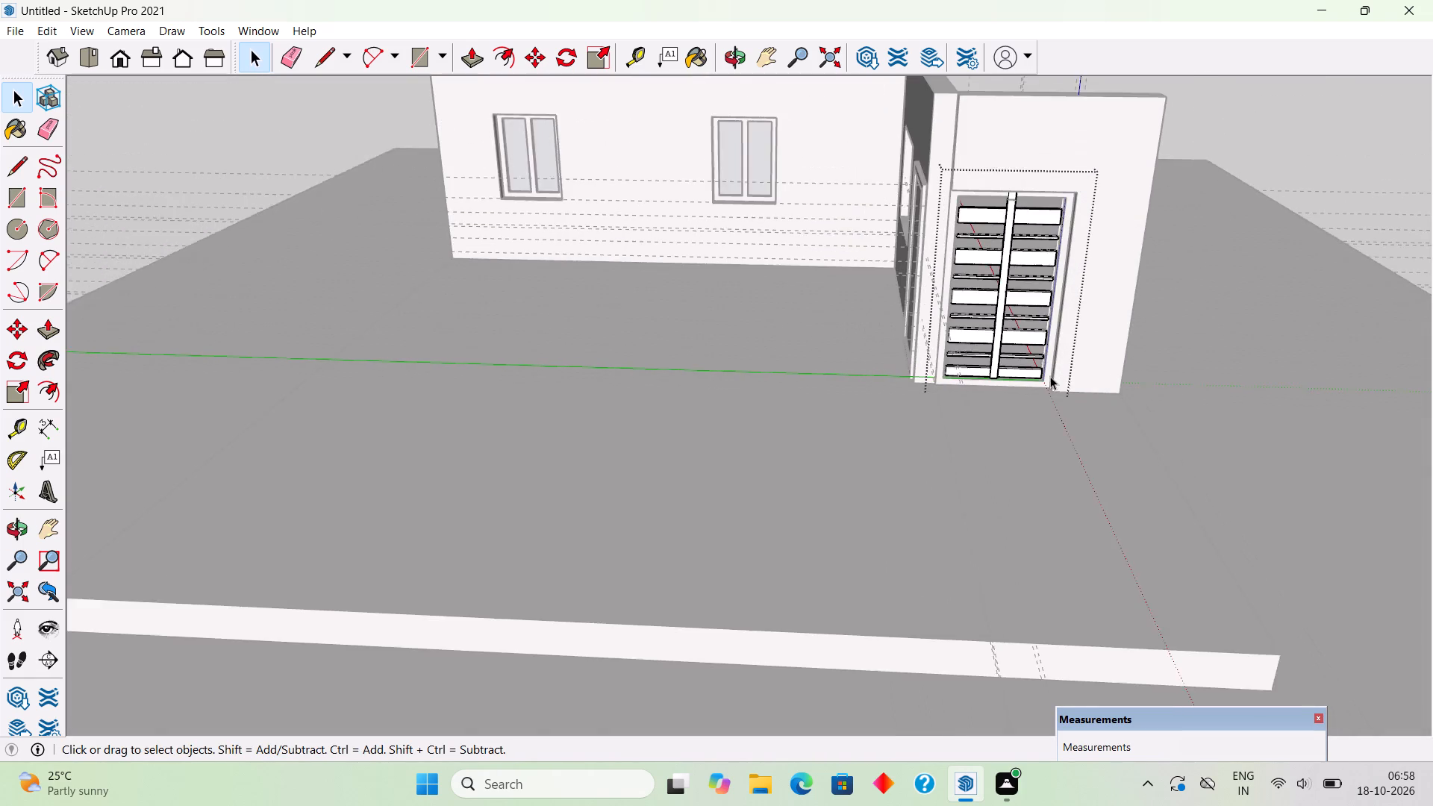
scroll(1043, 141, "up", 11)
middle_click_drag(1026, 381, 996, 263)
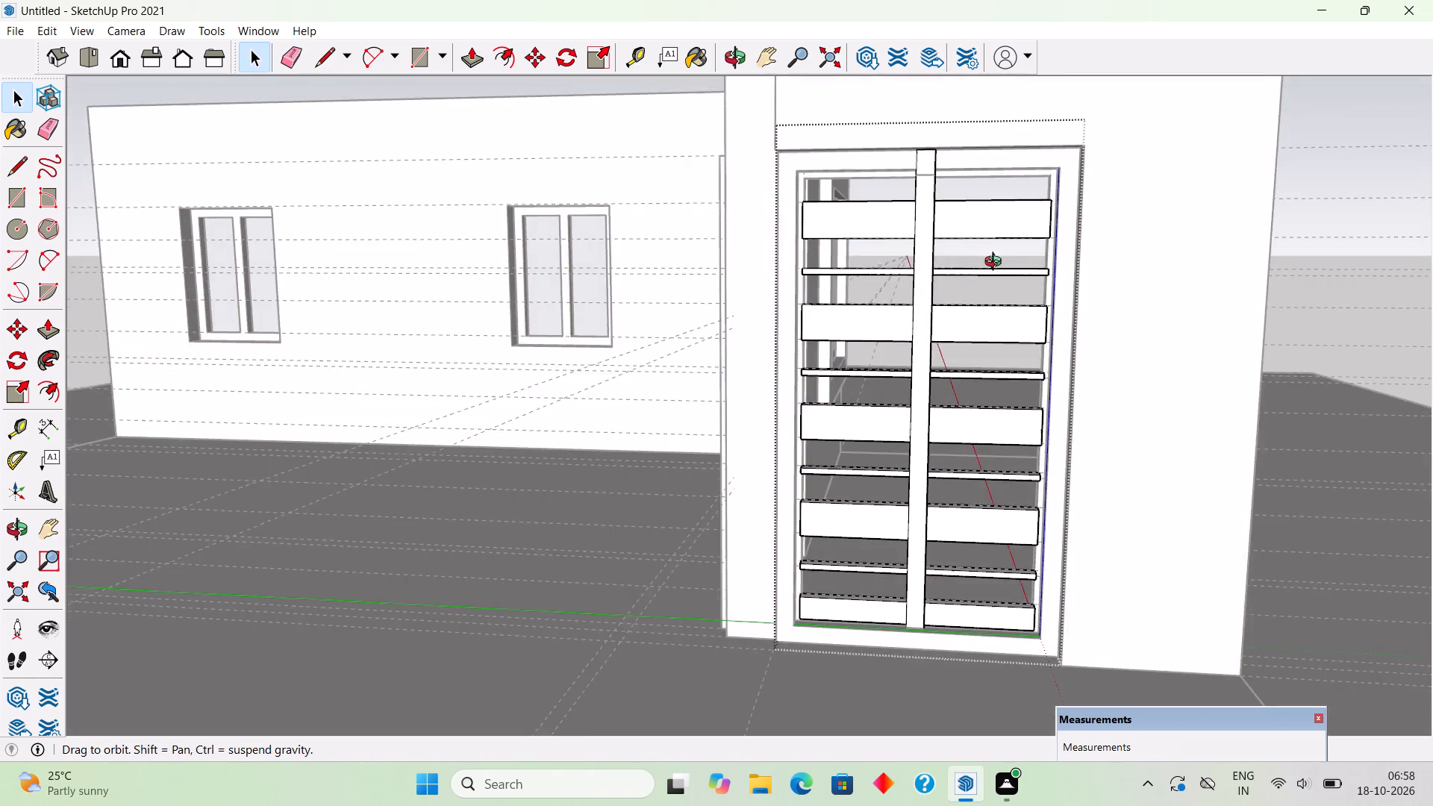
middle_click_drag(996, 263, 996, 322)
triple_click(921, 444)
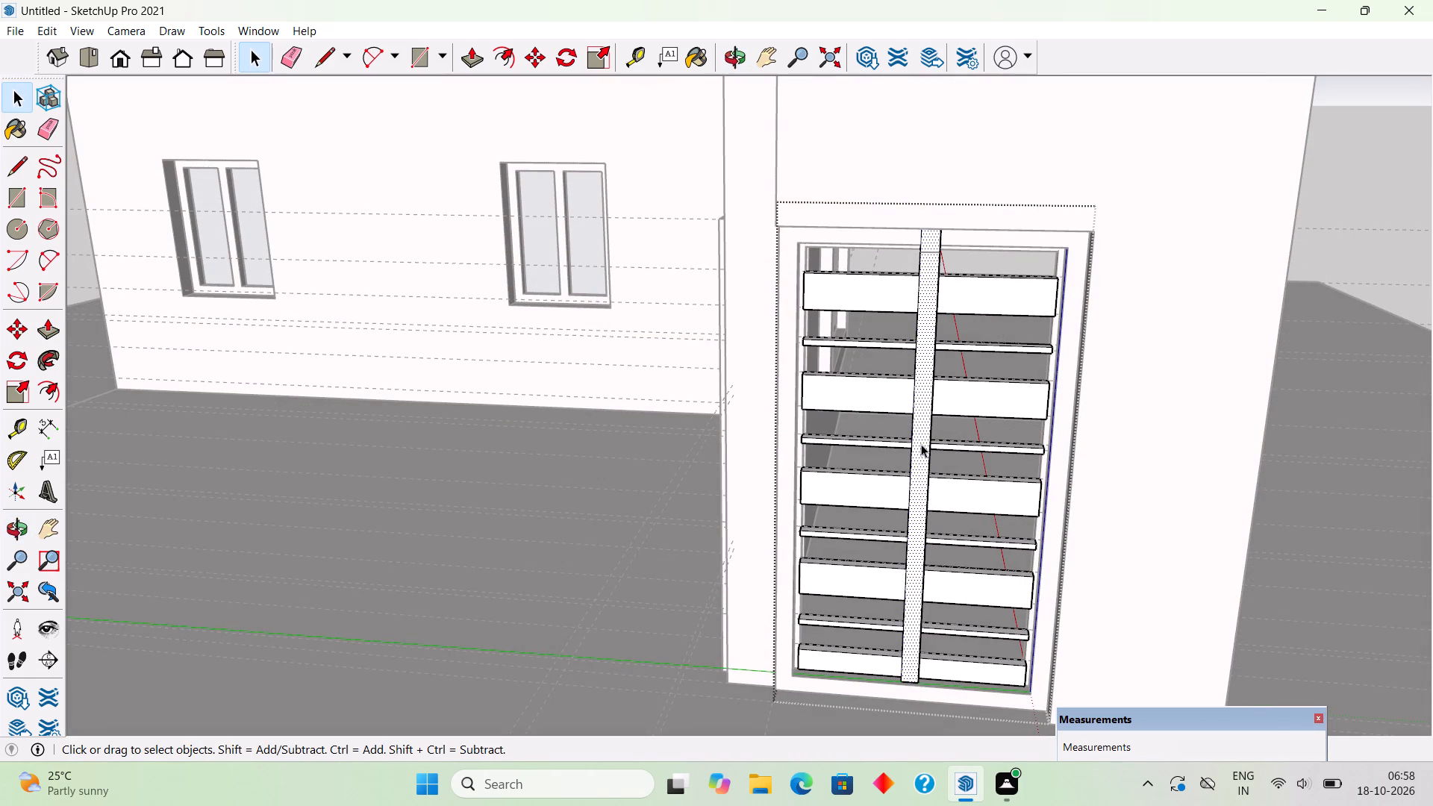
double_click(921, 444)
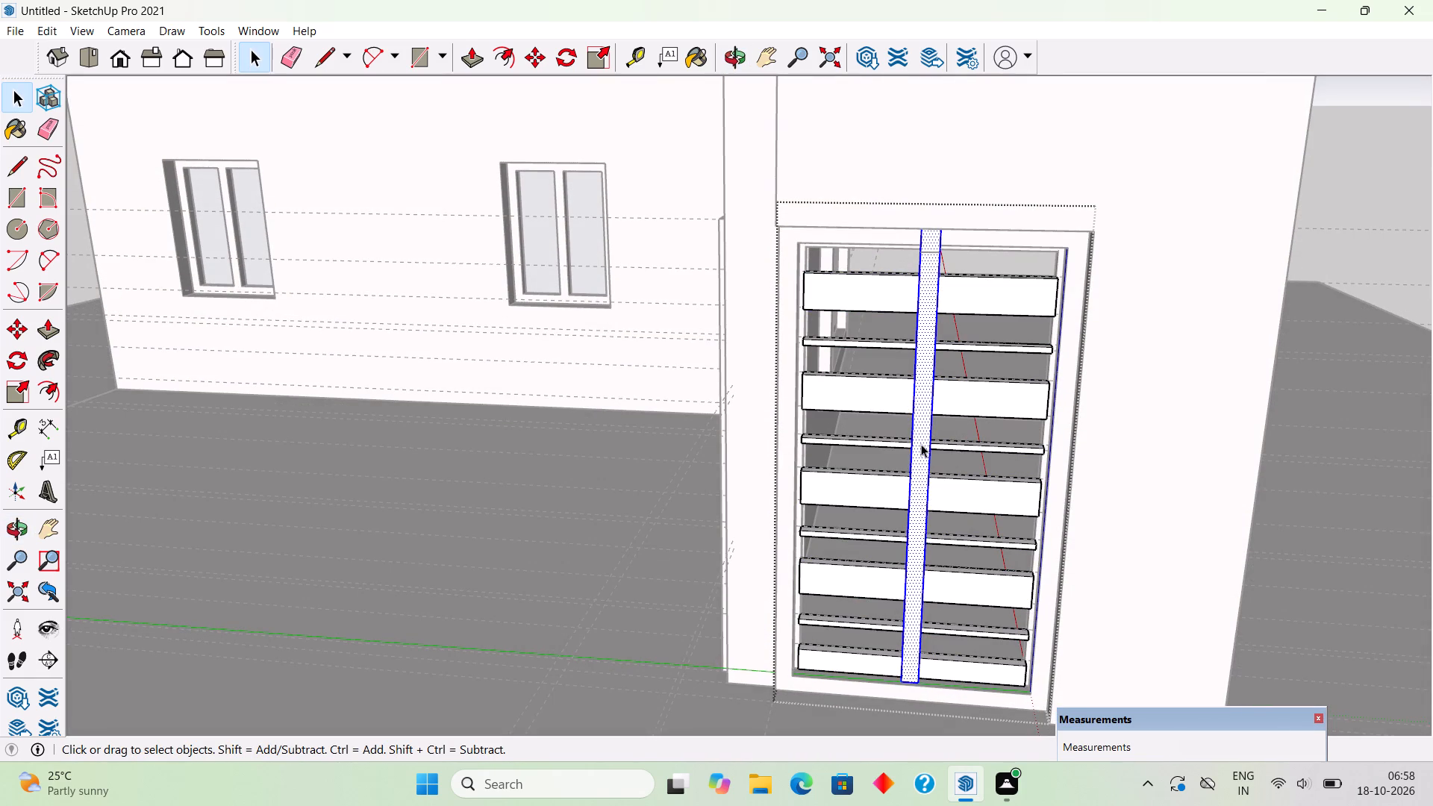
left_click(921, 444)
middle_click_drag(921, 444, 822, 484)
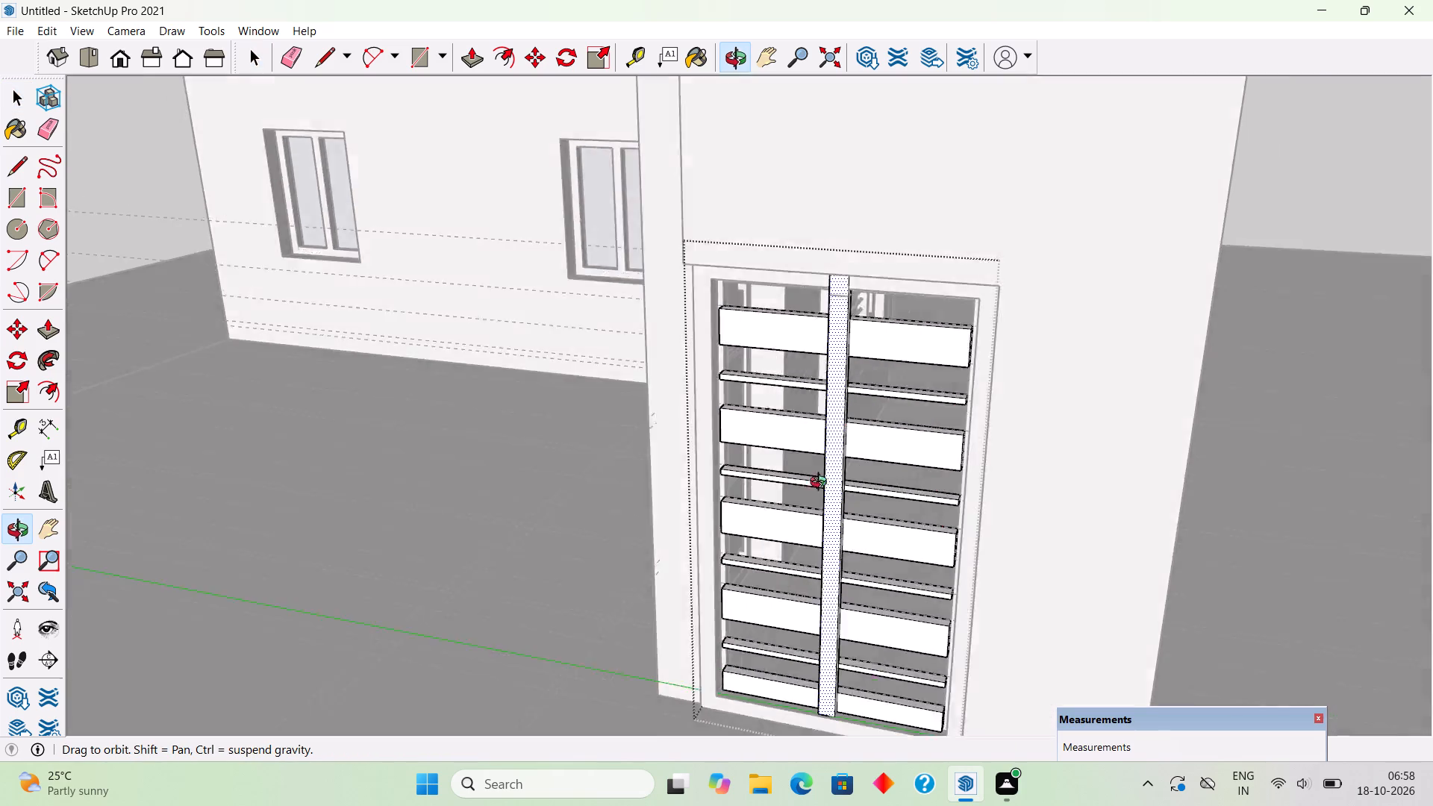
middle_click_drag(822, 484, 681, 430)
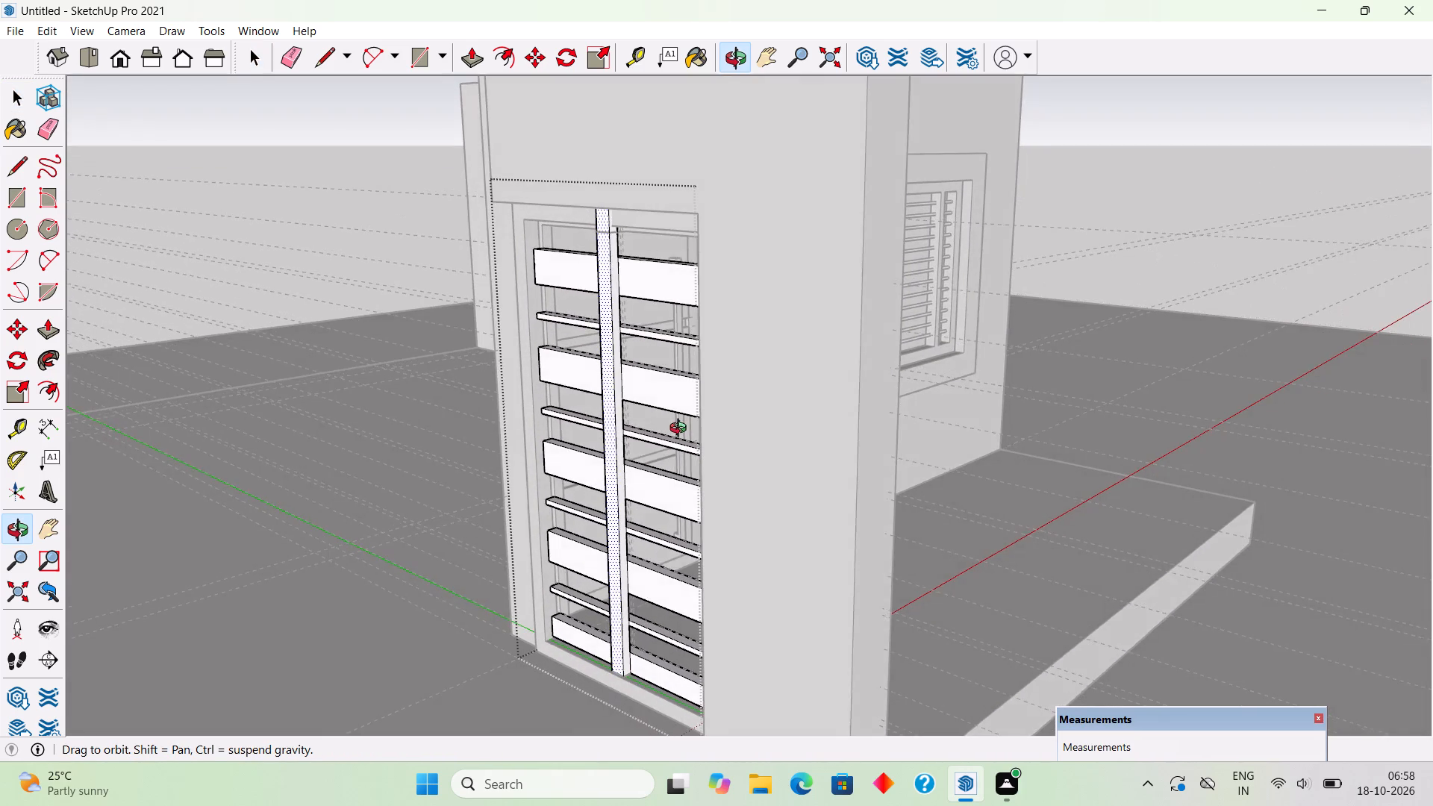
middle_click_drag(681, 430, 956, 462)
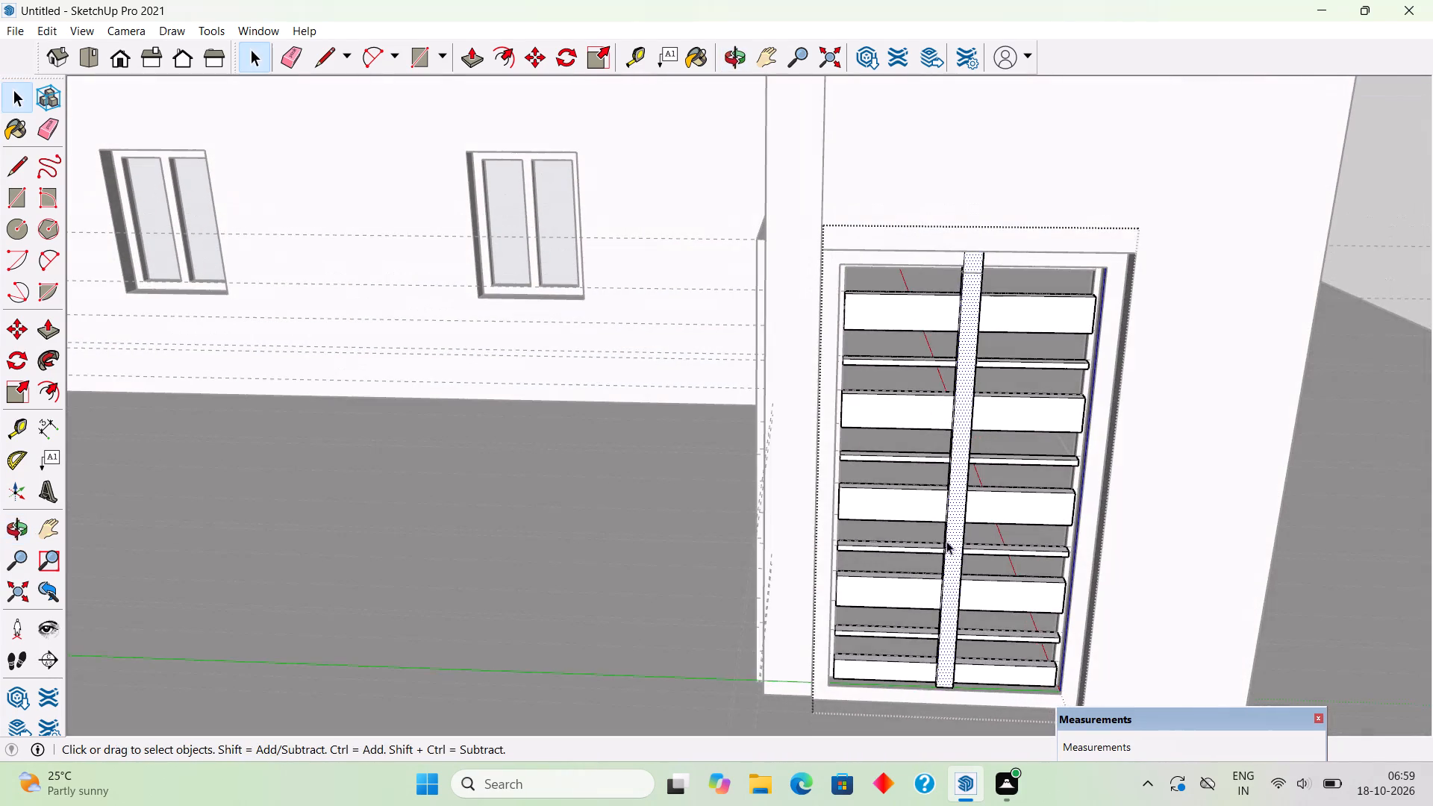
scroll(943, 693, "up", 2)
scroll(967, 575, "down", 3)
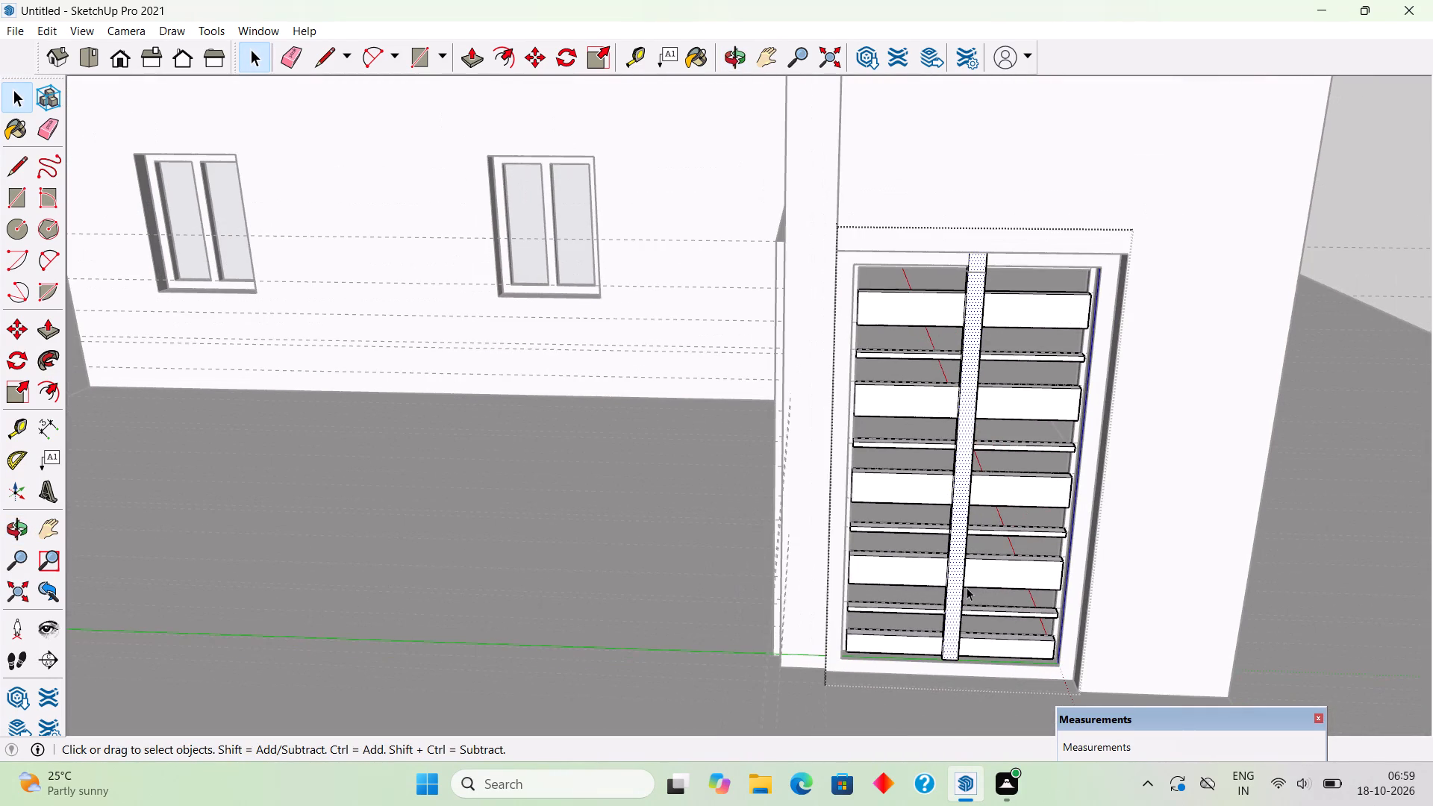
Place a guide line along the central bar's front base edge, across the frame's bottom member.
scroll(967, 646, "up", 6)
scroll(1087, 669, "up", 3)
scroll(1155, 644, "up", 2)
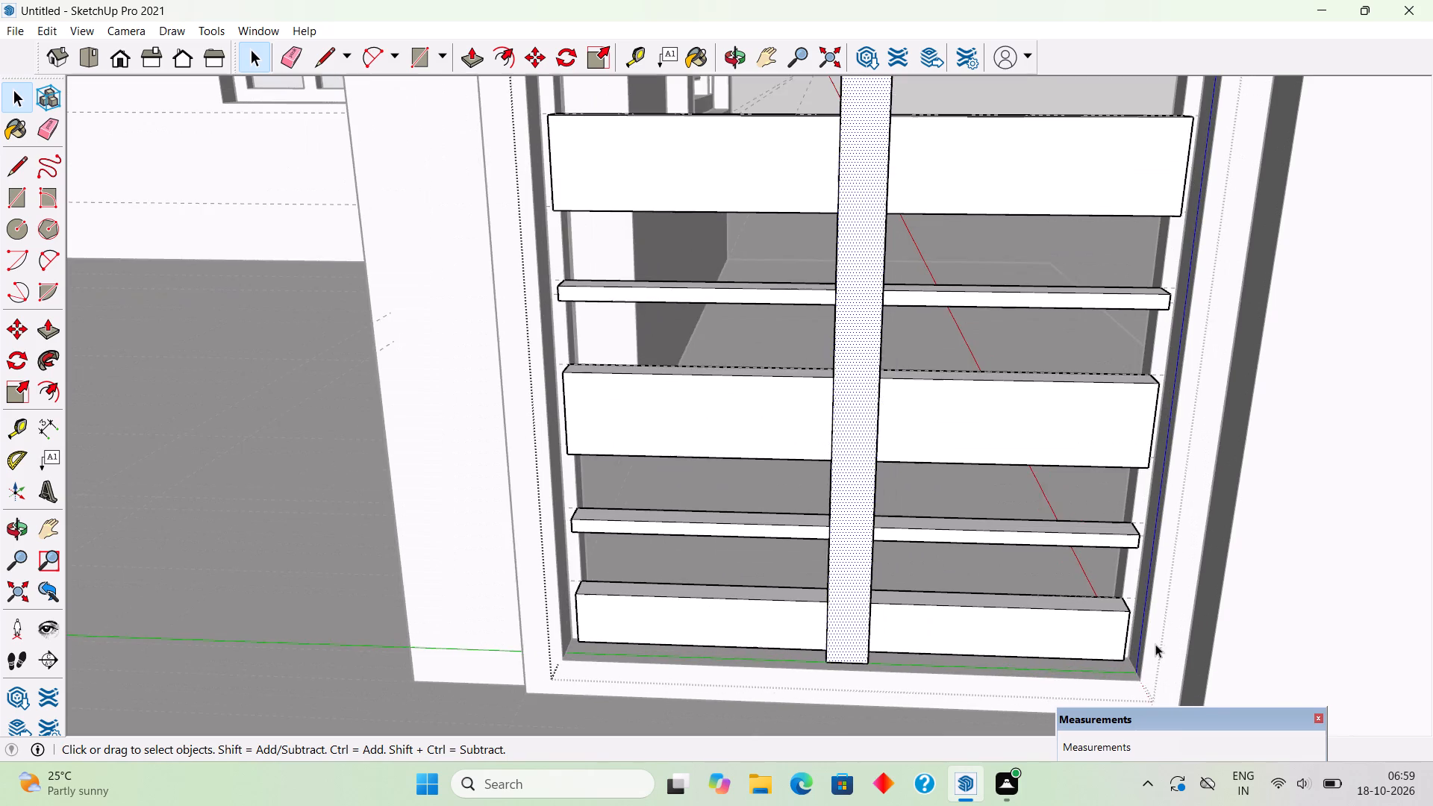
scroll(1152, 649, "up", 2)
key("t")
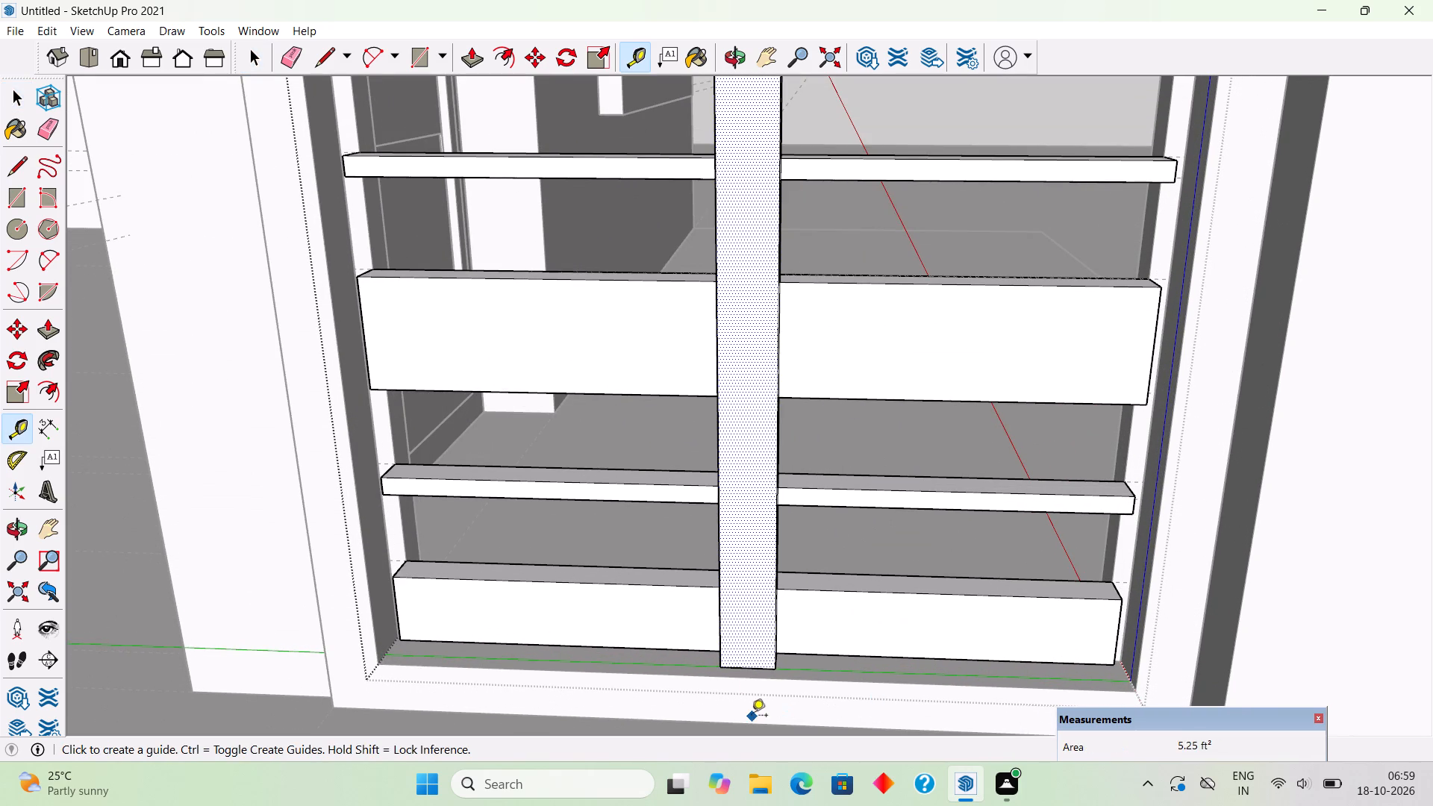
double_click(749, 667)
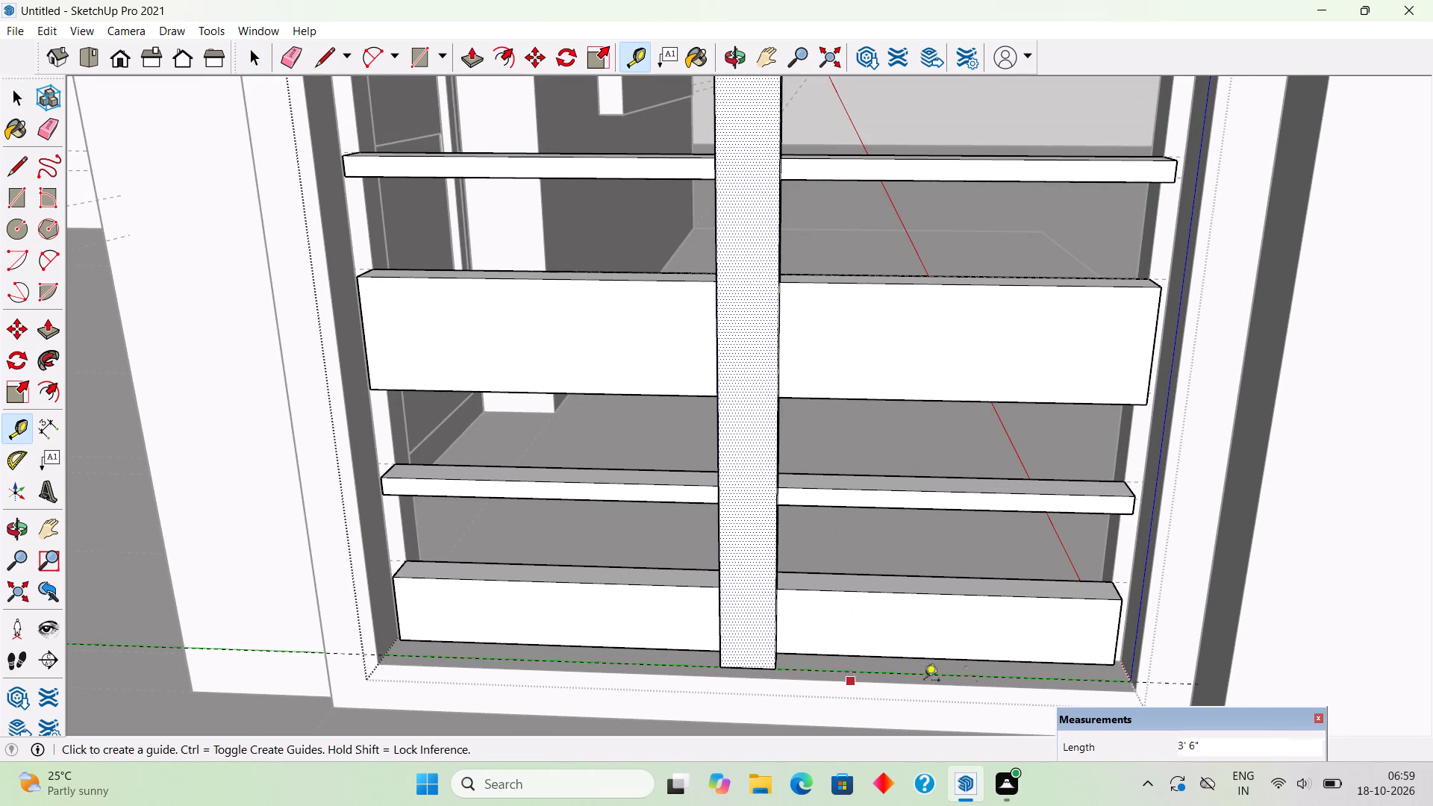
Draw footprint rectangles on the frame's bottom member, either side of the central bar, about 1 15/16" by 1 5/8" and 2 1/4" by 1 5/8".
key("r")
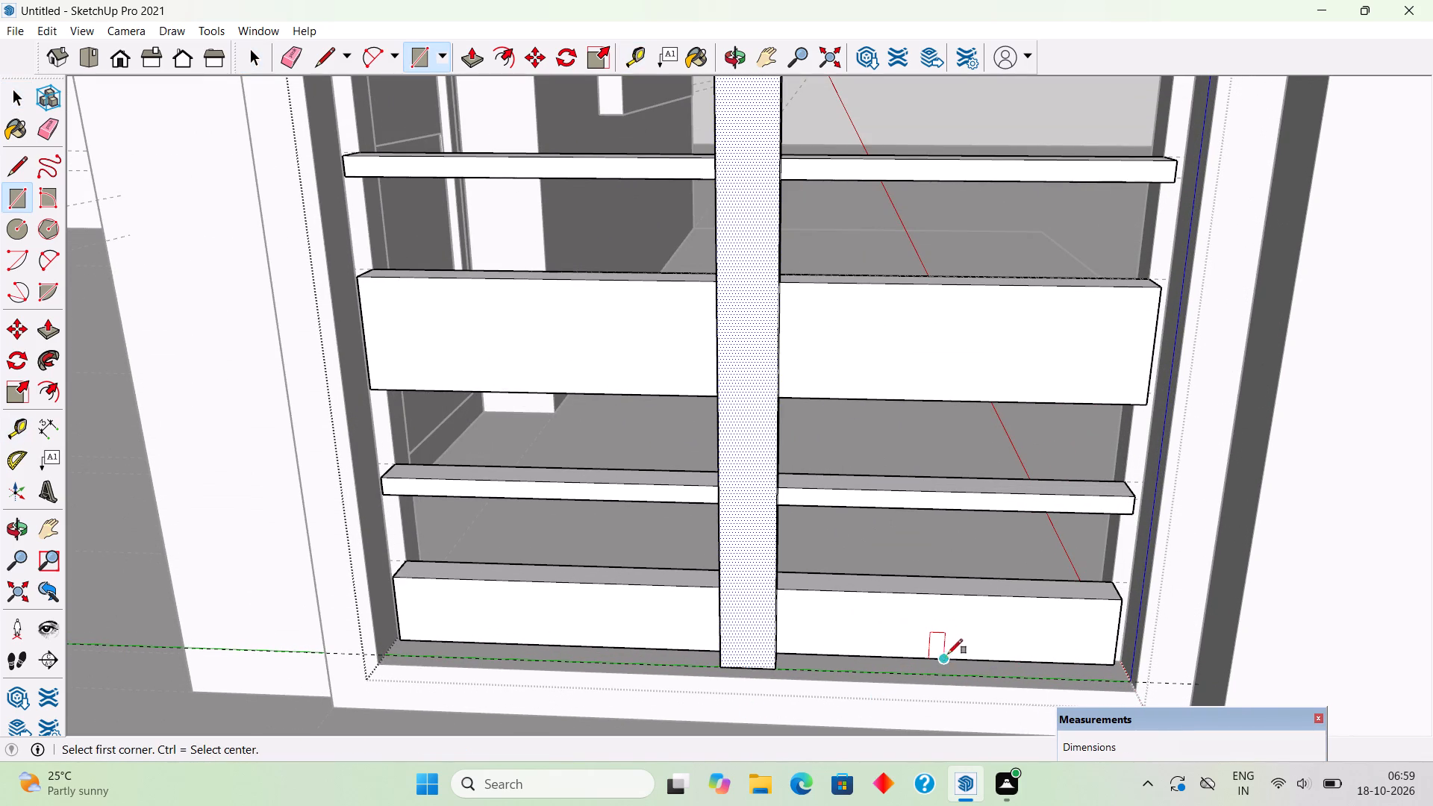
left_click(945, 657)
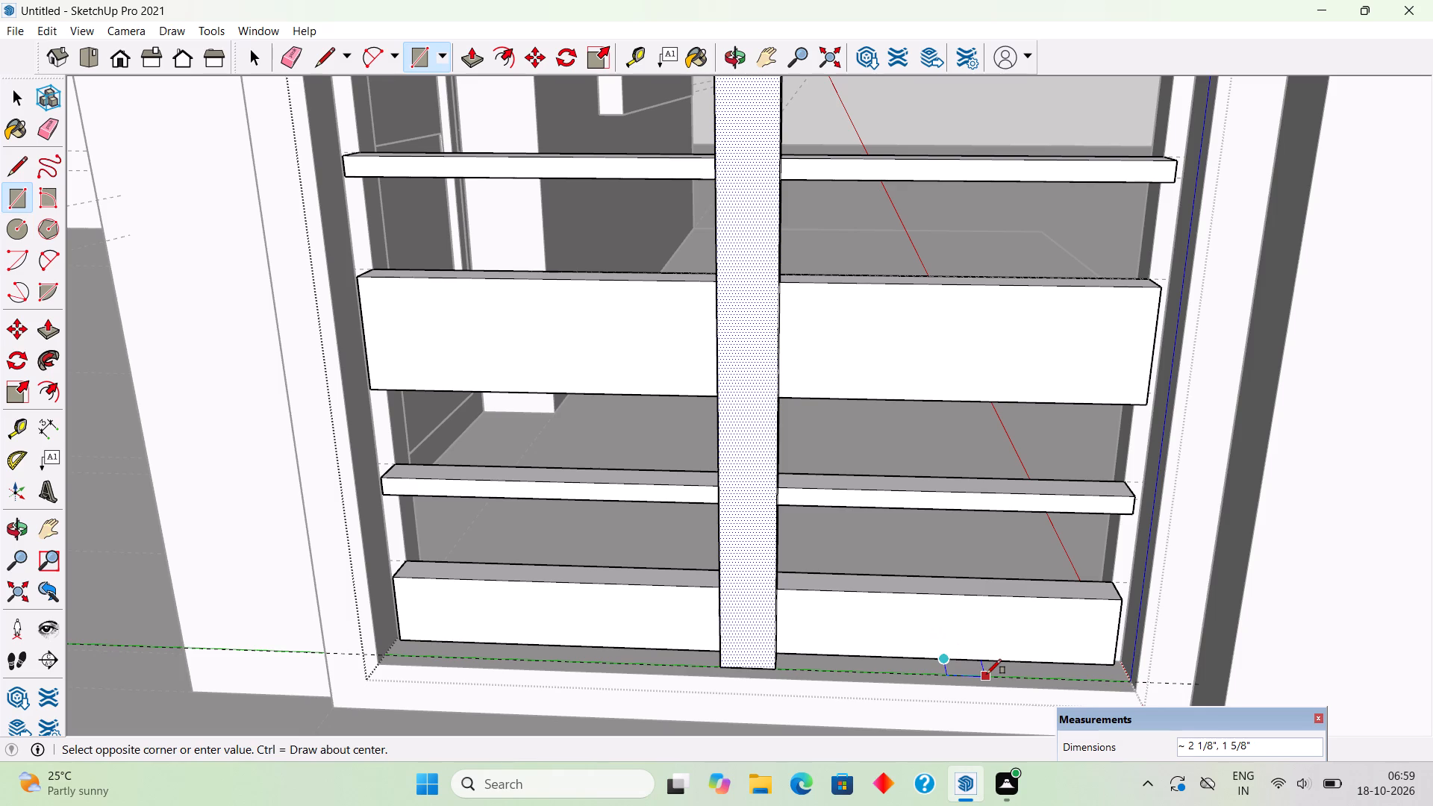
left_click(983, 673)
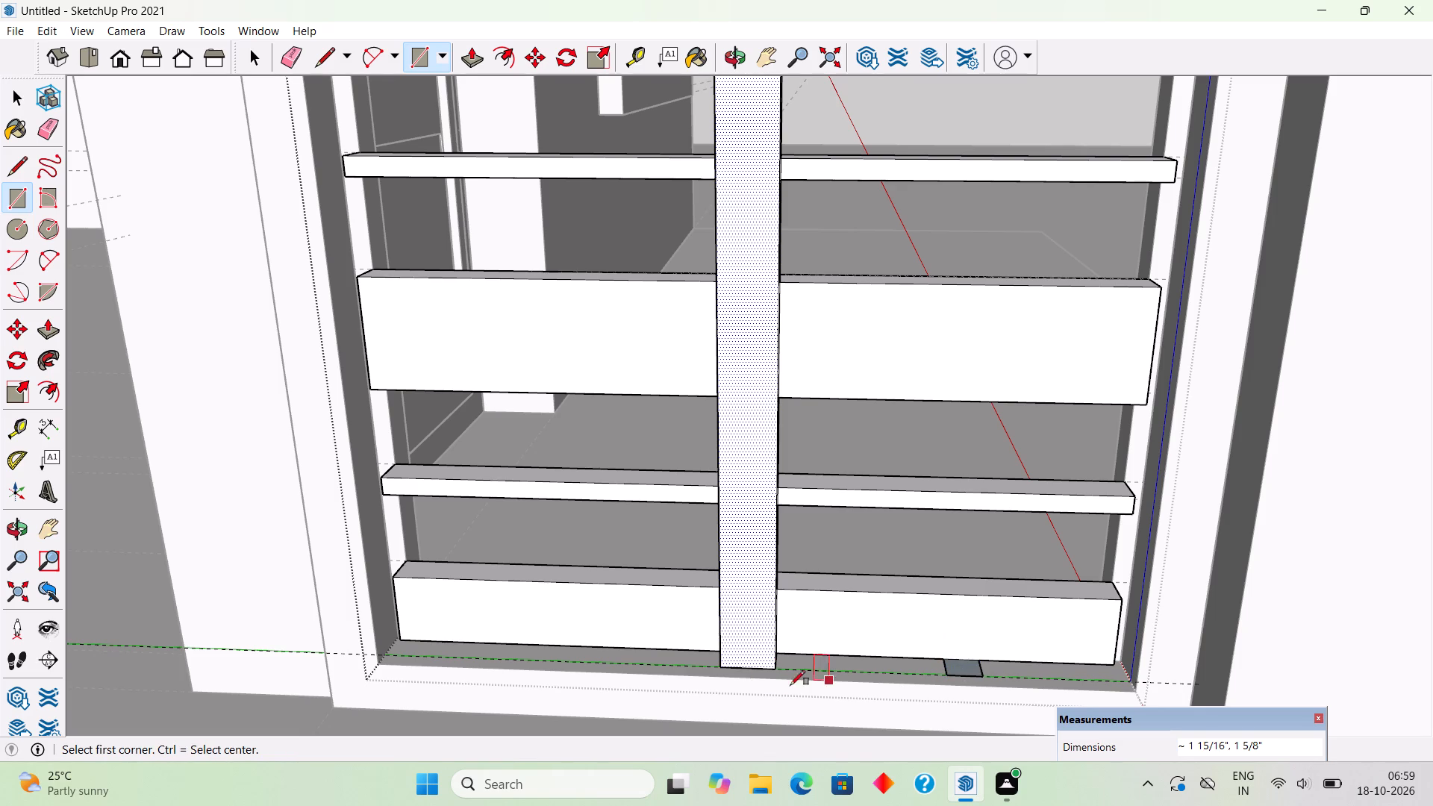
left_click(563, 644)
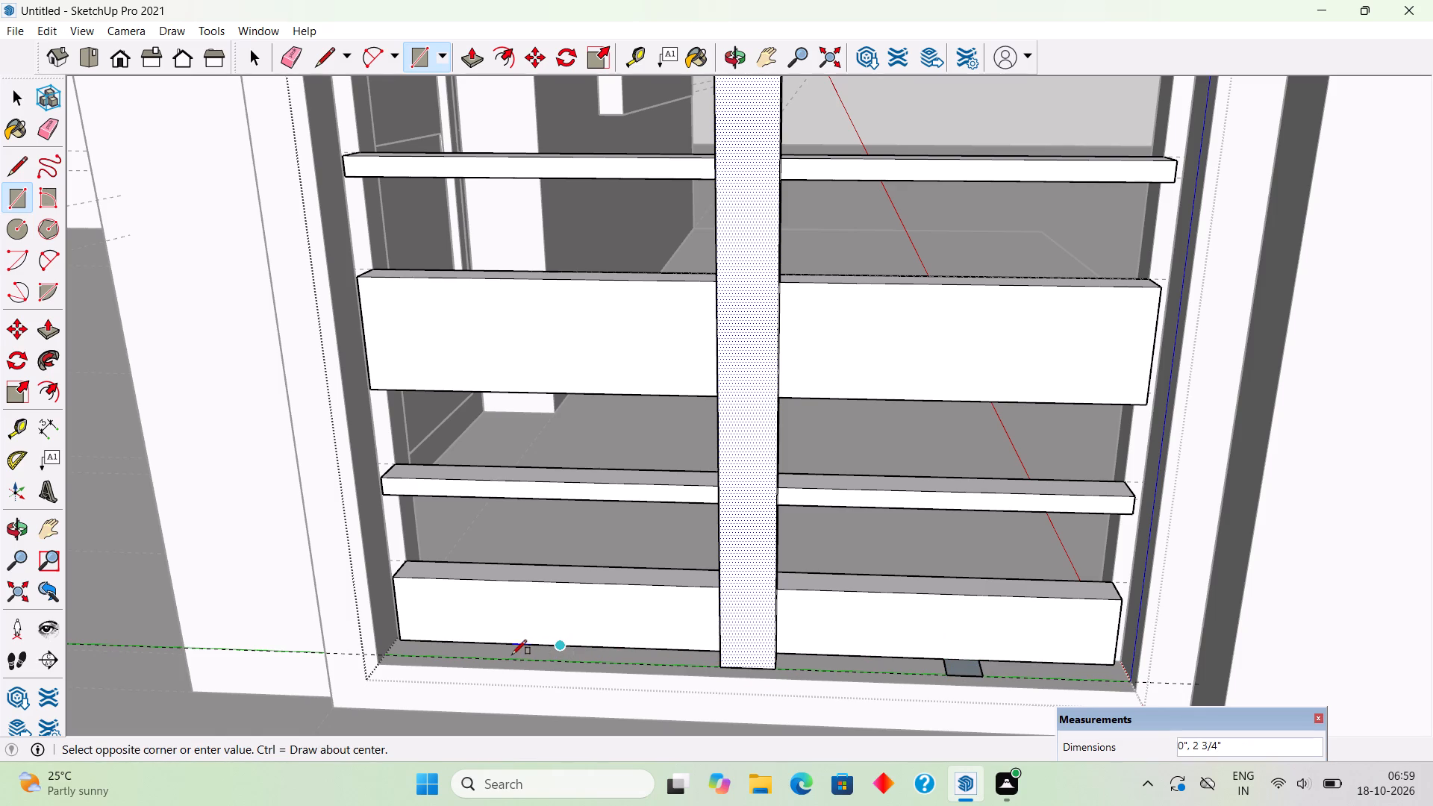
left_click(513, 655)
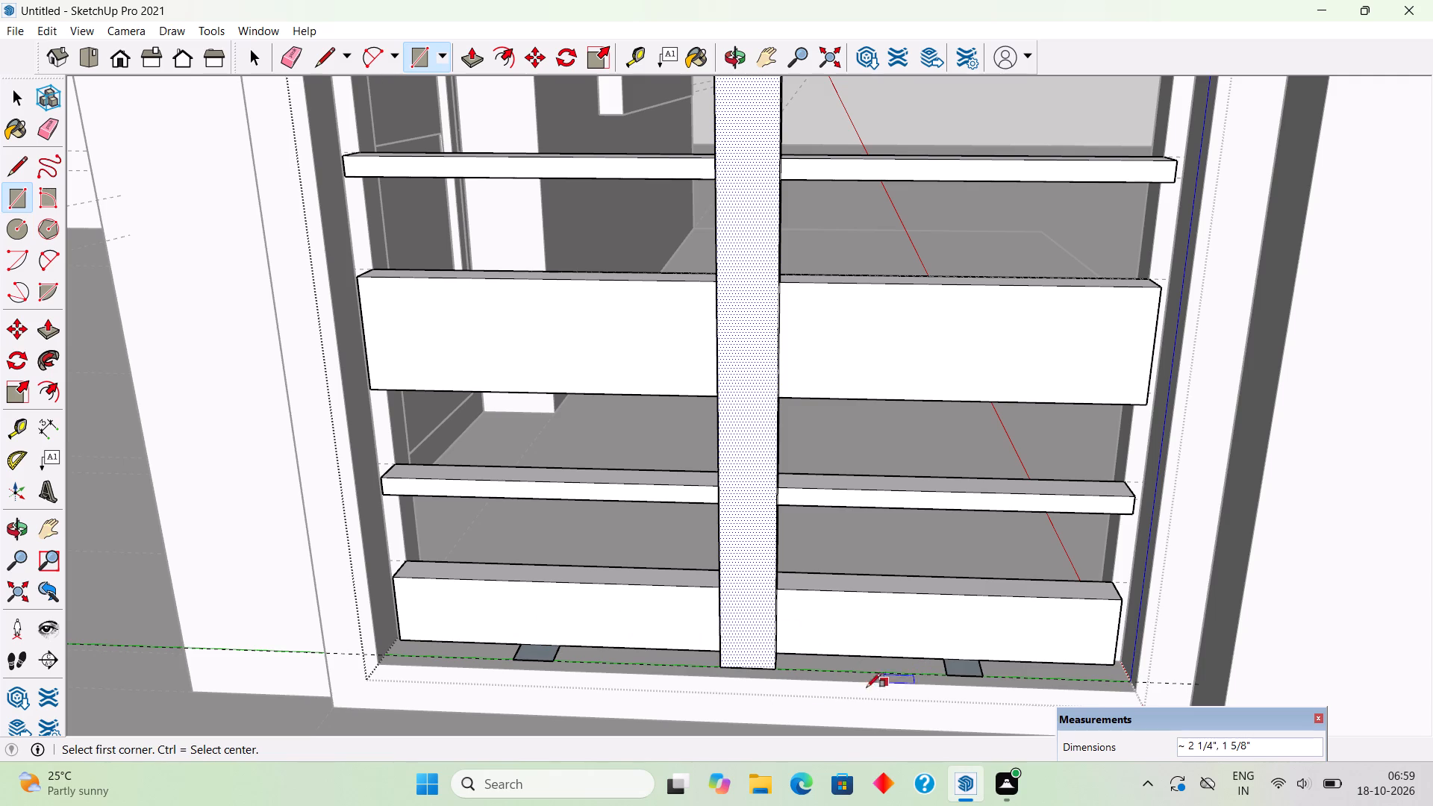
Extrude the narrower footprint rectangle upward 6' 8" to form a vertical side bar across the bands.
key("p")
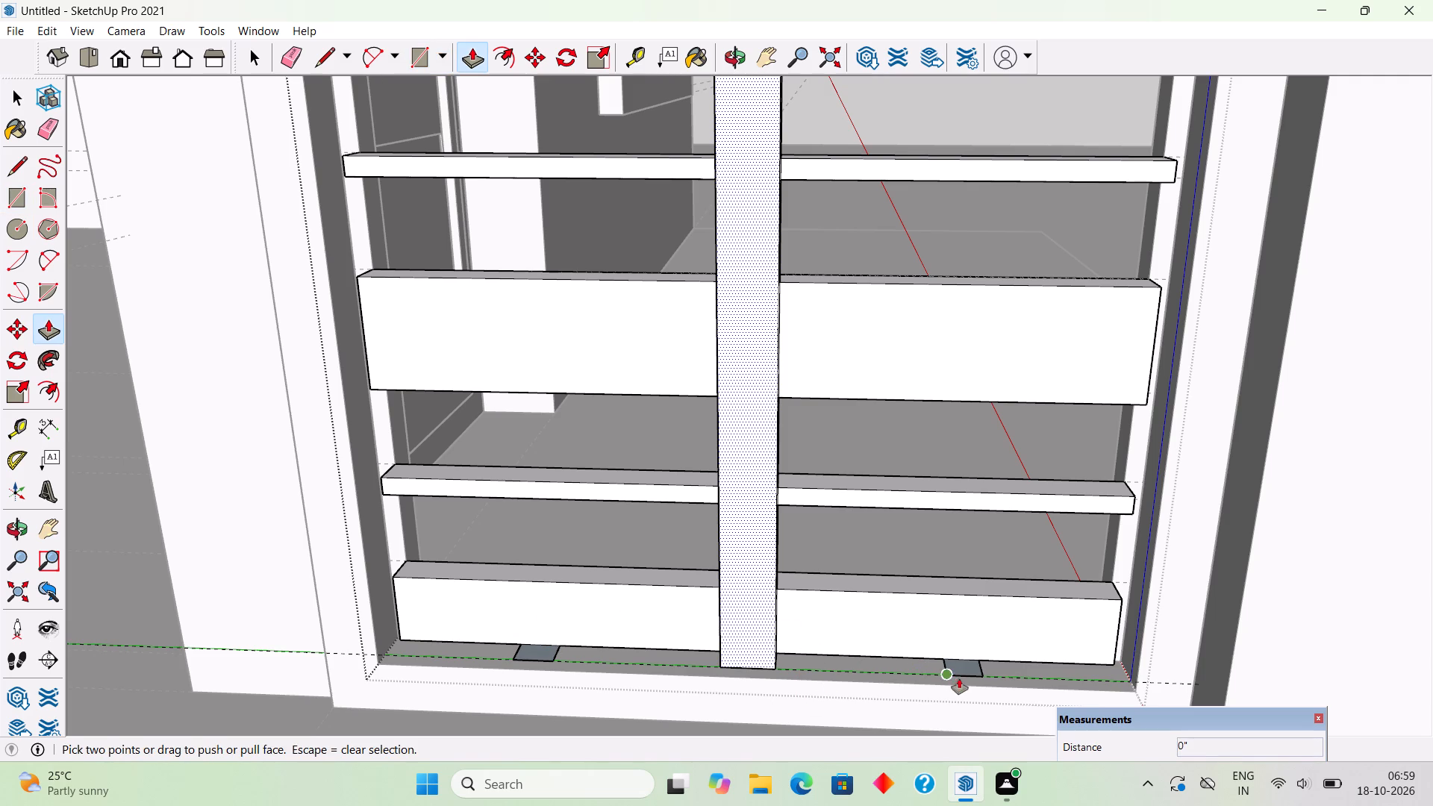
scroll(959, 657, "up", 9)
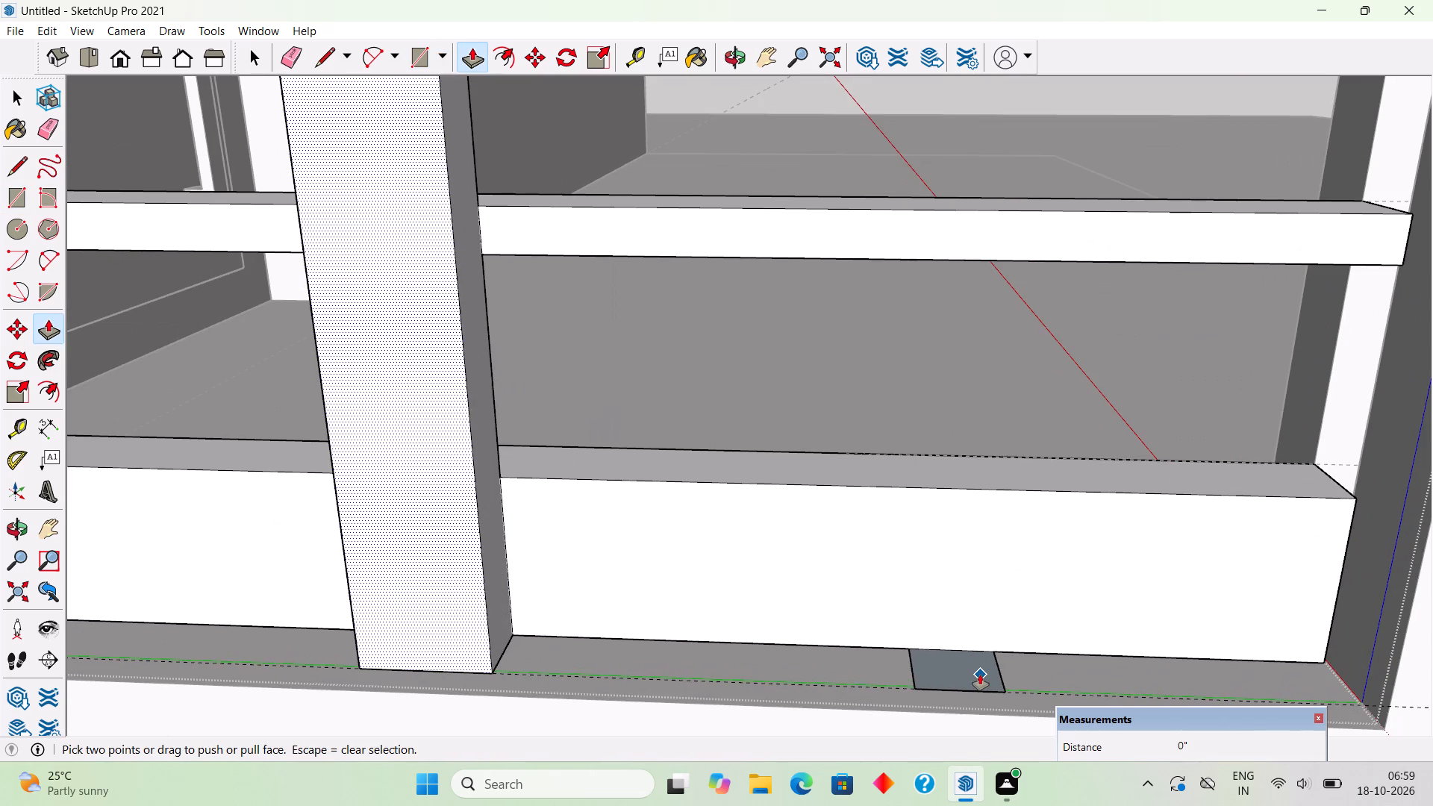
key("space")
left_click(980, 675)
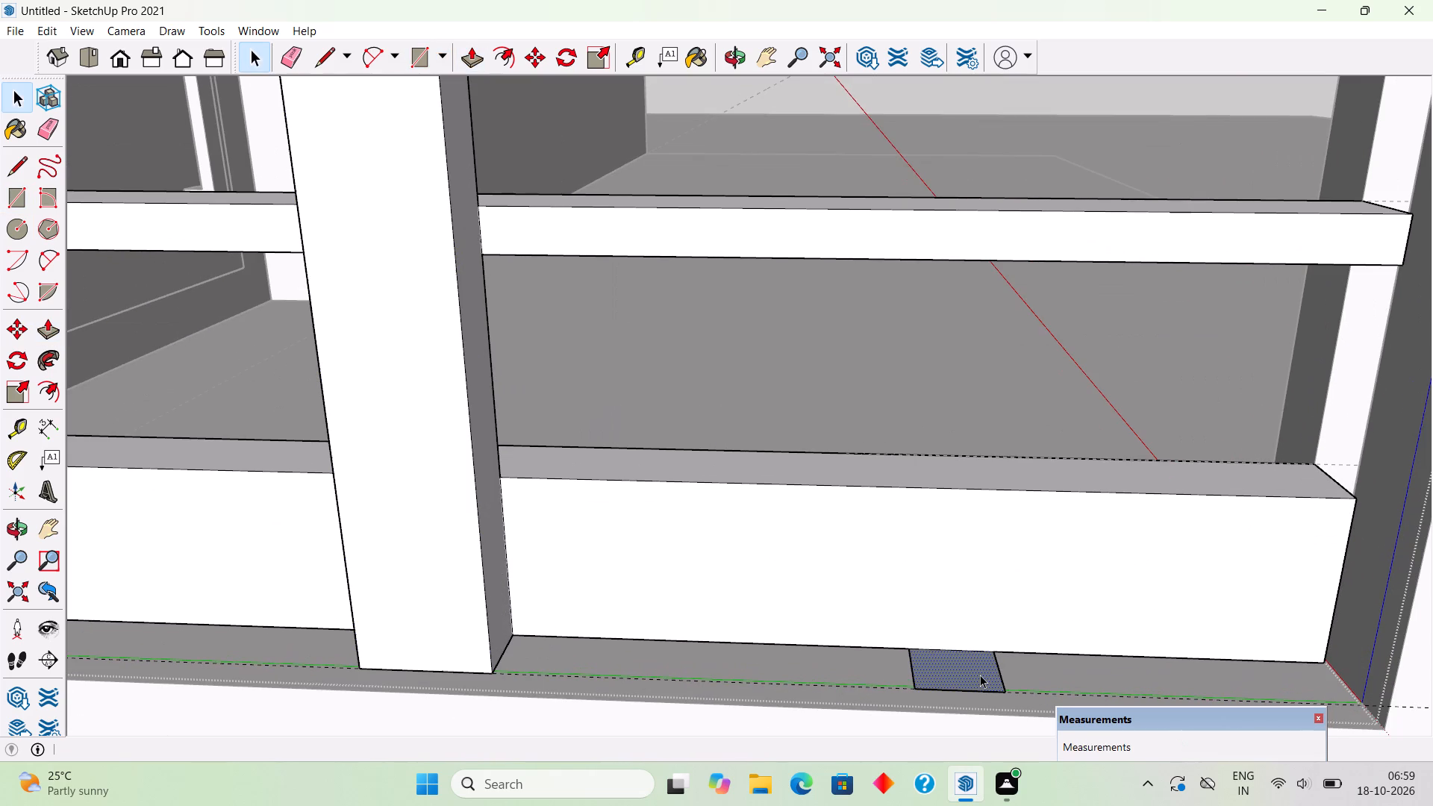
key("p")
left_click(980, 675)
scroll(970, 620, "down", 18)
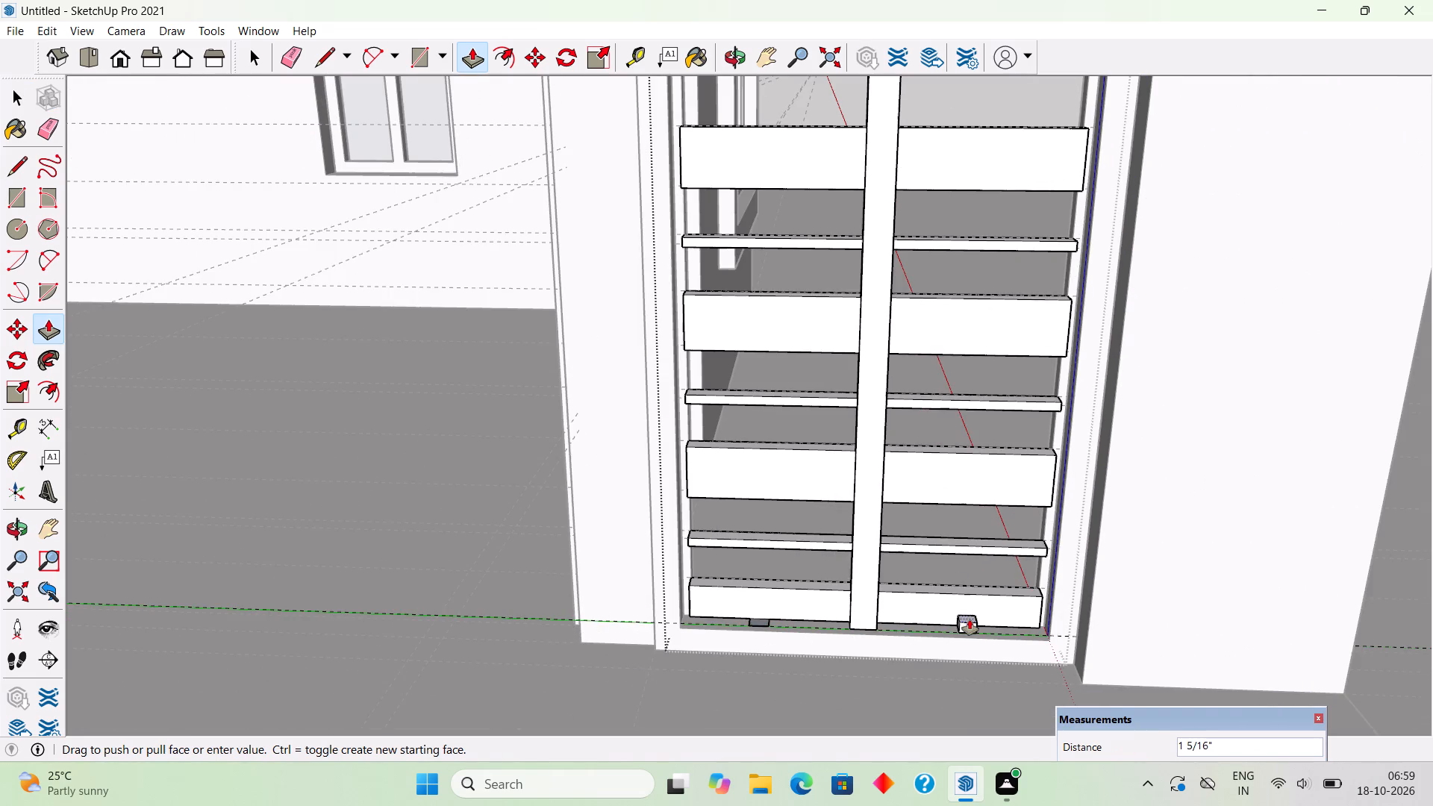
scroll(936, 337, "down", 10)
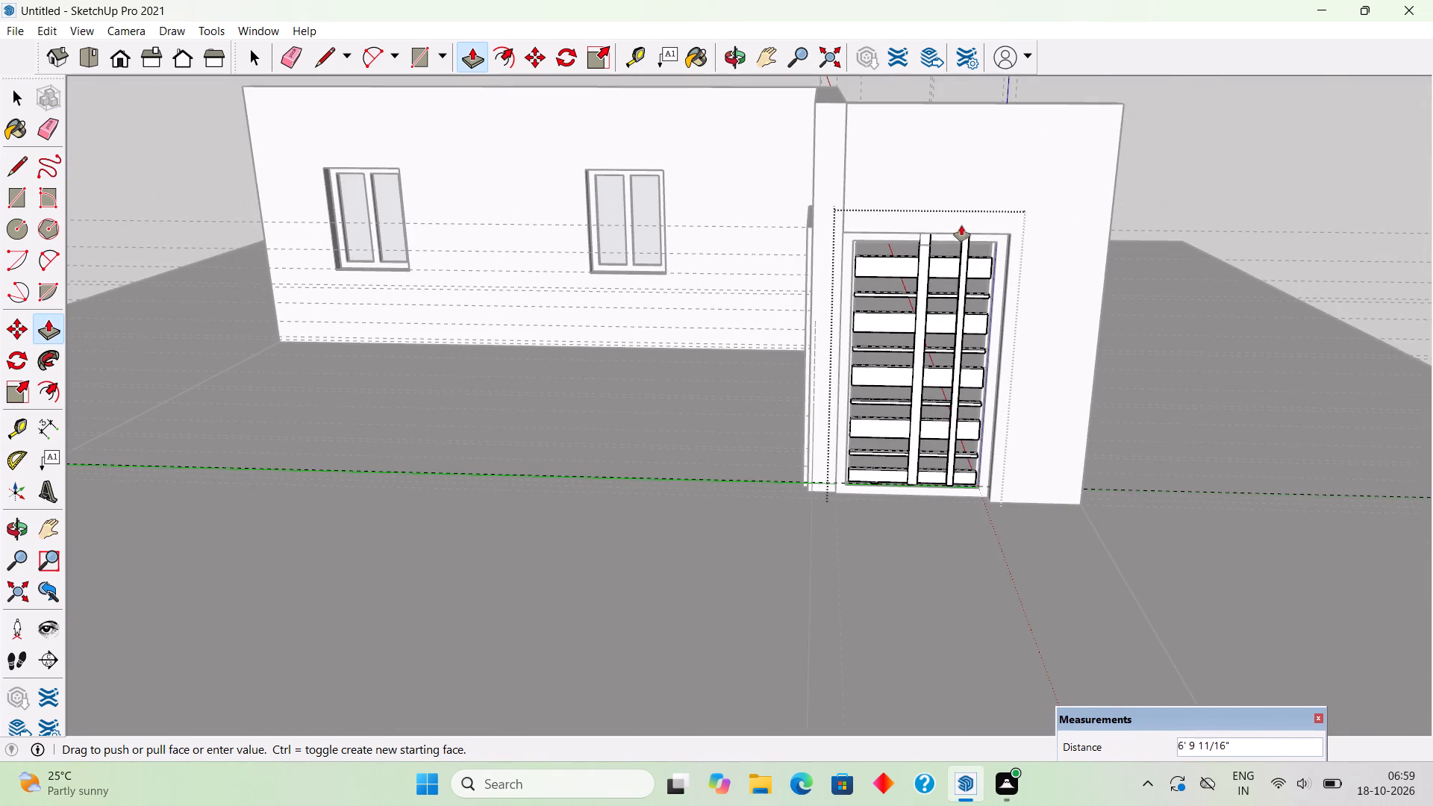
scroll(964, 225, "up", 4)
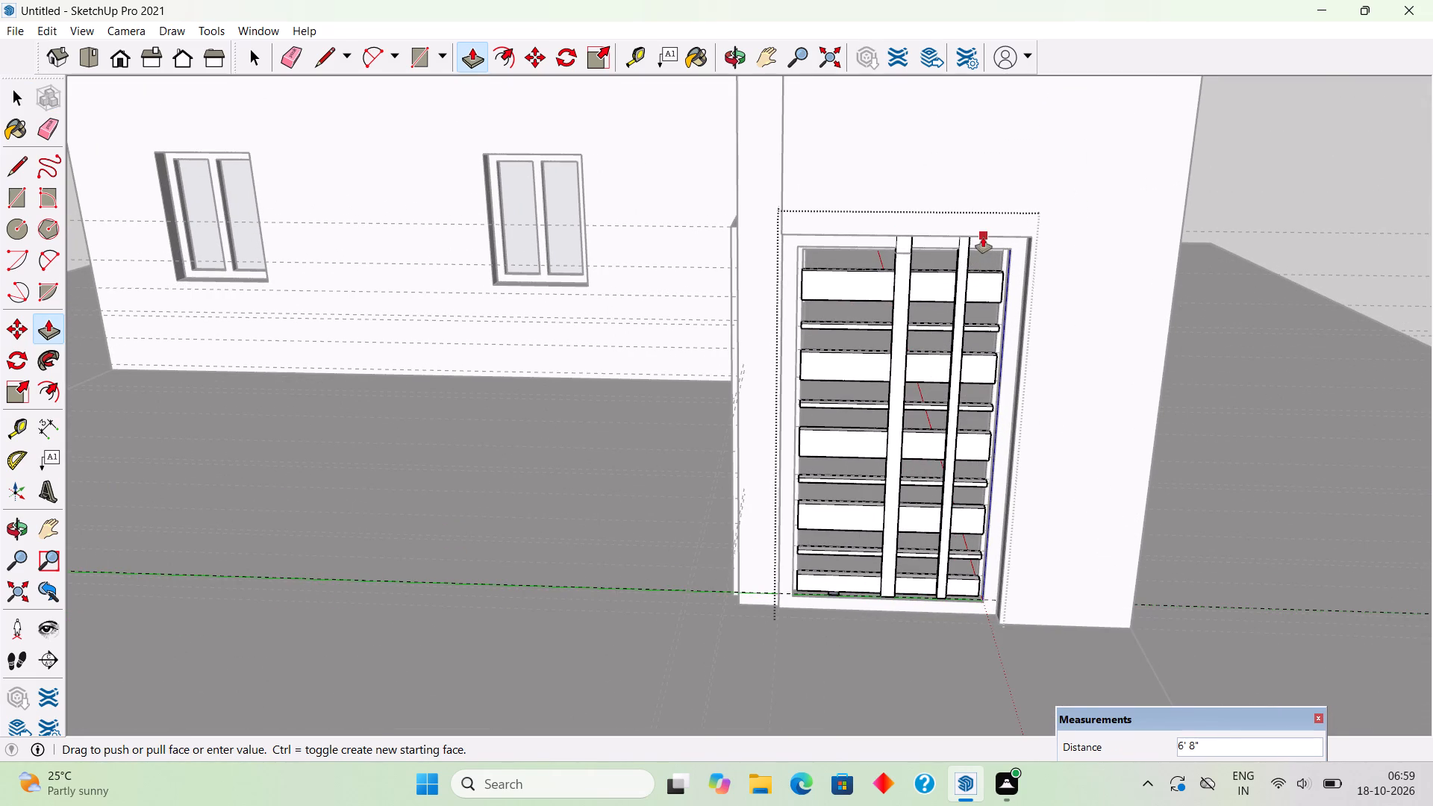
left_click(983, 237)
Extrude the wider footprint rectangle upward 6' 8 15/16" to form the second side bar, and exit the infill's group.
scroll(835, 590, "up", 13)
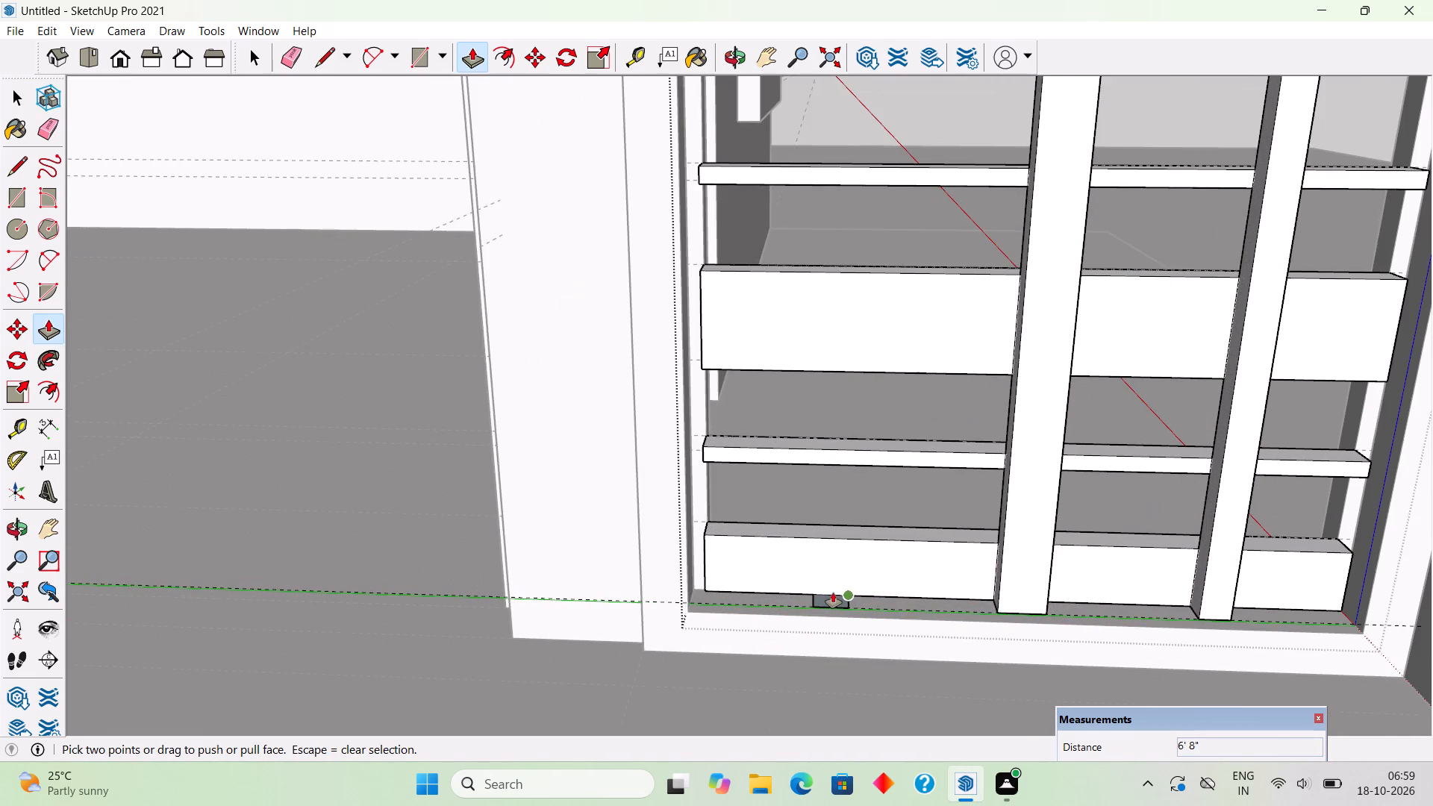
key("space")
left_click(834, 603)
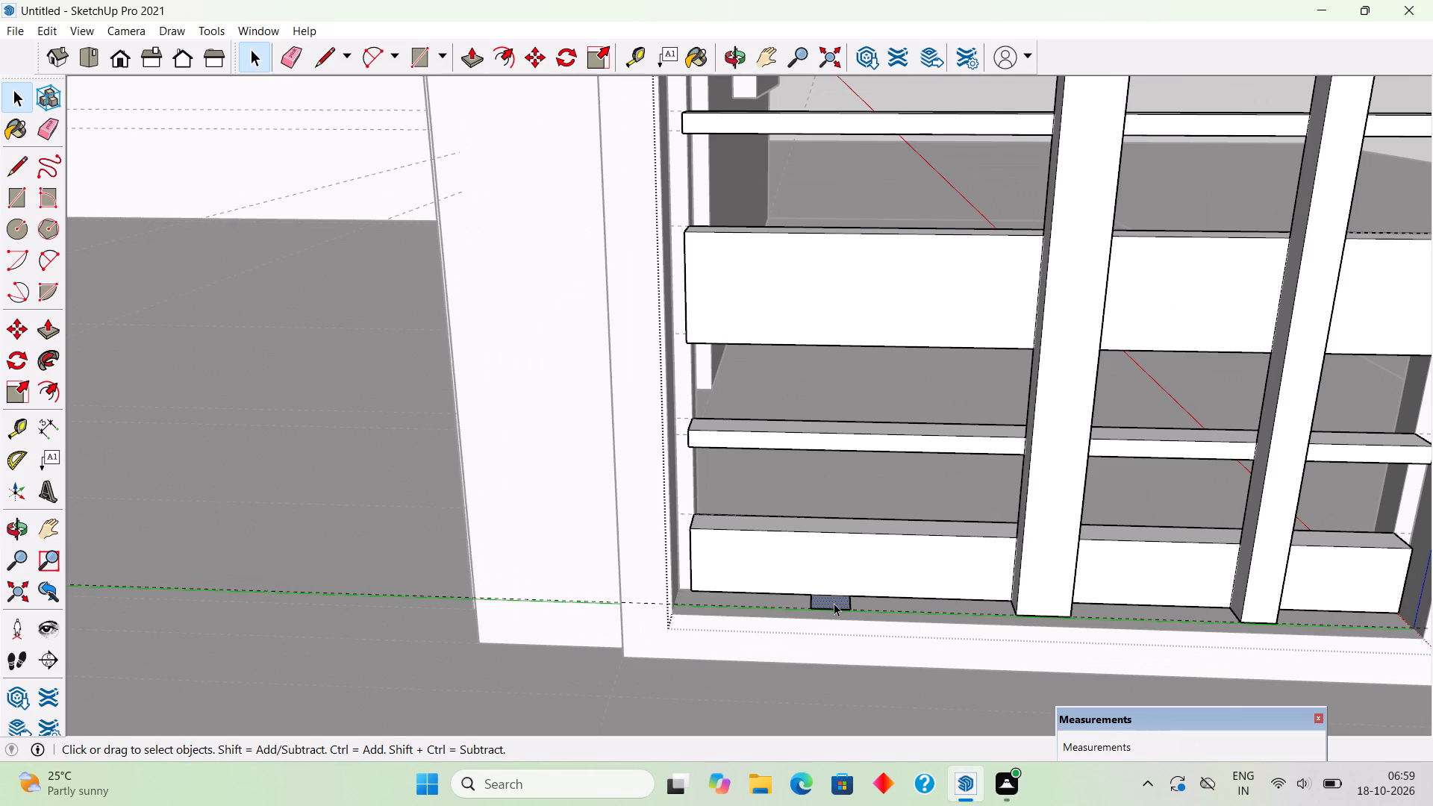
key("p")
left_click(834, 603)
scroll(836, 541, "down", 15)
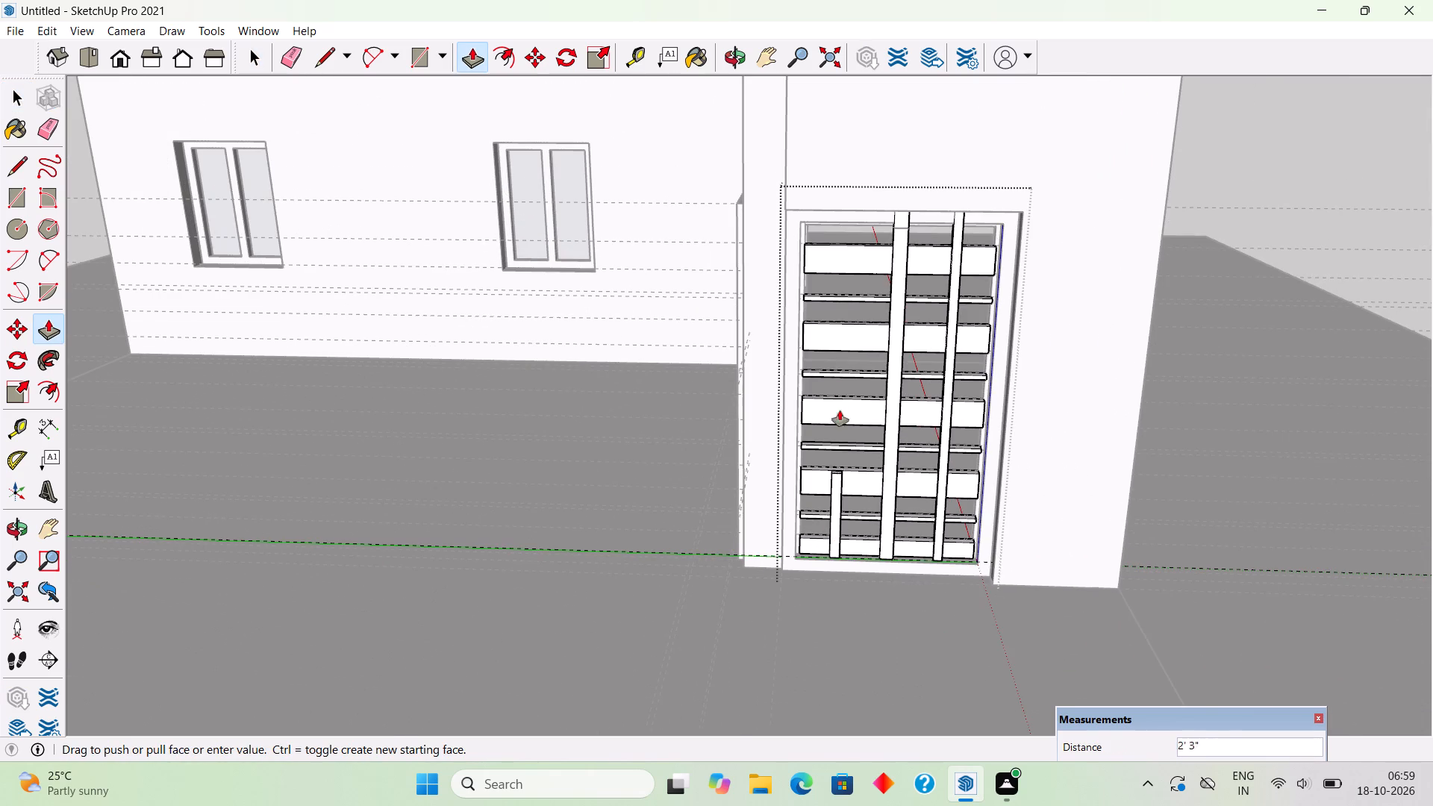
left_click(873, 204)
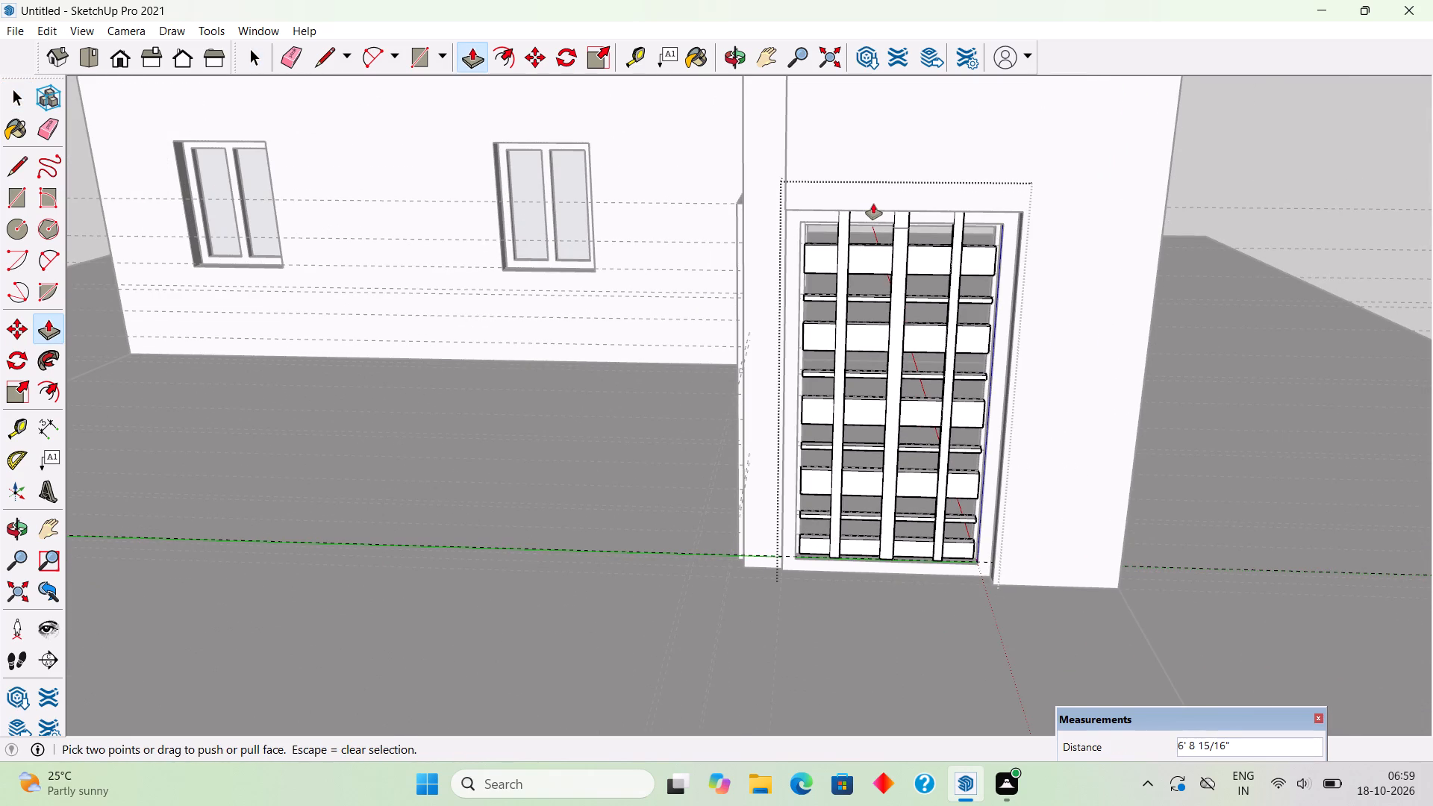
middle_click_drag(754, 422, 63, 413)
middle_click_drag(572, 475, 302, 465)
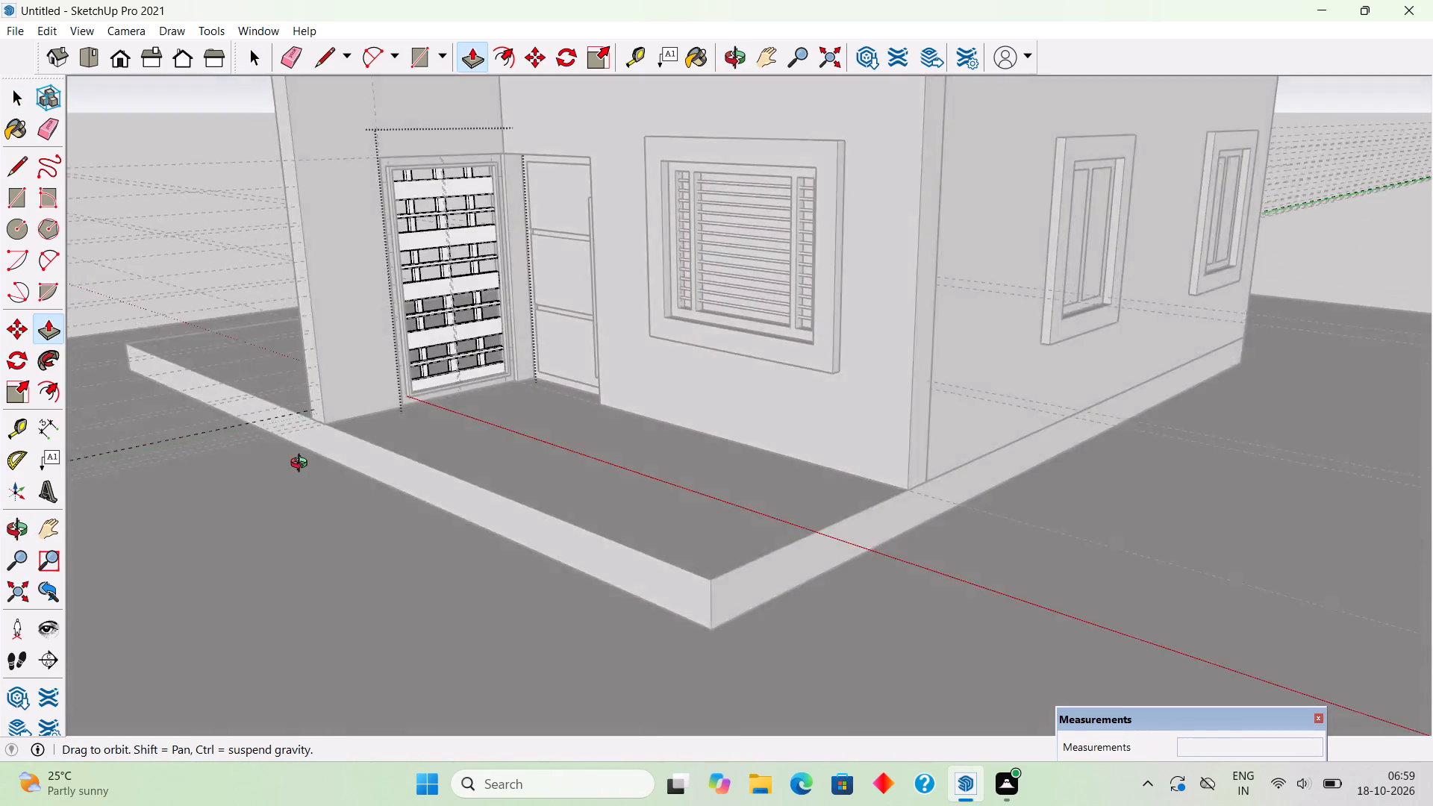
middle_click_drag(302, 465, 150, 410)
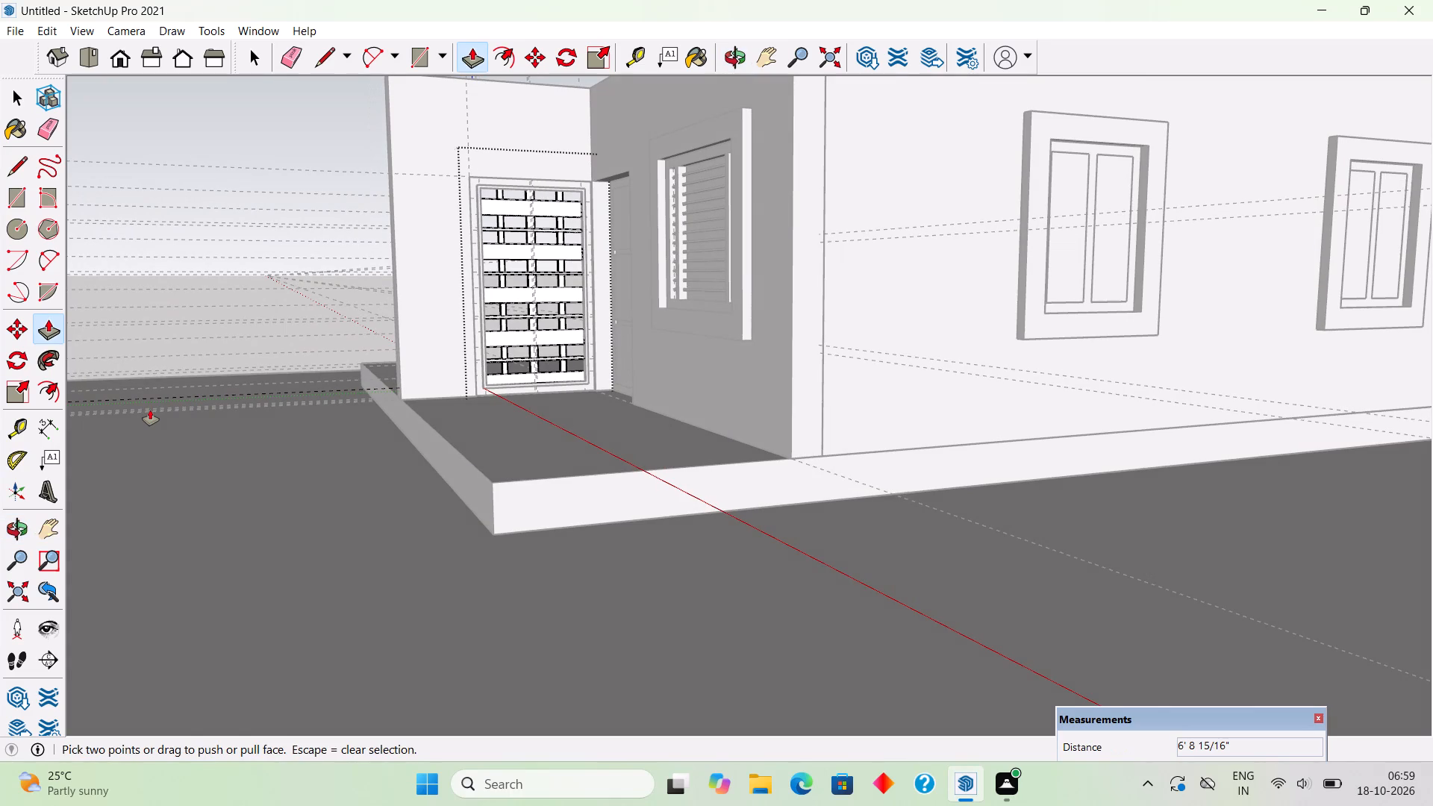
key("space")
left_click(161, 122)
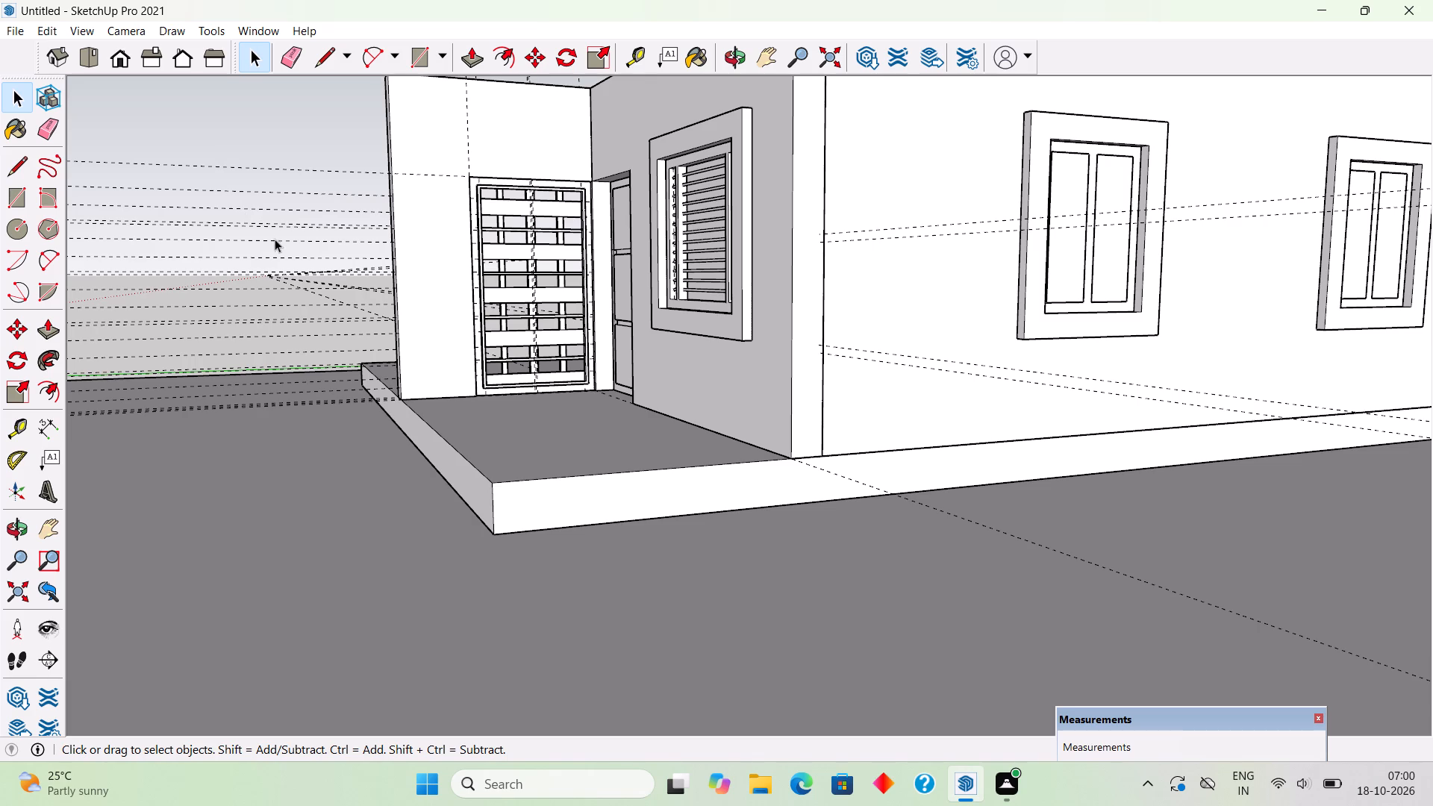
Inside the building's plinth group, extend the long face on the entrance side outward by 1', and exit the group.
scroll(299, 260, "down", 4)
scroll(593, 439, "down", 3)
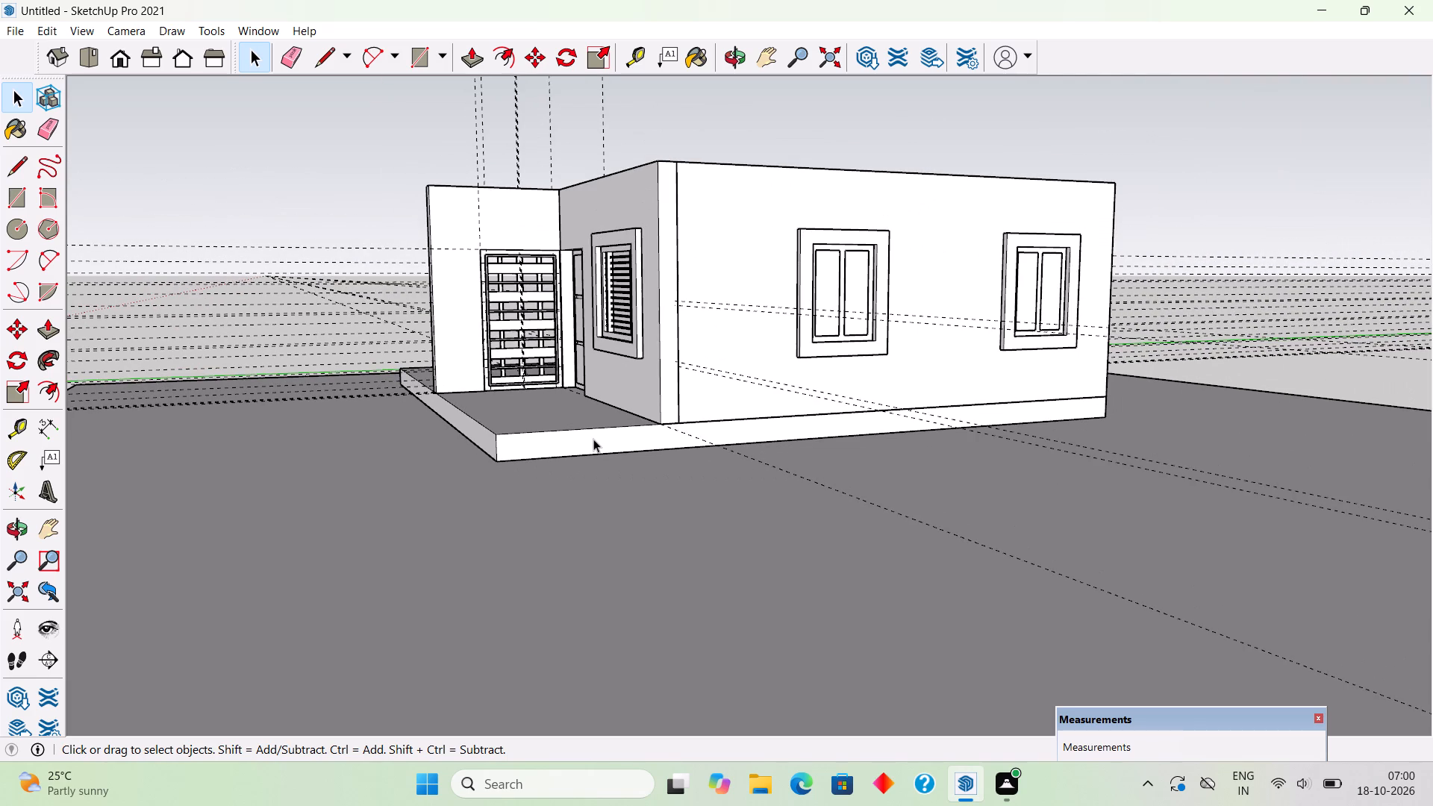
scroll(593, 439, "down", 1)
middle_click_drag(677, 431, 873, 422)
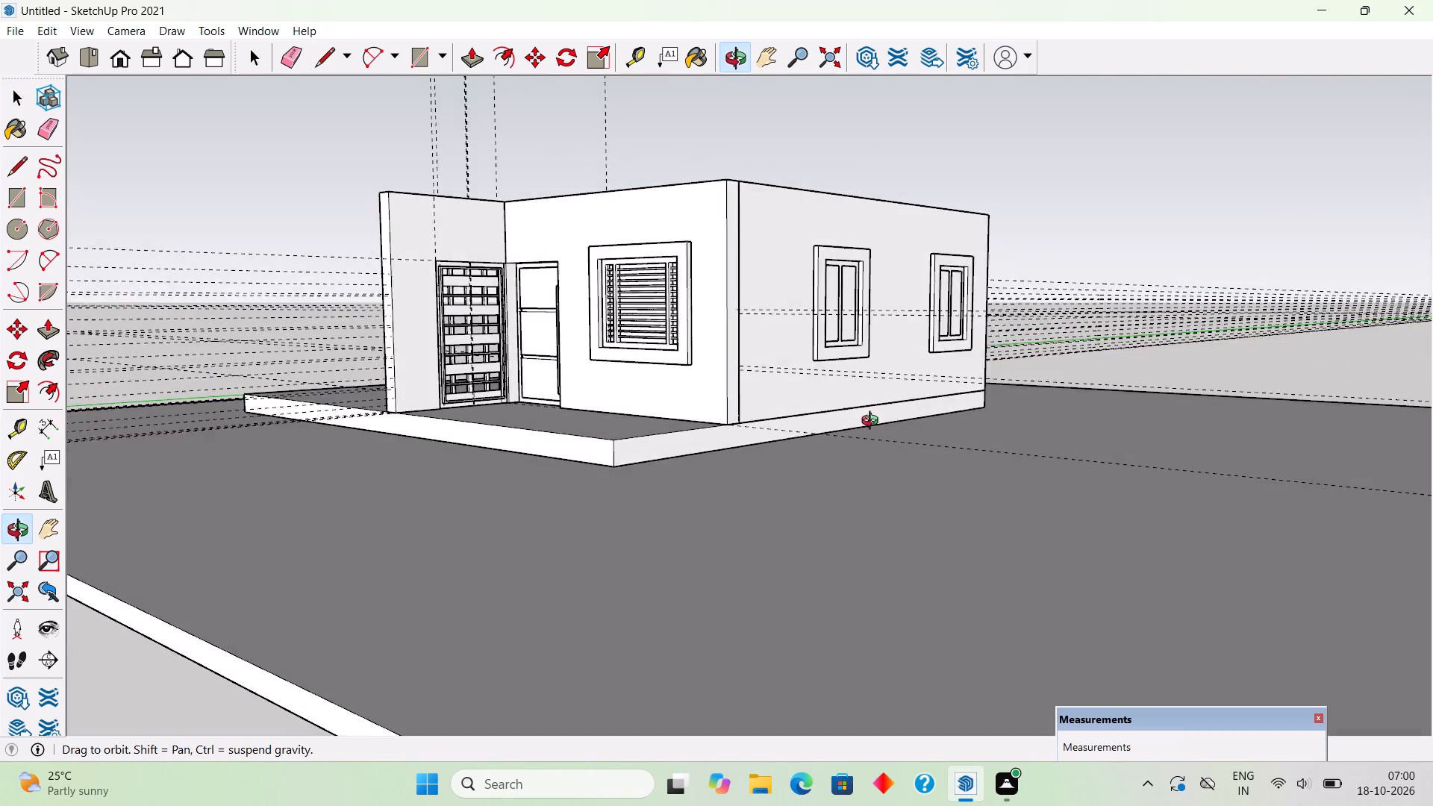
middle_click_drag(873, 422, 906, 430)
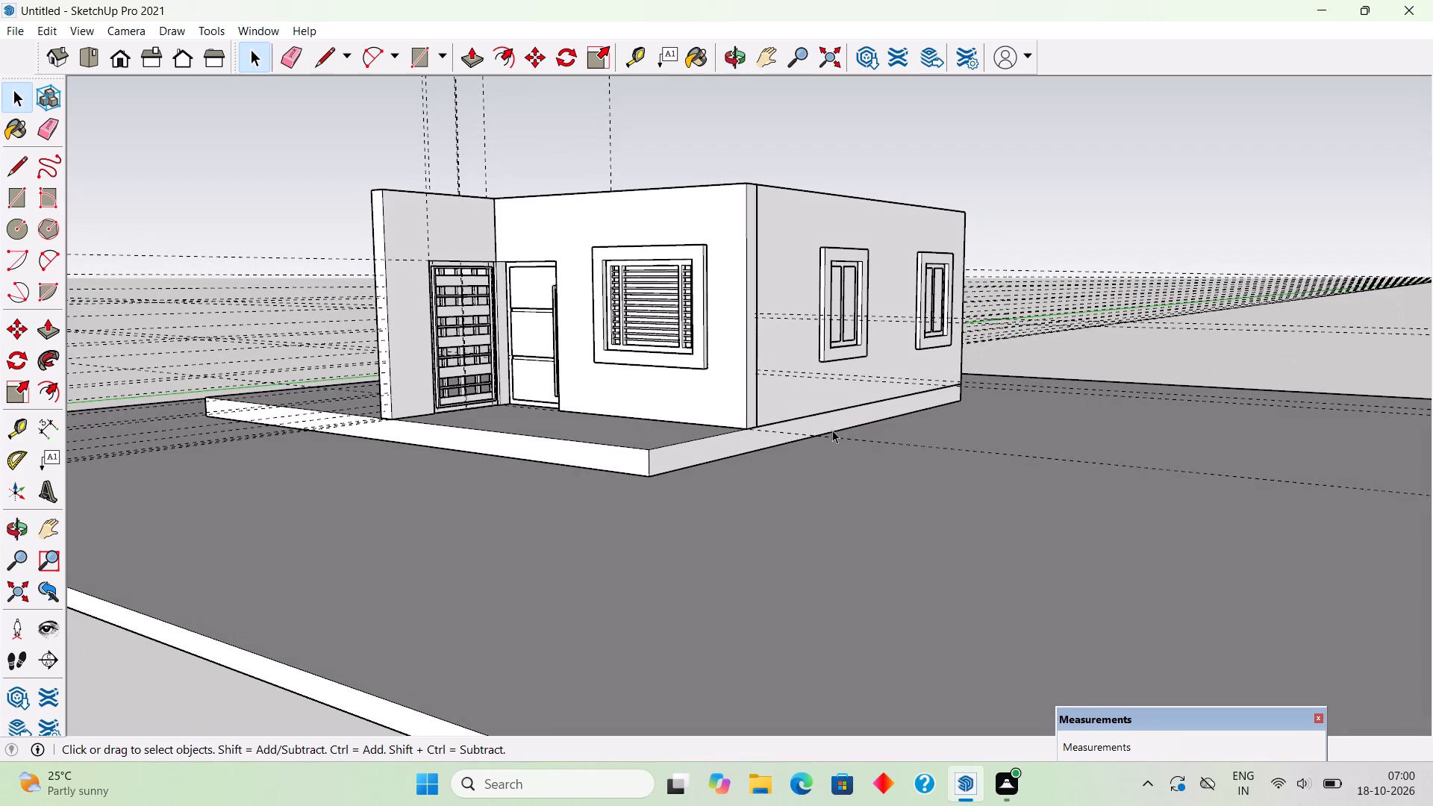
left_click(399, 420)
triple_click(404, 434)
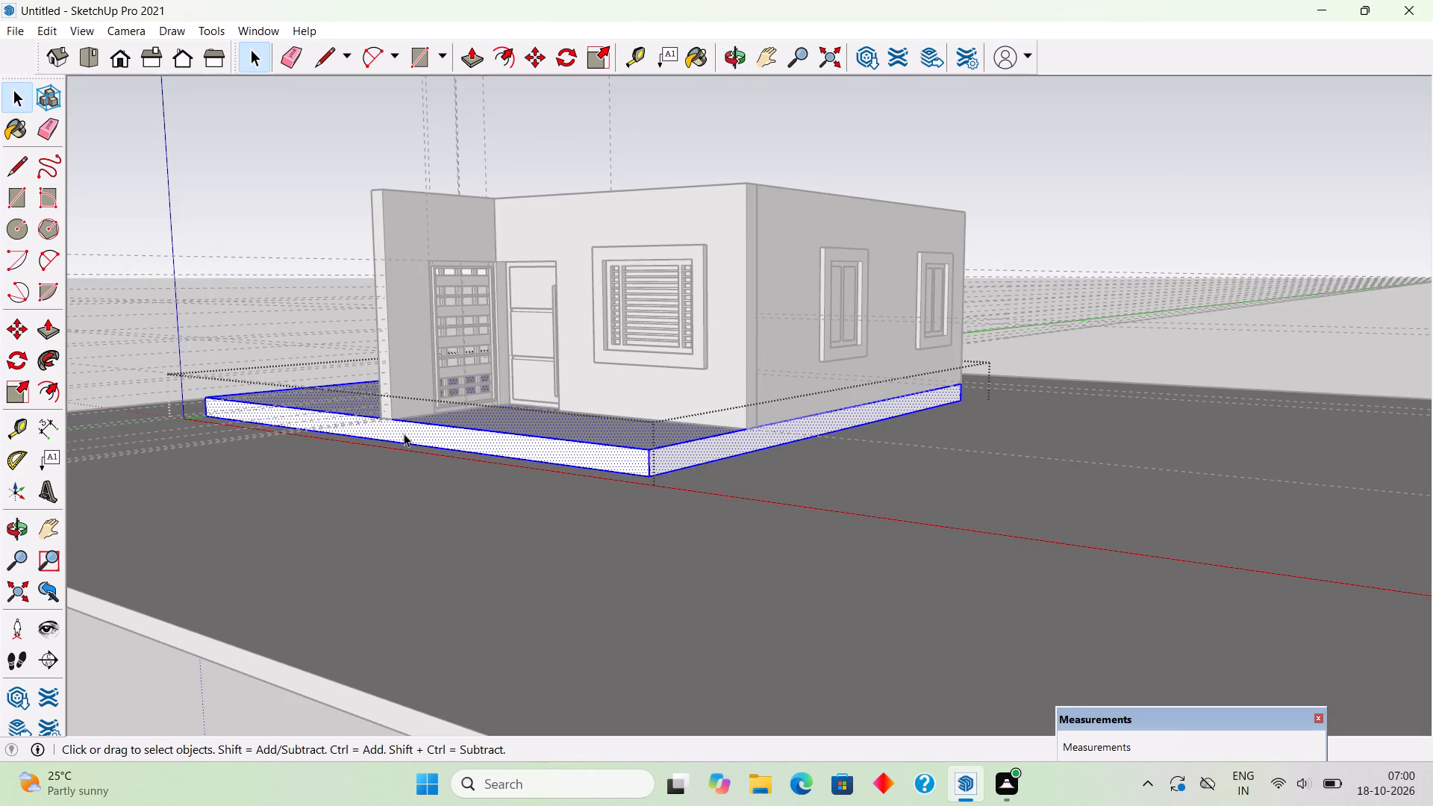
key("p")
left_click(404, 434)
type("1'")
key("Return")
key("space")
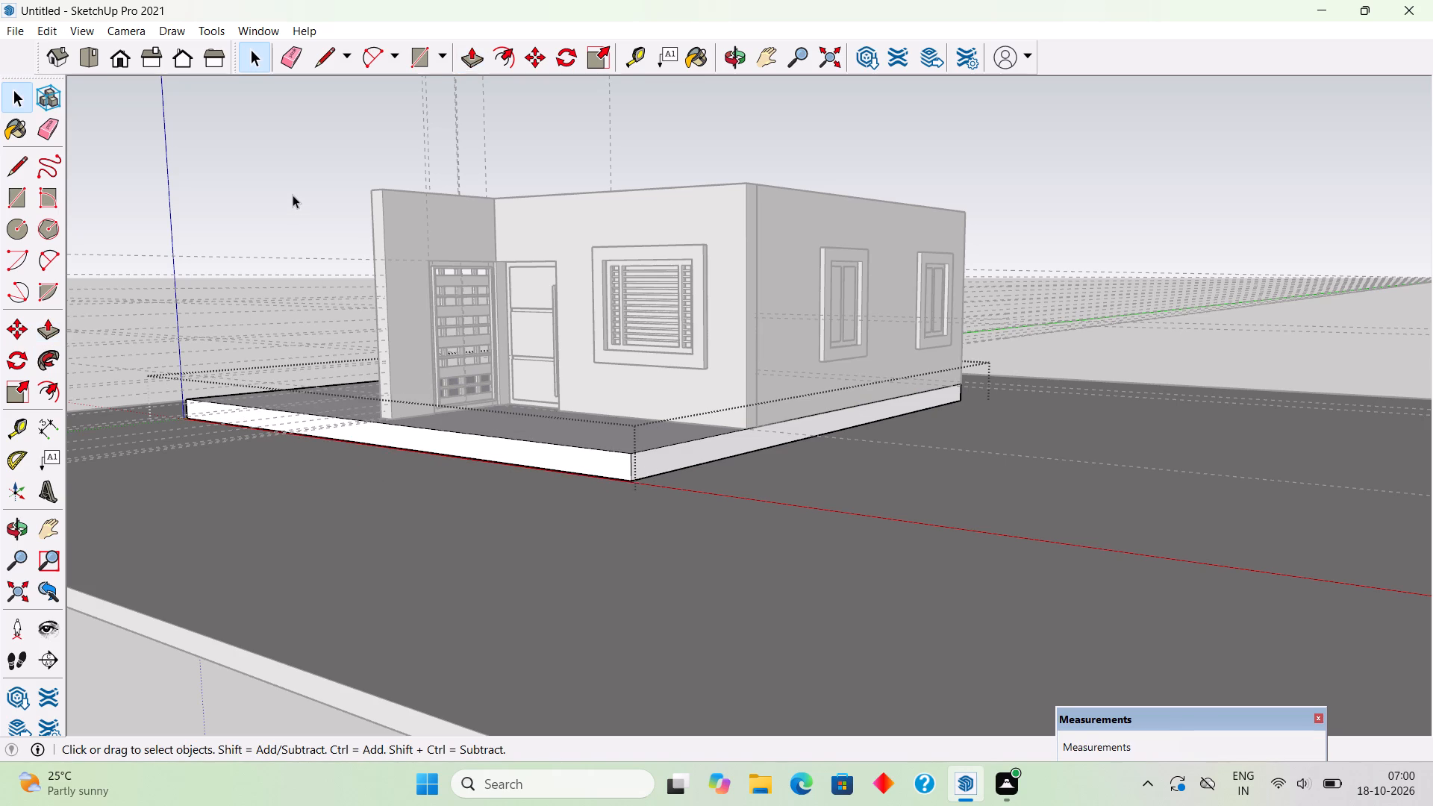
left_click(293, 195)
Delete all construction guides from the model.
left_click(48, 29)
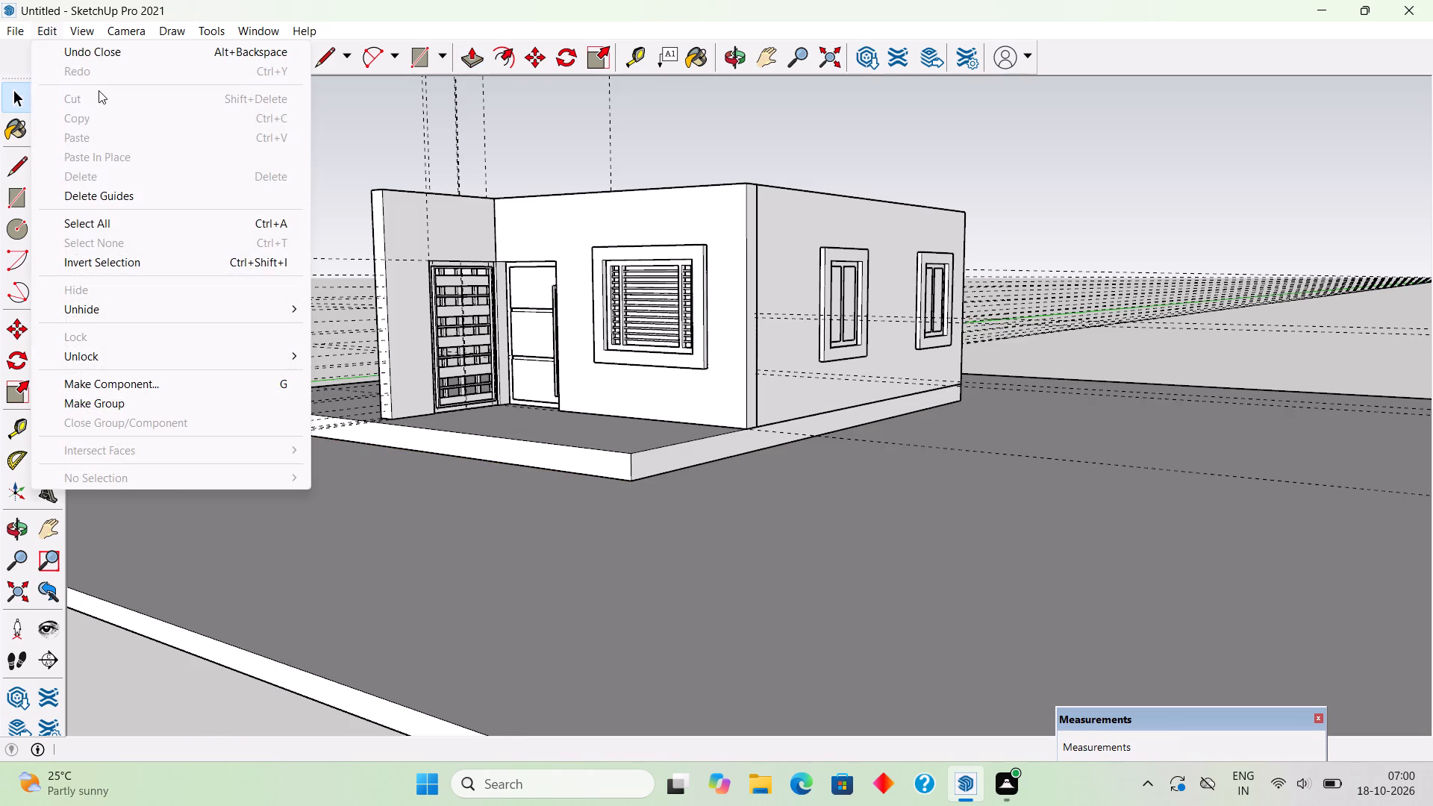
left_click(157, 192)
Examine the building, its entrance side and the extended plinth from several angles and distances.
scroll(158, 191, "up", 1)
scroll(455, 343, "down", 5)
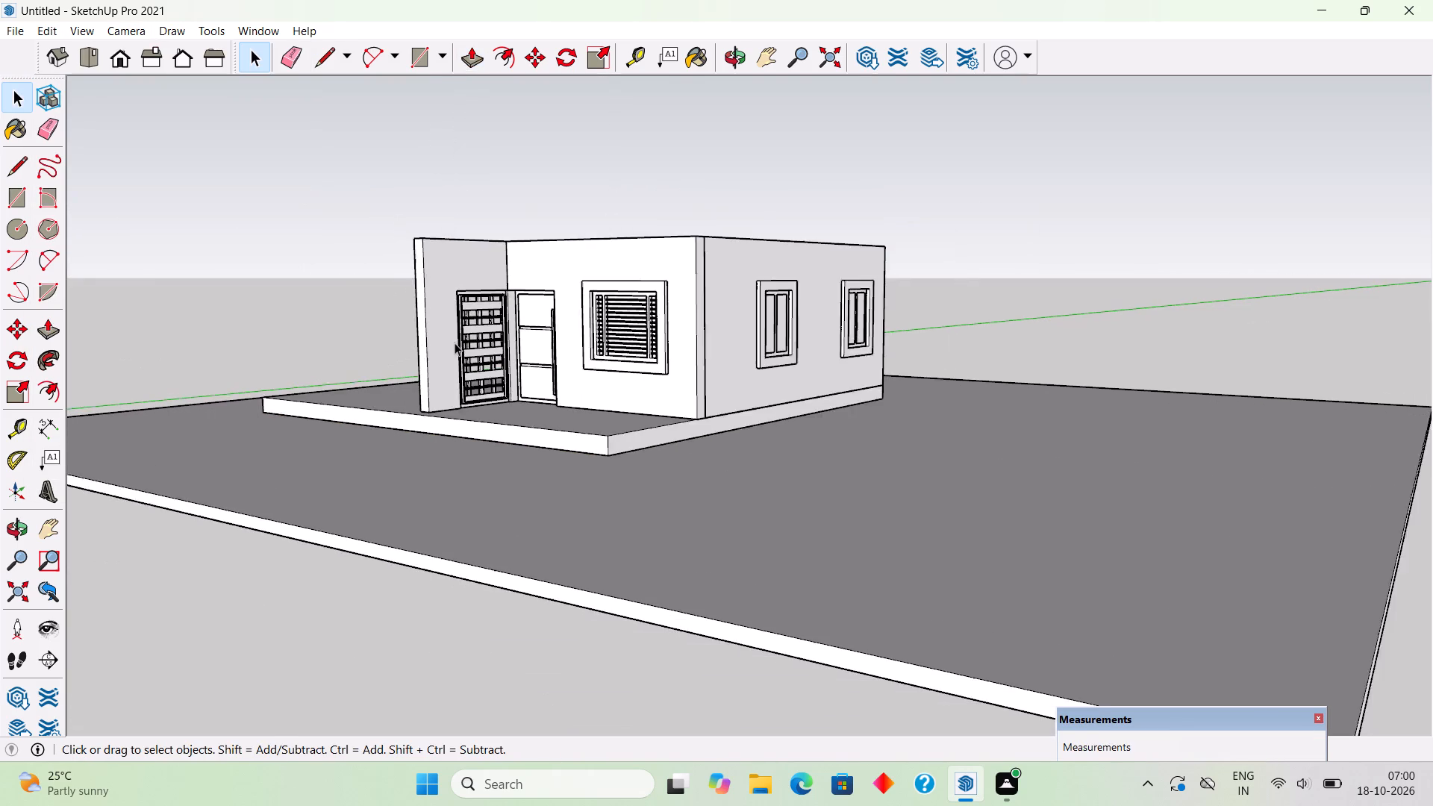
middle_click(455, 352)
middle_click_drag(466, 341, 699, 372)
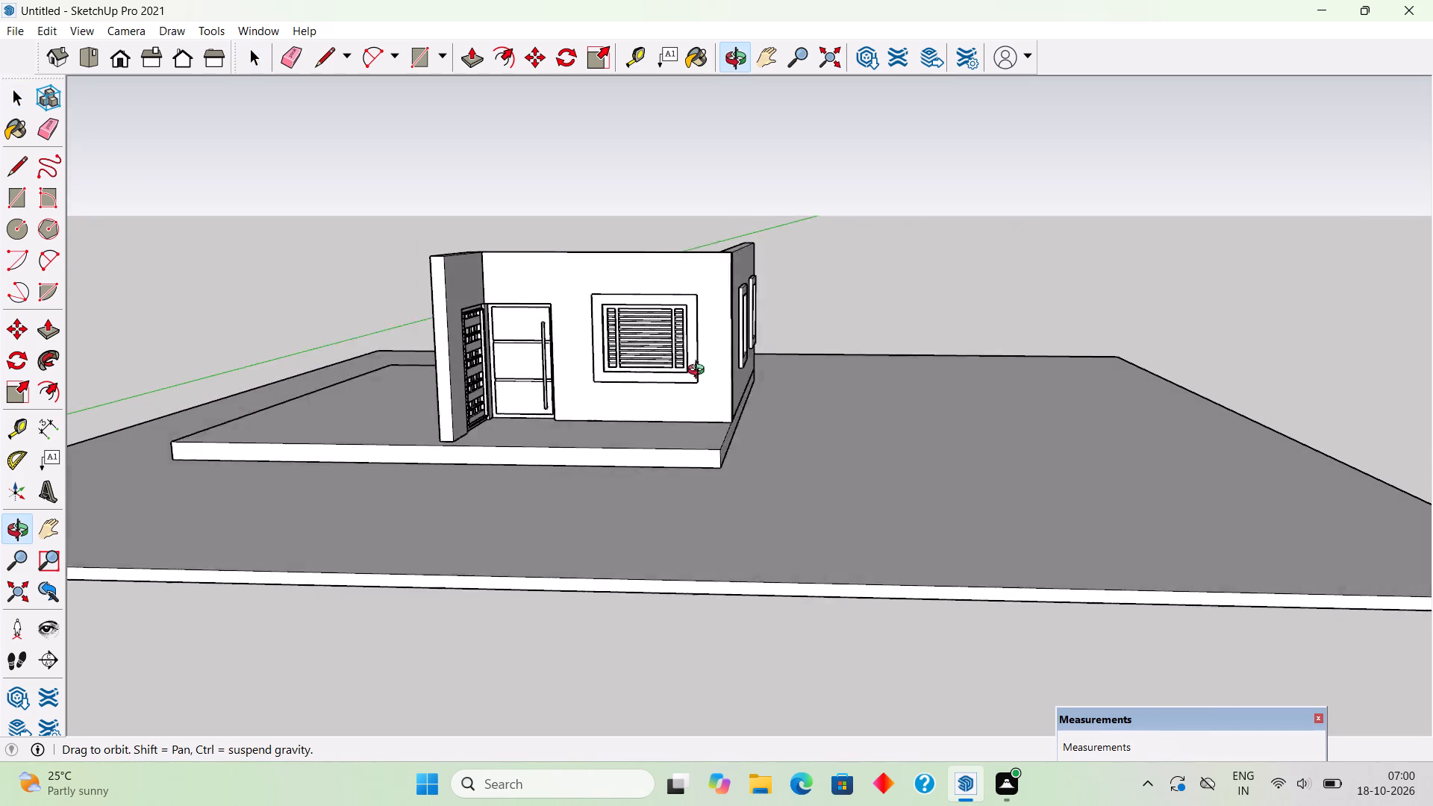
middle_click_drag(699, 372, 711, 377)
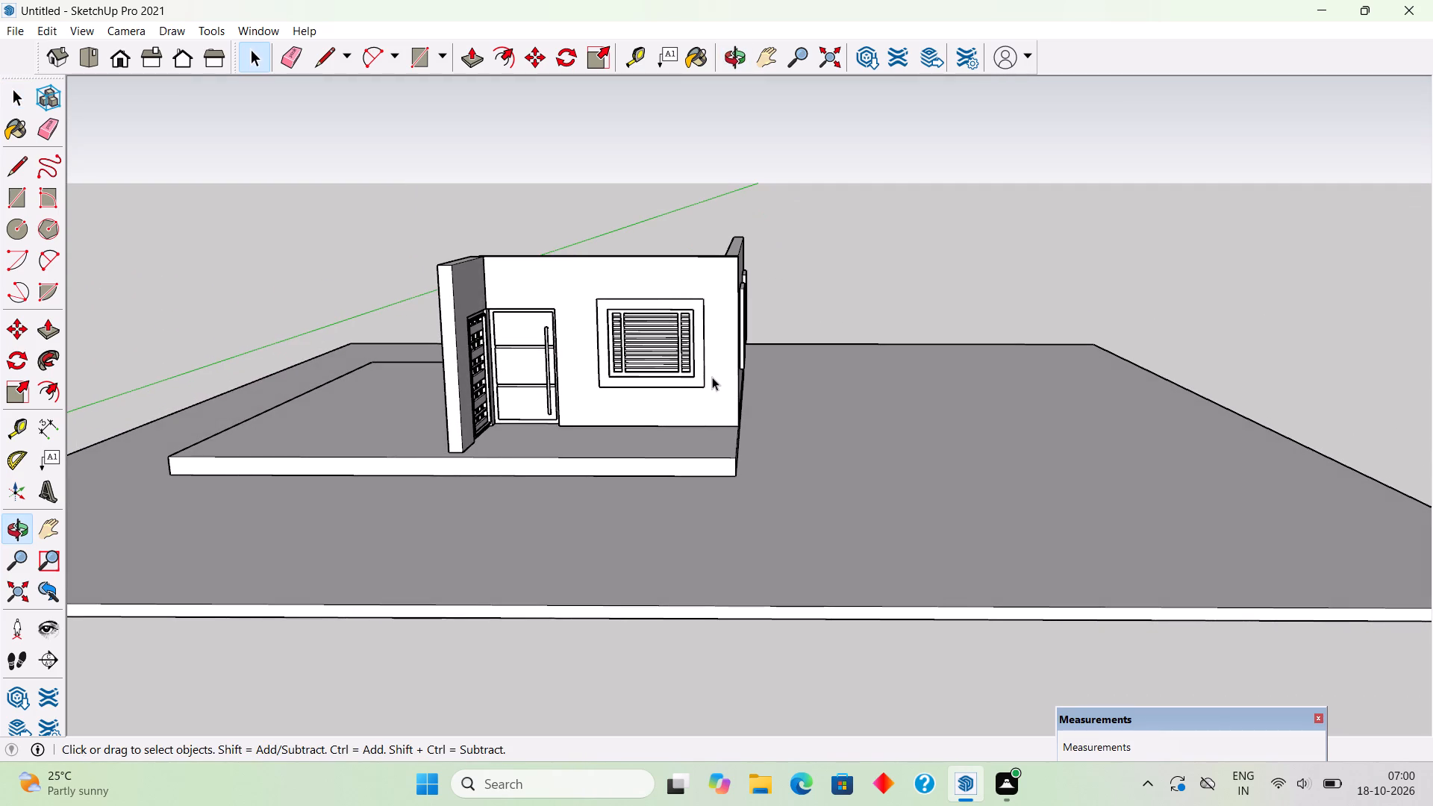
scroll(990, 713, "up", 2)
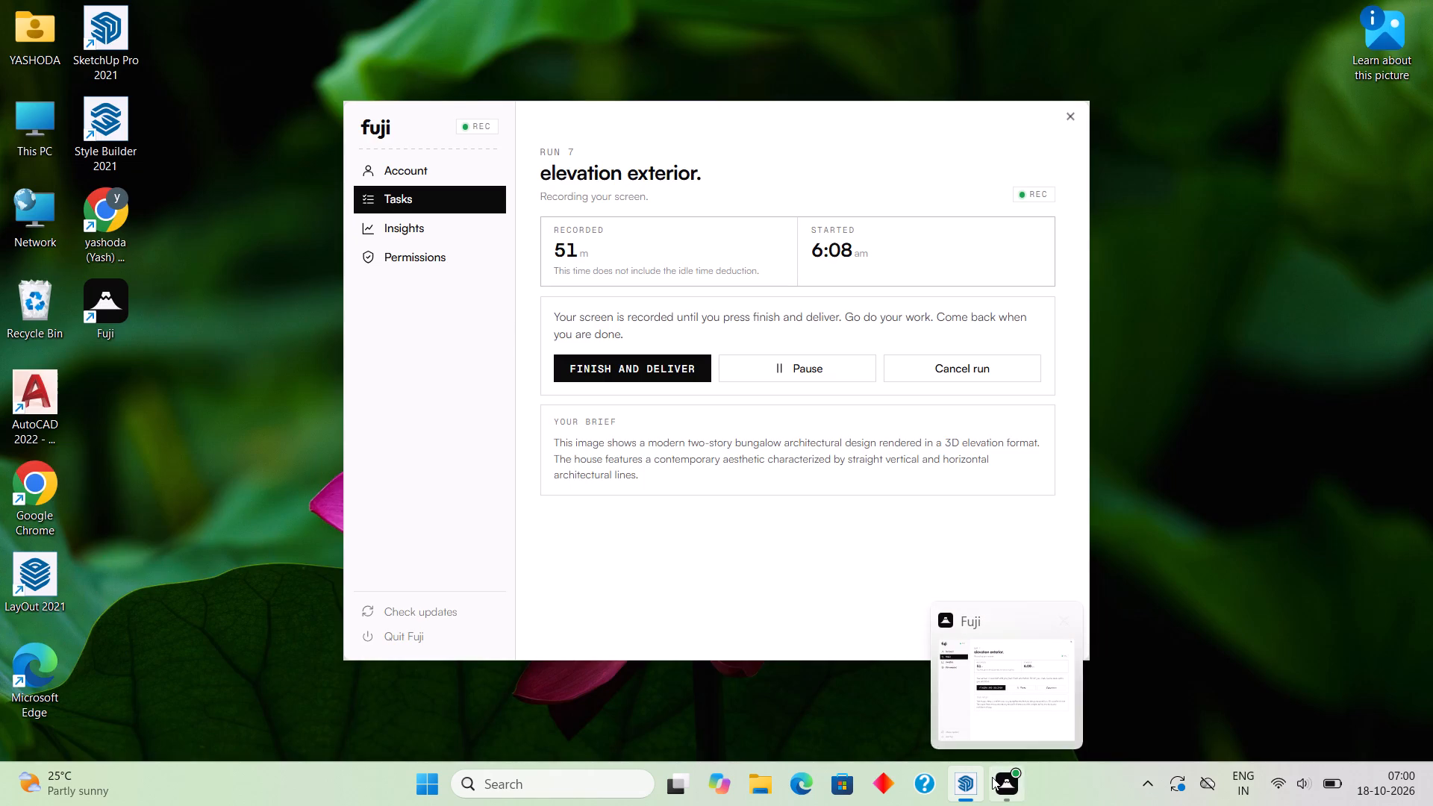
scroll(622, 446, "up", 5)
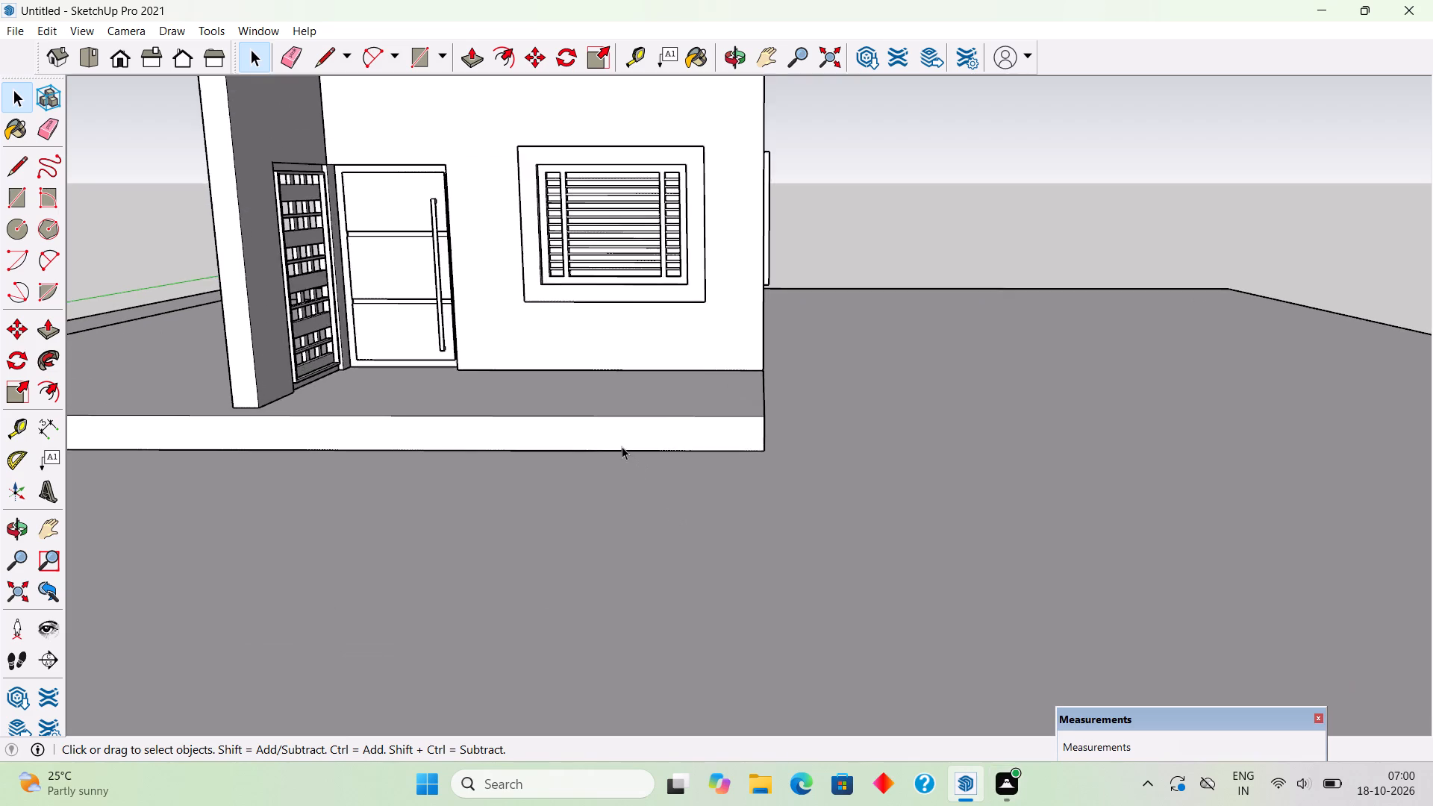
scroll(622, 446, "down", 5)
scroll(502, 400, "up", 6)
scroll(502, 398, "down", 5)
scroll(219, 324, "down", 2)
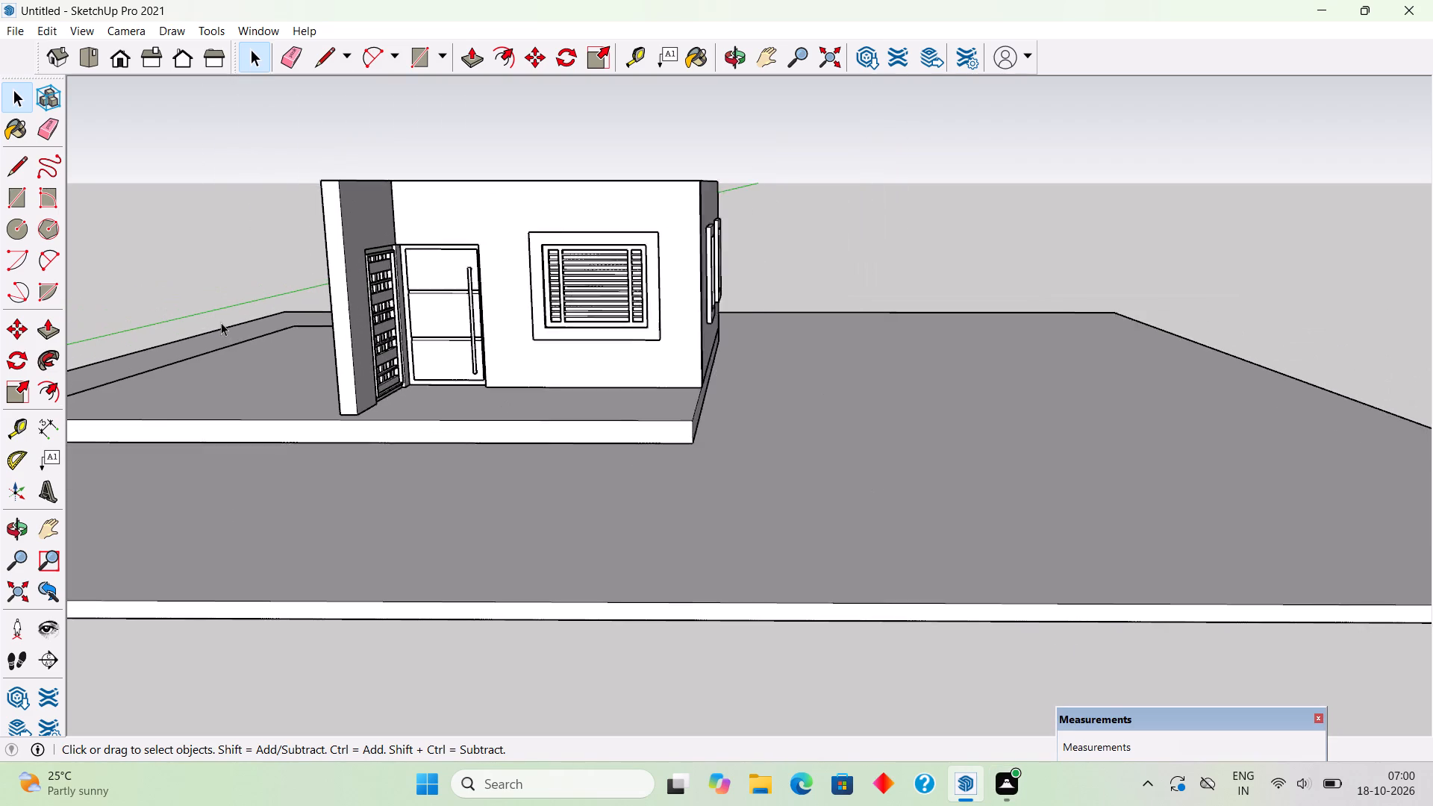
scroll(221, 322, "down", 5)
scroll(143, 274, "up", 7)
scroll(143, 274, "down", 4)
middle_click(143, 274)
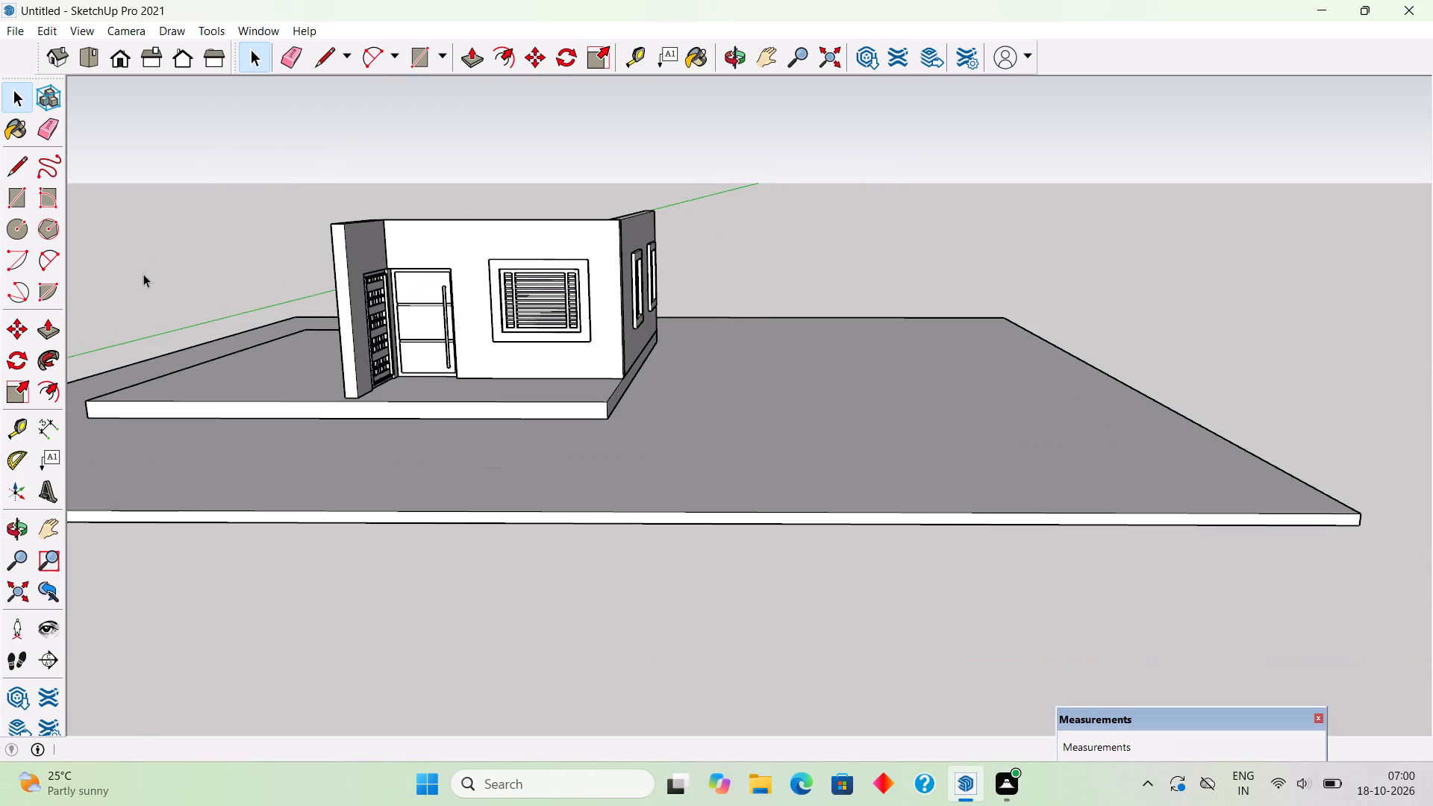
scroll(143, 274, "down", 5)
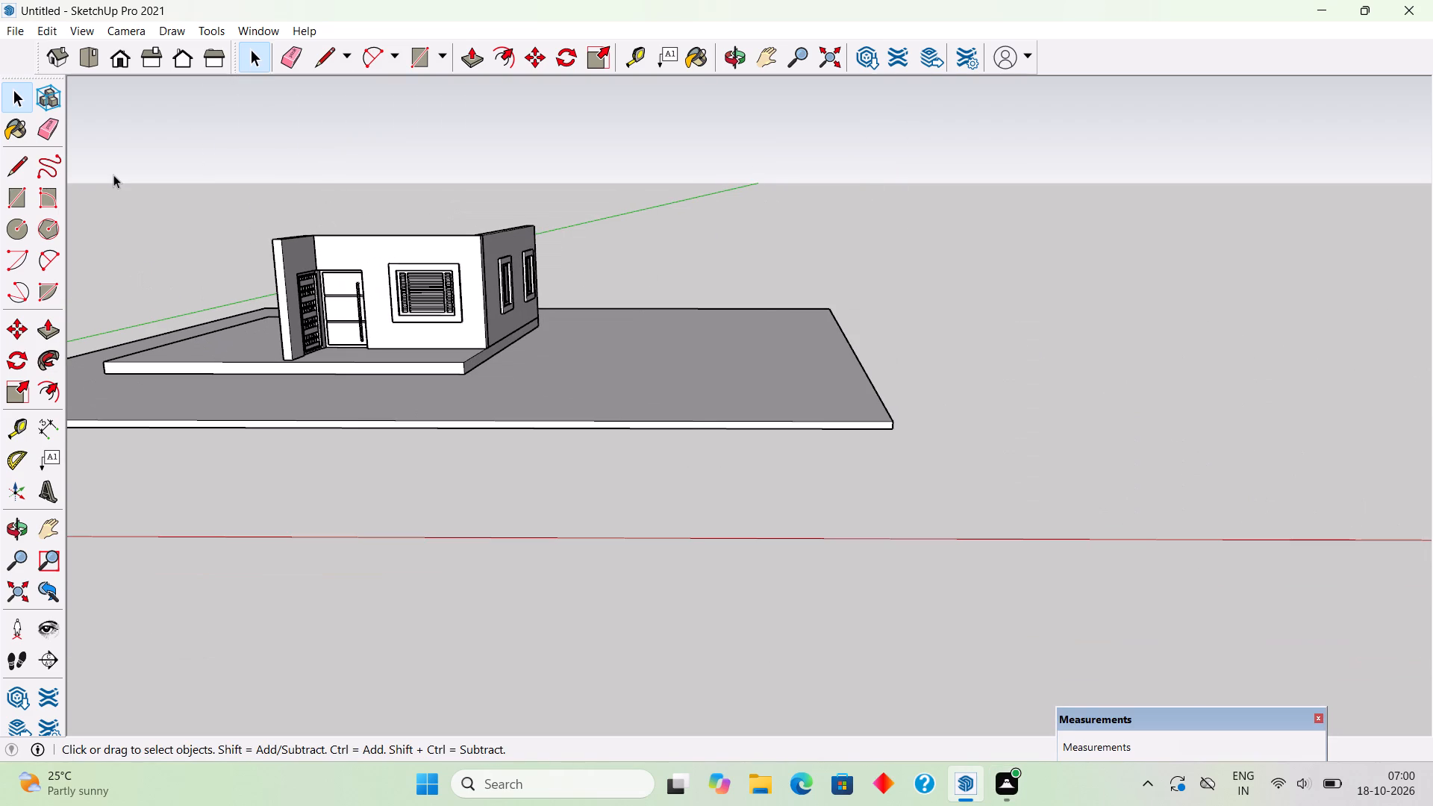
scroll(183, 345, "down", 4)
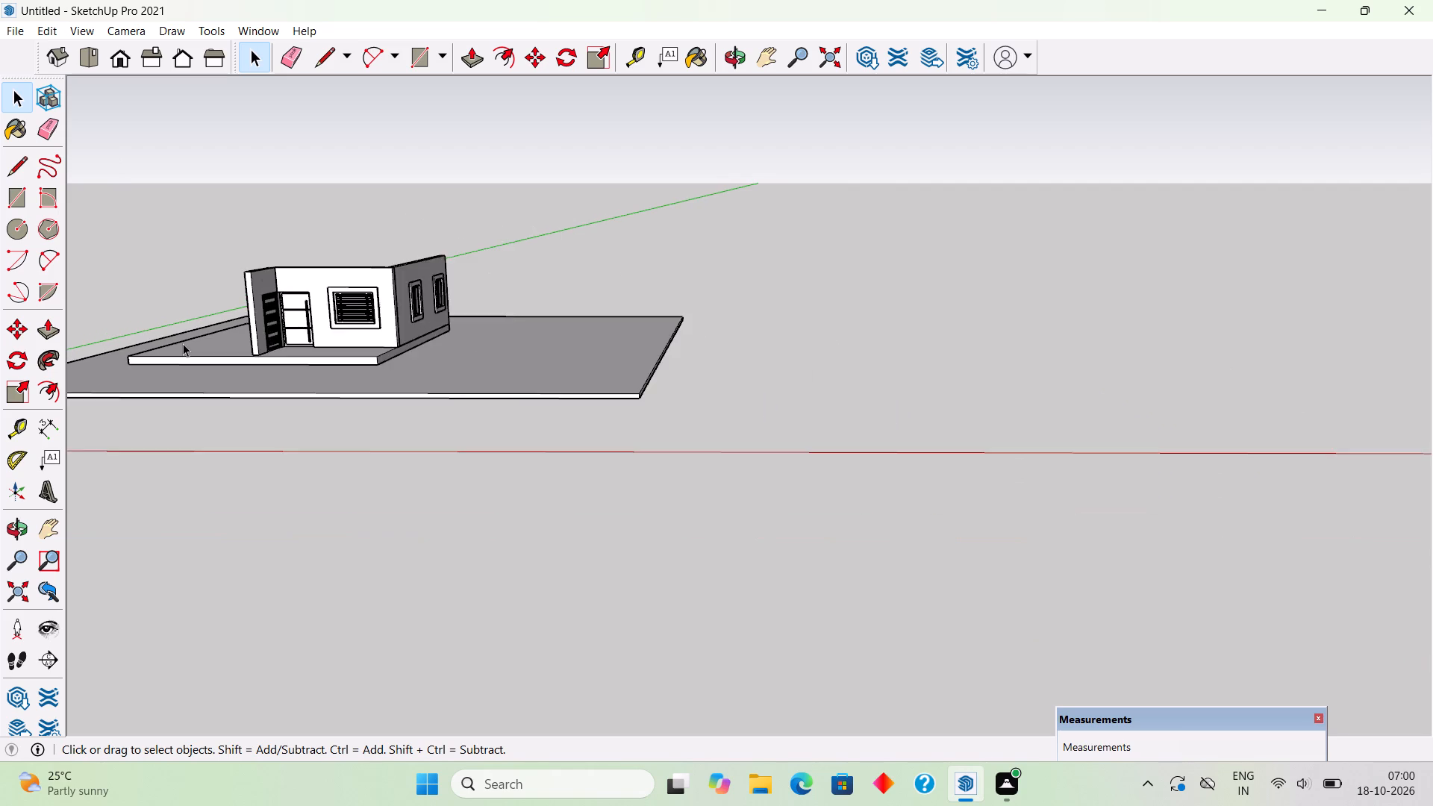
scroll(183, 343, "down", 6)
scroll(0, 322, "up", 1)
scroll(167, 351, "up", 6)
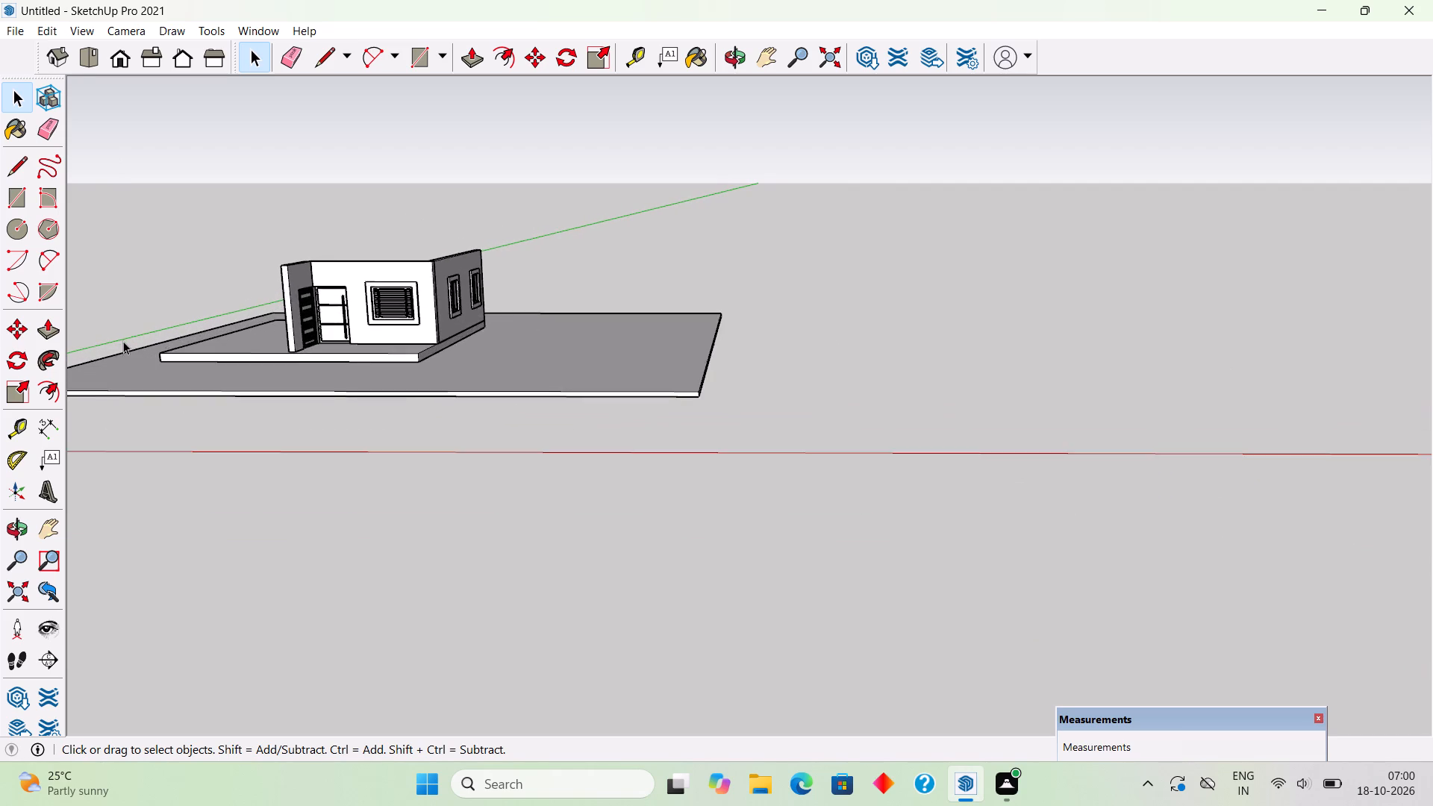
scroll(123, 341, "up", 9)
middle_click_drag(147, 331, 363, 444)
scroll(424, 484, "up", 2)
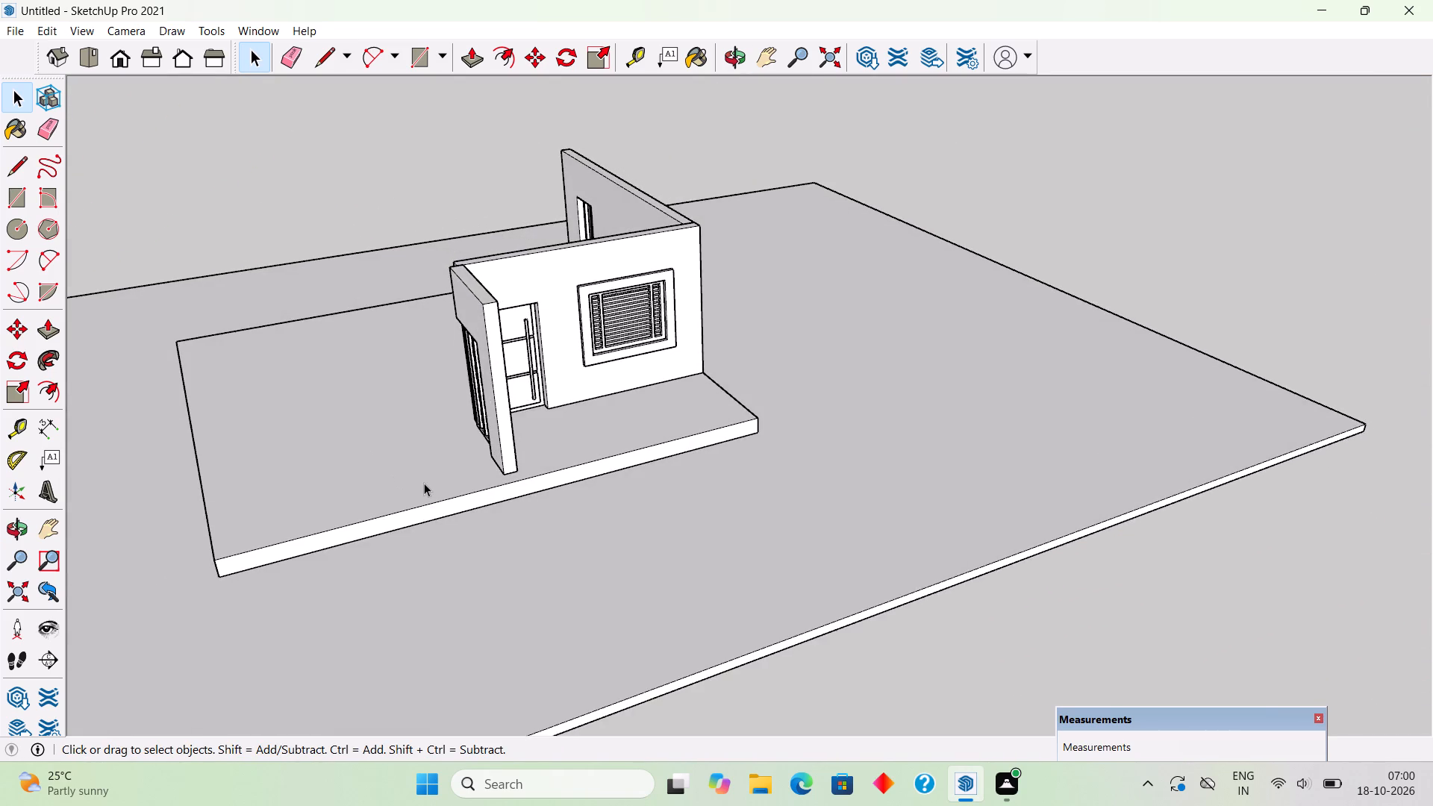
scroll(424, 483, "up", 5)
scroll(431, 481, "down", 6)
scroll(151, 503, "up", 5)
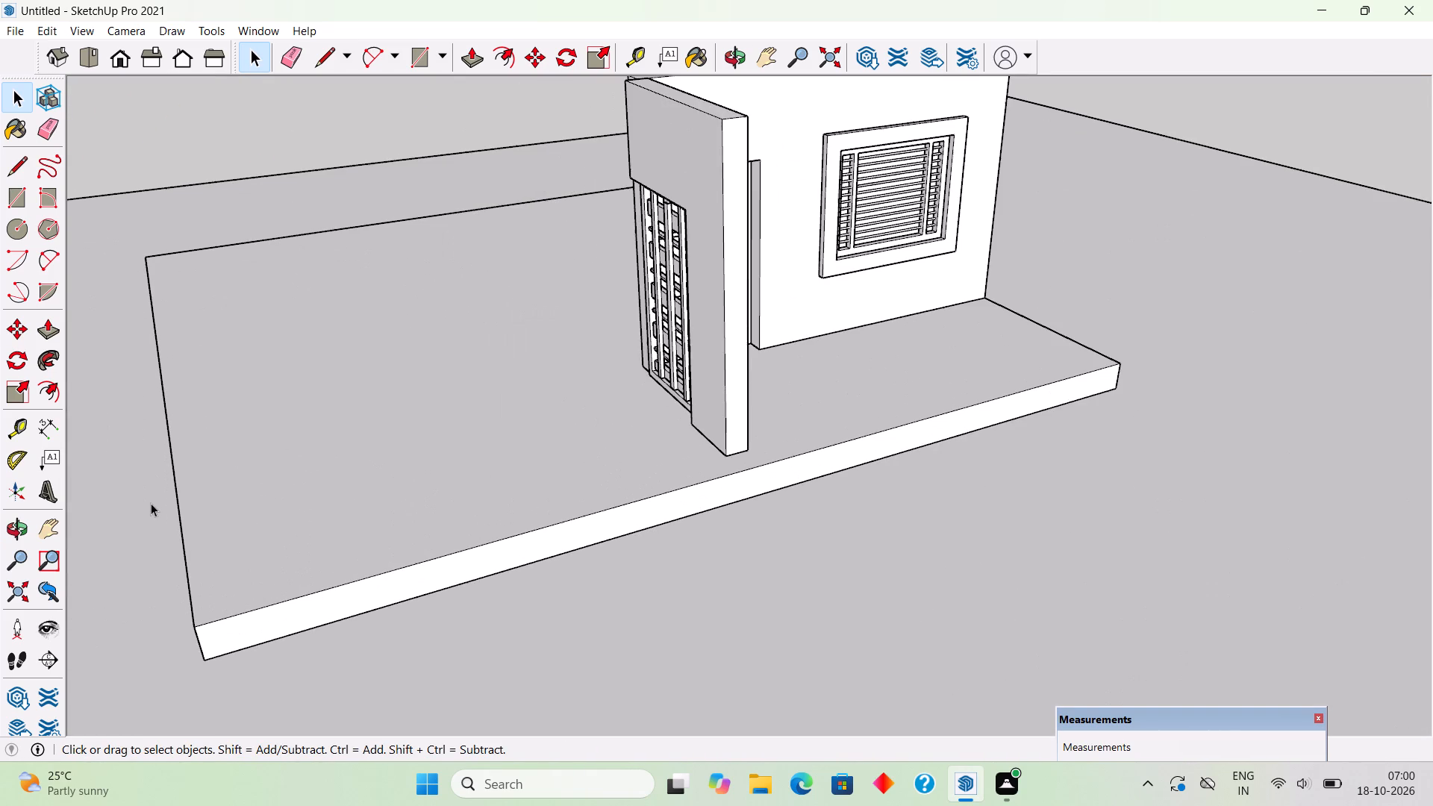
Place a construction guide on the plinth along the bottom edge of the side wall's free end.
key("t")
scroll(740, 462, "up", 4)
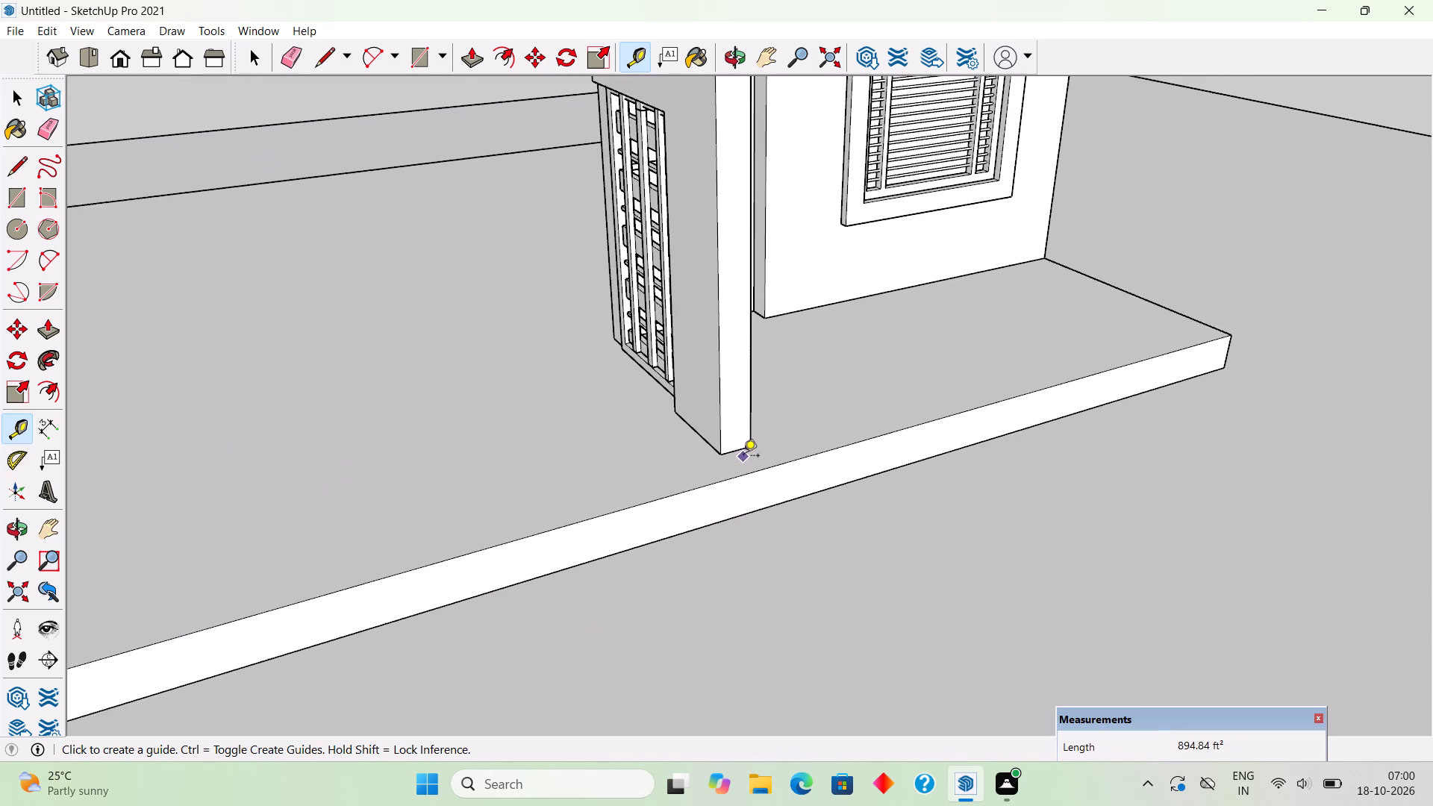
double_click(740, 446)
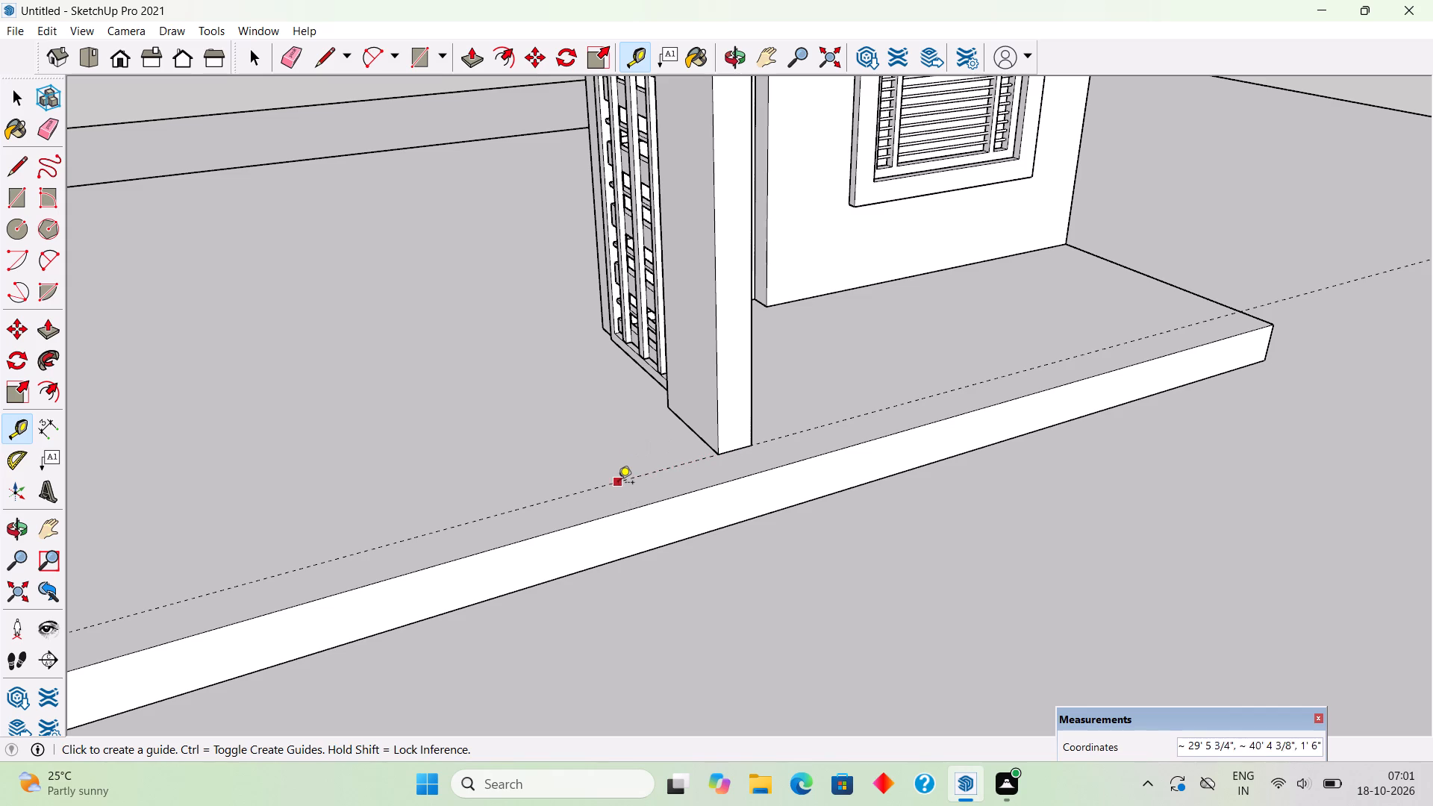
Inside the side wall's group, push the wall's free end face back by 2', and exit the group.
middle_click_drag(561, 485, 128, 434)
scroll(128, 434, "down", 2)
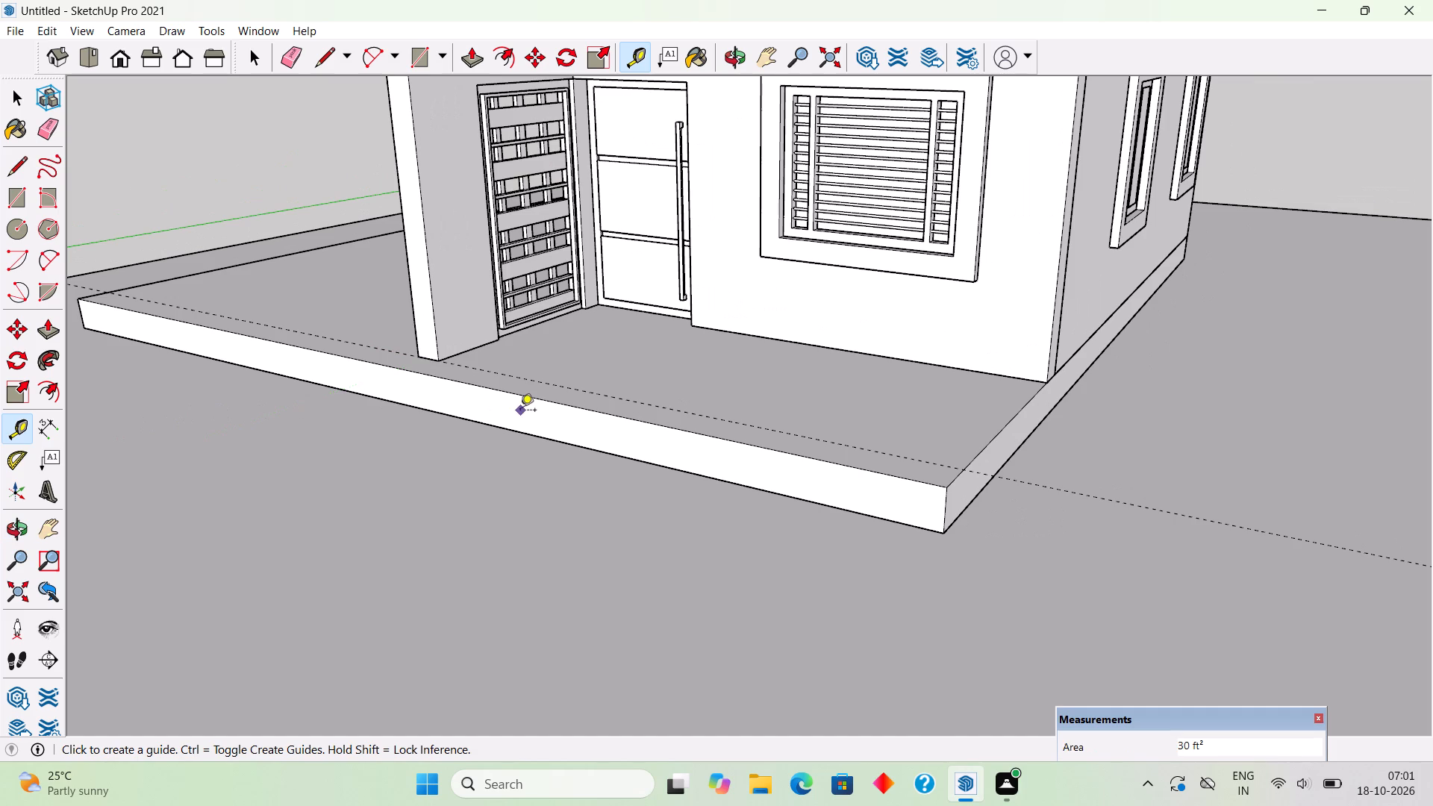
key("p")
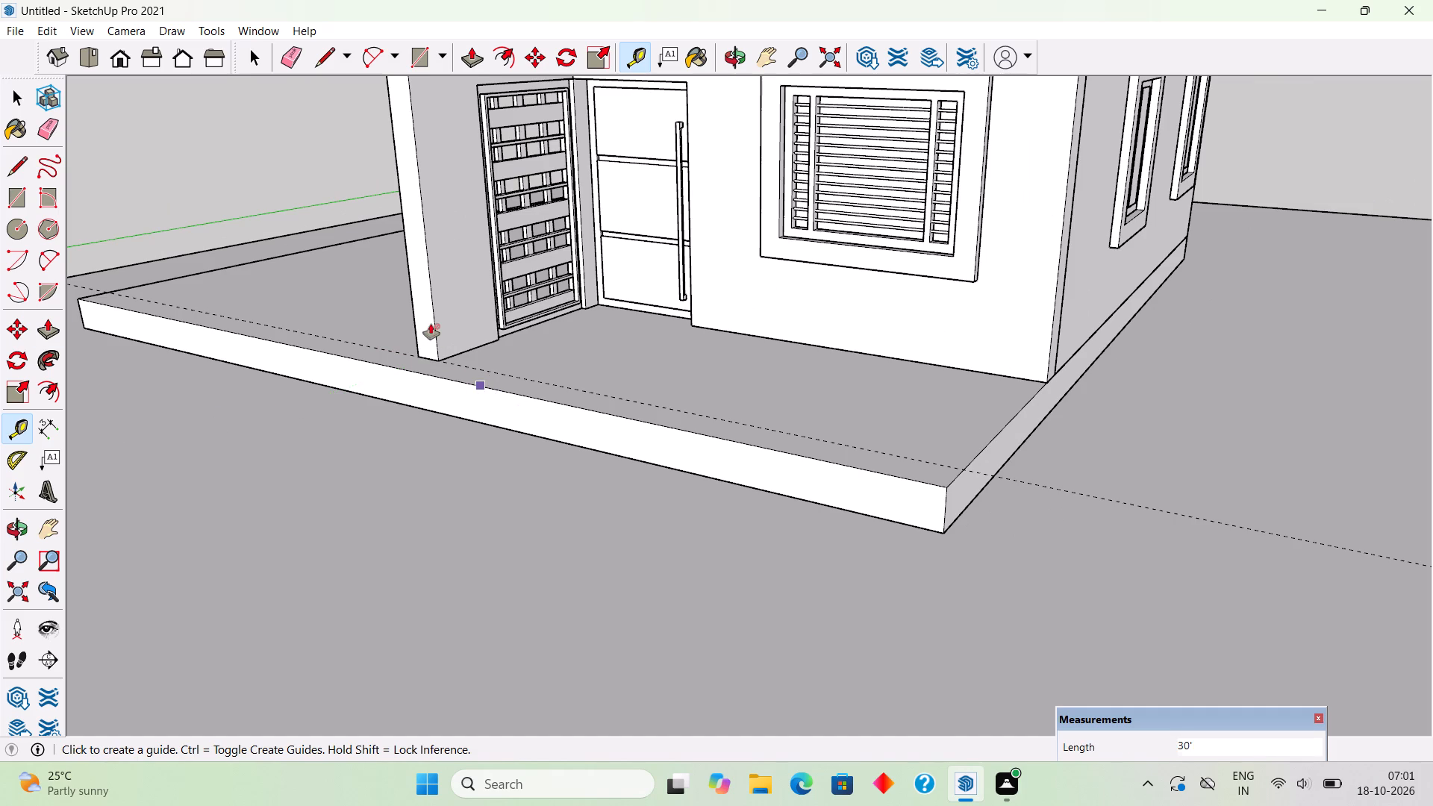
key("space")
triple_click(440, 319)
key("p")
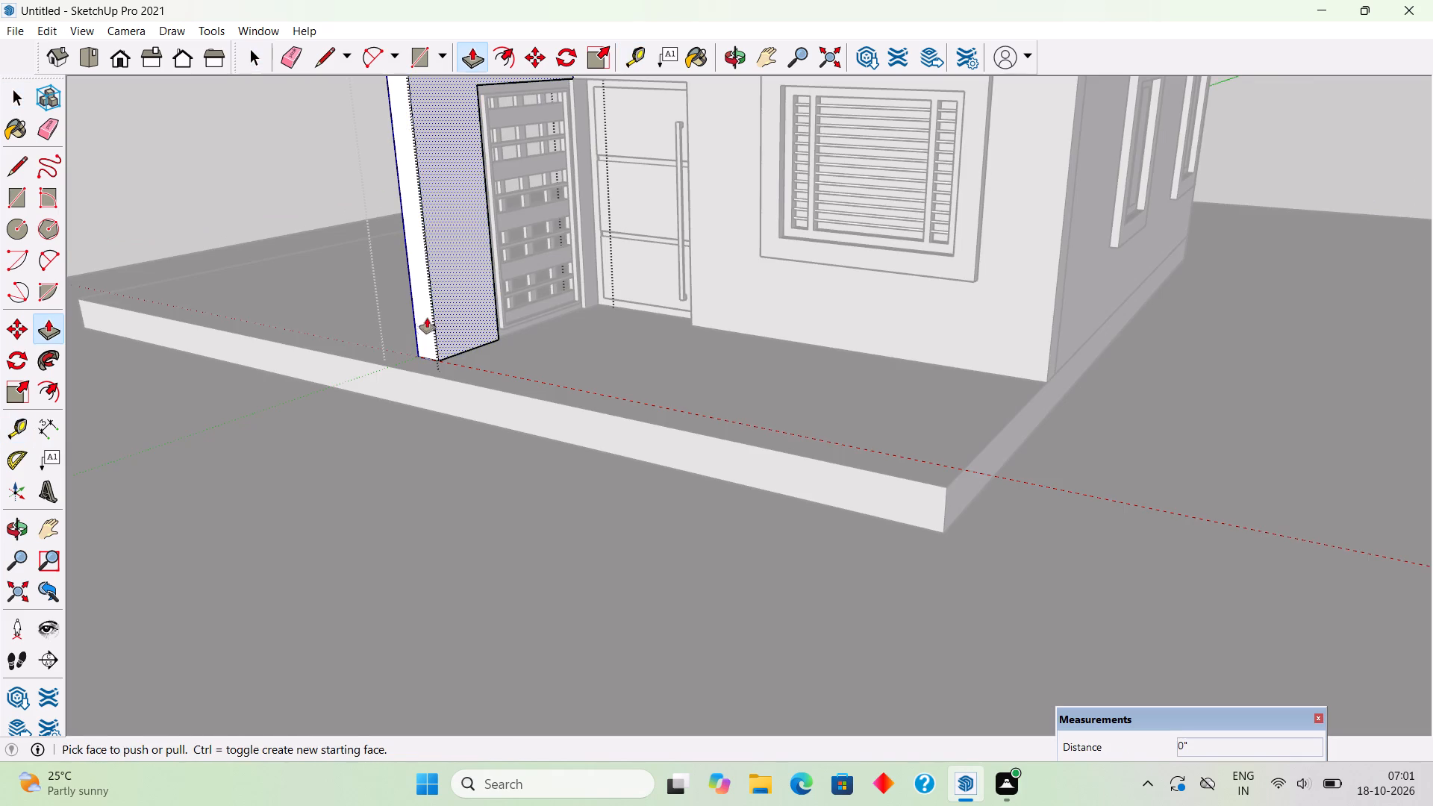
left_click(424, 318)
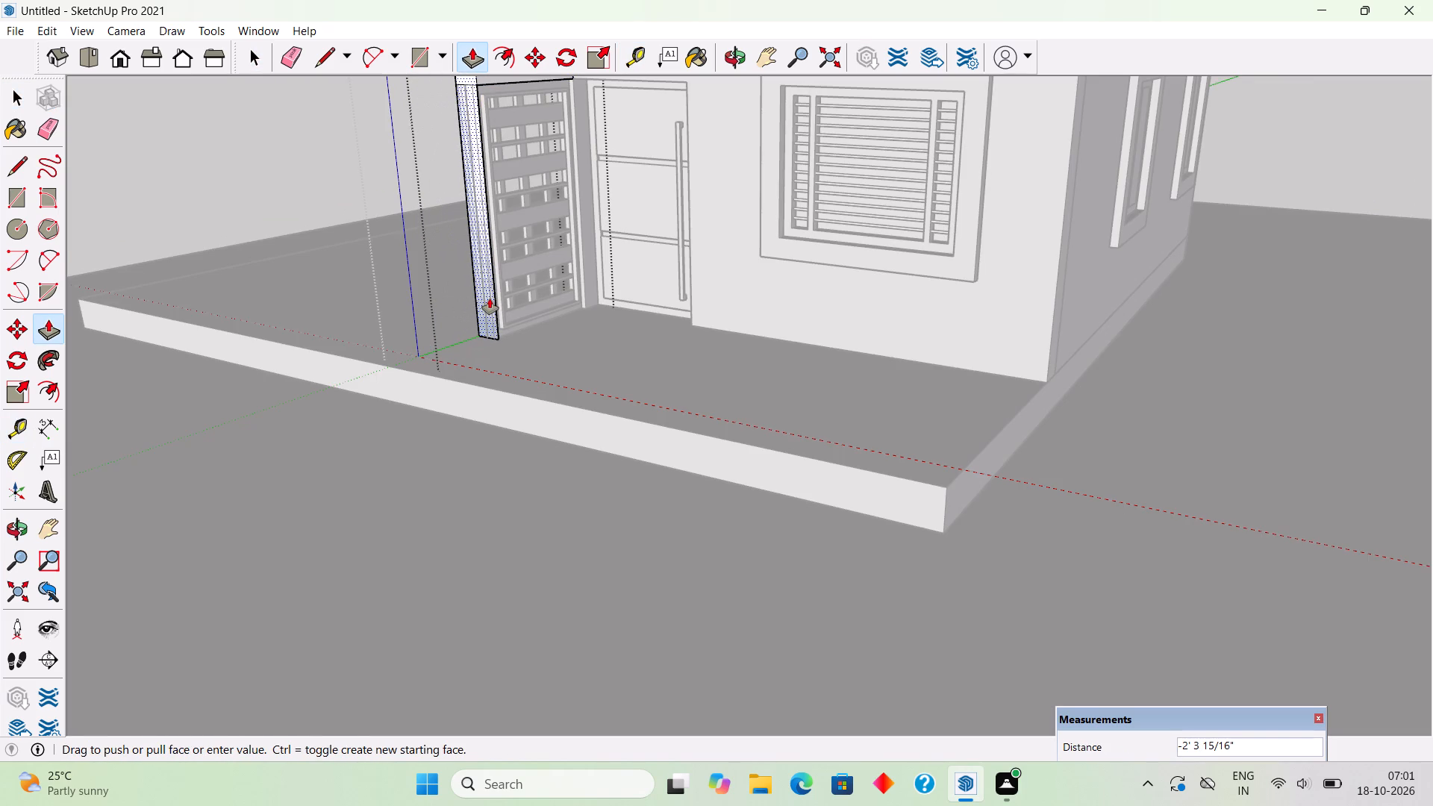
left_click(490, 299)
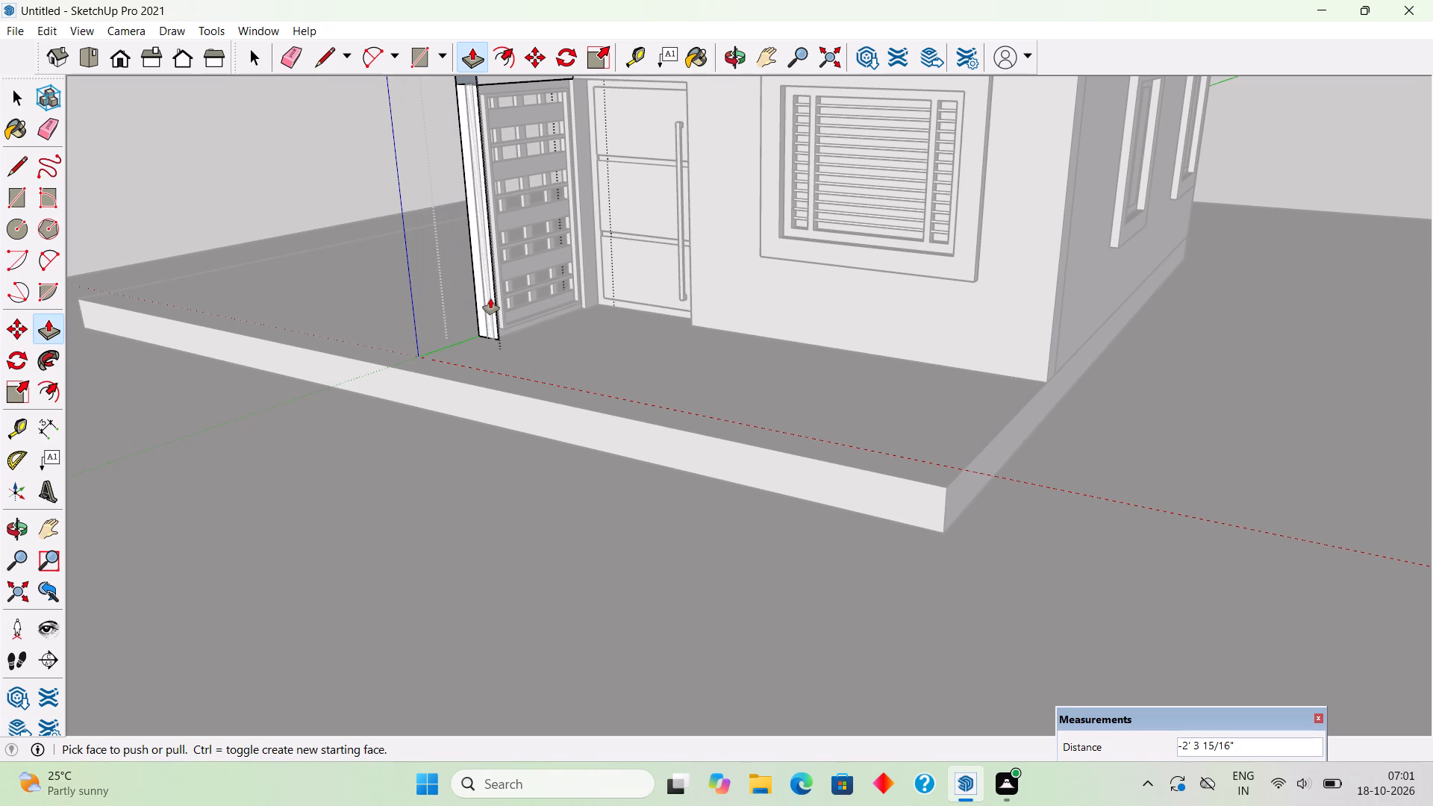
key("ctrl+z")
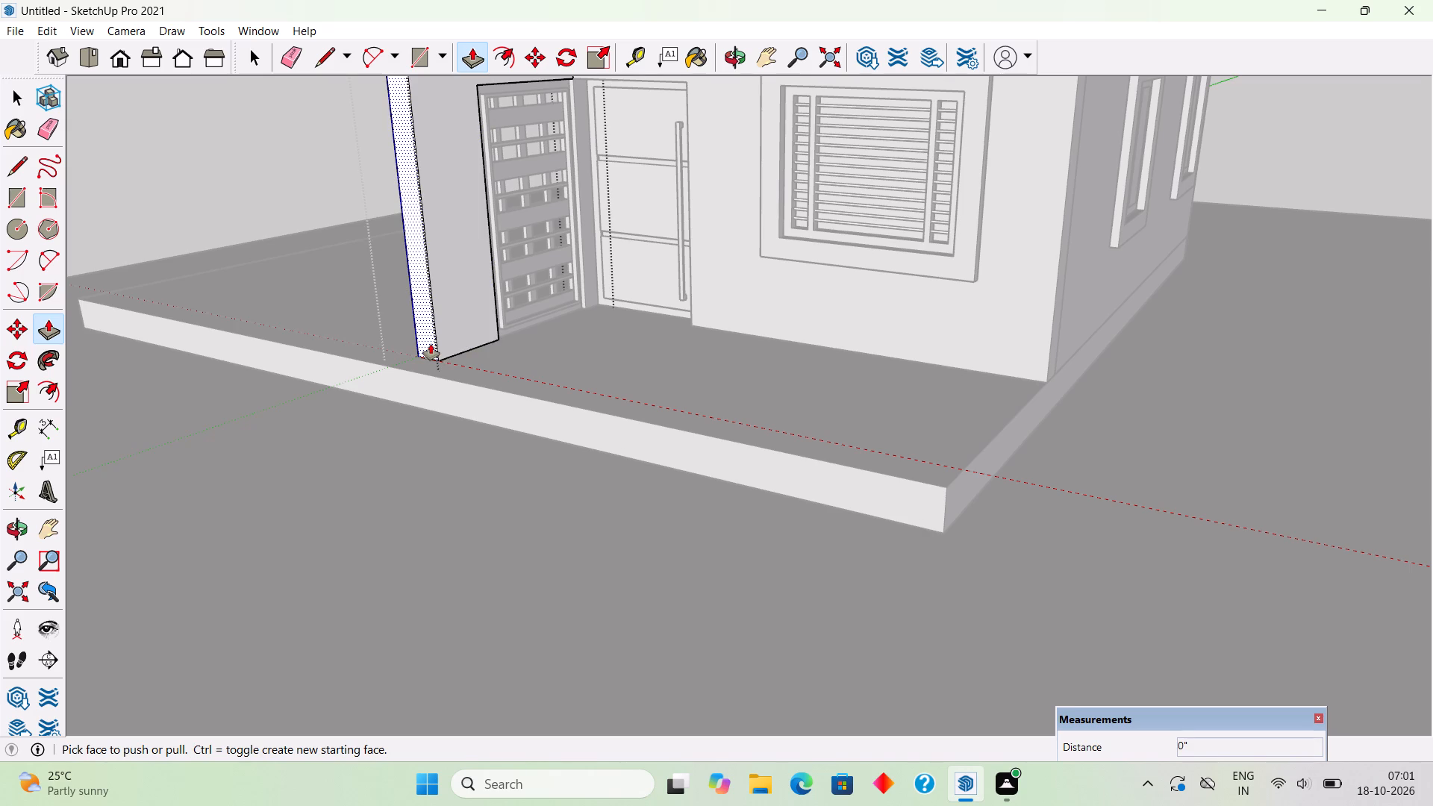
left_click(431, 344)
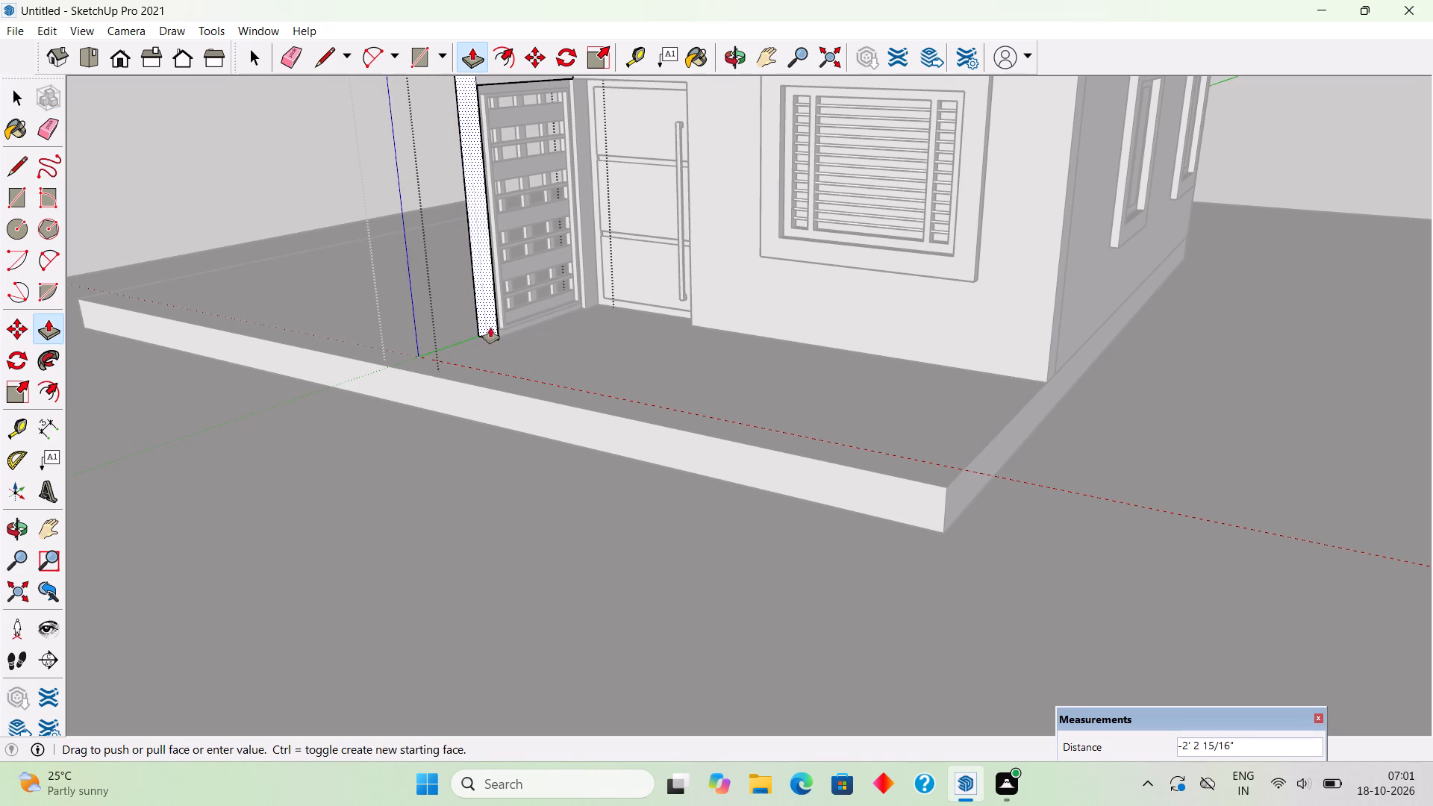
type("2'")
key("Return")
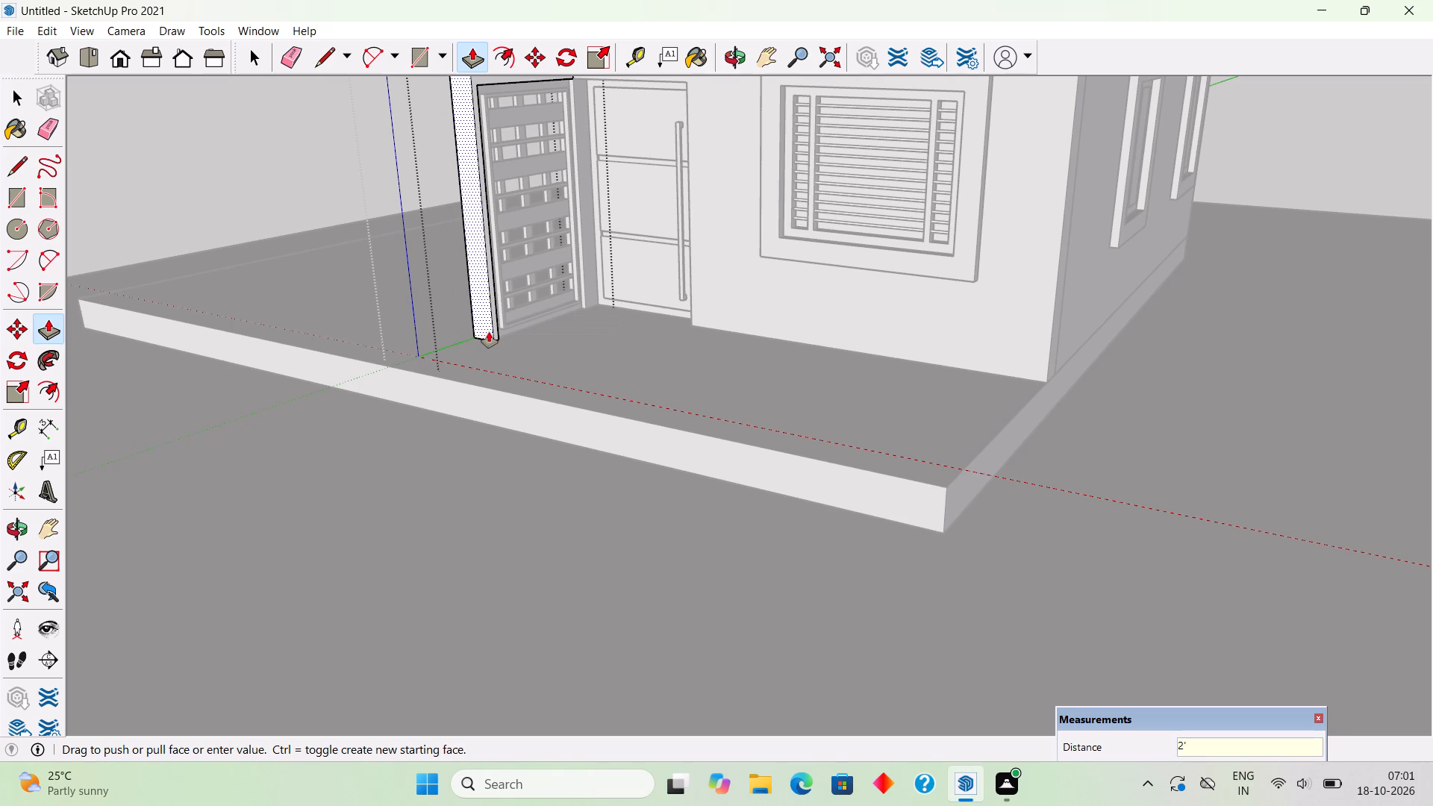
key("space")
scroll(454, 313, "down", 1)
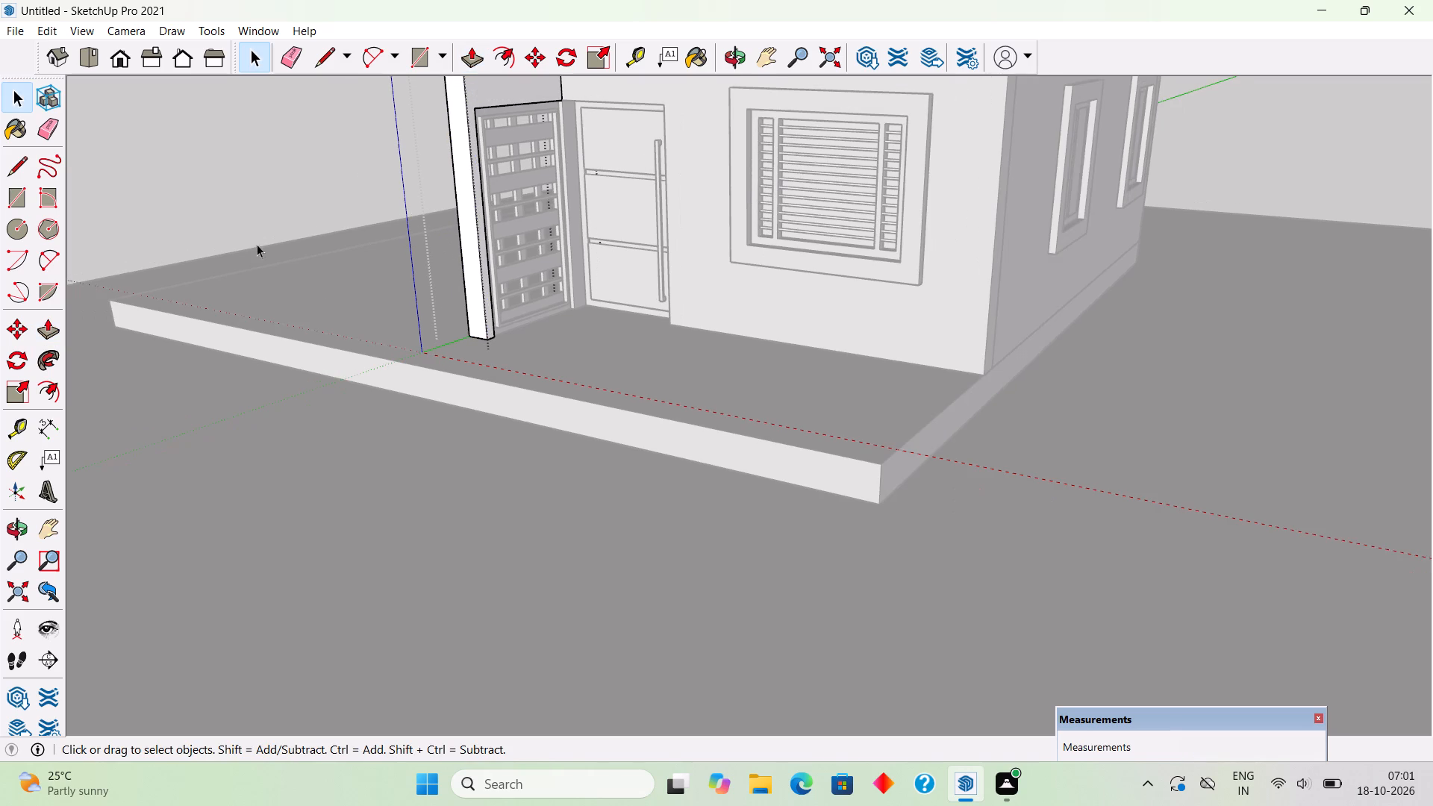
left_click(225, 200)
Place a guide along the shortened side wall end's bottom edge, and a parallel guide 9" outward from it.
scroll(225, 200, "down", 1)
middle_click_drag(263, 278, 861, 424)
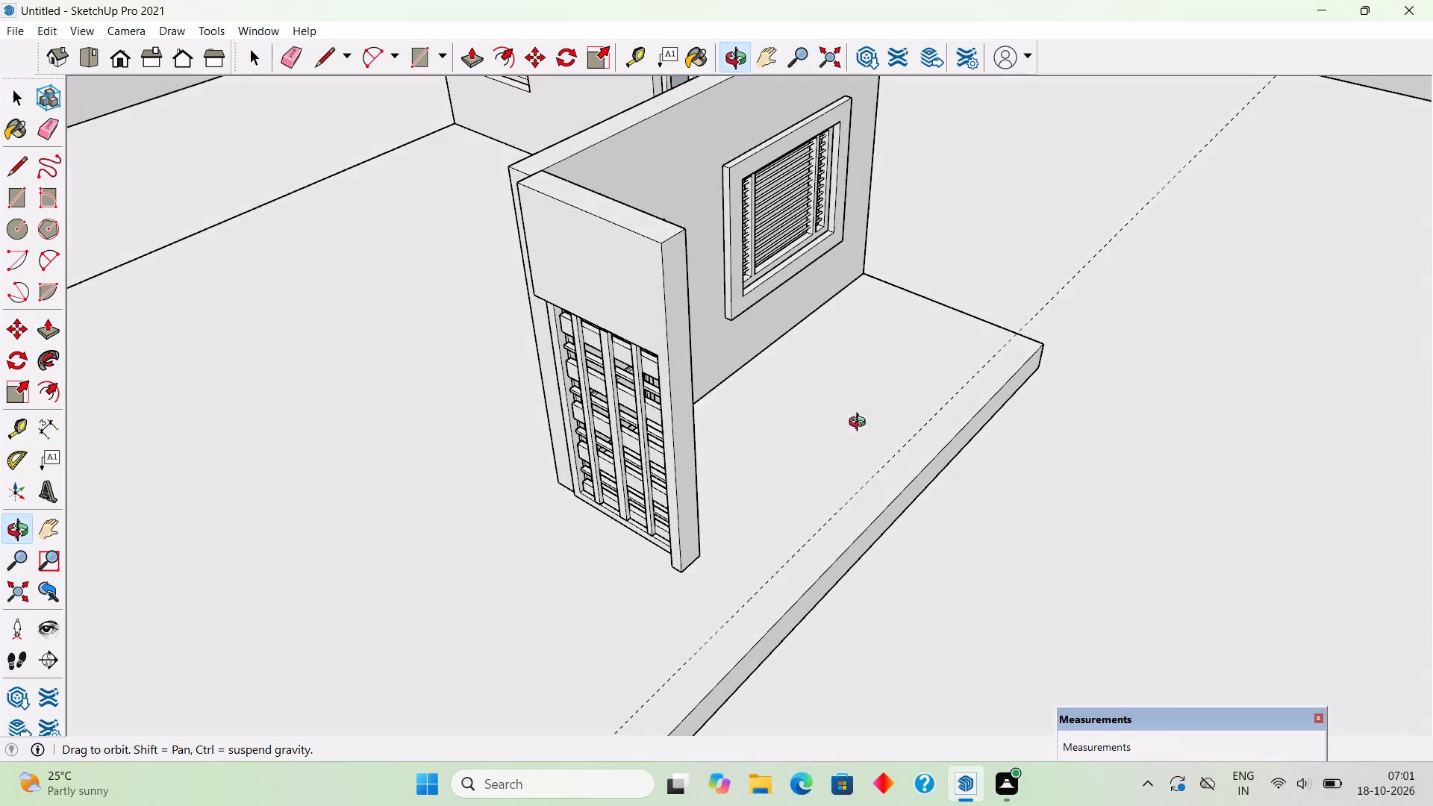
middle_click_drag(861, 424, 861, 420)
scroll(701, 565, "up", 7)
key("r")
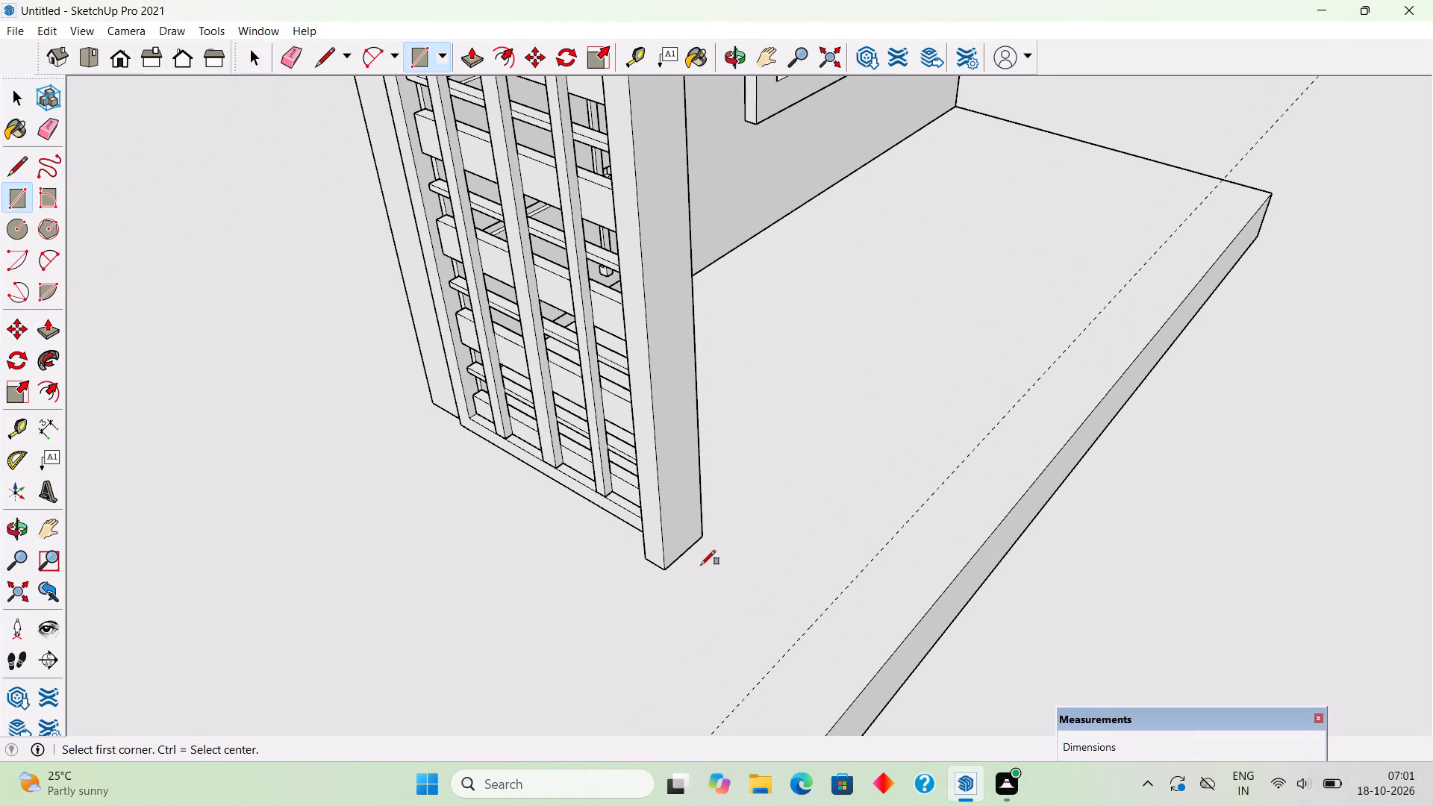
key("t")
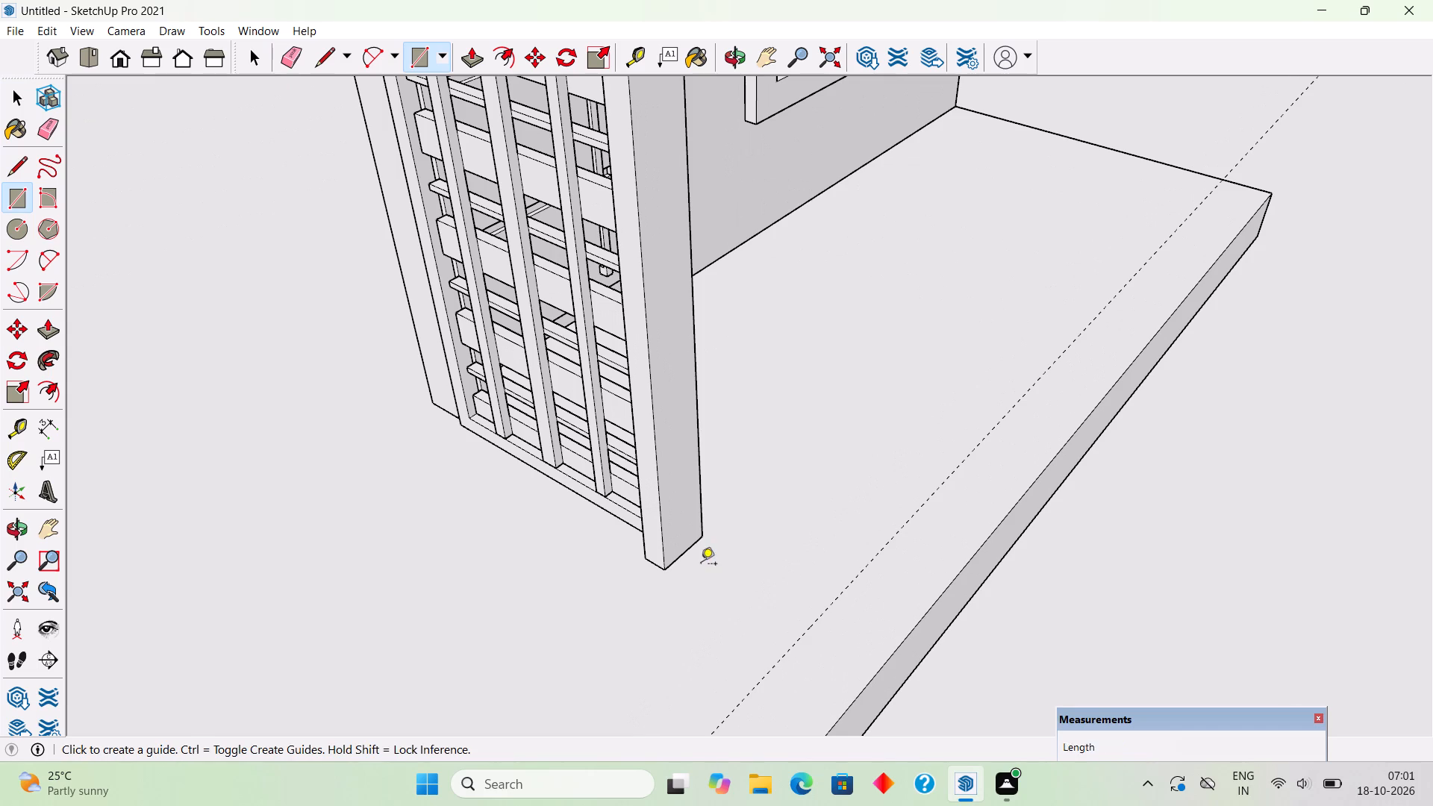
double_click(684, 550)
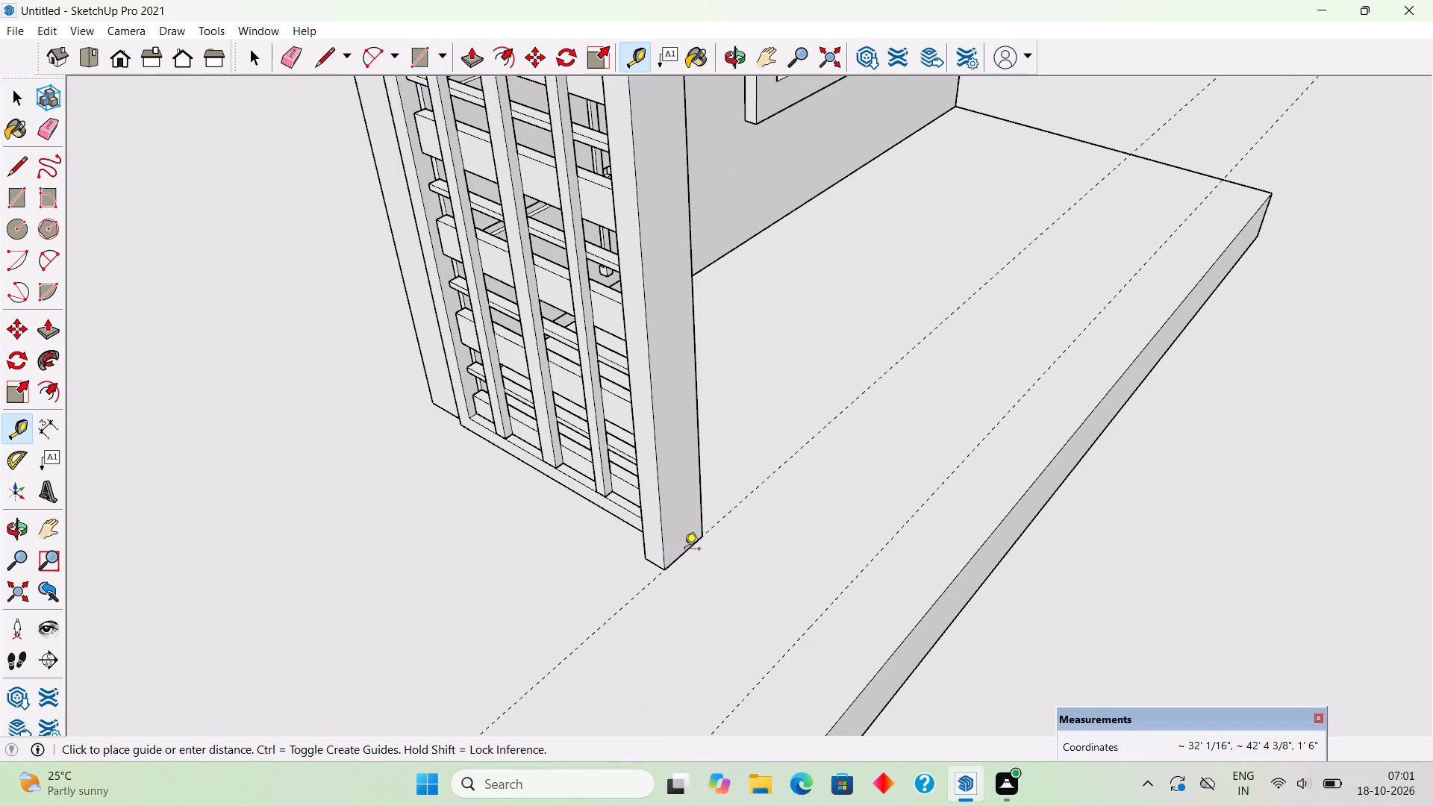
left_click(605, 624)
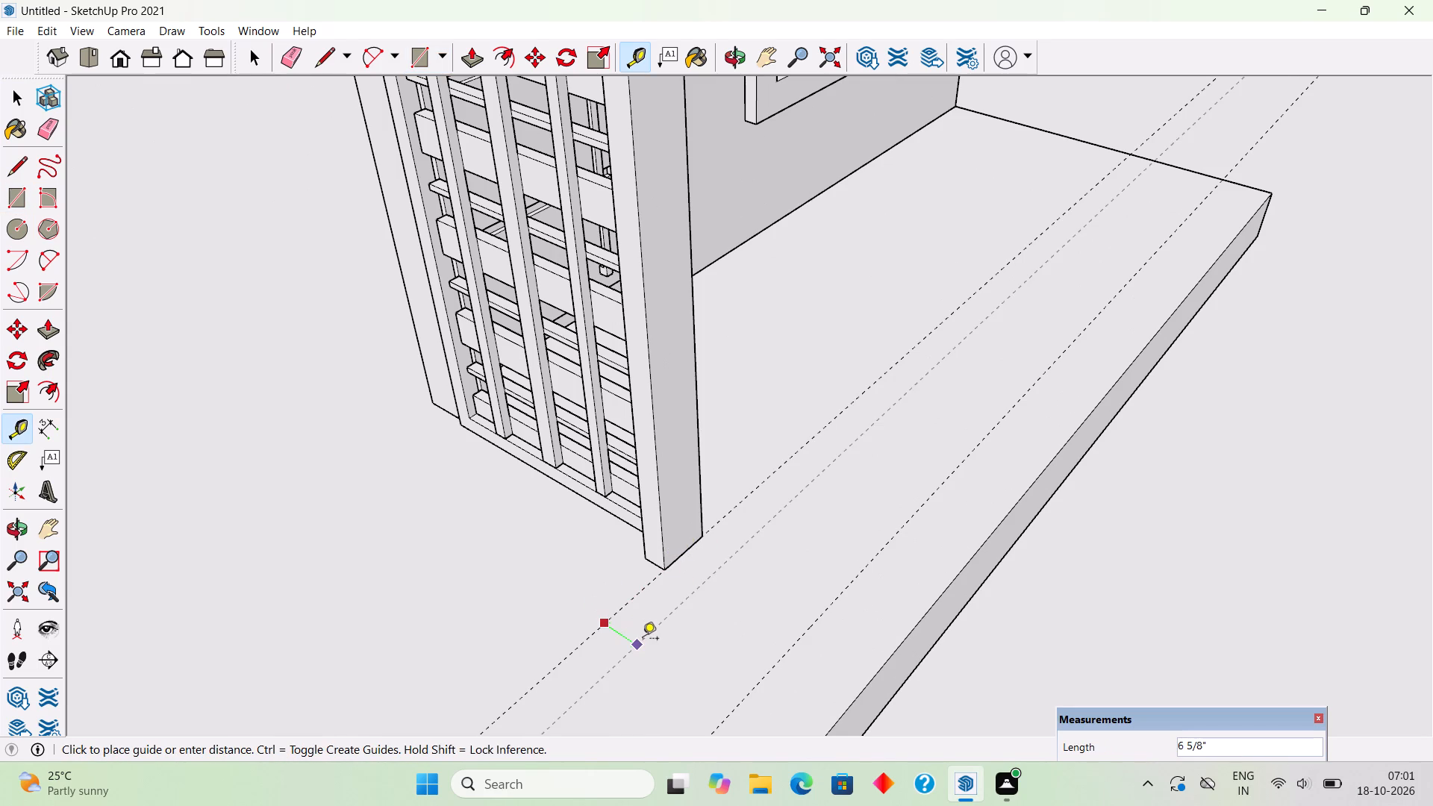
type("9\"")
key("Return")
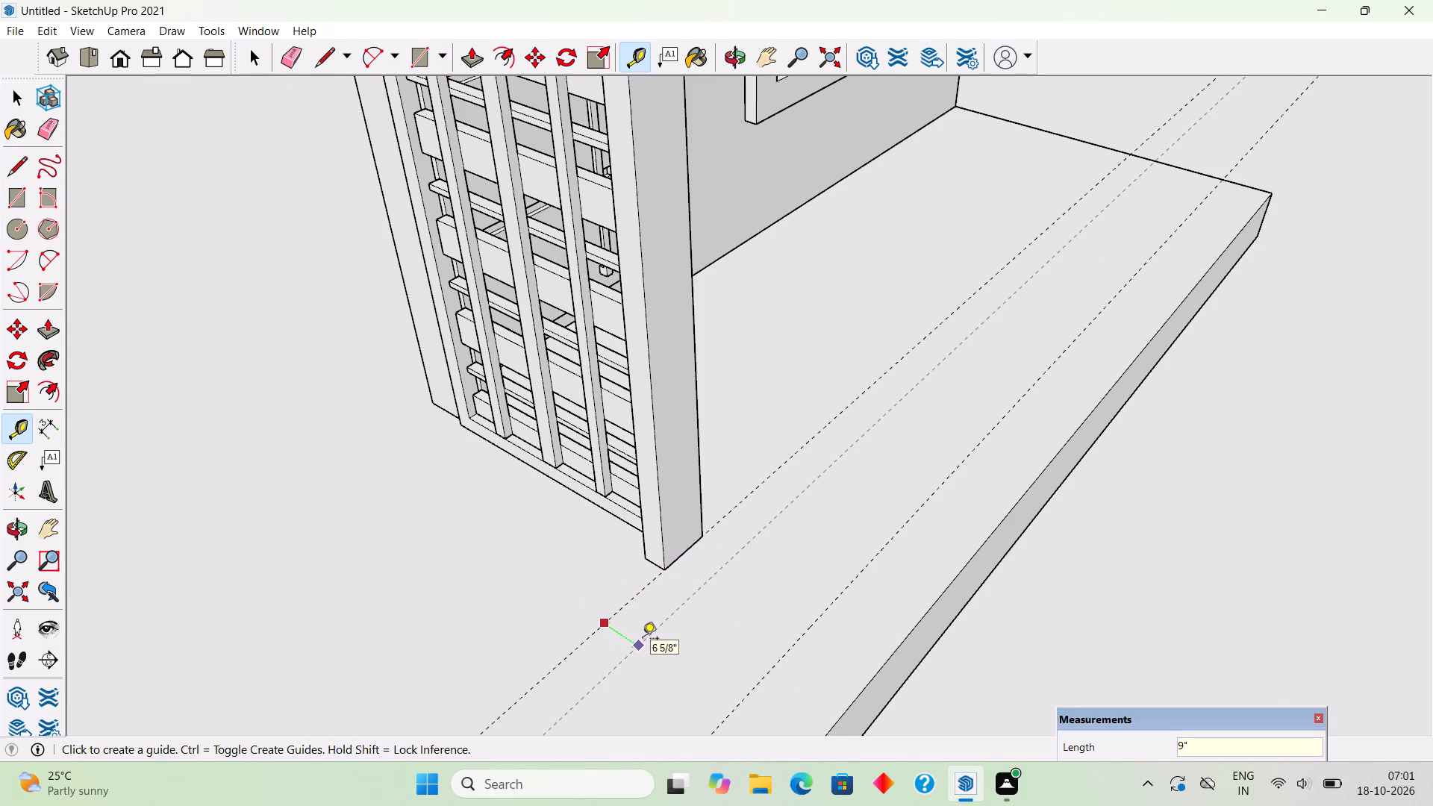
Place a perpendicular guide across the plinth along the bottom edge of the side wall's door-side face.
middle_click_drag(765, 374, 428, 499)
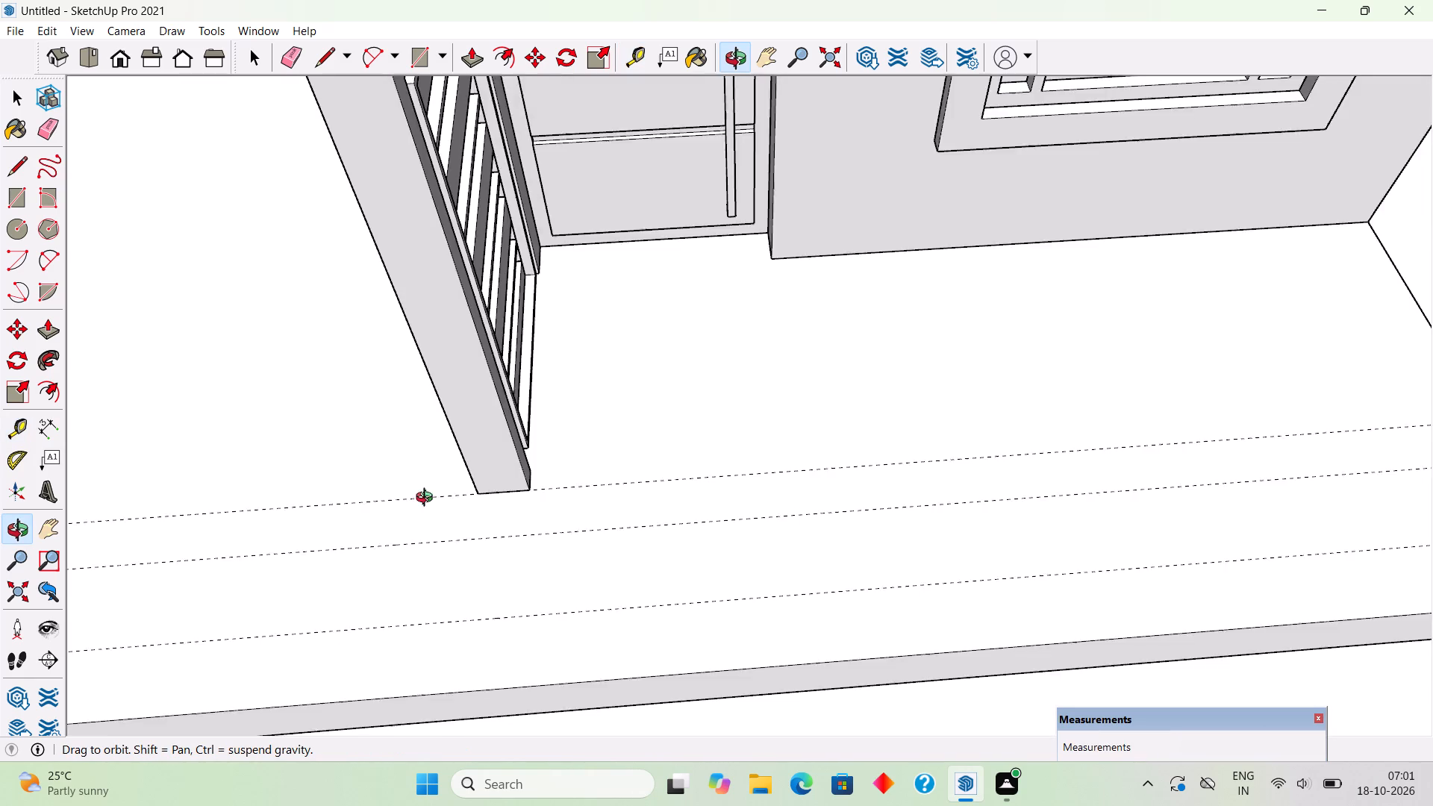
middle_click_drag(428, 499, 392, 498)
scroll(496, 473, "up", 4)
scroll(554, 456, "up", 4)
middle_click_drag(452, 473, 381, 476)
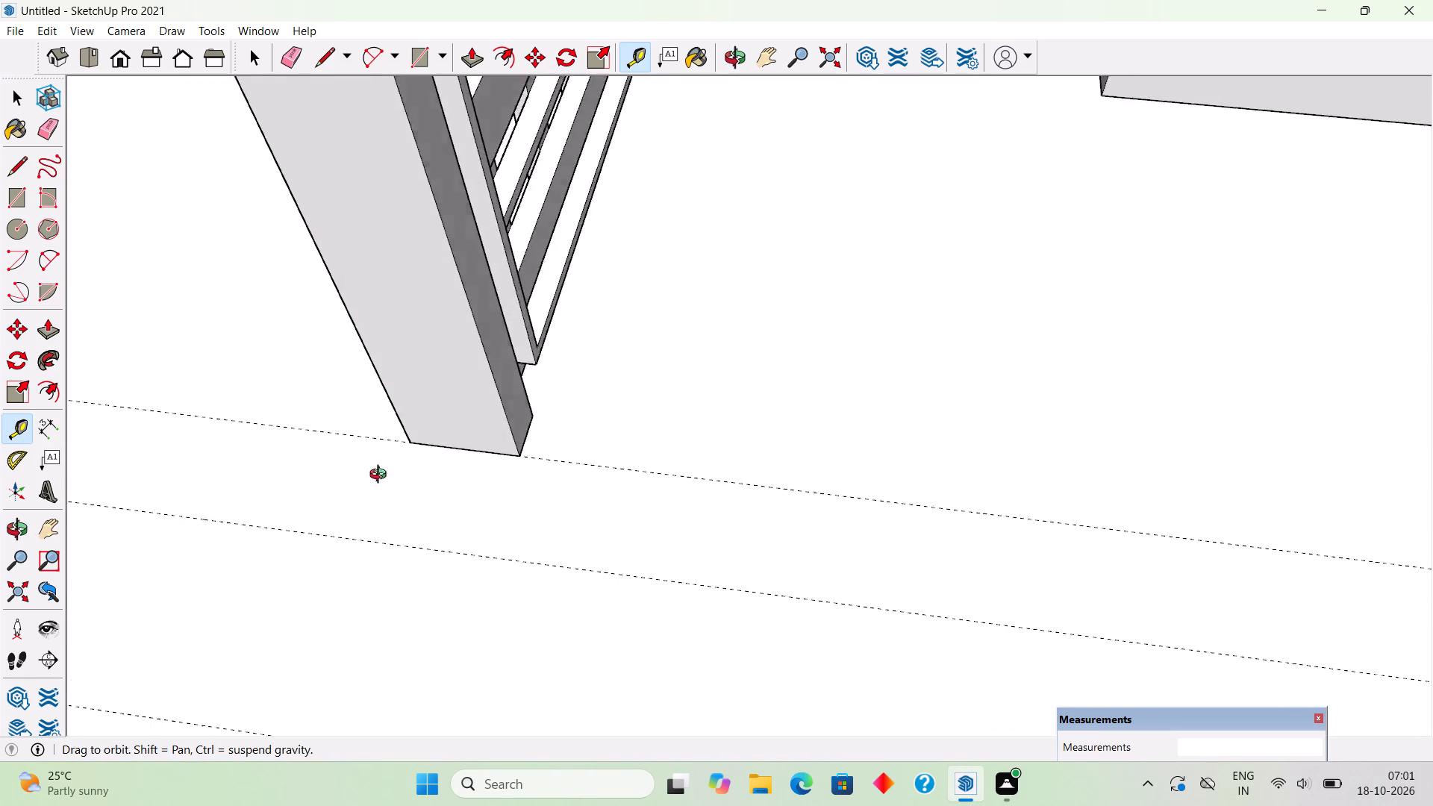
middle_click_drag(381, 476, 384, 349)
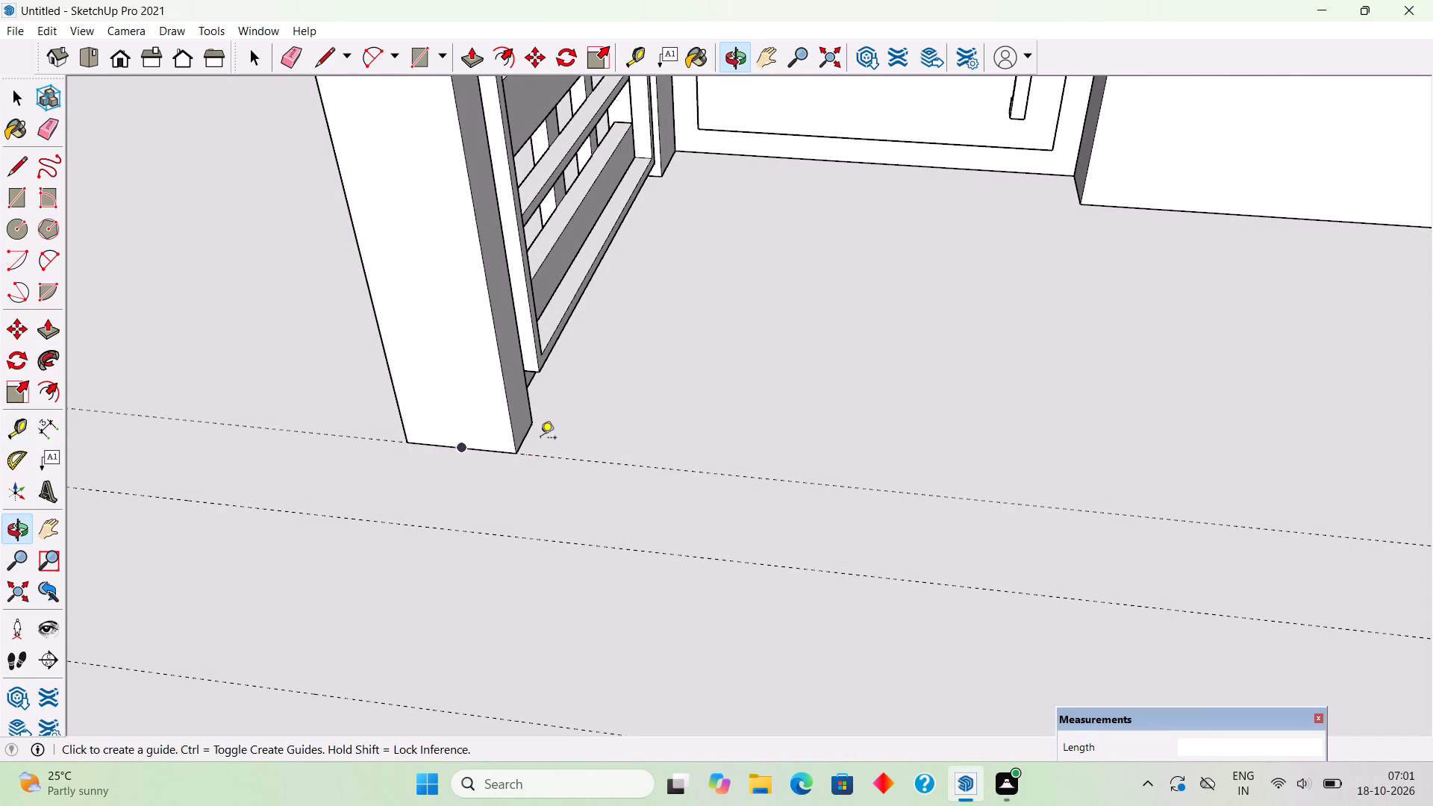
scroll(540, 439, "up", 3)
left_click(516, 443)
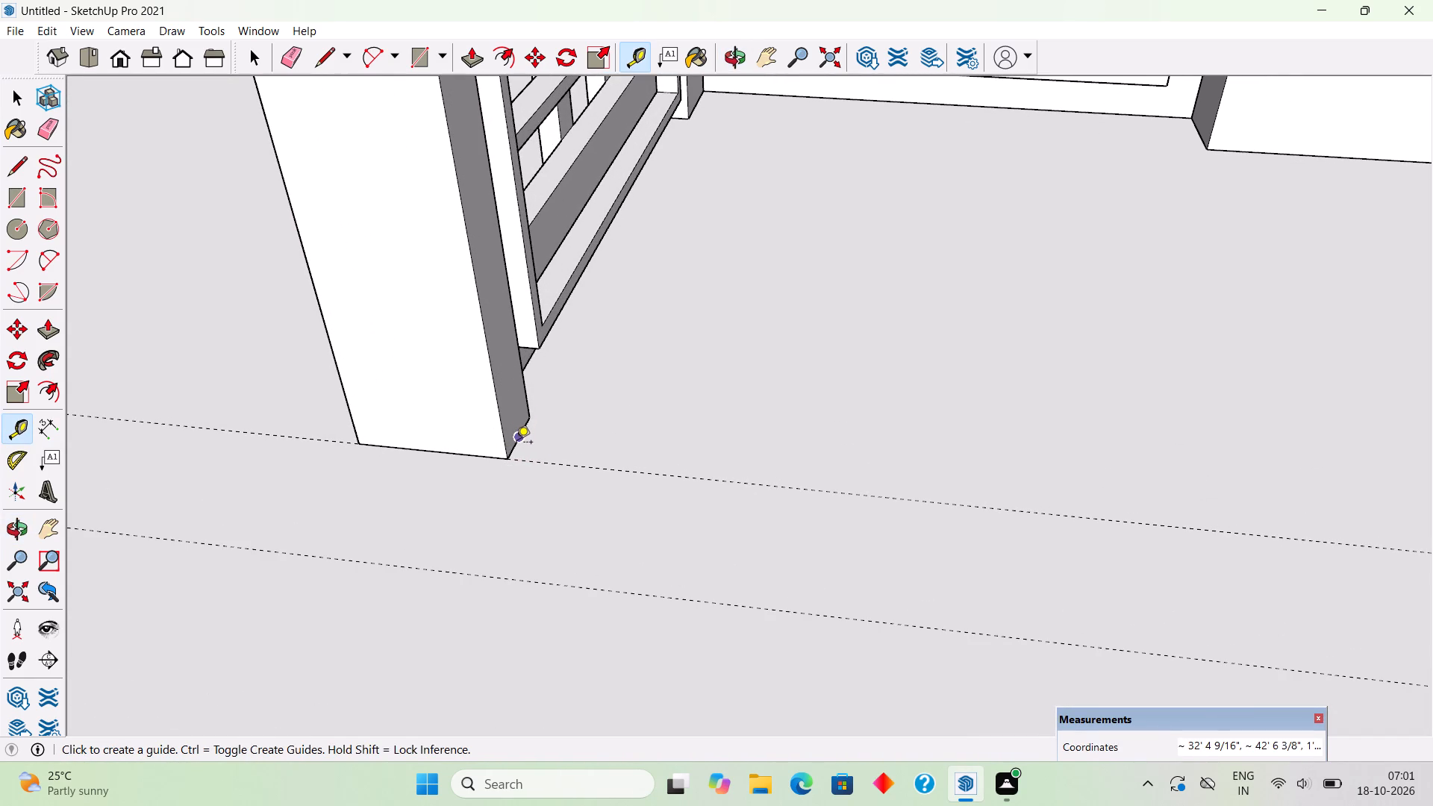
left_click(516, 443)
scroll(521, 443, "down", 5)
middle_click_drag(638, 409, 374, 242)
key("space")
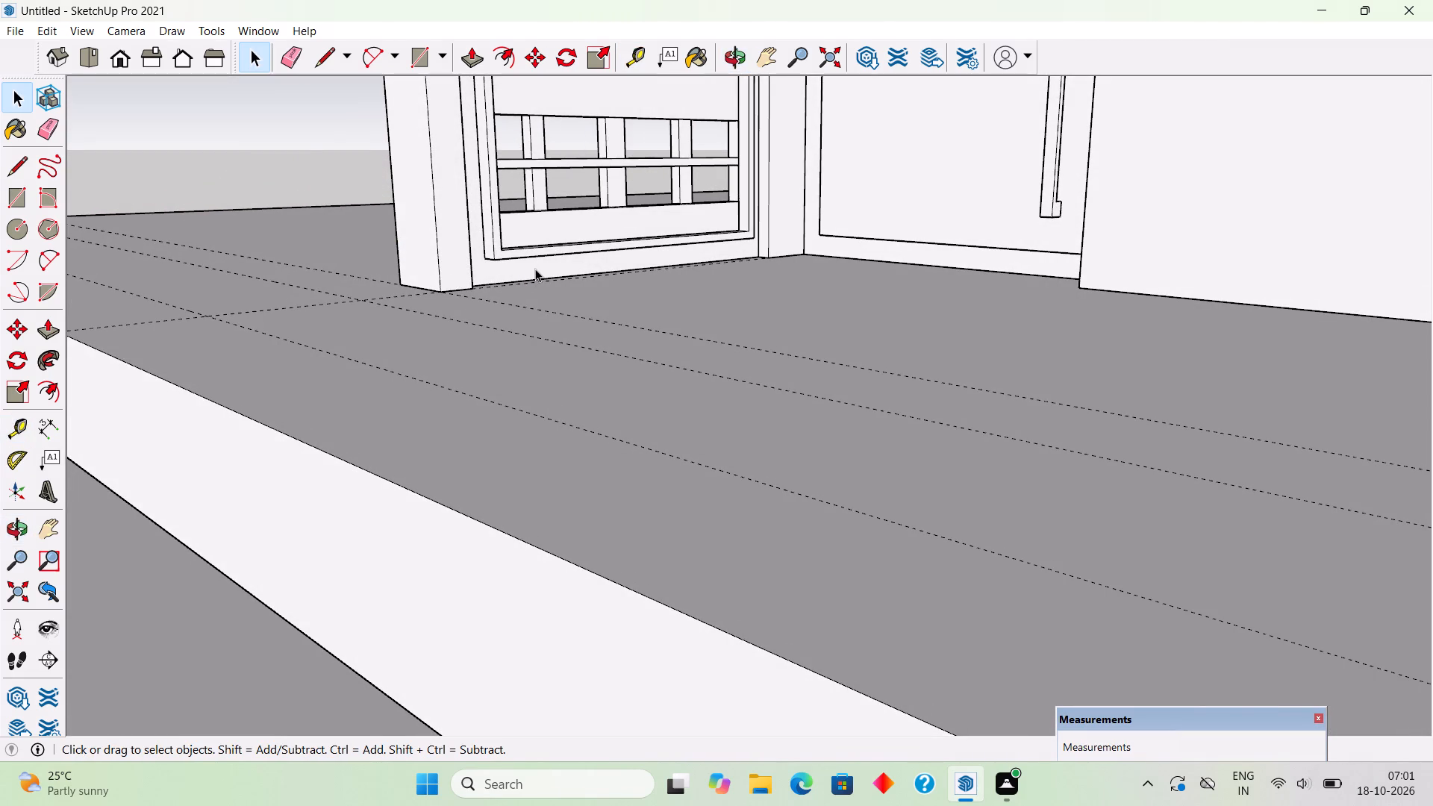
Move the barred panel in the side wall 2" through the wall's thickness, away from the entrance door side.
left_click(536, 243)
middle_click_drag(536, 243, 569, 306)
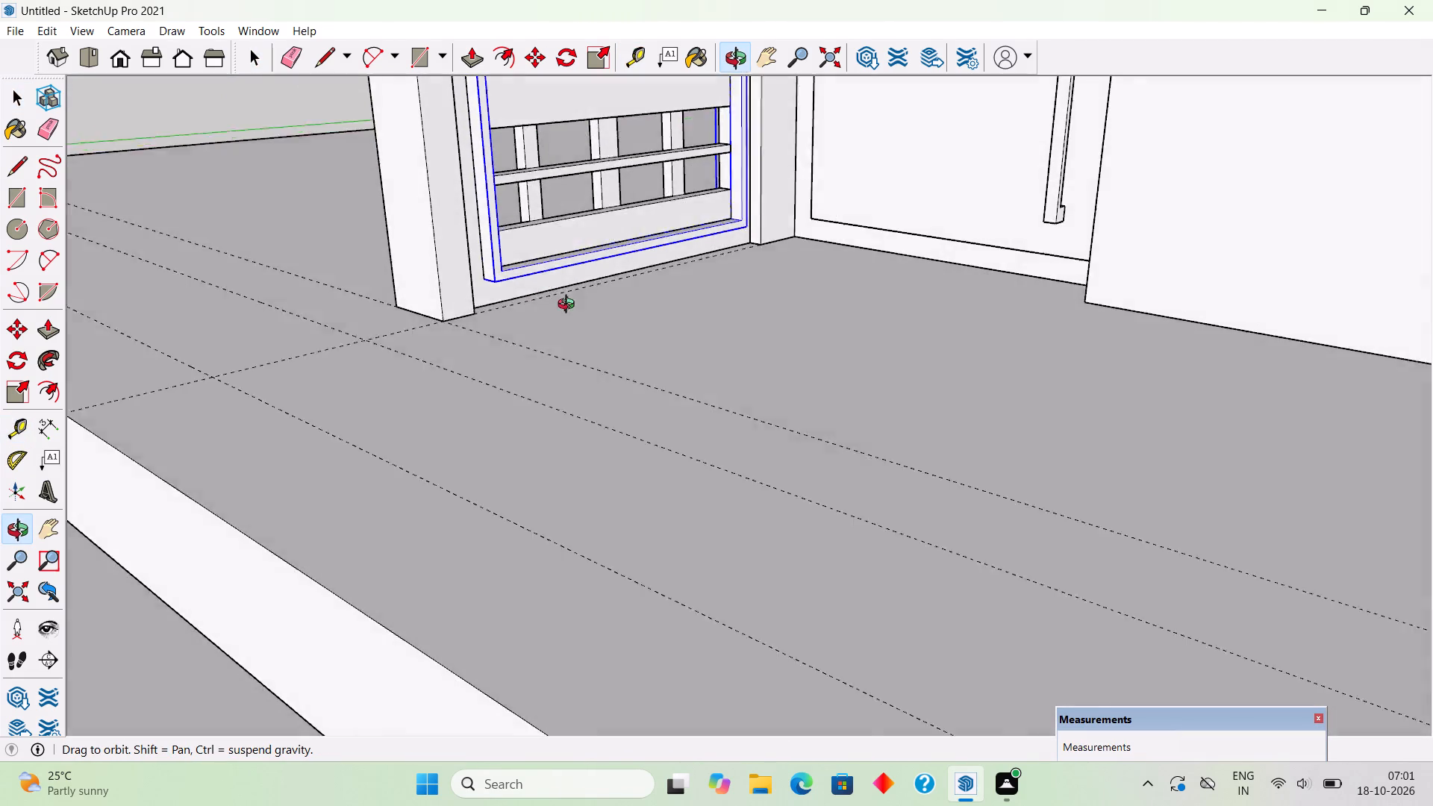
middle_click_drag(569, 306, 622, 360)
left_click(547, 263, "ctrl")
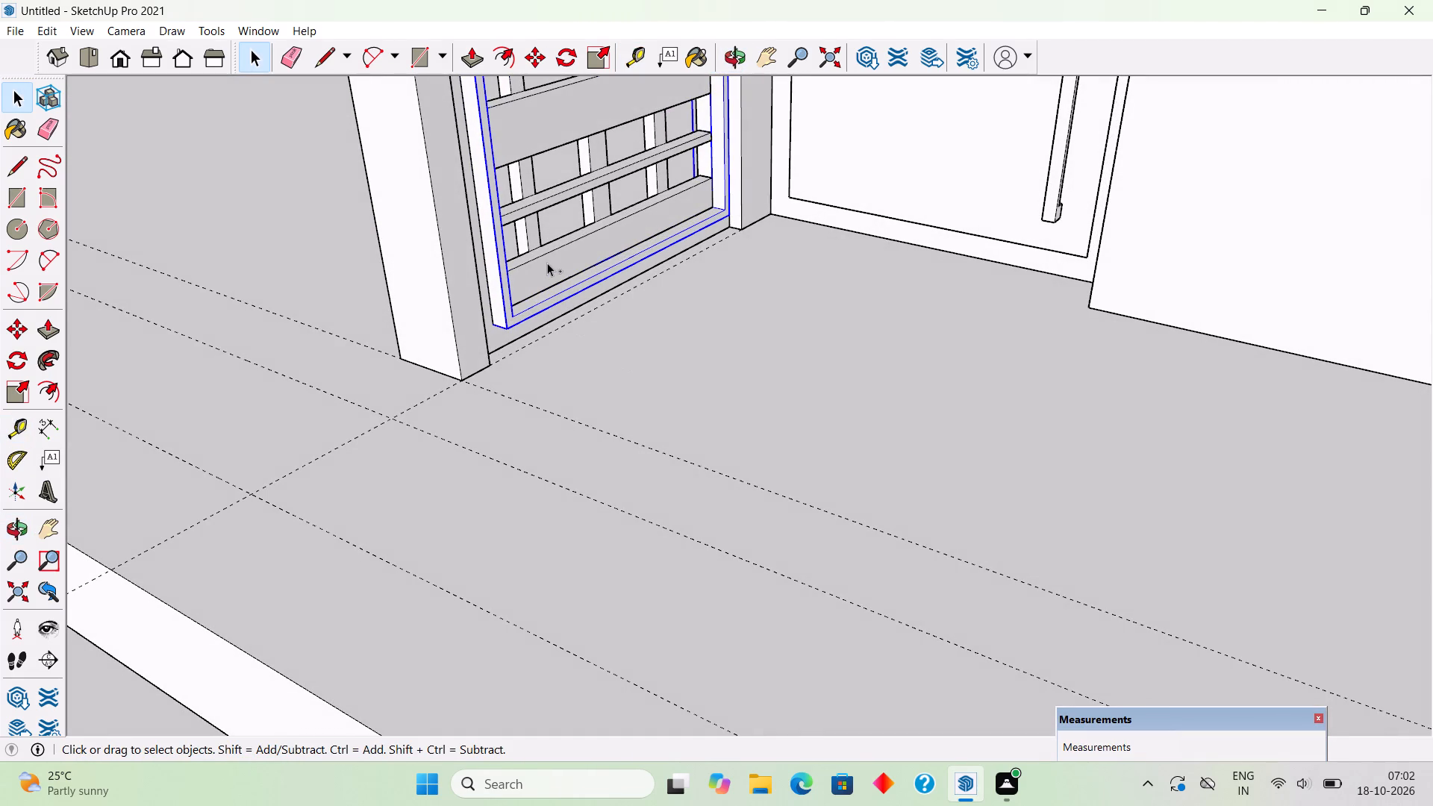
scroll(707, 210, "up", 11)
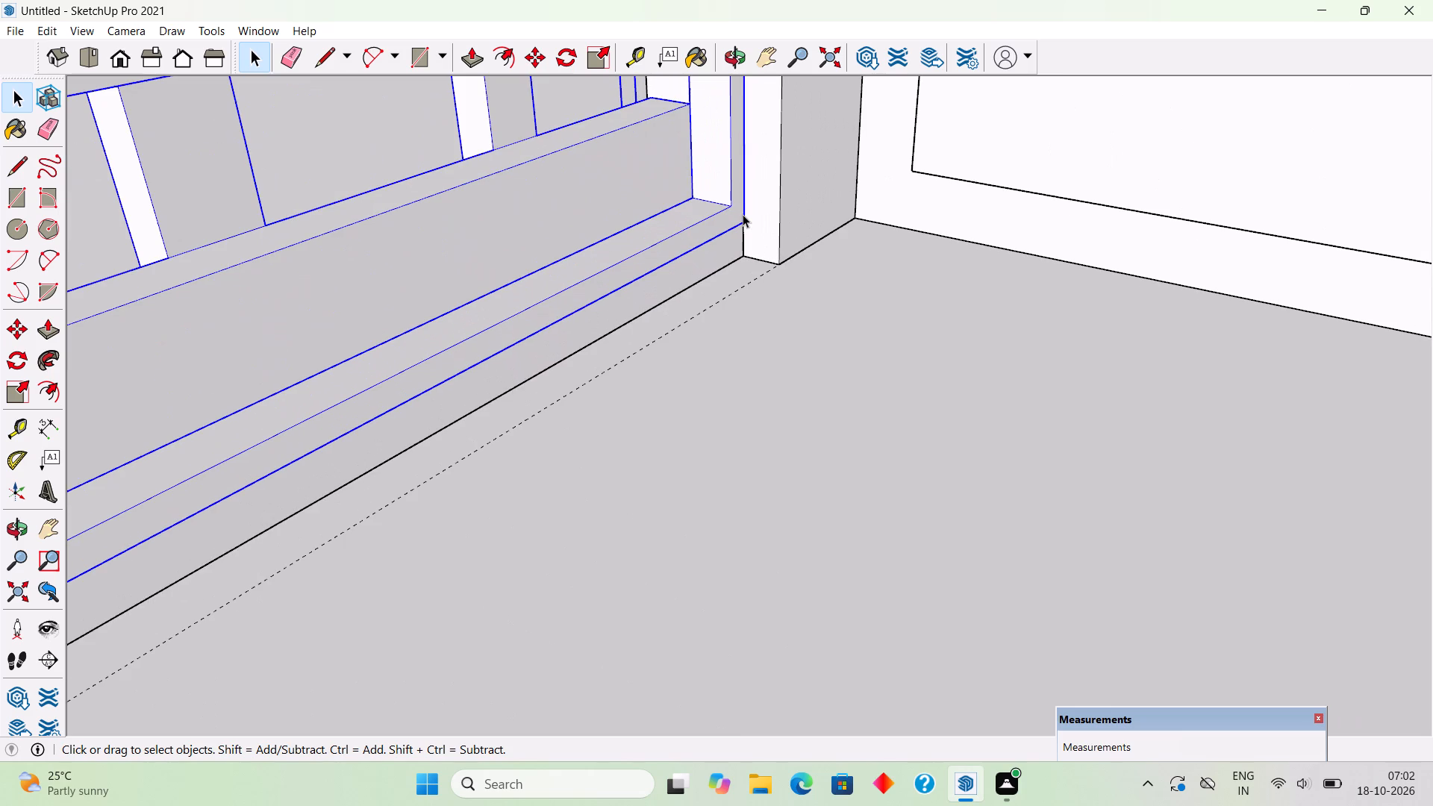
key("m")
left_click(746, 229)
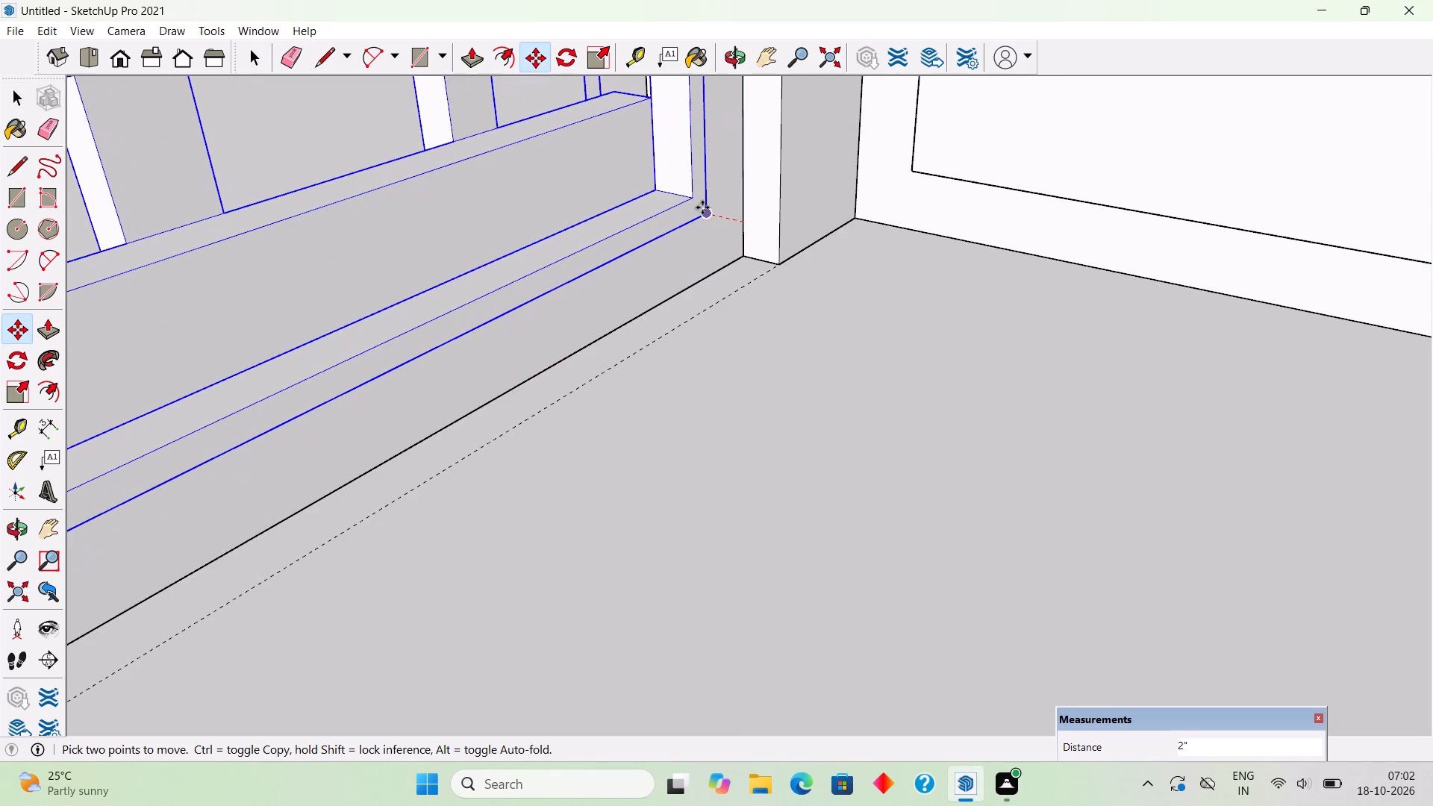
left_click(702, 207)
scroll(702, 207, "down", 15)
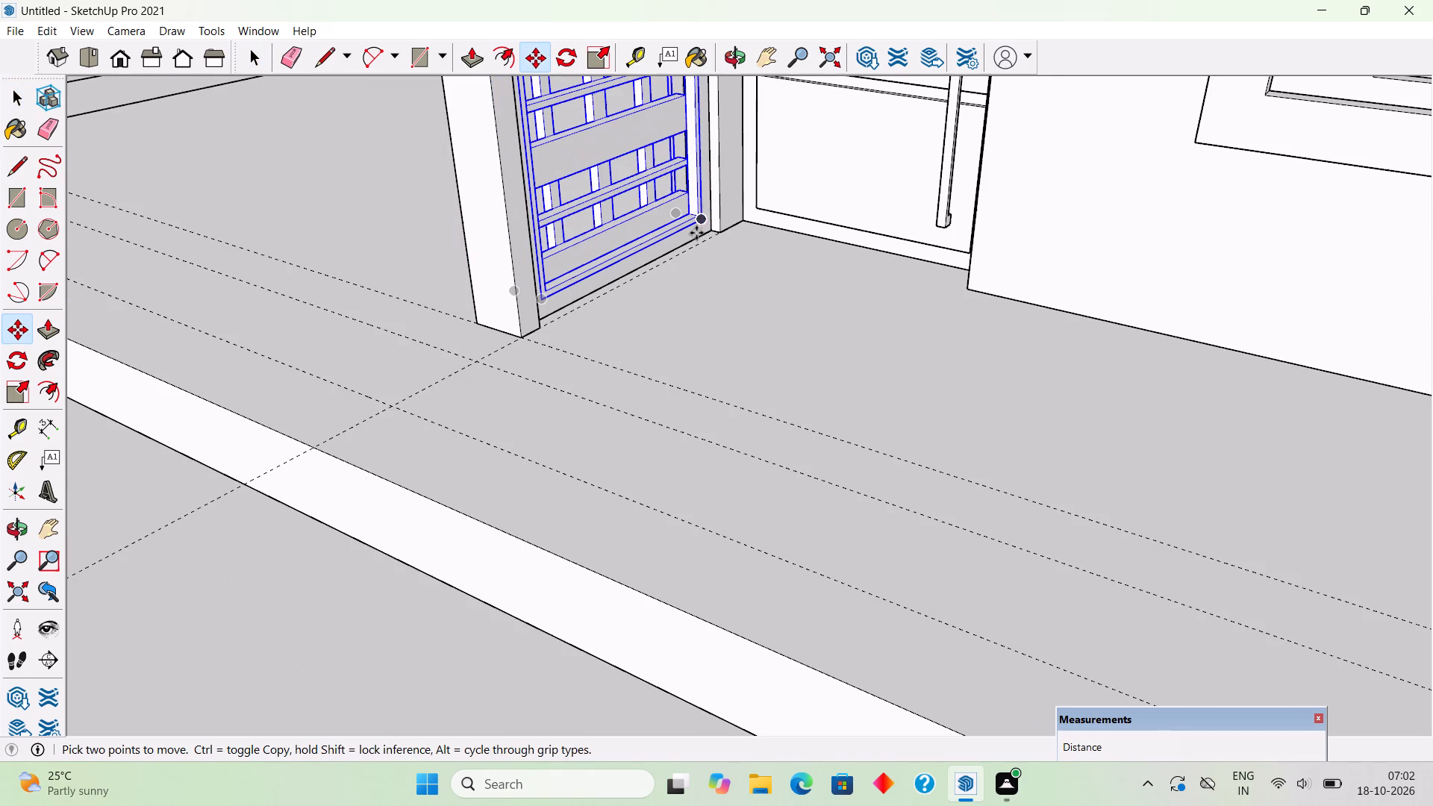
key("space")
Inside its group, pull the surround's face on the side wall's far side out to line up with the barred panel, and exit the group.
middle_click_drag(487, 327, 1036, 310)
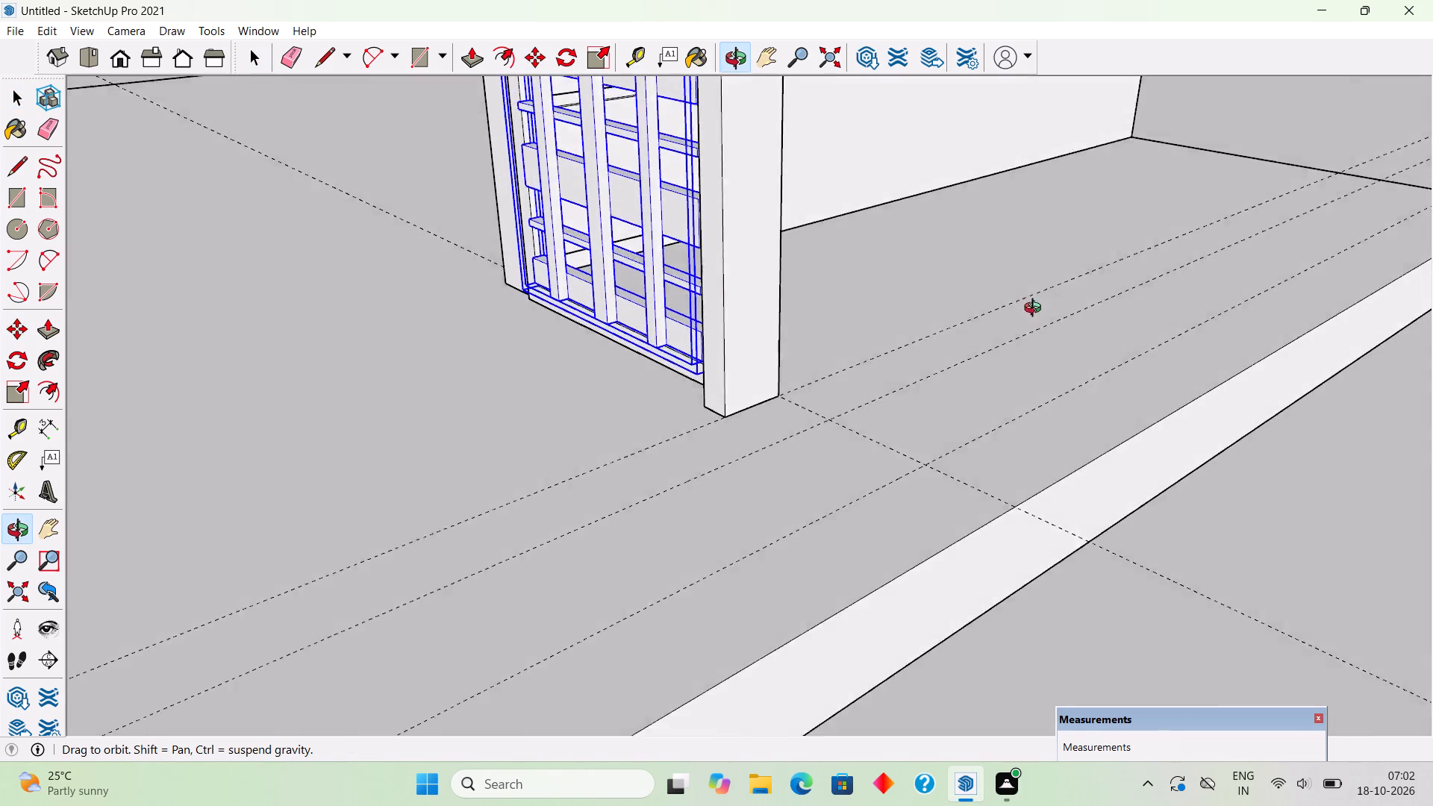
middle_click_drag(1036, 310, 1302, 199)
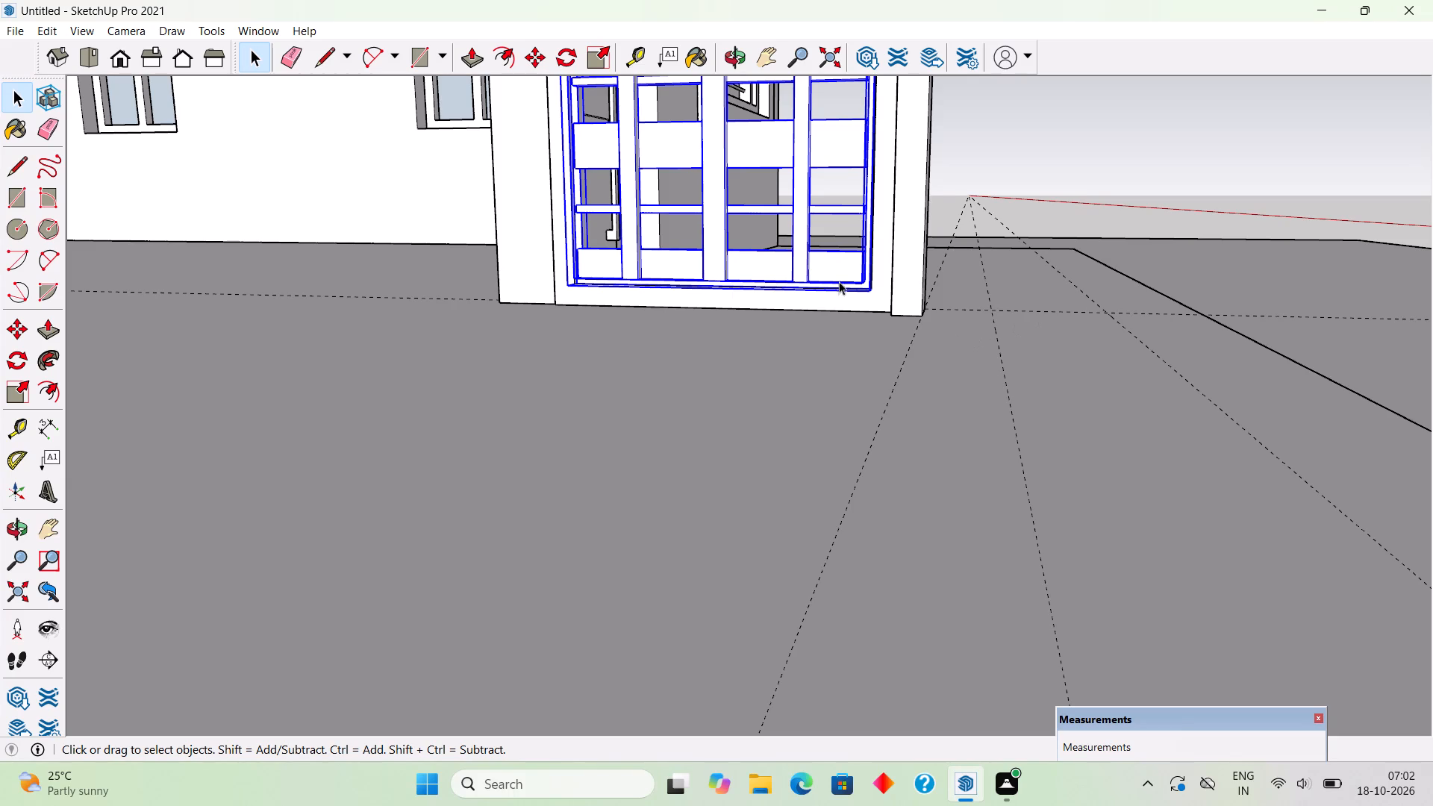
triple_click(848, 302)
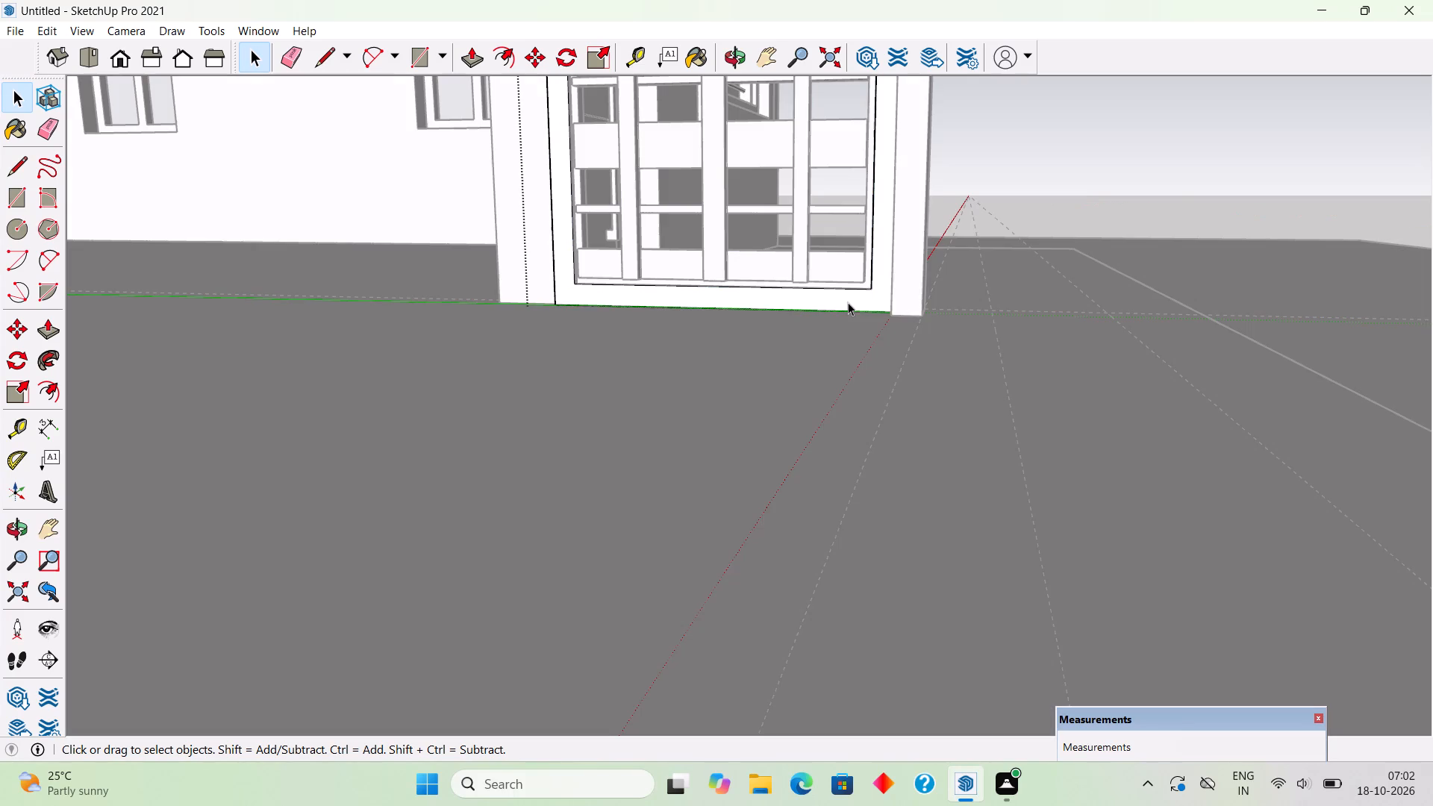
key("p")
left_click(848, 302)
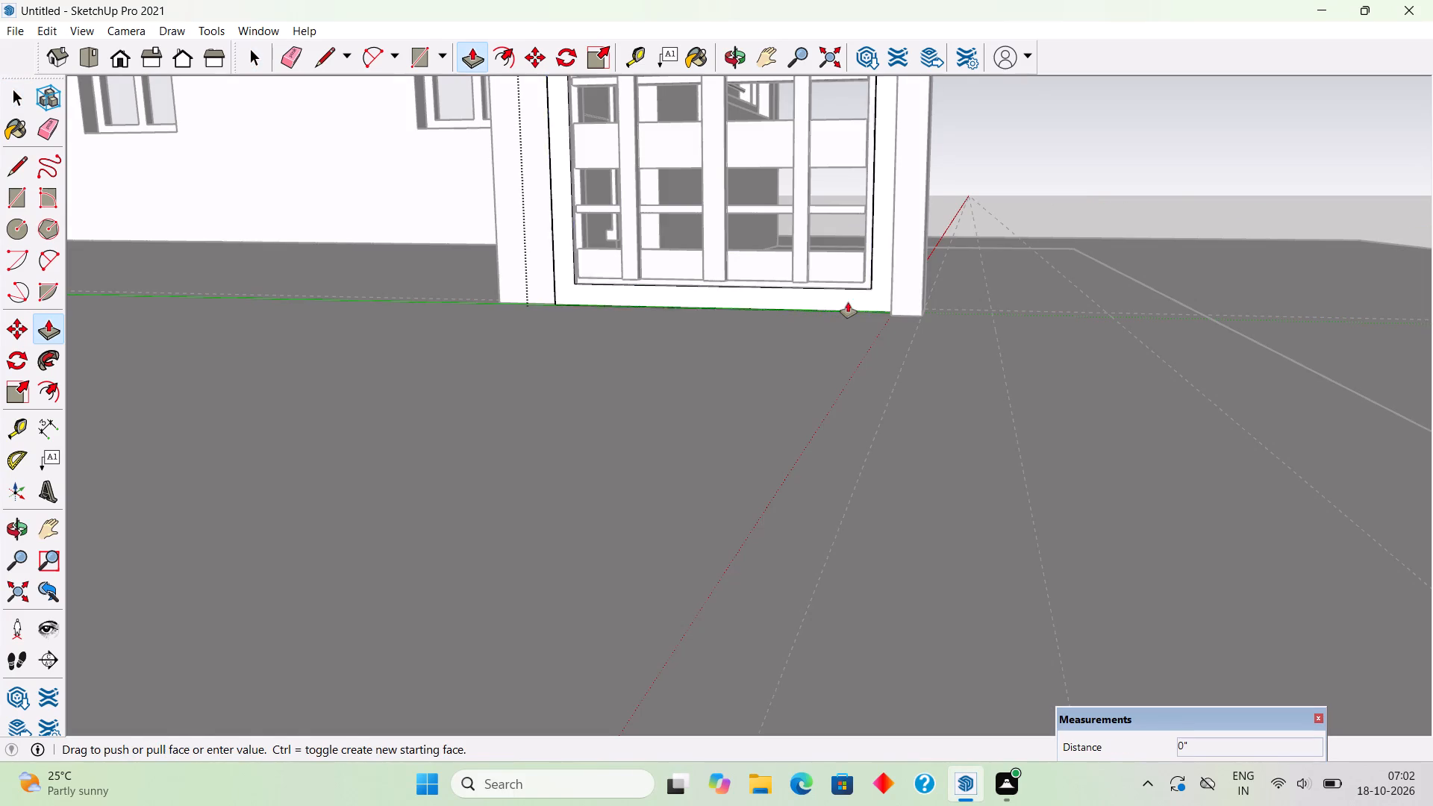
left_click(805, 257)
key("space")
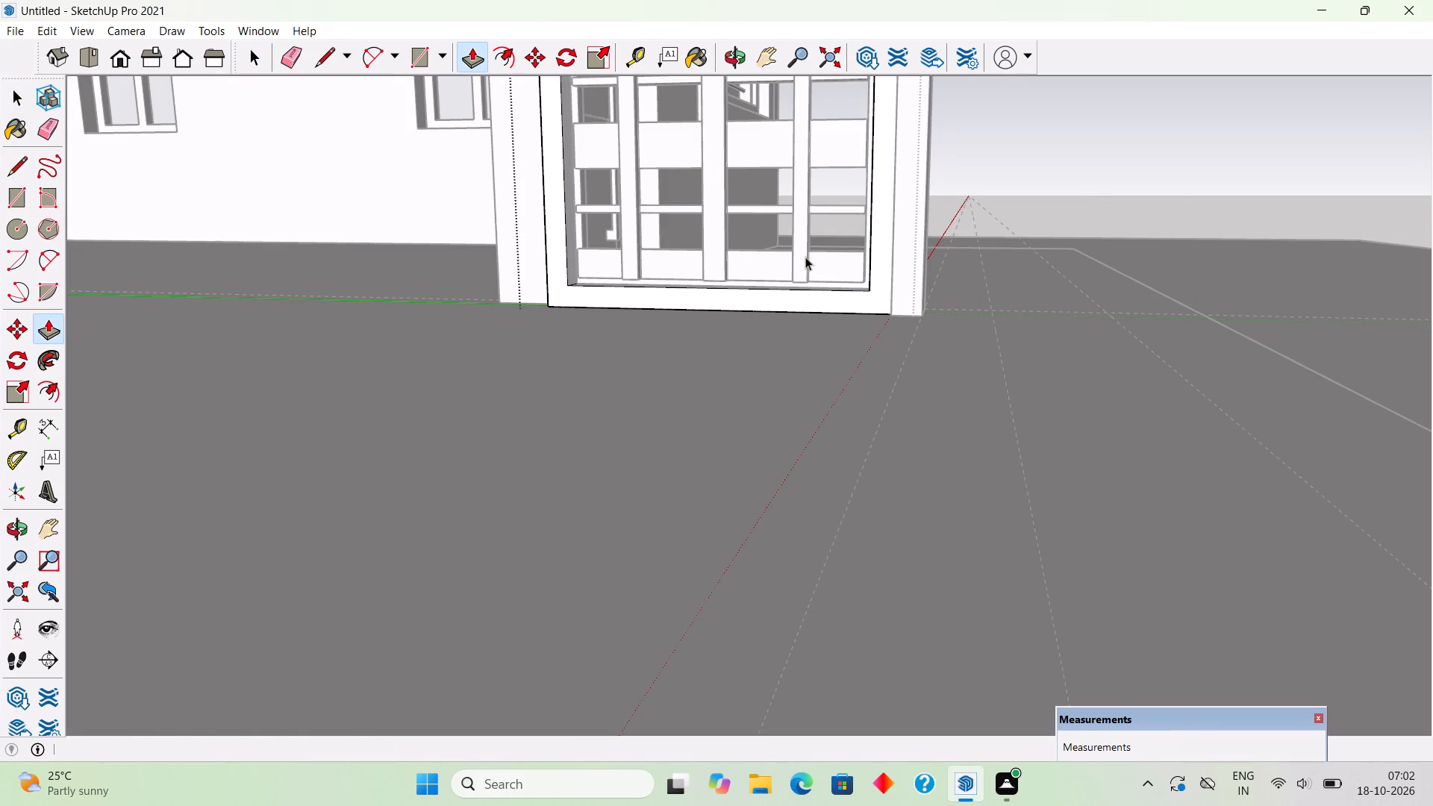
left_click(954, 155)
Draw a rectangle on the plinth between the two guides 9" apart, from the plinth's side edge to the perpendicular guide.
middle_click_drag(922, 253, 566, 318)
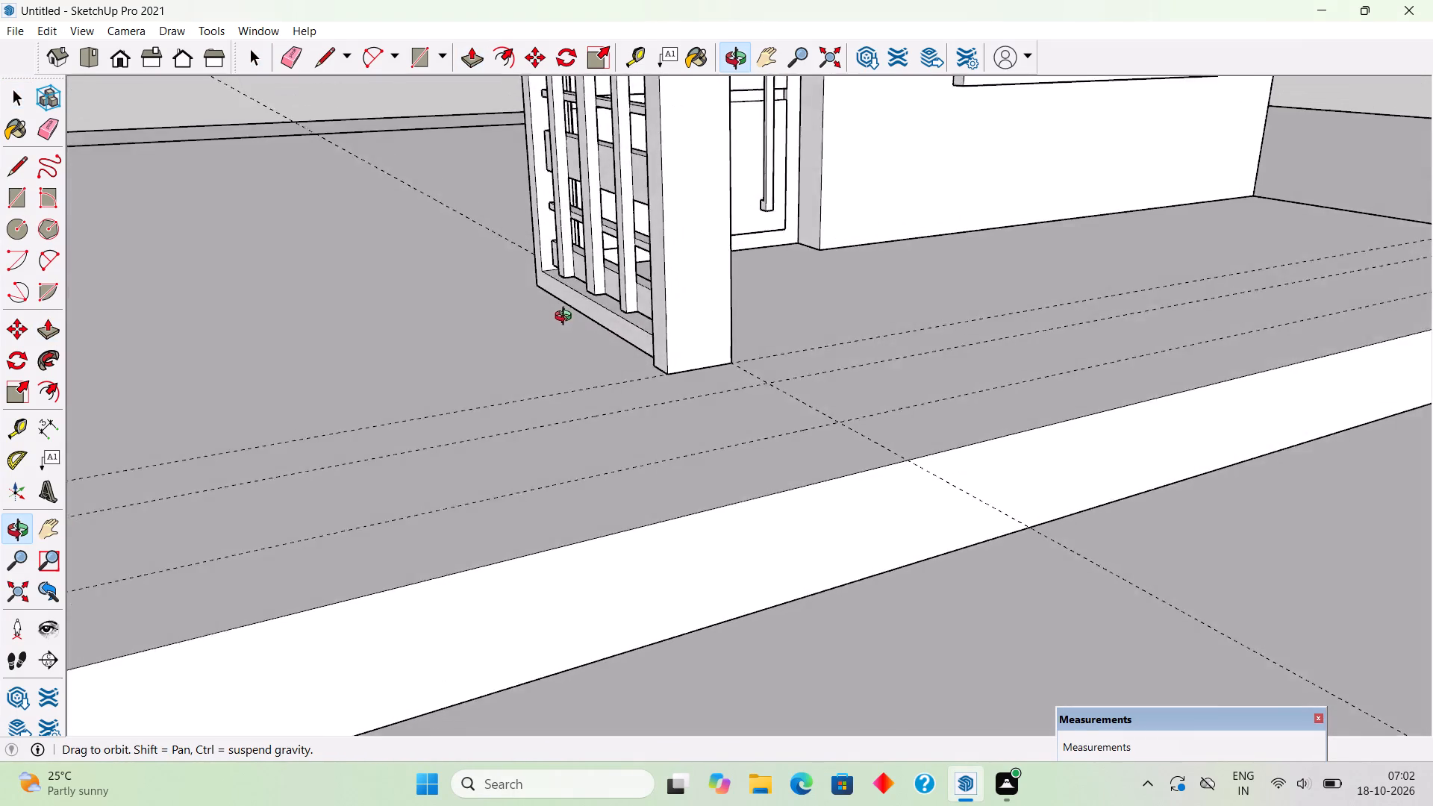
middle_click_drag(566, 318, 566, 318)
scroll(566, 318, "down", 8)
middle_click_drag(617, 359, 23, 423)
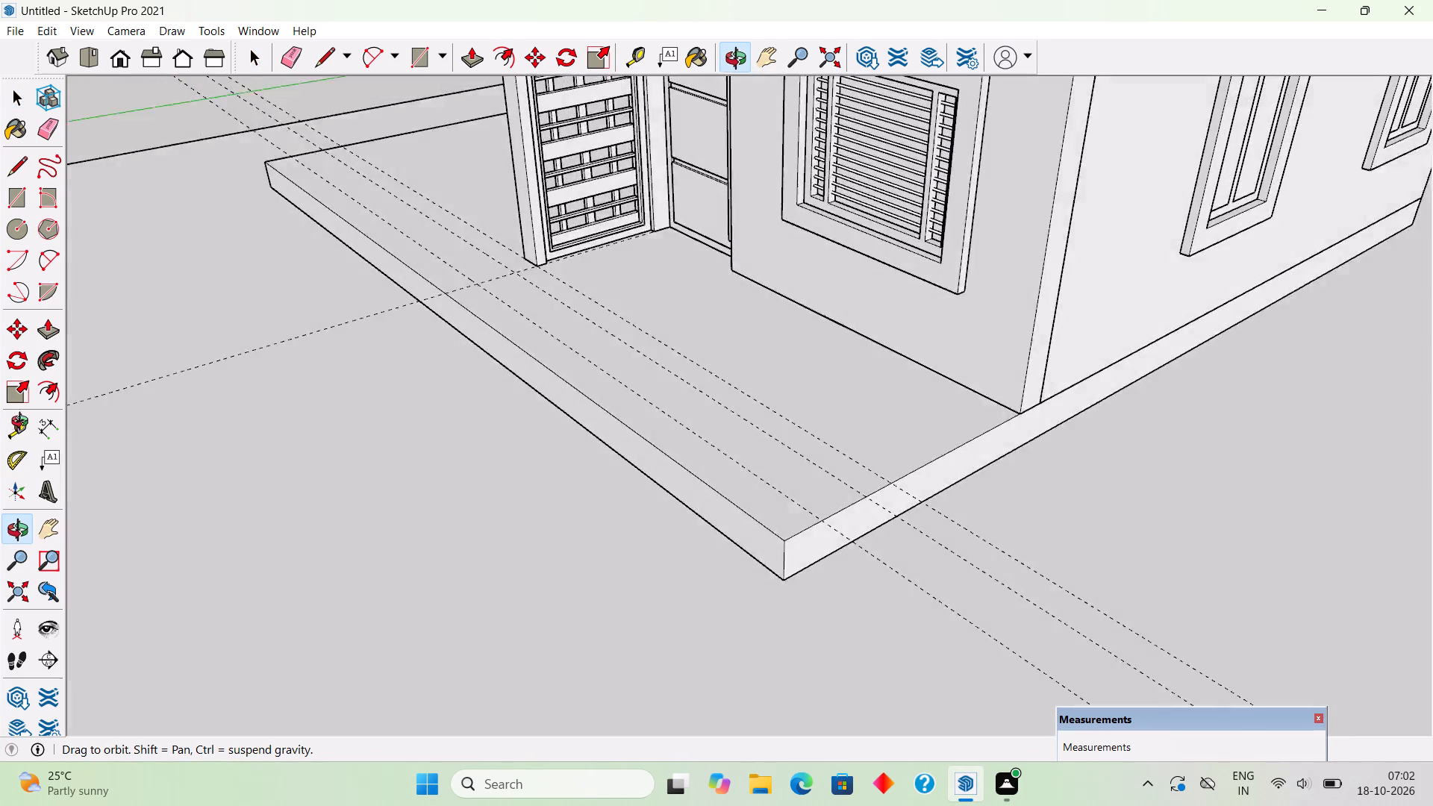
middle_click_drag(23, 423, 205, 433)
scroll(191, 449, "down", 5)
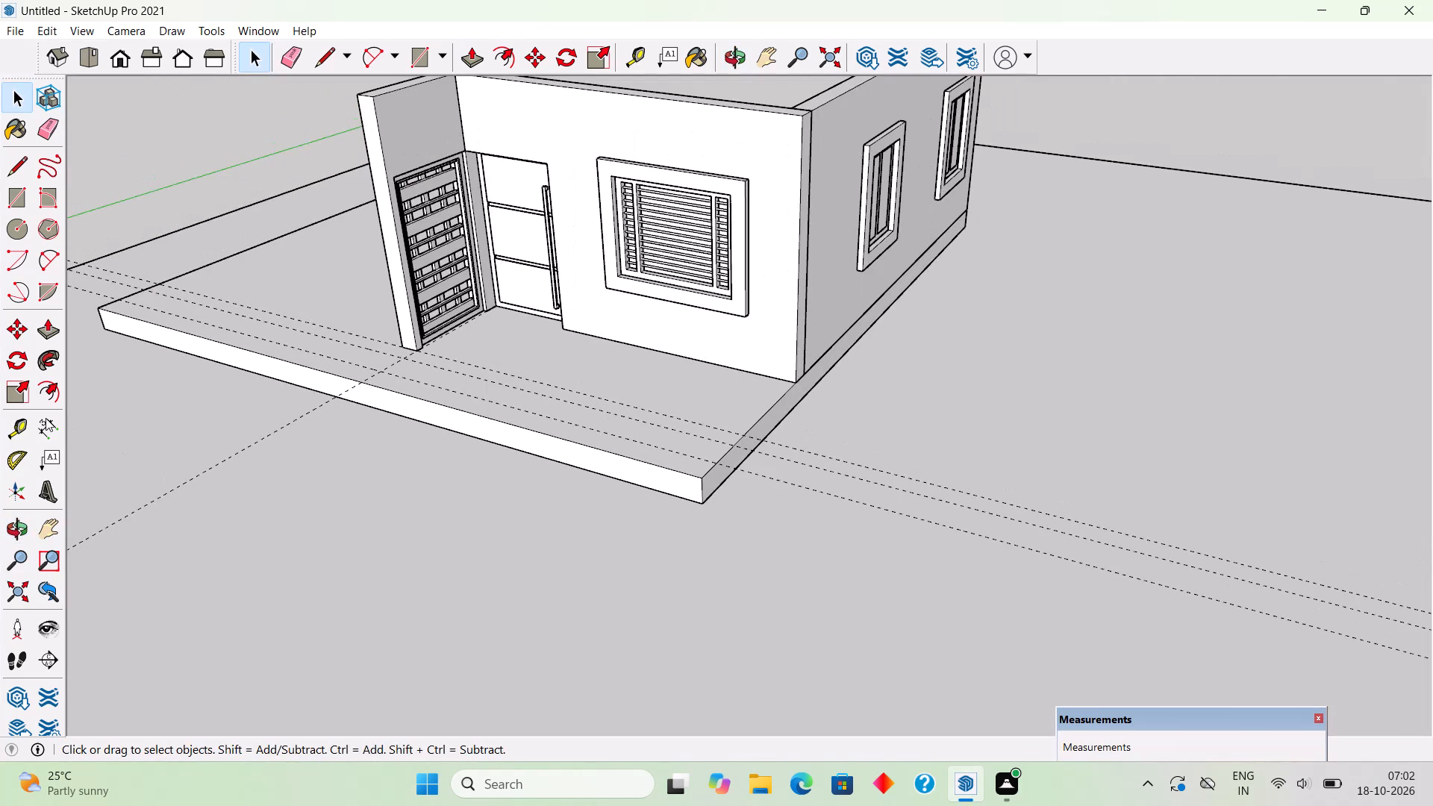
scroll(166, 349, "down", 4)
scroll(87, 307, "up", 7)
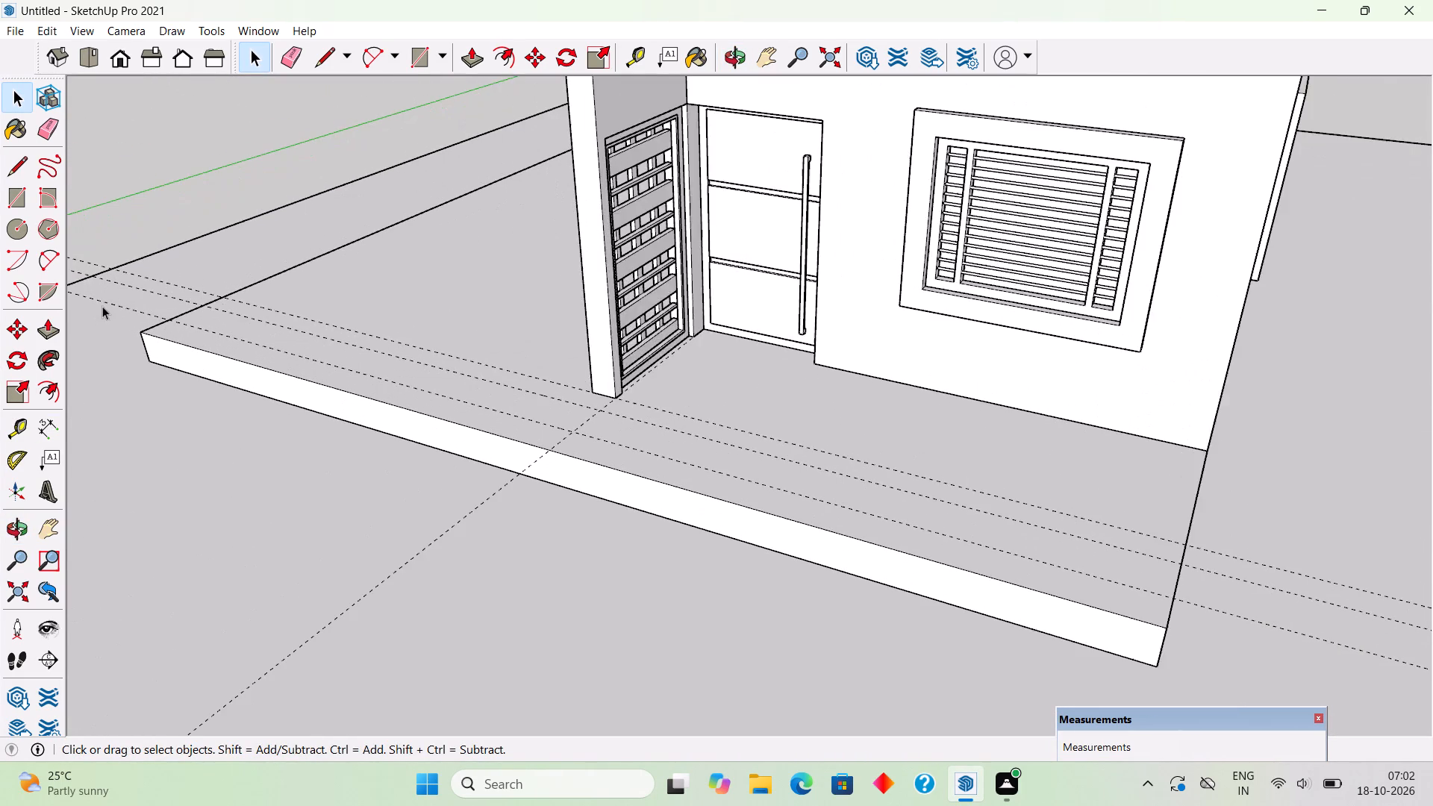
scroll(109, 306, "up", 3)
middle_click_drag(217, 410, 328, 465)
scroll(328, 465, "down", 3)
key("r")
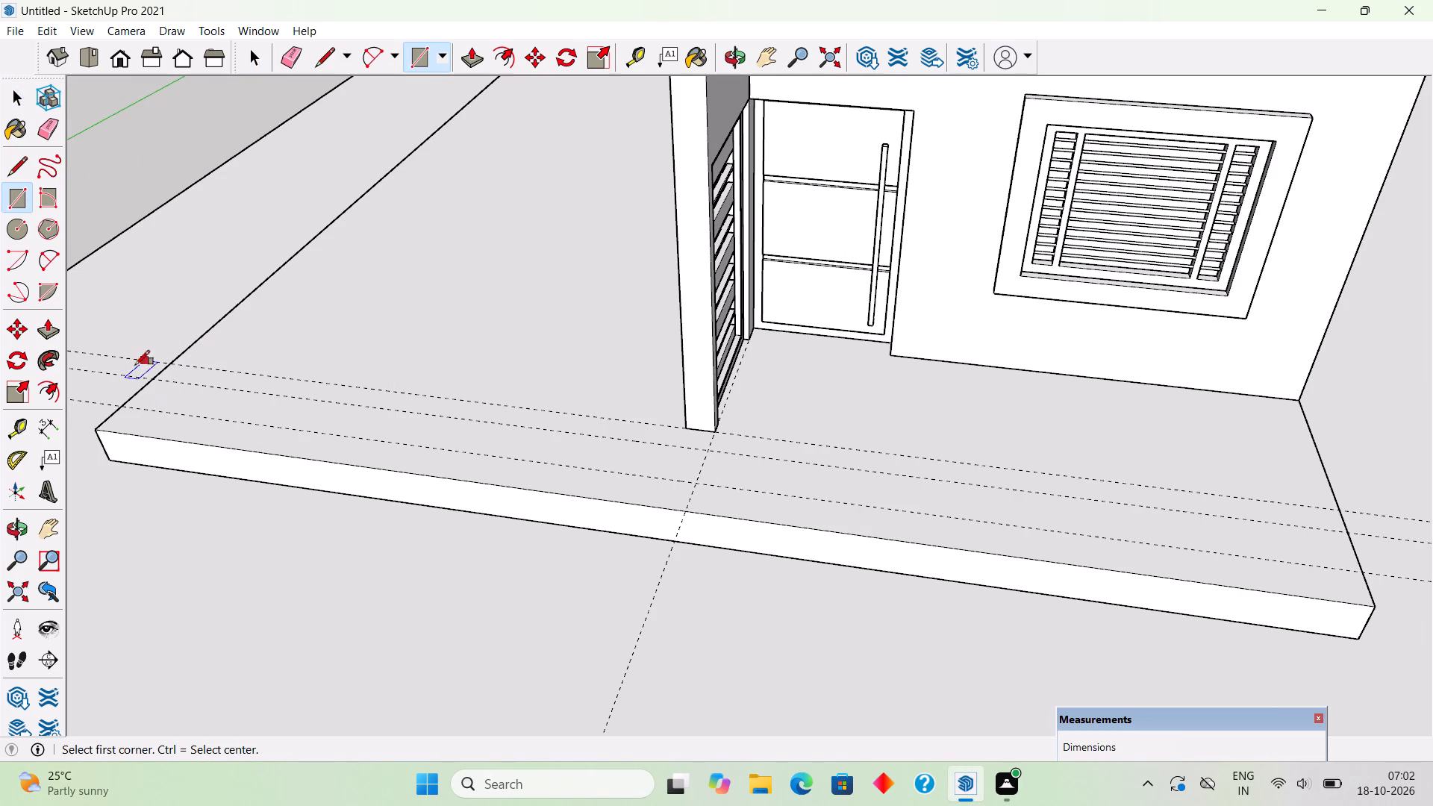
left_click(168, 366)
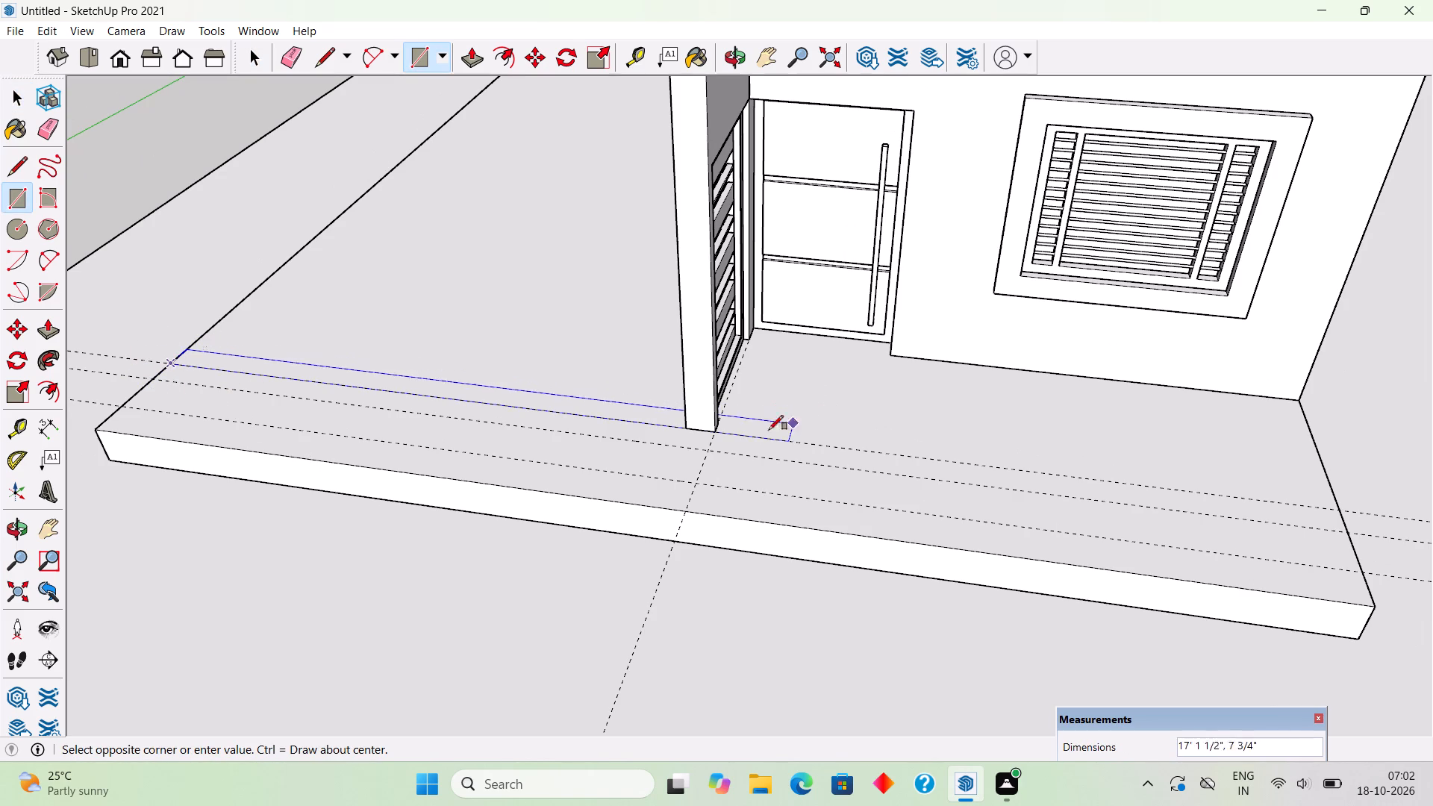
left_click(708, 452)
Pull the new strip on the plinth up to the height of the existing side wall to form a front wall.
key("p")
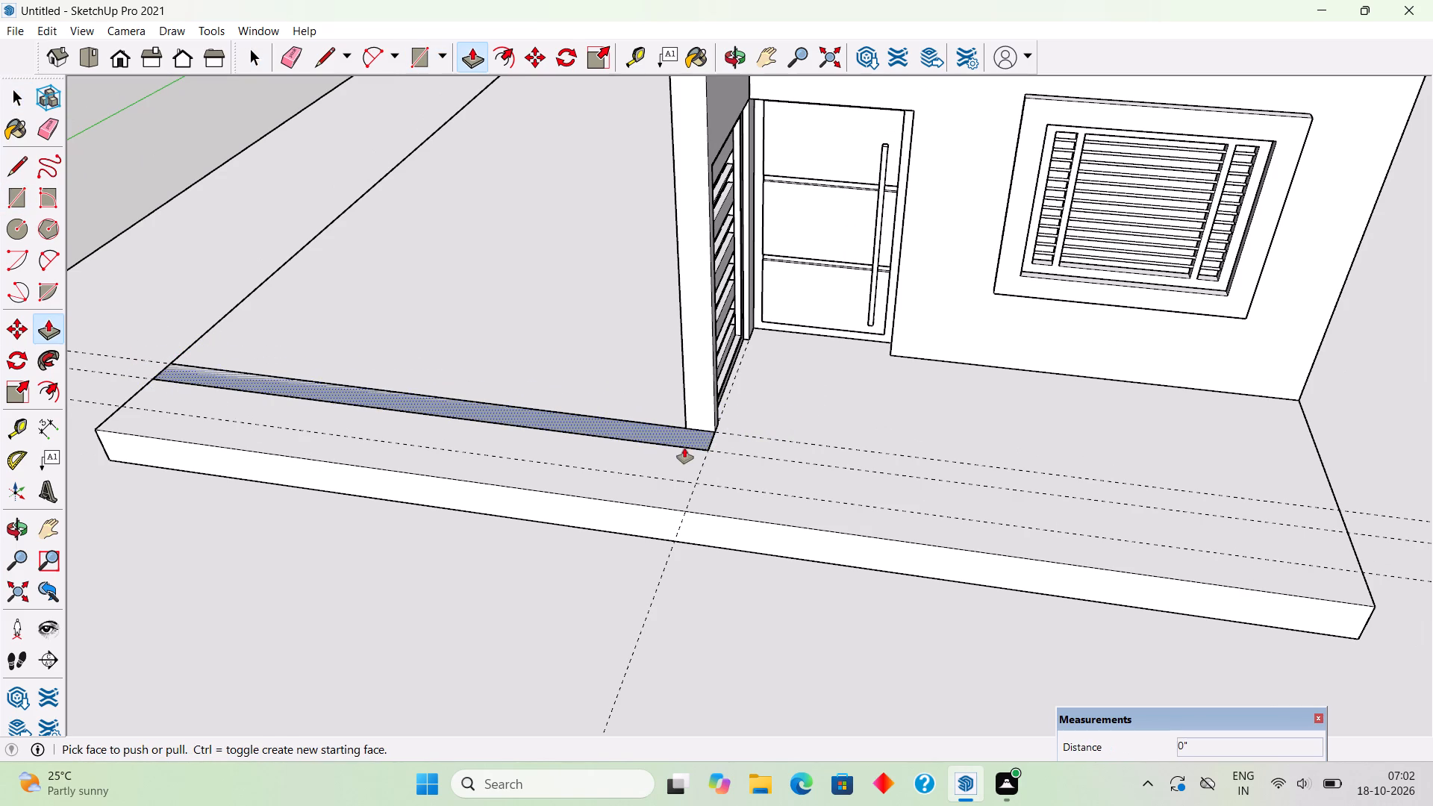
left_click(684, 433)
scroll(684, 428, "down", 7)
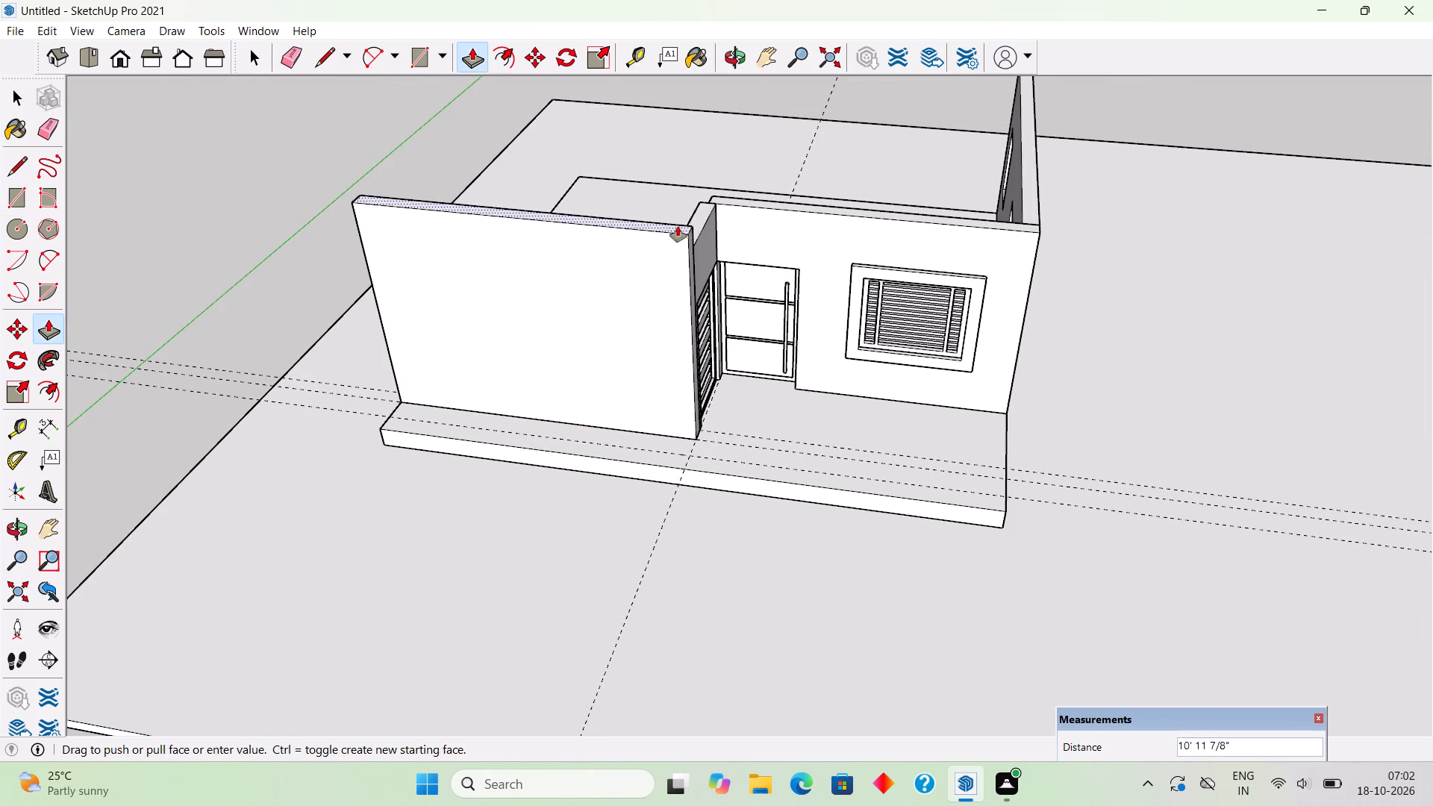
left_click(706, 227)
key("space")
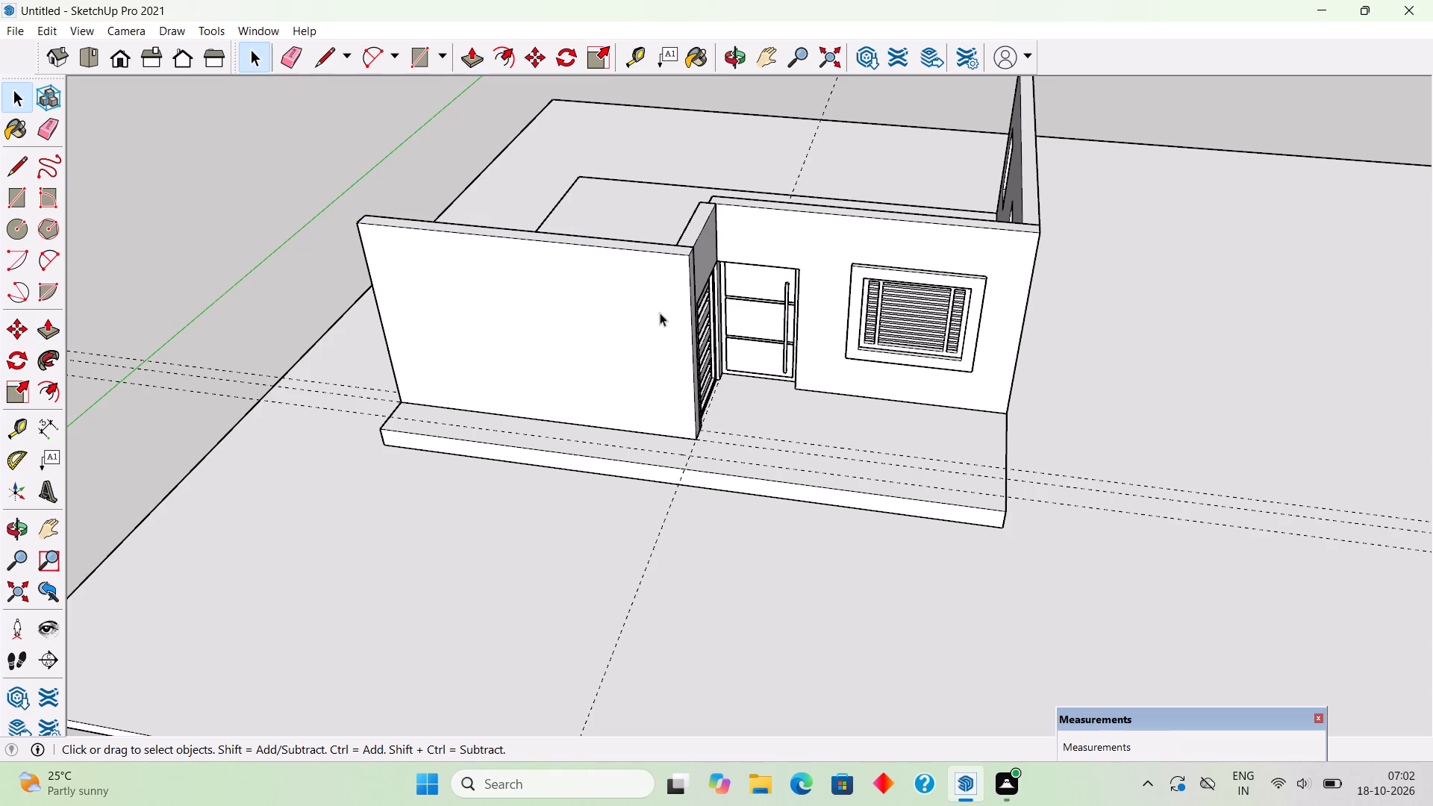
Make the whole new front wall a group and clear the selection.
triple_click(660, 313)
right_click(660, 313)
left_click(717, 475)
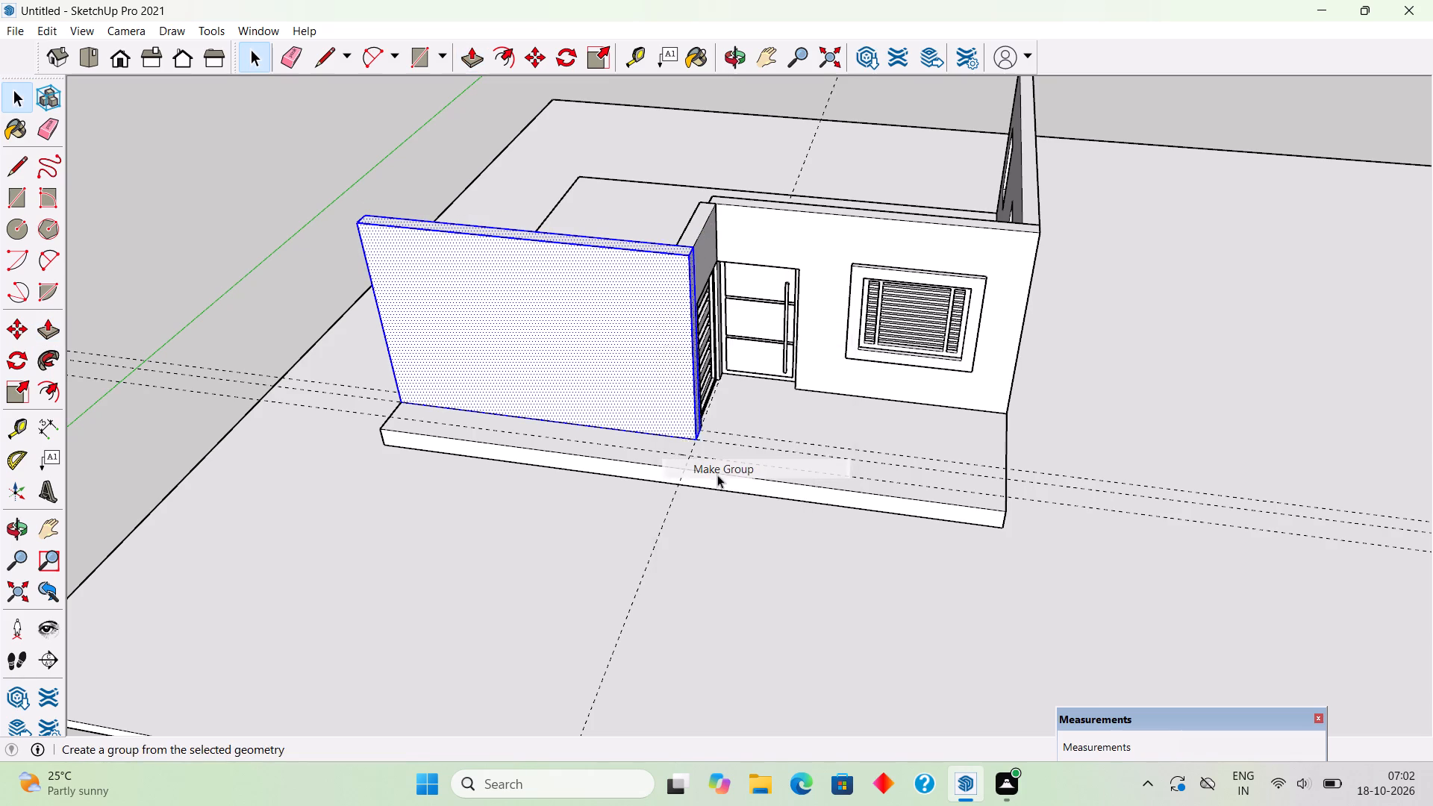
scroll(675, 454, "down", 5)
left_click(429, 363)
Examine the building's exterior from the entrance side and the windowed side, including the new front wall.
middle_click_drag(530, 440, 482, 193)
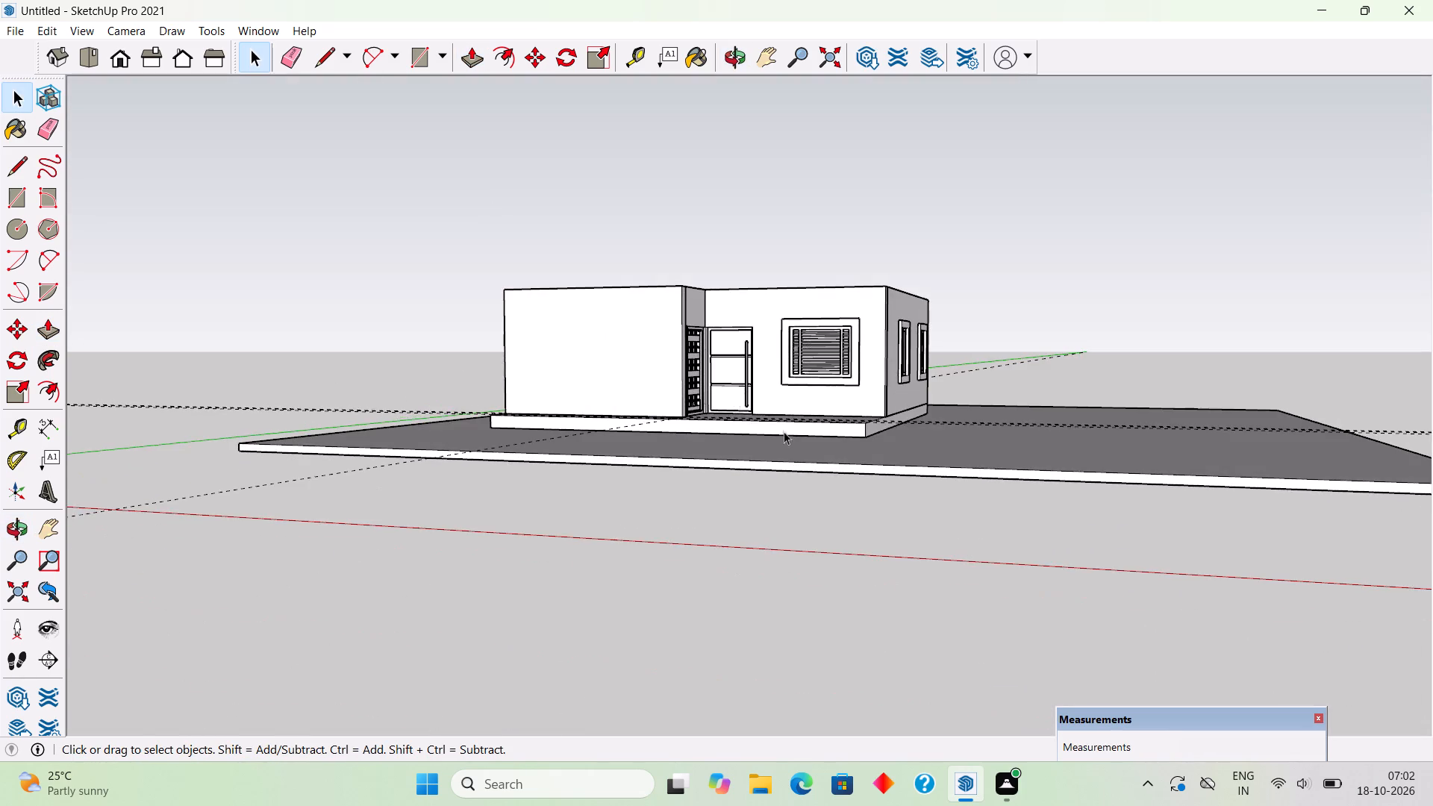
scroll(799, 434, "up", 4)
middle_click_drag(815, 426, 575, 417)
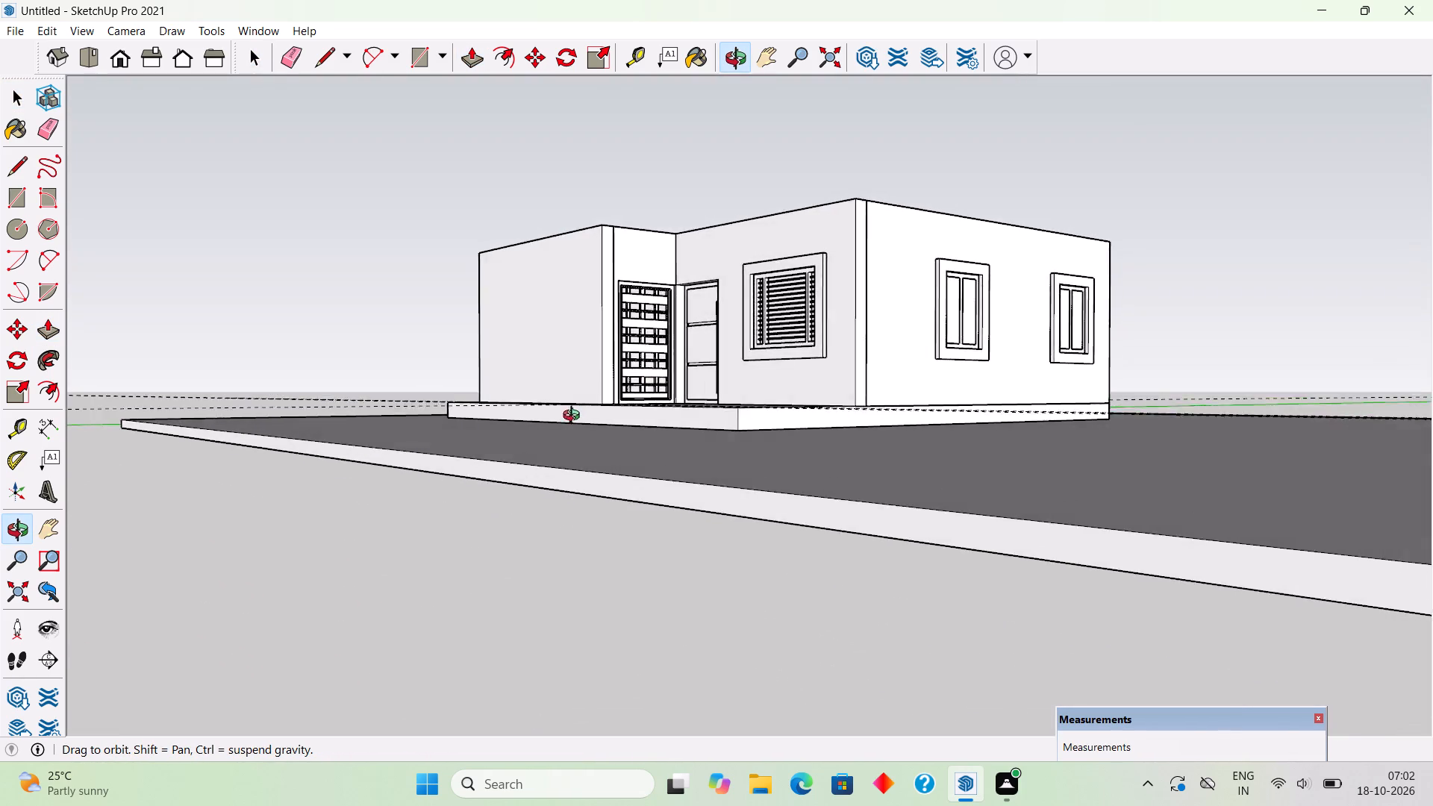
middle_click_drag(575, 417, 572, 424)
scroll(572, 424, "up", 2)
scroll(989, 260, "up", 4)
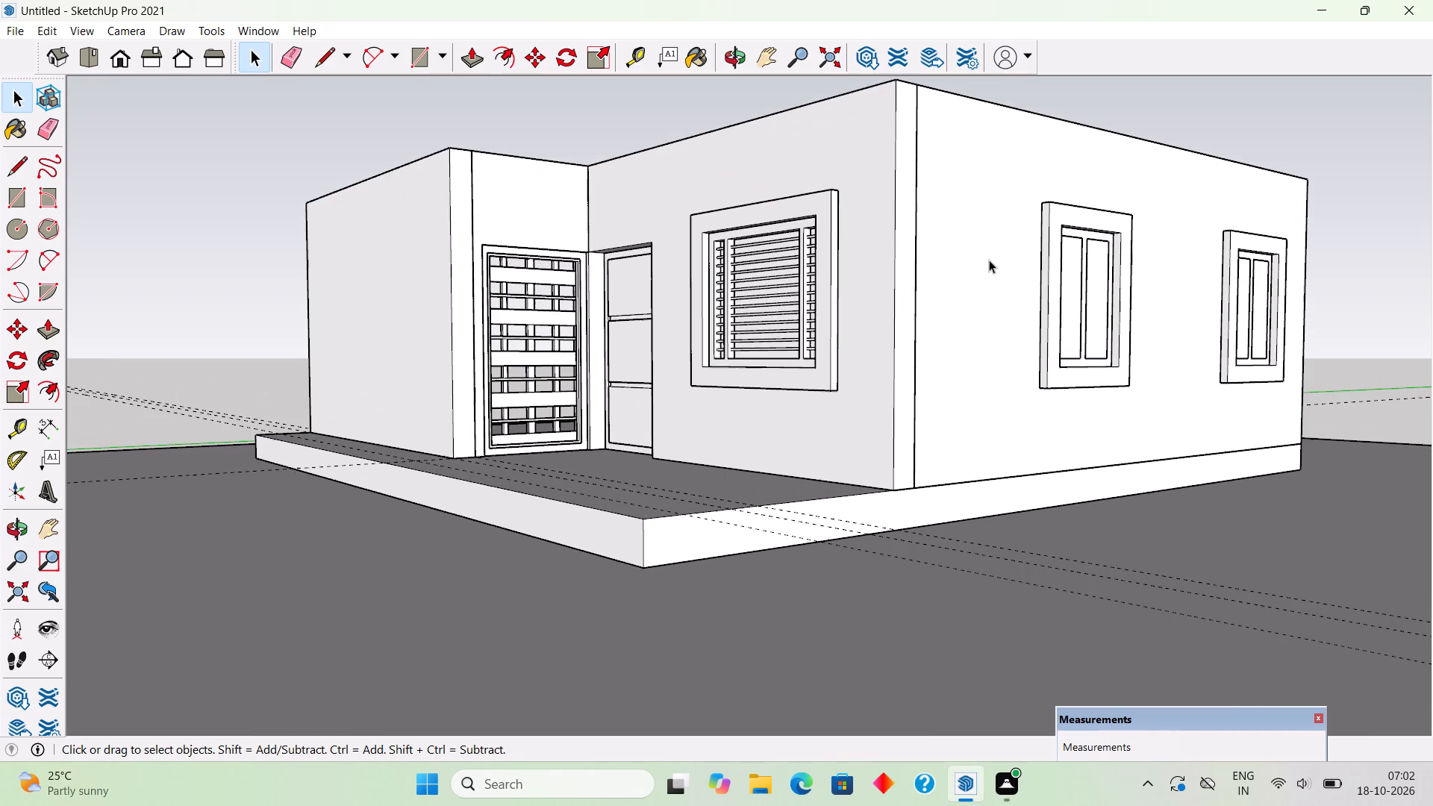
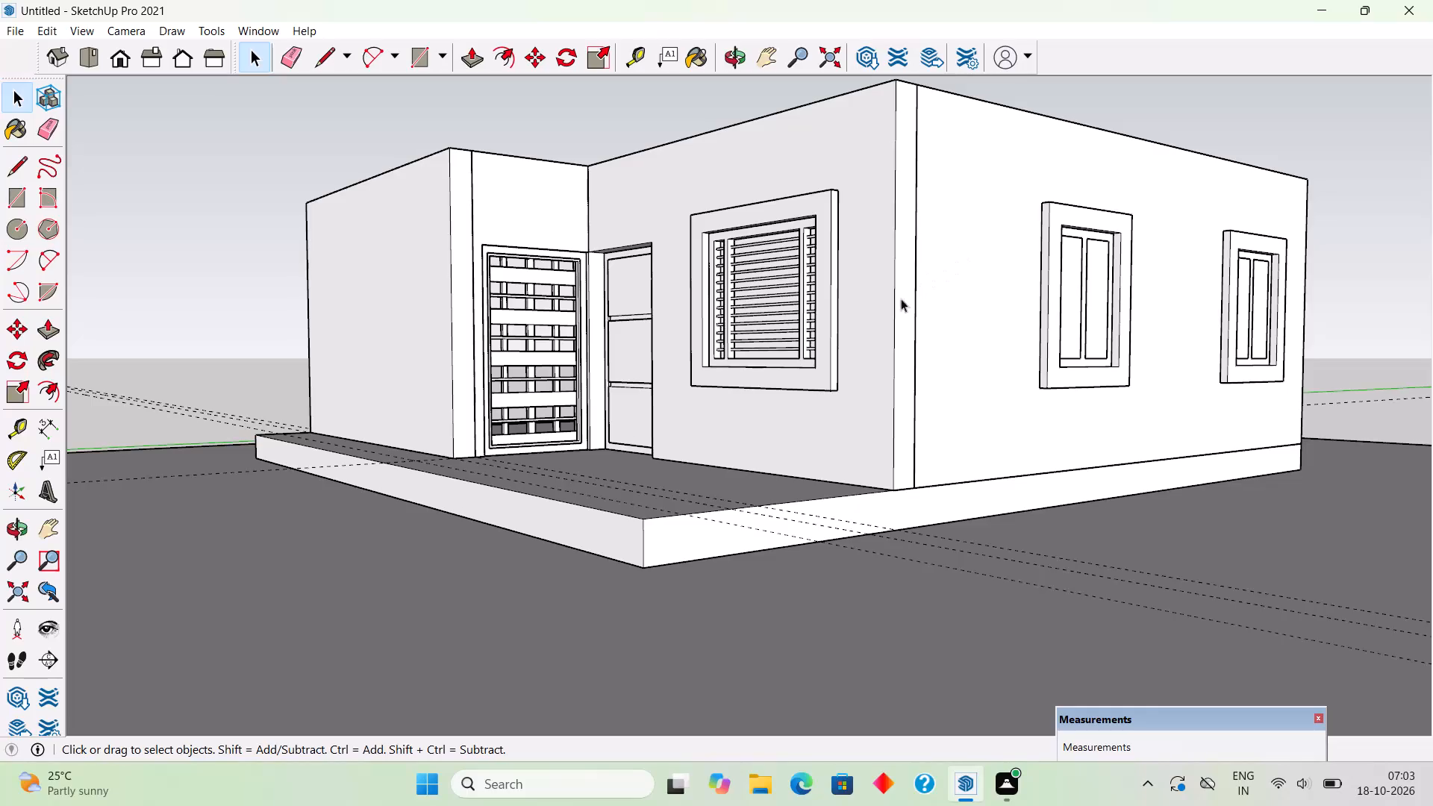
Examine the house's recessed entrance corner, checking the slatted grille, the panelled door and the louvred window beside it.
scroll(861, 330, "down", 9)
scroll(655, 348, "down", 4)
scroll(614, 233, "up", 5)
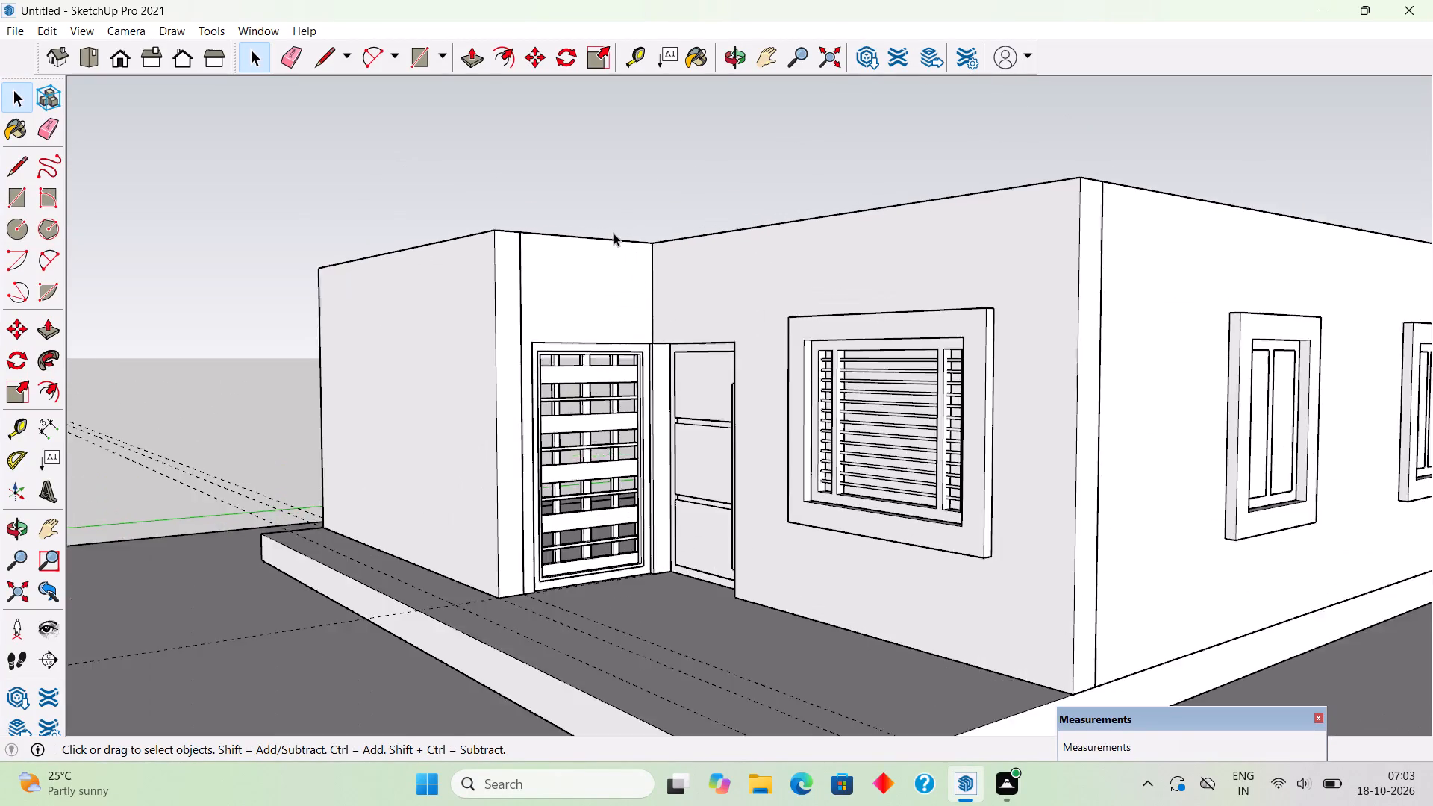
scroll(614, 233, "up", 1)
middle_click_drag(614, 235, 650, 416)
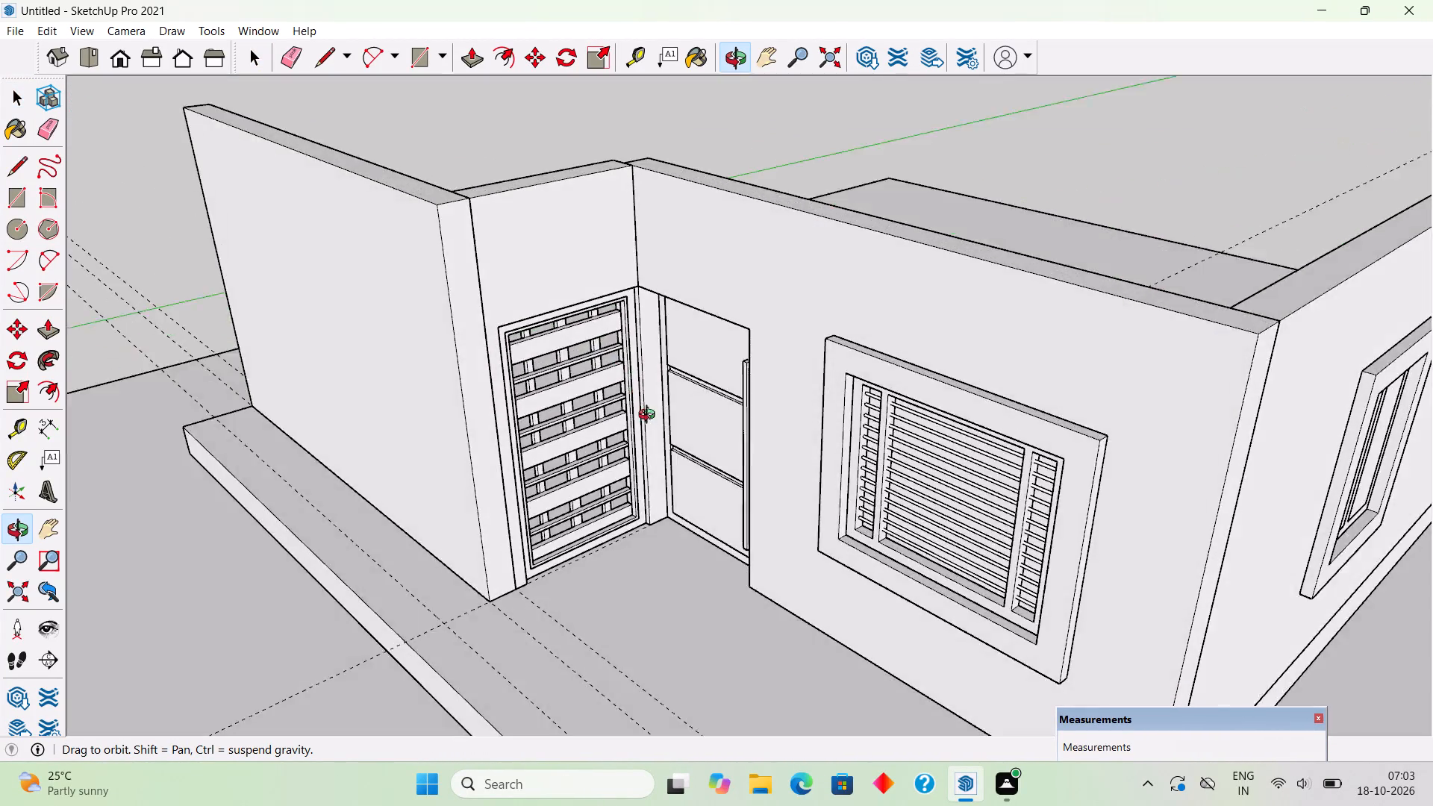
middle_click_drag(650, 416, 343, 250)
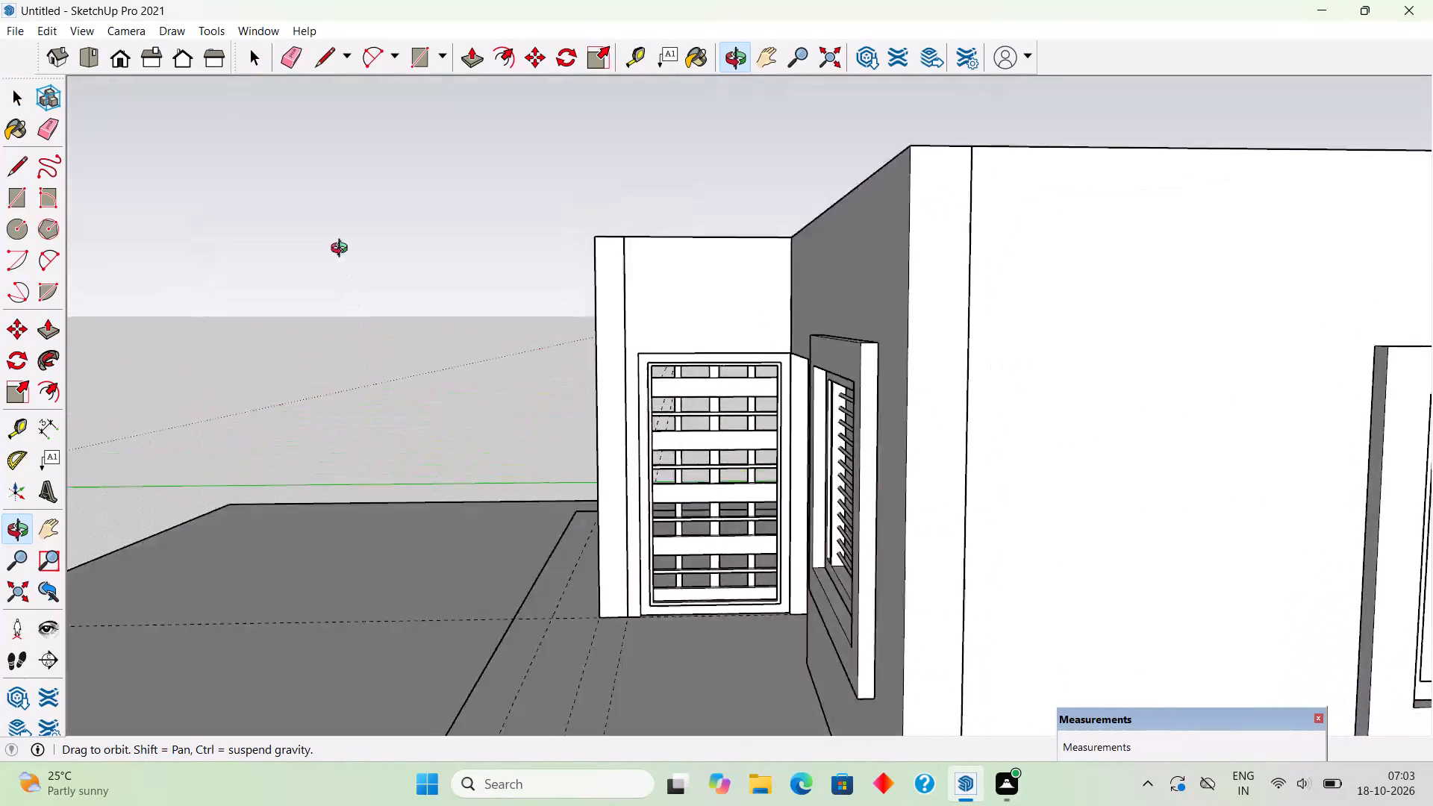
middle_click_drag(343, 250, 691, 388)
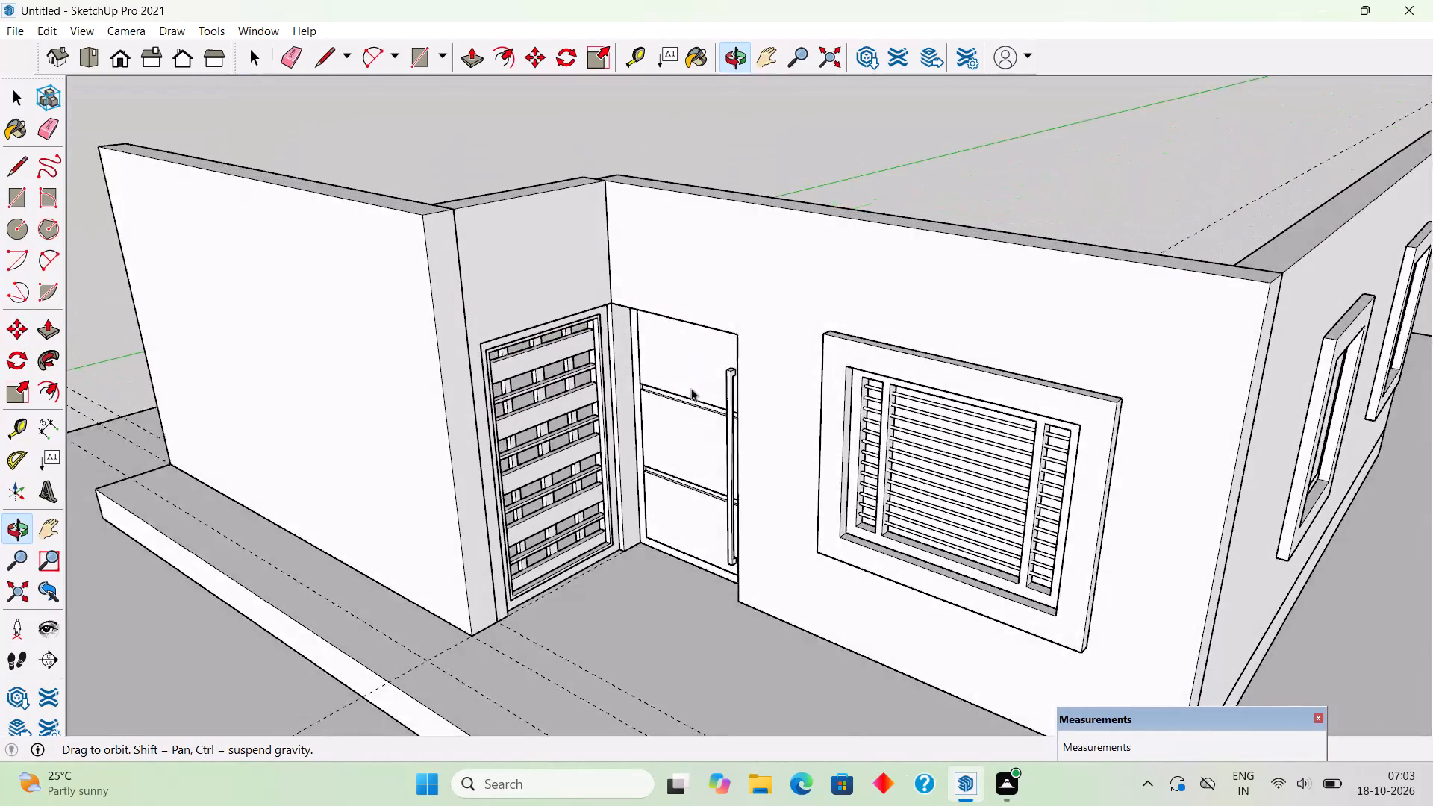
middle_click_drag(691, 388, 696, 386)
scroll(675, 390, "up", 1)
scroll(602, 345, "up", 11)
triple_click(602, 344)
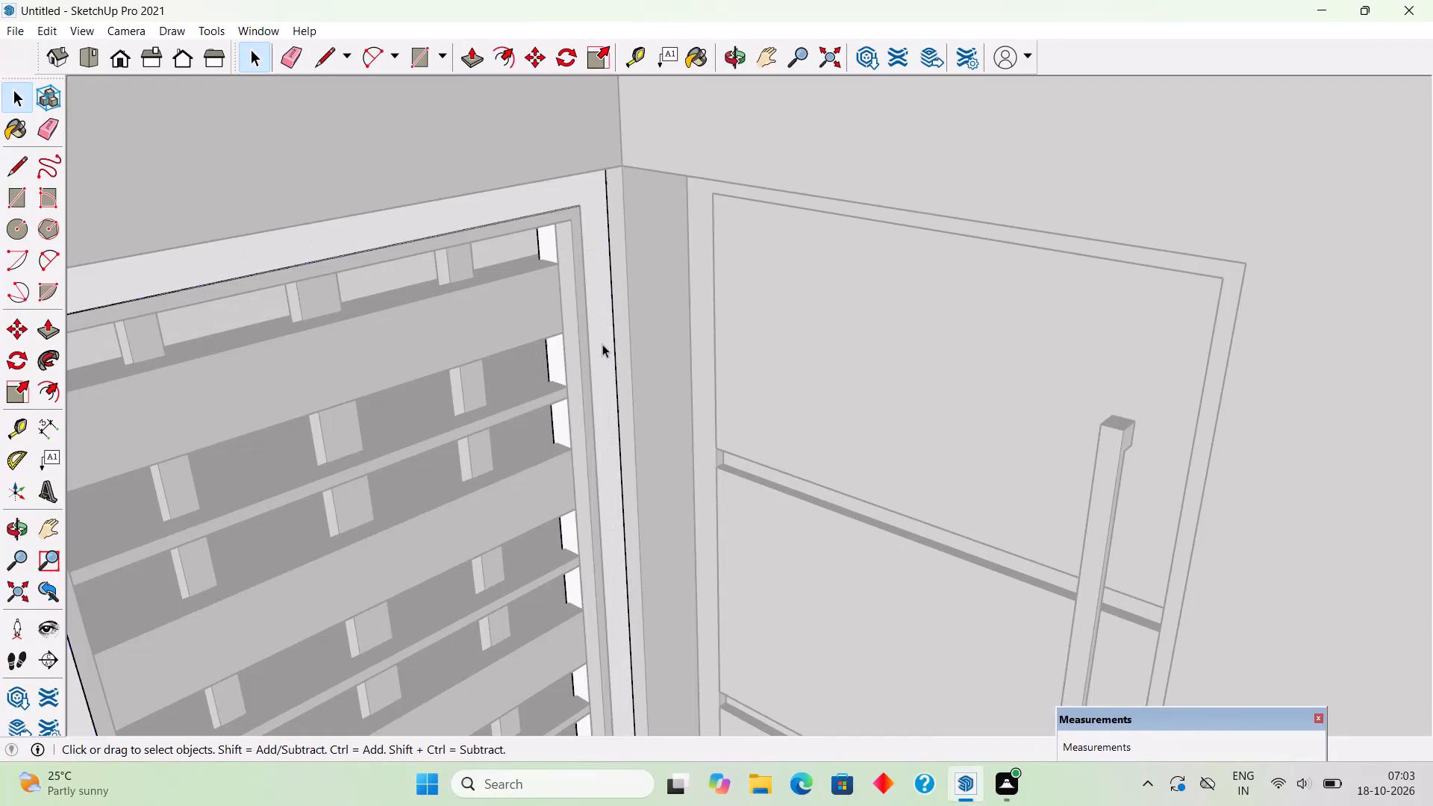
scroll(602, 344, "down", 16)
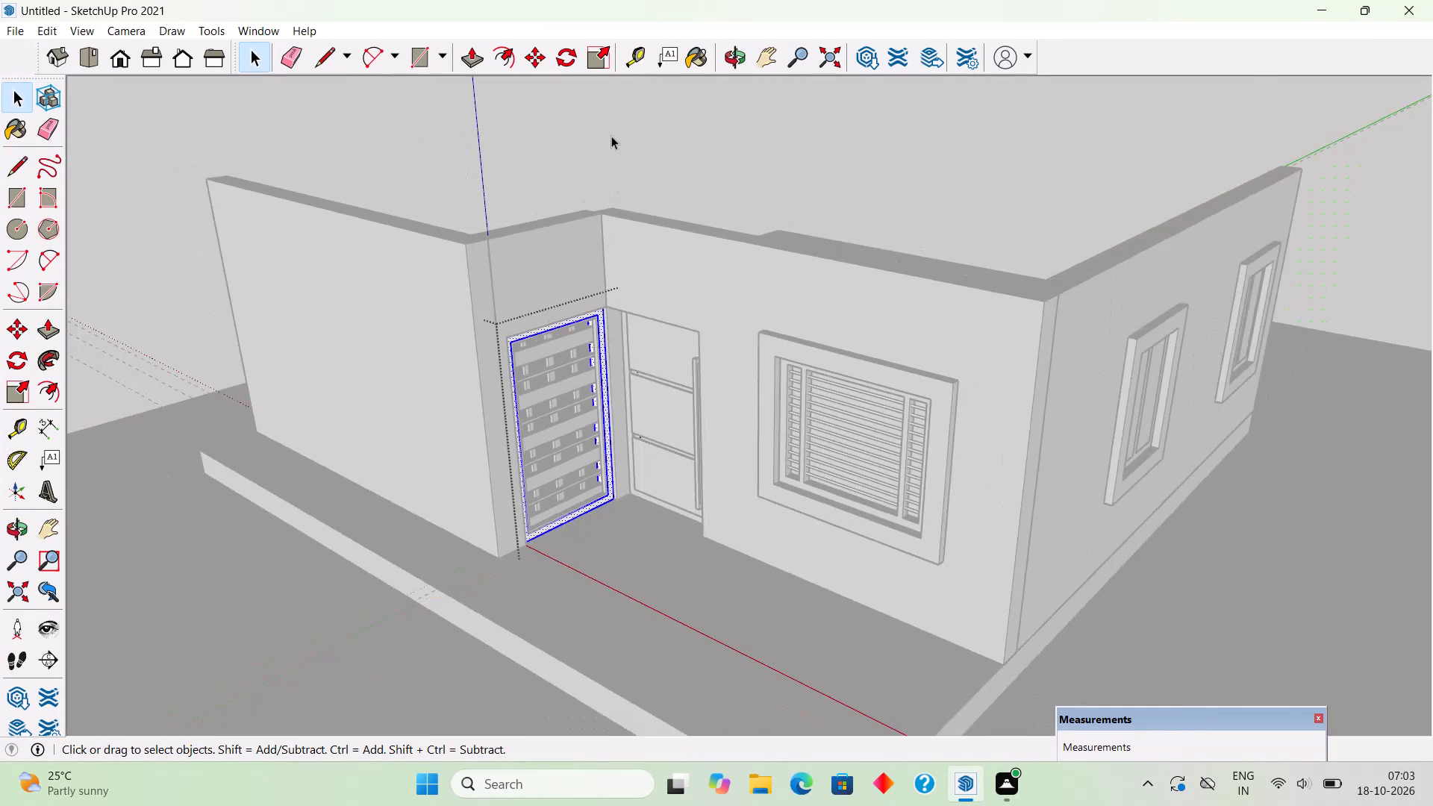
left_click(611, 136)
middle_click_drag(658, 368, 396, 216)
scroll(396, 232, "up", 2)
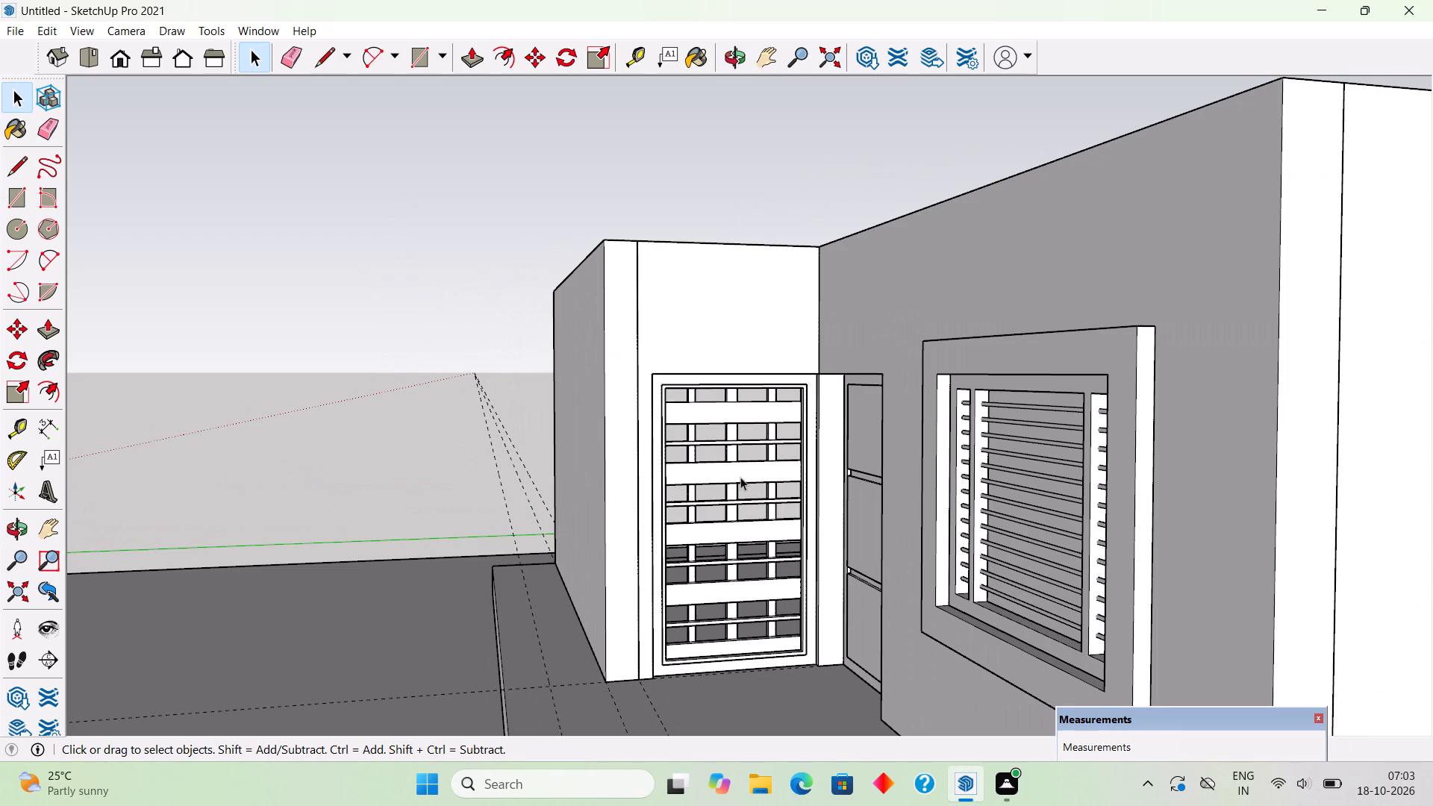
scroll(740, 477, "up", 1)
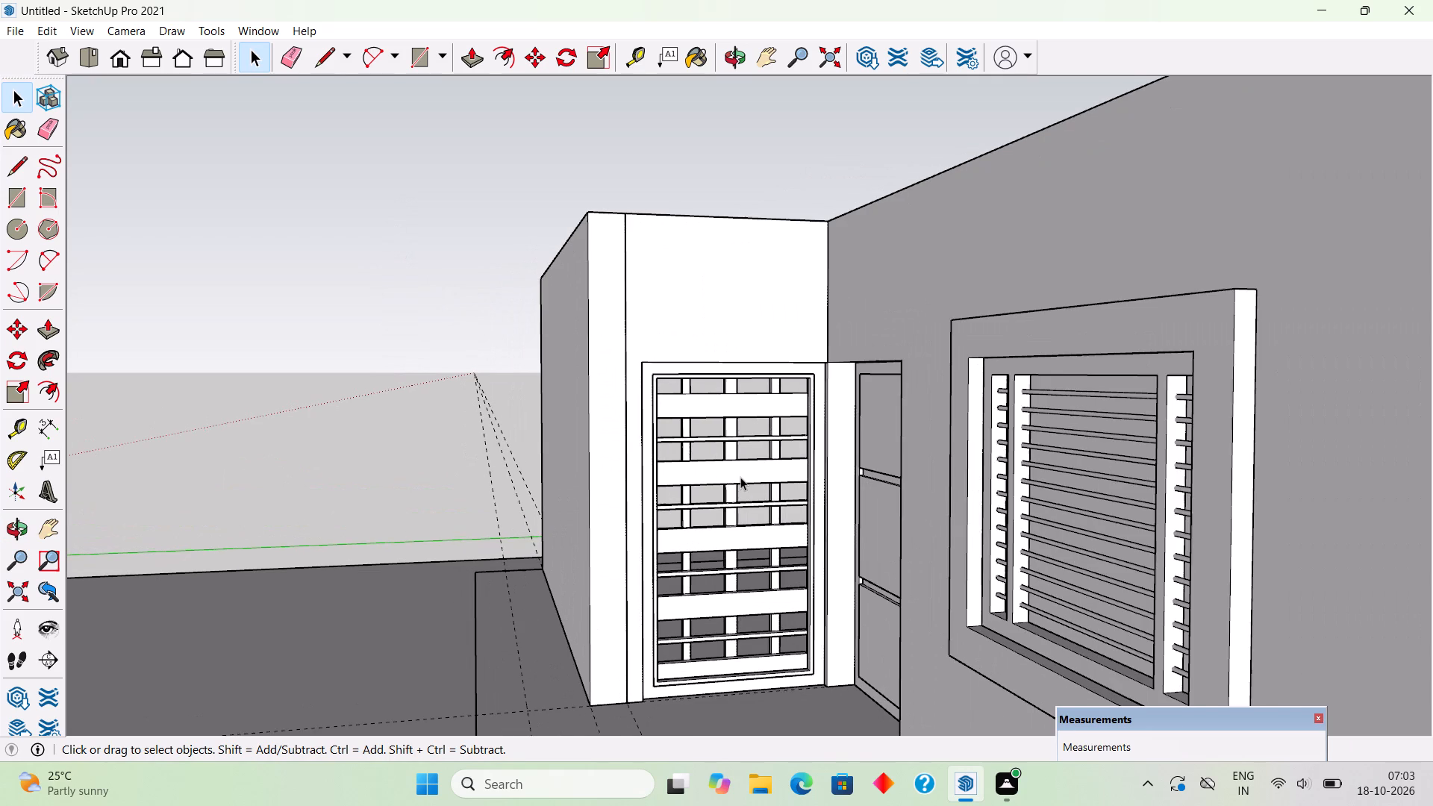
scroll(740, 477, "up", 1)
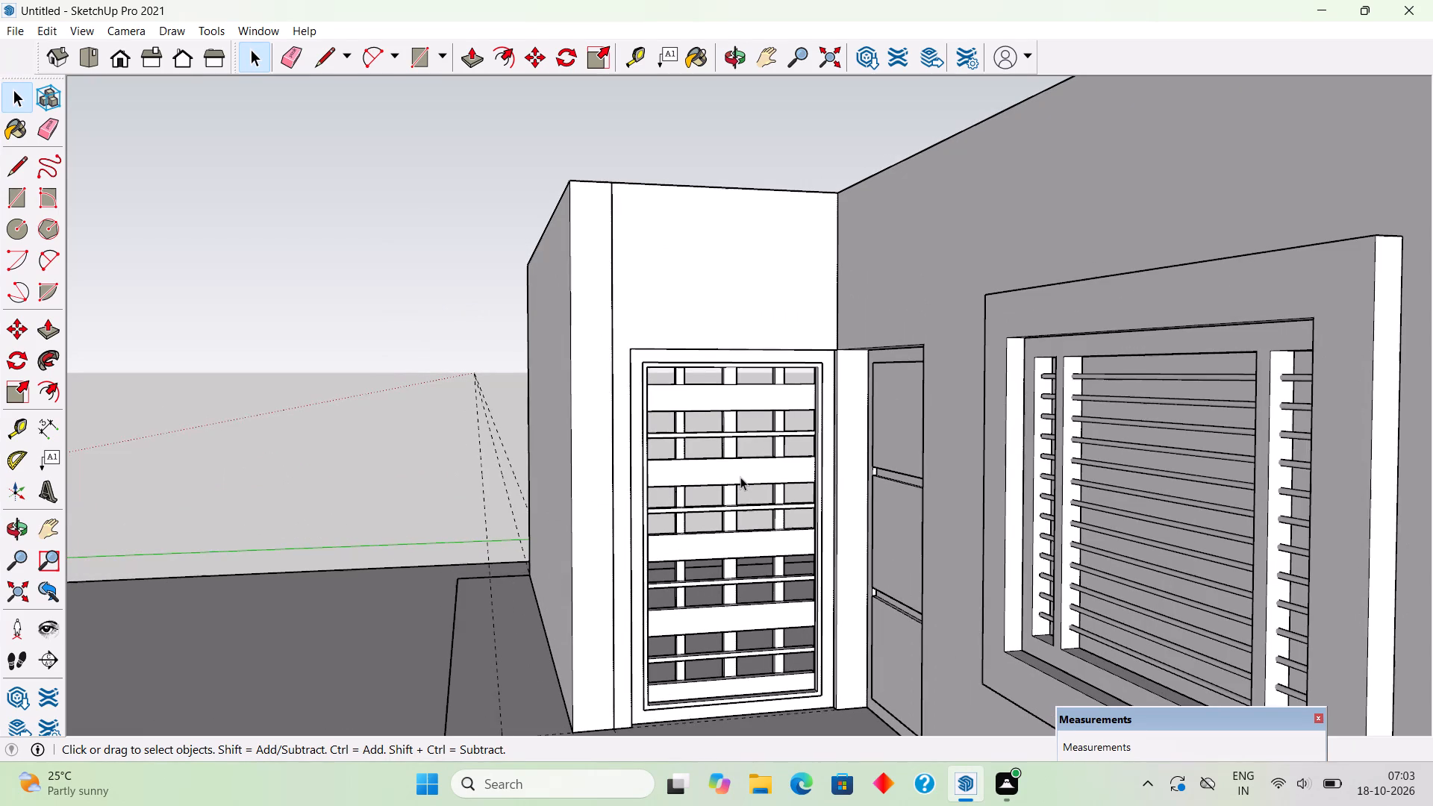
scroll(740, 477, "down", 3)
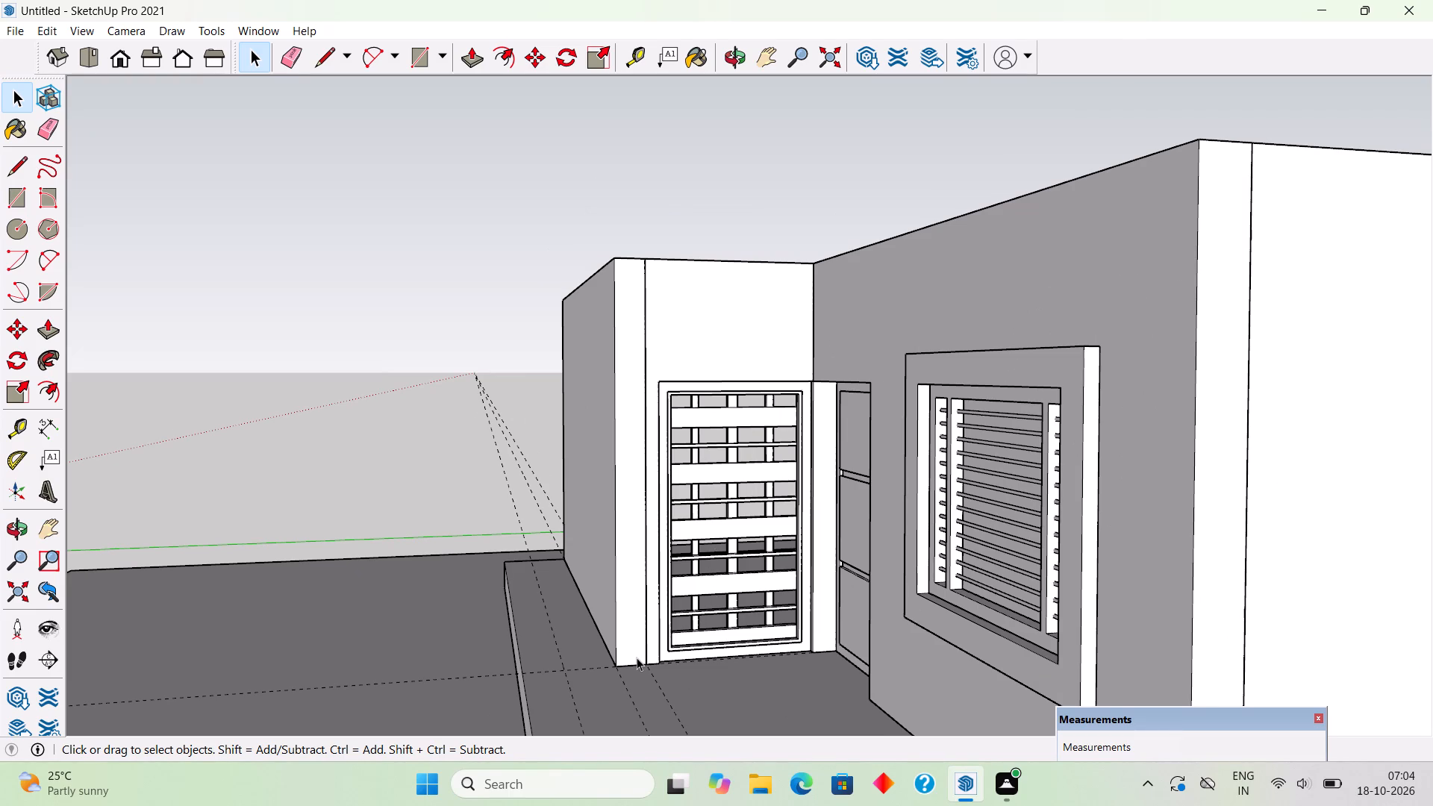
Examine the house's wall layout from above and the entrance recess with its grille, door and front window from several angles.
middle_click_drag(653, 455, 742, 738)
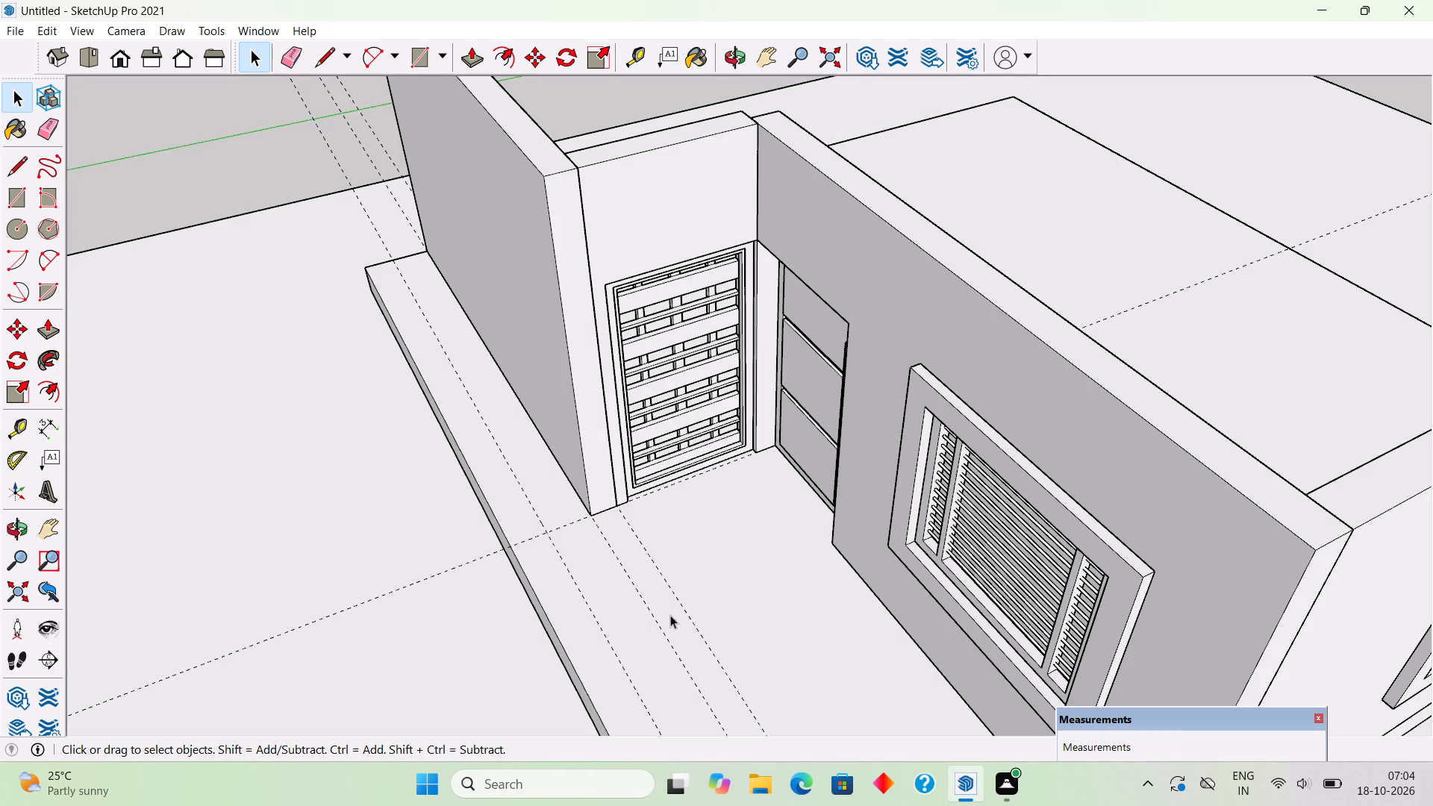
scroll(670, 615, "down", 5)
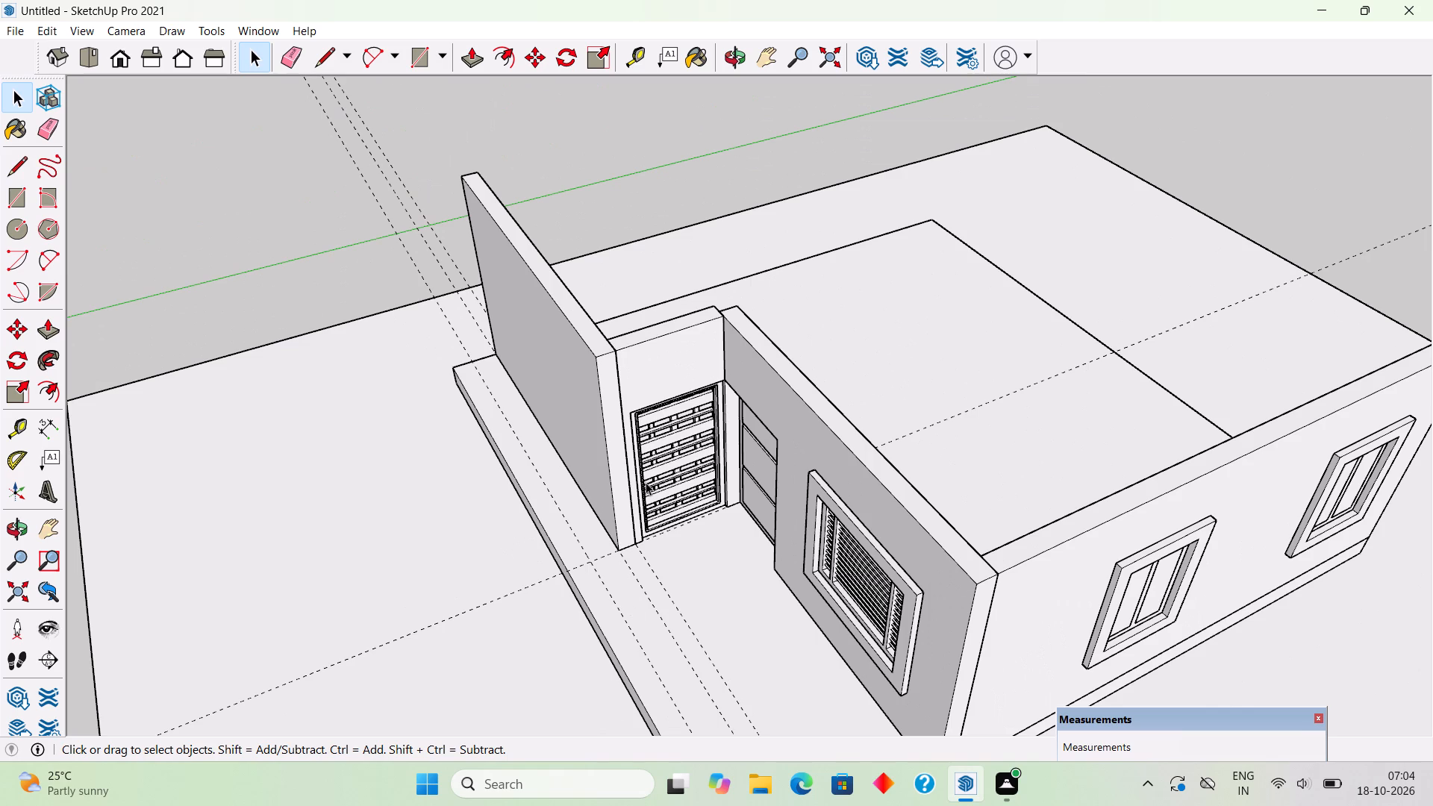
scroll(646, 482, "down", 3)
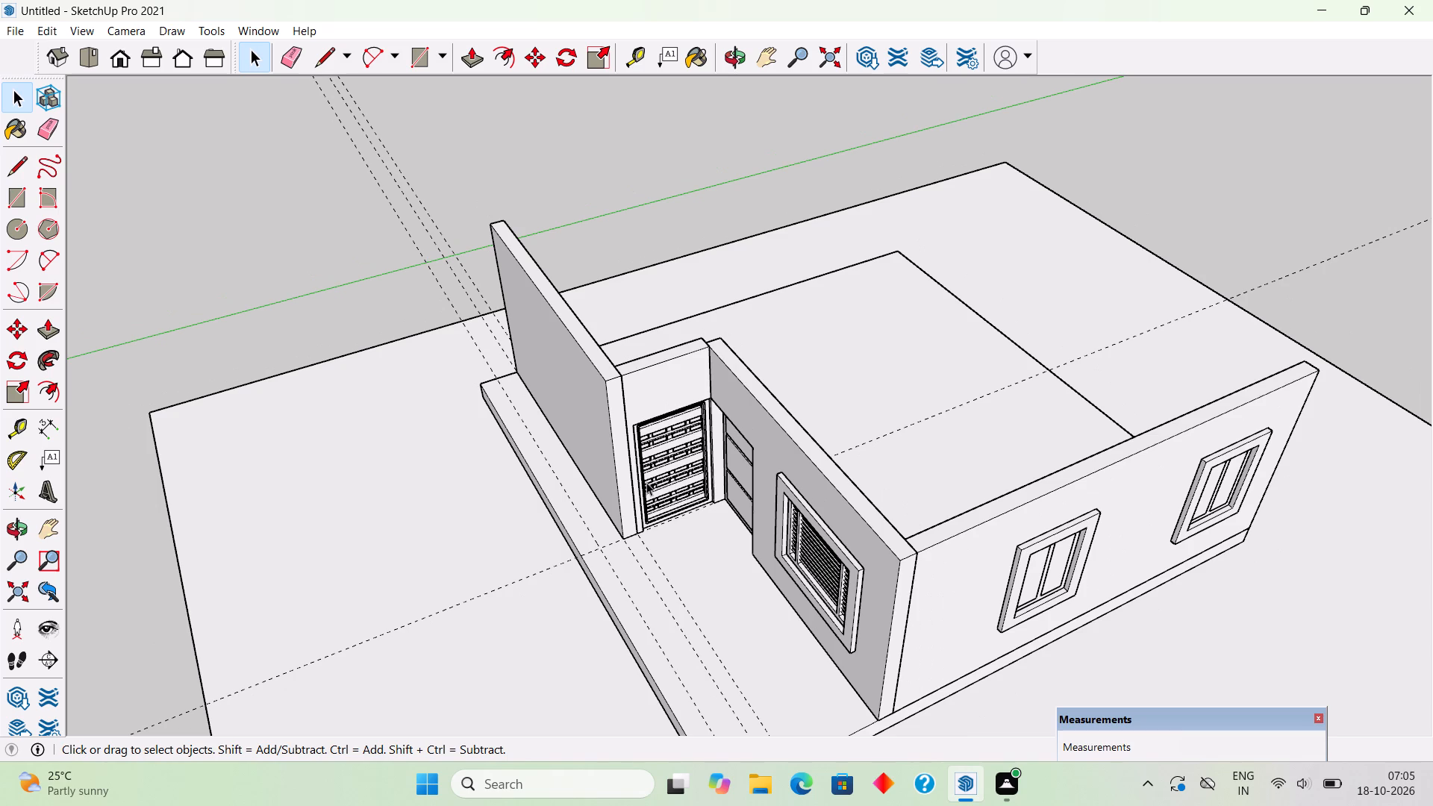
scroll(669, 475, "down", 13)
middle_click_drag(661, 445, 649, 341)
scroll(649, 341, "up", 3)
scroll(653, 650, "up", 5)
middle_click_drag(714, 578, 666, 407)
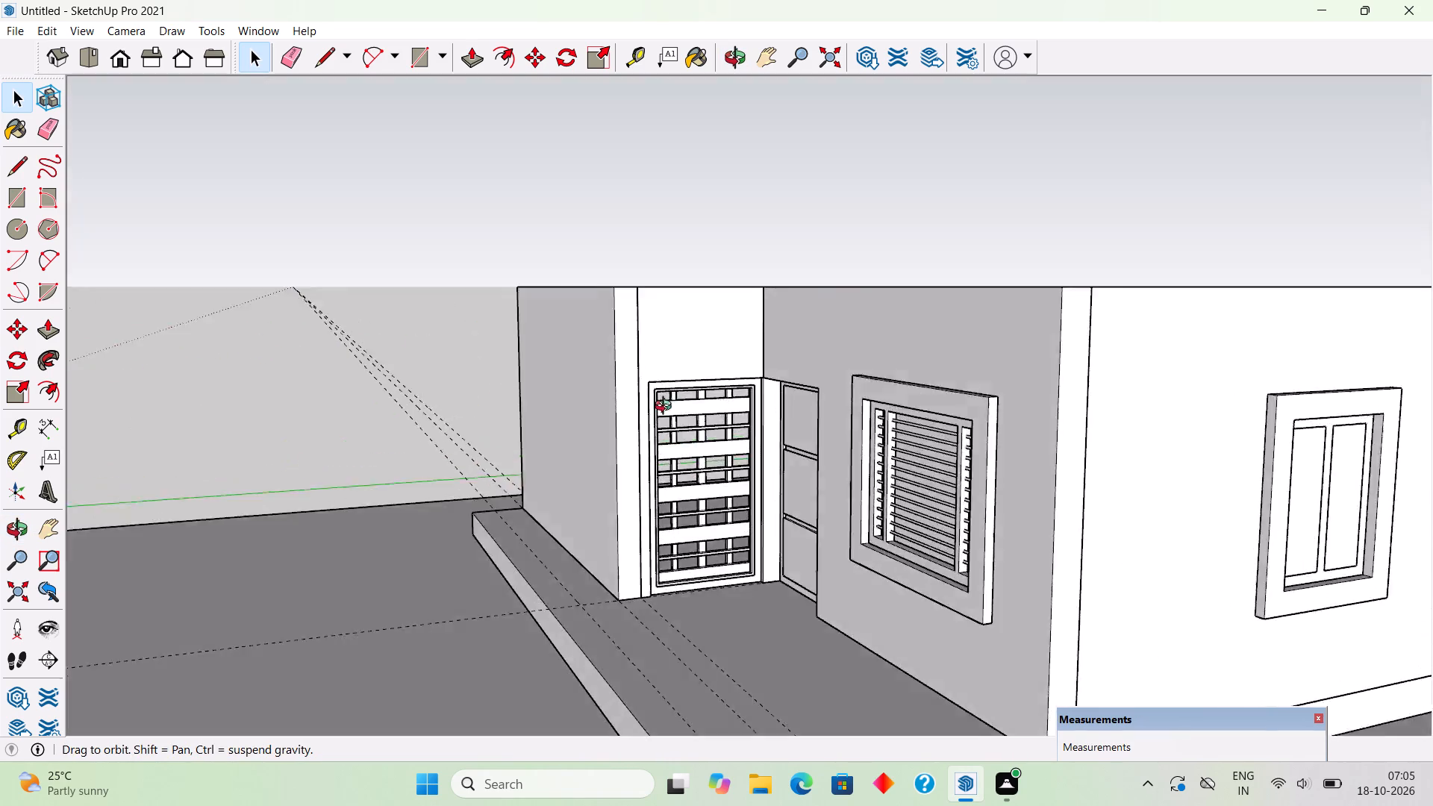
middle_click_drag(666, 407, 637, 385)
scroll(640, 385, "up", 4)
middle_click_drag(675, 480, 477, 492)
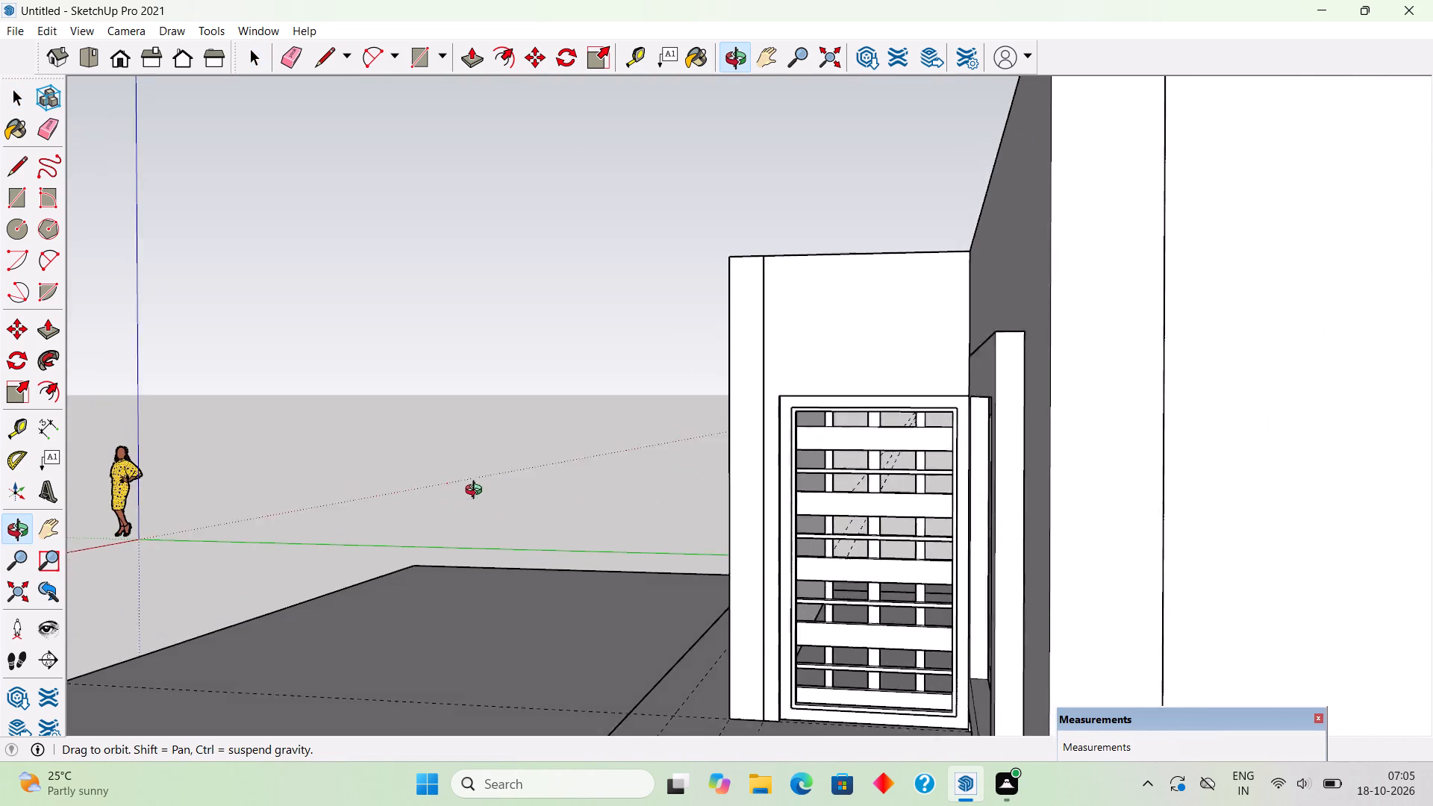
middle_click_drag(477, 492, 861, 567)
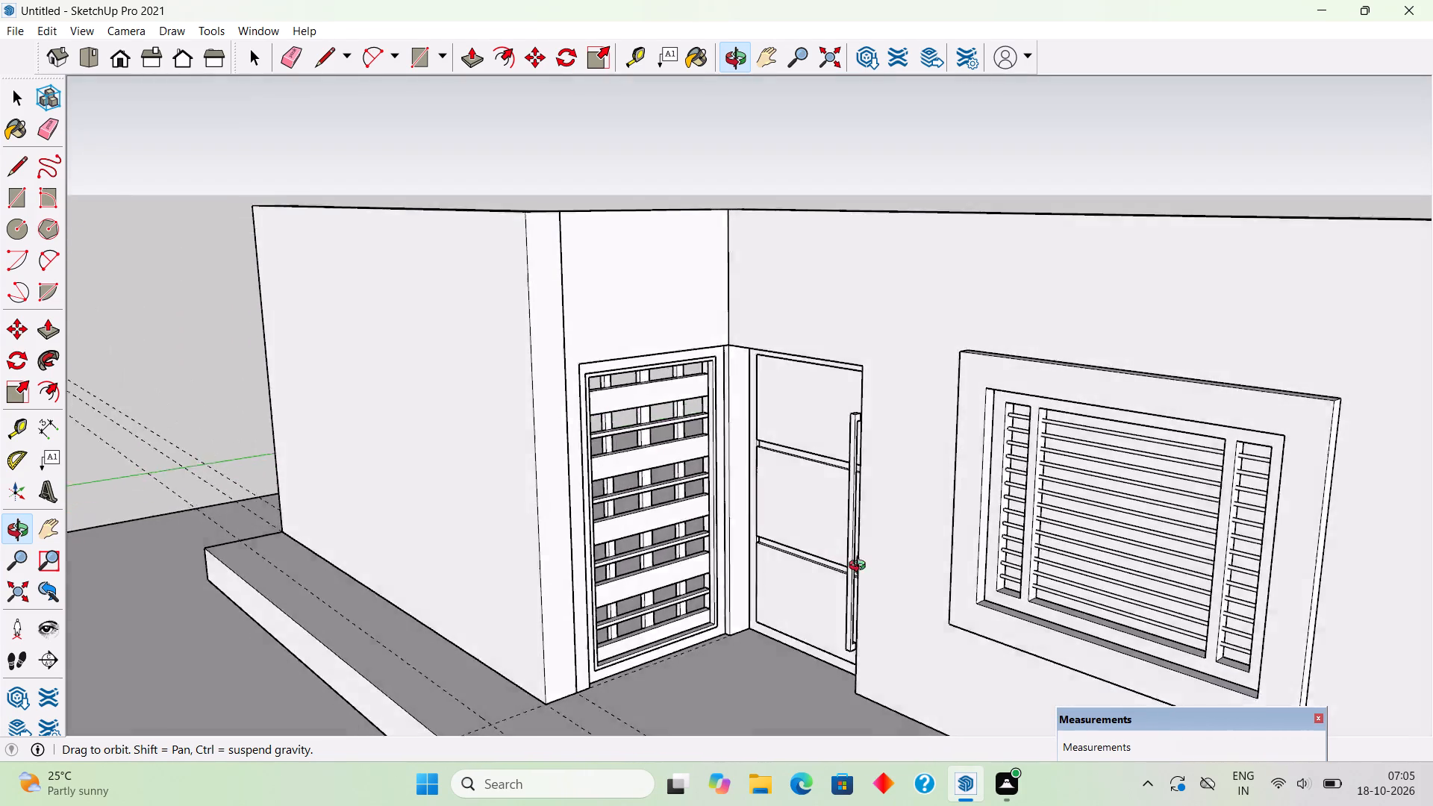
middle_click_drag(861, 567, 1111, 543)
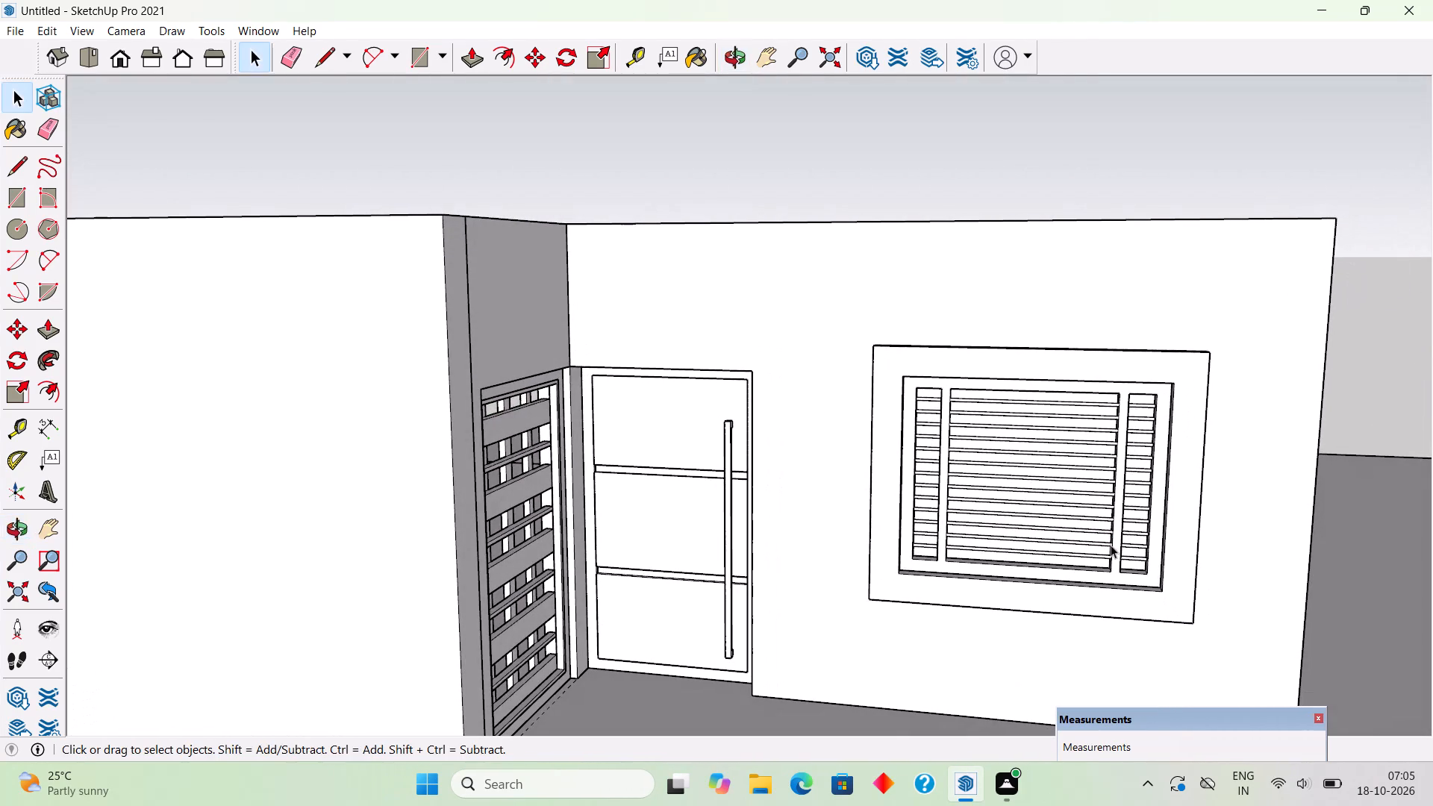
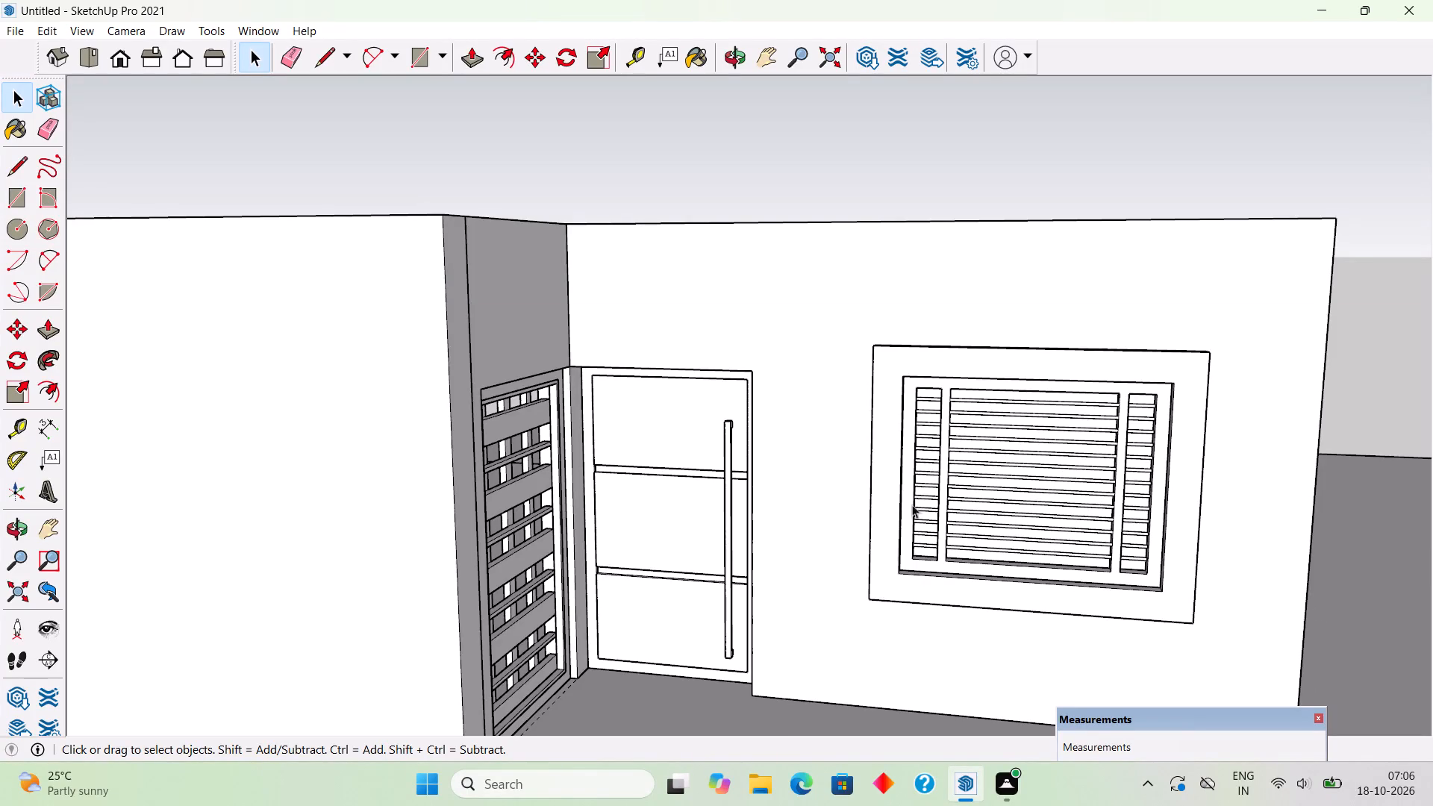
Examine the house from the front, side and above, checking the entrance recess, the windows and the slab edges still without walls.
scroll(661, 373, "down", 11)
middle_click_drag(595, 440, 398, 495)
scroll(398, 495, "up", 4)
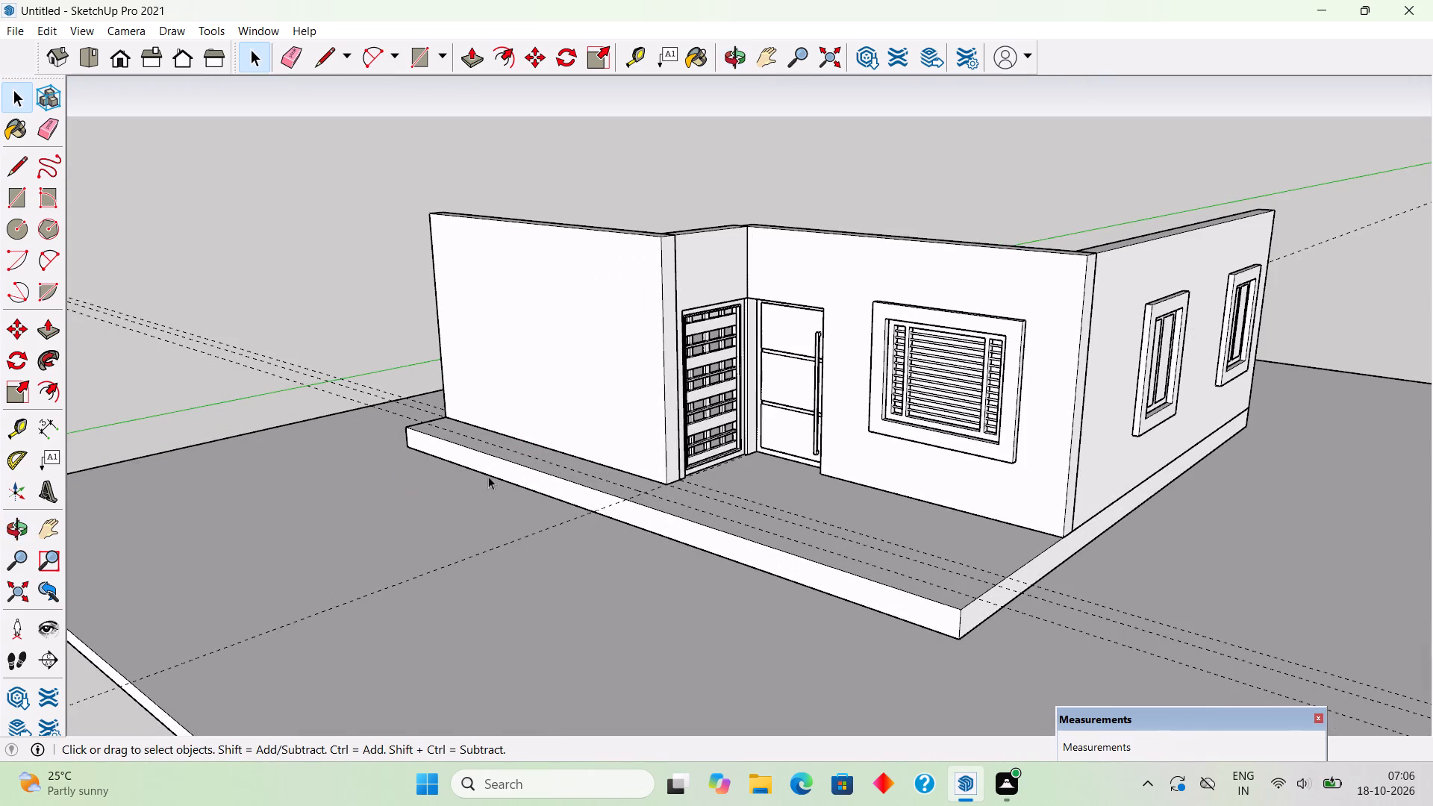
scroll(533, 476, "up", 1)
middle_click_drag(534, 475, 617, 424)
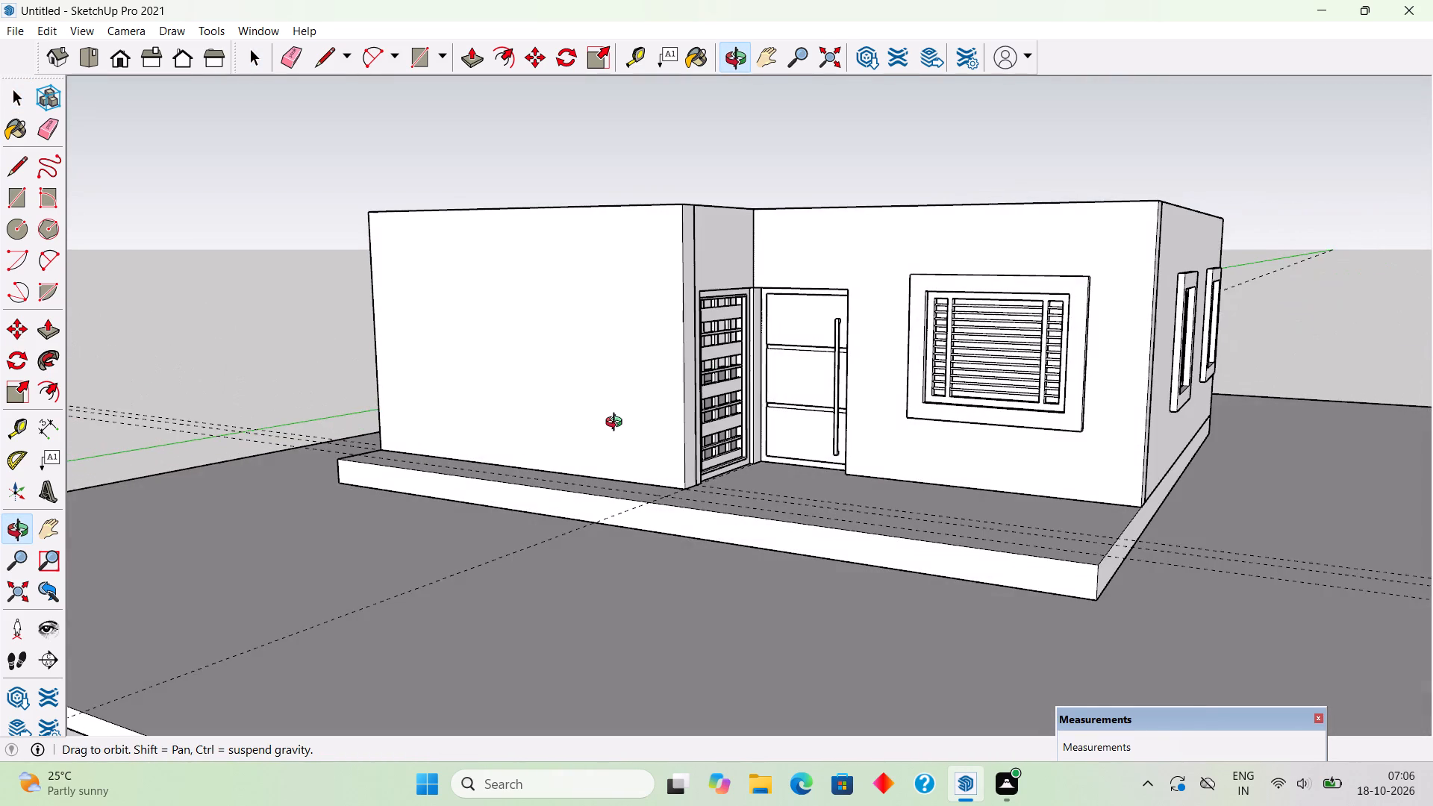
middle_click_drag(617, 424, 619, 424)
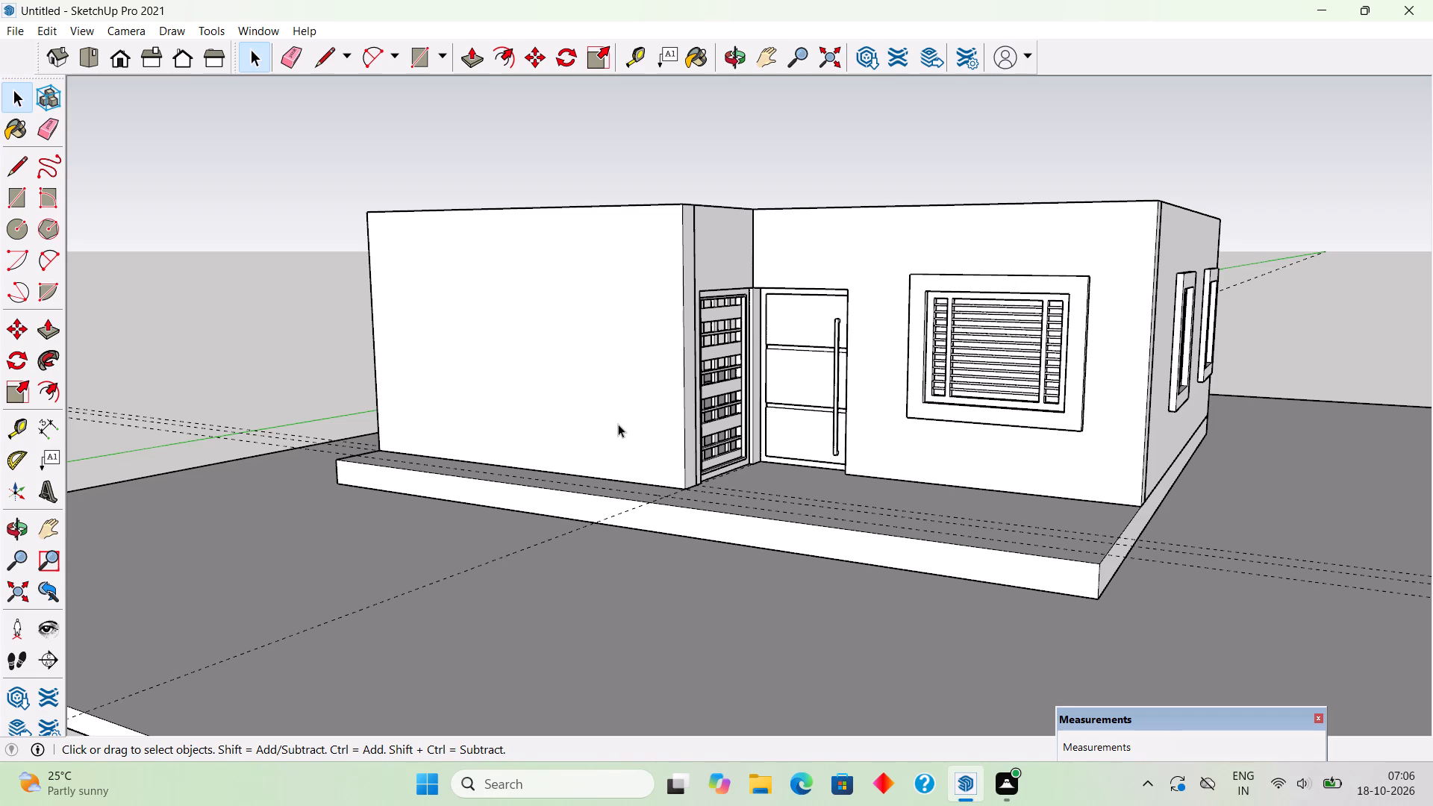
scroll(631, 436, "down", 2)
middle_click_drag(663, 413, 500, 468)
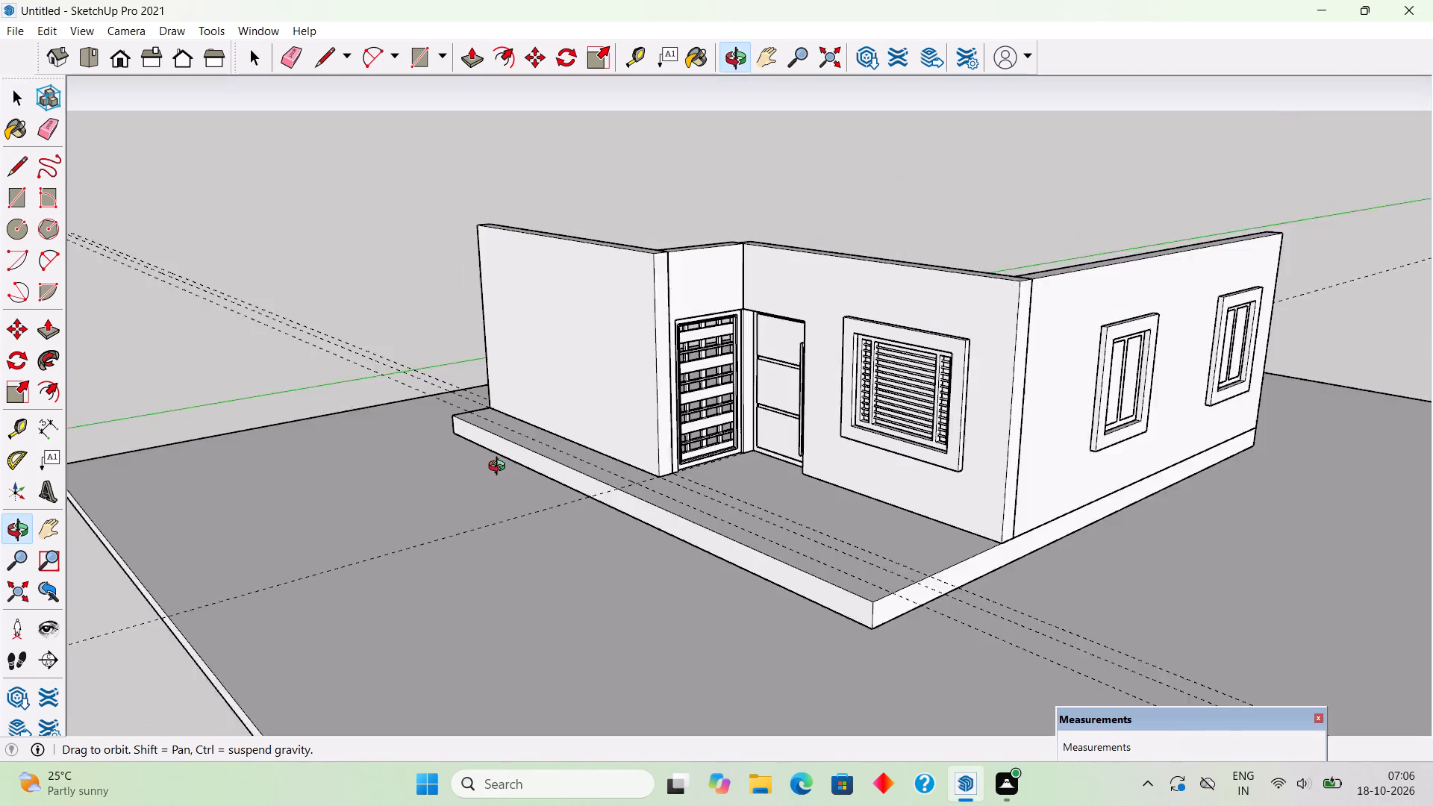
middle_click_drag(500, 468, 387, 625)
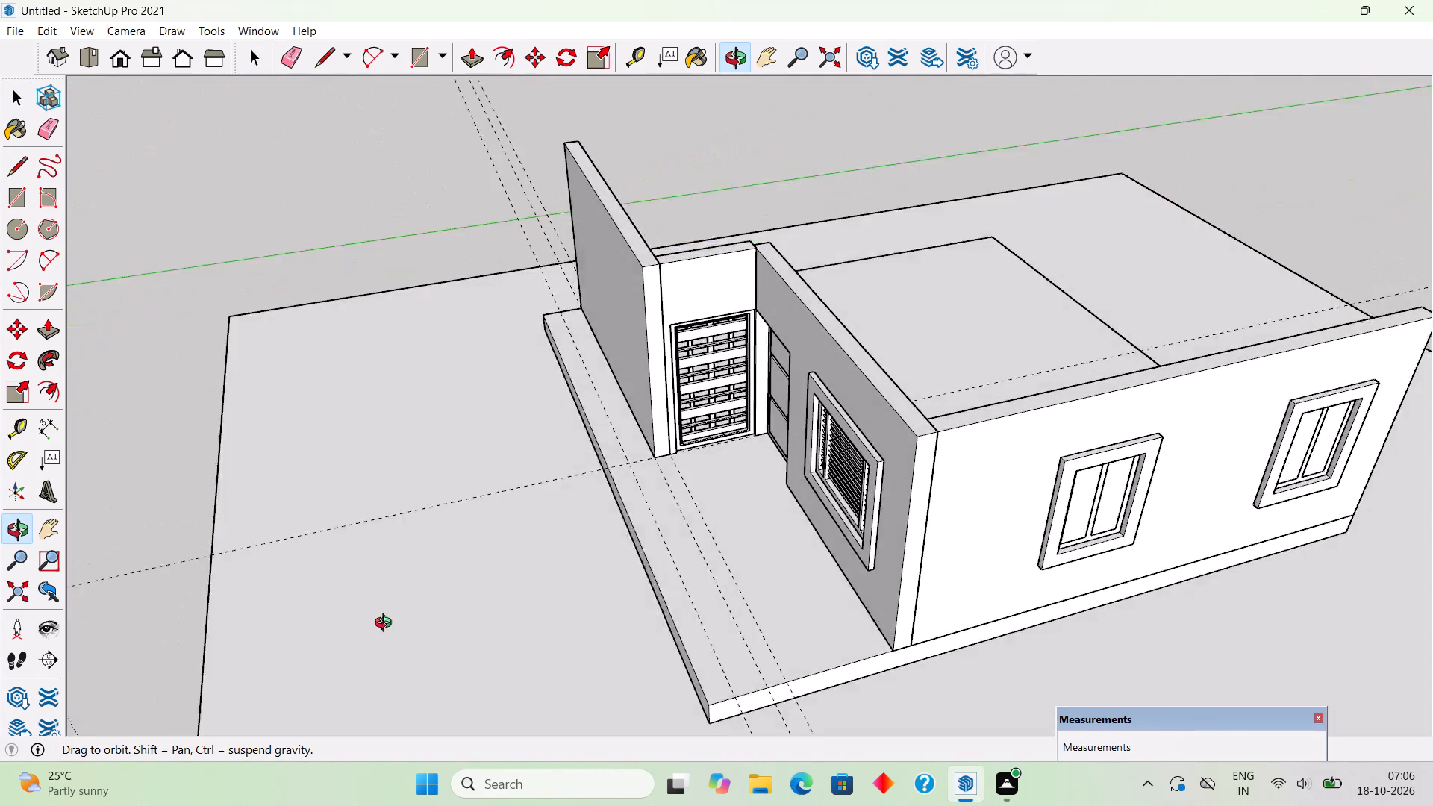
middle_click_drag(387, 625, 395, 606)
scroll(395, 612, "down", 8)
middle_click_drag(399, 588, 820, 439)
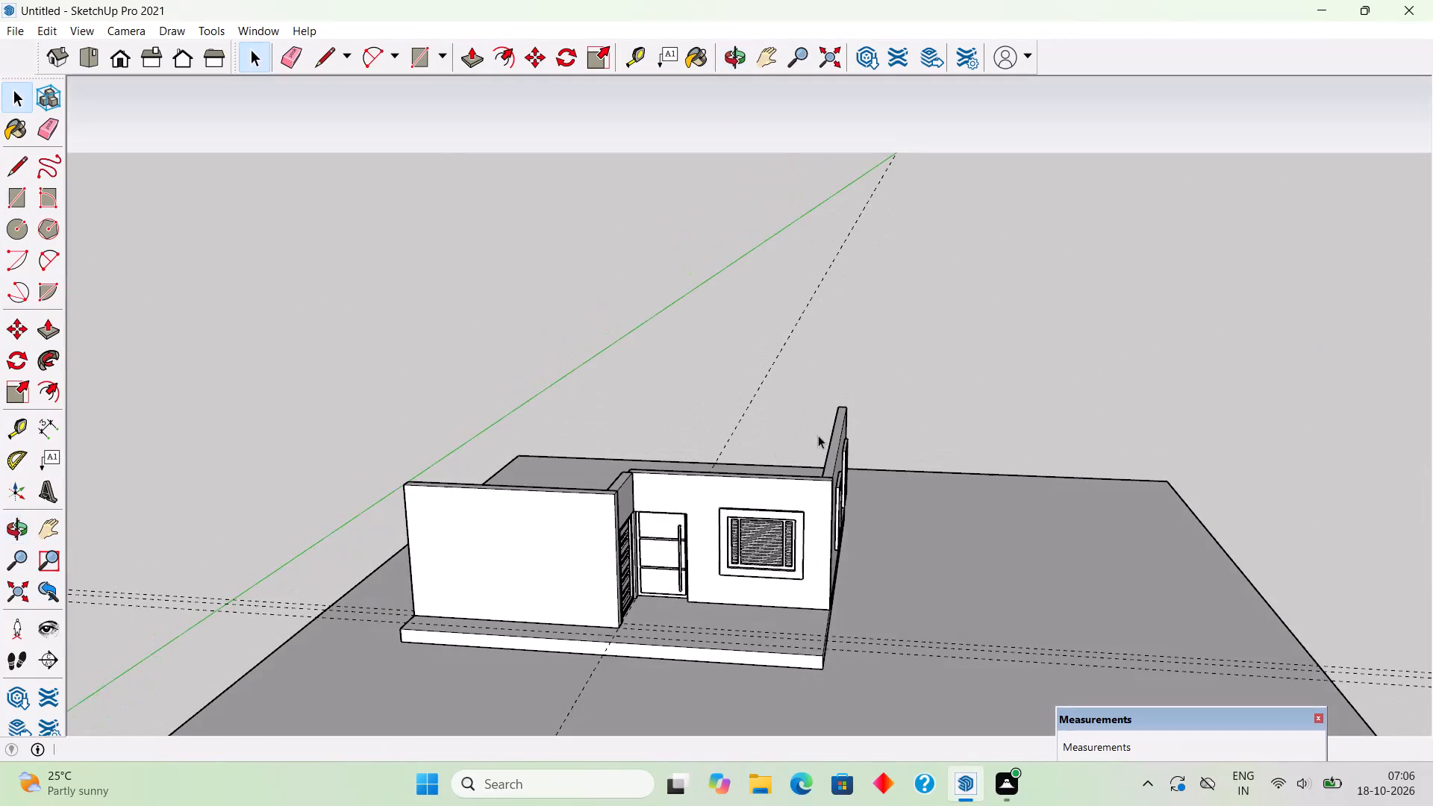
scroll(684, 557, "up", 1)
middle_click_drag(661, 517, 739, 452)
scroll(651, 452, "up", 1)
middle_click_drag(656, 457, 769, 752)
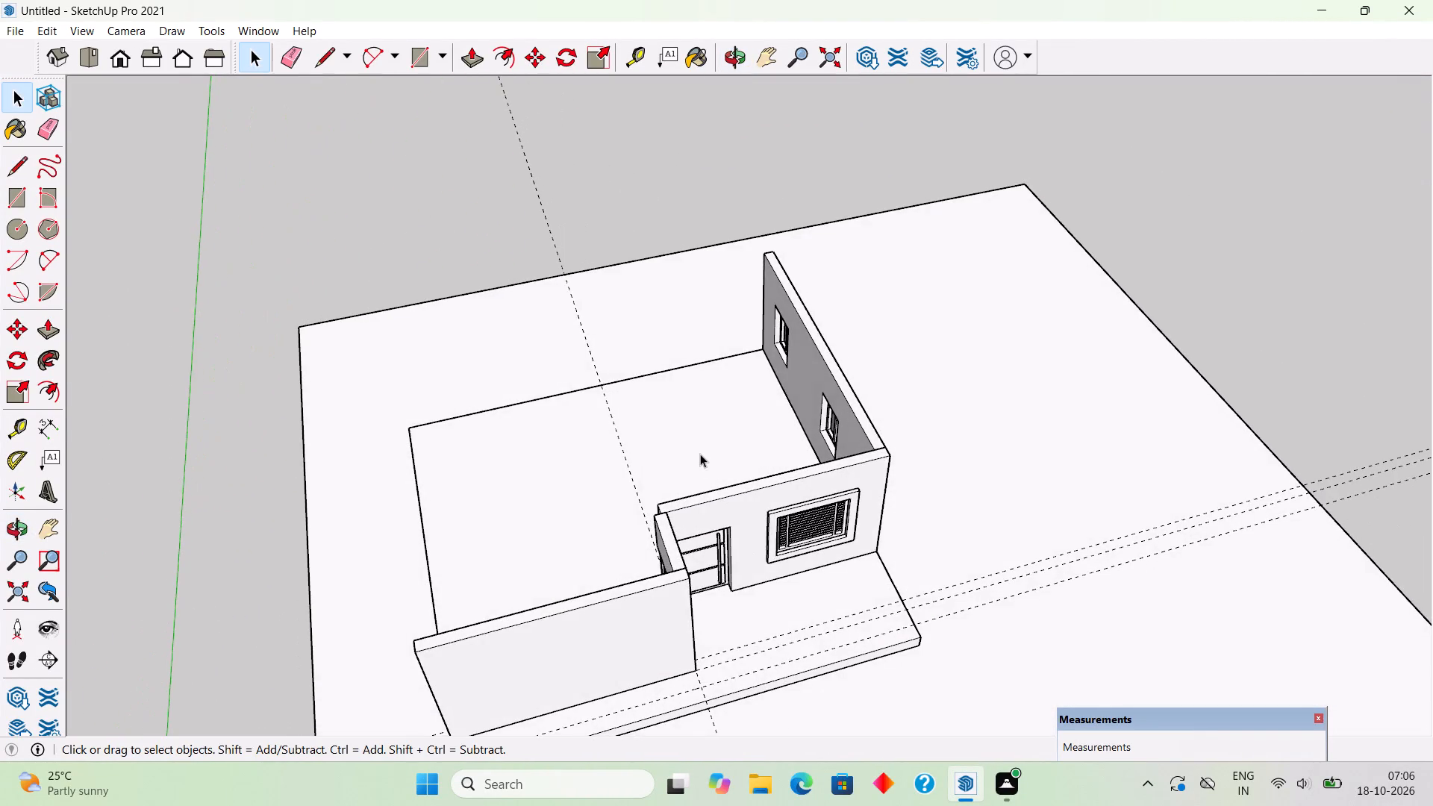
scroll(698, 436, "down", 3)
middle_click_drag(705, 443, 1027, 481)
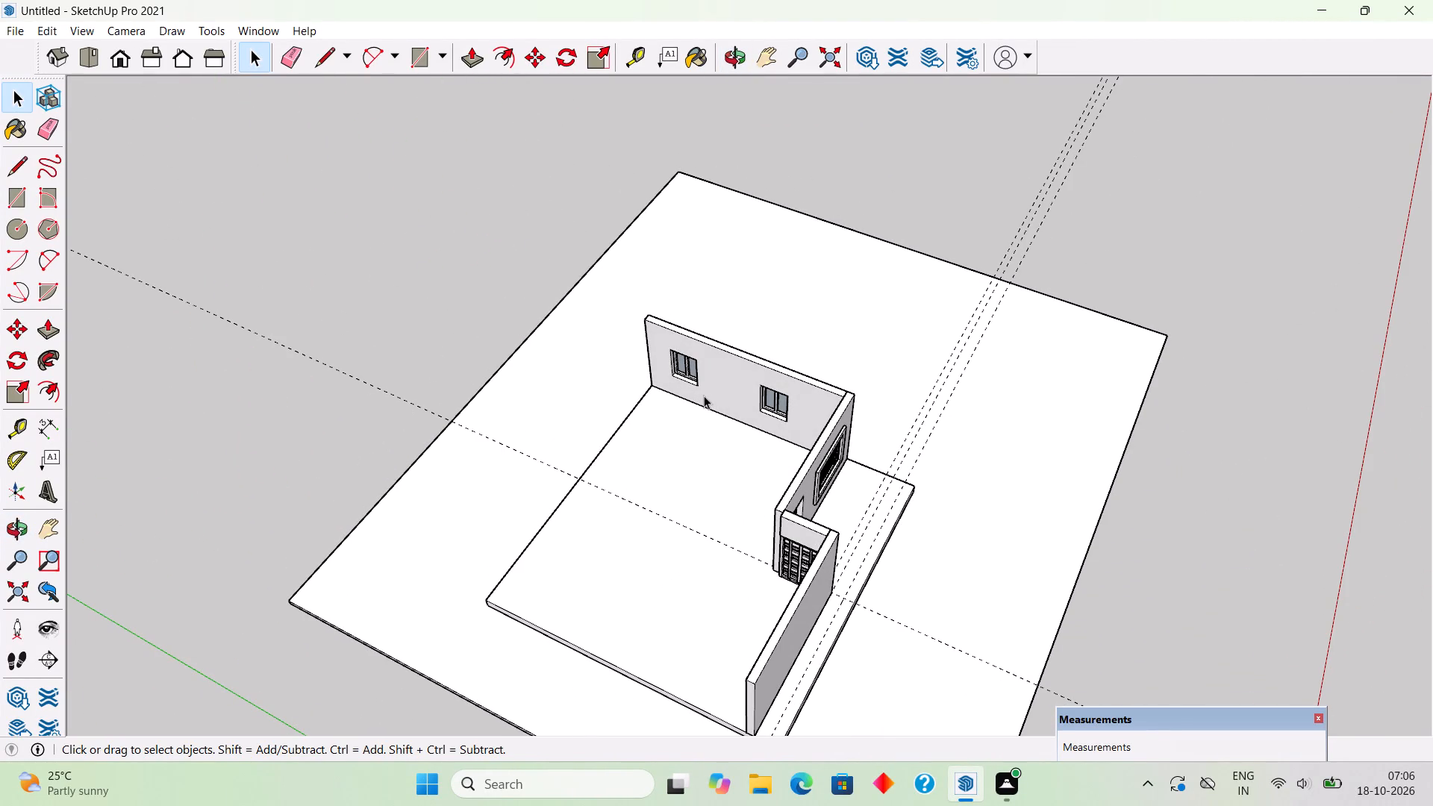
Place a guide line 9" inside the floor slab's open rear edge, opposite the entrance side.
key("r")
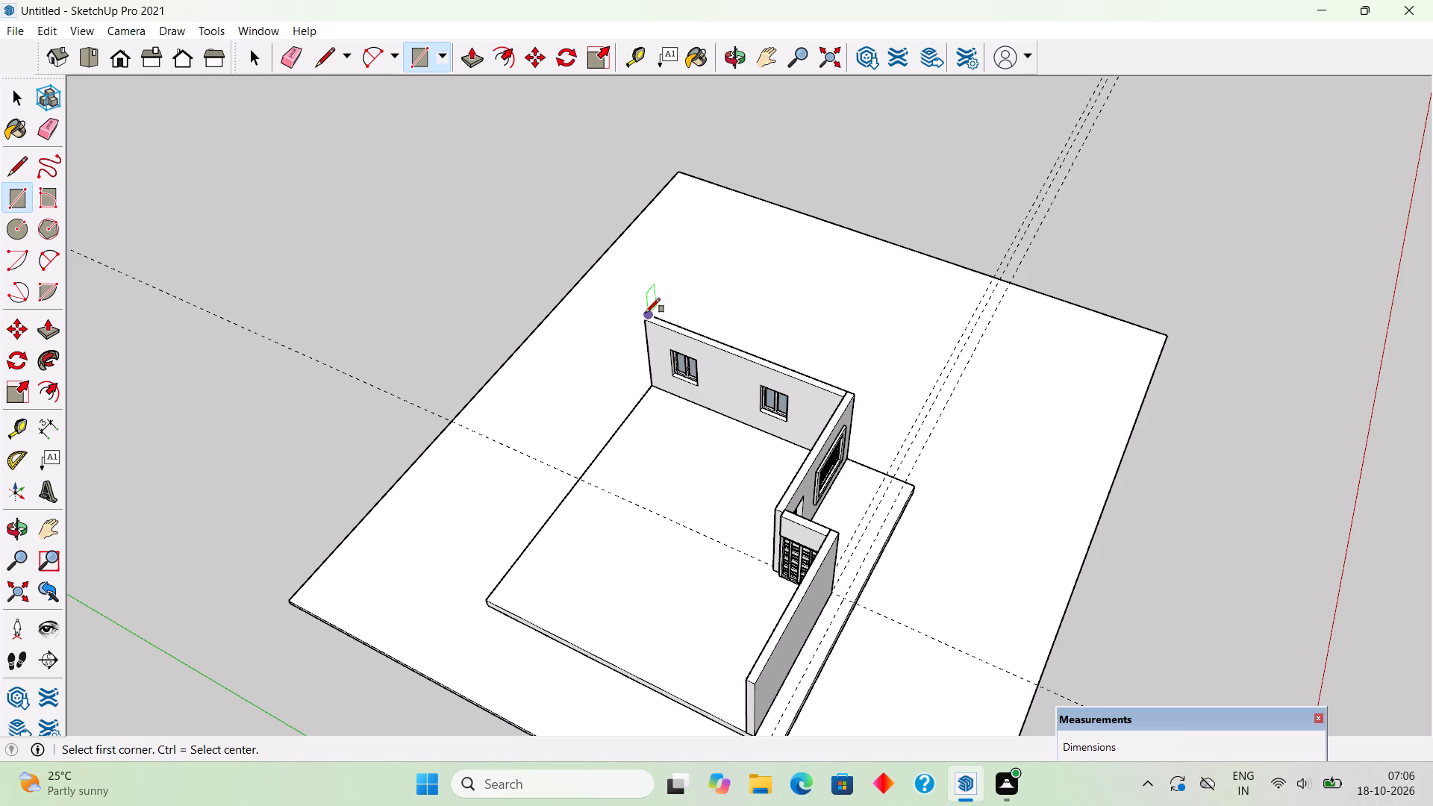
key("space")
type("t")
middle_click_drag(611, 470, 811, 413)
scroll(610, 597, "up", 4)
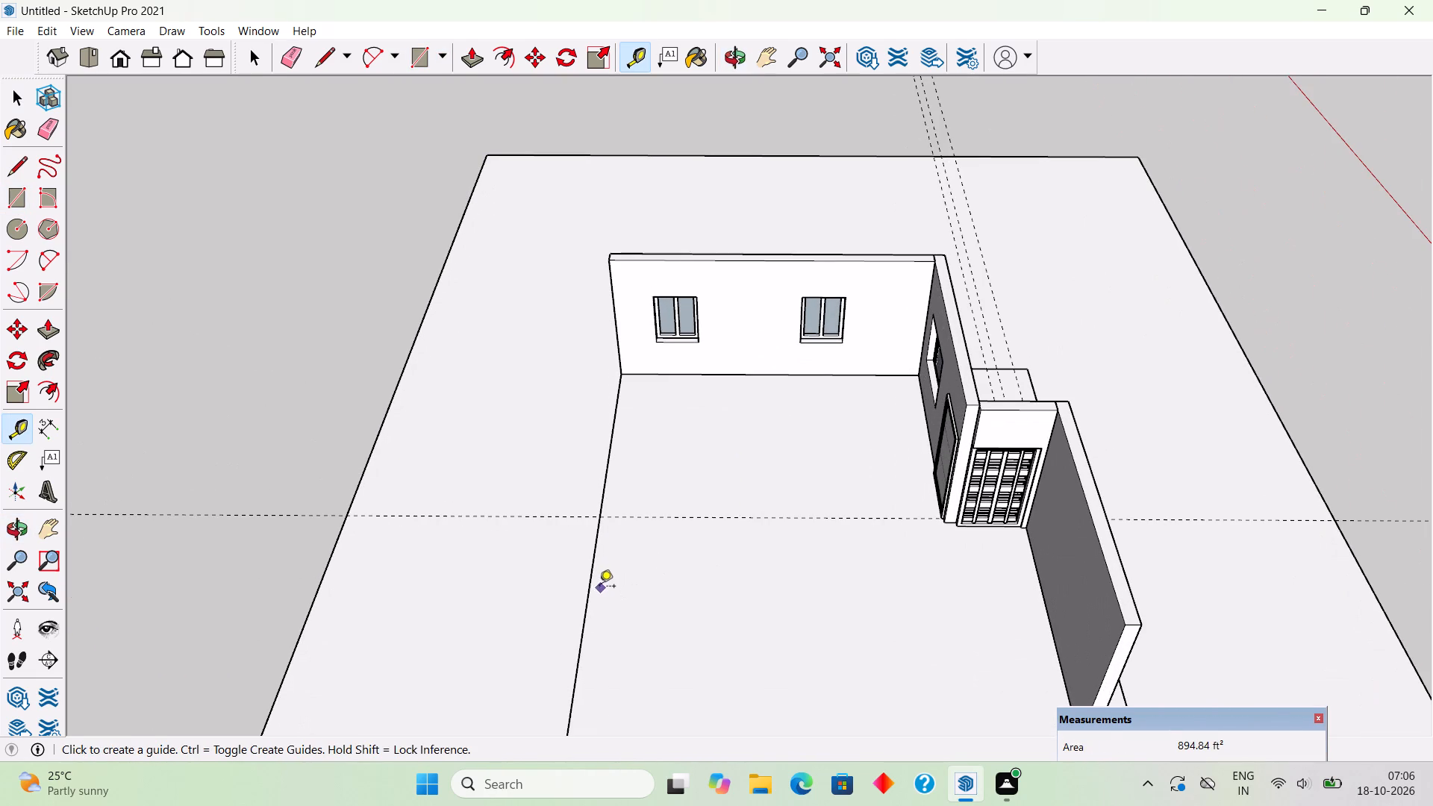
left_click(589, 569)
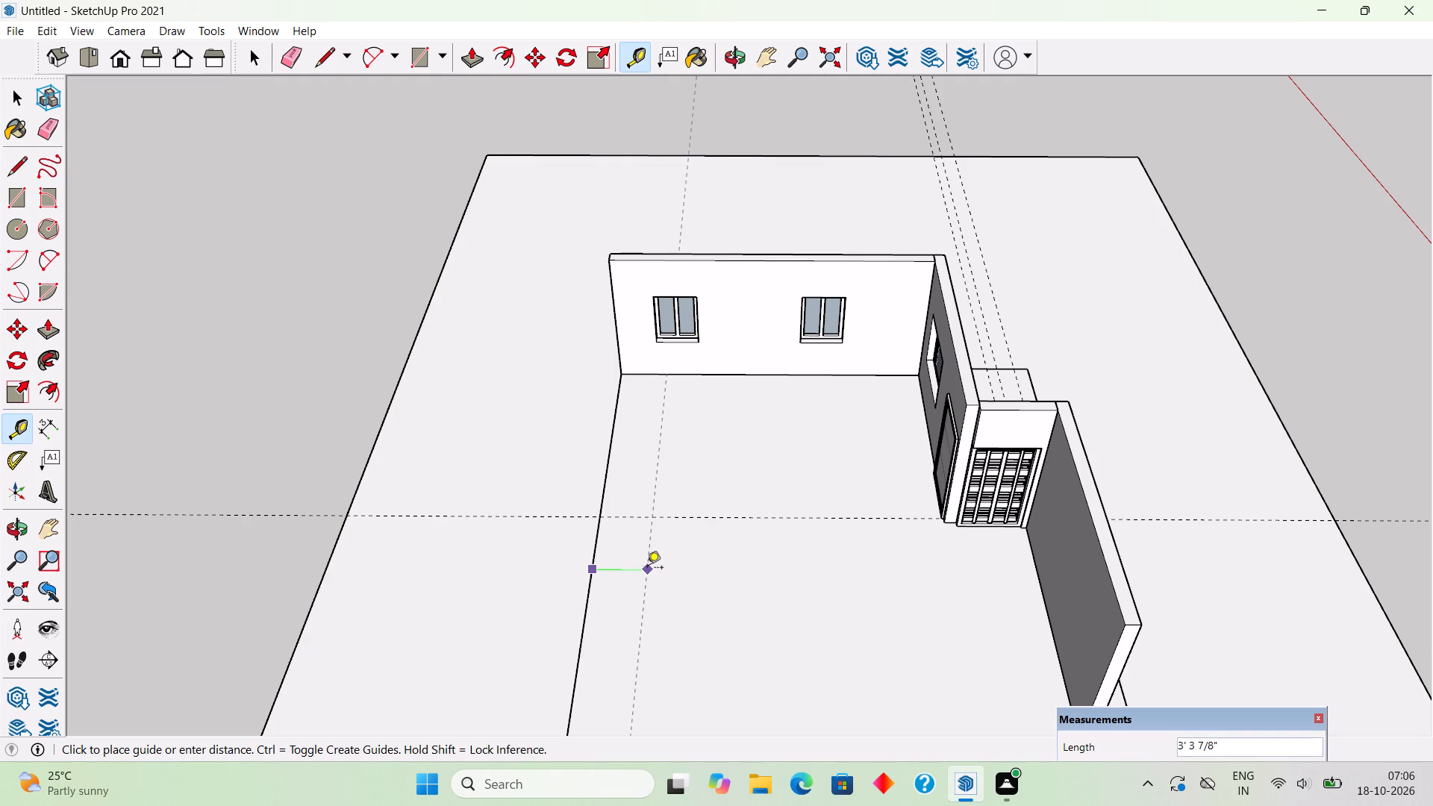
type("9\"")
key("Return")
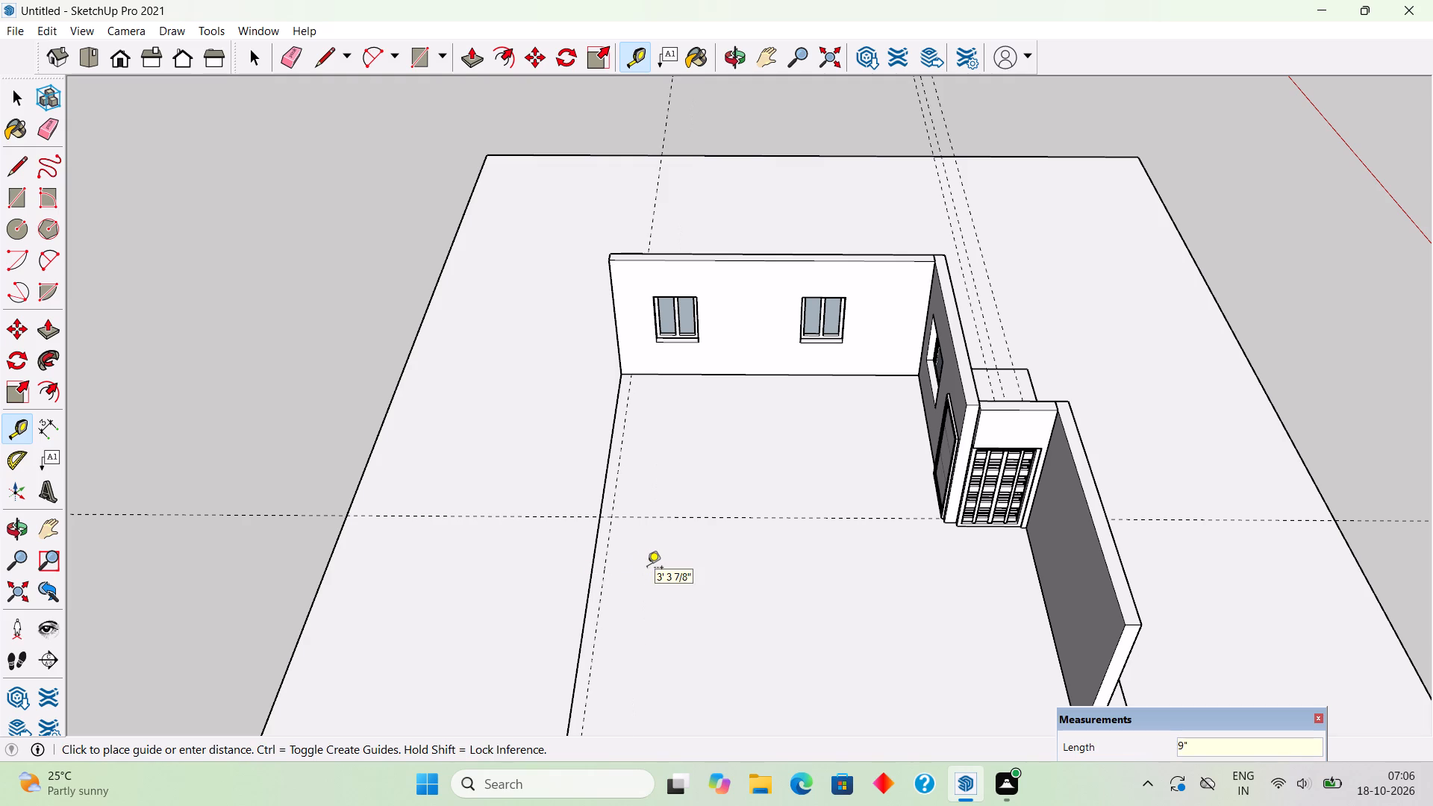
Draw a 29' 3" by 9" rectangle along the slab's rear edge and extrude it 10' into a wall.
key("r")
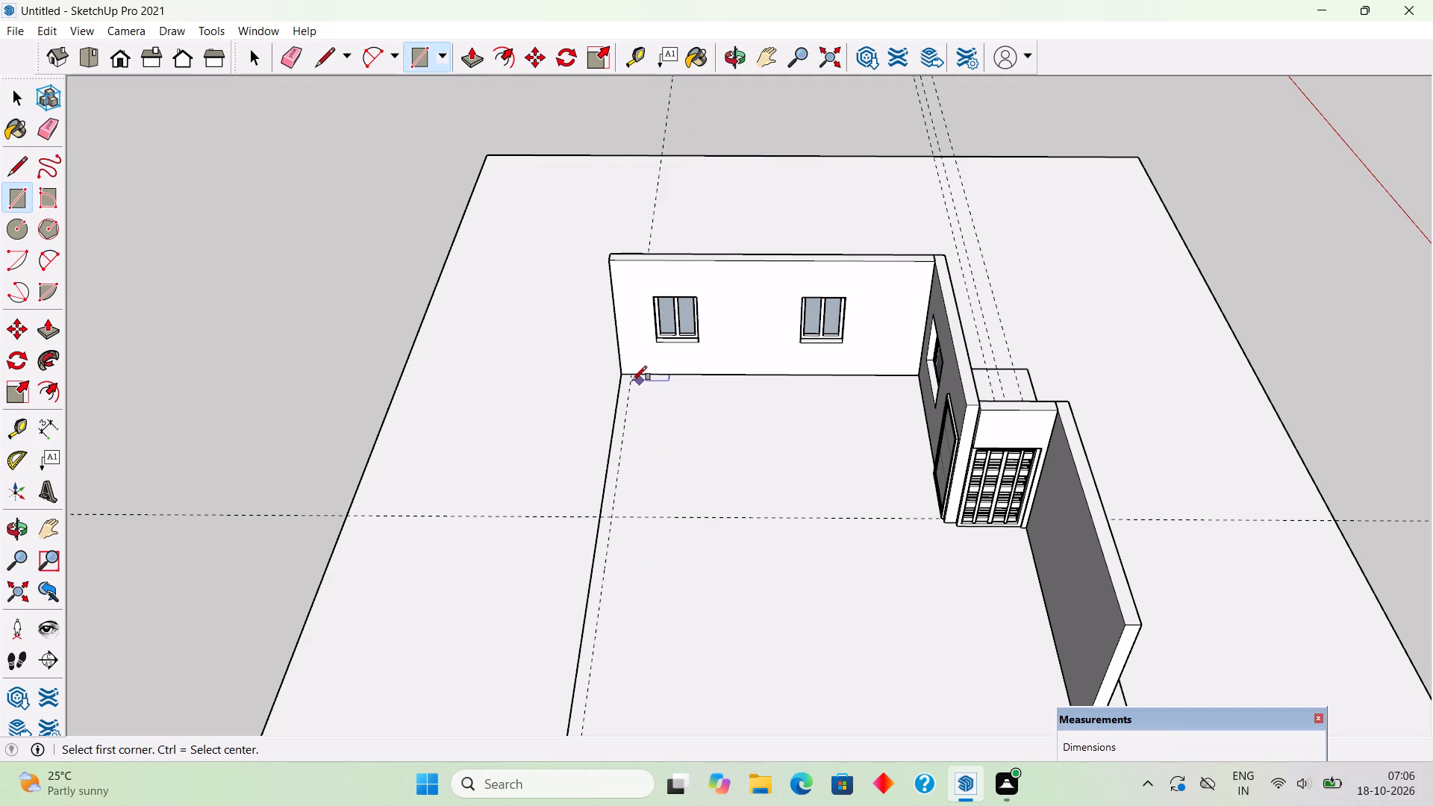
left_click(619, 375)
scroll(617, 485, "down", 3)
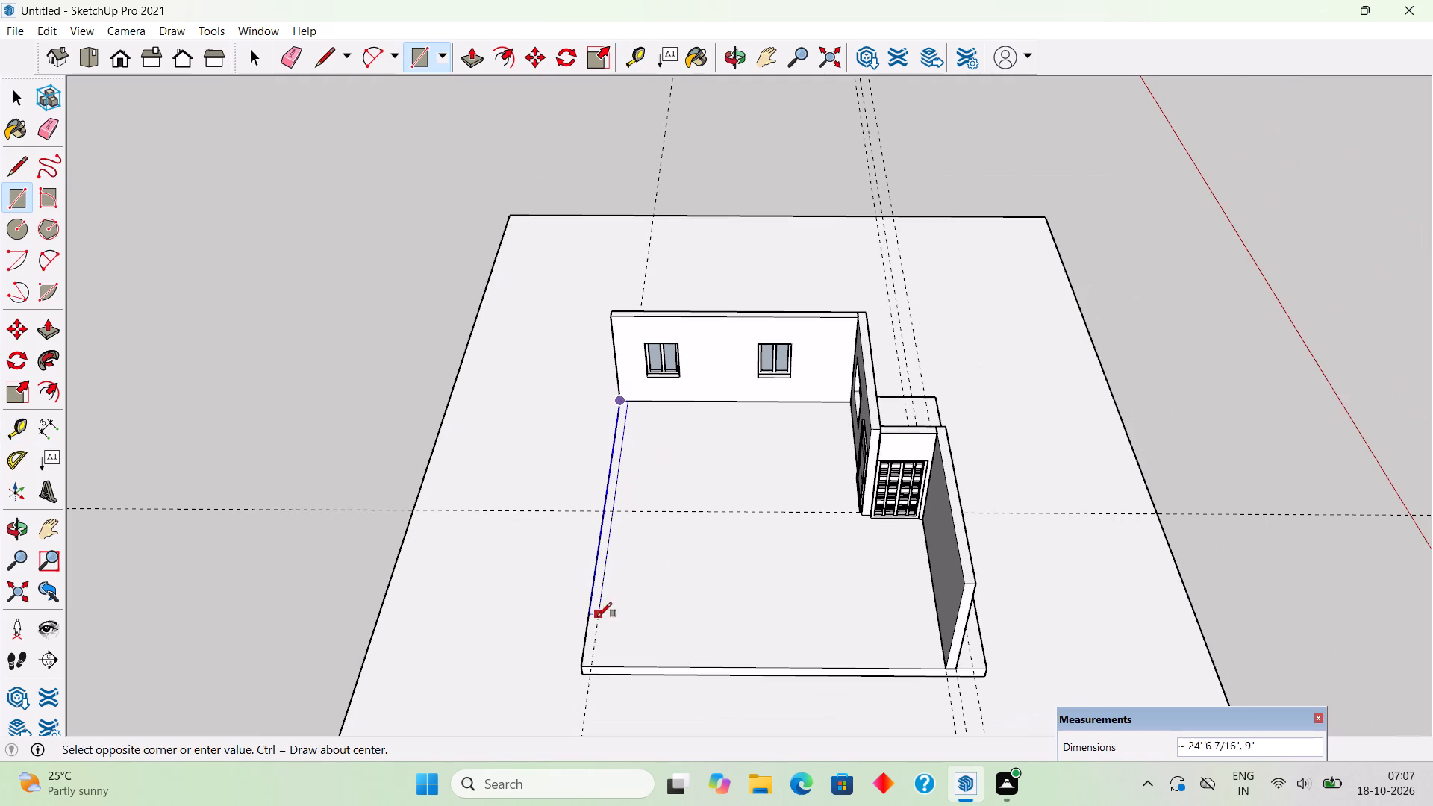
scroll(584, 669, "up", 3)
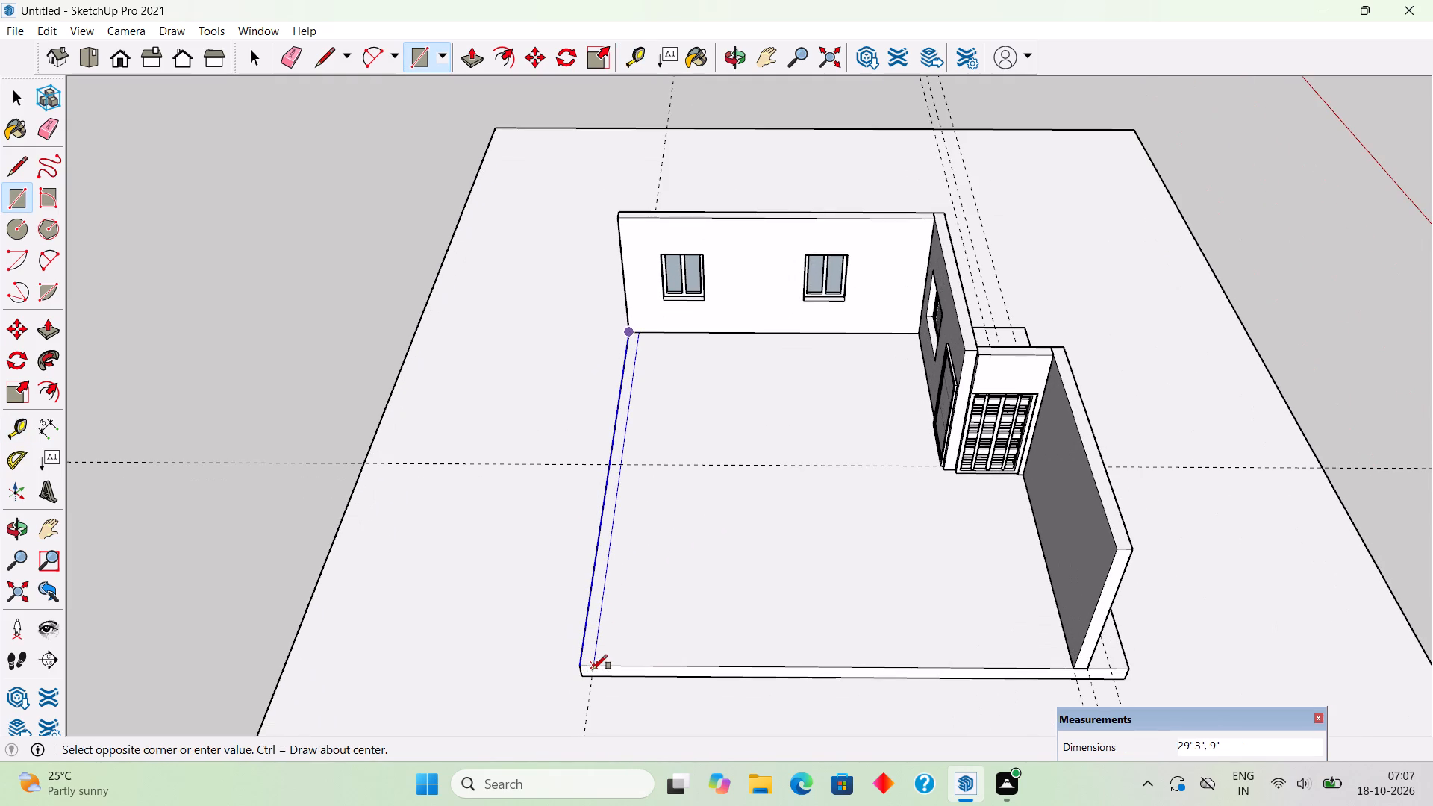
left_click(593, 665)
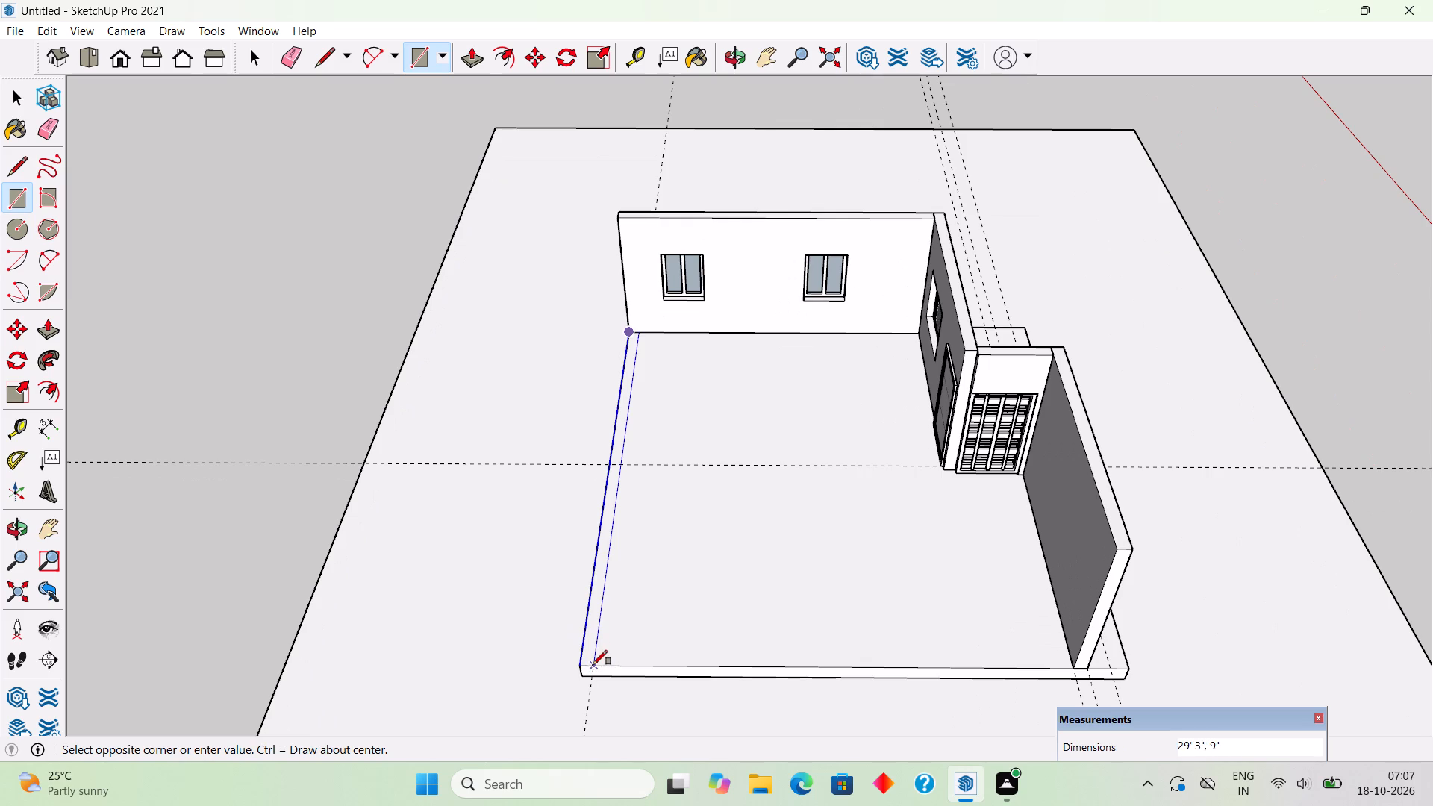
key("p")
left_click(588, 666)
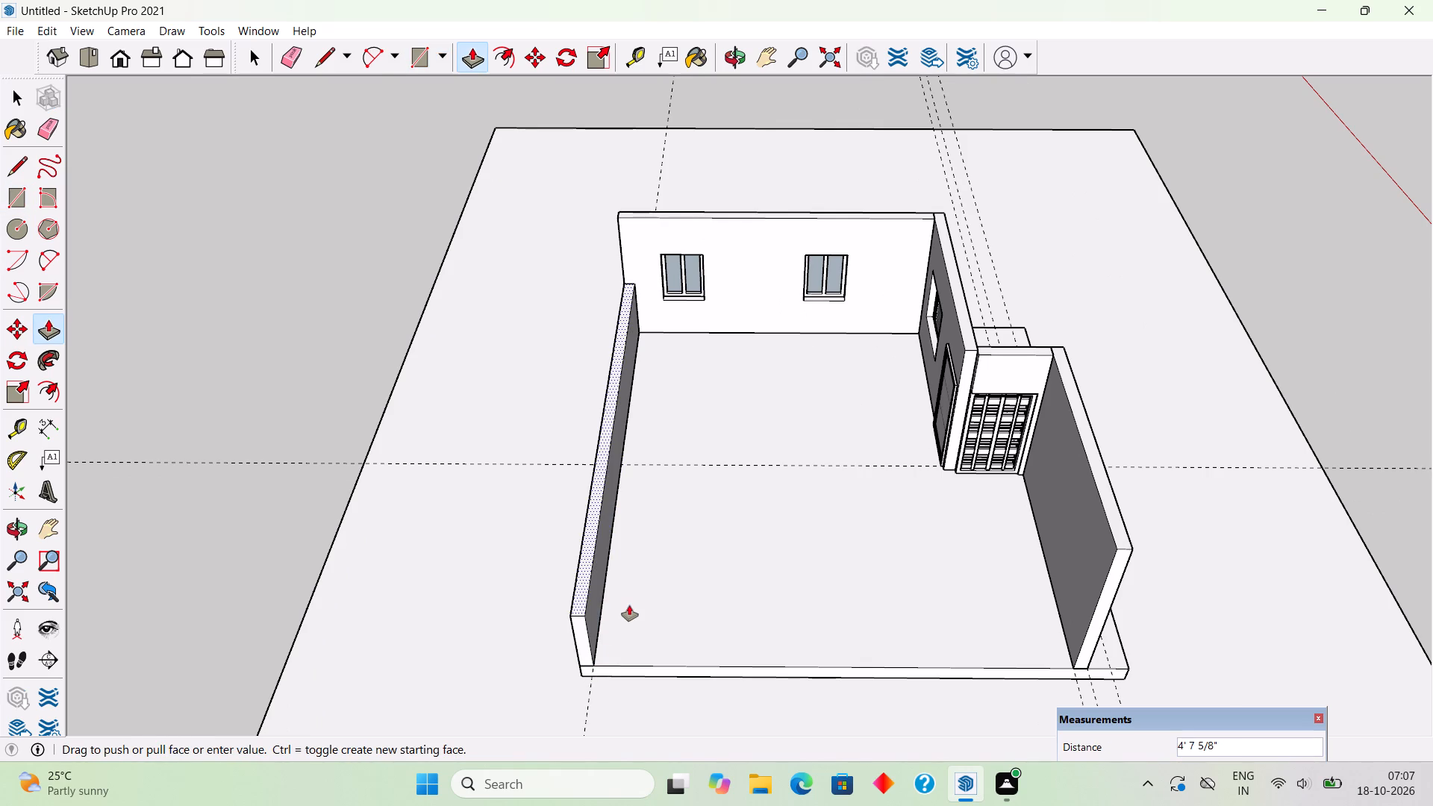
type("10'")
key("Return")
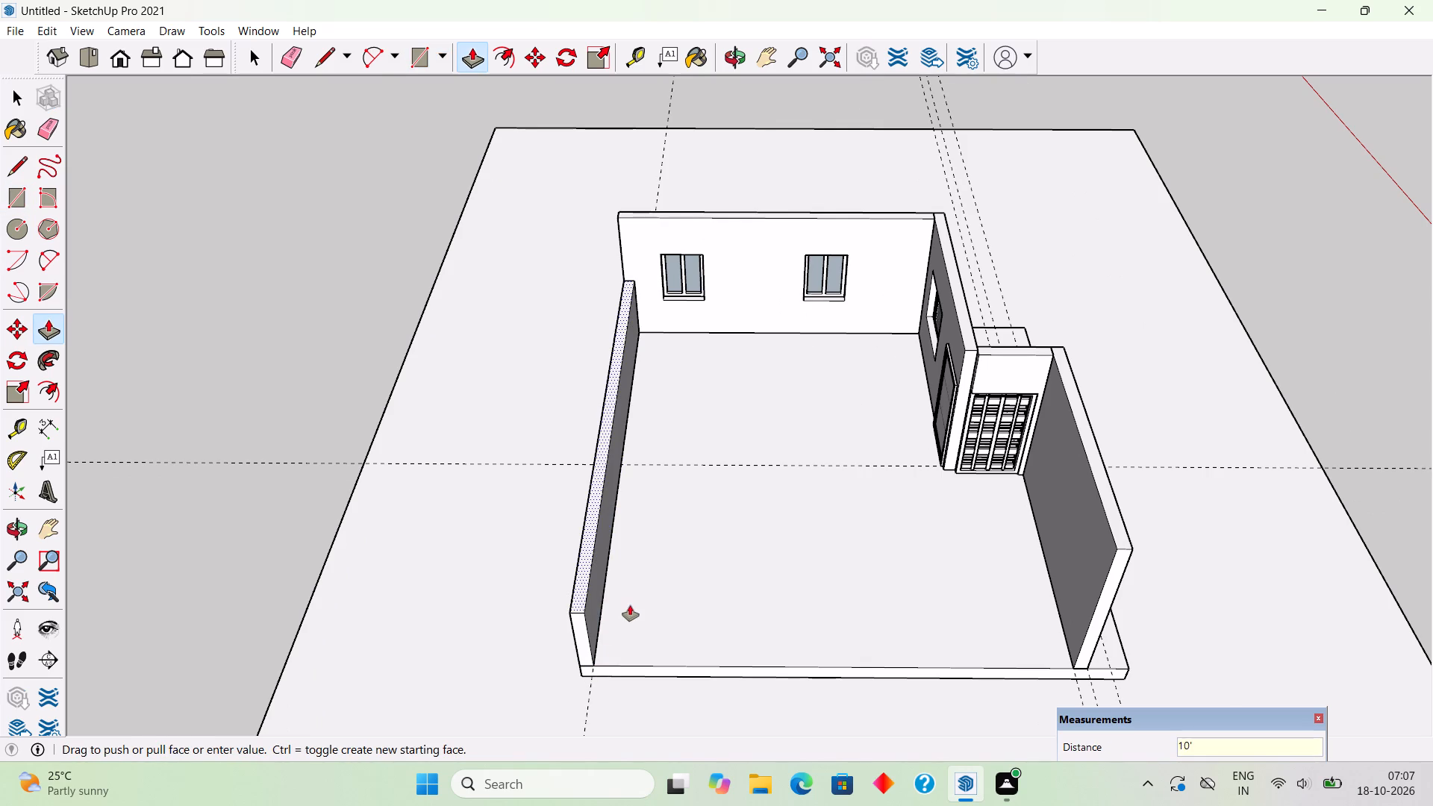
Make the whole new rear wall a group.
key("space")
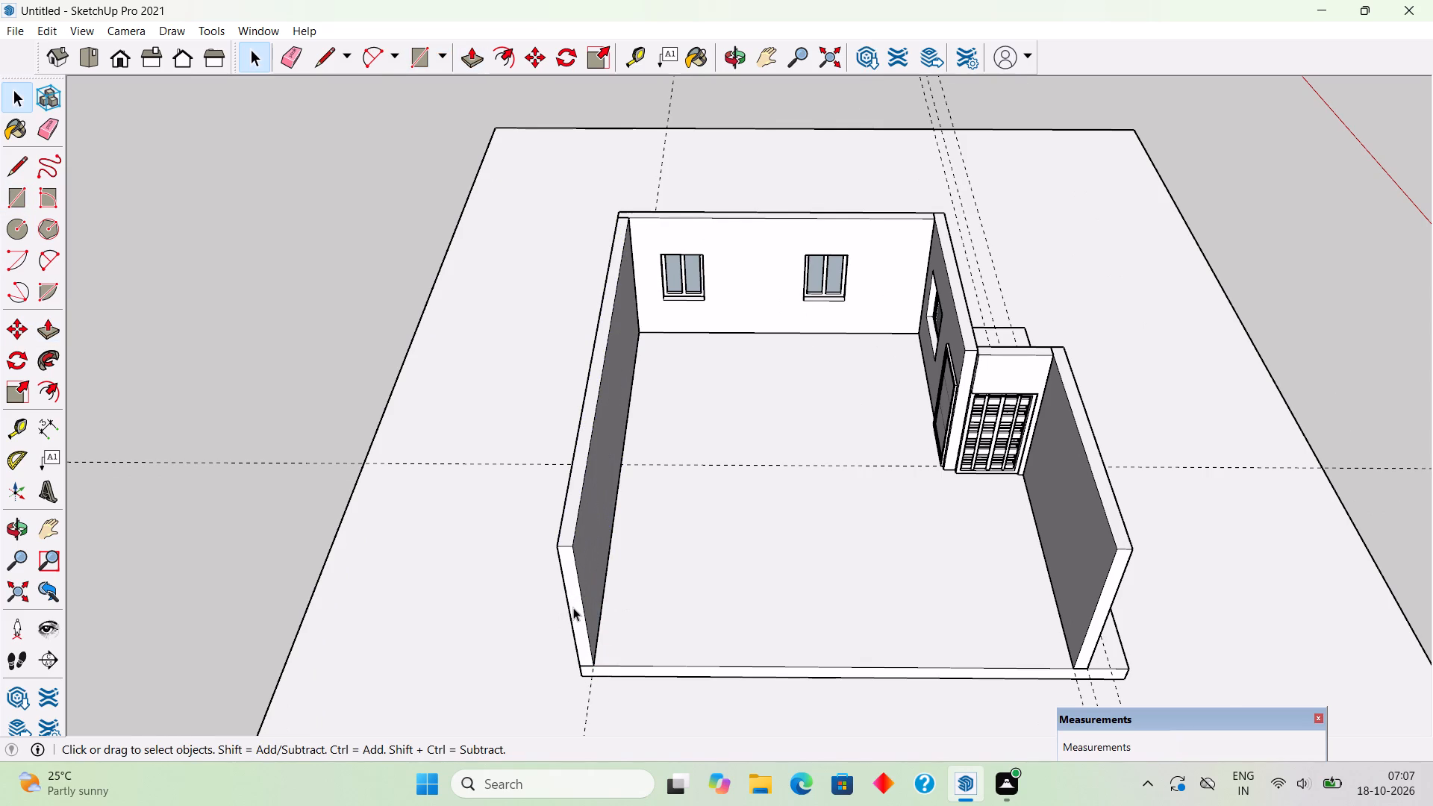
triple_click(573, 607)
right_click(573, 607)
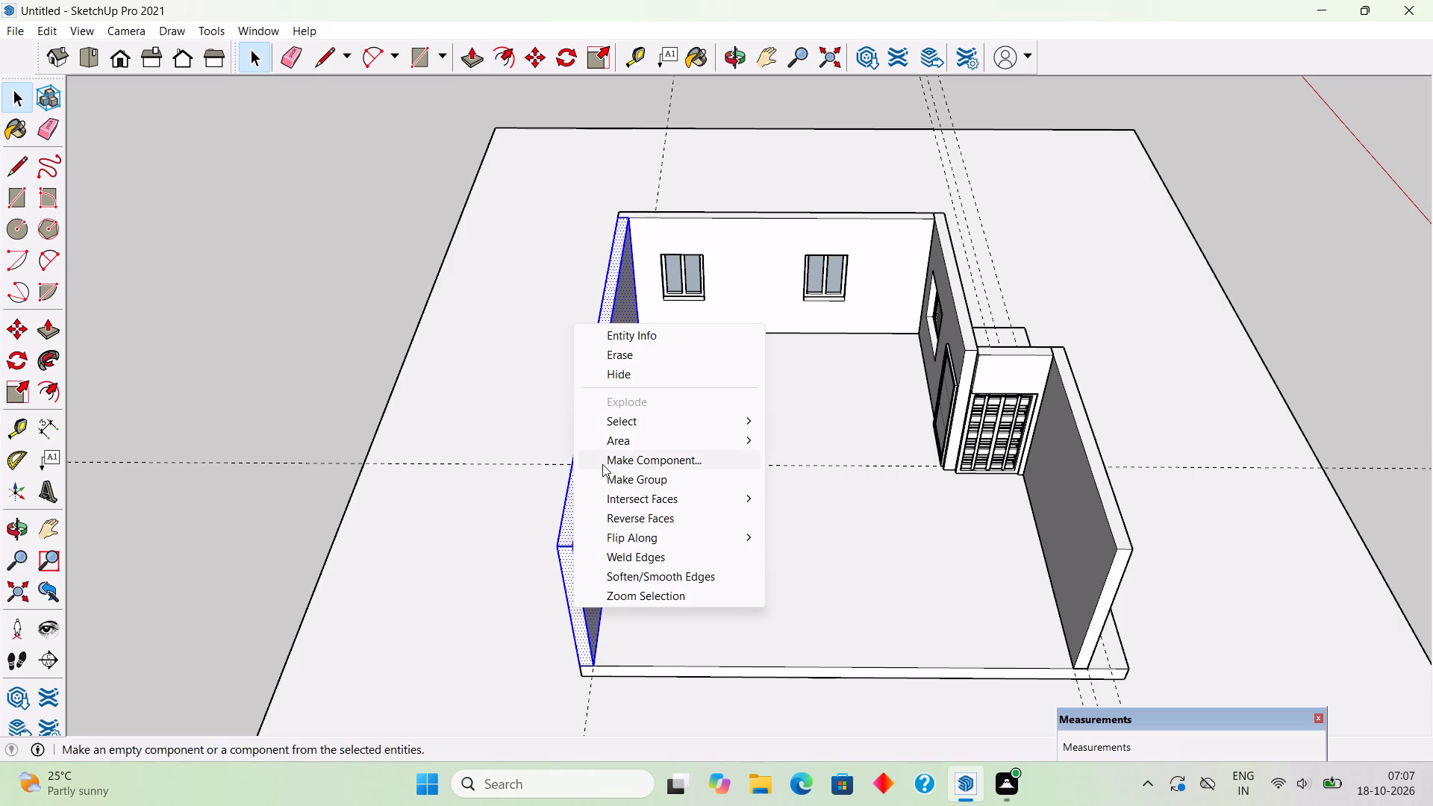
left_click(608, 475)
left_click(379, 368)
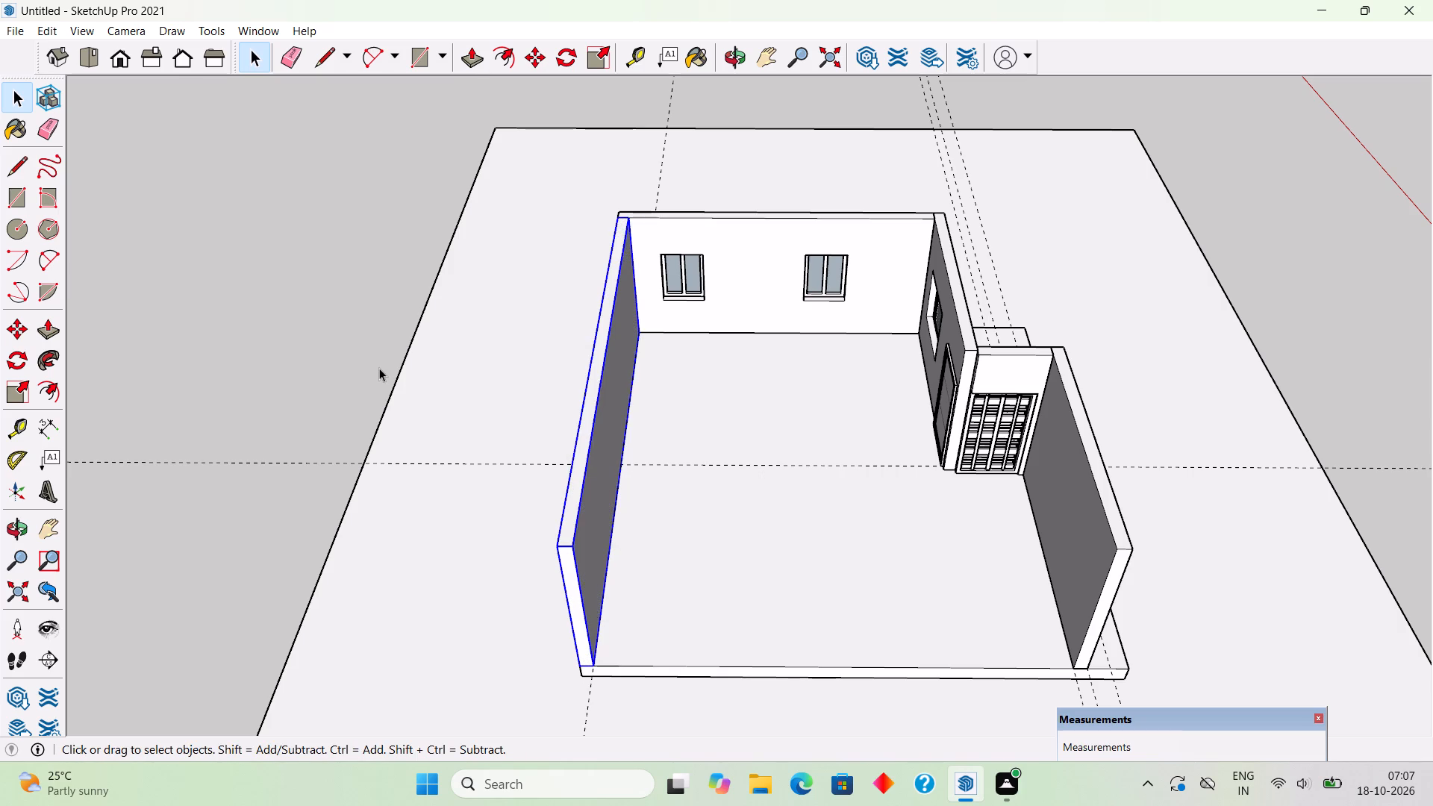
Place a guide line 9" inside the slab's remaining open side edge, opposite the wall with two windows.
scroll(416, 376, "down", 1)
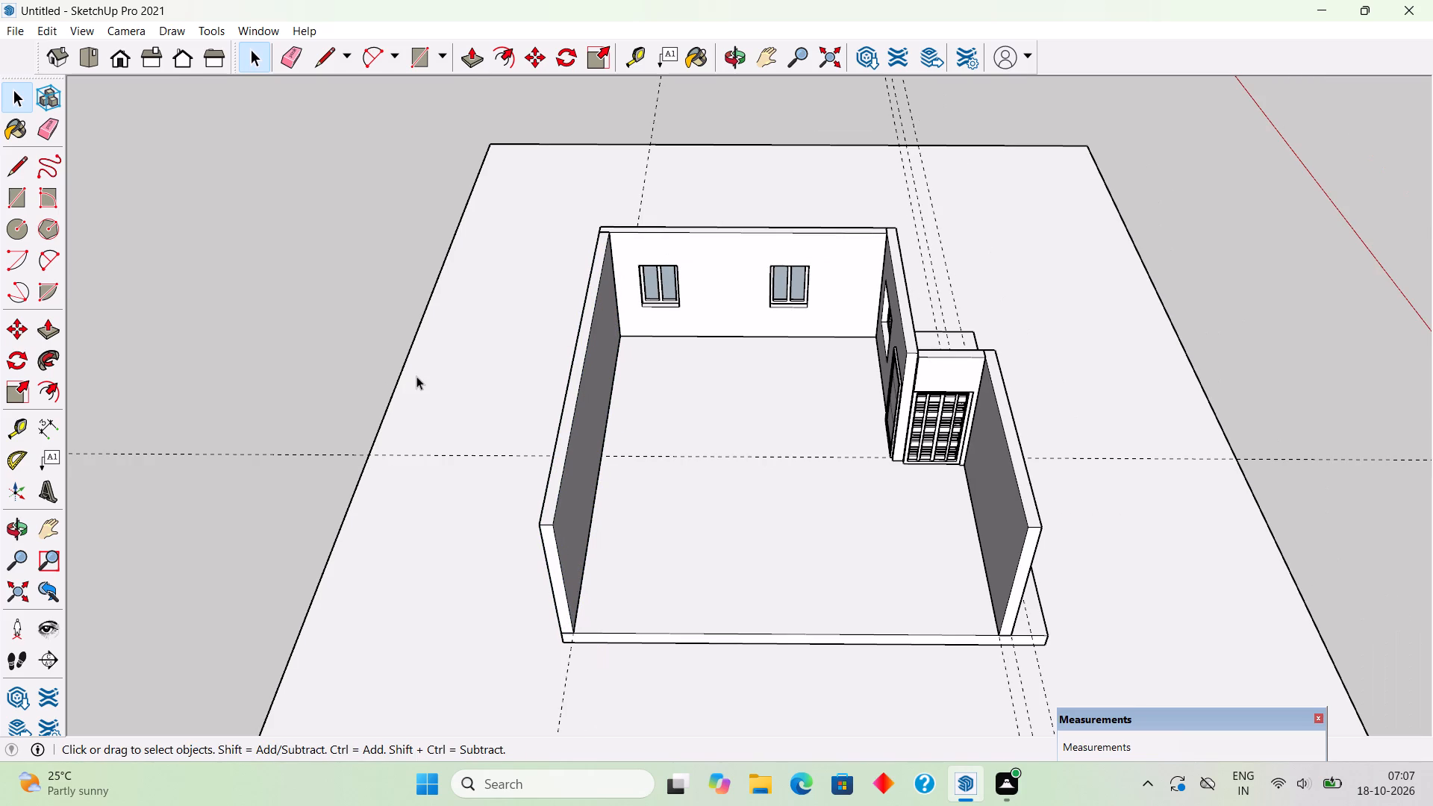
scroll(502, 366, "down", 1)
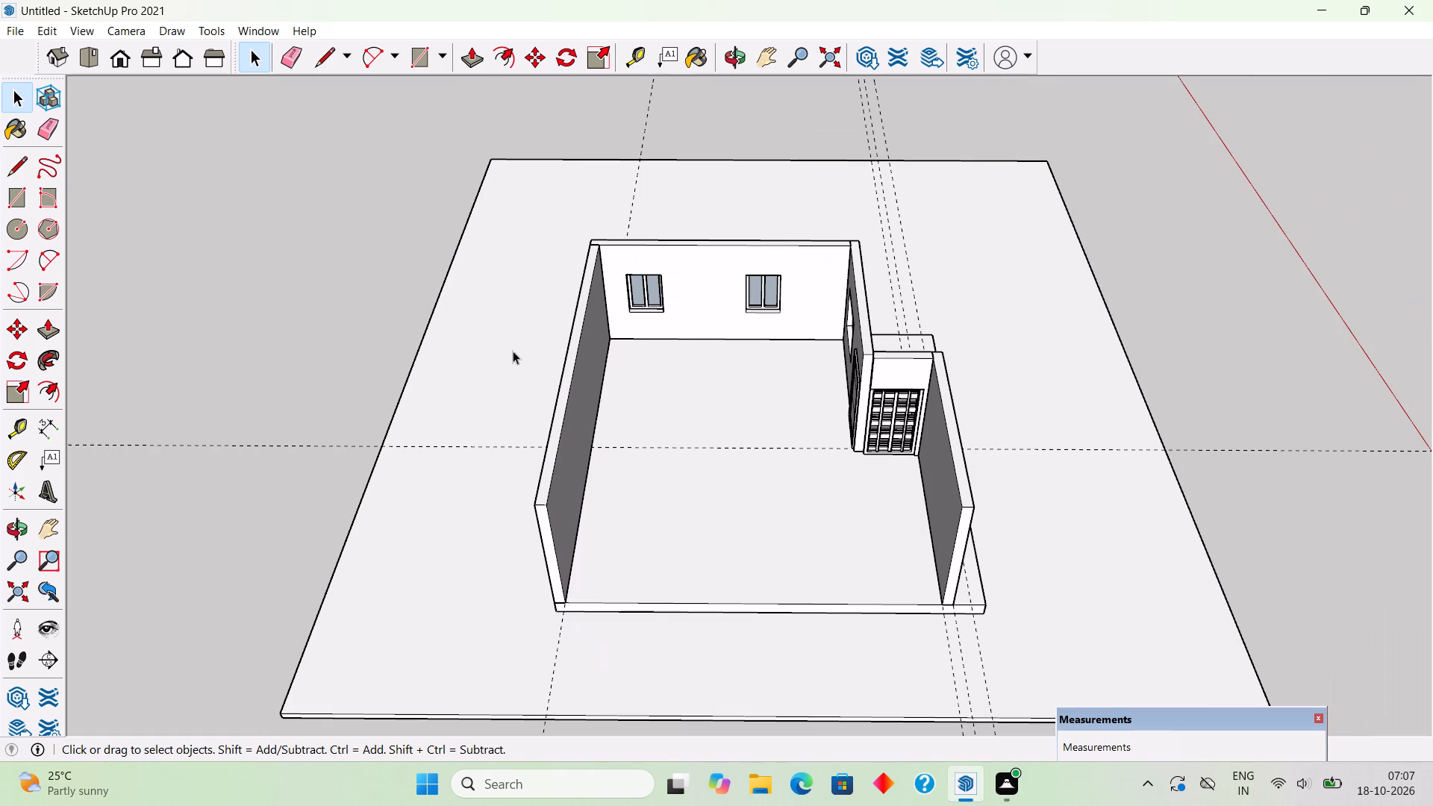
scroll(746, 313, "down", 3)
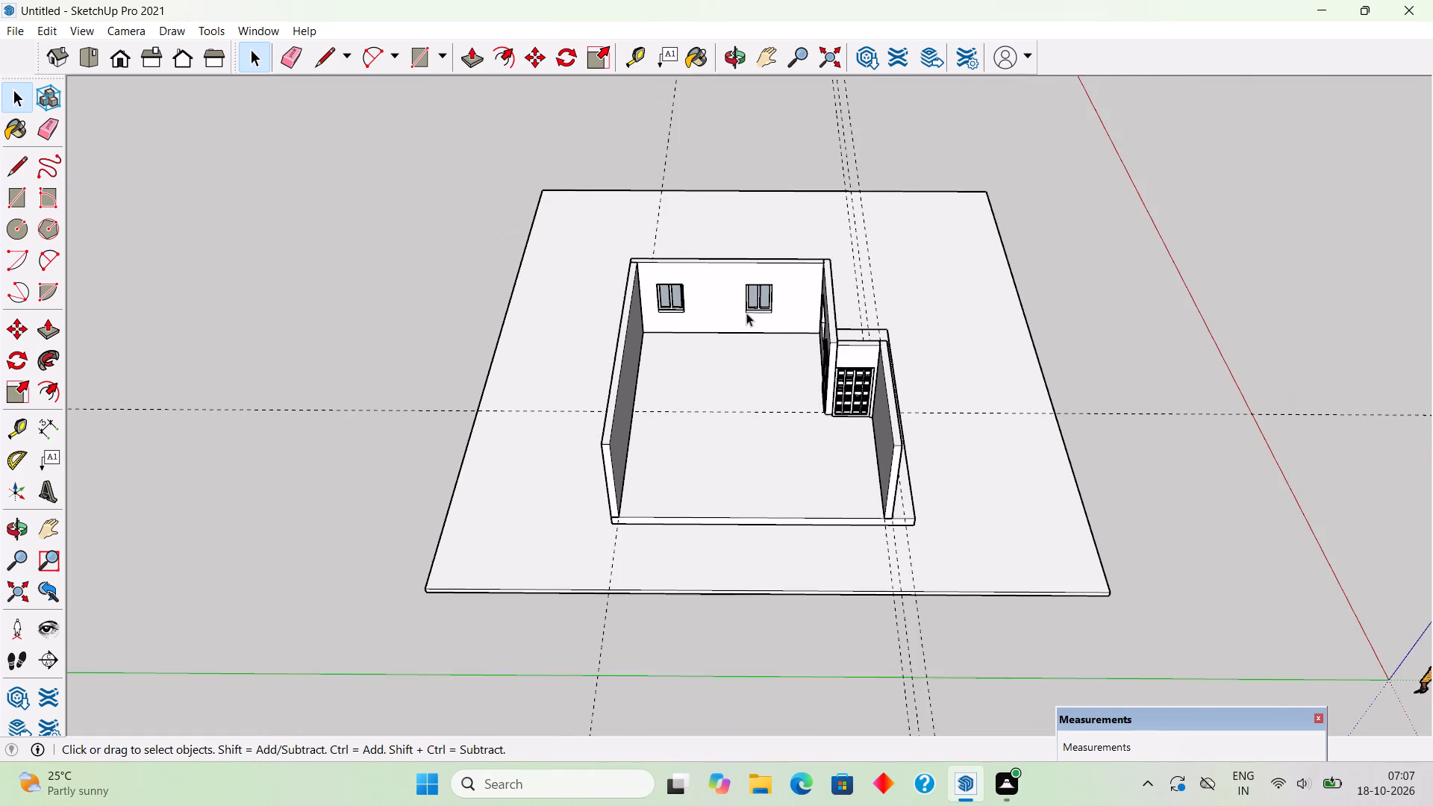
middle_click_drag(749, 454, 785, 616)
scroll(814, 599, "up", 8)
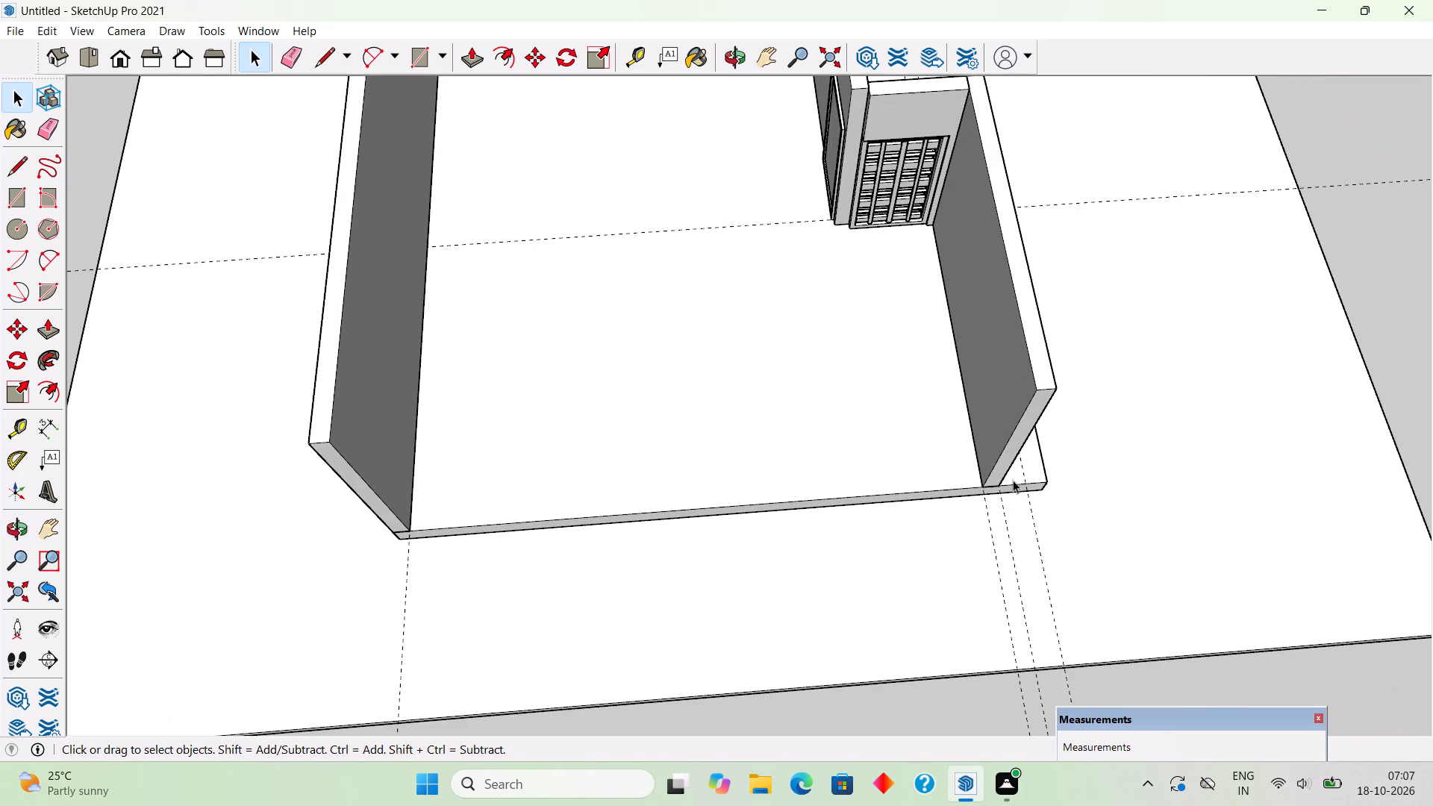
scroll(1019, 479, "up", 2)
key("t")
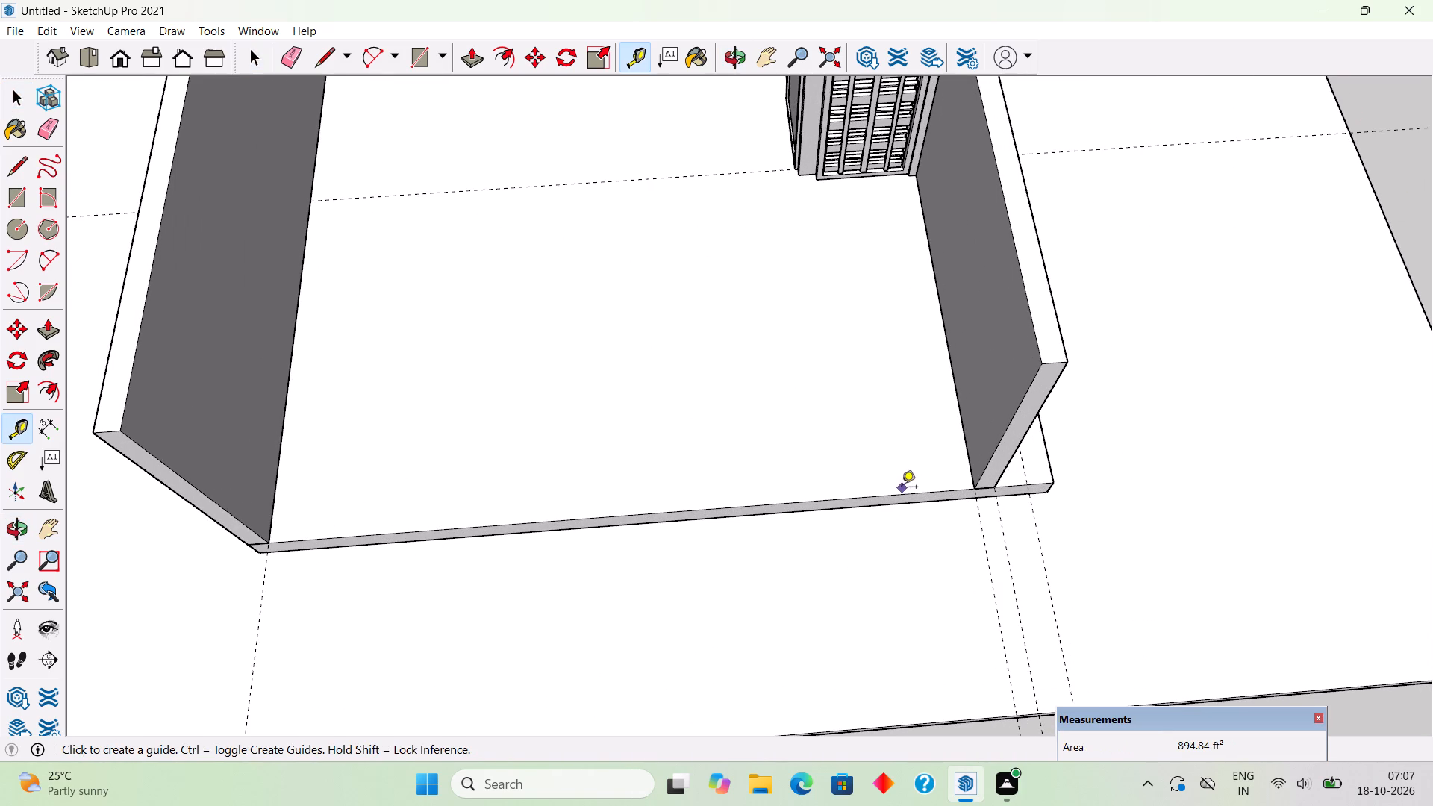
left_click(898, 493)
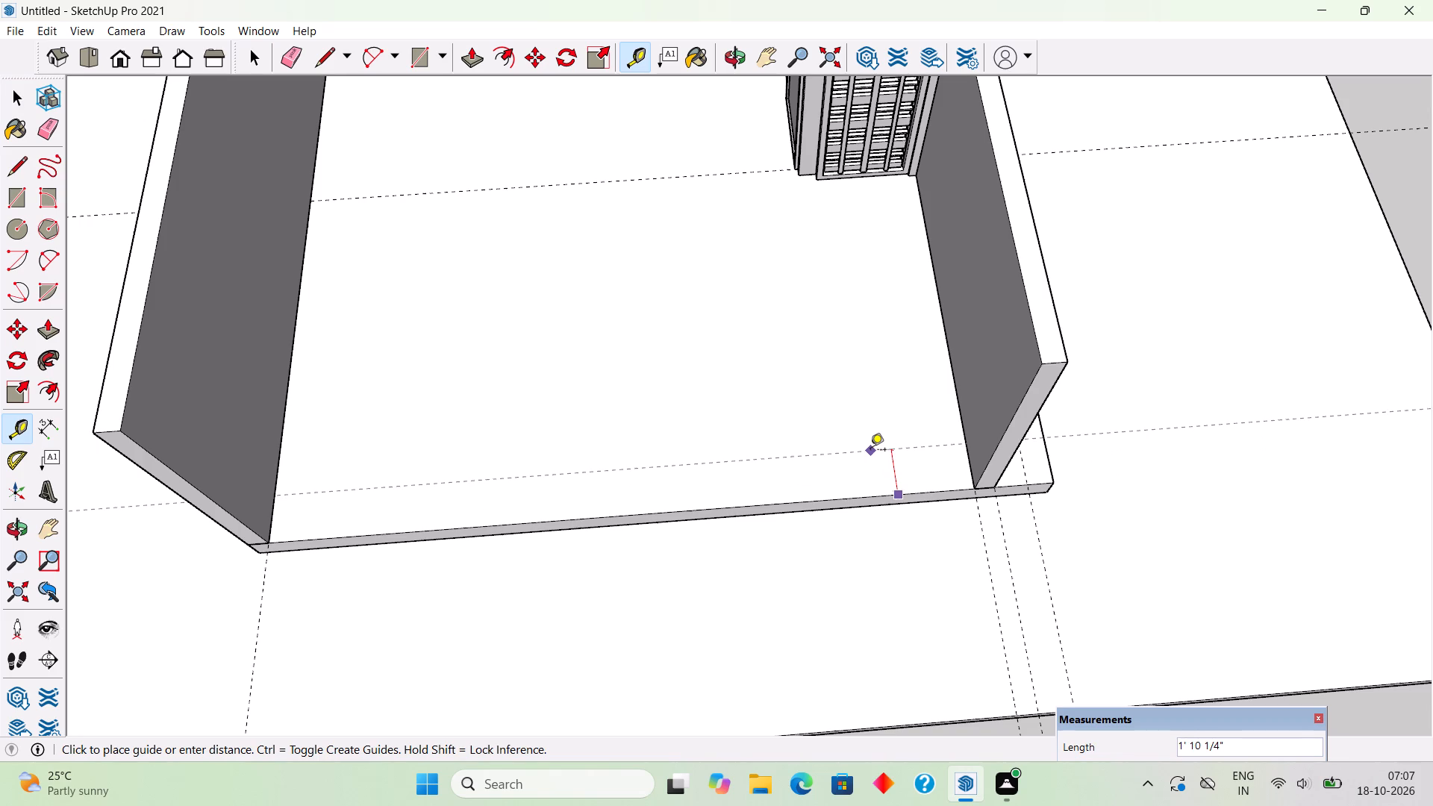
type("9\"")
key("Return")
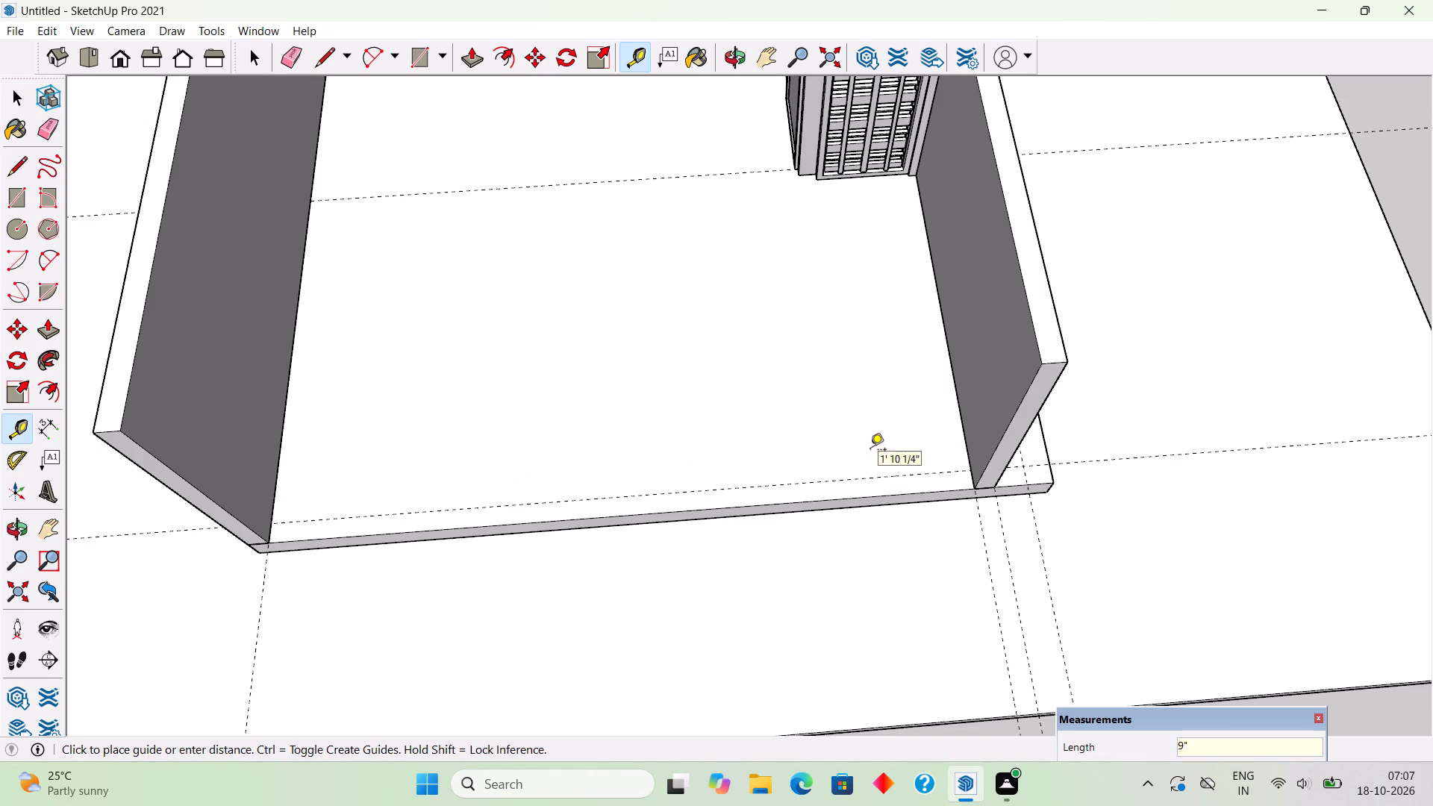
Draw a 9" wide rectangle between the rear and front walls along the open side and extrude it to the rear wall's top.
key("r")
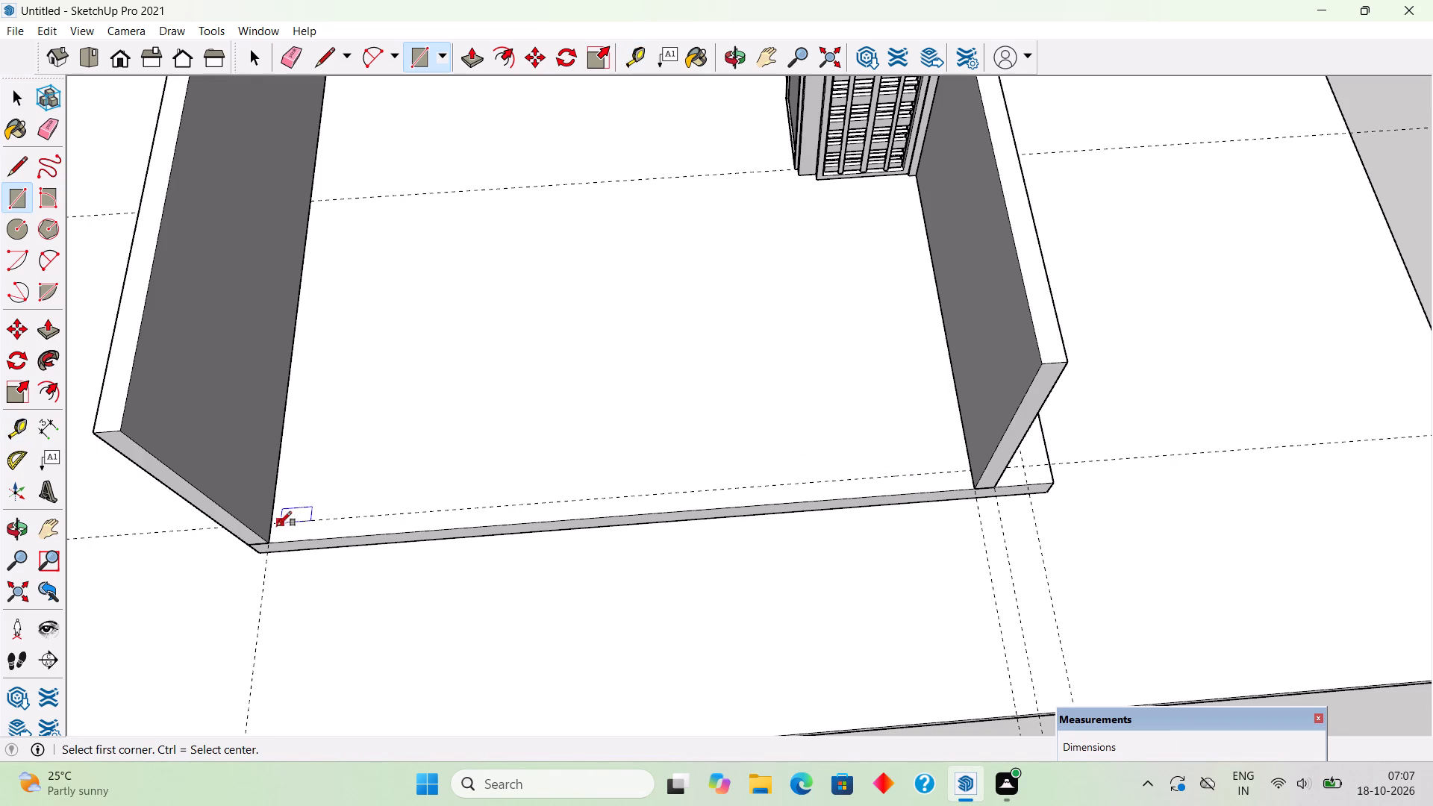
left_click(274, 528)
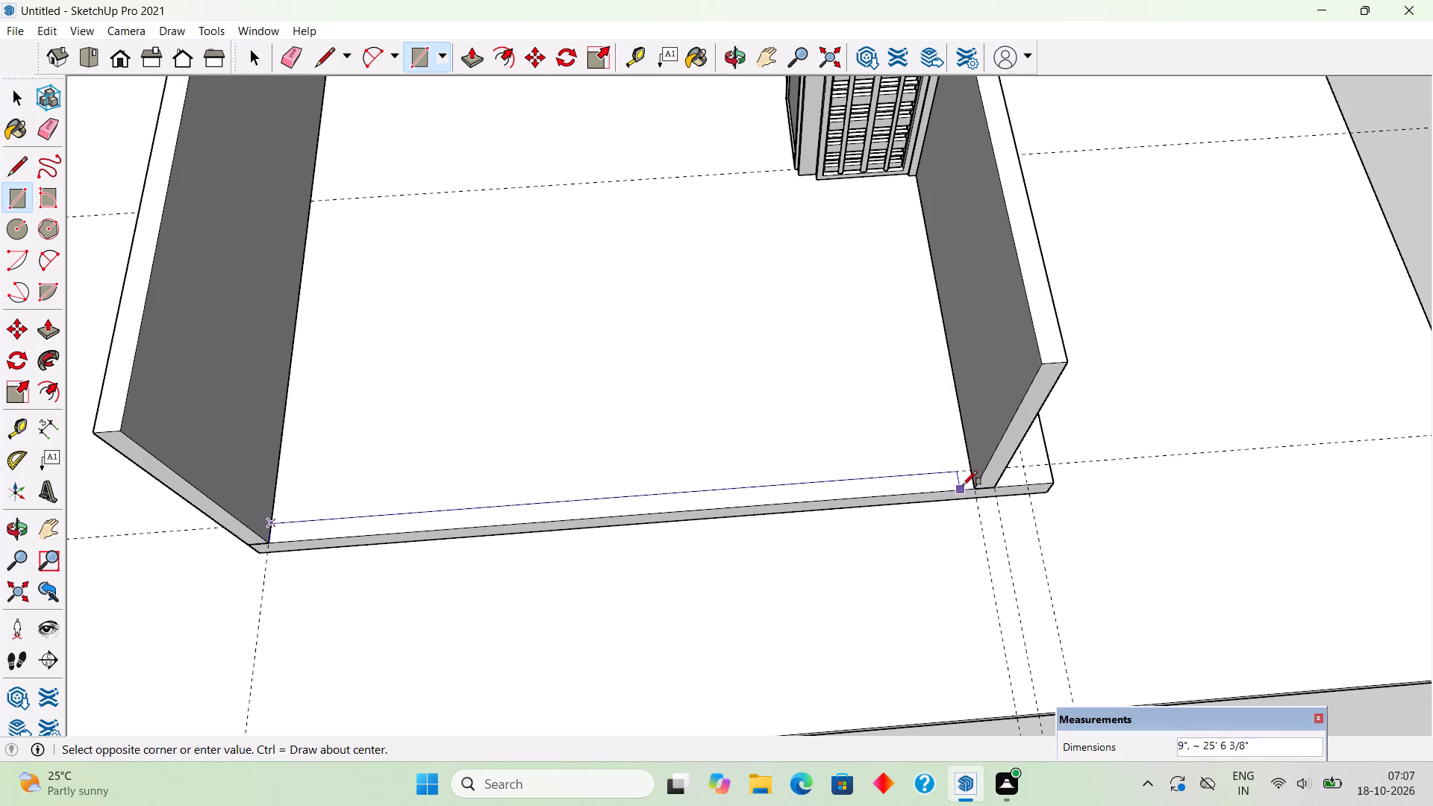
left_click(974, 484)
key("p")
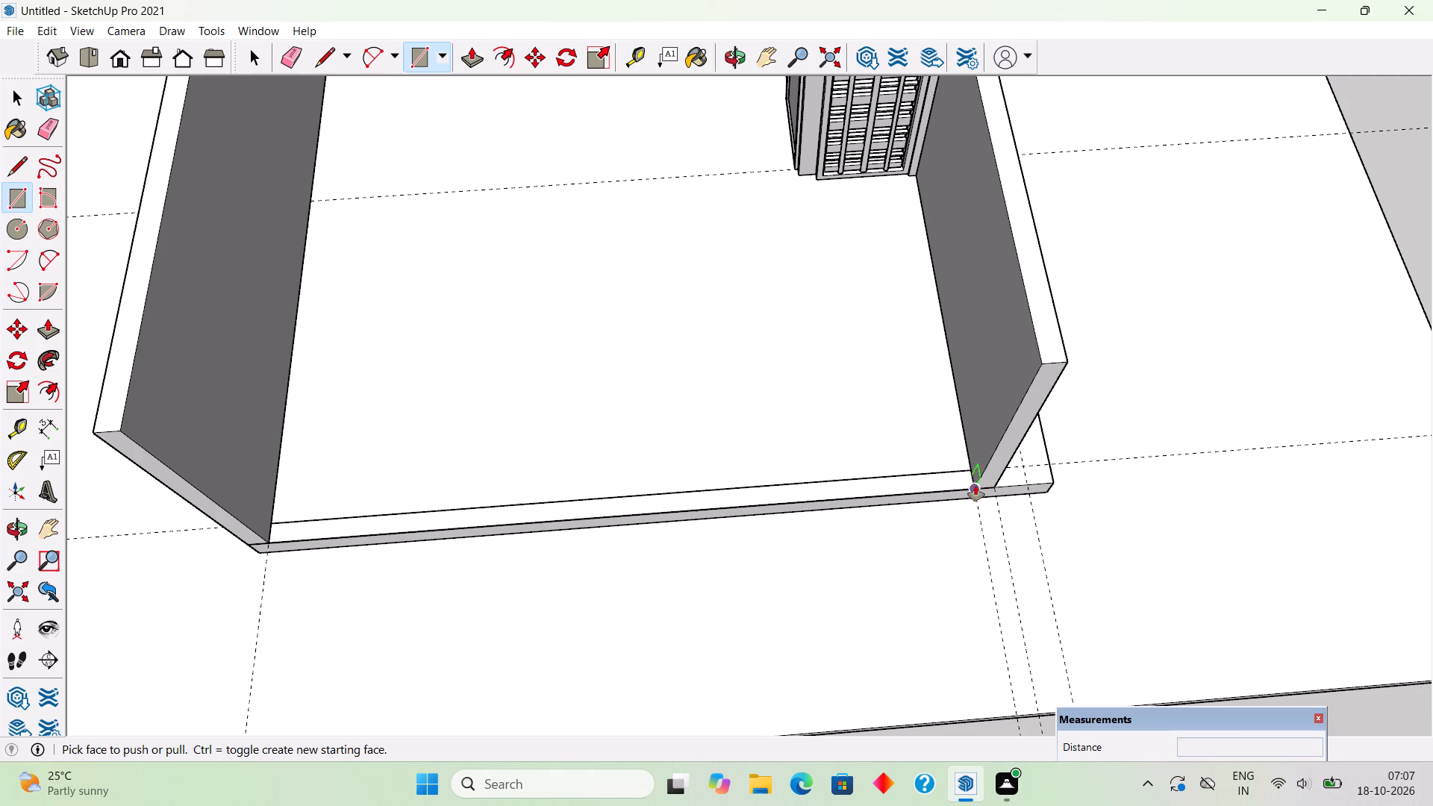
left_click(958, 481)
scroll(967, 463, "down", 3)
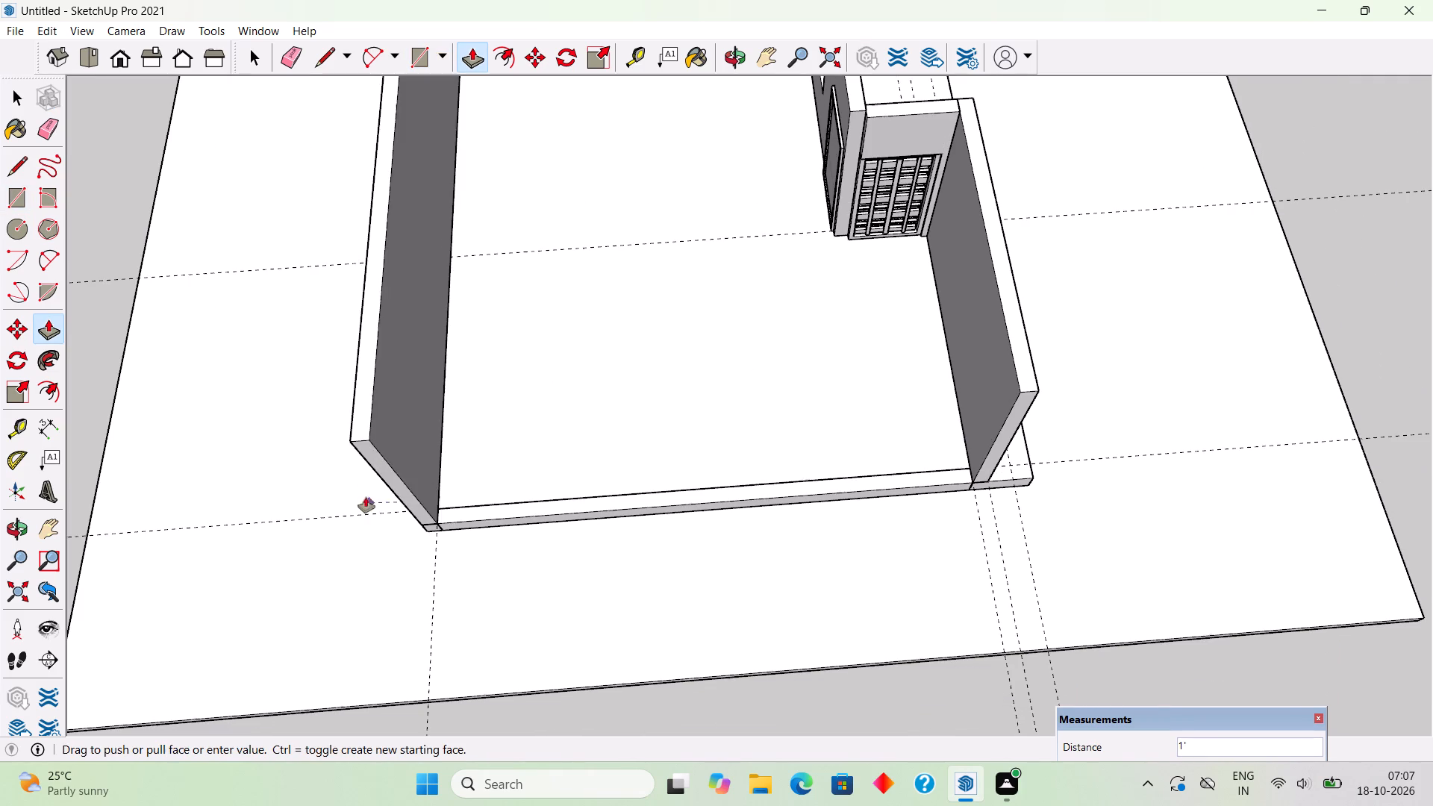
left_click(355, 441)
Make the whole new side wall between the rear and front walls a group.
key("space")
triple_click(535, 487)
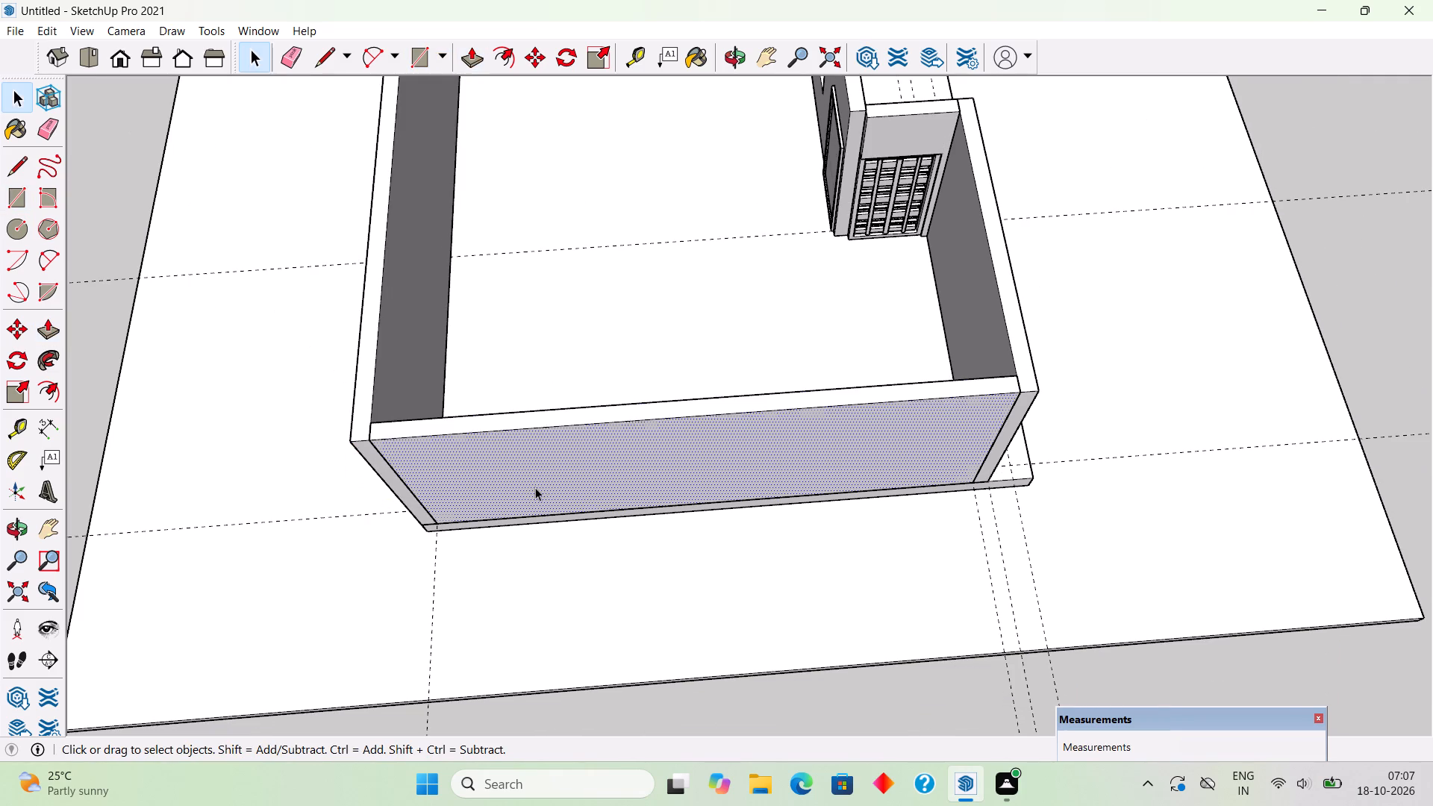
right_click(535, 487)
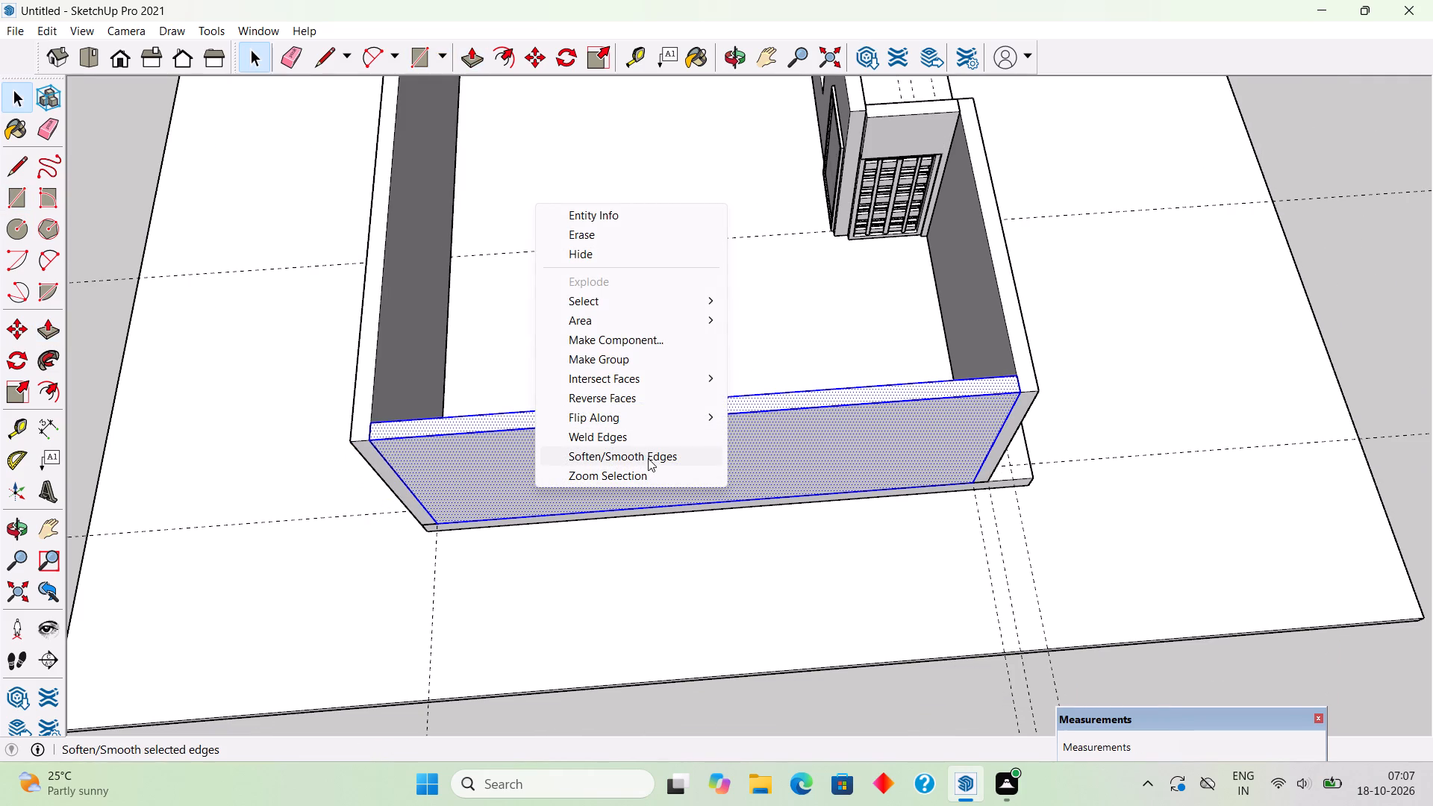
left_click(640, 364)
scroll(640, 364, "down", 7)
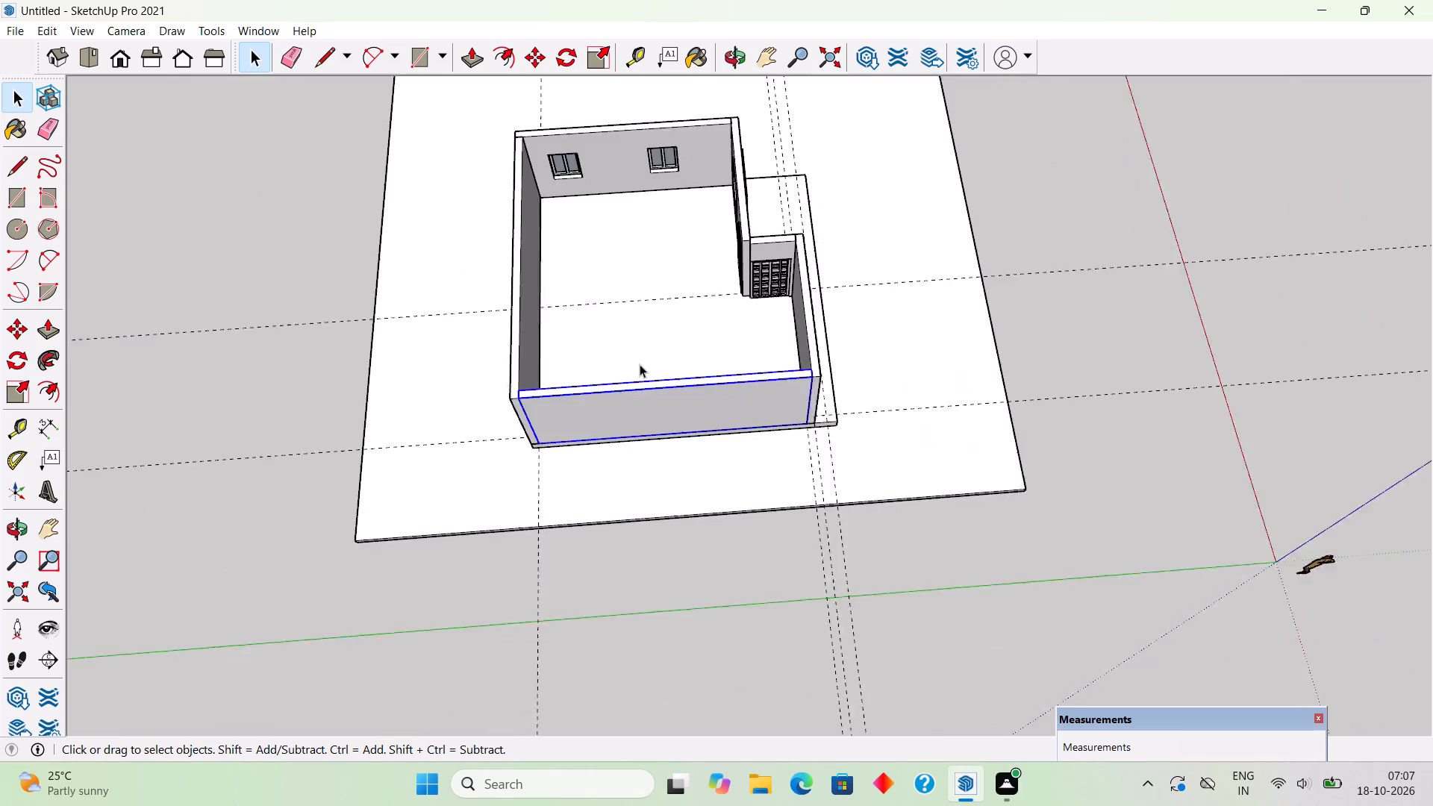
scroll(640, 364, "down", 1)
left_click(150, 287)
Draw a roof rectangle about 30' by 26' 10" across the wall tops and extrude it 6" into a slab.
scroll(460, 129, "up", 4)
scroll(613, 149, "up", 2)
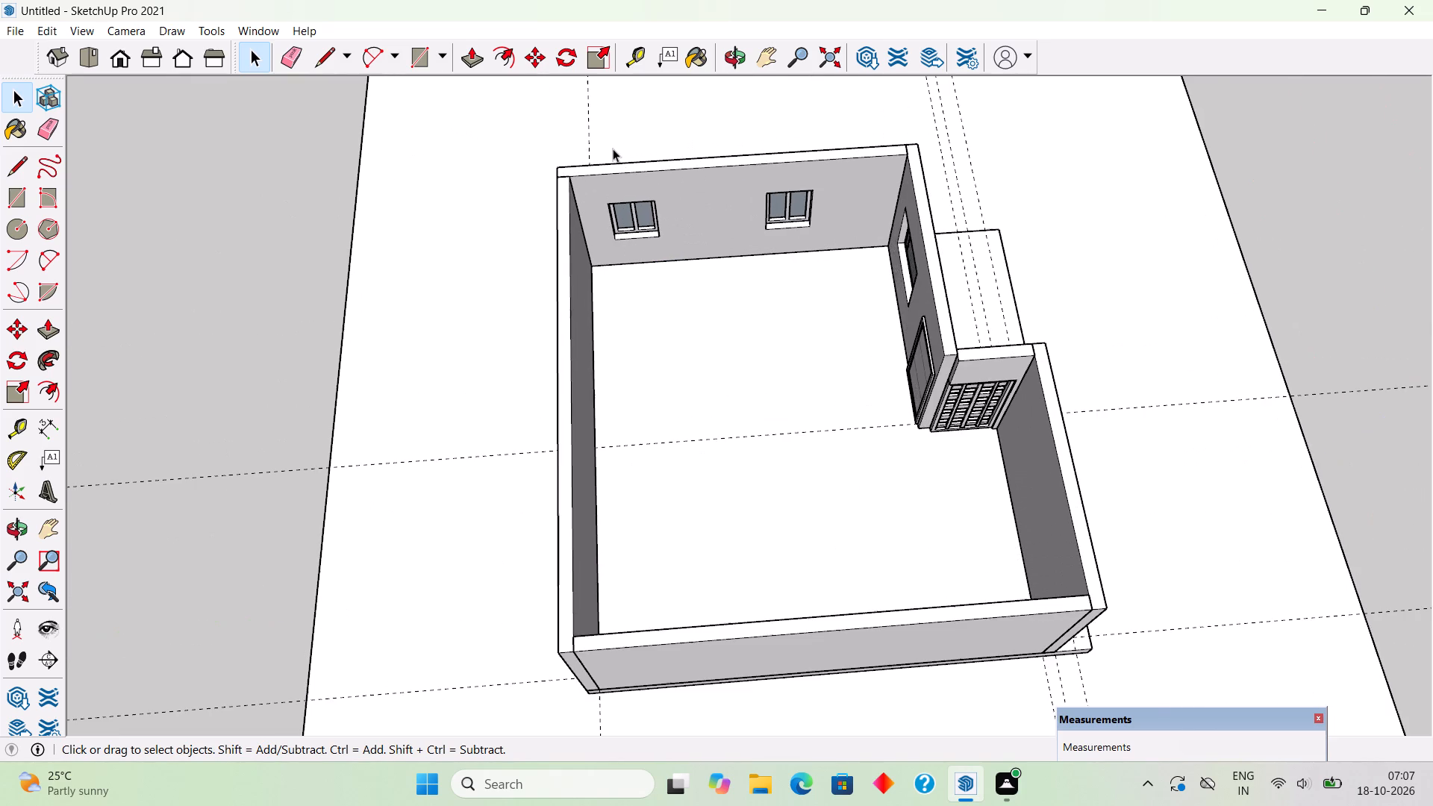
key("r")
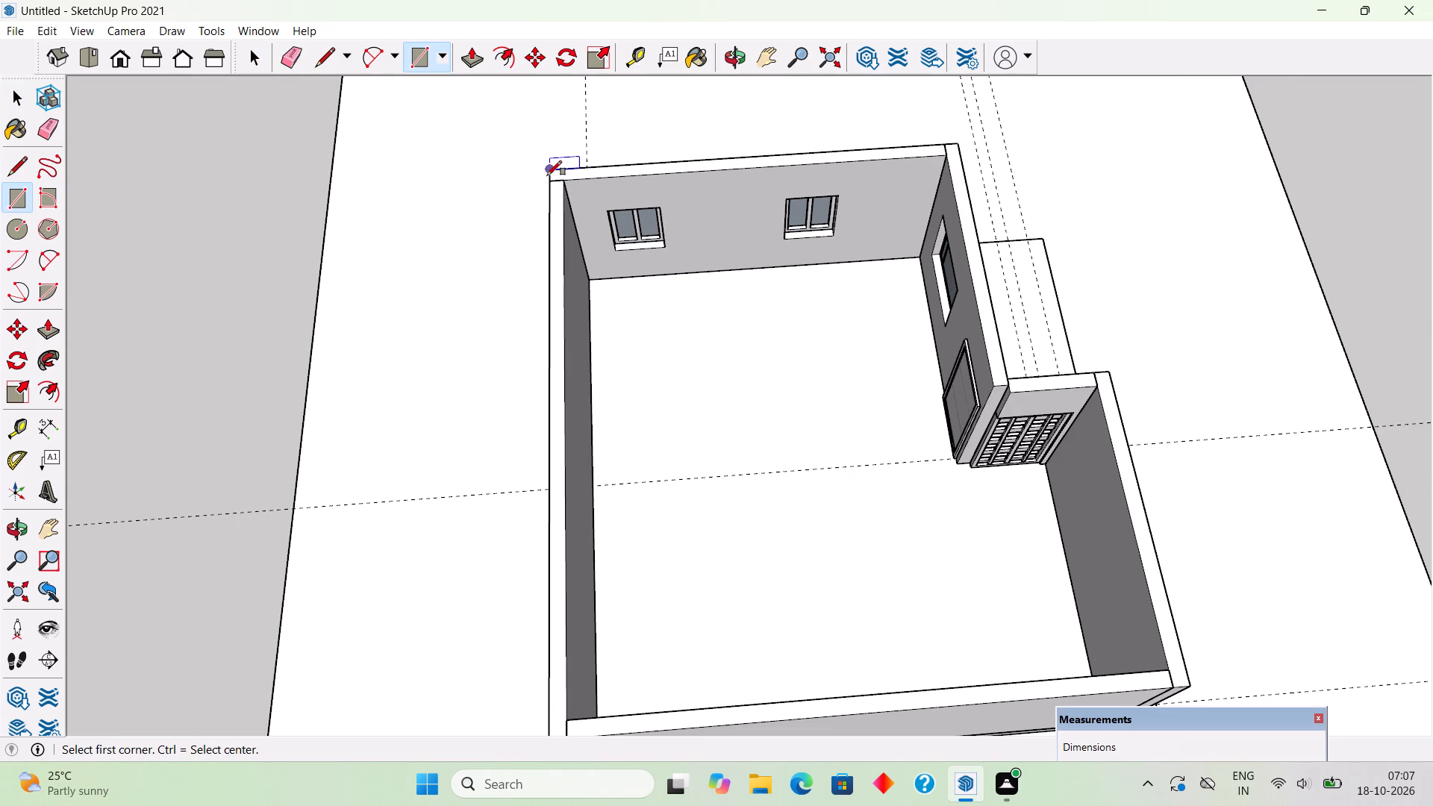
left_click(547, 175)
scroll(764, 201, "down", 4)
scroll(984, 460, "up", 3)
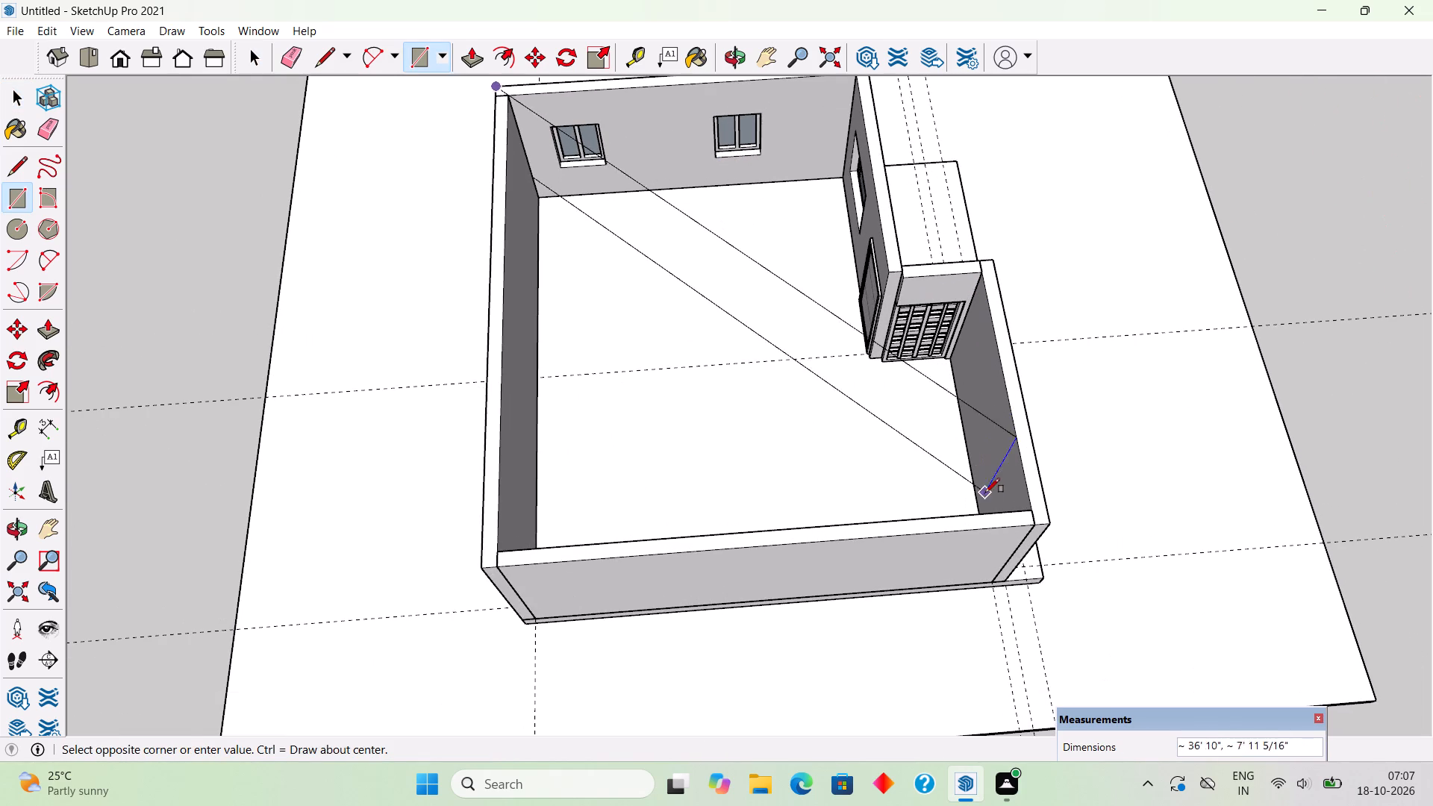
left_click(1032, 525)
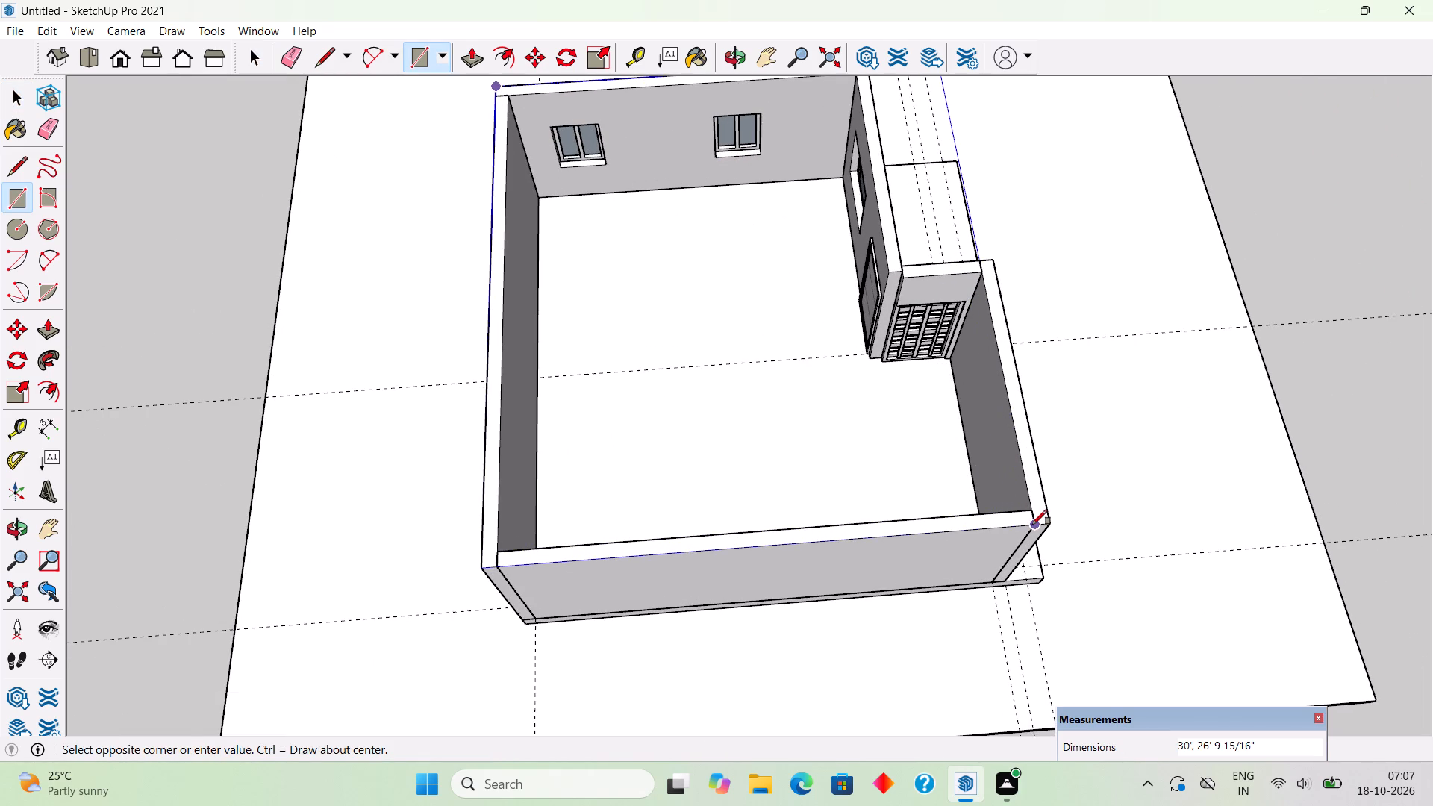
key("p")
left_click(882, 494)
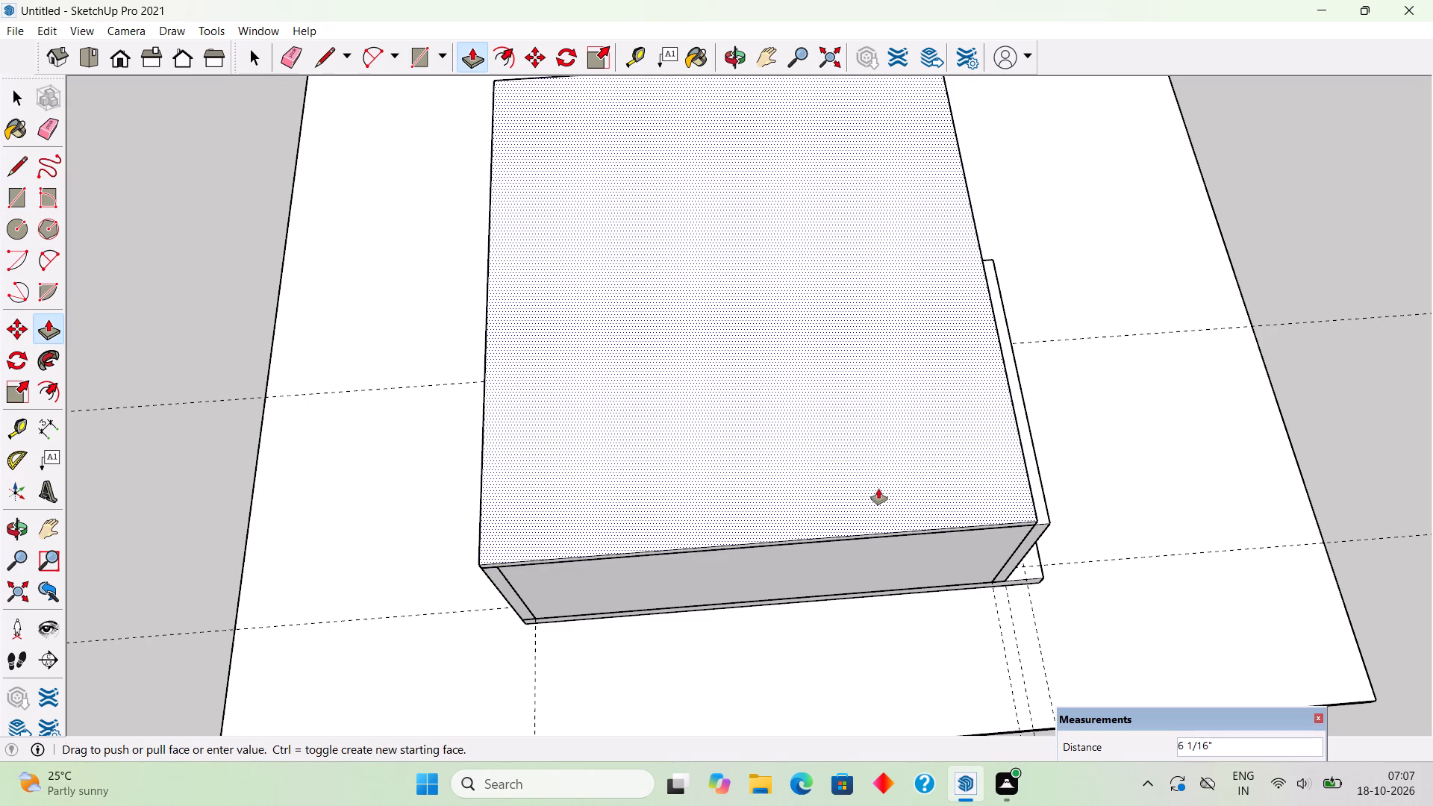
type("6\"")
key("Return")
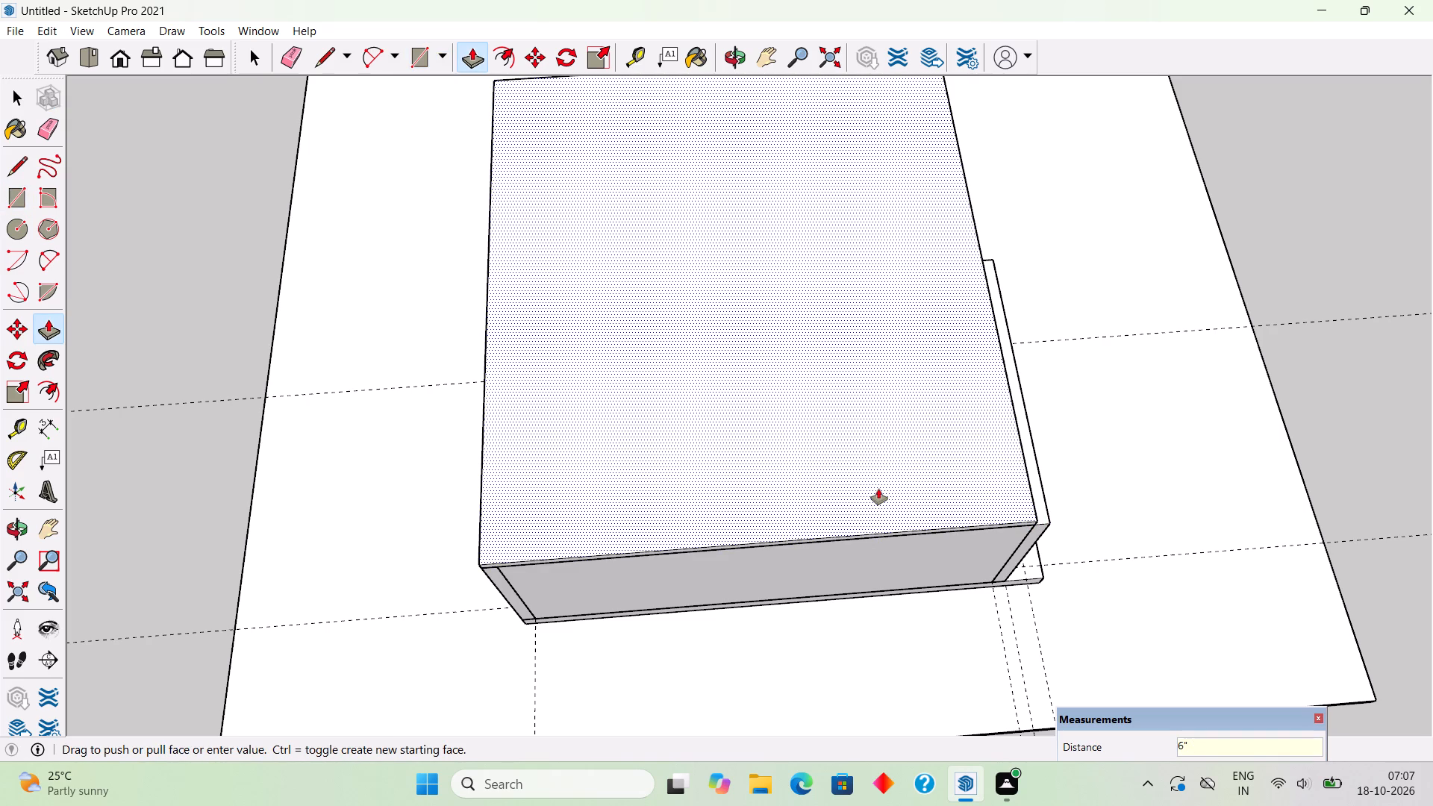
Make the whole new roof slab a group.
key("space")
scroll(878, 489, "down", 5)
scroll(878, 489, "up", 1)
scroll(878, 489, "down", 1)
middle_click_drag(849, 600, 815, 354)
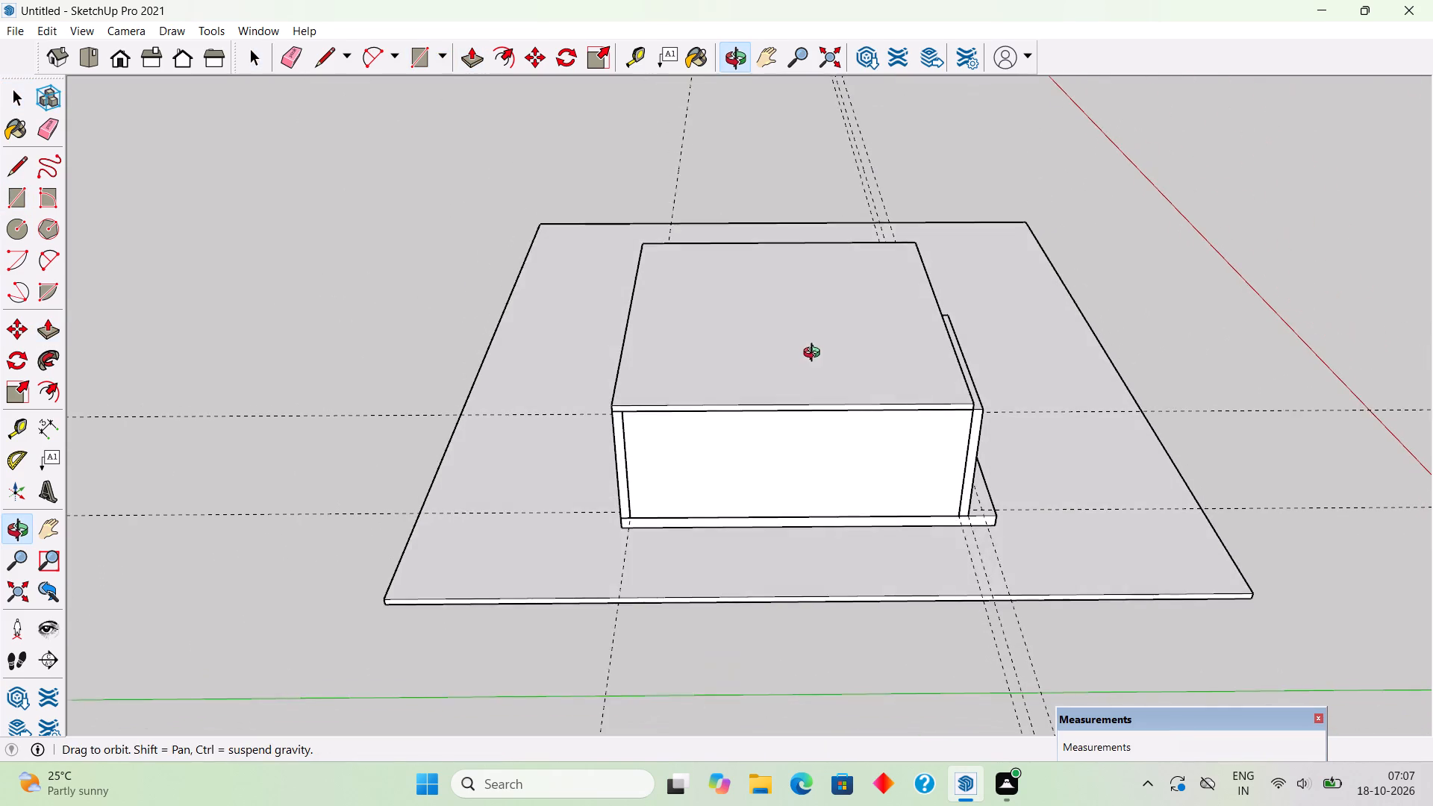
middle_click_drag(815, 354, 814, 352)
triple_click(828, 354)
right_click(828, 354)
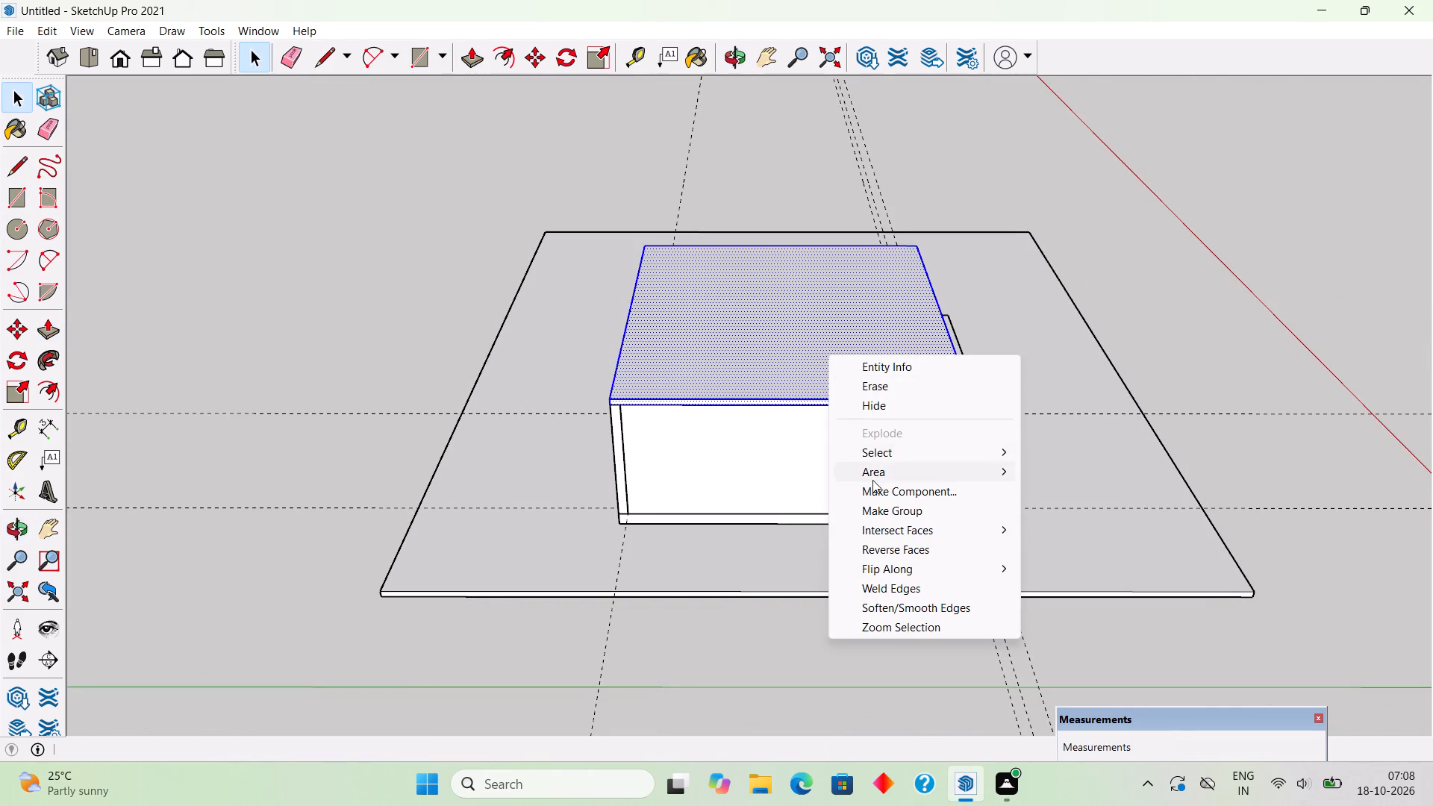
left_click(881, 503)
left_click(902, 180)
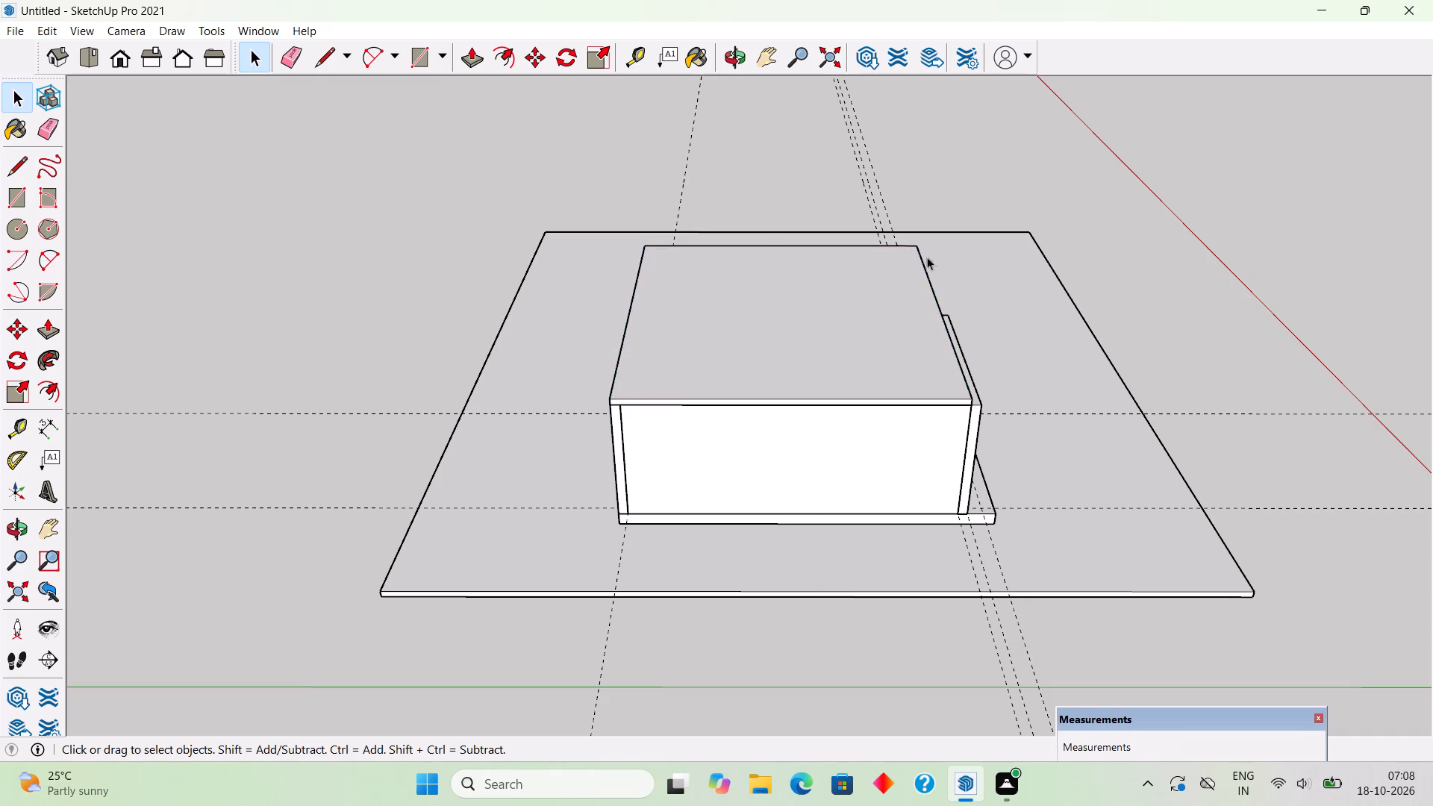
Examine the roofed house from the front and window sides, including the entrance recess and roof overhang.
middle_click_drag(890, 403, 365, 296)
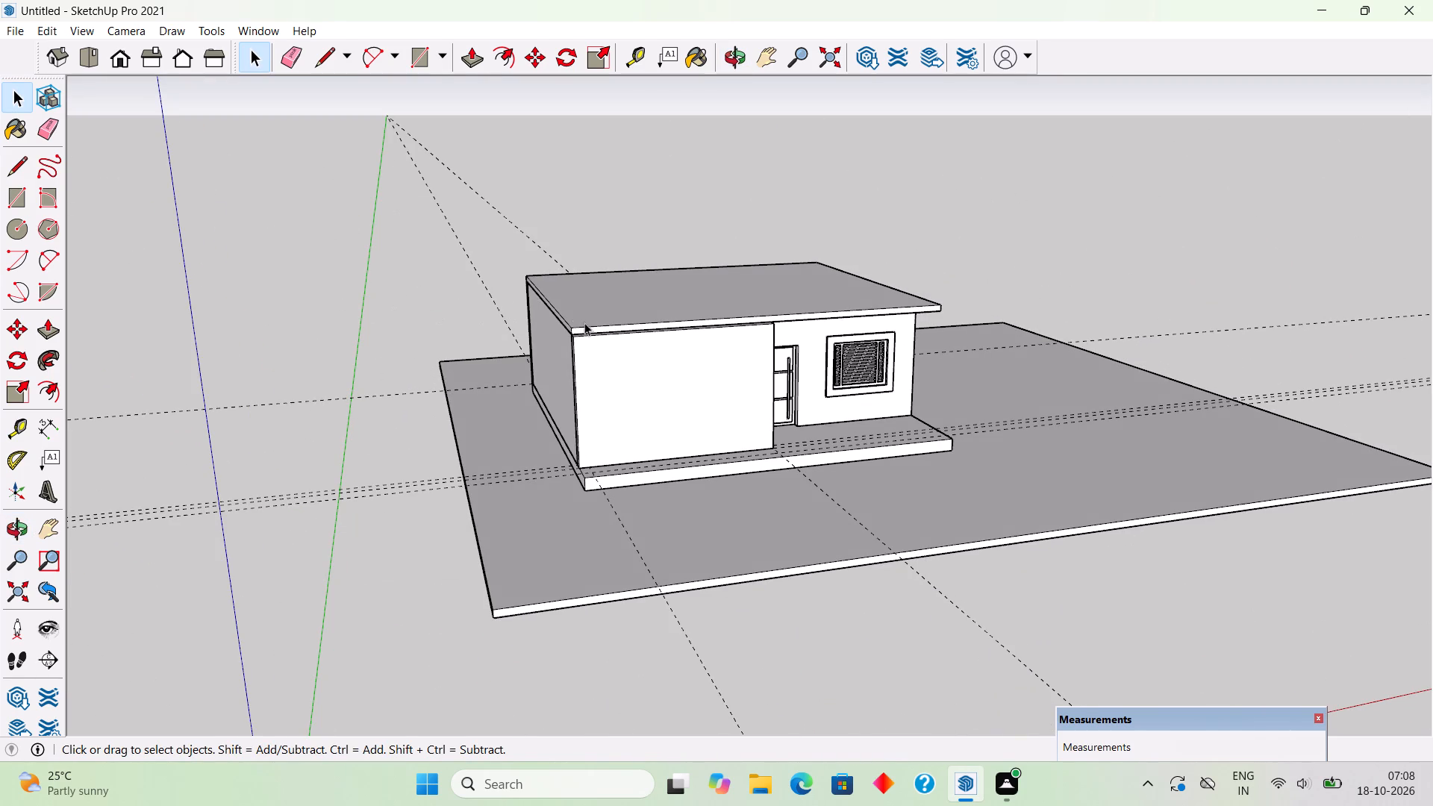
middle_click_drag(834, 437, 719, 324)
scroll(719, 322, "up", 1)
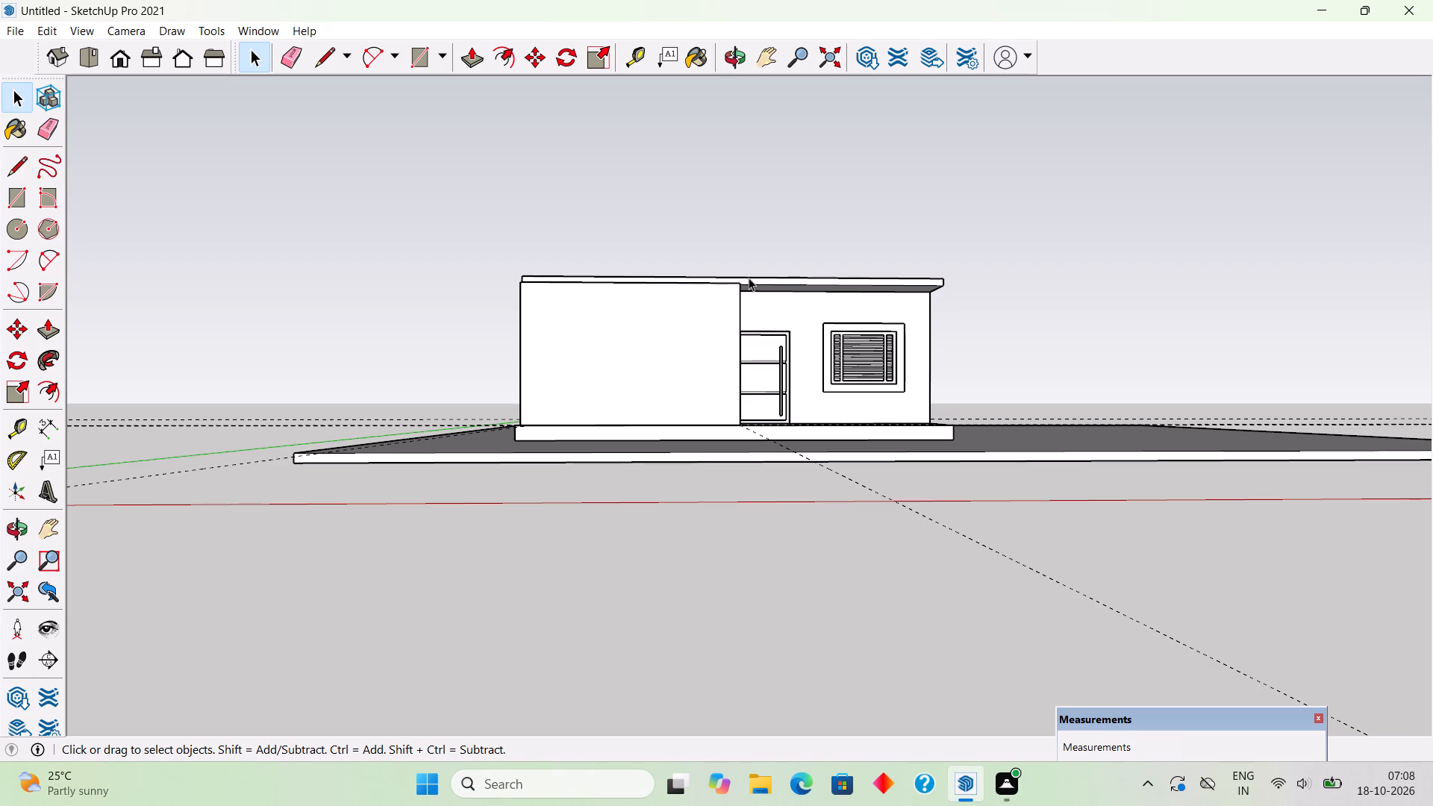
middle_click_drag(773, 296, 143, 340)
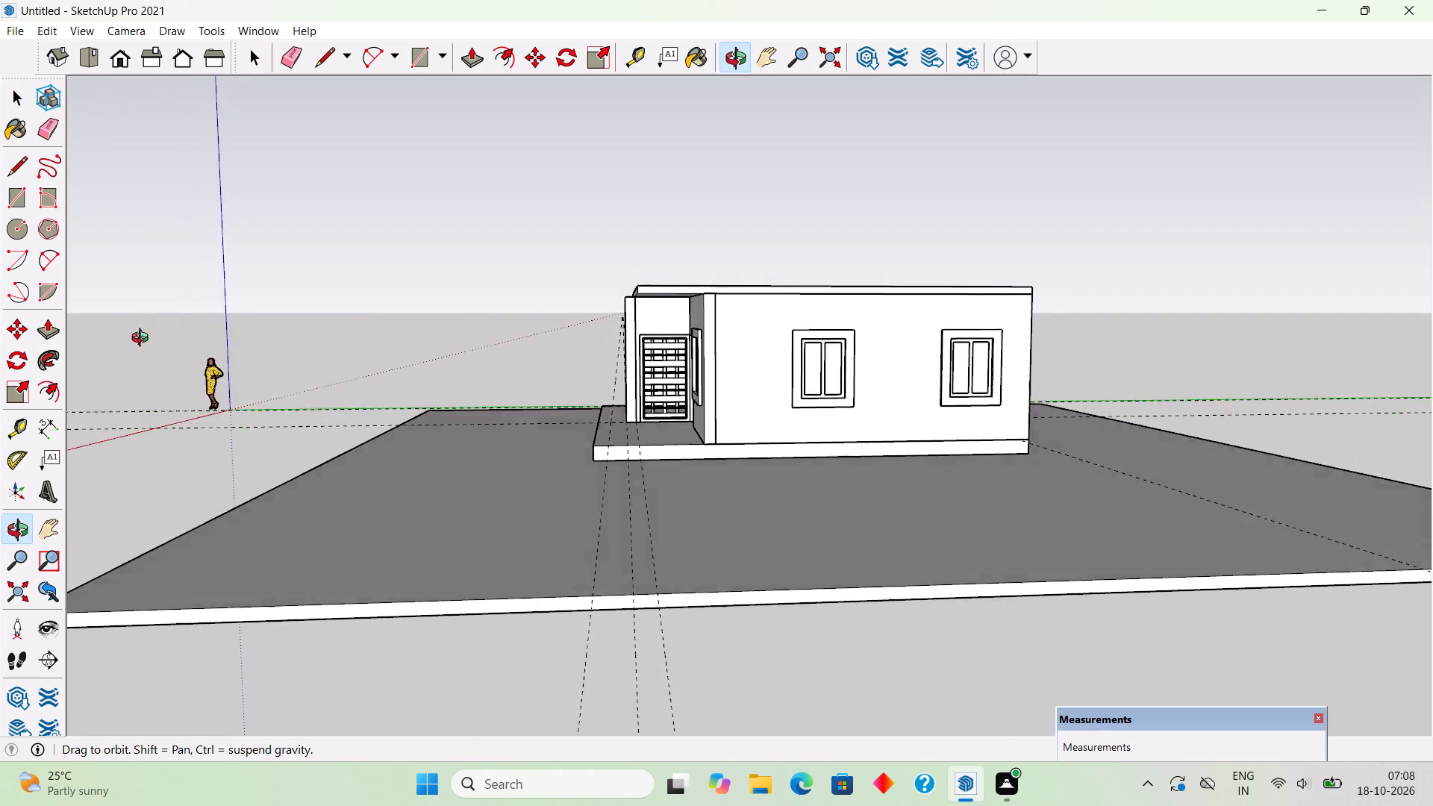
middle_click_drag(143, 340, 352, 414)
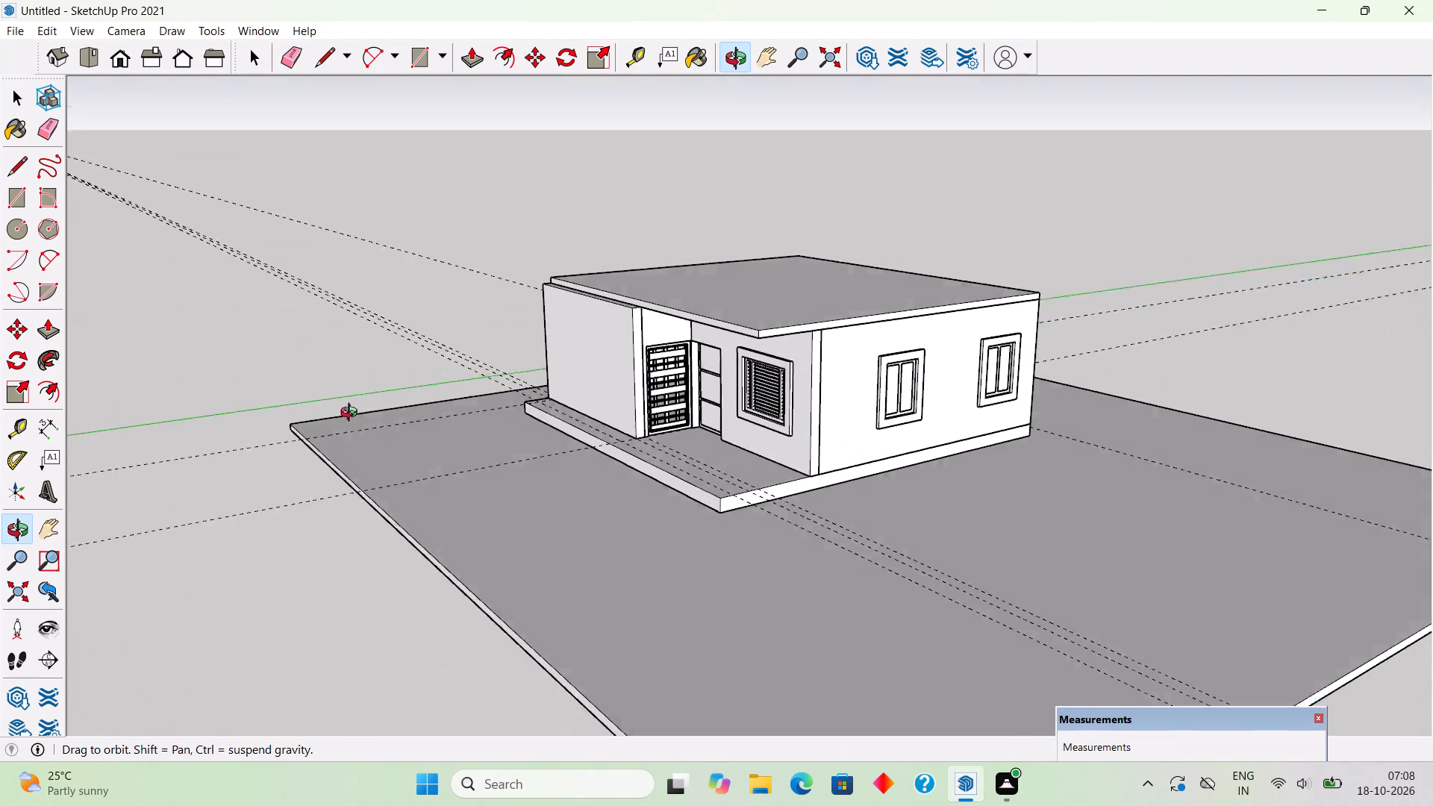
middle_click_drag(352, 414, 360, 418)
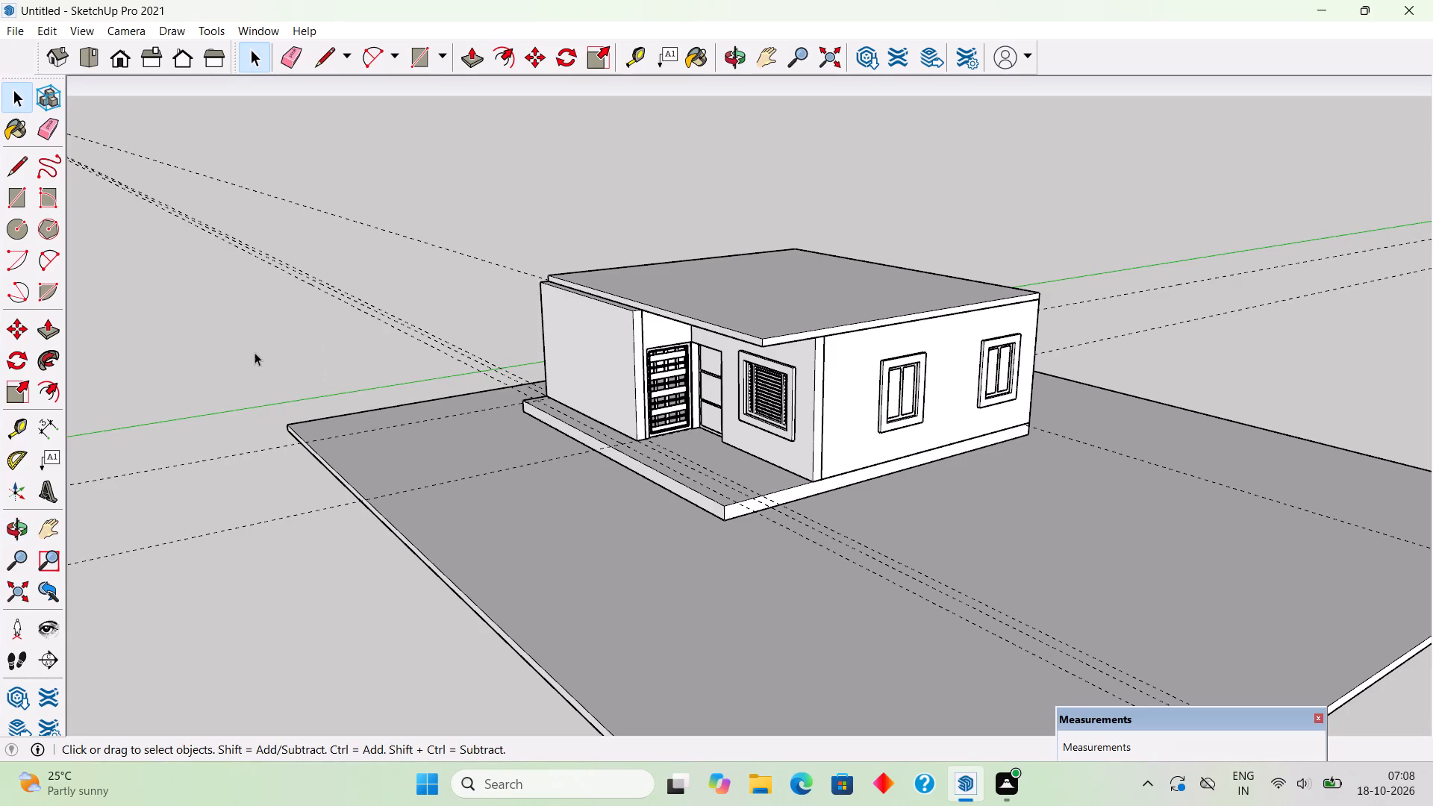
scroll(389, 397, "down", 4)
scroll(569, 419, "up", 2)
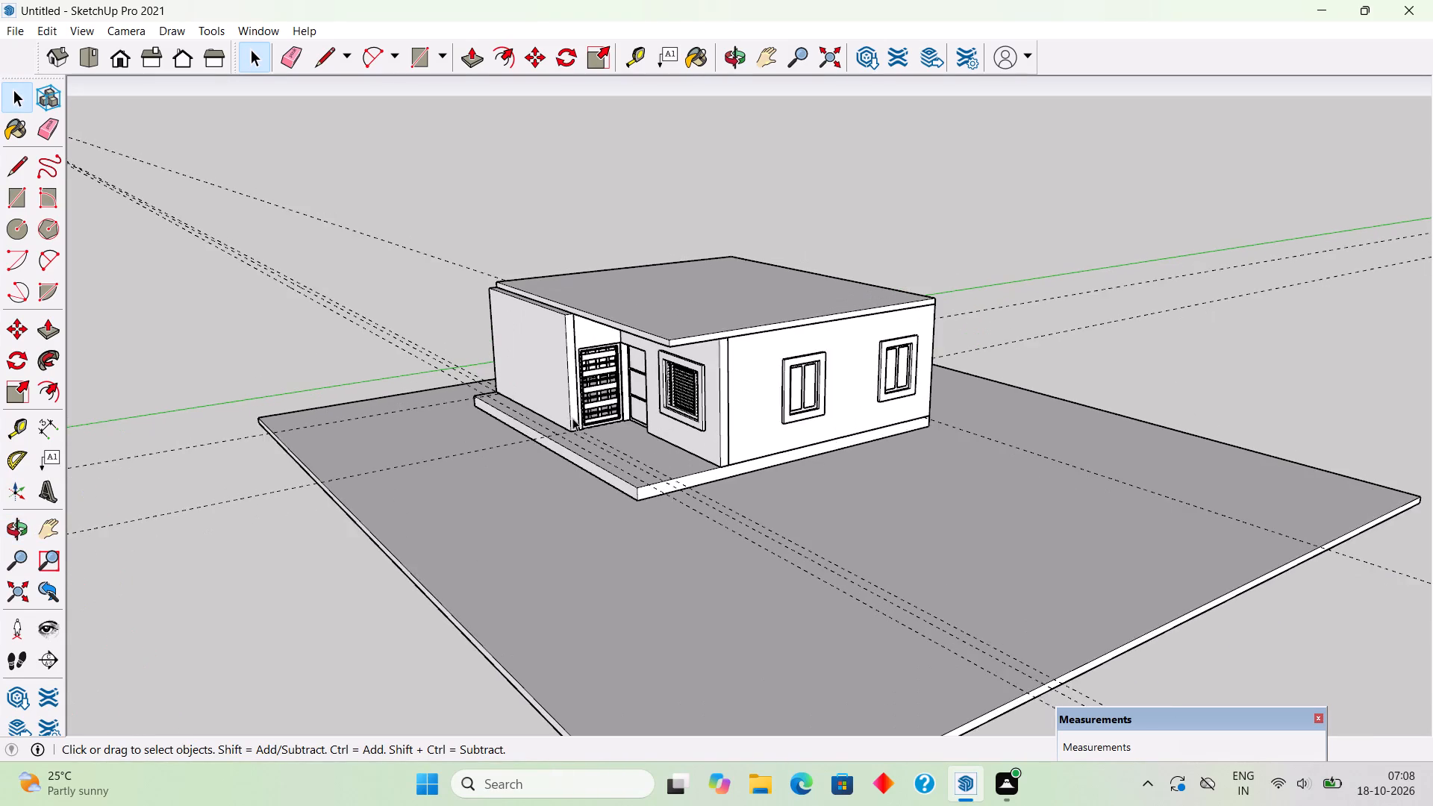
scroll(572, 418, "up", 2)
middle_click_drag(572, 418, 746, 418)
scroll(594, 349, "up", 7)
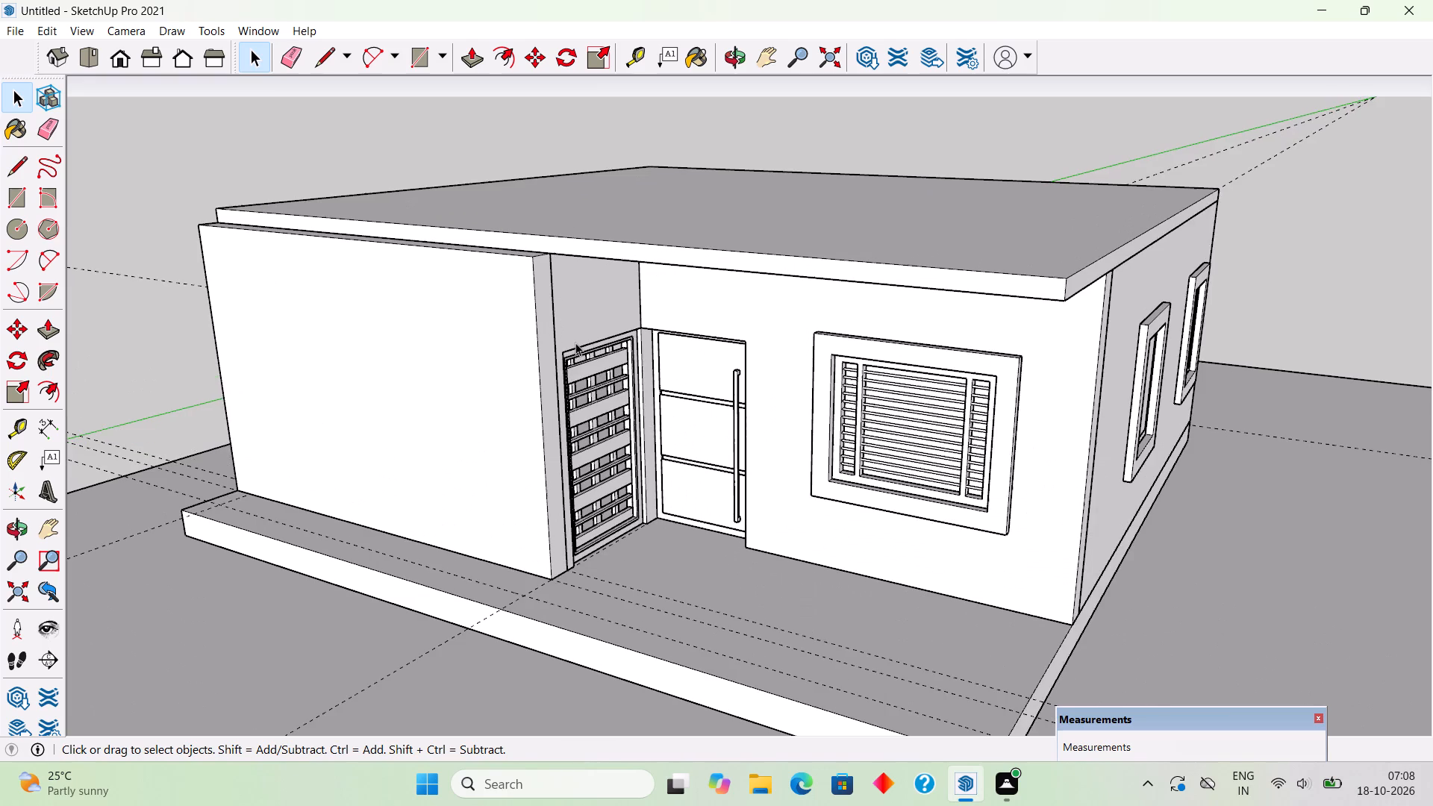
middle_click_drag(559, 331, 455, 242)
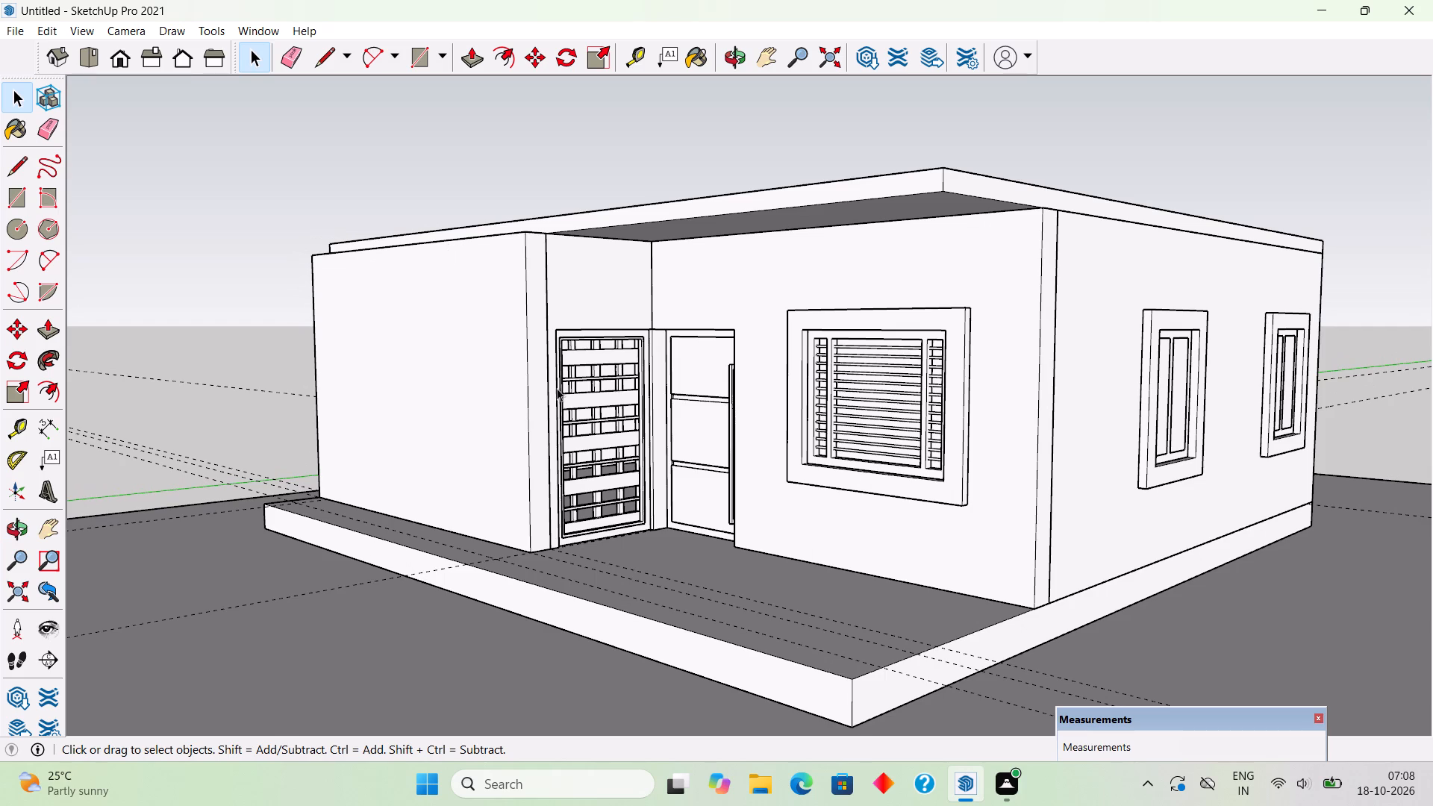
middle_click_drag(564, 414, 608, 560)
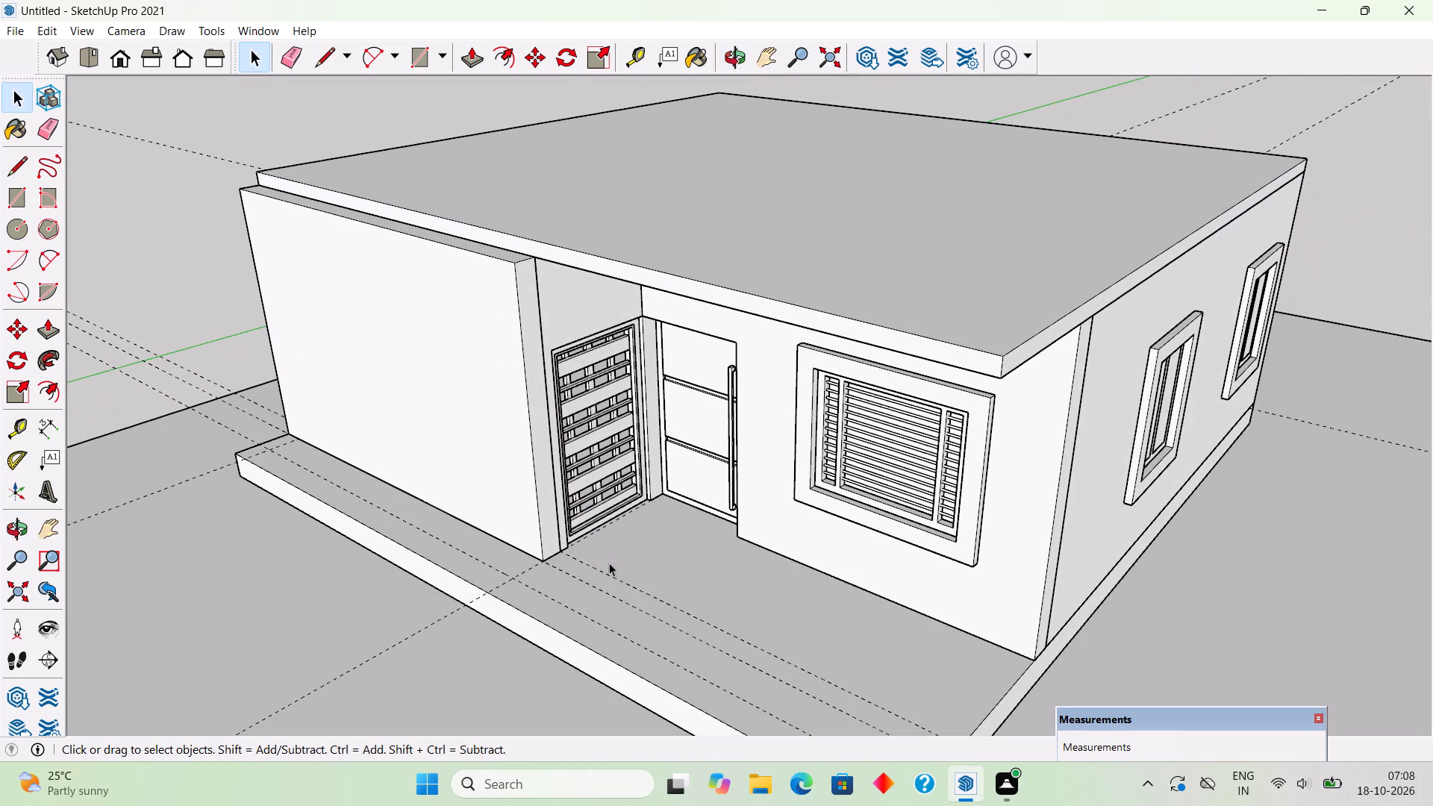
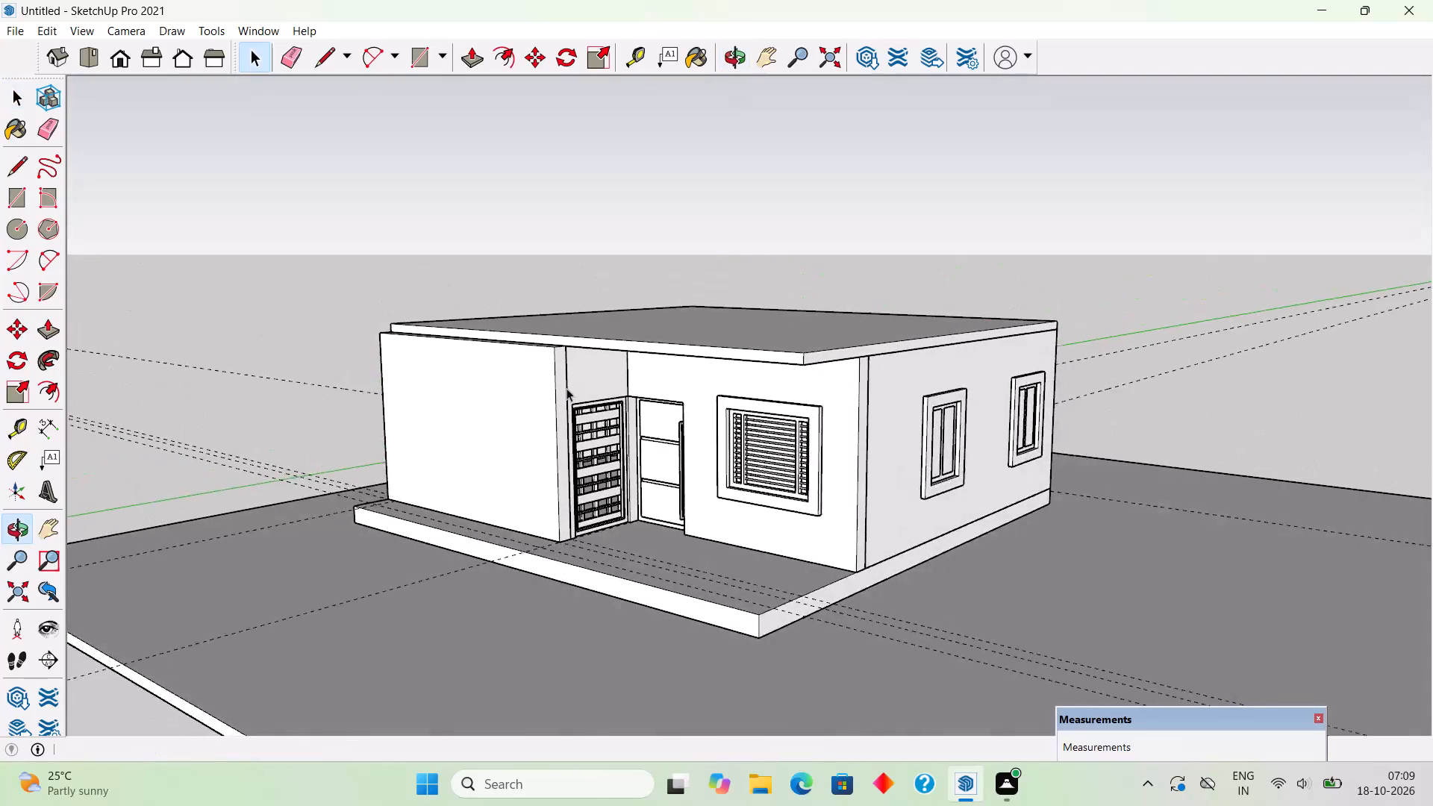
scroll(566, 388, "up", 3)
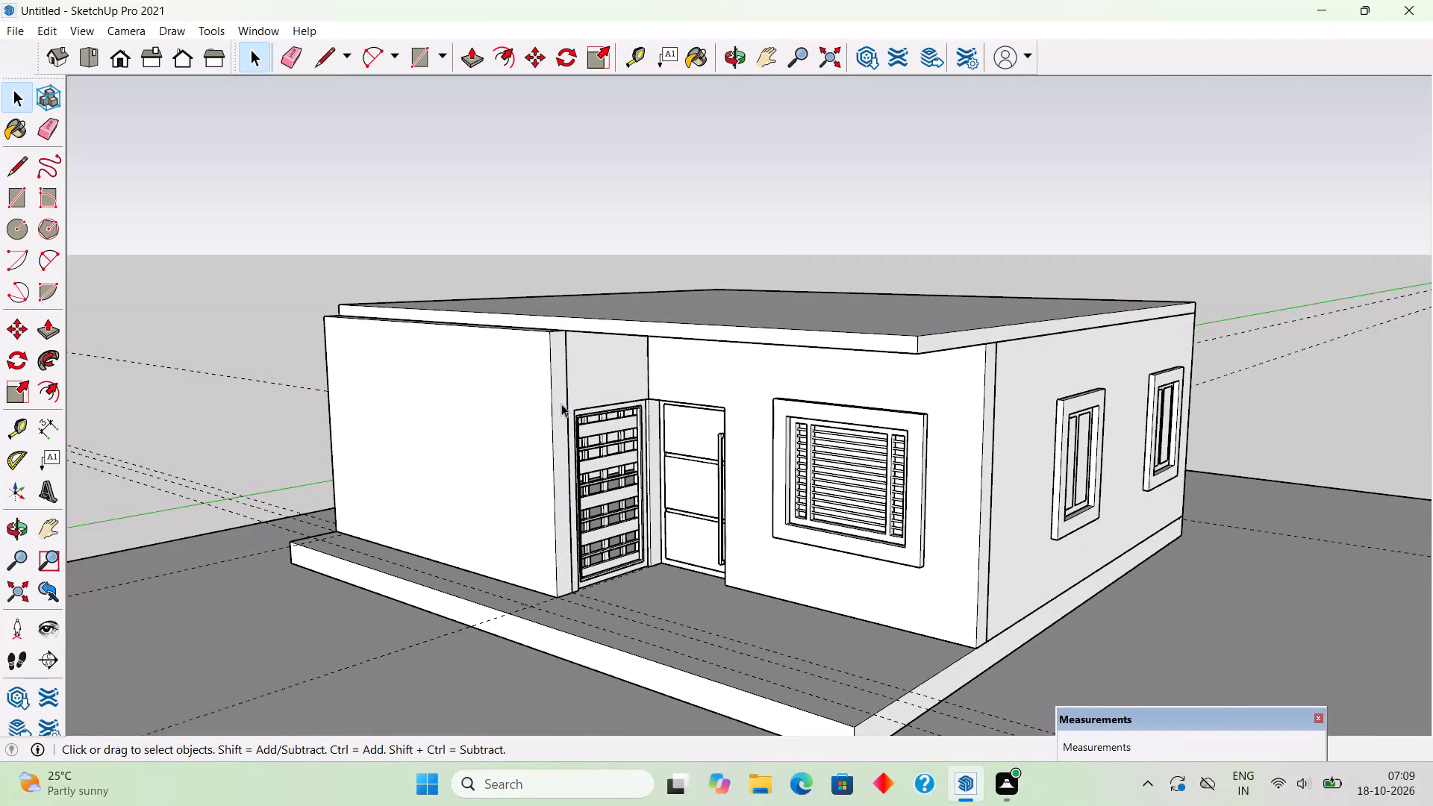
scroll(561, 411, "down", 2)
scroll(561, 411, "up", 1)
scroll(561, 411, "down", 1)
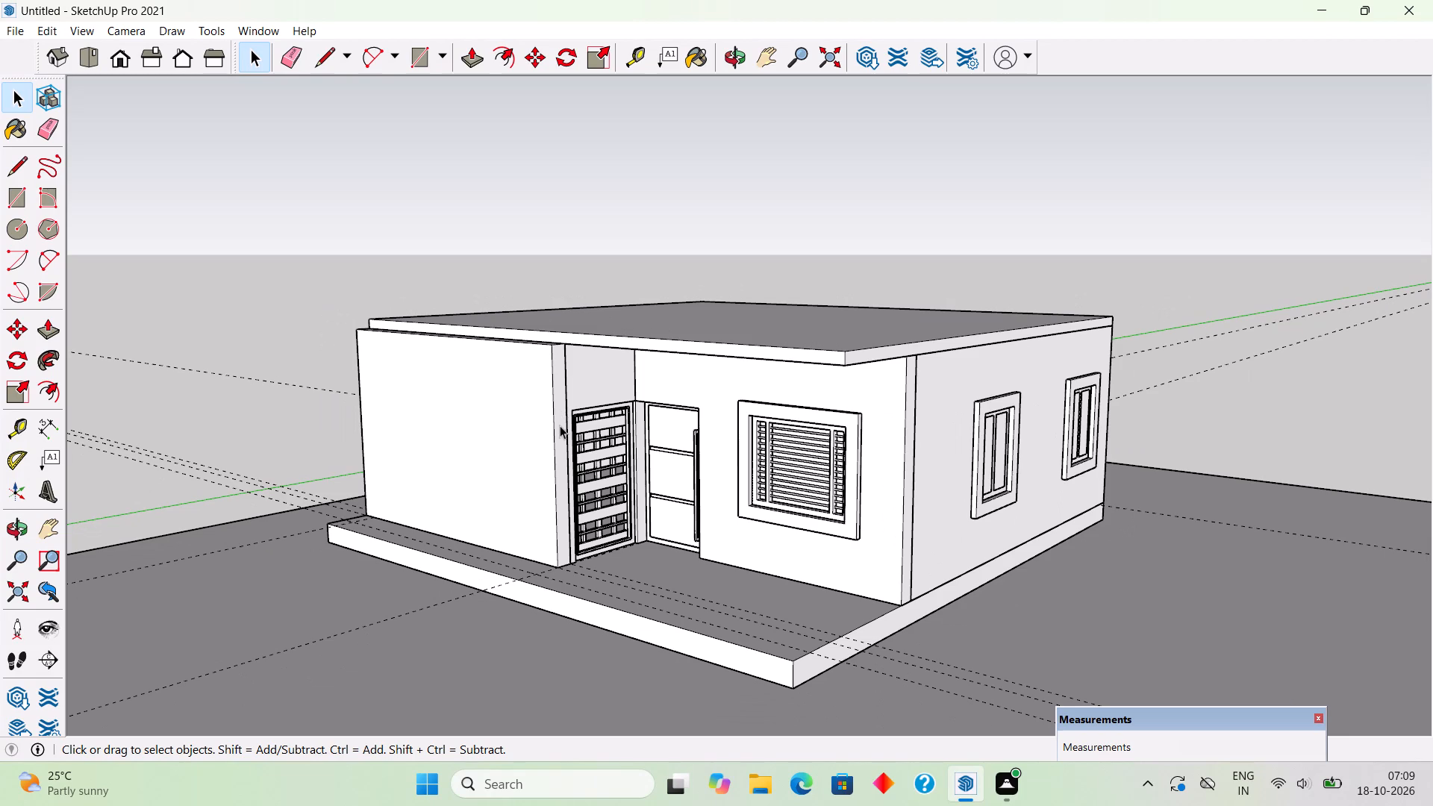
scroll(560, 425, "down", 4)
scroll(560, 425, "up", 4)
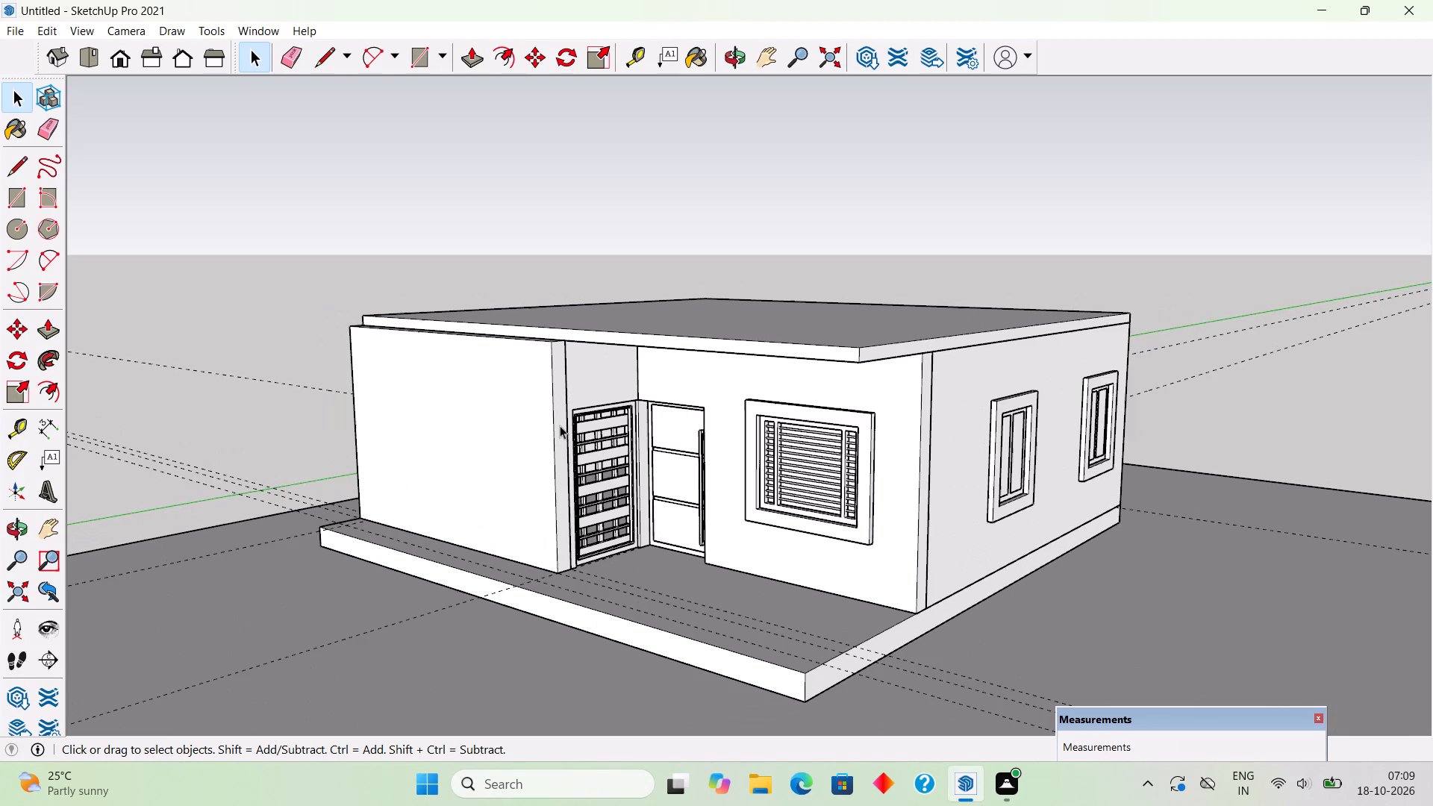
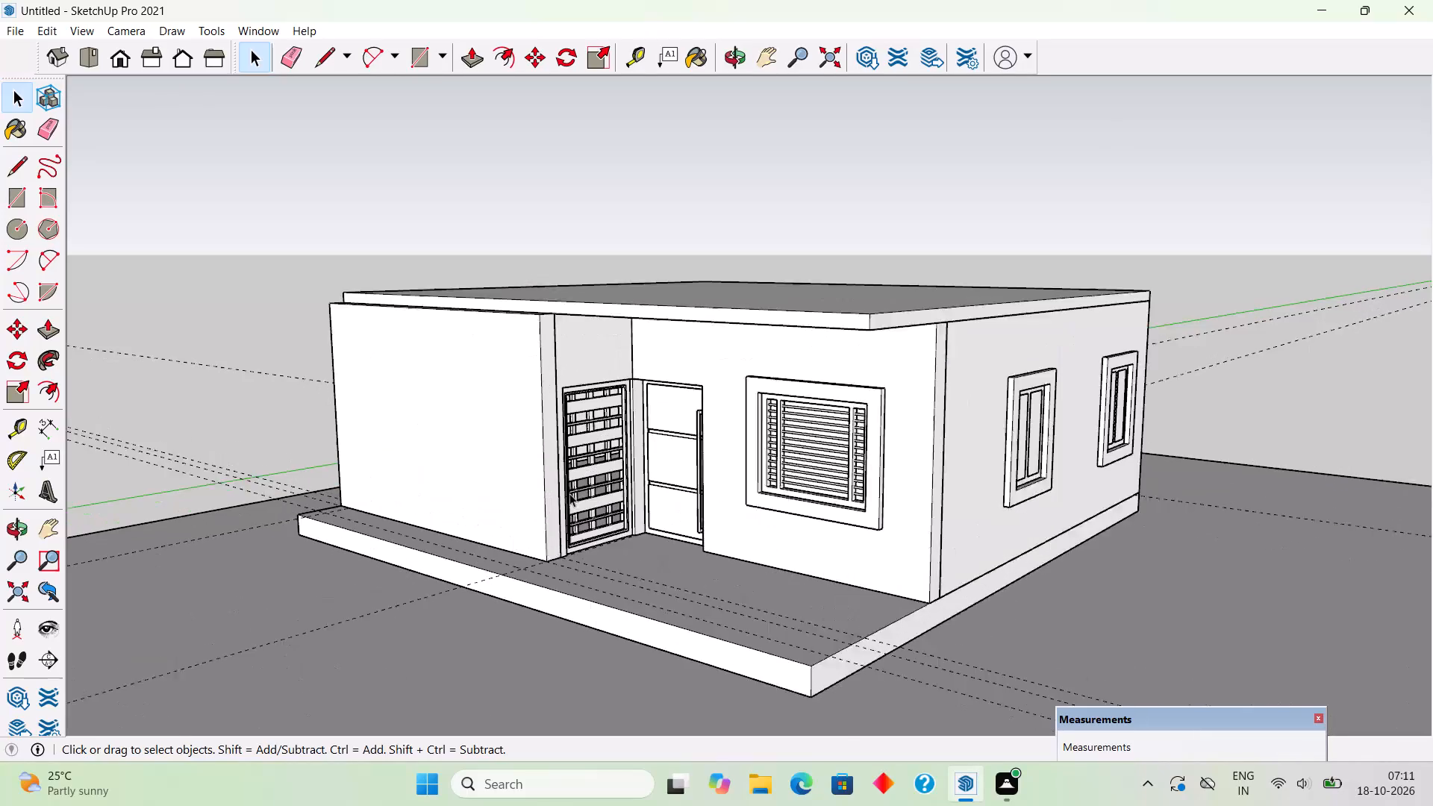
Inspect the house exterior around the front entrance, the side wall with its windows, and the flat roof slab's edges.
middle_click_drag(581, 484, 452, 456)
scroll(470, 414, "up", 4)
middle_click_drag(608, 499, 266, 518)
scroll(266, 518, "down", 3)
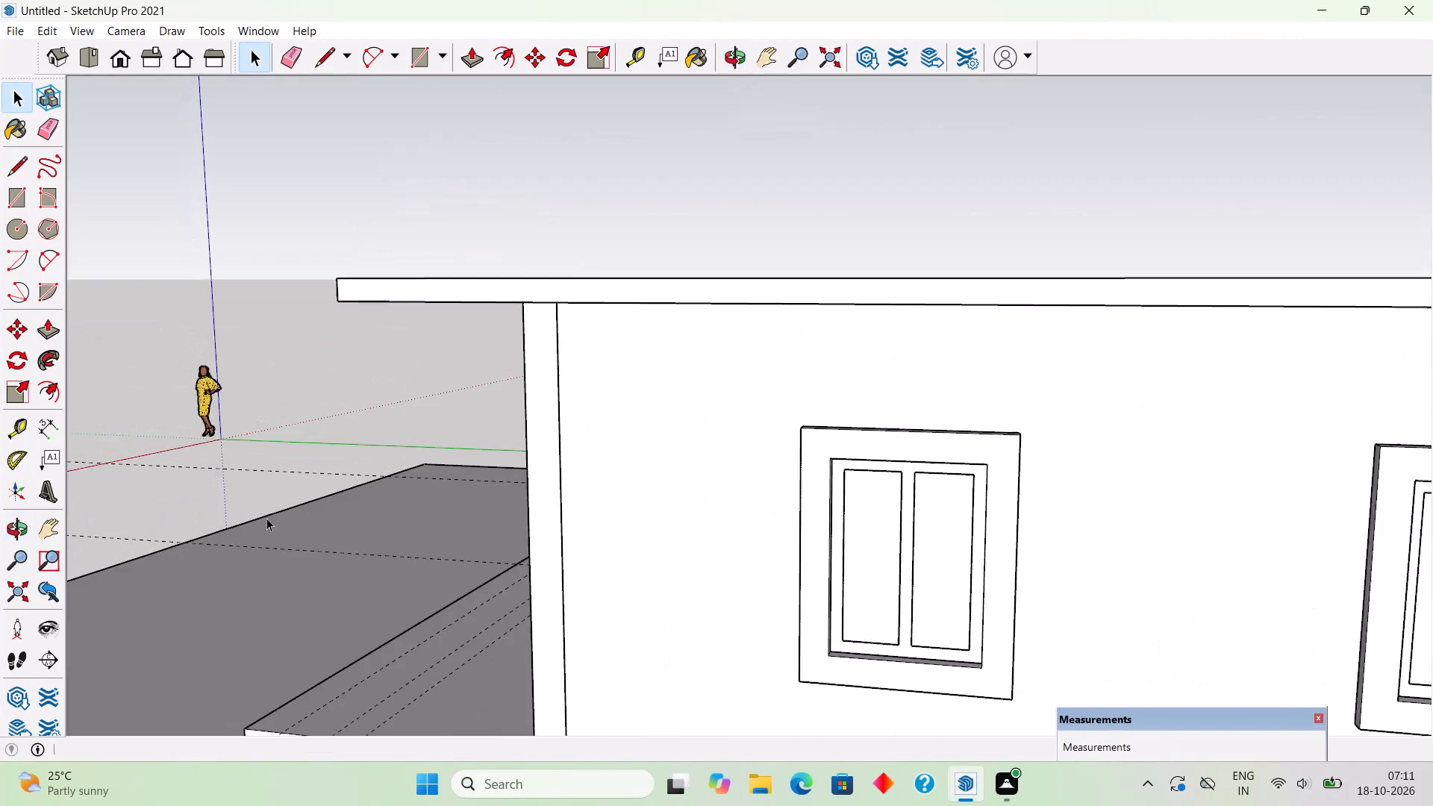
scroll(282, 513, "down", 5)
middle_click_drag(300, 510, 645, 524)
scroll(645, 524, "up", 2)
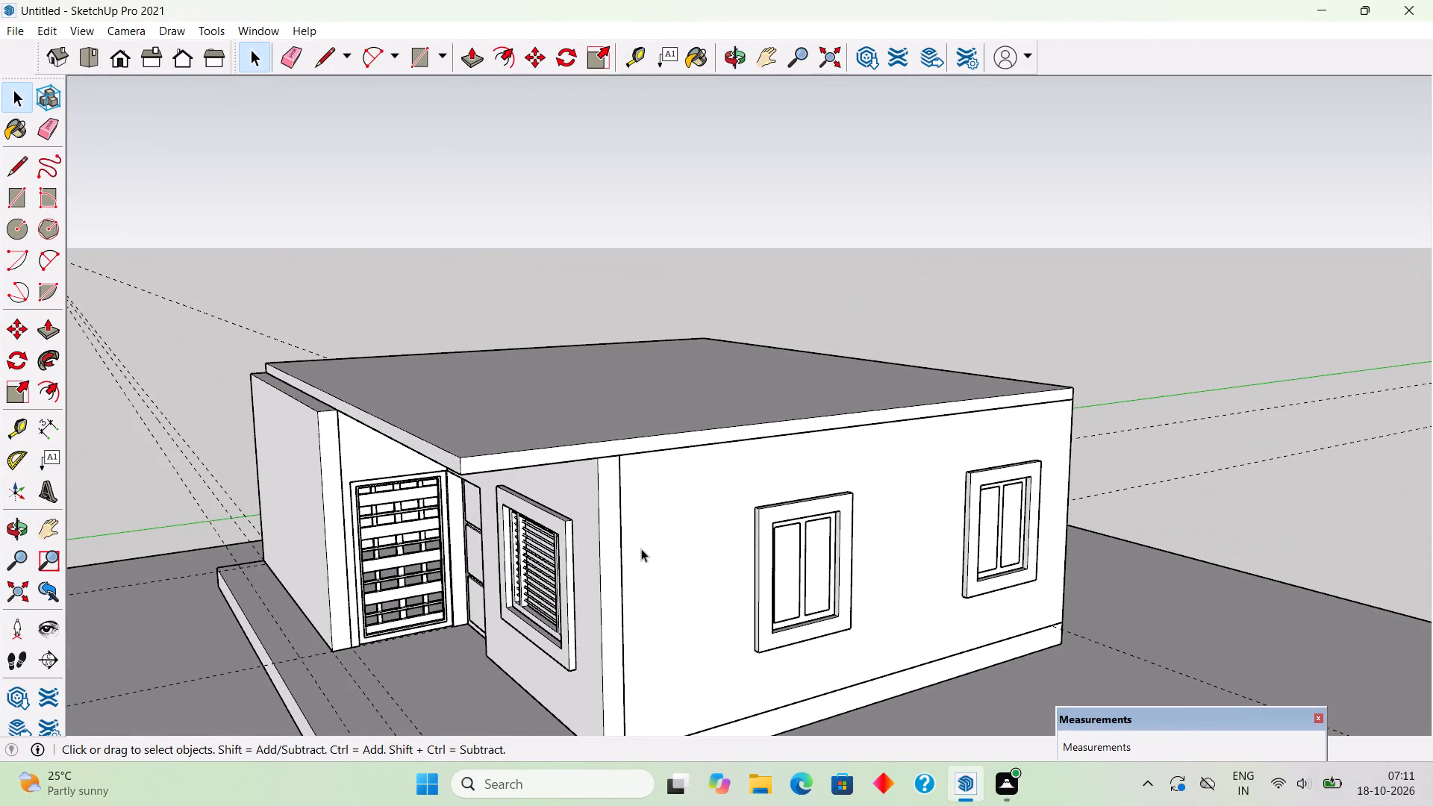
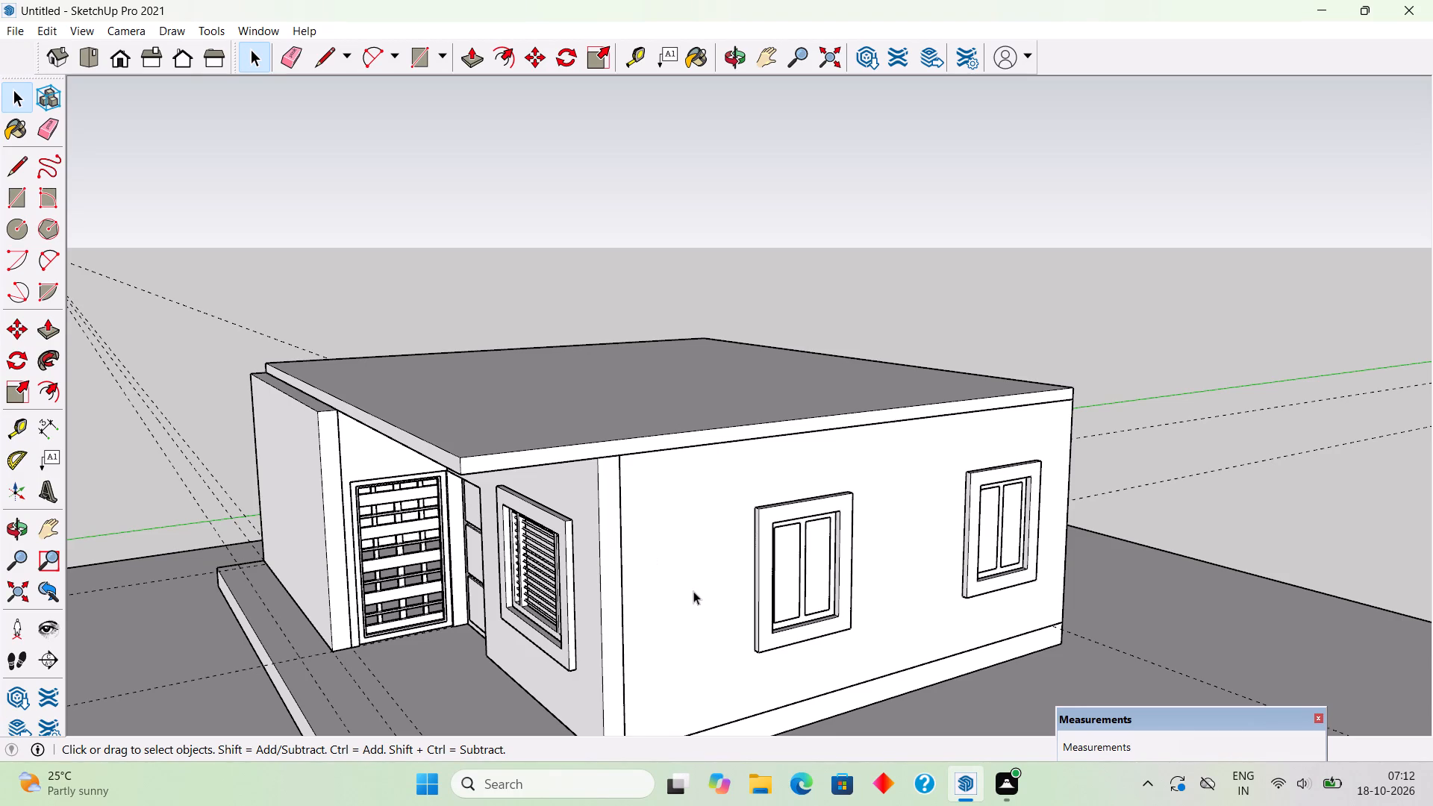
Examine the house exterior around the front entrance, the windowed side wall, the blank opposite side wall and the roof overhang.
scroll(693, 594, "down", 8)
scroll(690, 594, "up", 8)
middle_click_drag(671, 607, 887, 578)
scroll(887, 578, "down", 3)
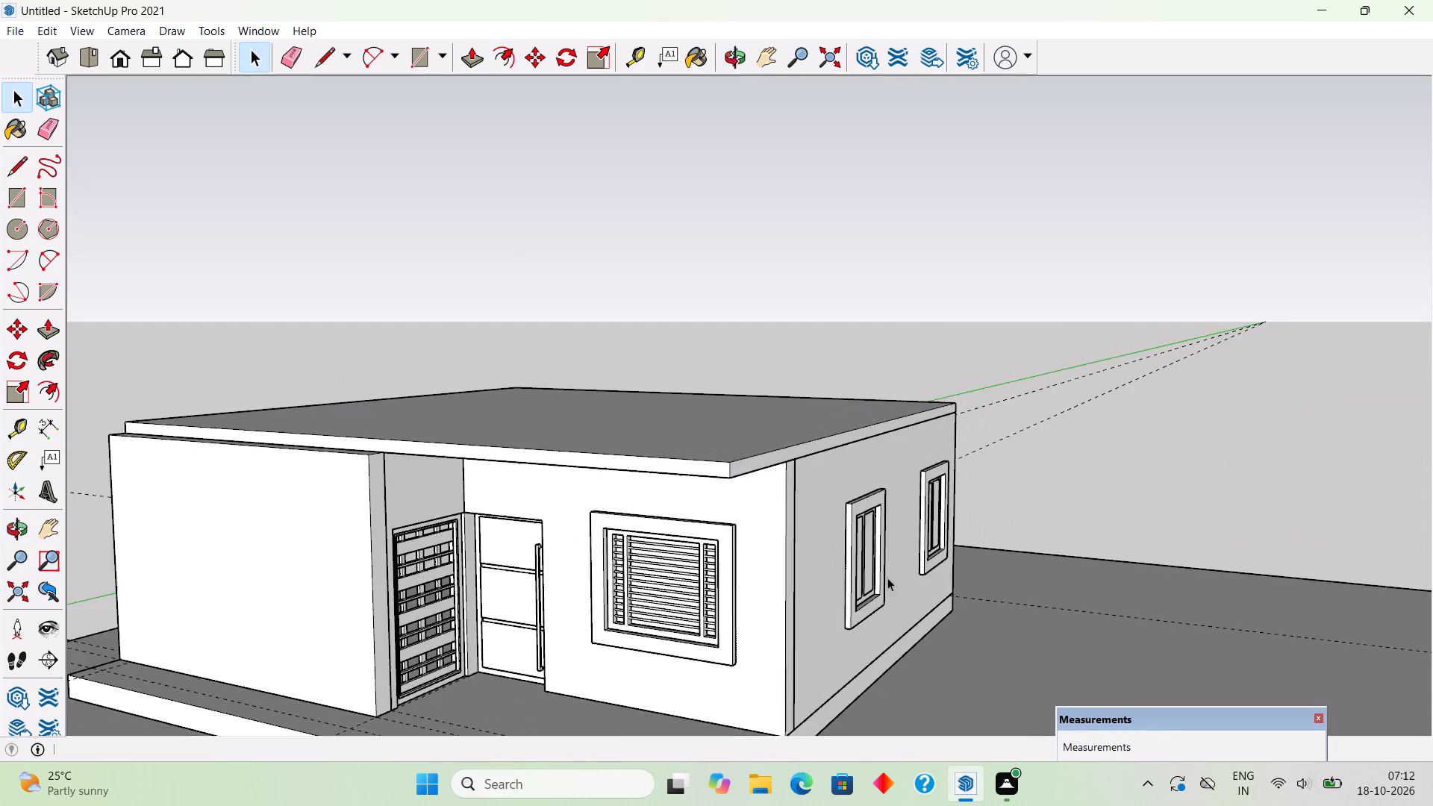
scroll(819, 473, "down", 1)
middle_click_drag(818, 473, 526, 394)
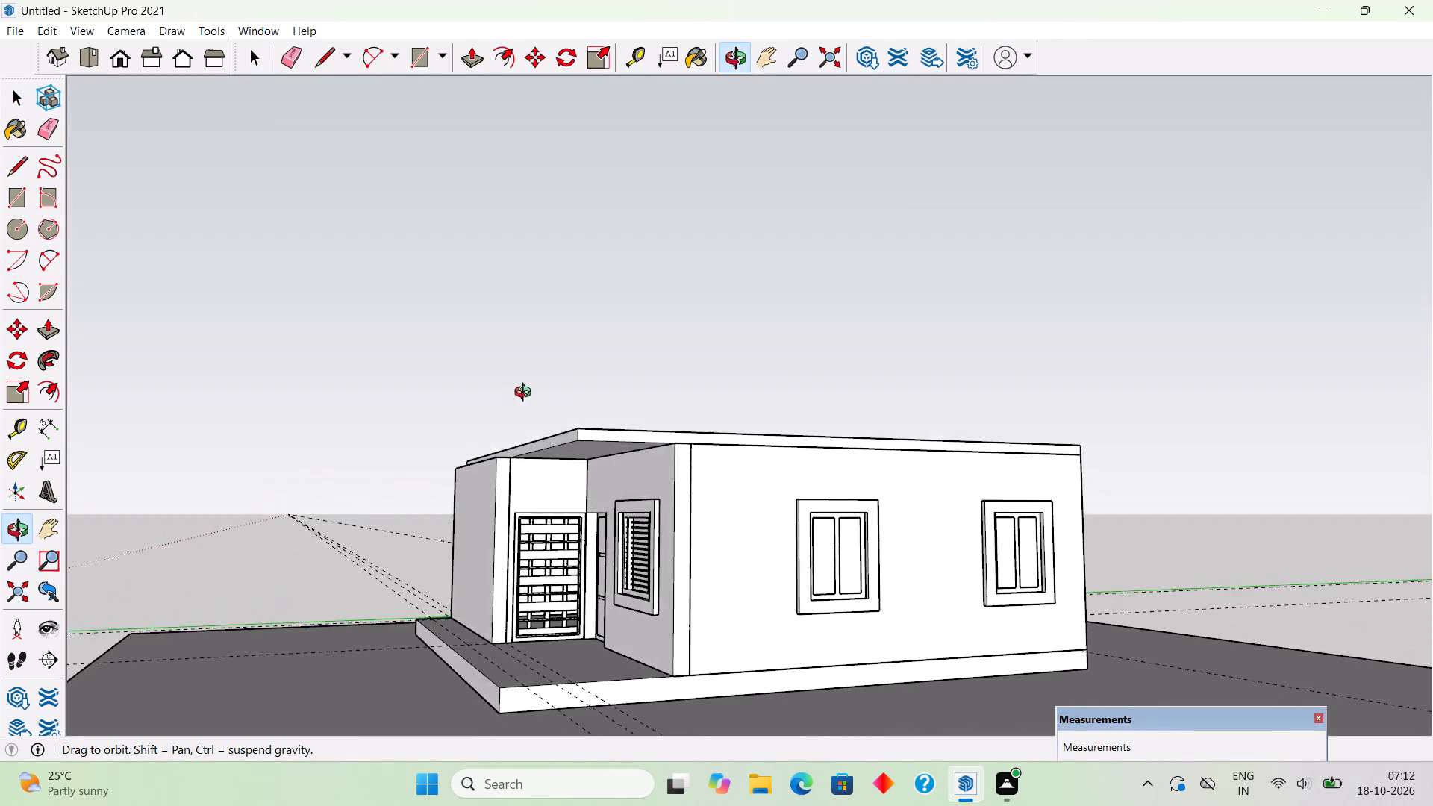
middle_click_drag(526, 394, 584, 429)
scroll(584, 429, "down", 2)
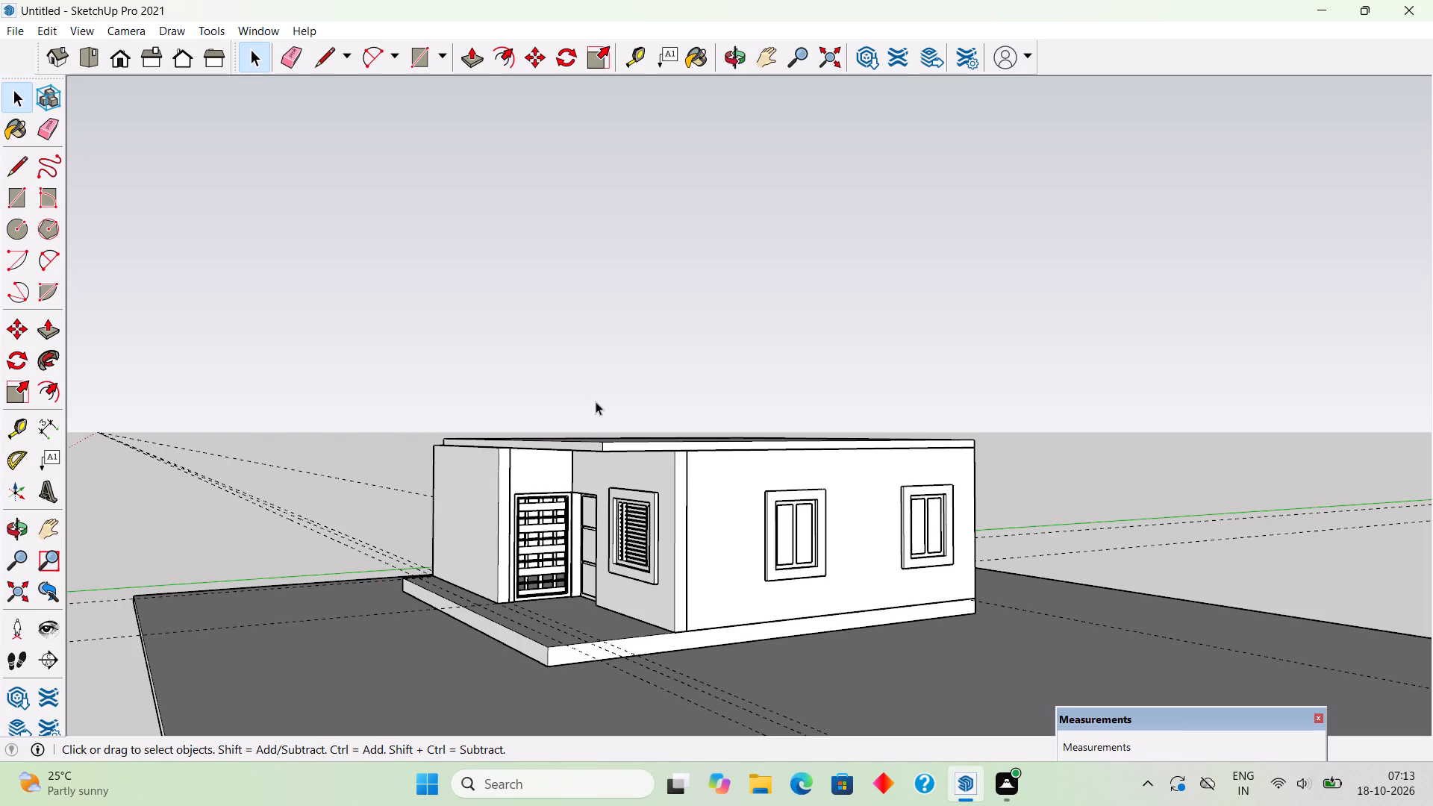
scroll(596, 402, "down", 3)
scroll(596, 402, "up", 2)
middle_click_drag(572, 481, 798, 510)
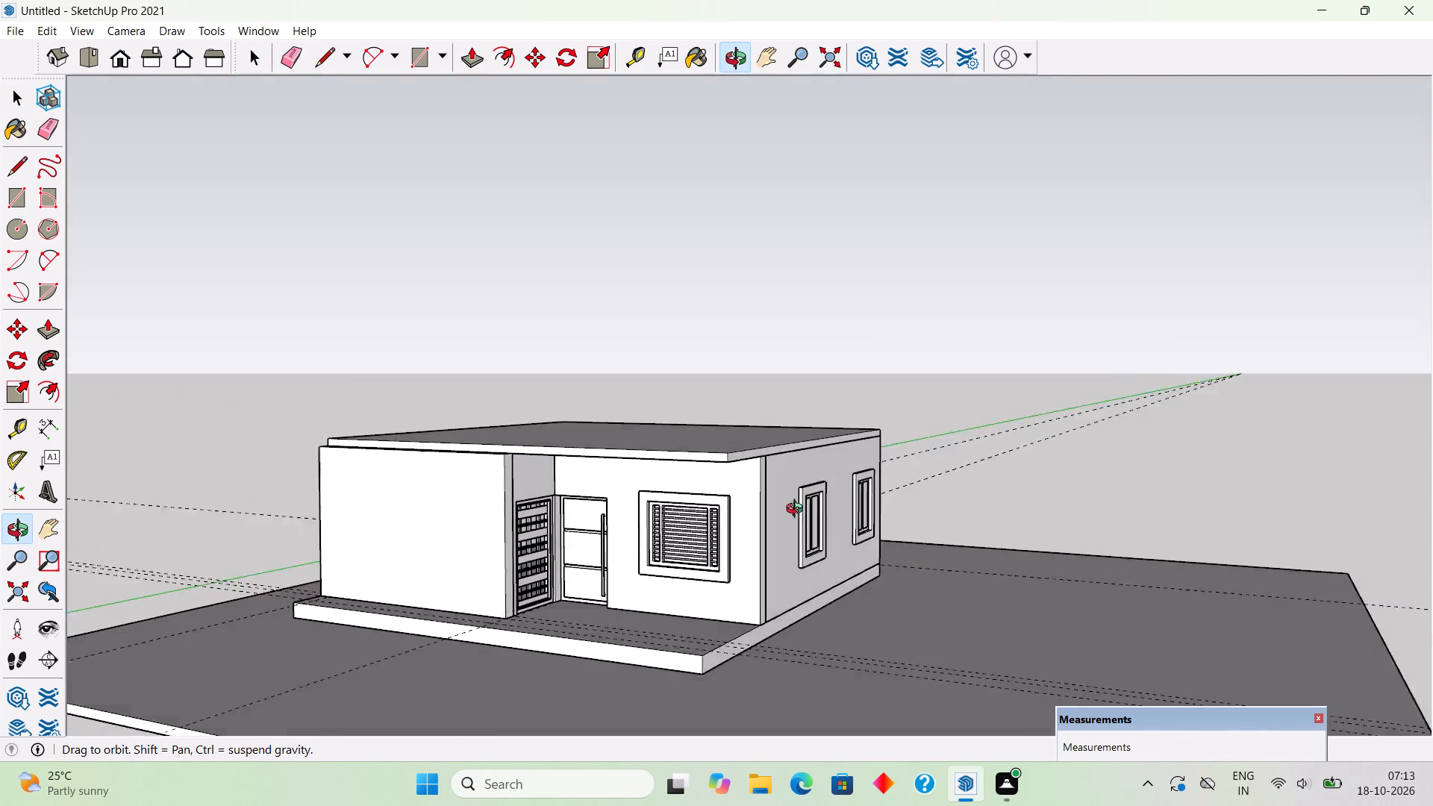
middle_click_drag(798, 510, 711, 516)
scroll(711, 516, "up", 2)
middle_click_drag(599, 524, 783, 477)
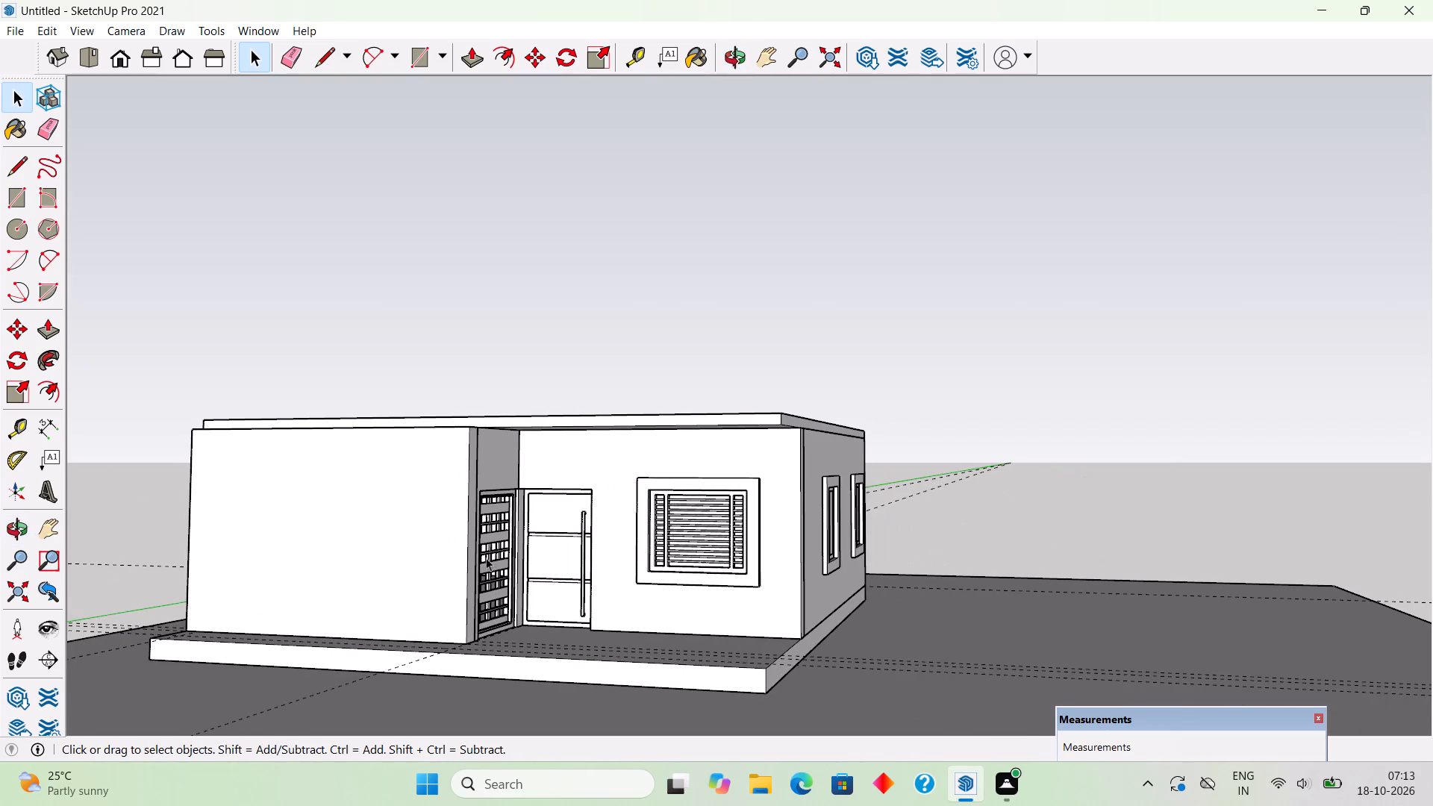
middle_click_drag(544, 529, 977, 549)
scroll(693, 532, "down", 2)
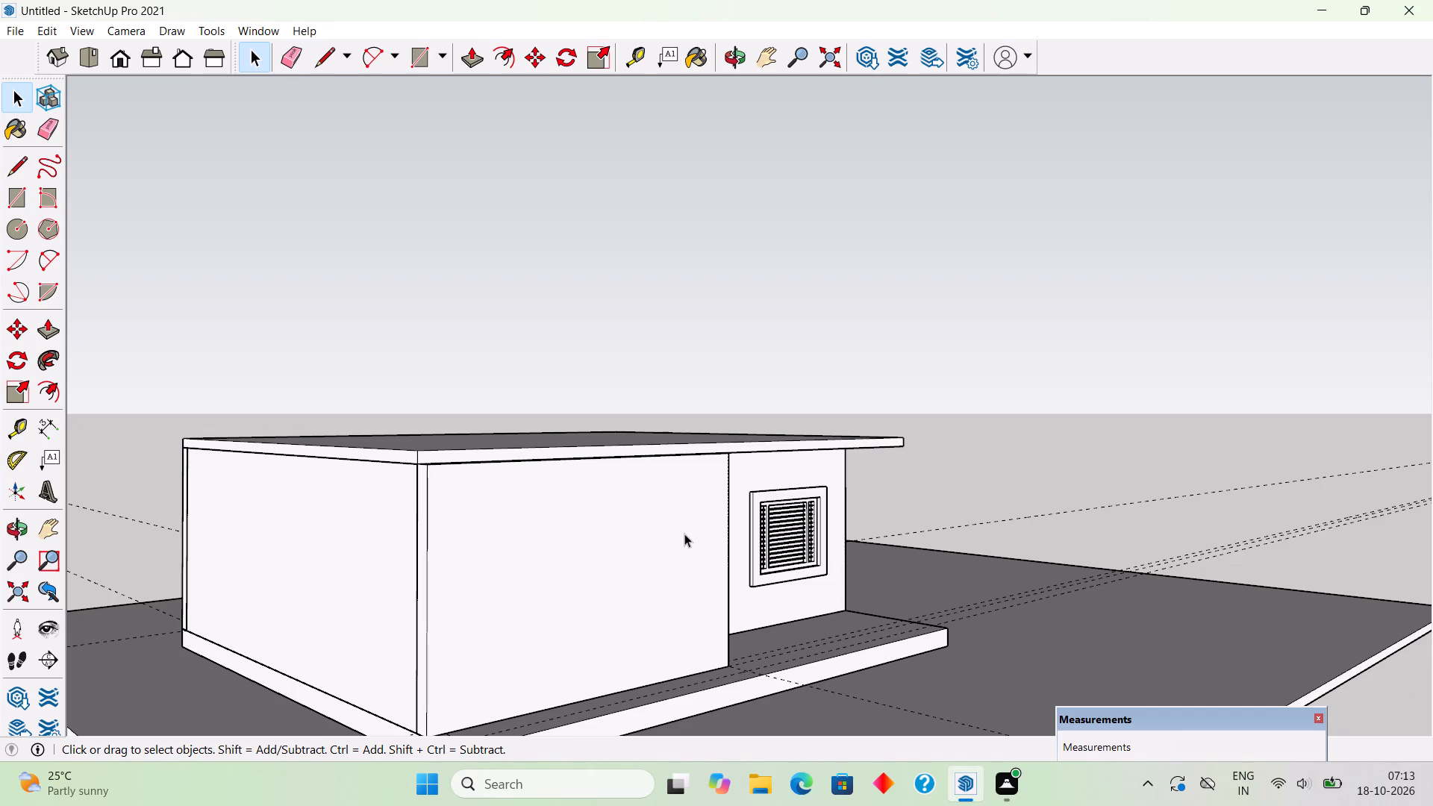
Push the entrance-side end face of the thick blank front wall inward by 9" with Push/Pull, shortening the wall inside its group.
middle_click_drag(561, 554, 0, 631)
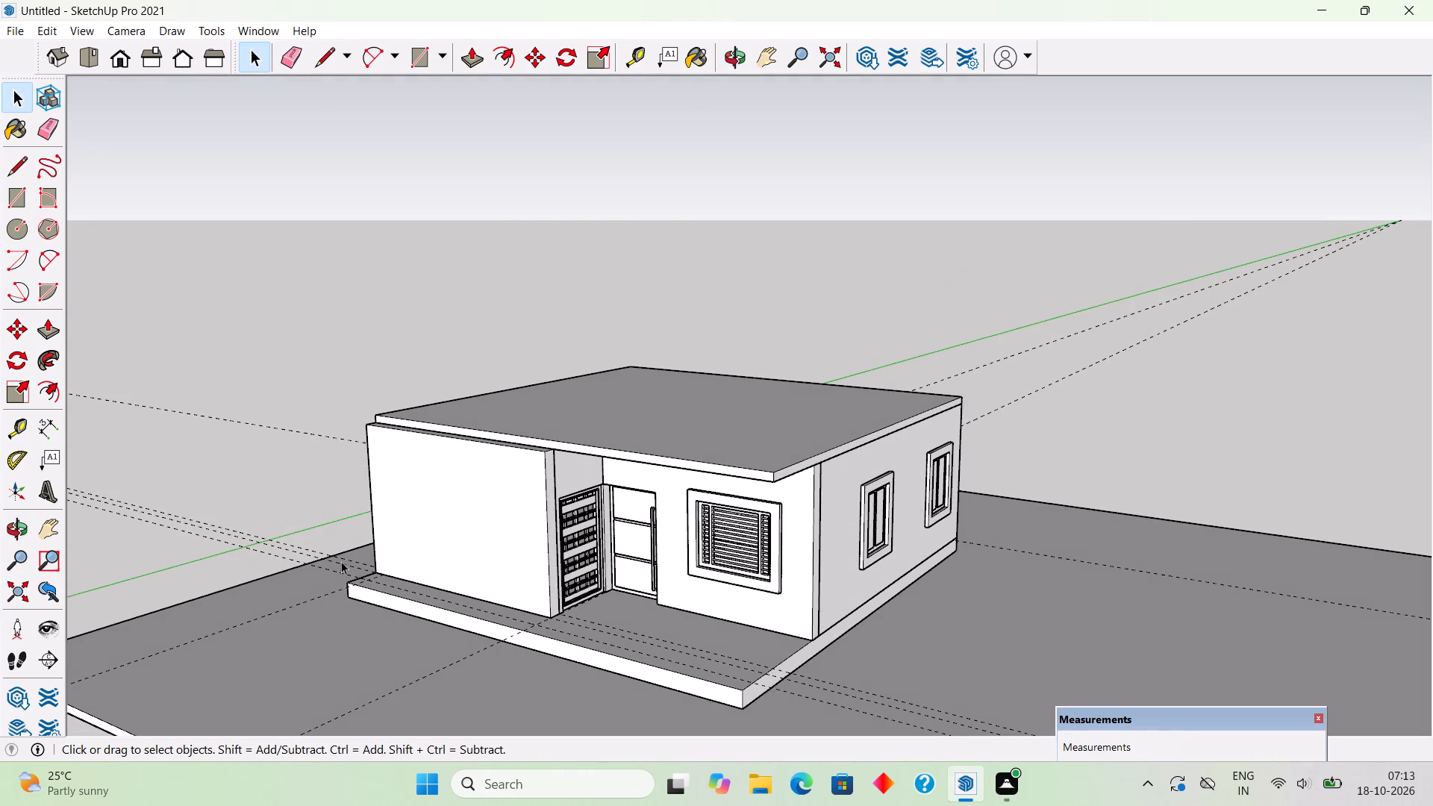
scroll(555, 579, "up", 7)
triple_click(519, 601)
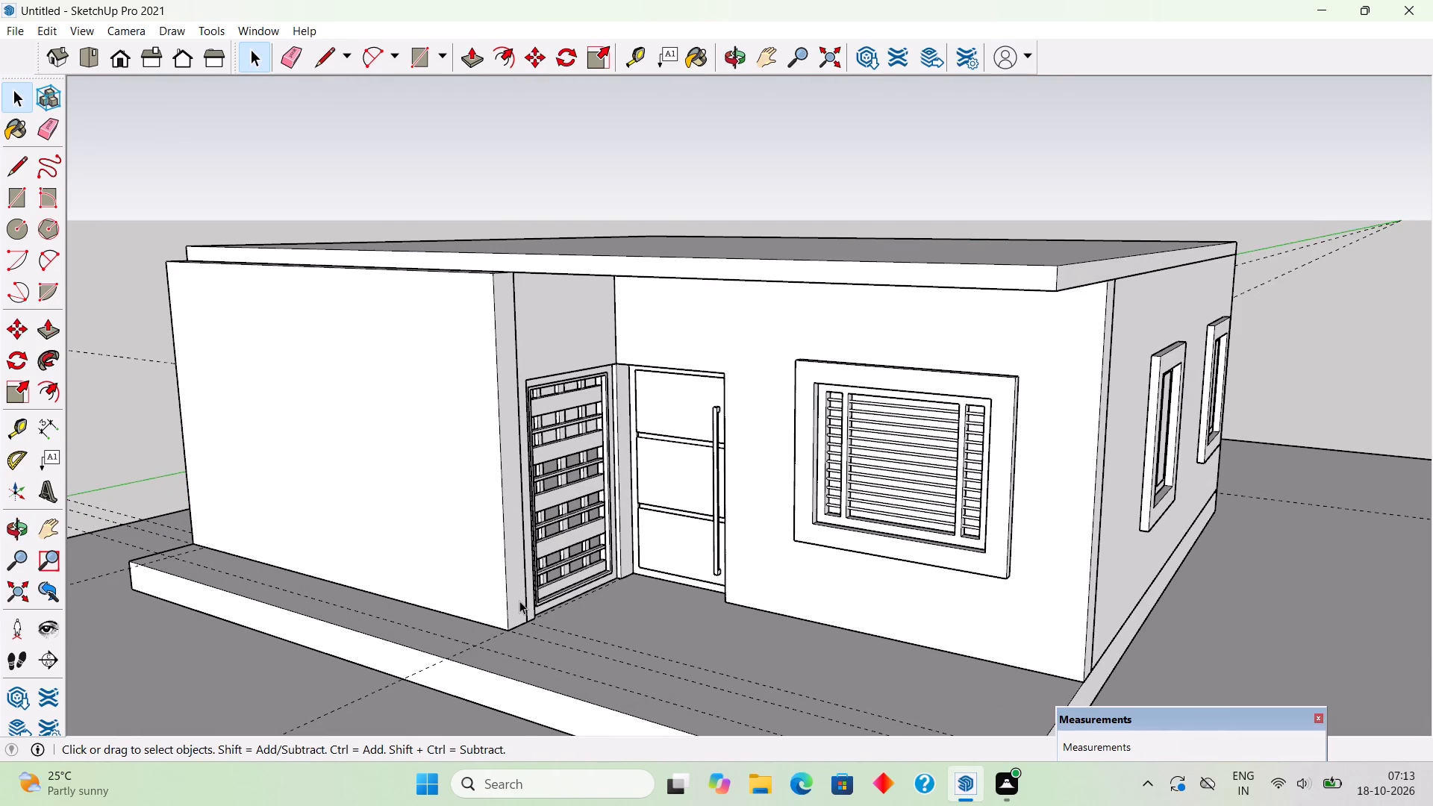
key("p")
left_click(519, 601)
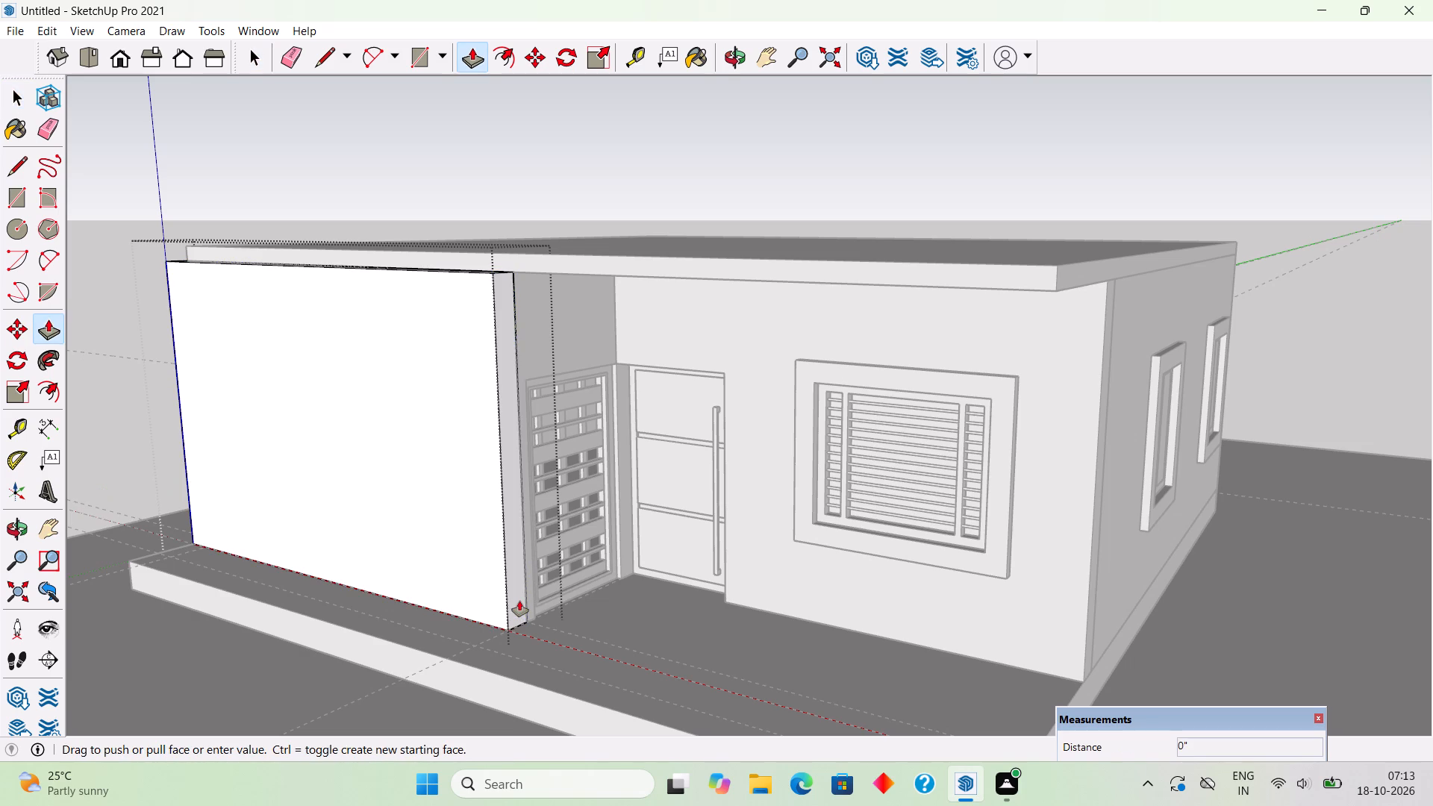
type("9\"")
key("Return")
key("space")
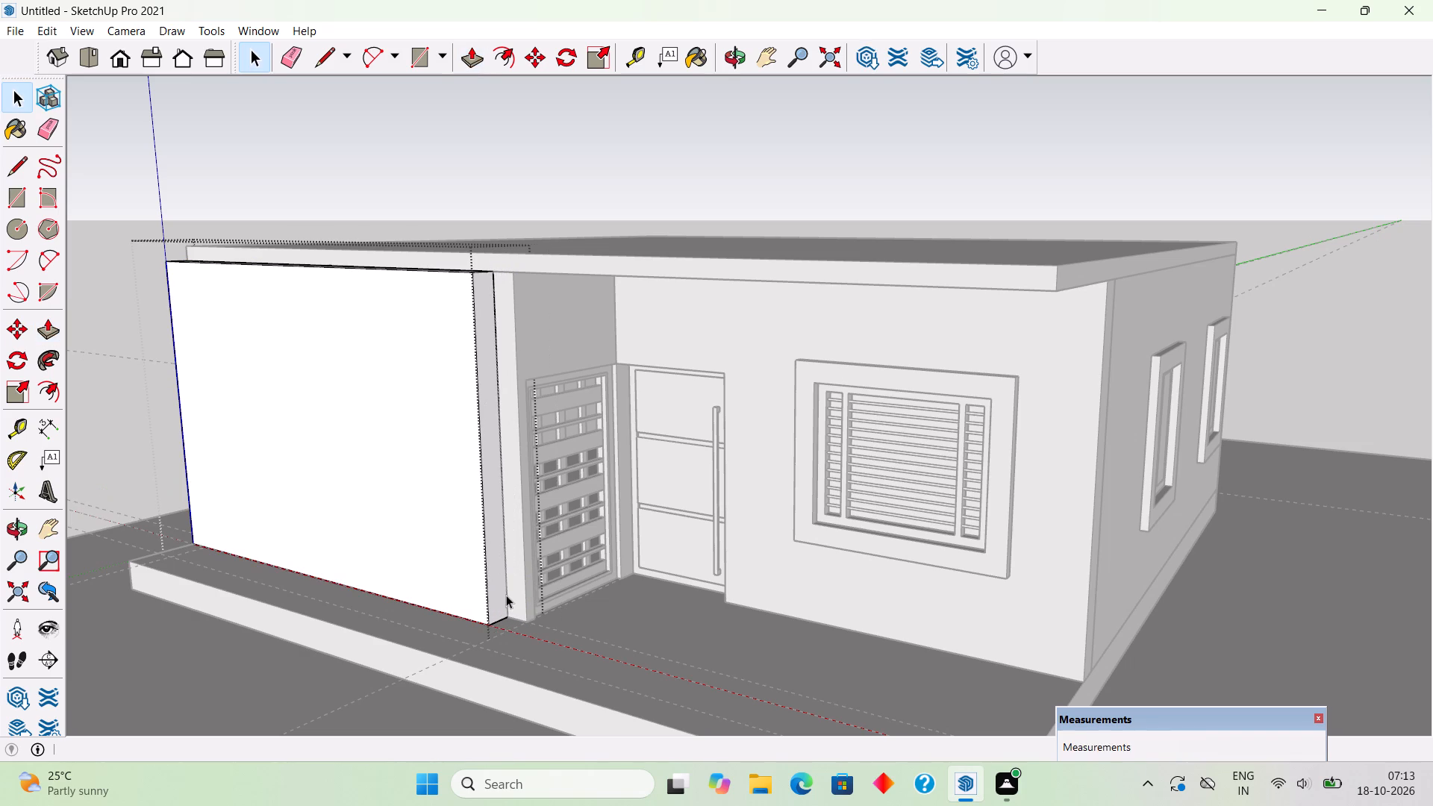
left_click(408, 214)
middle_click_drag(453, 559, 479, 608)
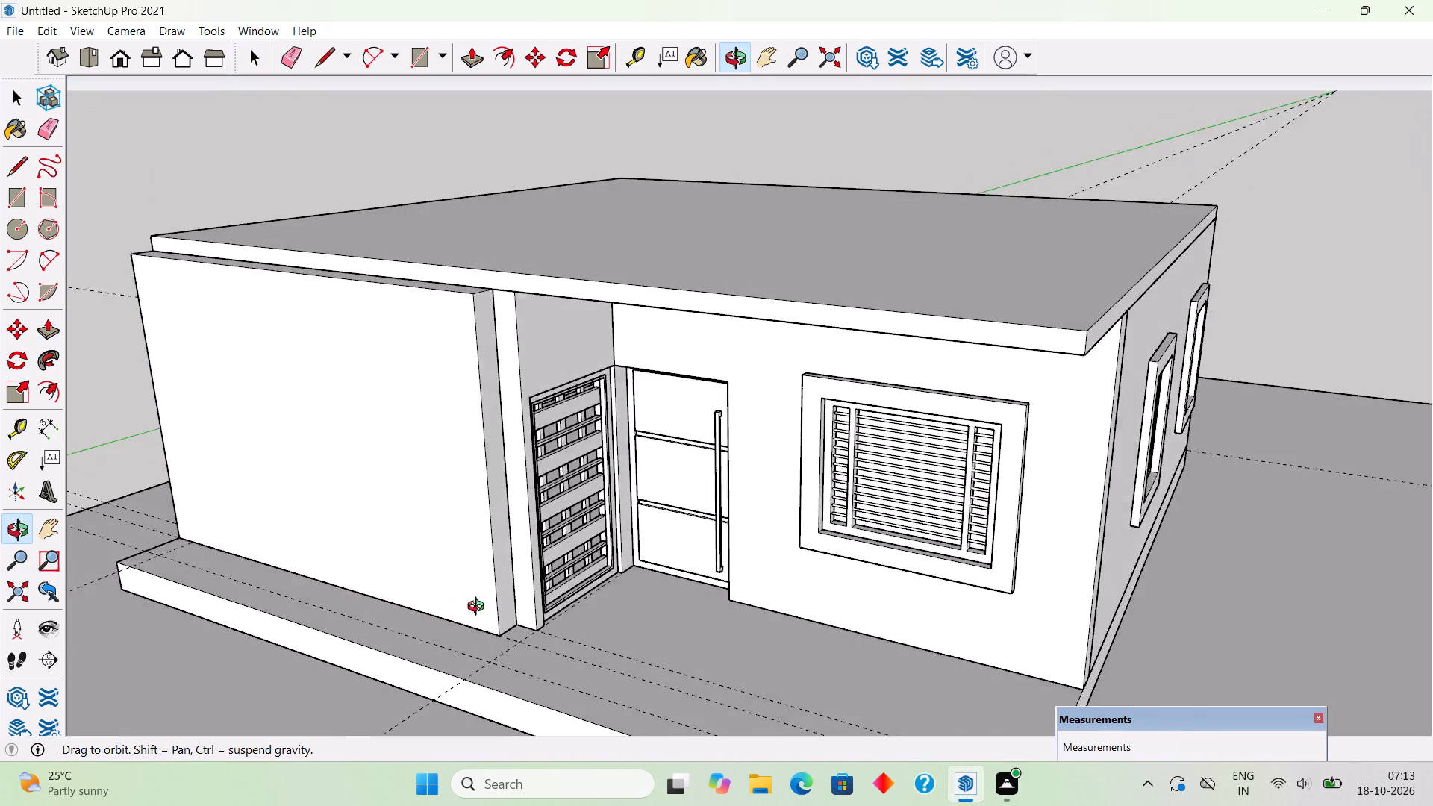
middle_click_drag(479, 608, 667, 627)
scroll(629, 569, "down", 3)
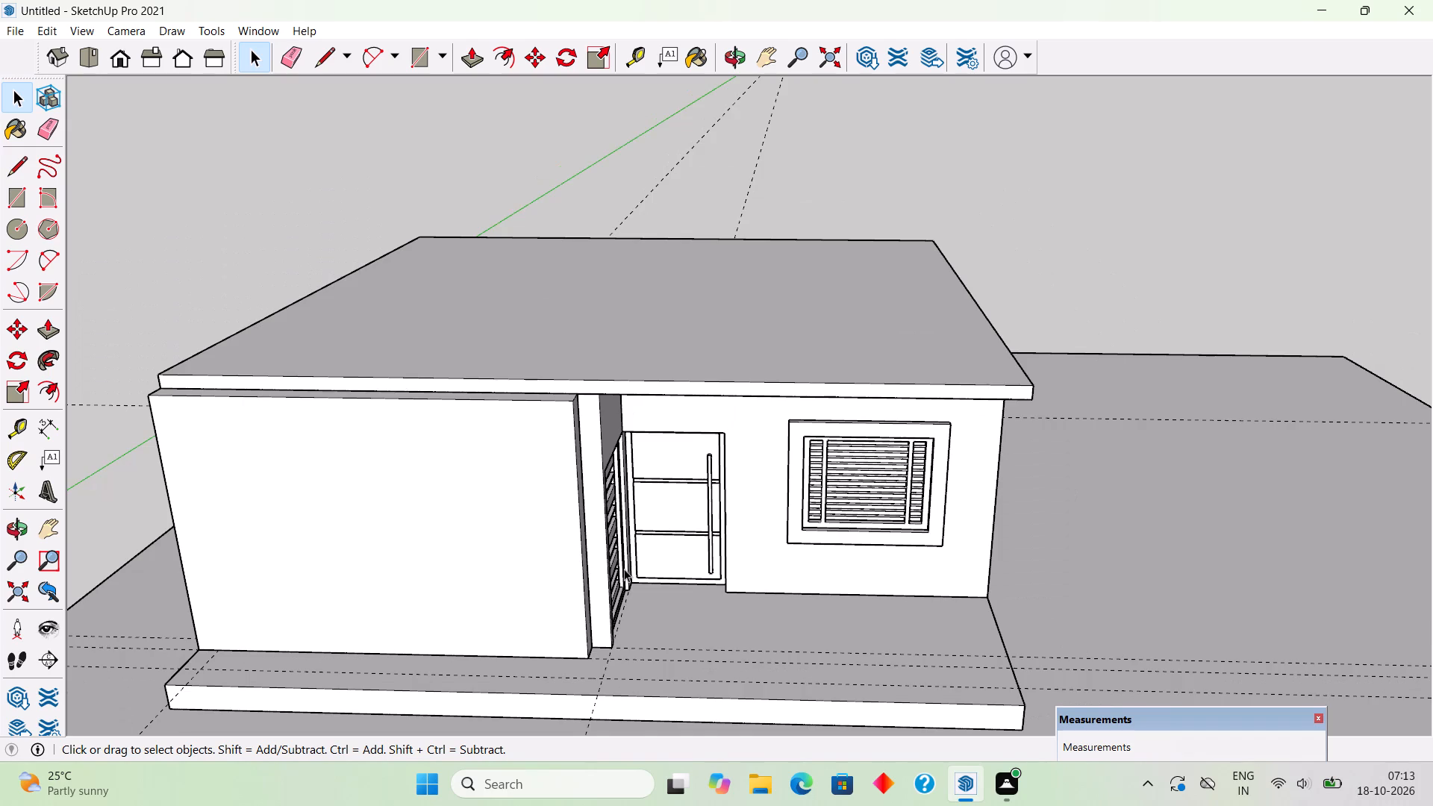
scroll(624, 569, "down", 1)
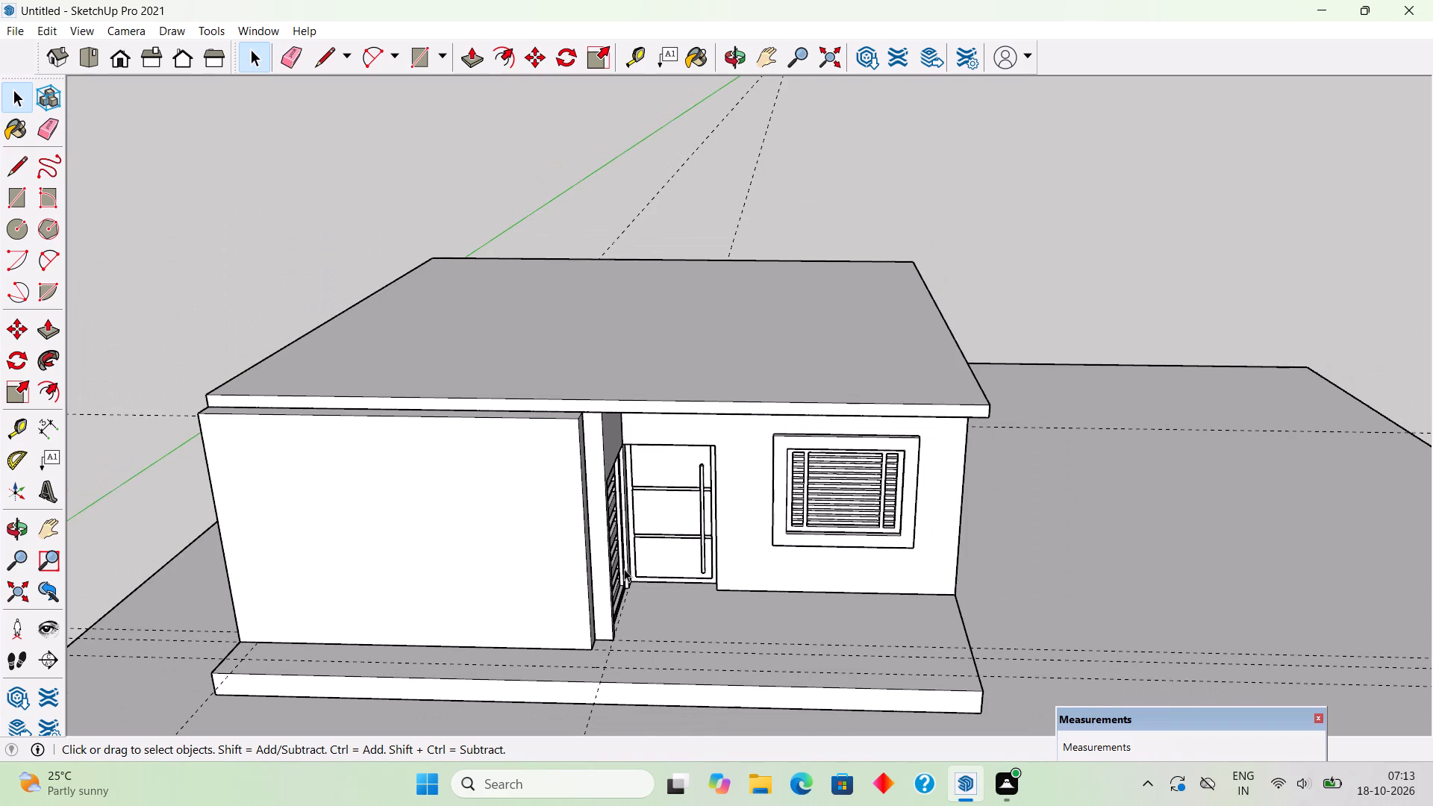
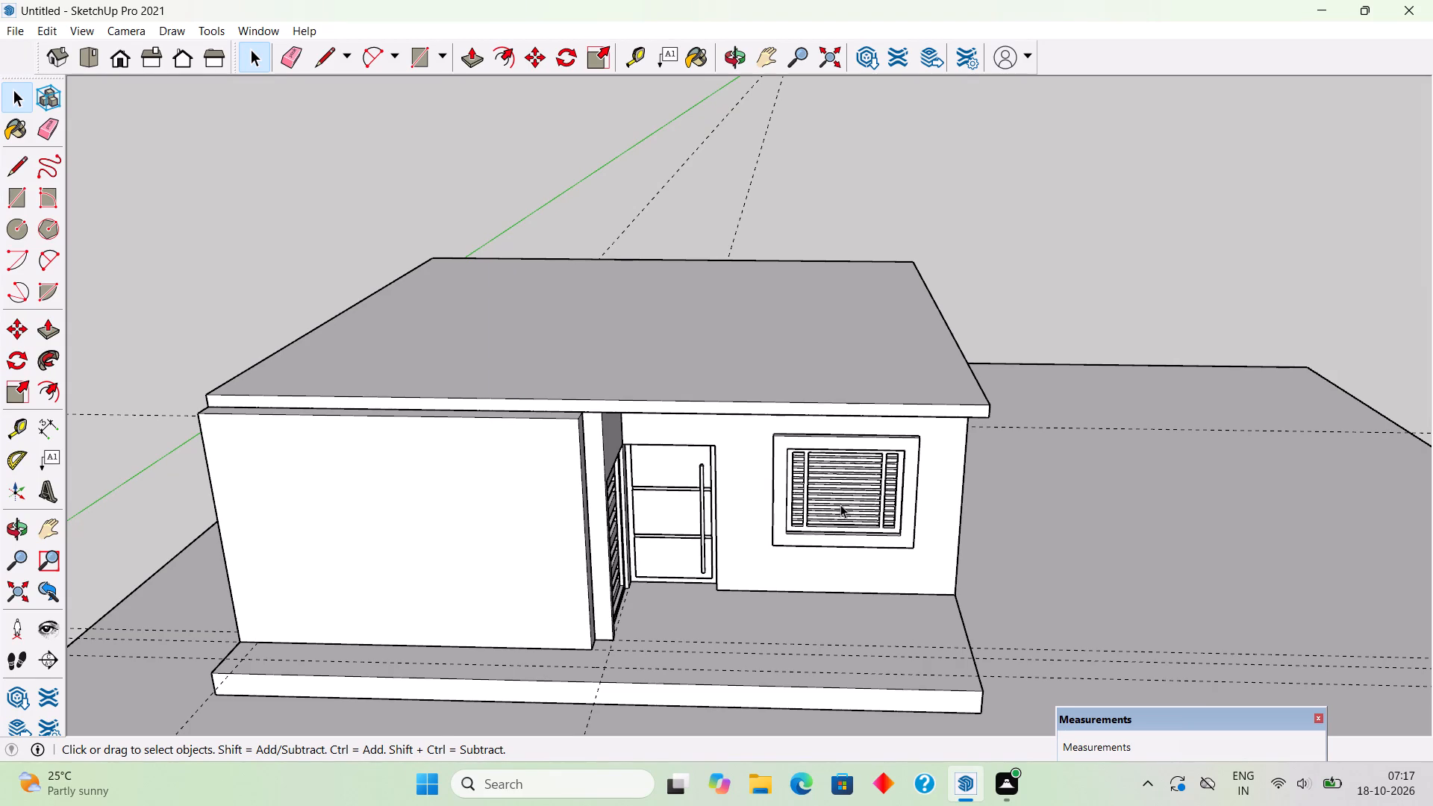
Draw a 1.2' by 1.2' rectangle on the plinth at the entrance-side end of the blank front wall.
scroll(841, 507, "down", 6)
middle_click_drag(793, 520, 446, 422)
scroll(714, 631, "up", 12)
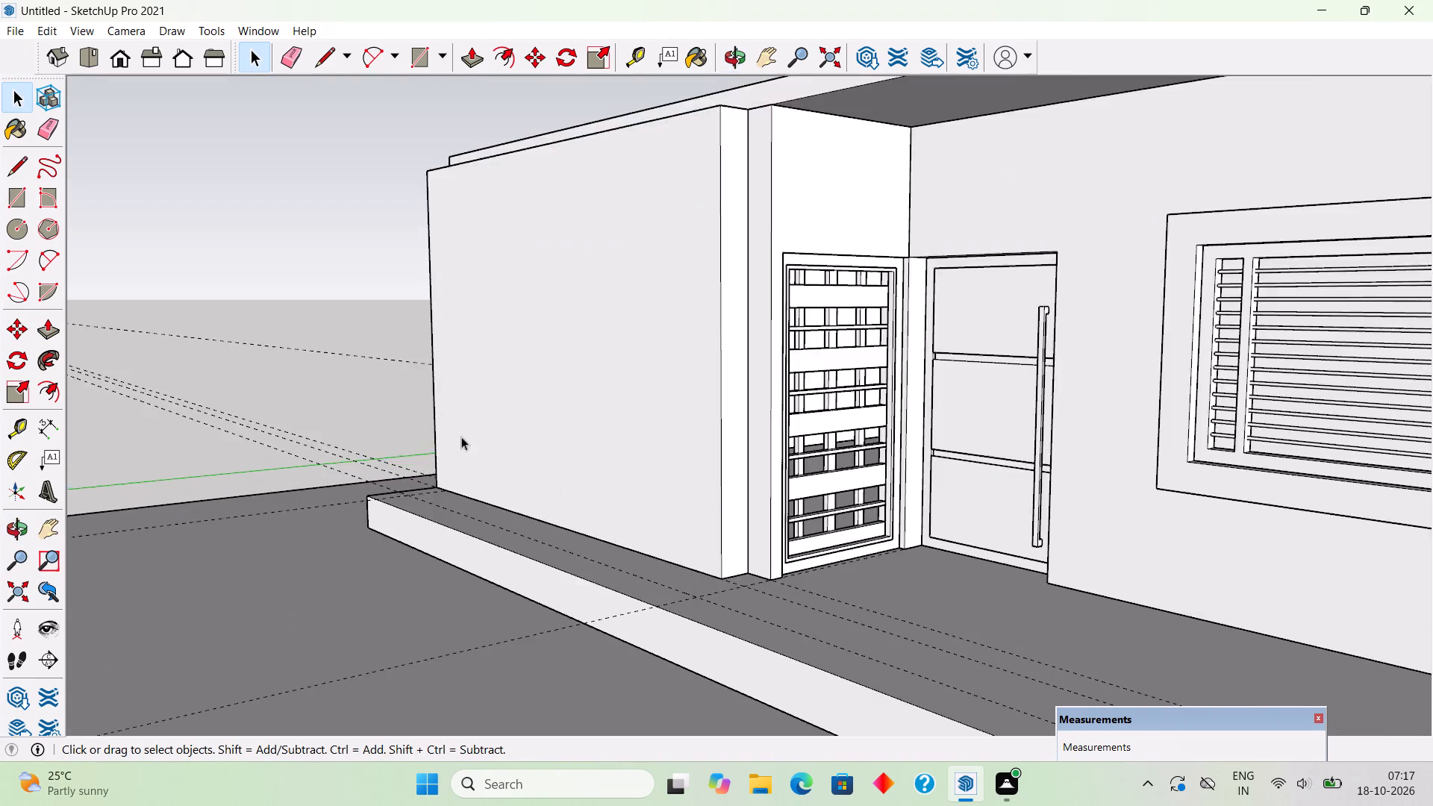
middle_click_drag(492, 467, 705, 598)
scroll(807, 554, "up", 8)
key("t")
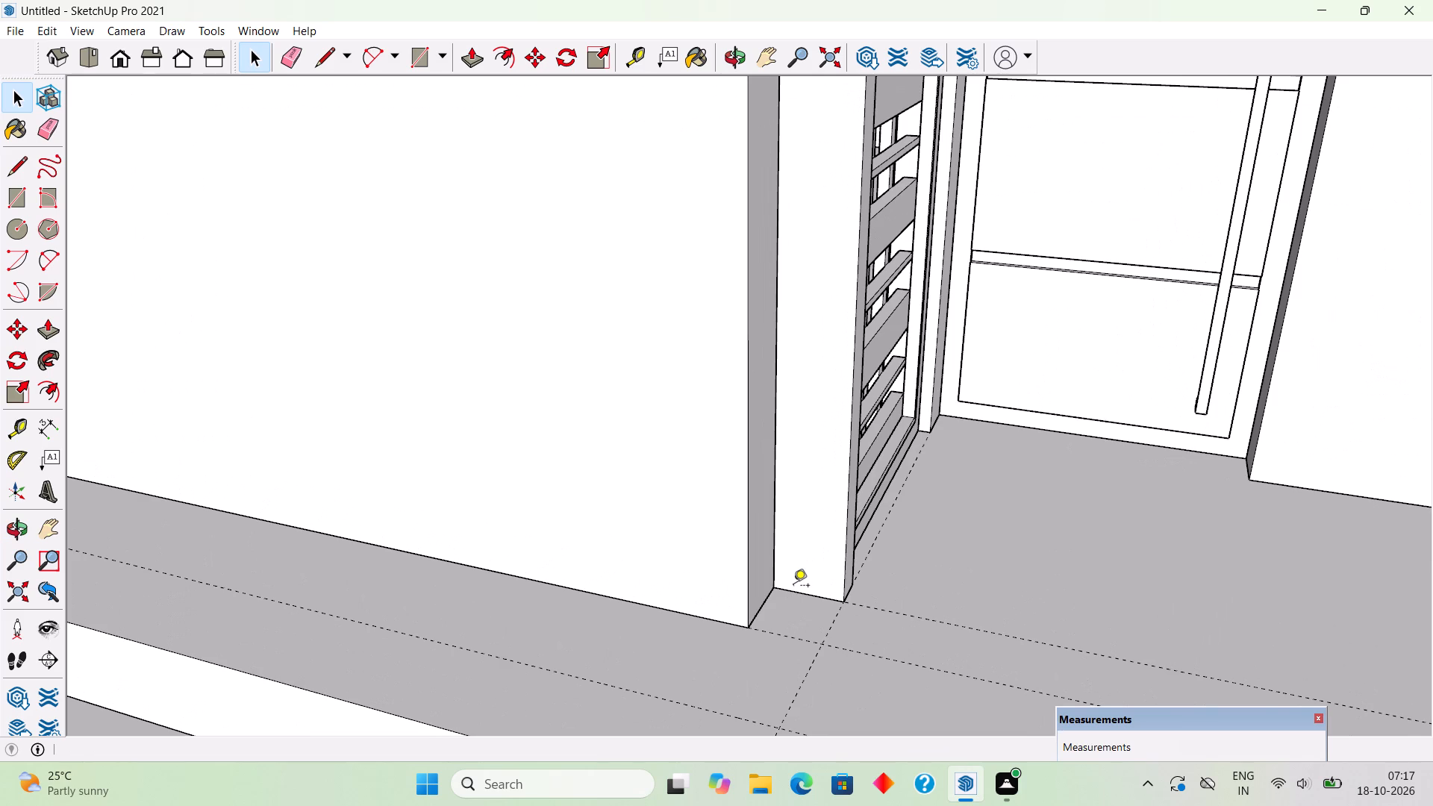
key("r")
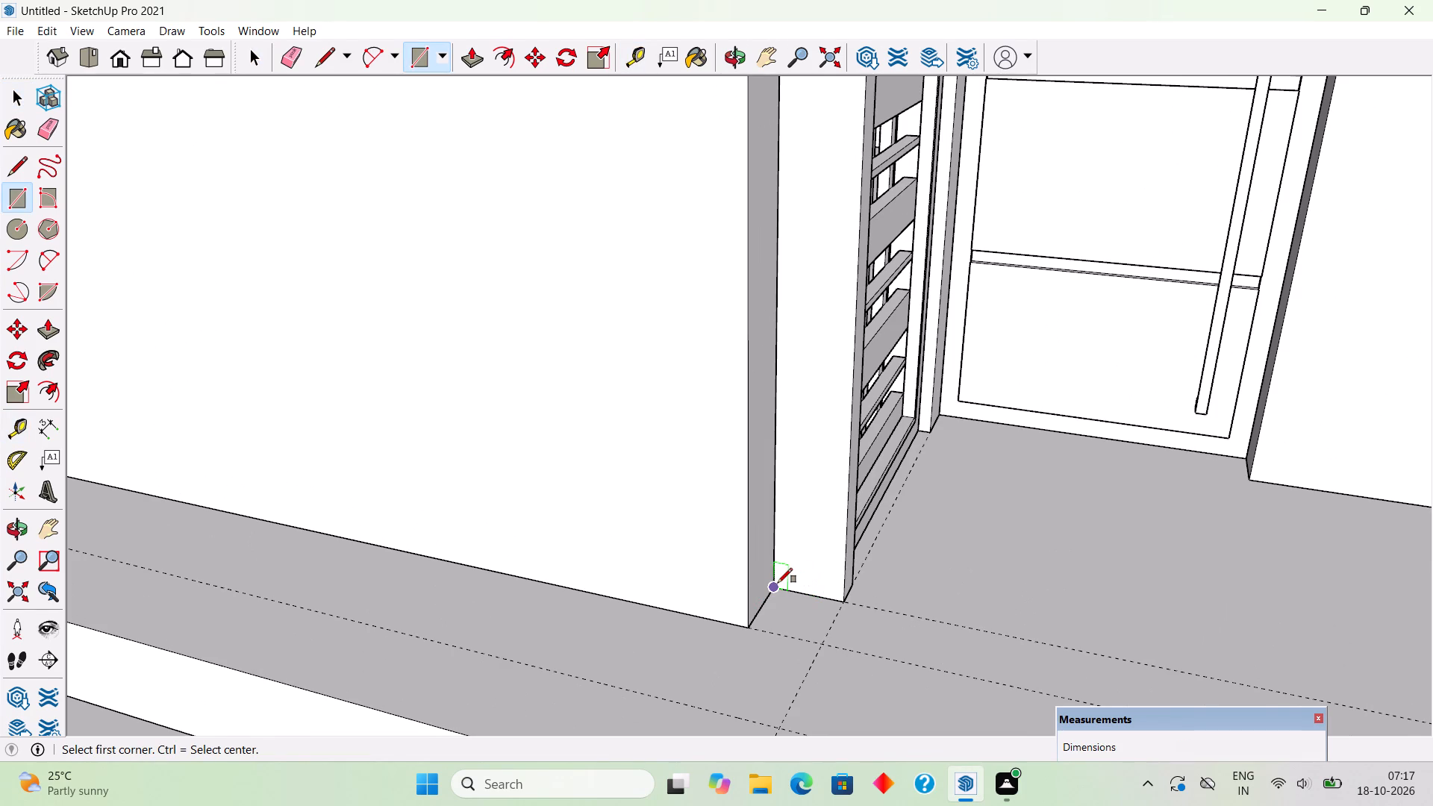
left_click(778, 583)
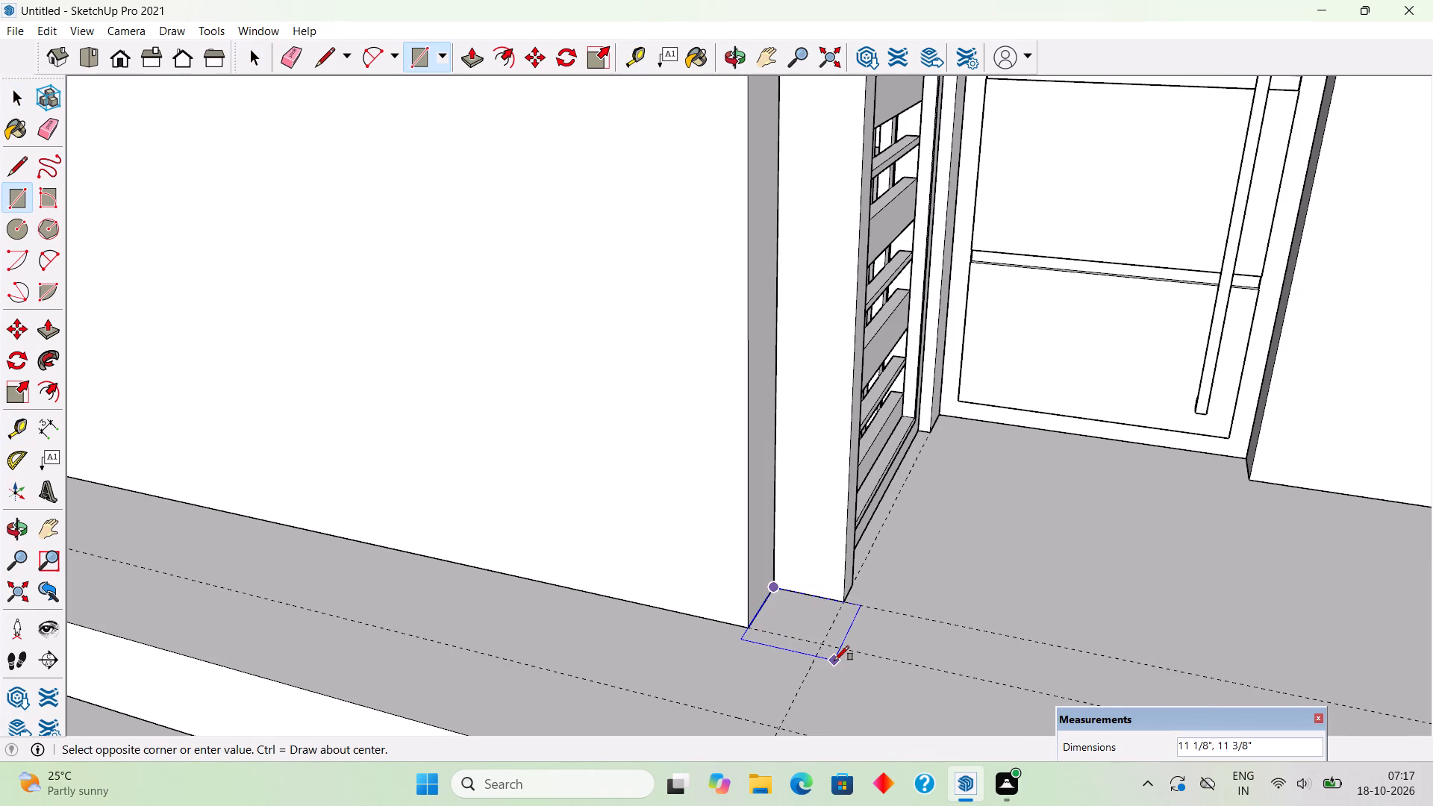
key("1")
type(".2'")
type(",1.2'")
key("Return")
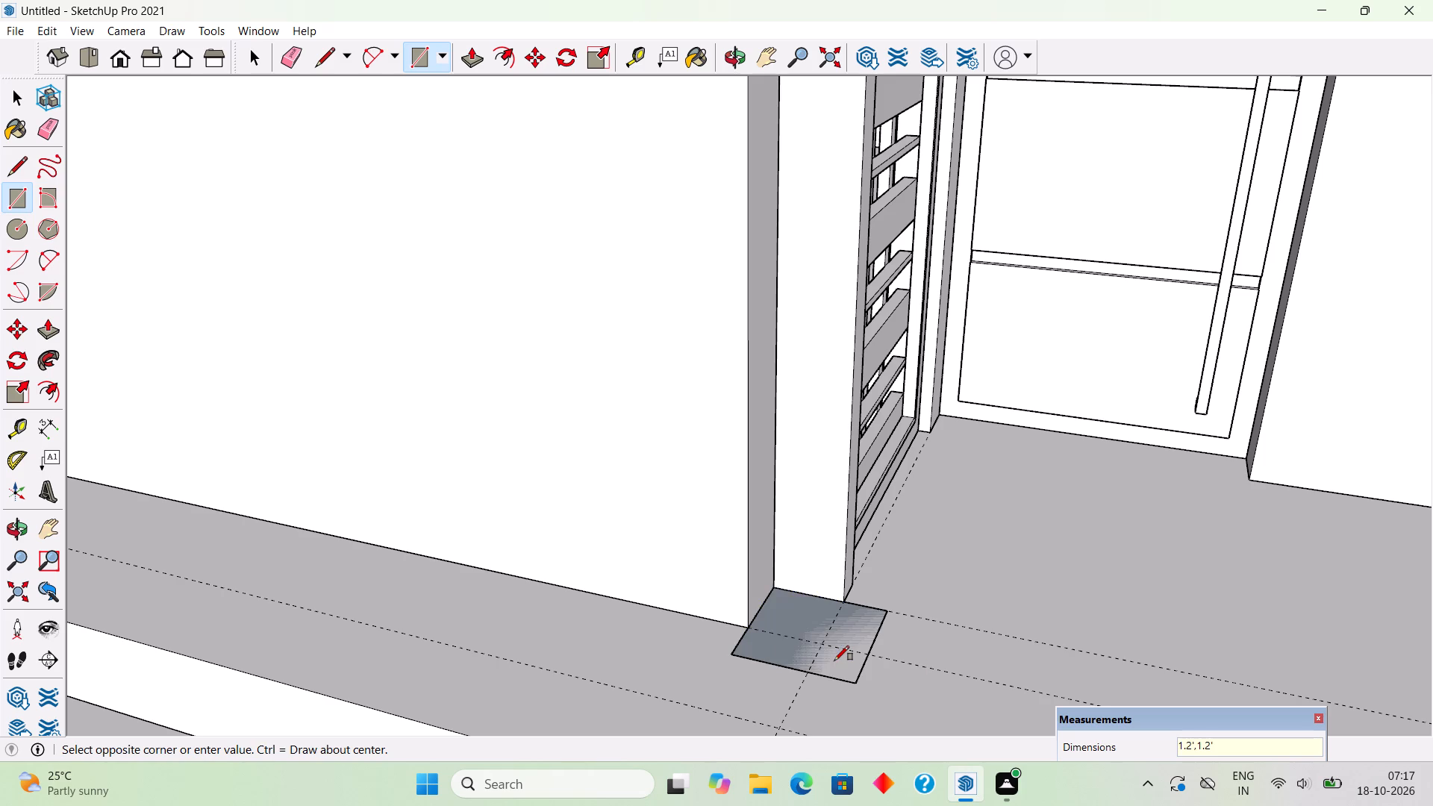
Extrude the square base up past the roof slab into a column about 17' 11" tall with Push/Pull.
key("space")
type("p")
left_click(834, 660)
scroll(834, 660, "down", 9)
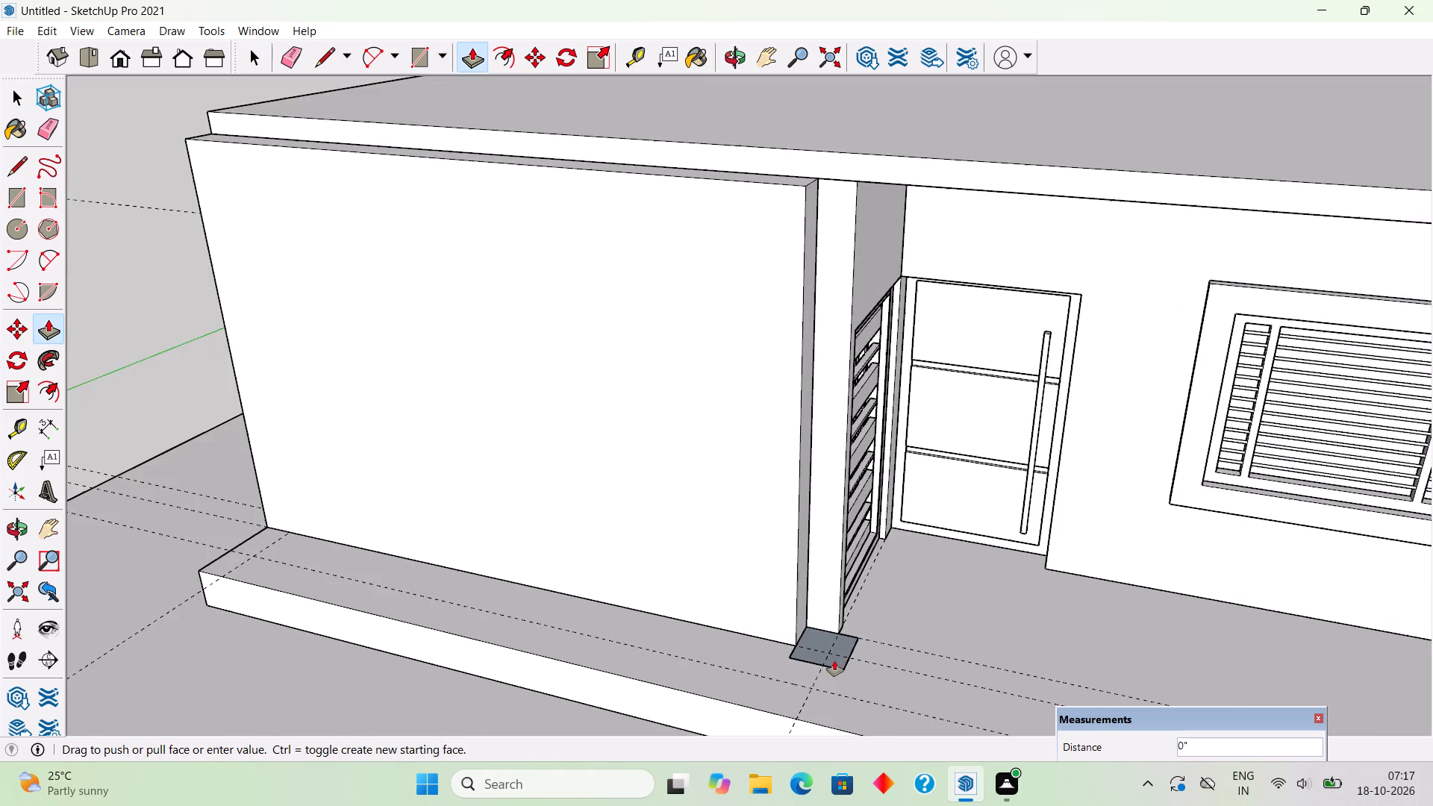
scroll(834, 660, "down", 6)
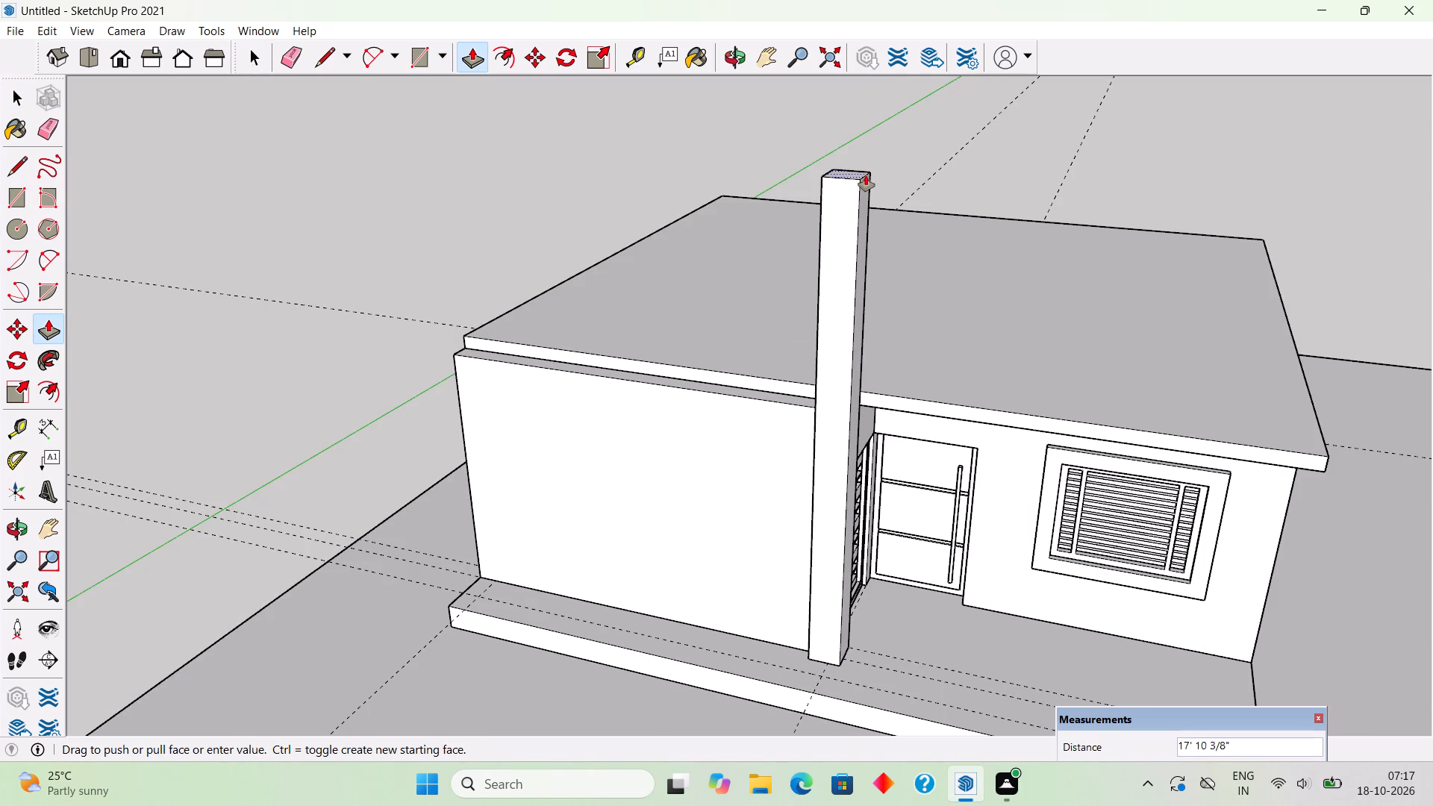
left_click(858, 175)
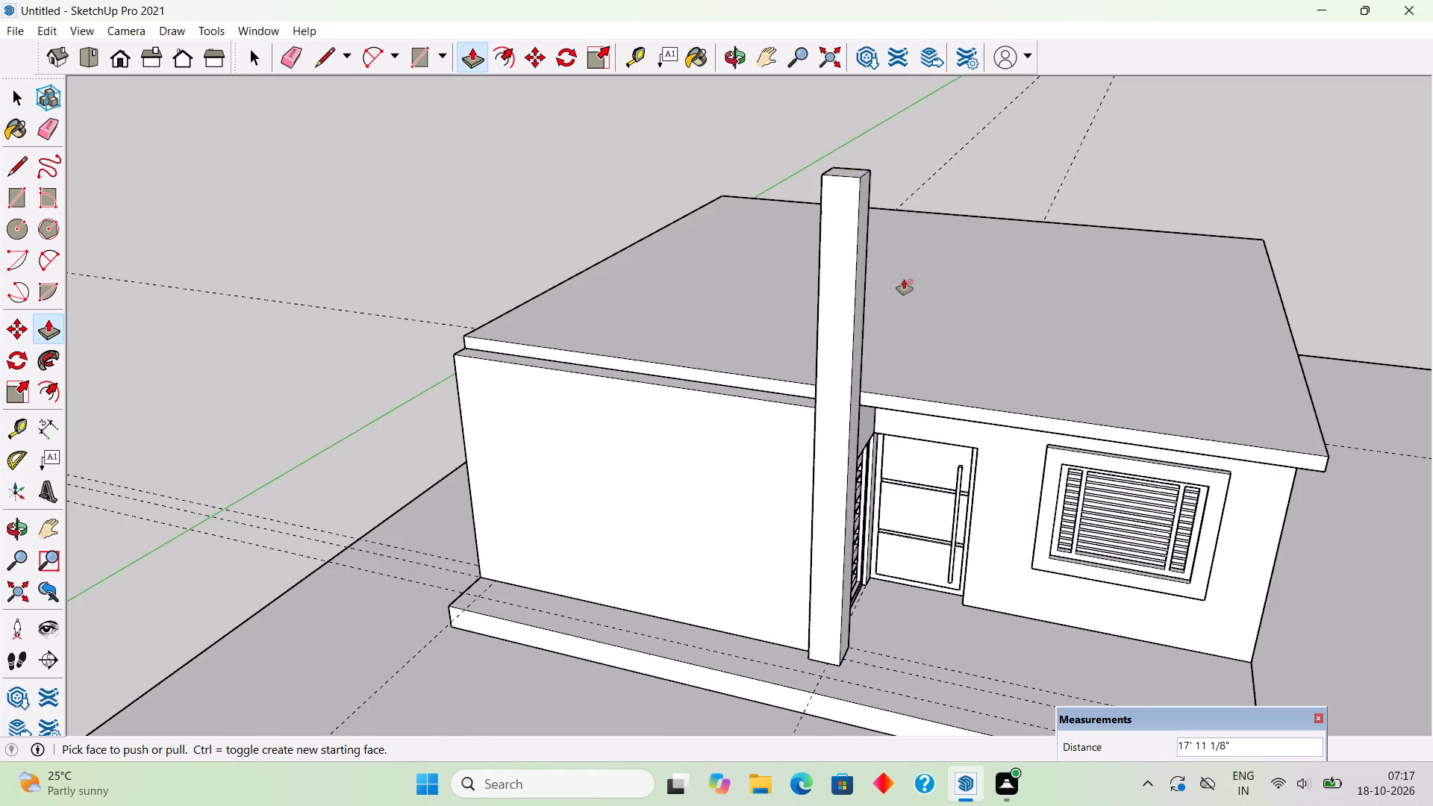
Examine the new column's height and position against the roof, entrance and front wall from around the house.
middle_click_drag(808, 290, 255, 215)
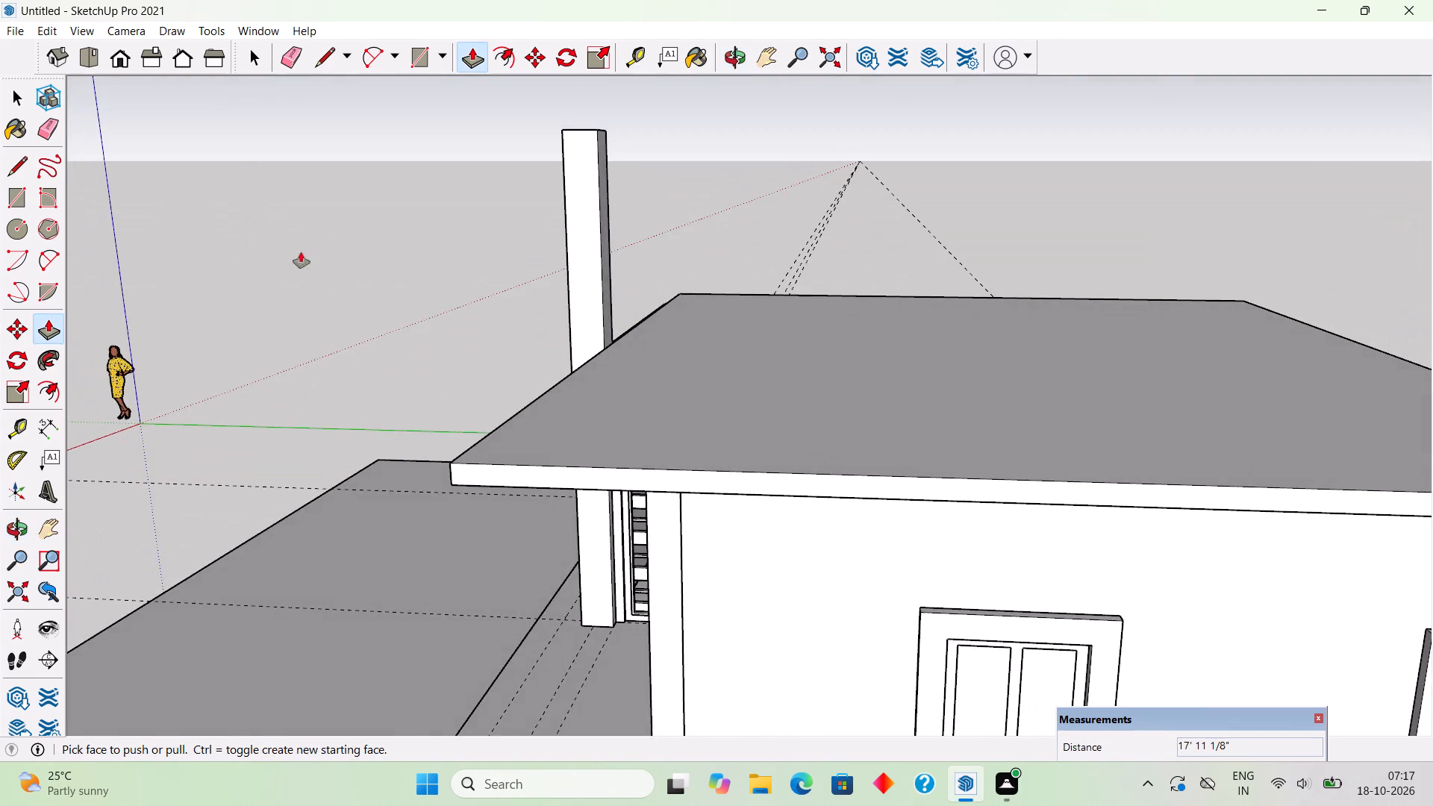
scroll(445, 297, "down", 5)
middle_click_drag(634, 487, 965, 479)
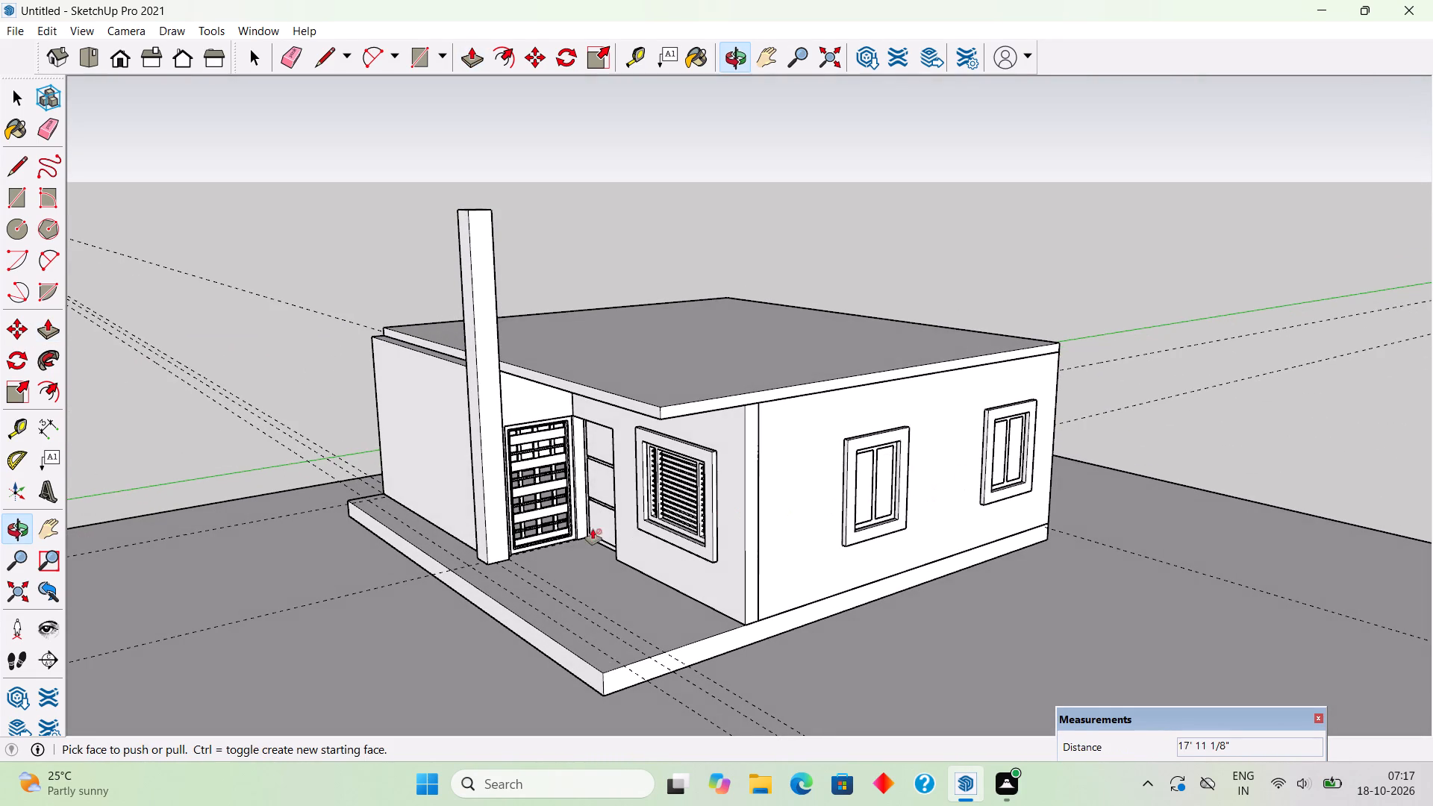
scroll(736, 645, "down", 3)
middle_click_drag(558, 653, 947, 589)
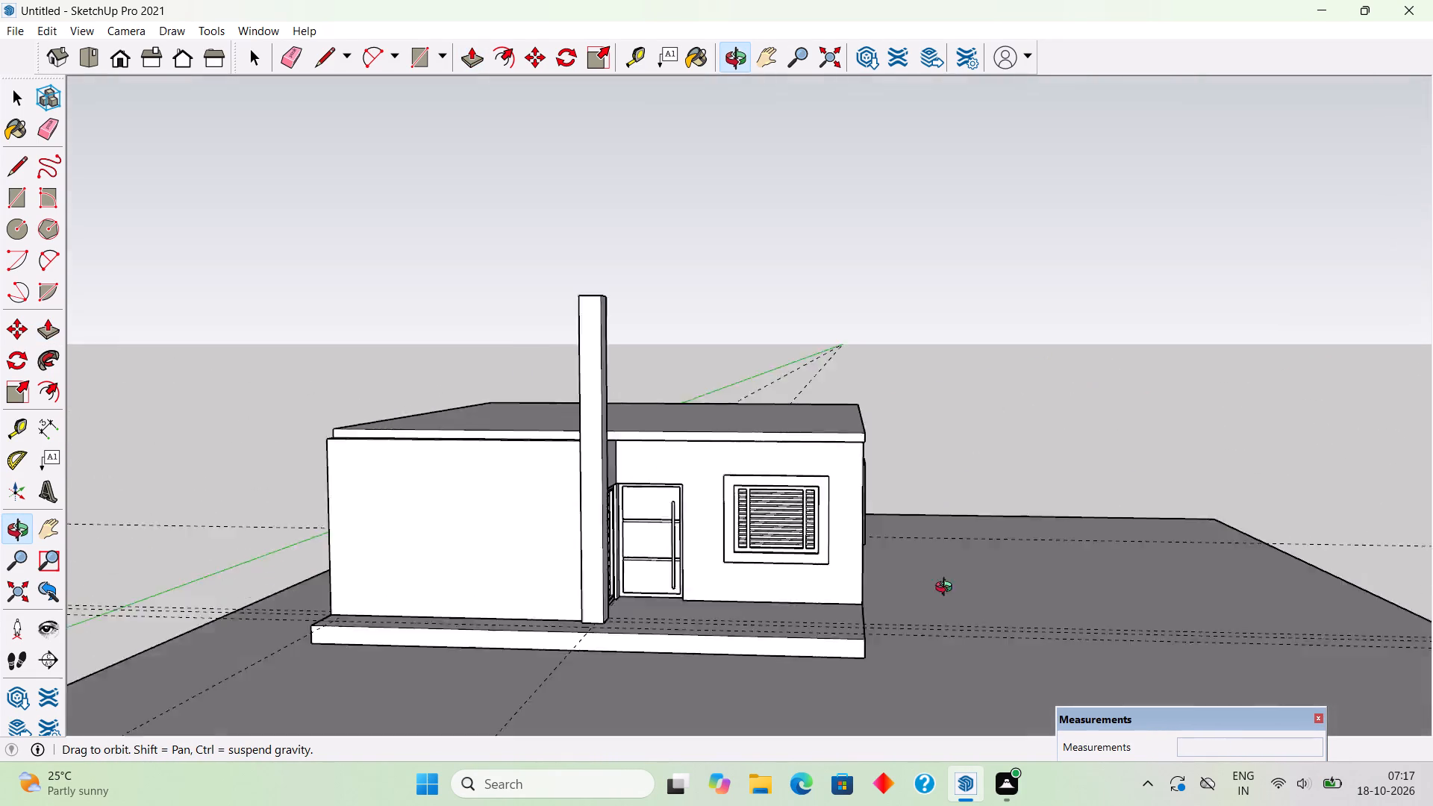
middle_click_drag(947, 589, 1182, 580)
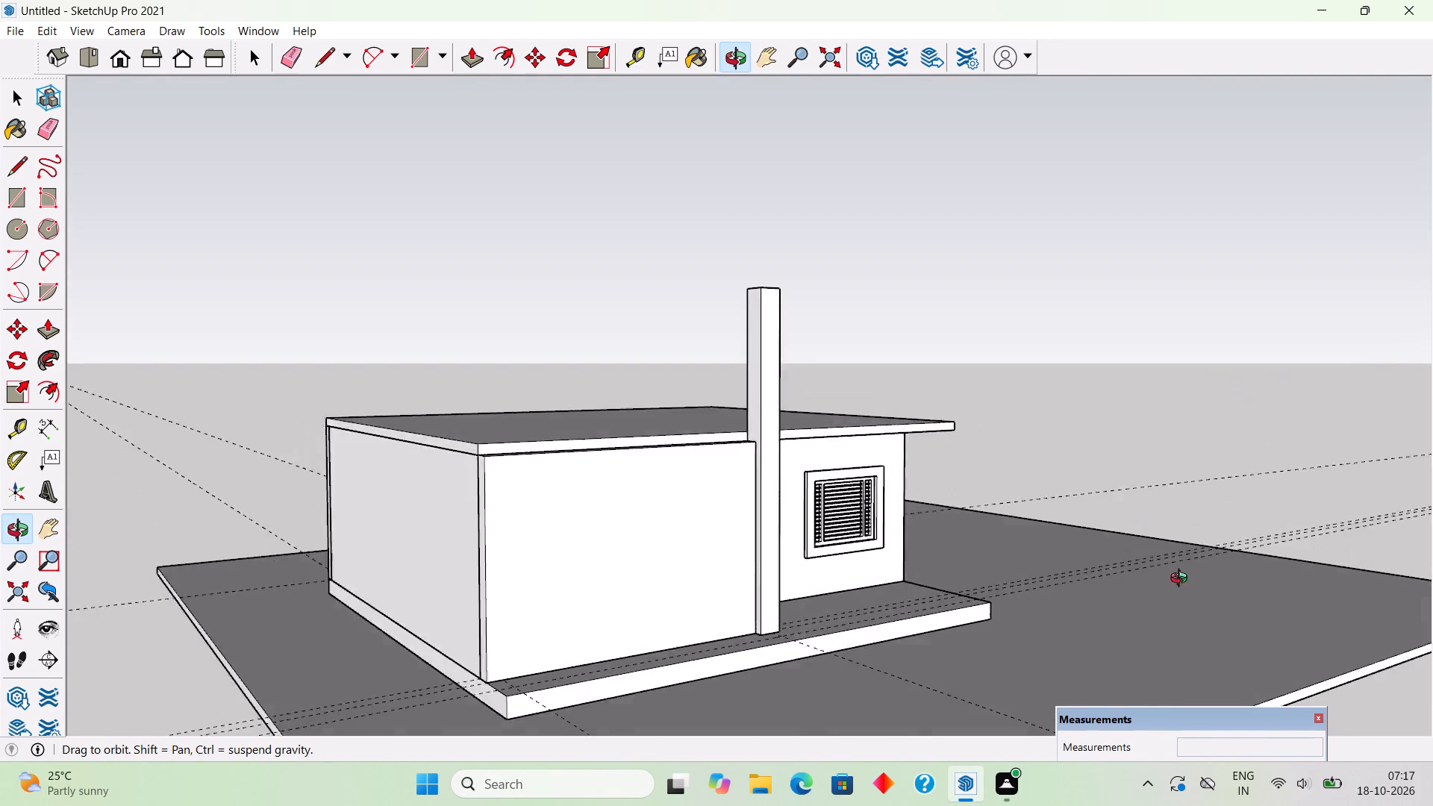
middle_click_drag(1182, 580, 1149, 568)
scroll(1149, 568, "down", 3)
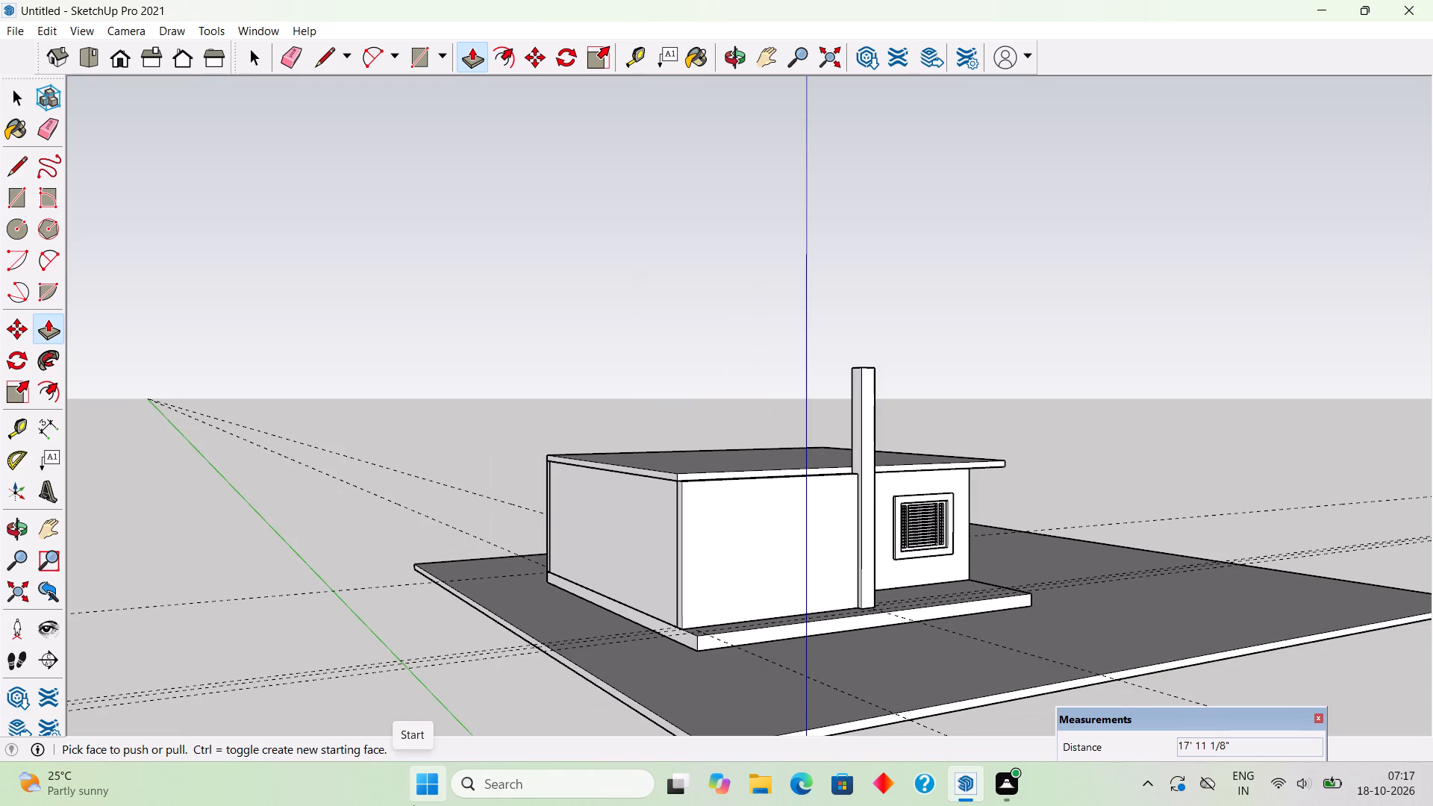
scroll(360, 805, "down", 4)
scroll(828, 445, "down", 1)
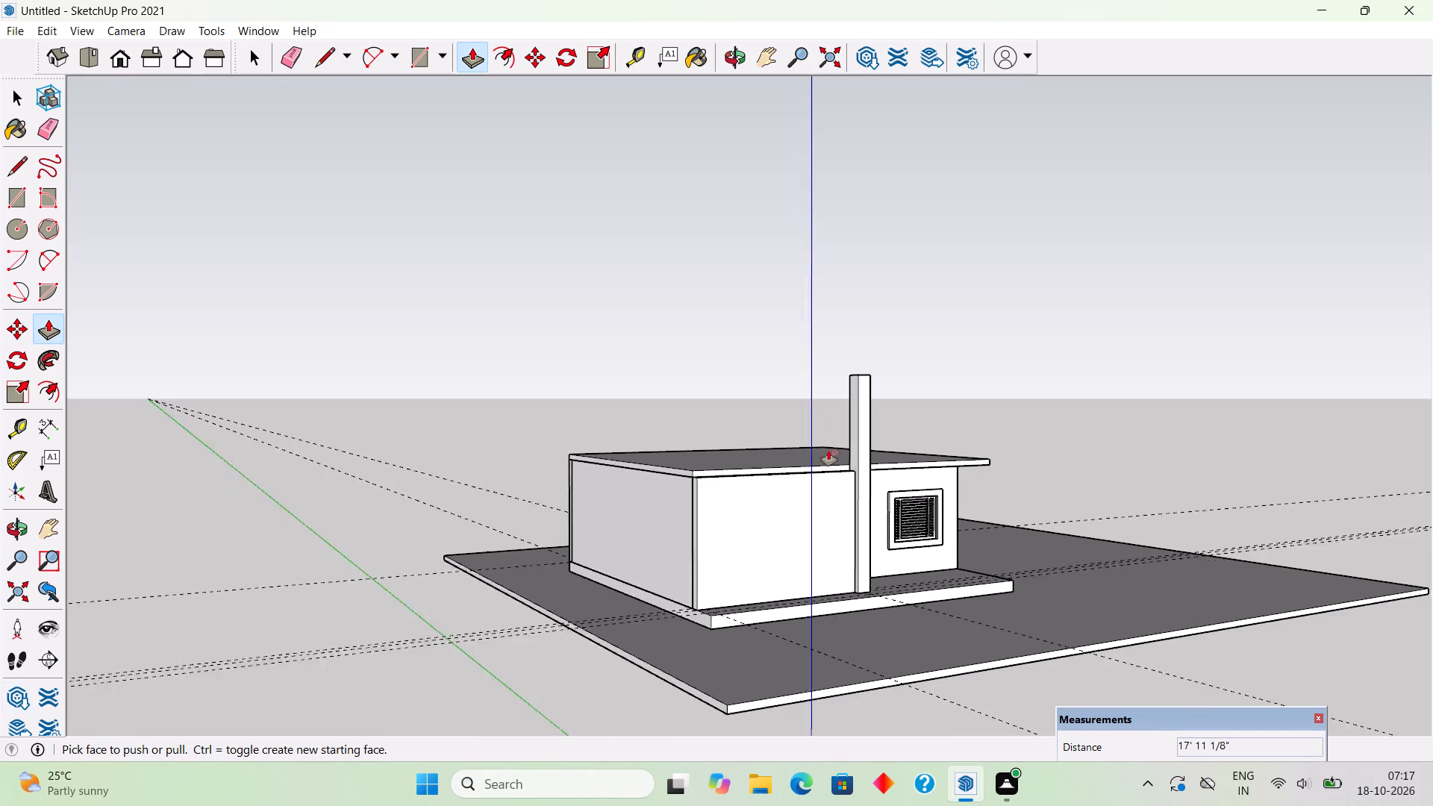
scroll(828, 450, "down", 3)
scroll(865, 529, "up", 9)
middle_click_drag(828, 512, 269, 543)
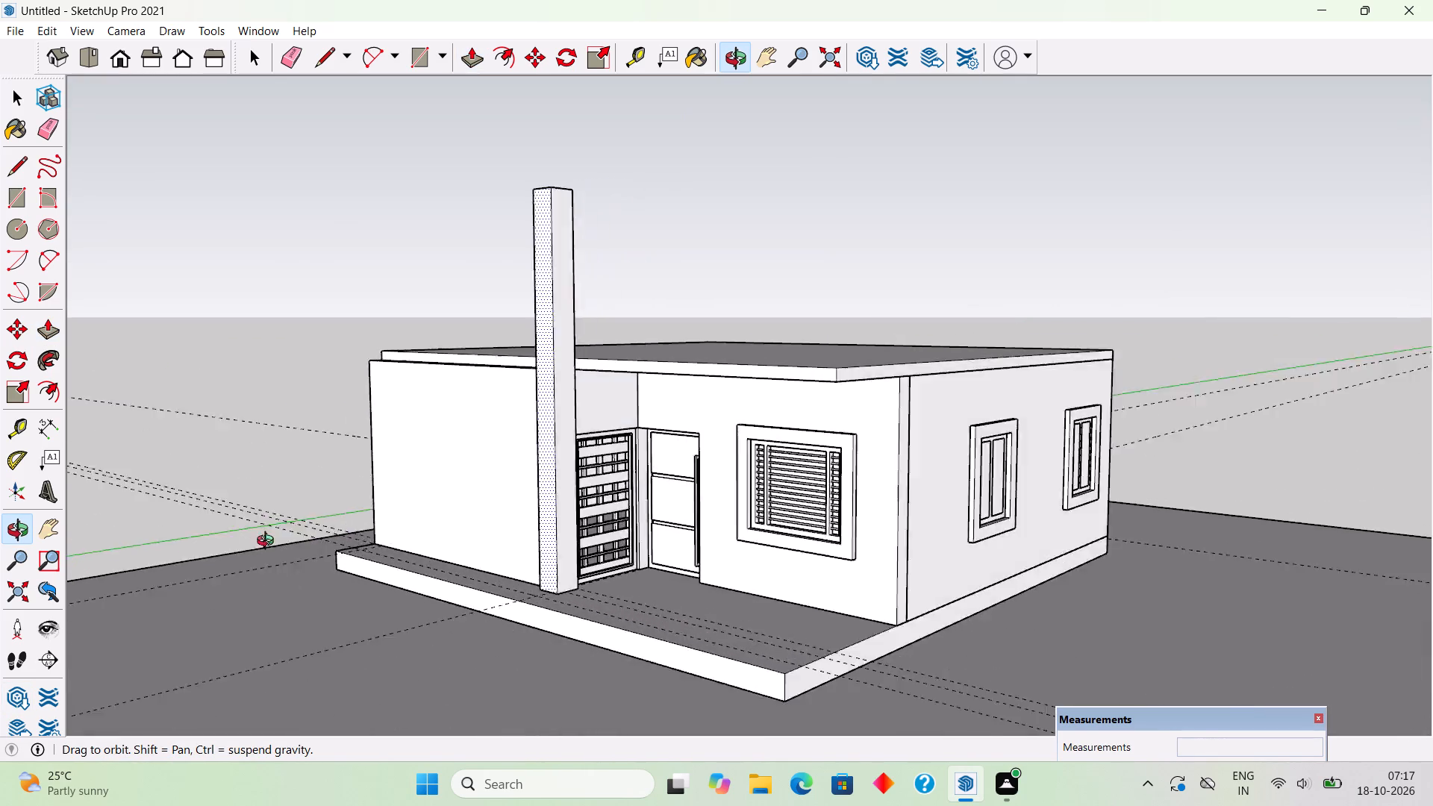
middle_click_drag(269, 543, 334, 501)
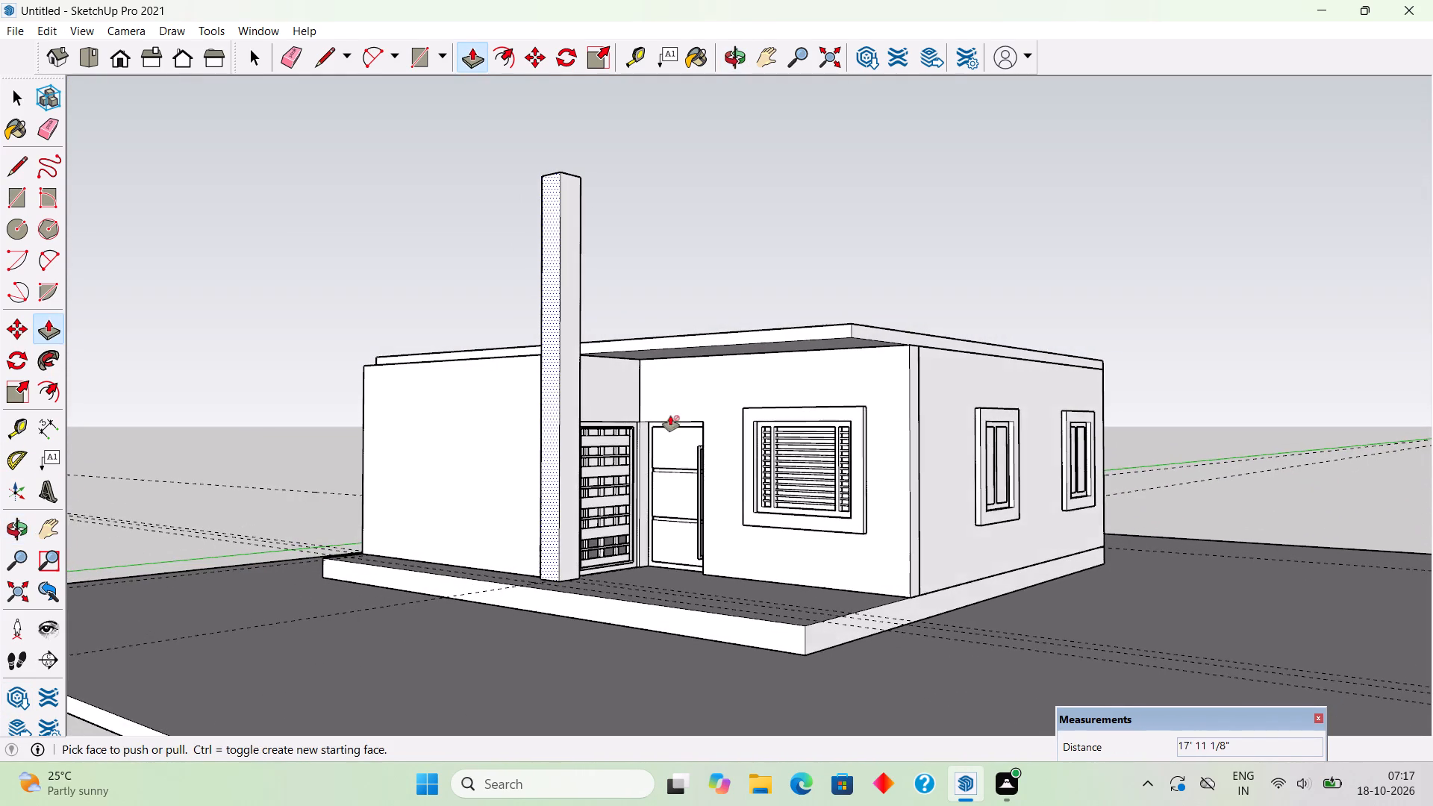
middle_click_drag(678, 304, 431, 456)
scroll(528, 468, "up", 6)
scroll(677, 416, "up", 2)
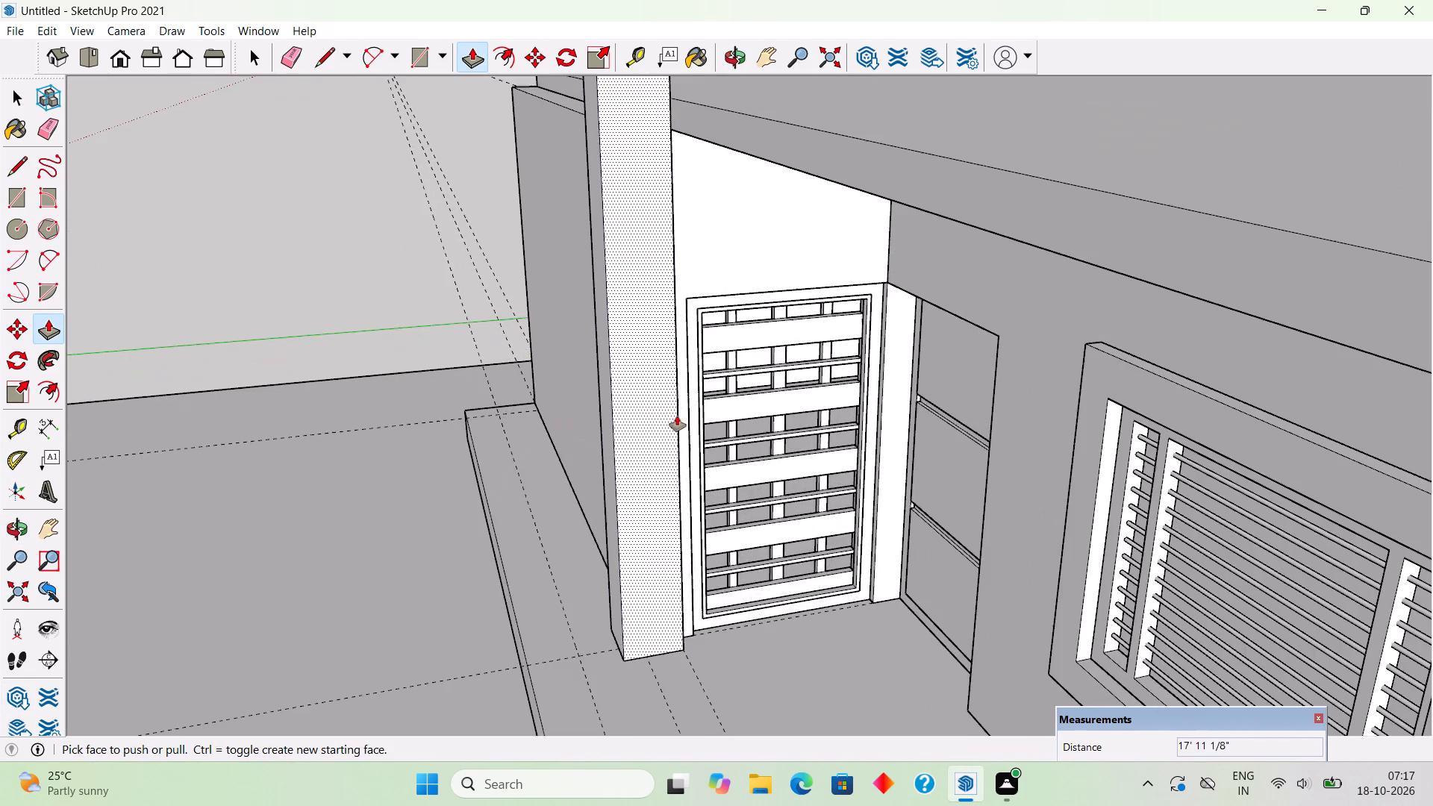
middle_click_drag(677, 416, 914, 309)
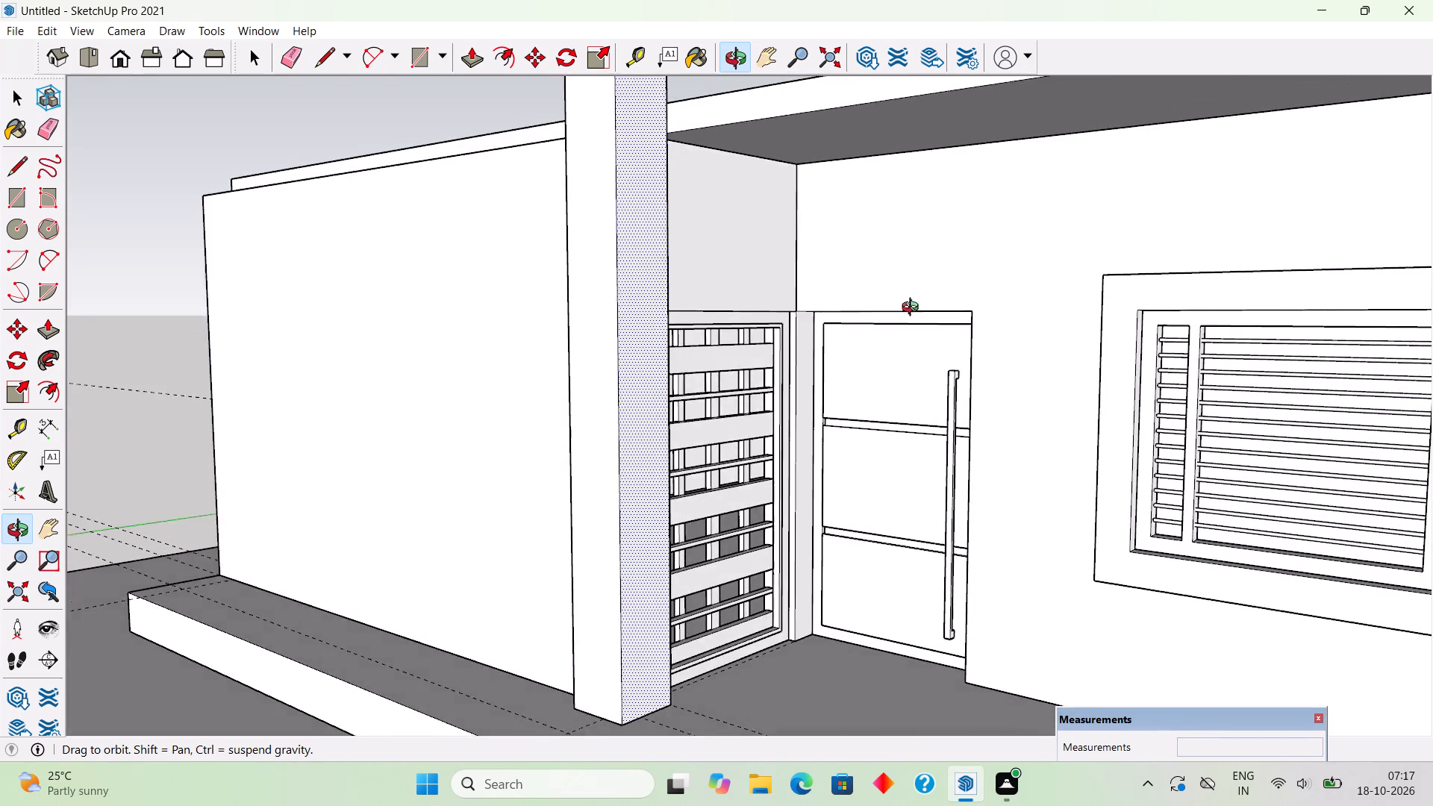
middle_click_drag(914, 309, 869, 357)
scroll(870, 357, "down", 7)
scroll(729, 405, "up", 1)
middle_click_drag(729, 405, 990, 412)
scroll(990, 412, "down", 2)
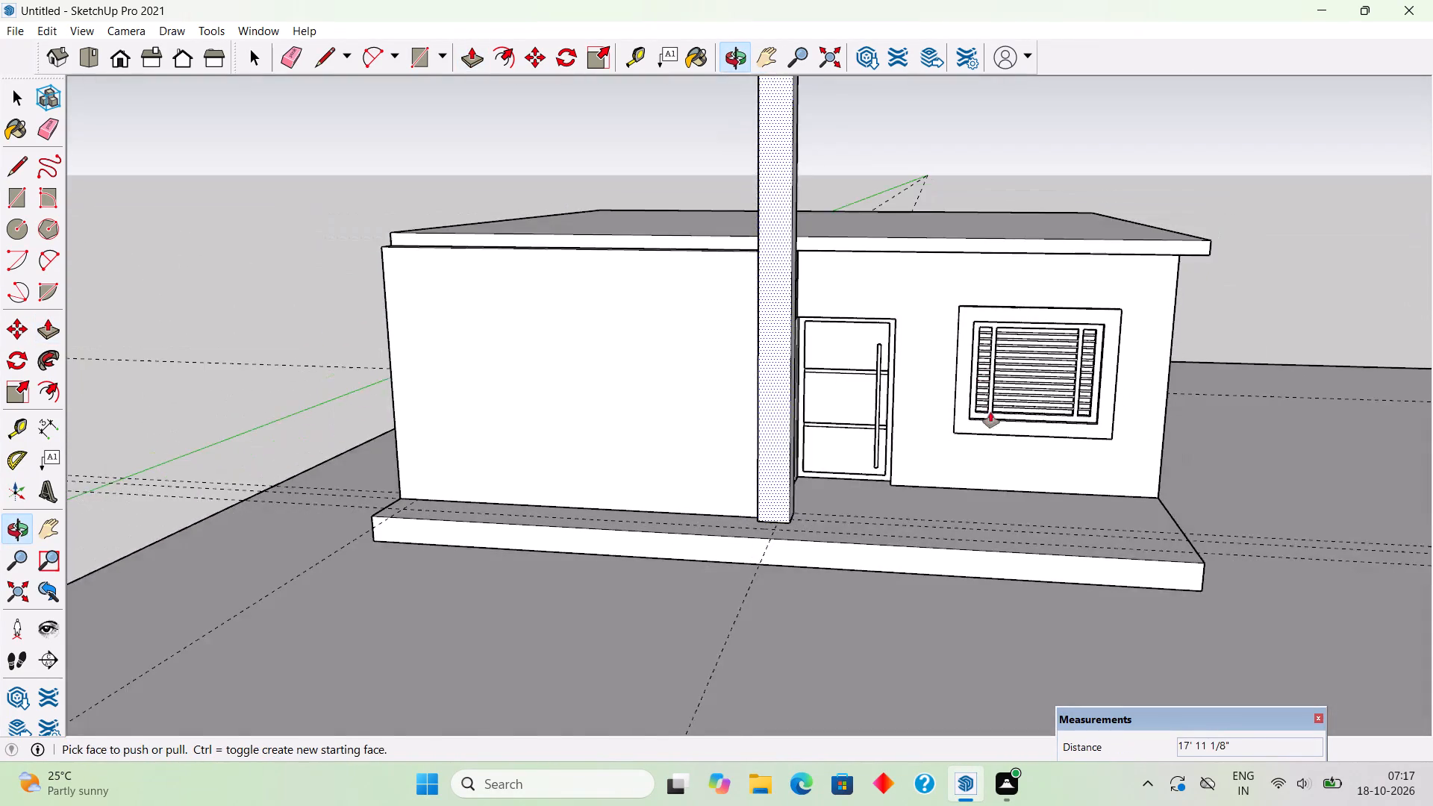
scroll(990, 412, "down", 2)
scroll(857, 518, "up", 3)
middle_click_drag(583, 481, 1056, 499)
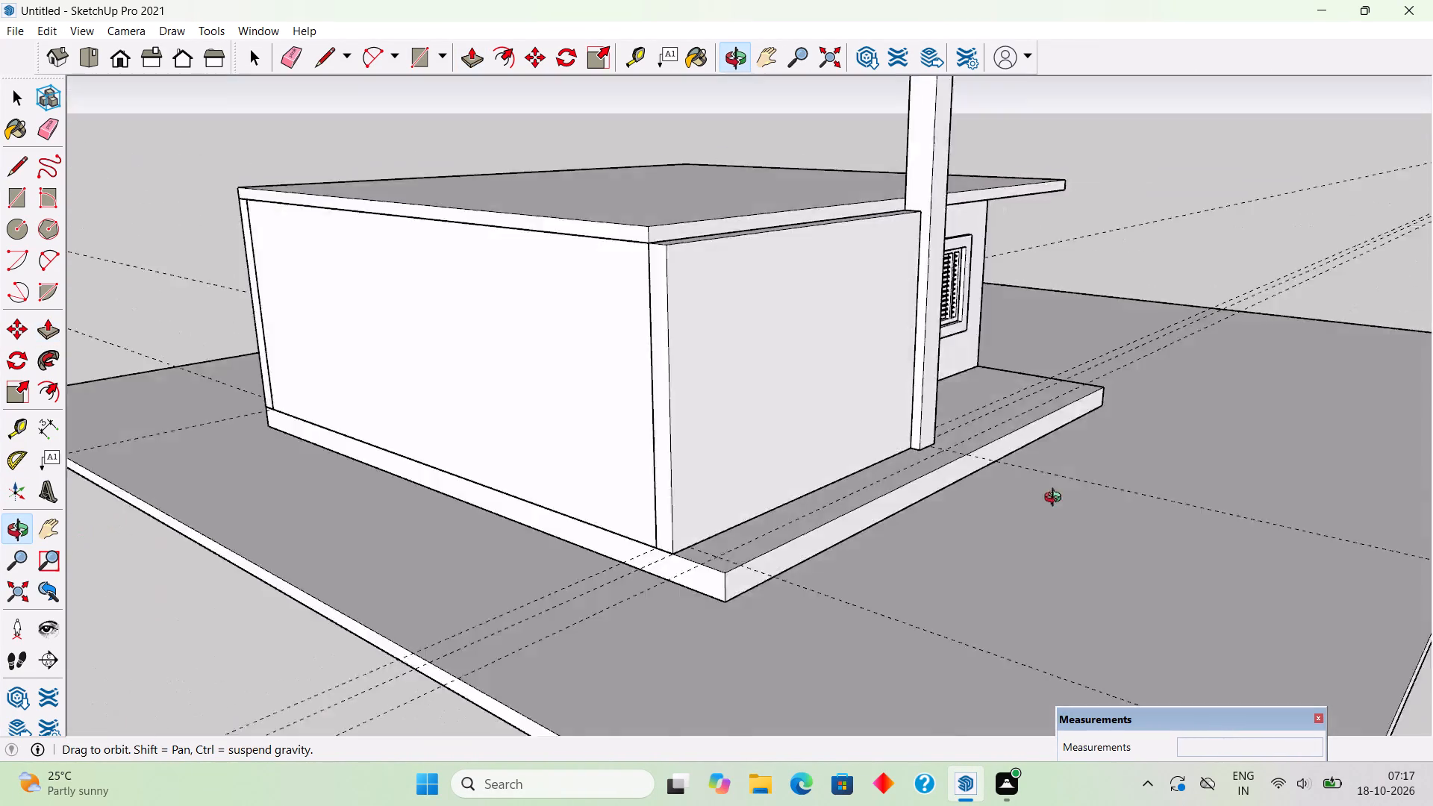
middle_click_drag(1056, 499, 934, 631)
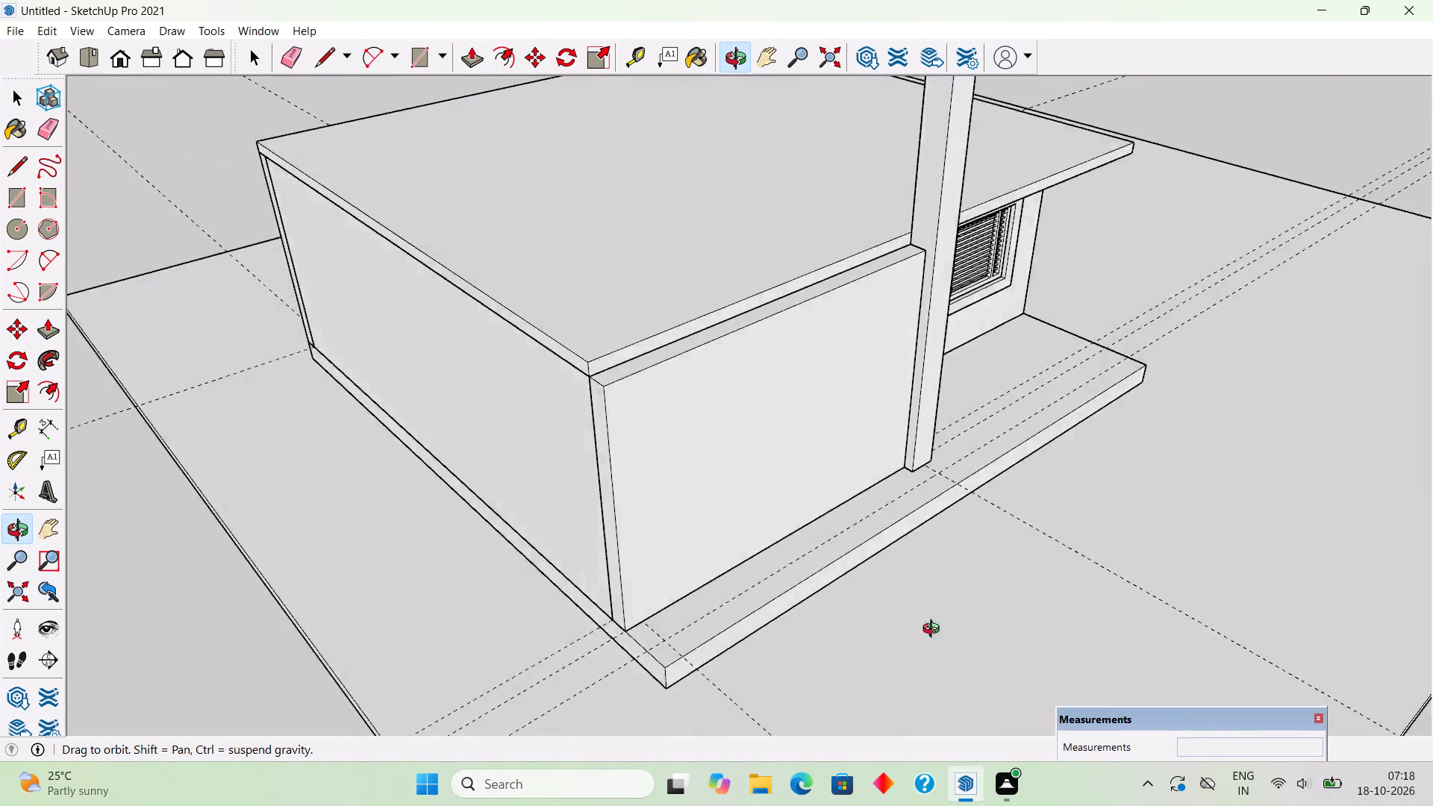
middle_click_drag(934, 631, 681, 577)
scroll(681, 577, "down", 4)
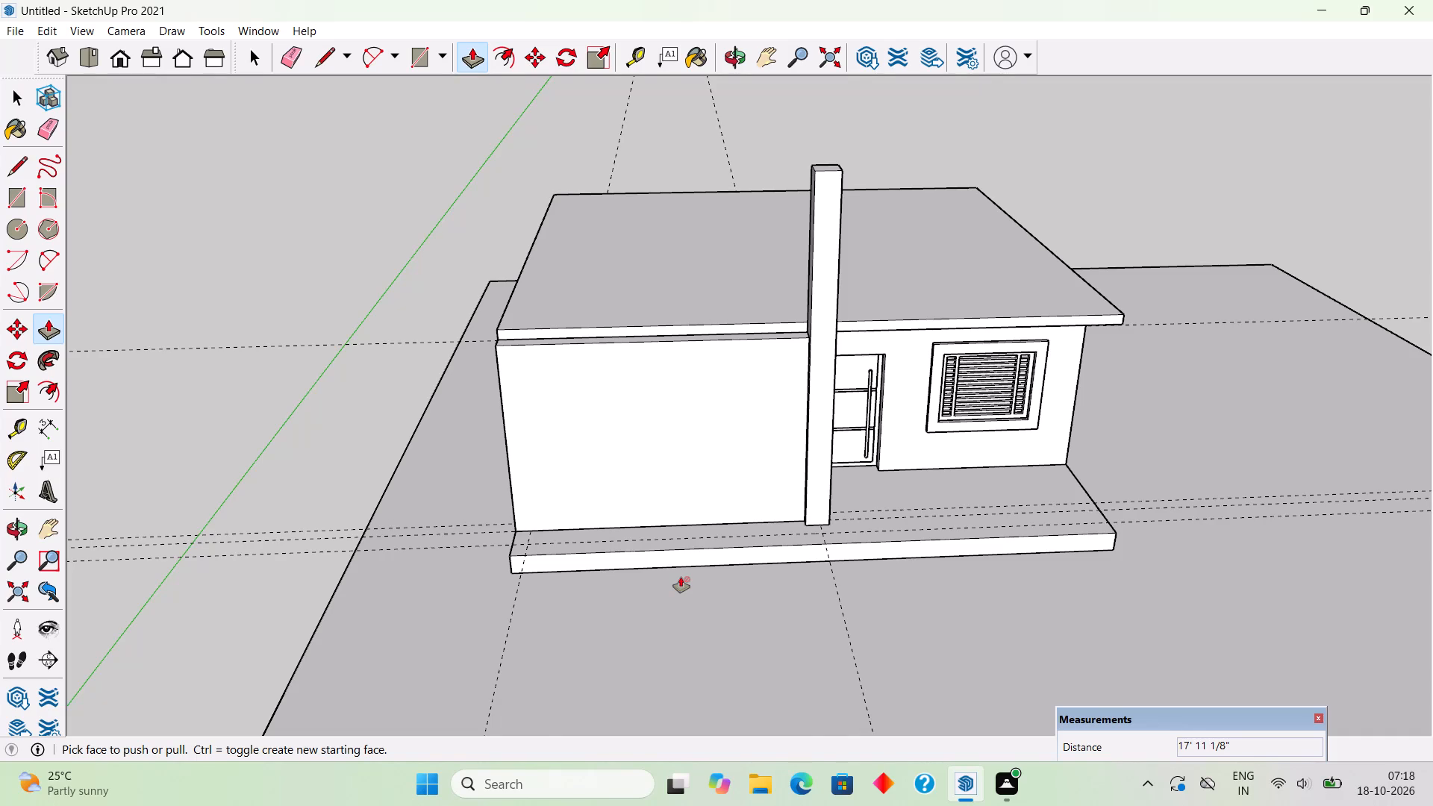
scroll(681, 577, "down", 6)
scroll(680, 576, "up", 5)
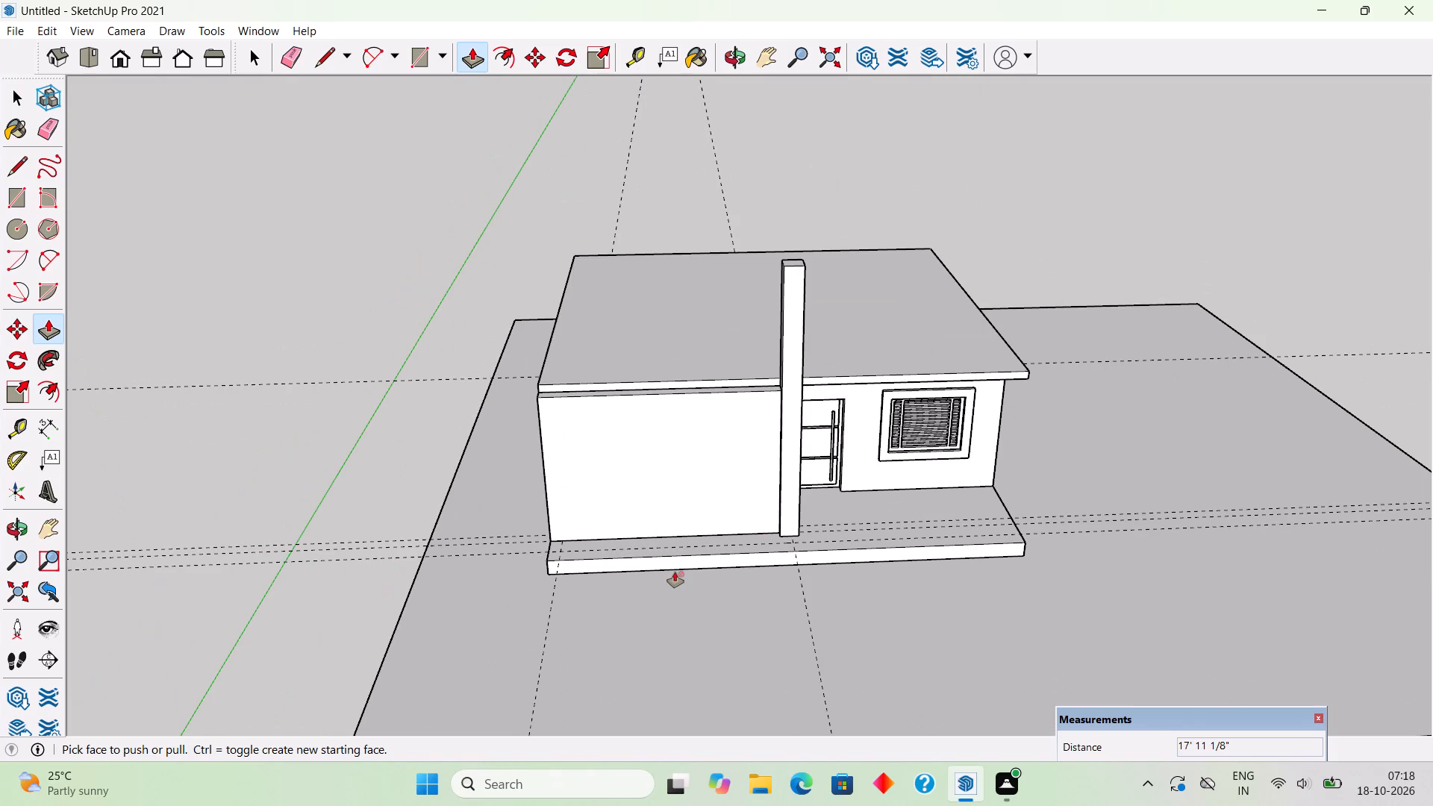
key("space")
scroll(891, 490, "up", 1)
middle_click_drag(892, 490, 654, 410)
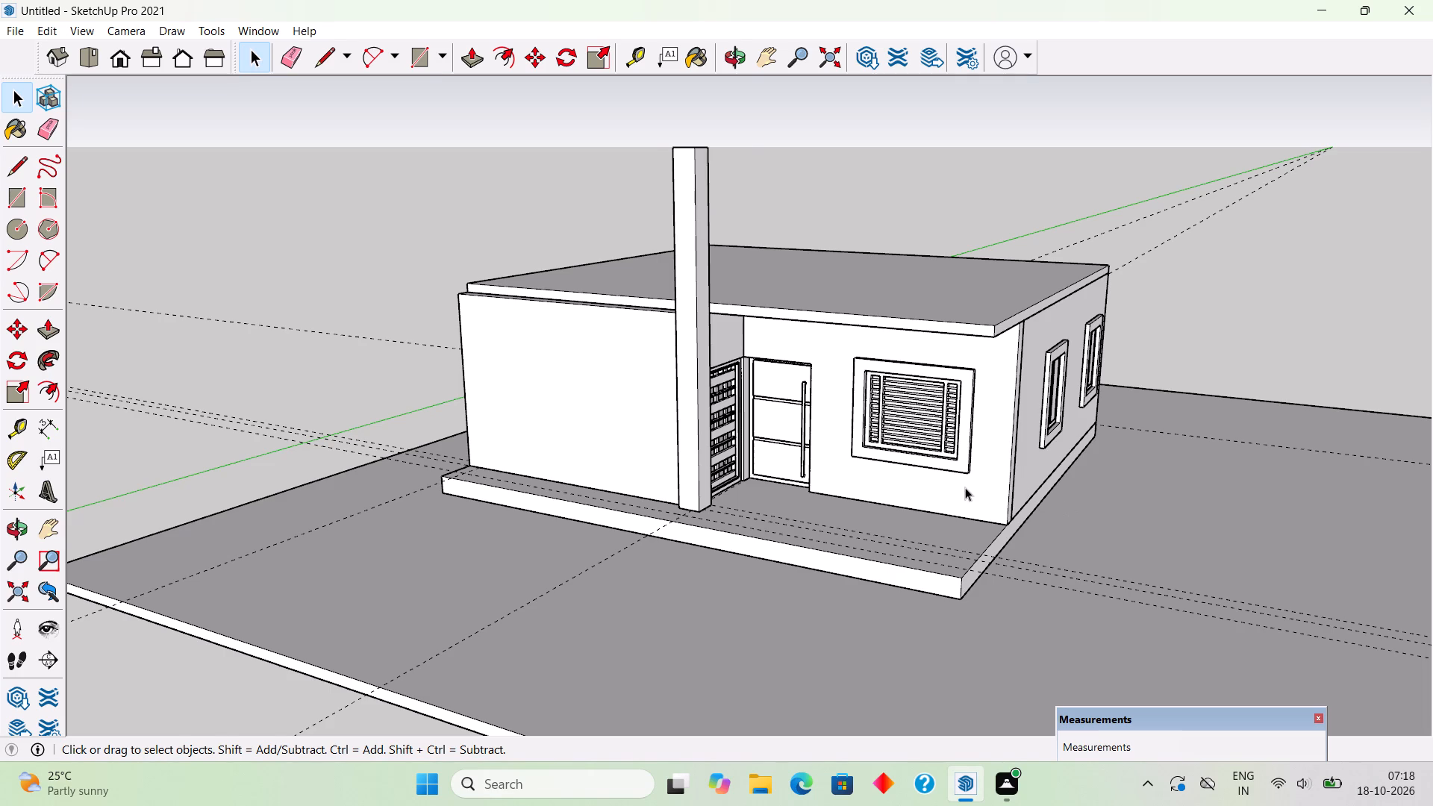
middle_click_drag(965, 487, 1263, 442)
middle_click_drag(592, 531, 787, 528)
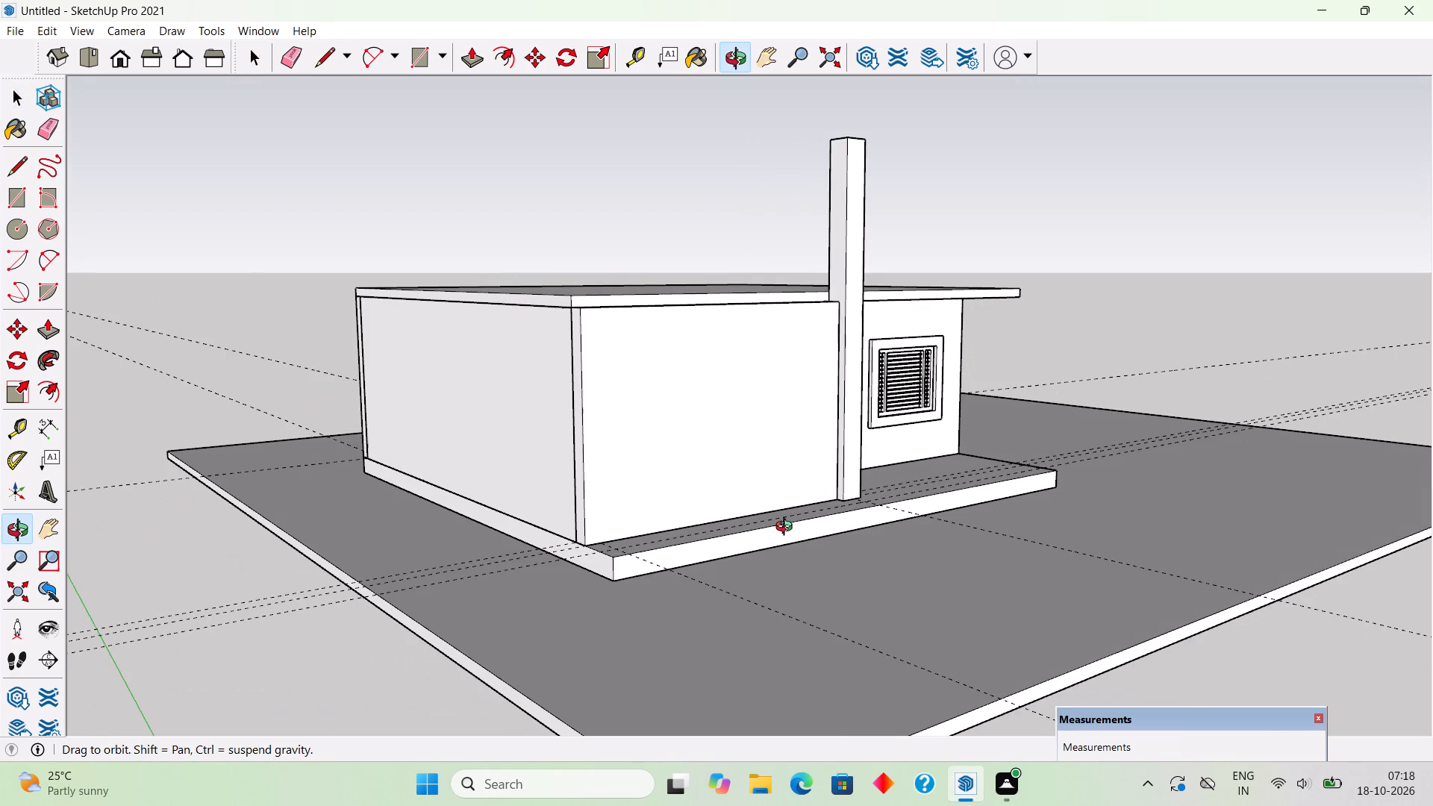
middle_click_drag(787, 528, 796, 534)
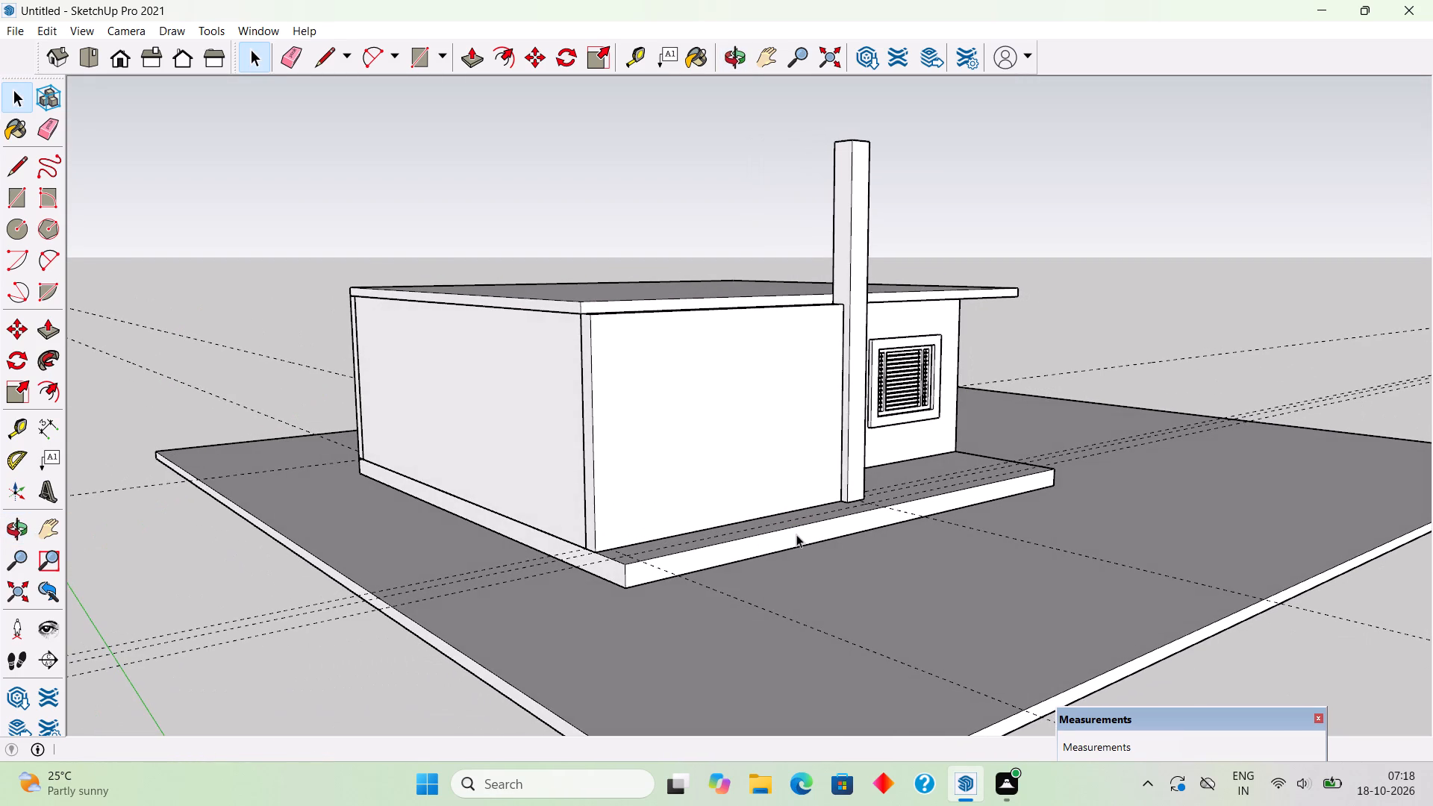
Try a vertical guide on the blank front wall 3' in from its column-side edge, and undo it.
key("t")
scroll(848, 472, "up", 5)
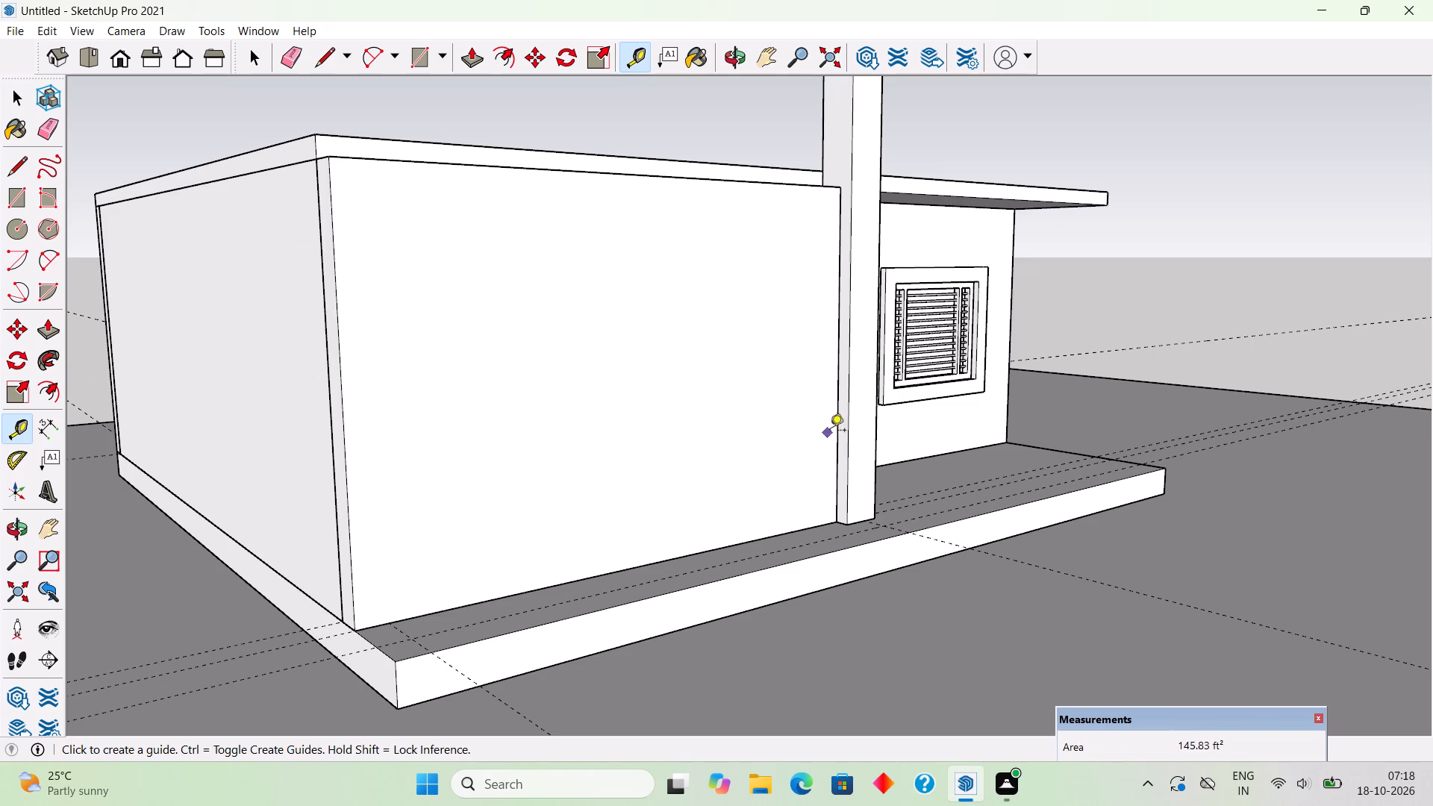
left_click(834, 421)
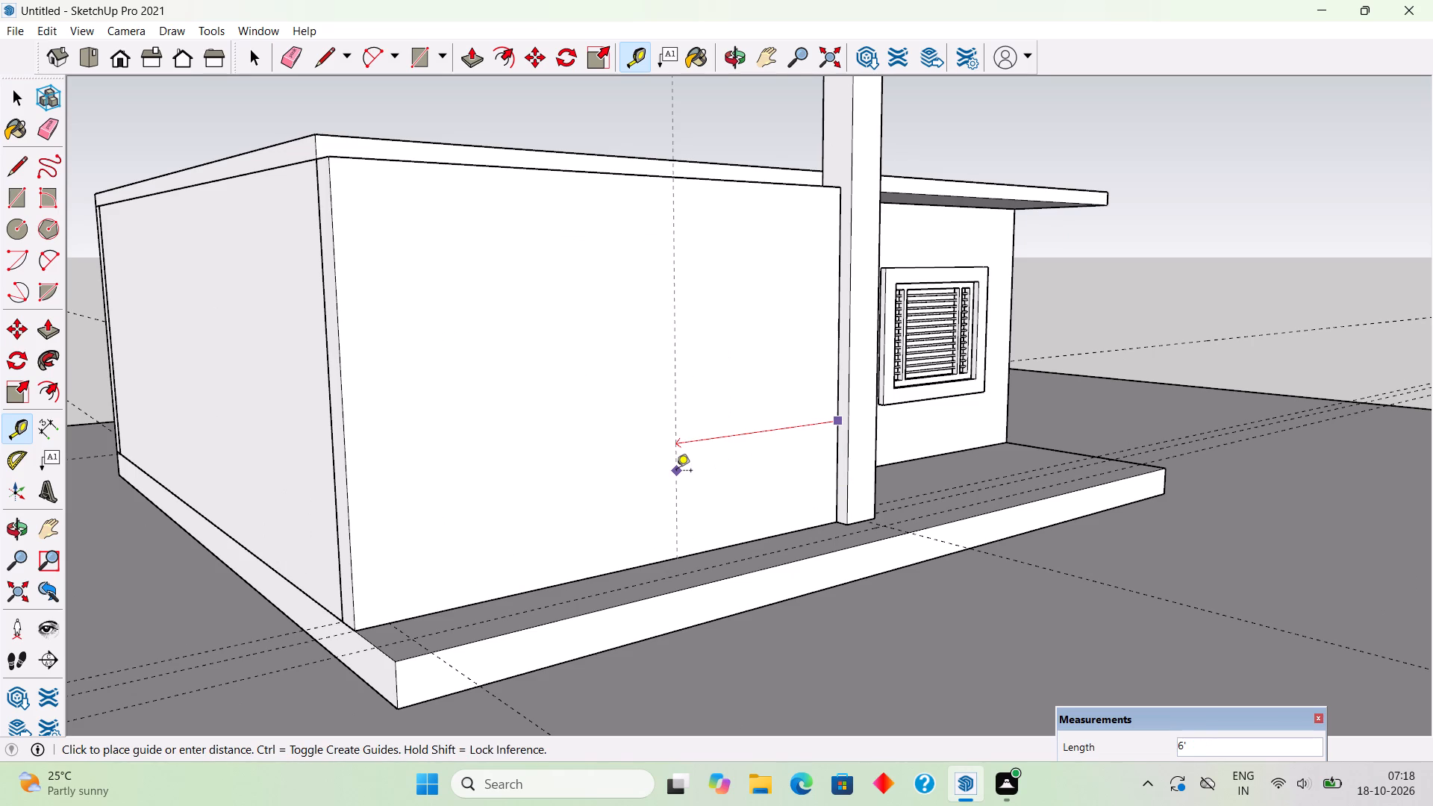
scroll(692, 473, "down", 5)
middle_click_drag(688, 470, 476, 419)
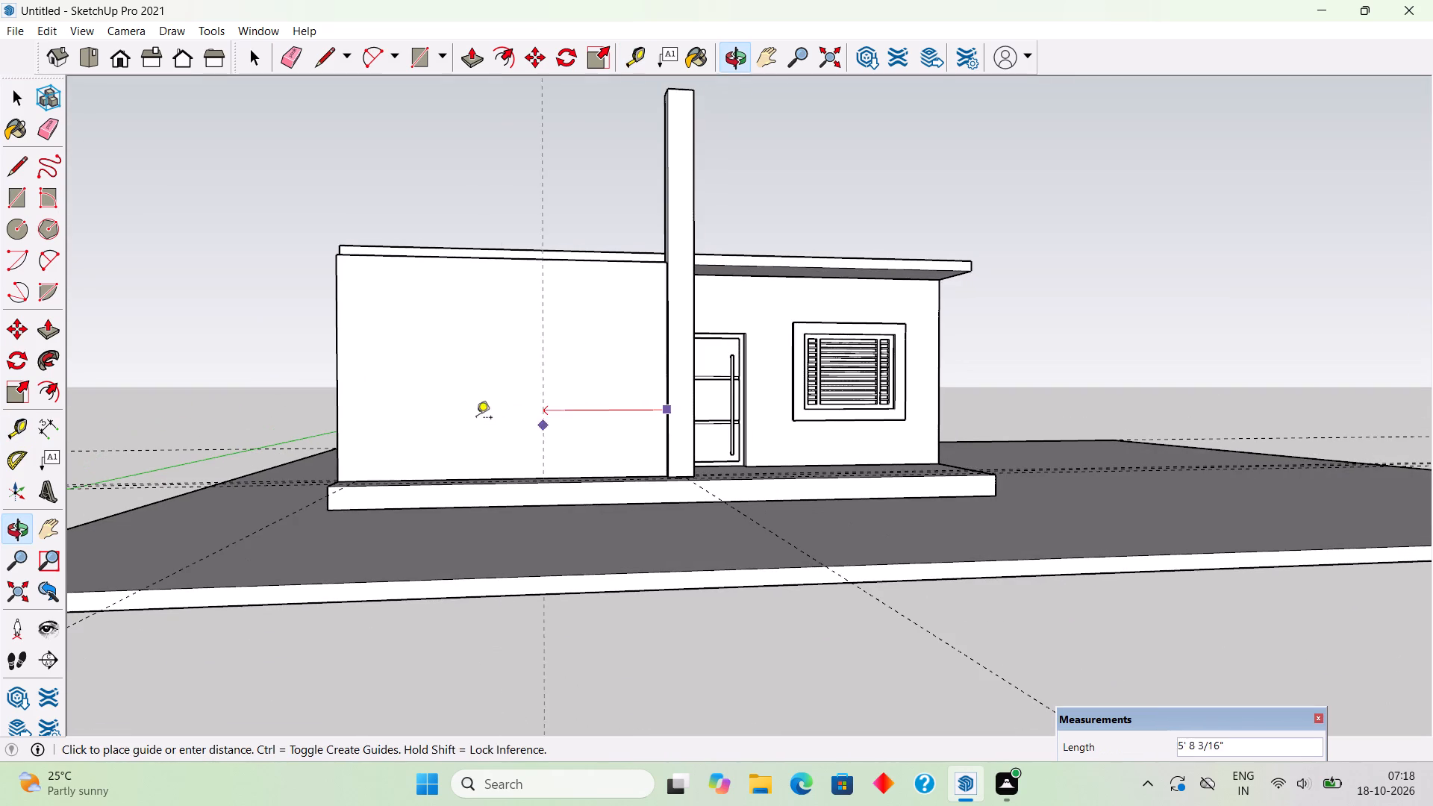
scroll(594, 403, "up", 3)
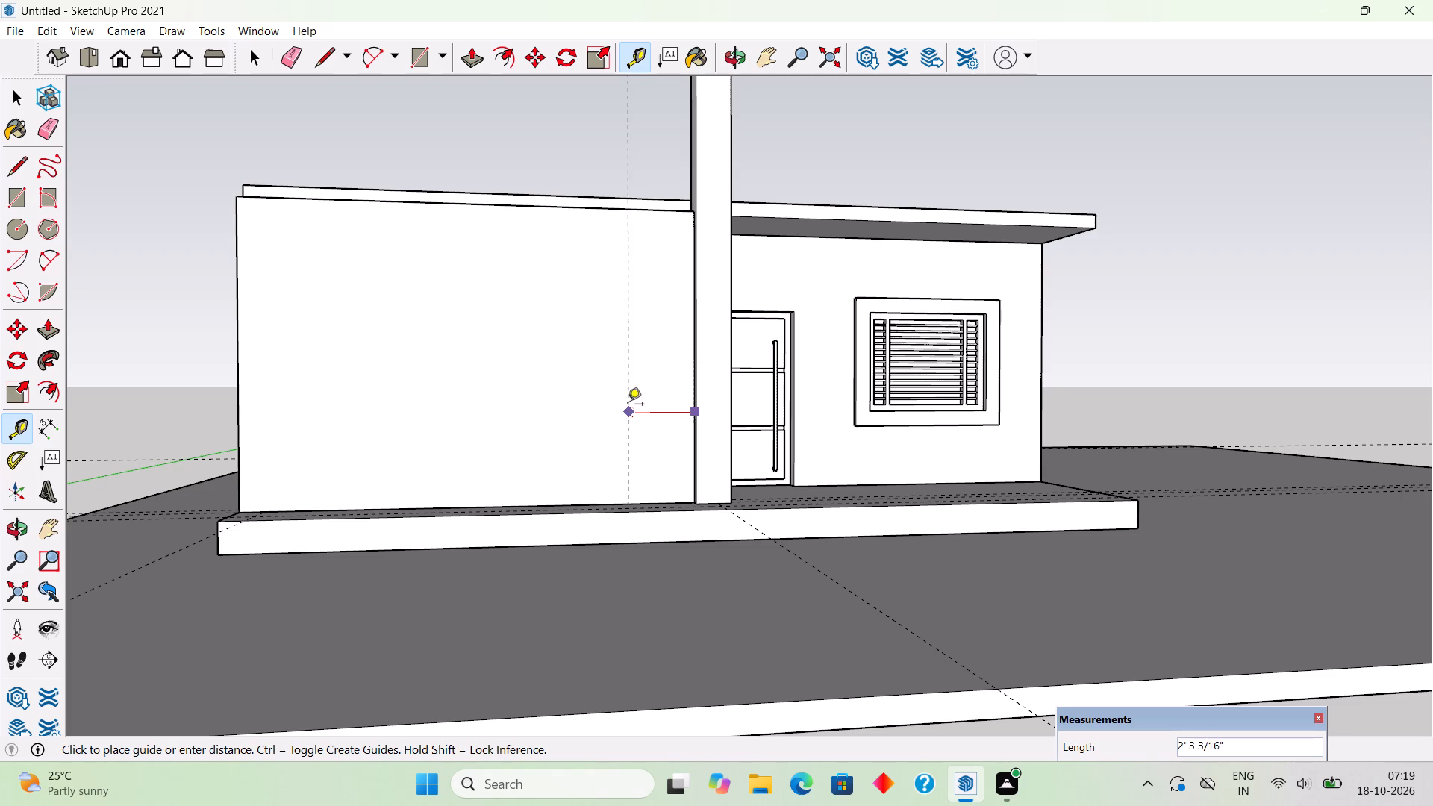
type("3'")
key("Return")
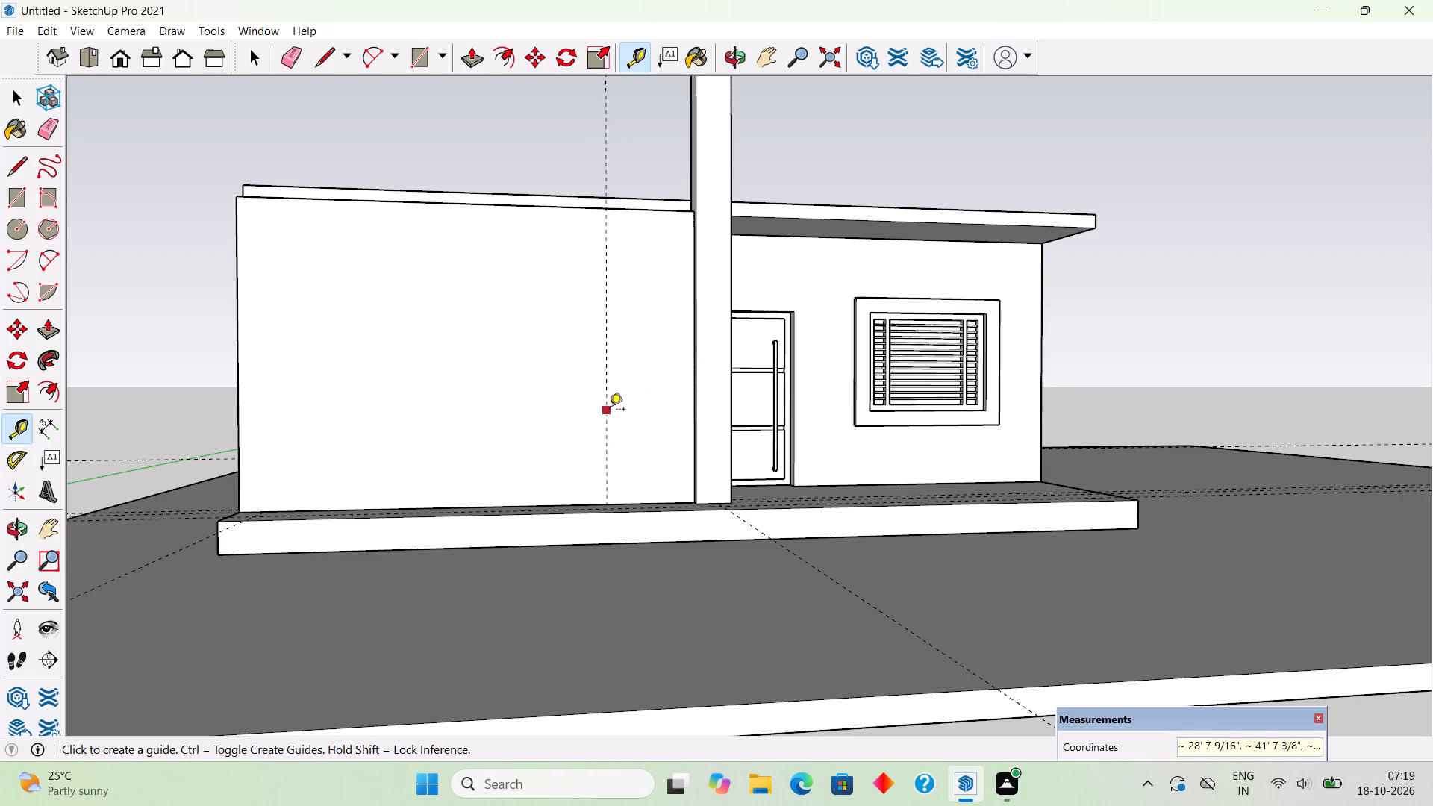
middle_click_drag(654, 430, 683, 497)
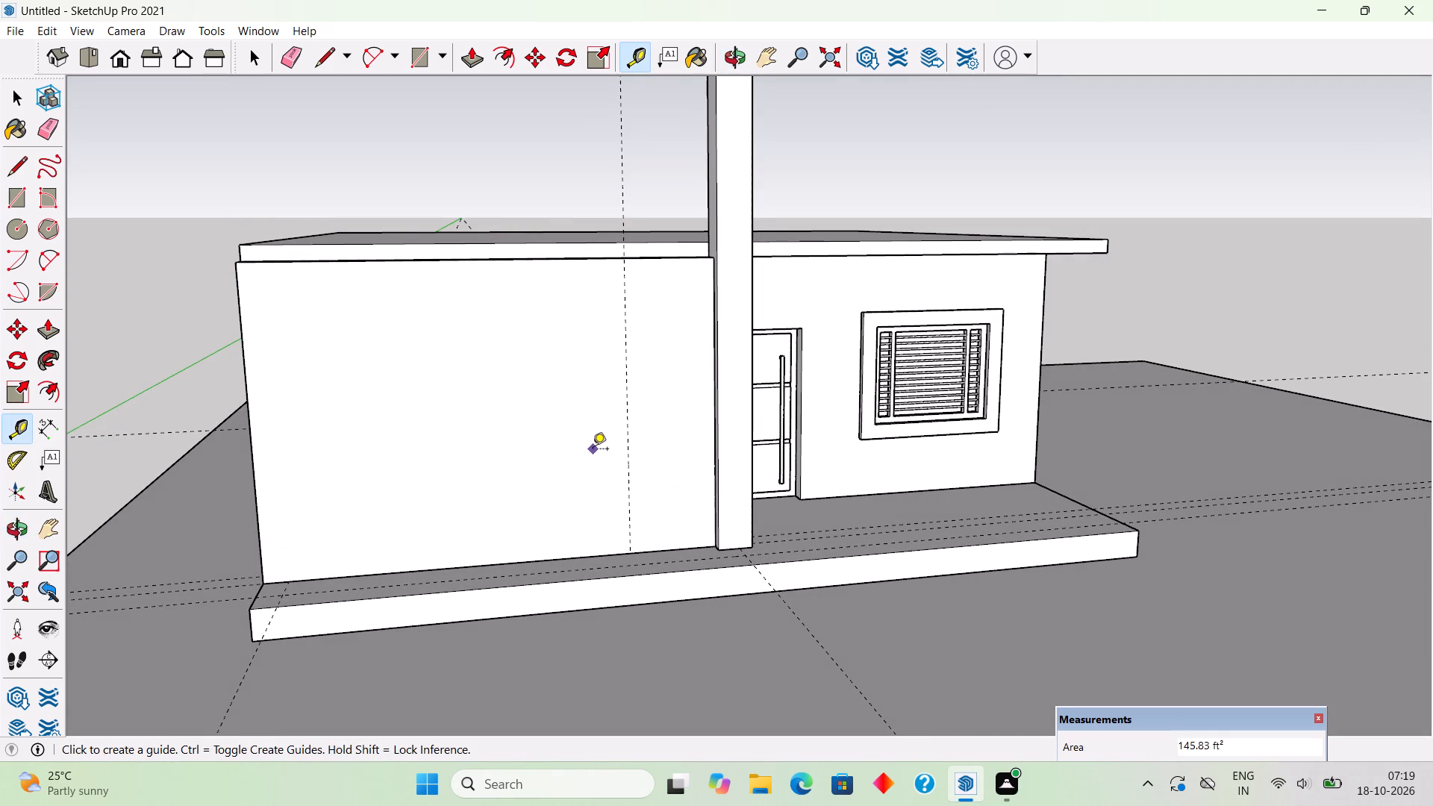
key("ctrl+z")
Place a vertical guide on the blank front wall 4' in from its column-side edge.
scroll(692, 417, "up", 5)
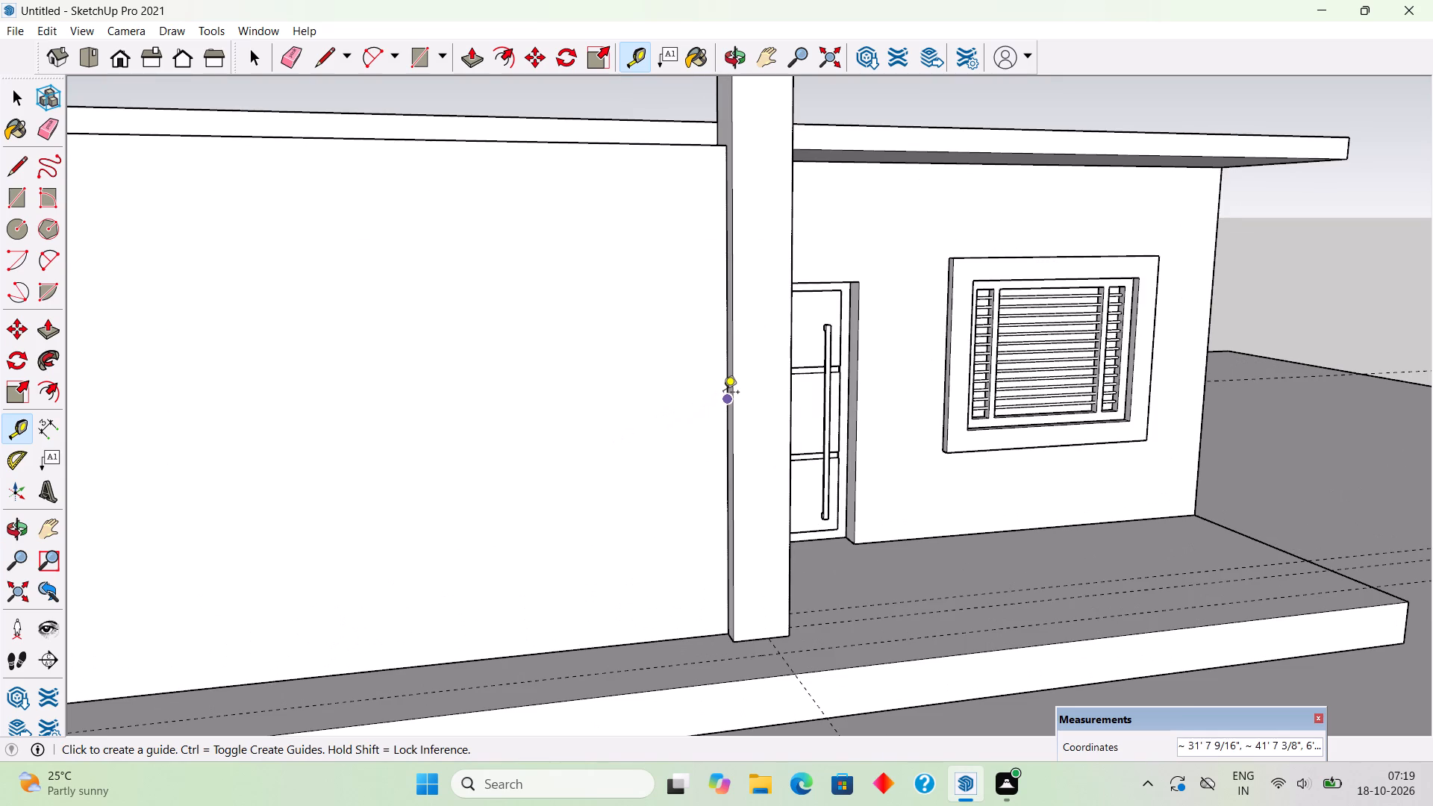
left_click(723, 393)
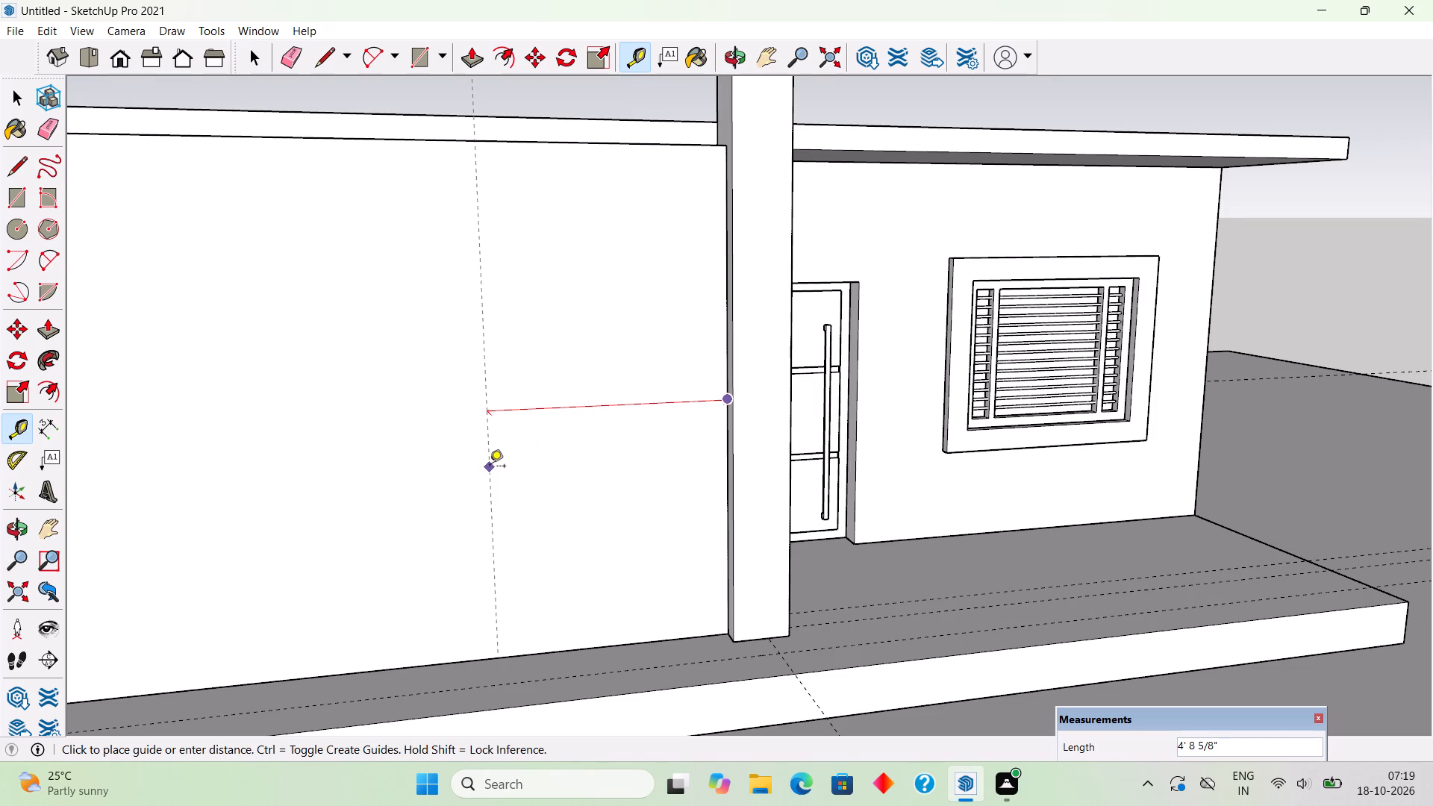
key("4")
key("apostrophe")
key("Return")
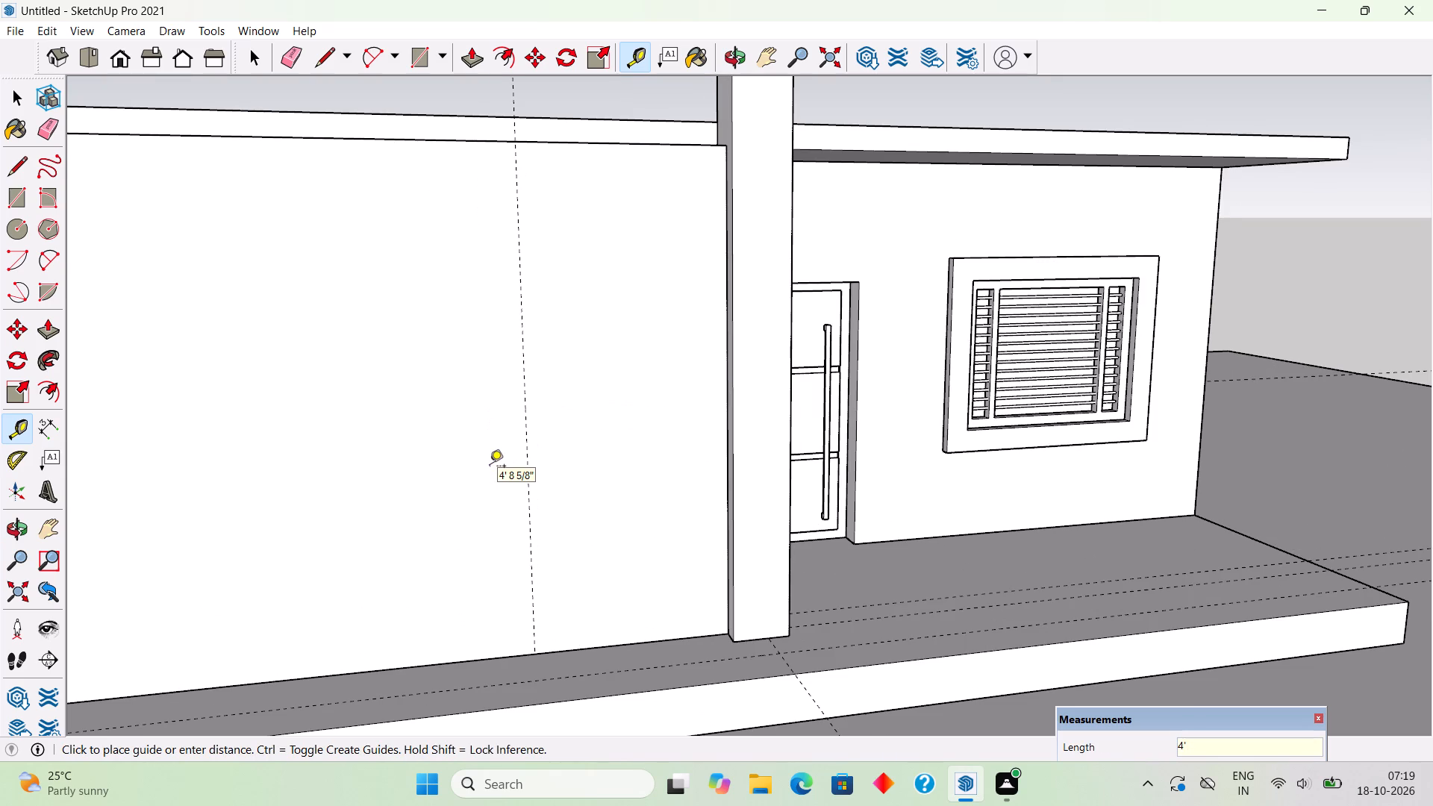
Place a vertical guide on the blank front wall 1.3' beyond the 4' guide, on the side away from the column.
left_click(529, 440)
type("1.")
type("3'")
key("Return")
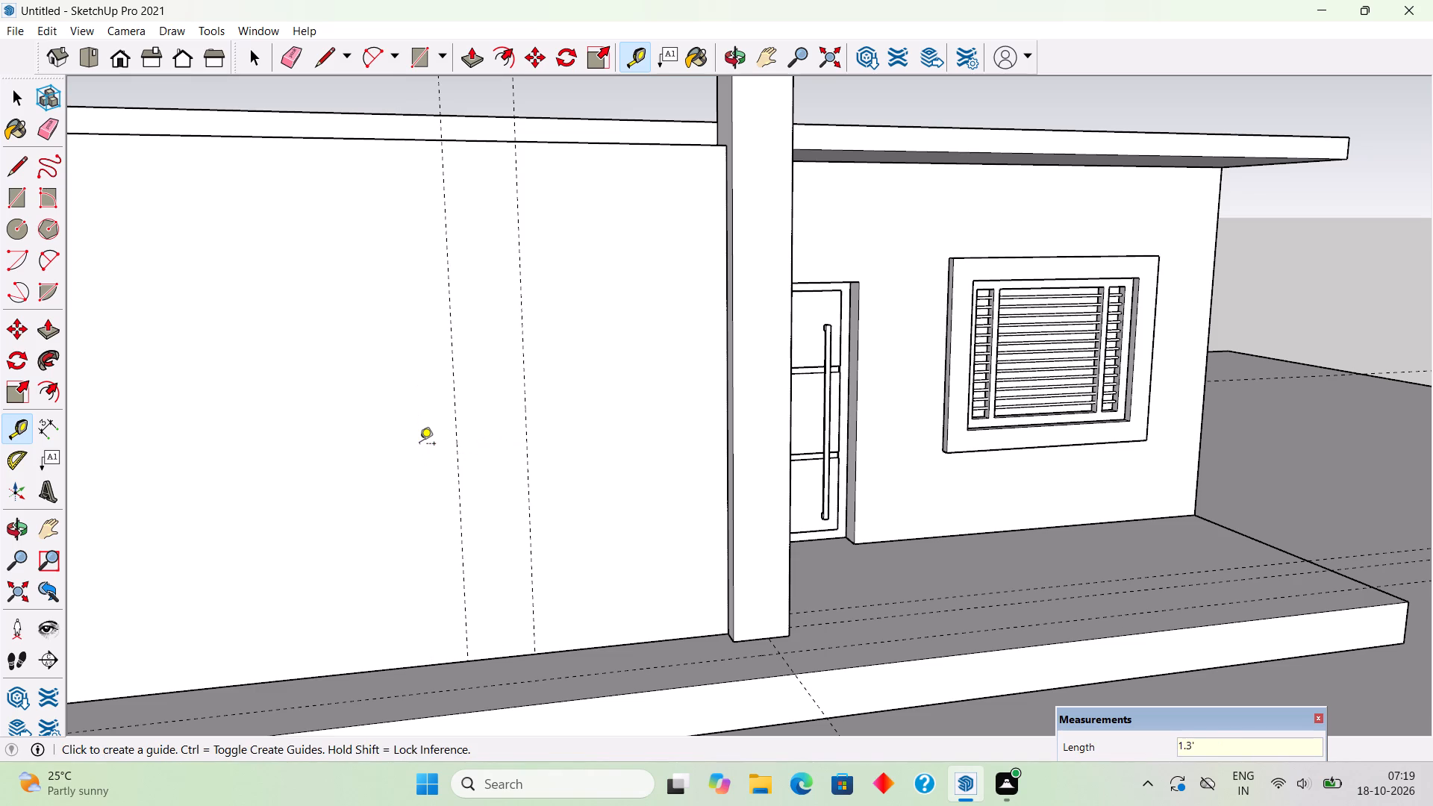
Place a vertical guide on the blank front wall 1' beyond the 4' guide, on the side away from the column.
scroll(419, 445, "down", 9)
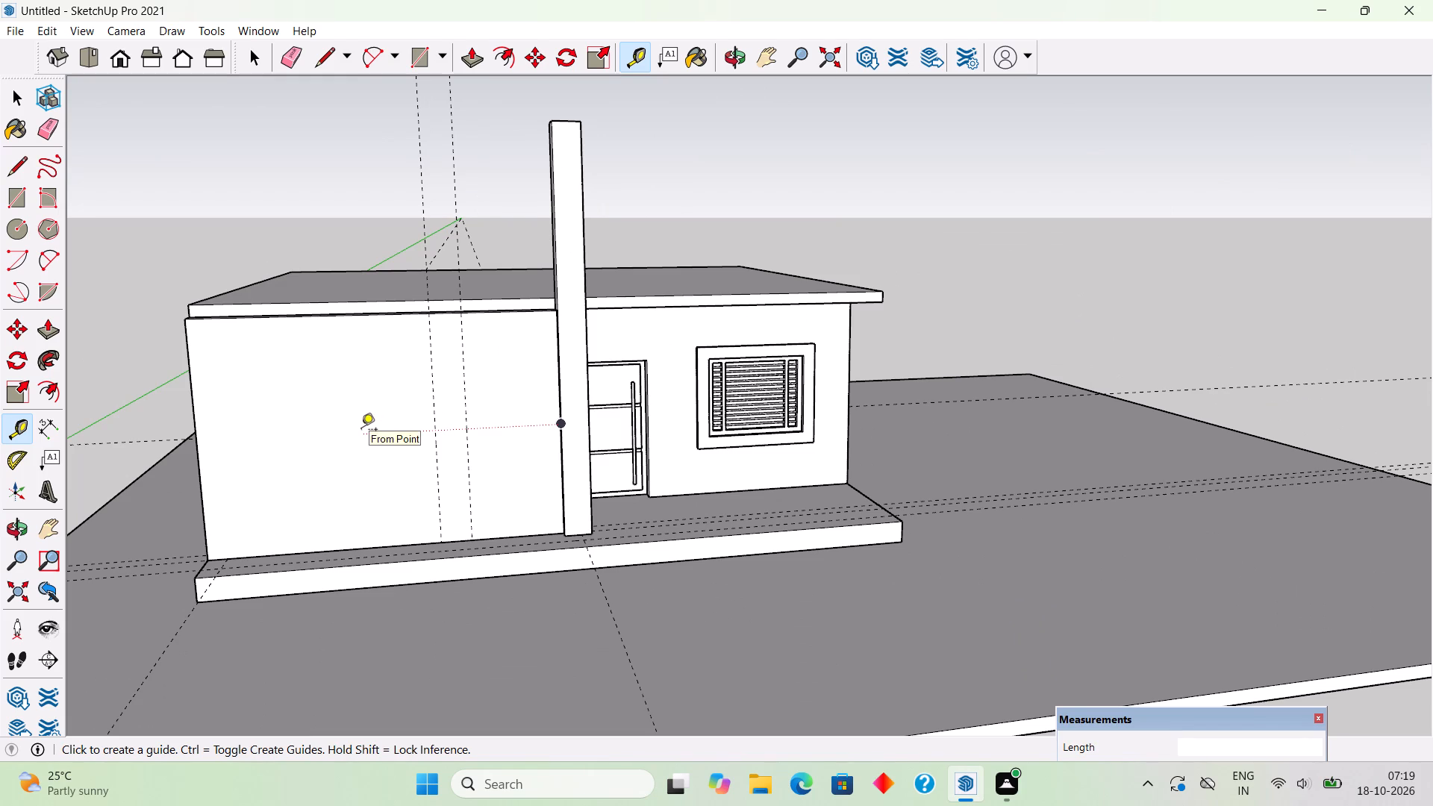
scroll(473, 397, "up", 9)
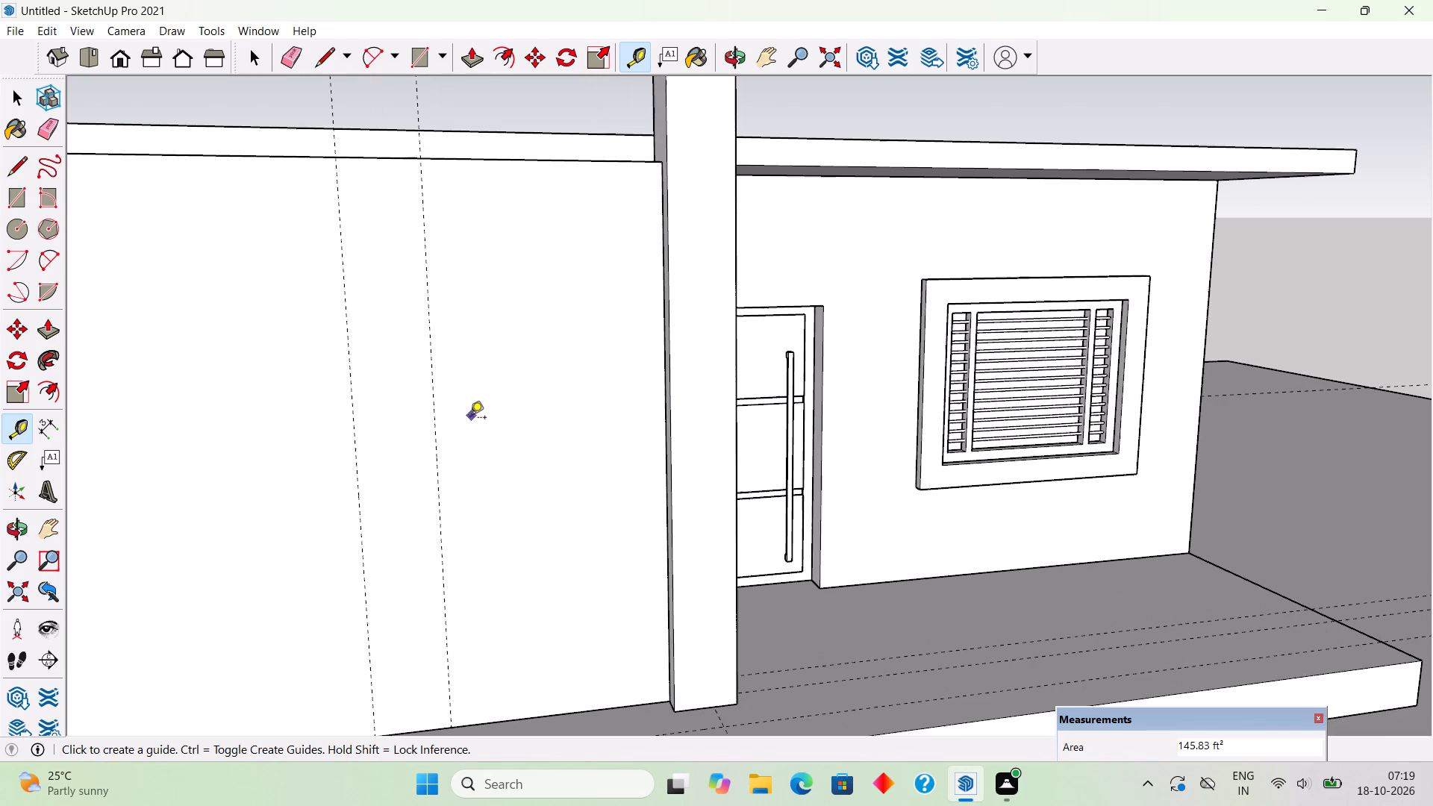
left_click(430, 427)
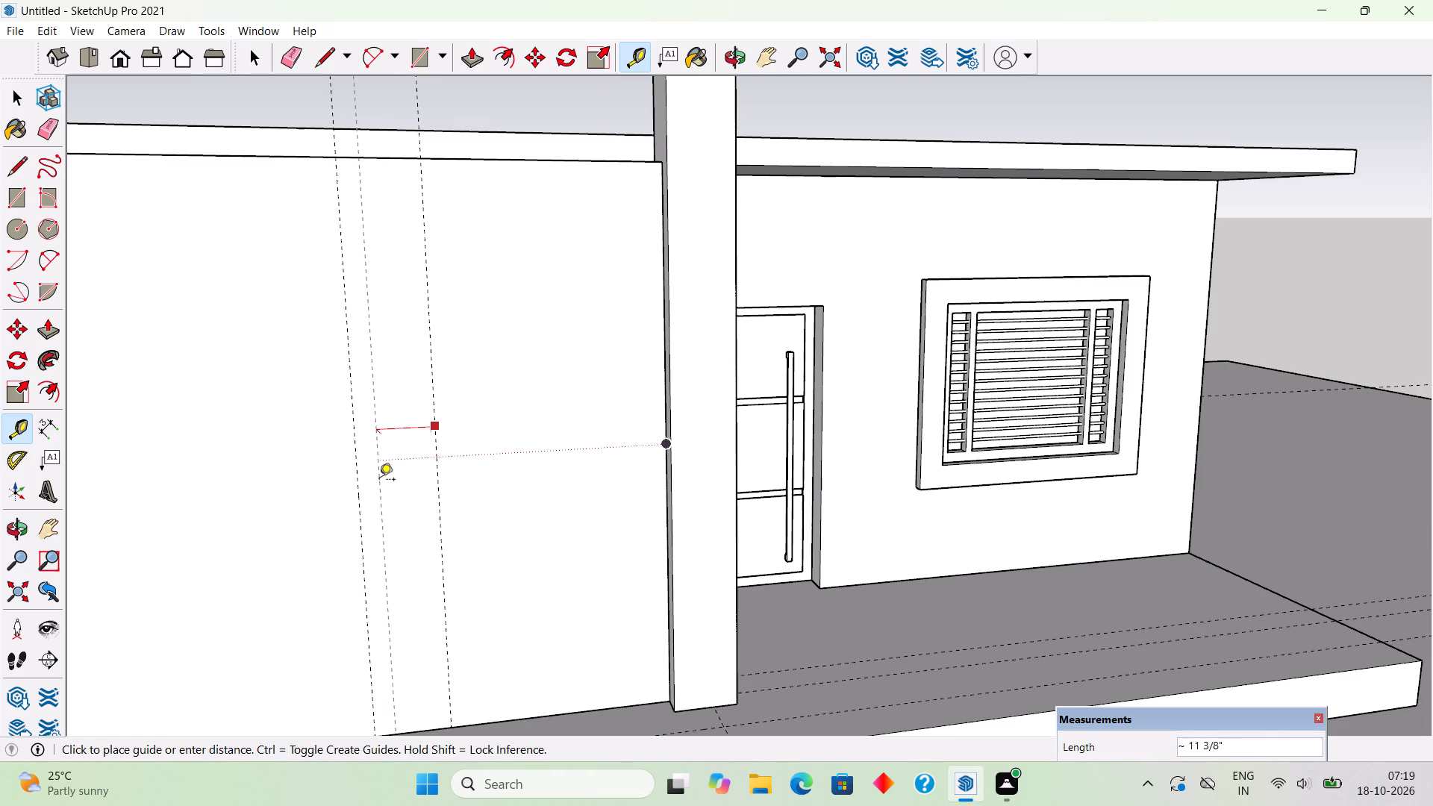
type("1'")
key("Return")
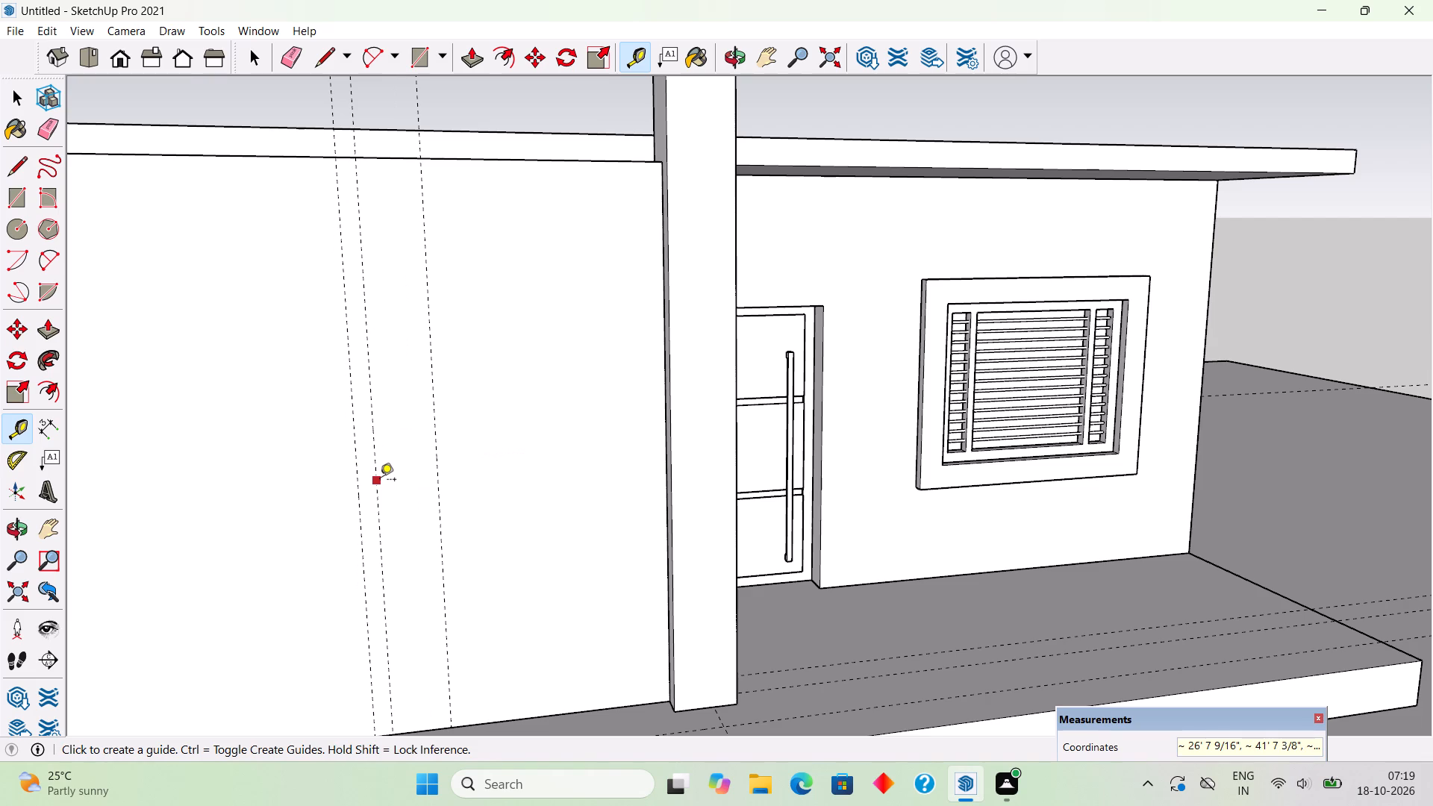
Place another vertical guide on the front wall 1.6' beyond the 1' offset guide, farther from the column.
scroll(386, 478, "down", 3)
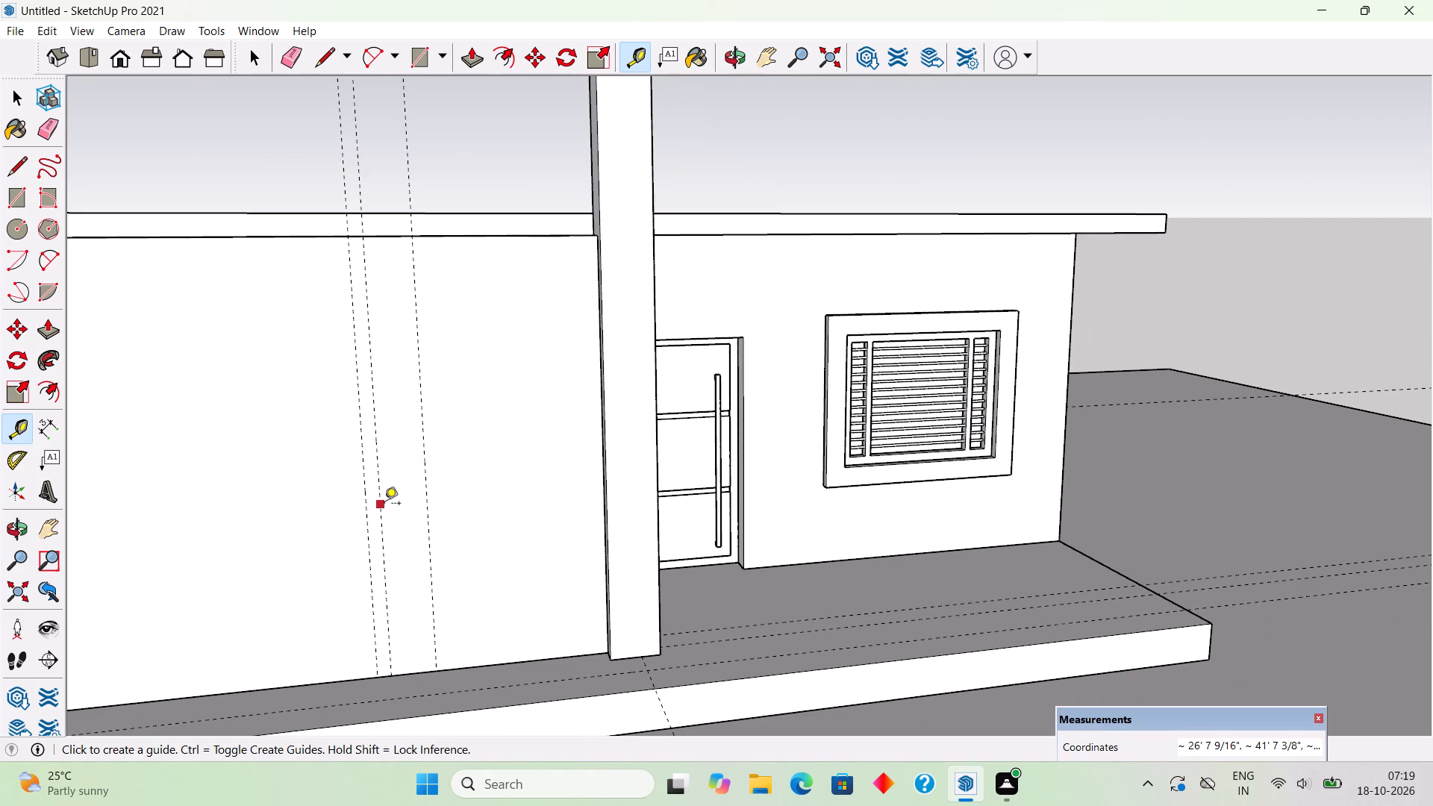
left_click(384, 504)
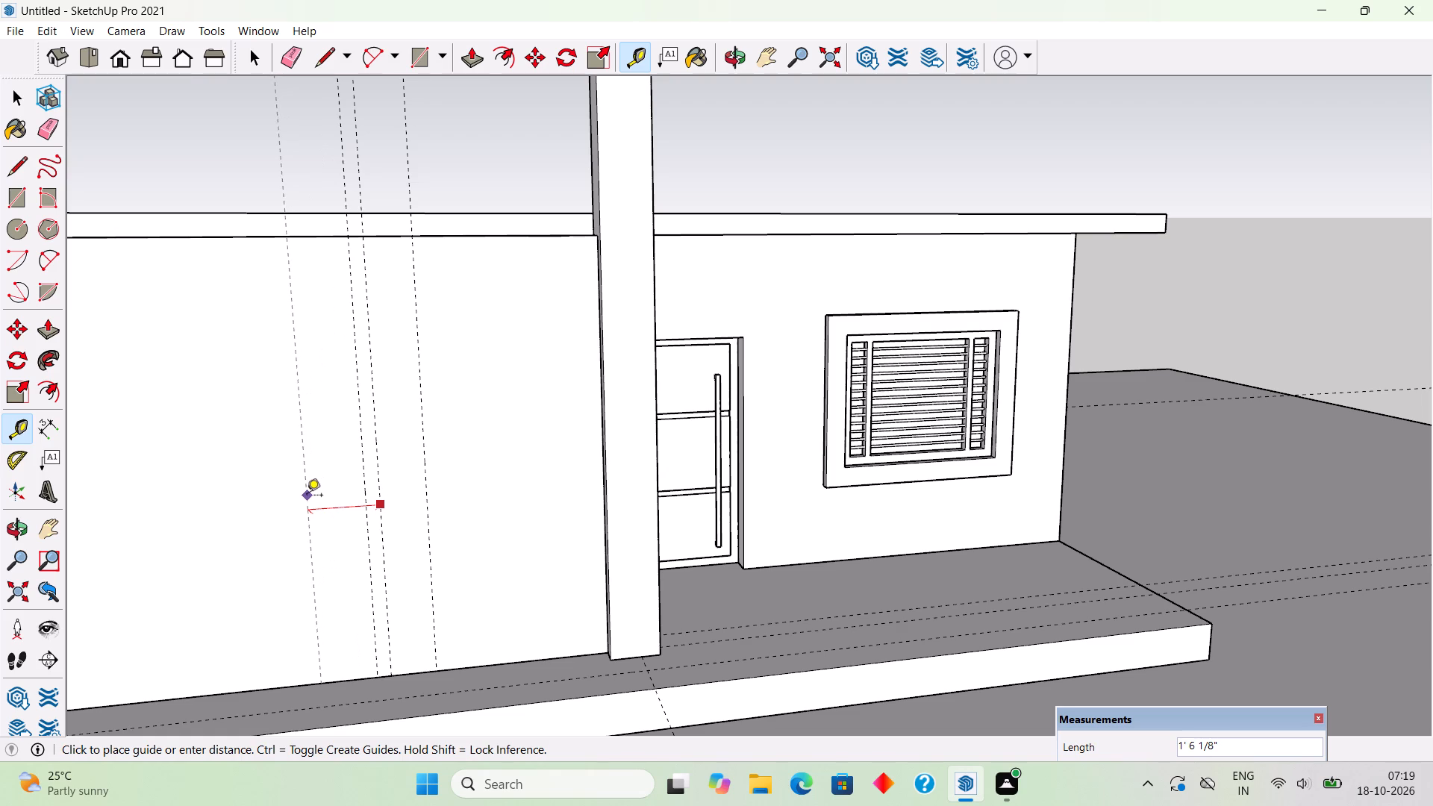
type("1.6'")
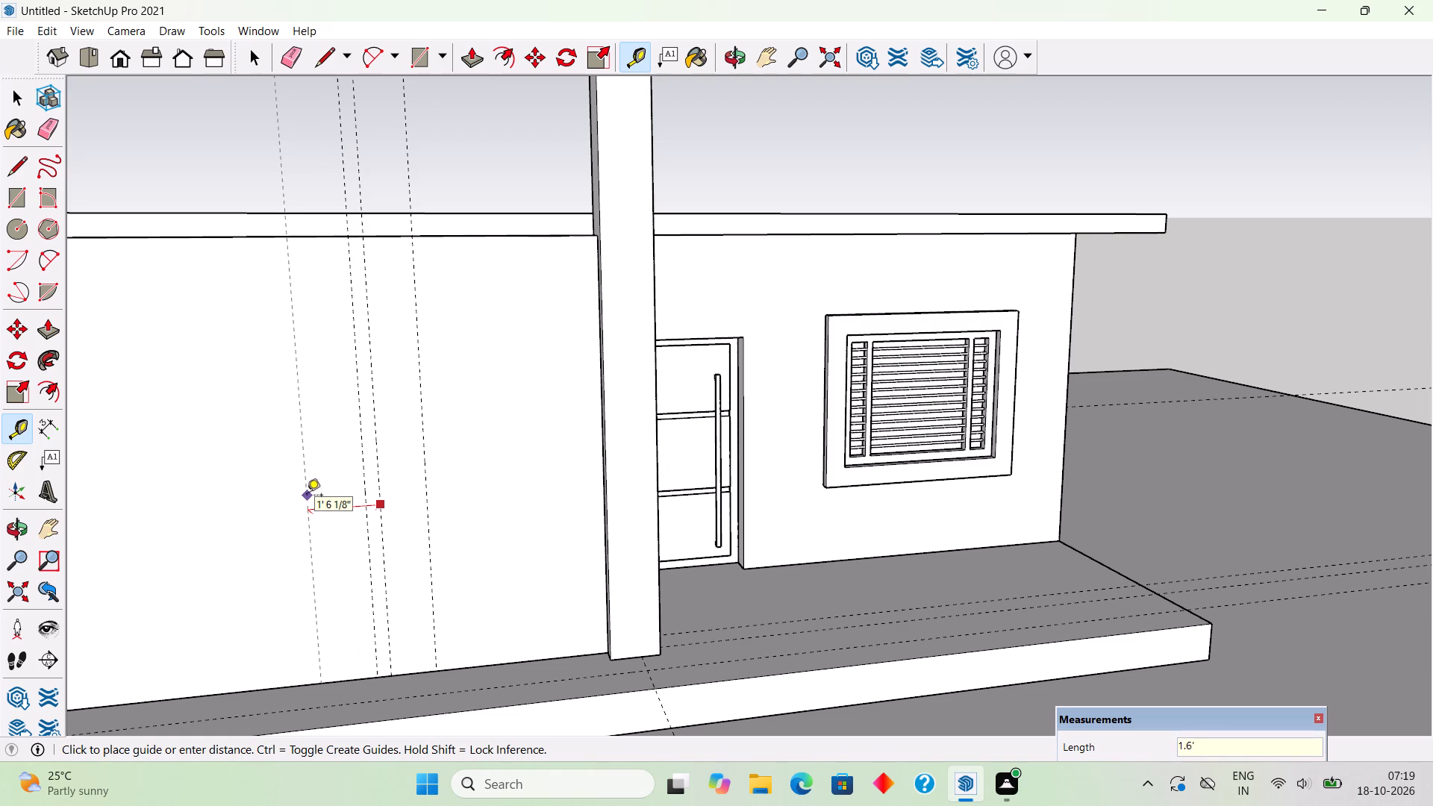
key("Return")
Delete the vertical guide offset 1.3' from the 4' guide on the blank front wall.
key("space")
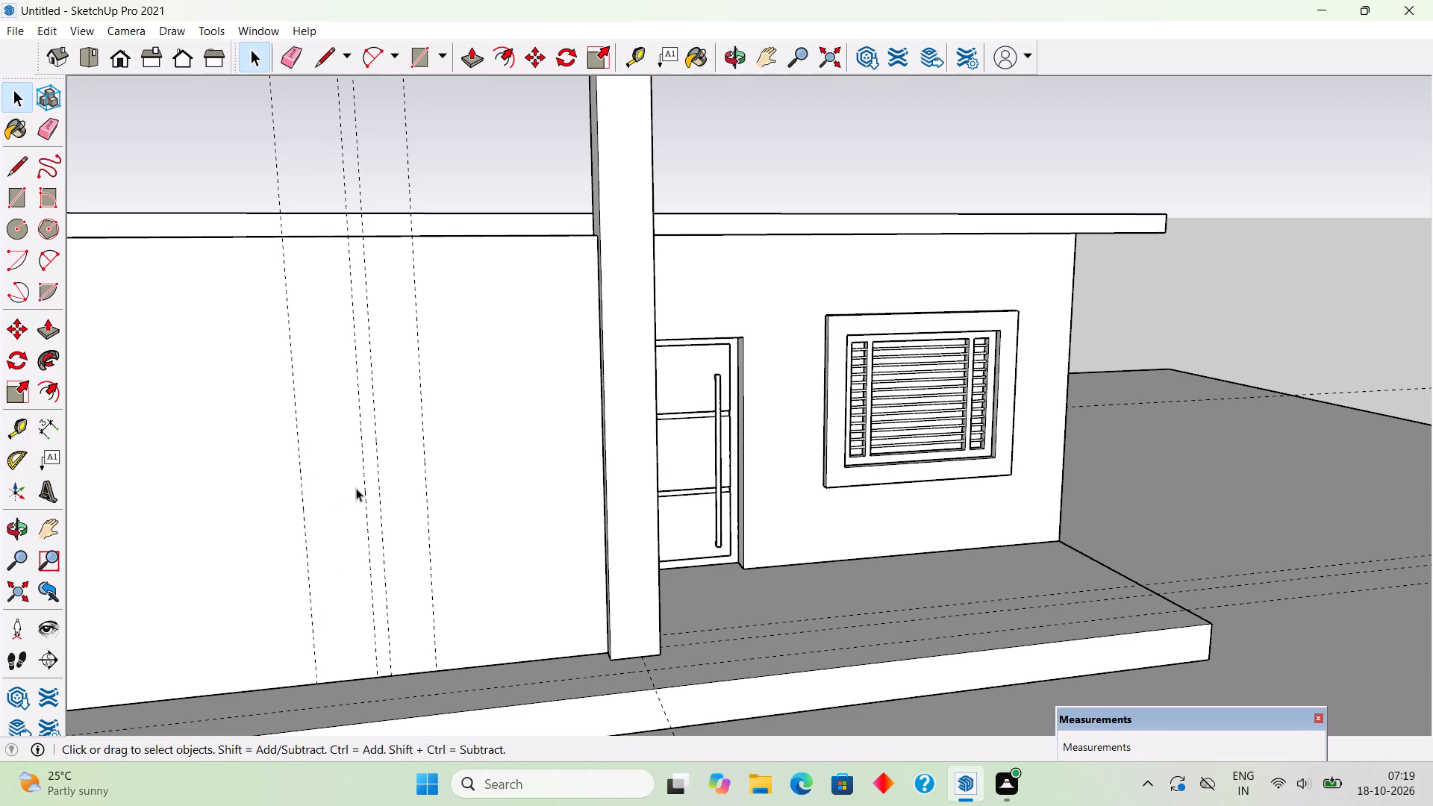
left_click(363, 494)
key("Delete")
key("Delete")
Start another Tape Measure guide on the blank front wall.
key("t")
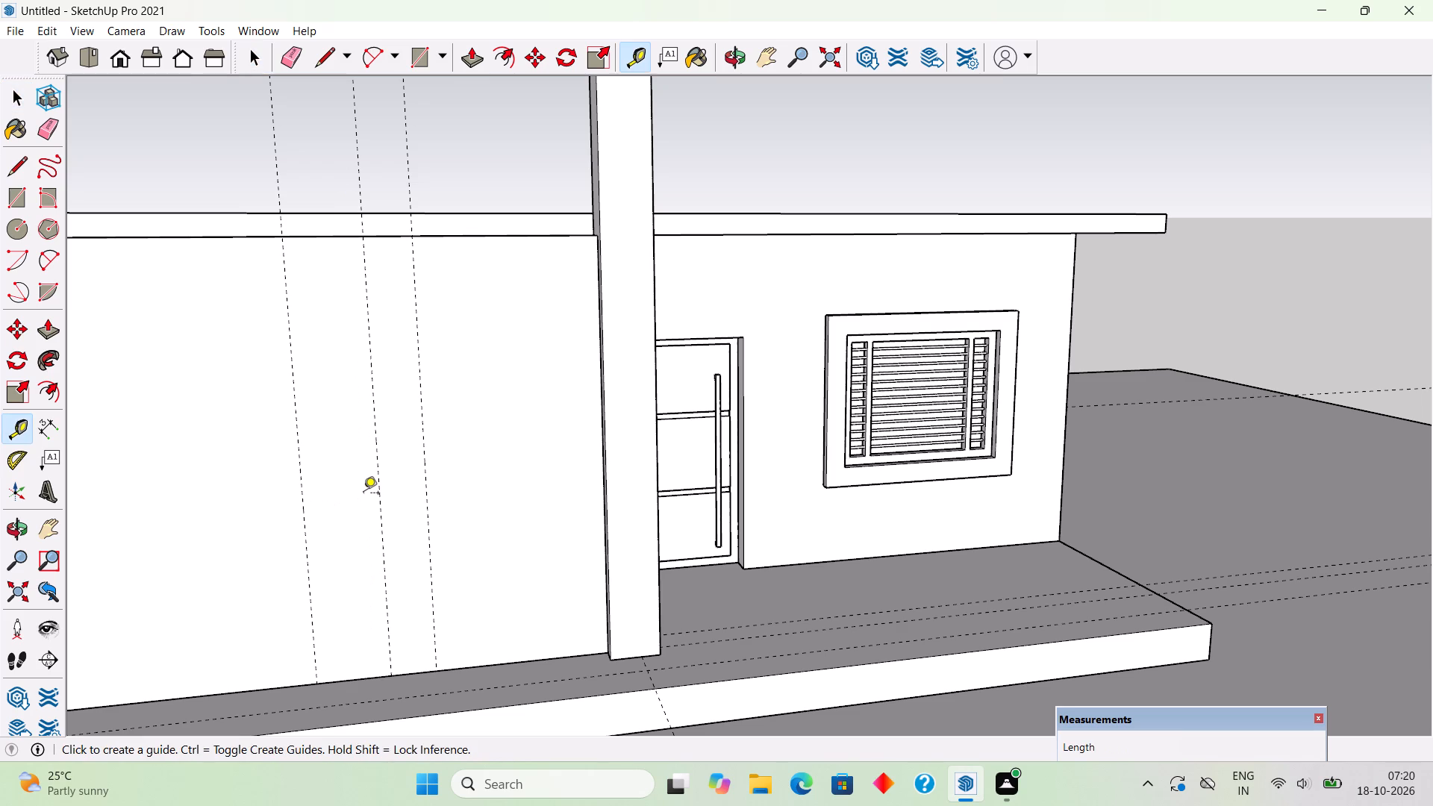
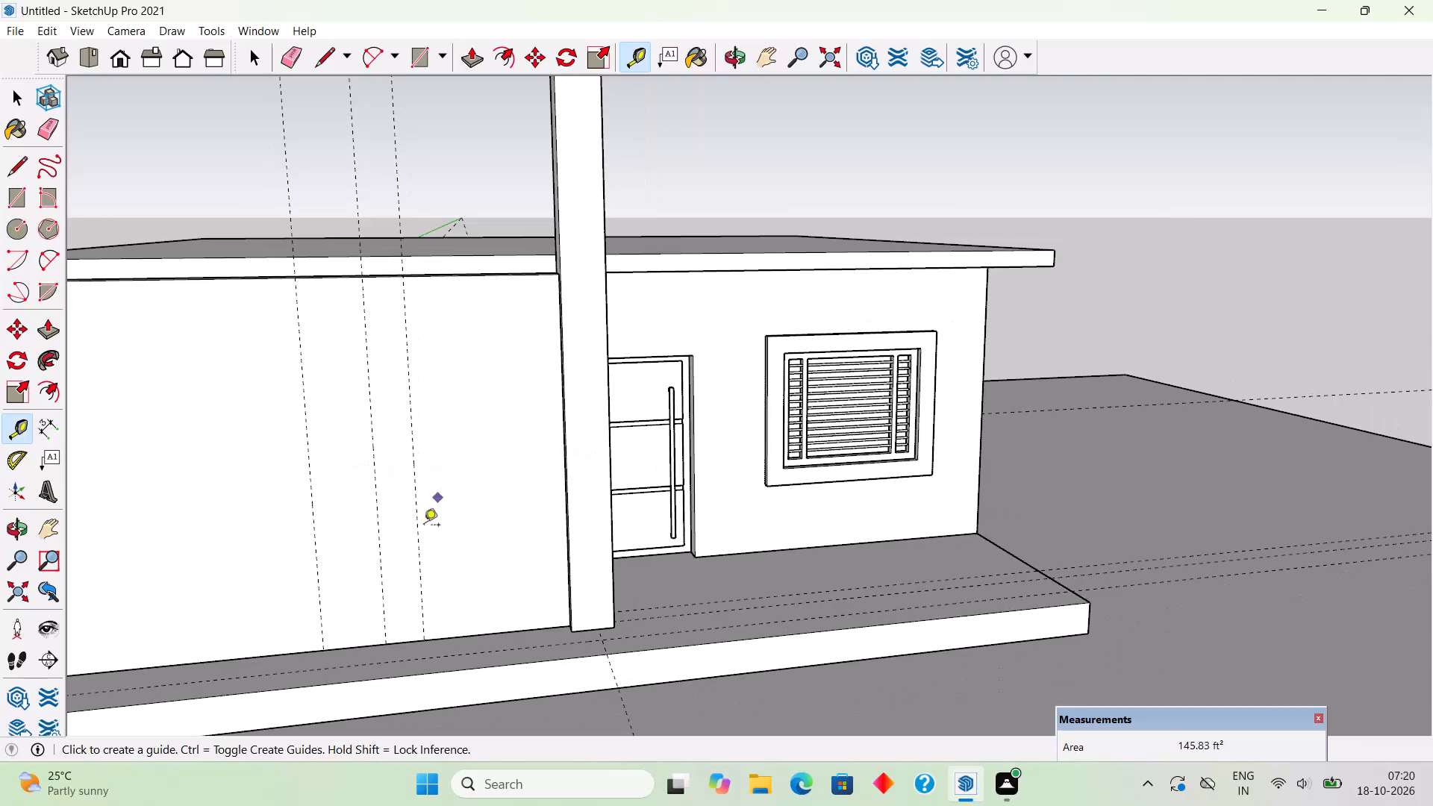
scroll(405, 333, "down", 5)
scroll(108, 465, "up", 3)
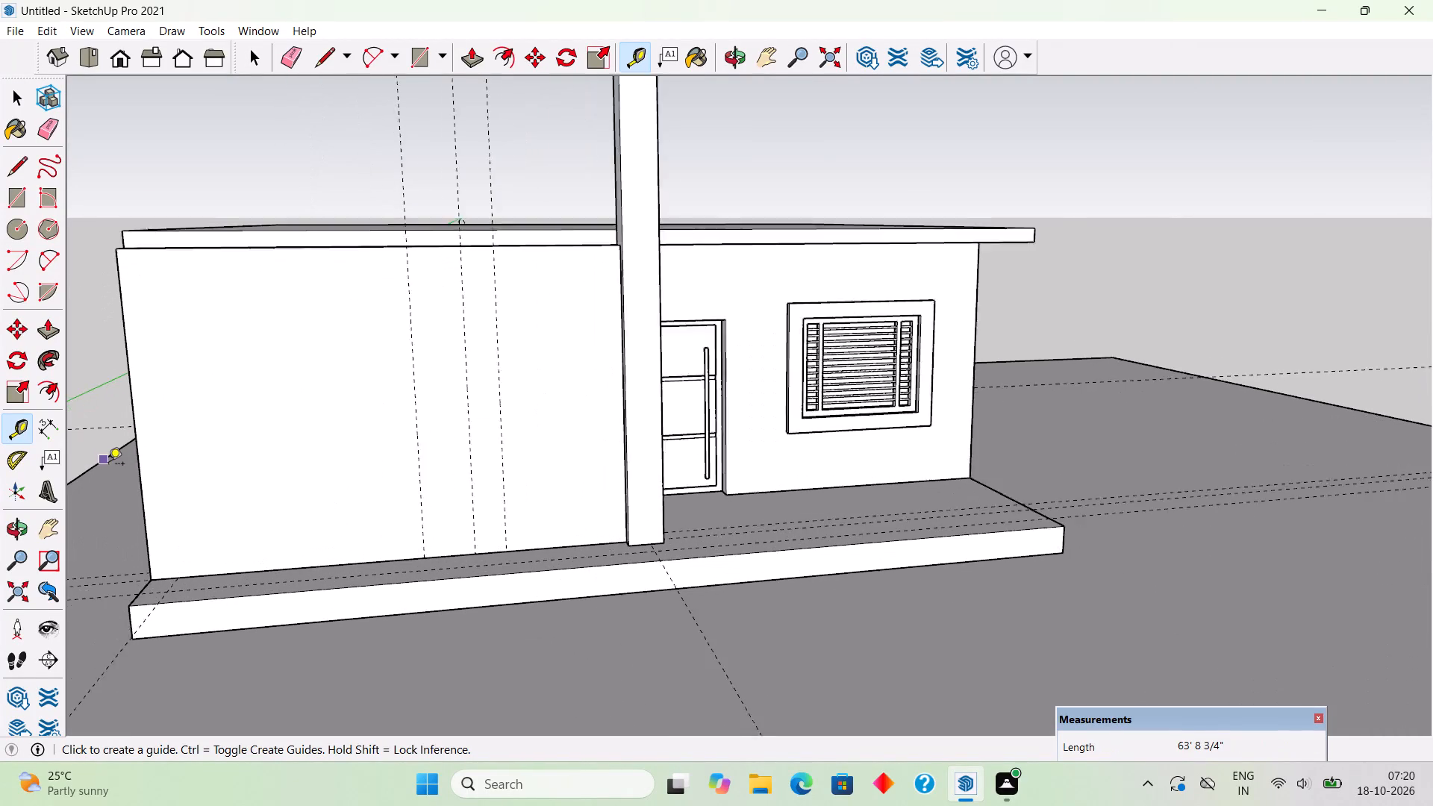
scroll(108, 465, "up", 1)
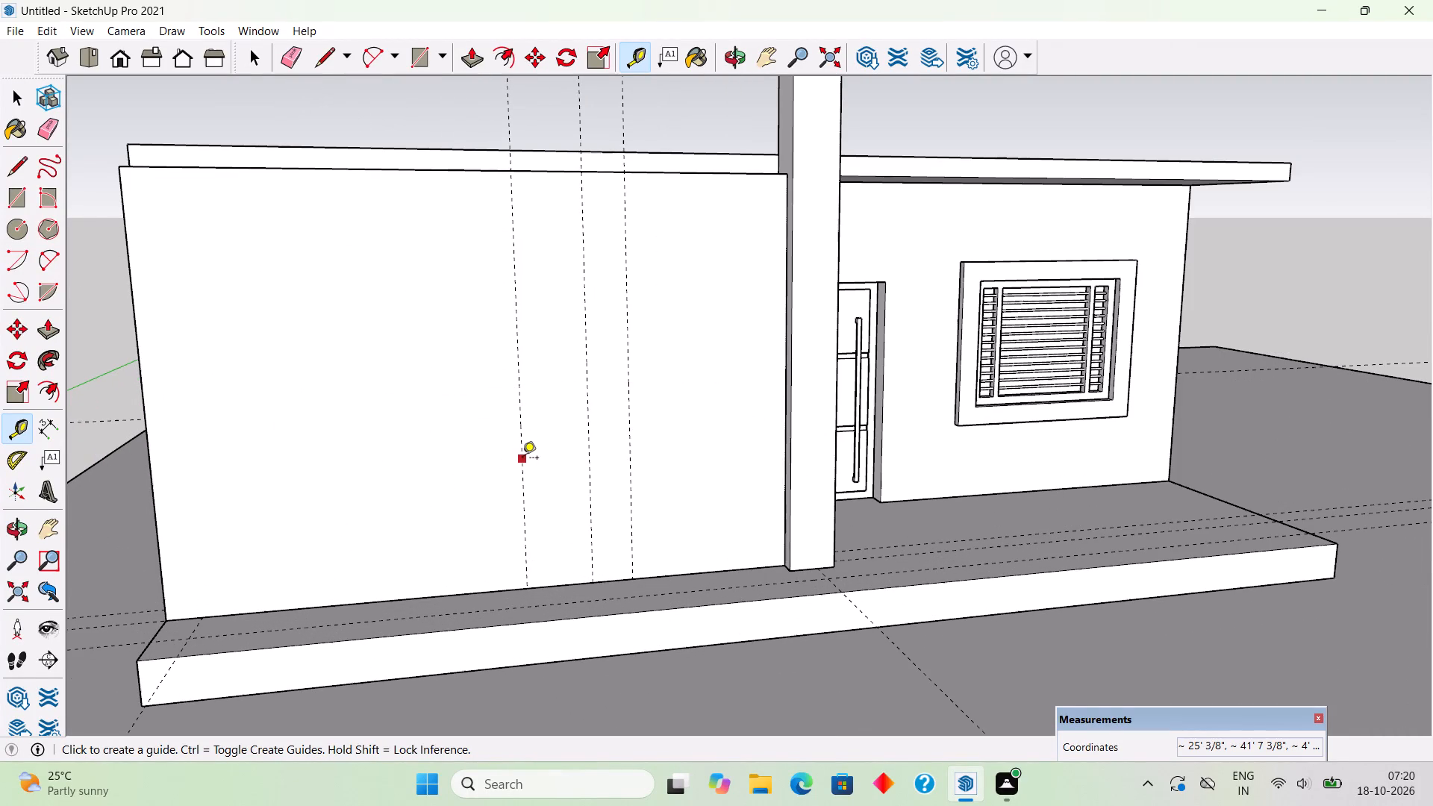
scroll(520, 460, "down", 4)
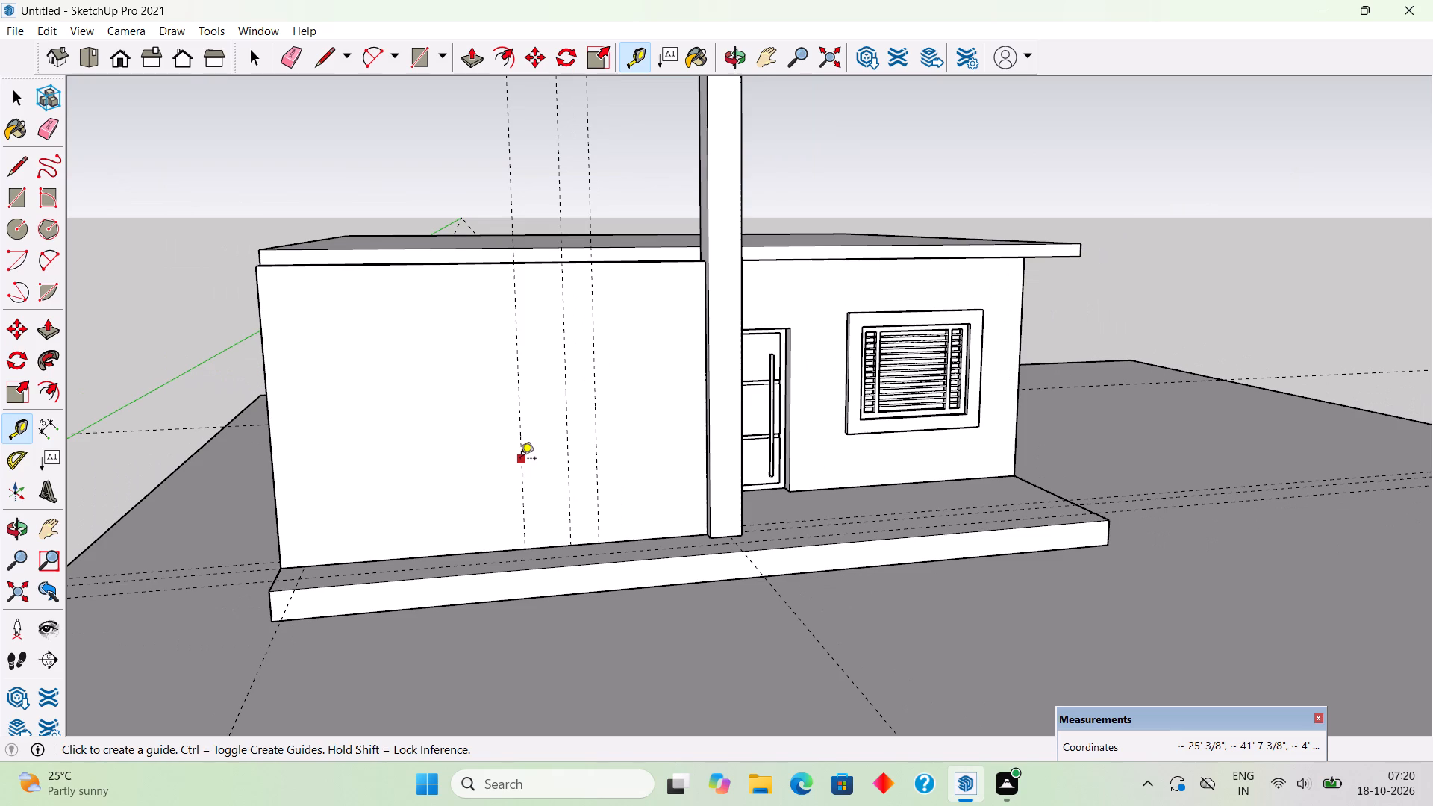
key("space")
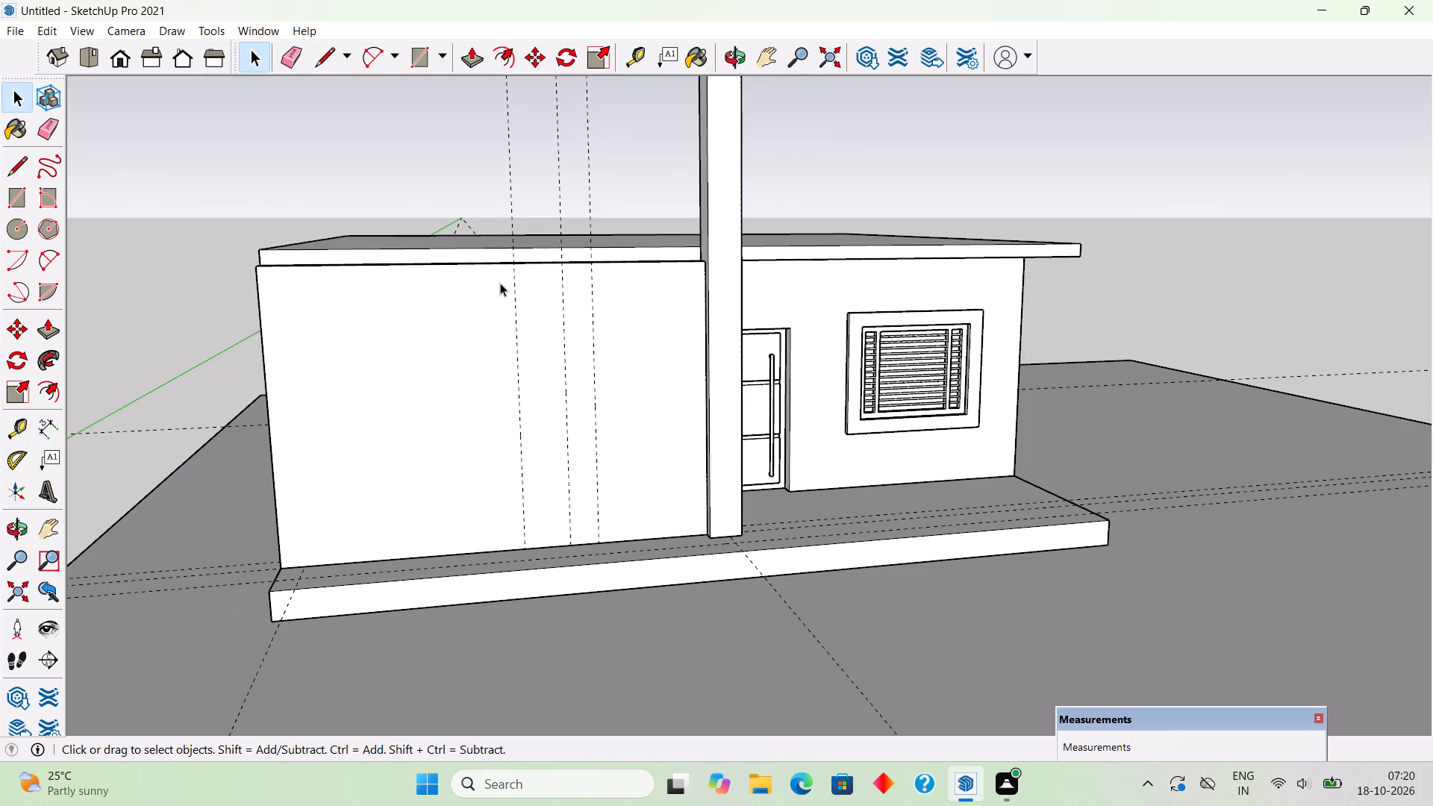
Push/Pull the top face of the blank front wall beside the column up by 22', working inside the wall's group.
middle_click_drag(500, 312, 621, 565)
scroll(573, 529, "down", 1)
scroll(625, 543, "up", 4)
triple_click(625, 542)
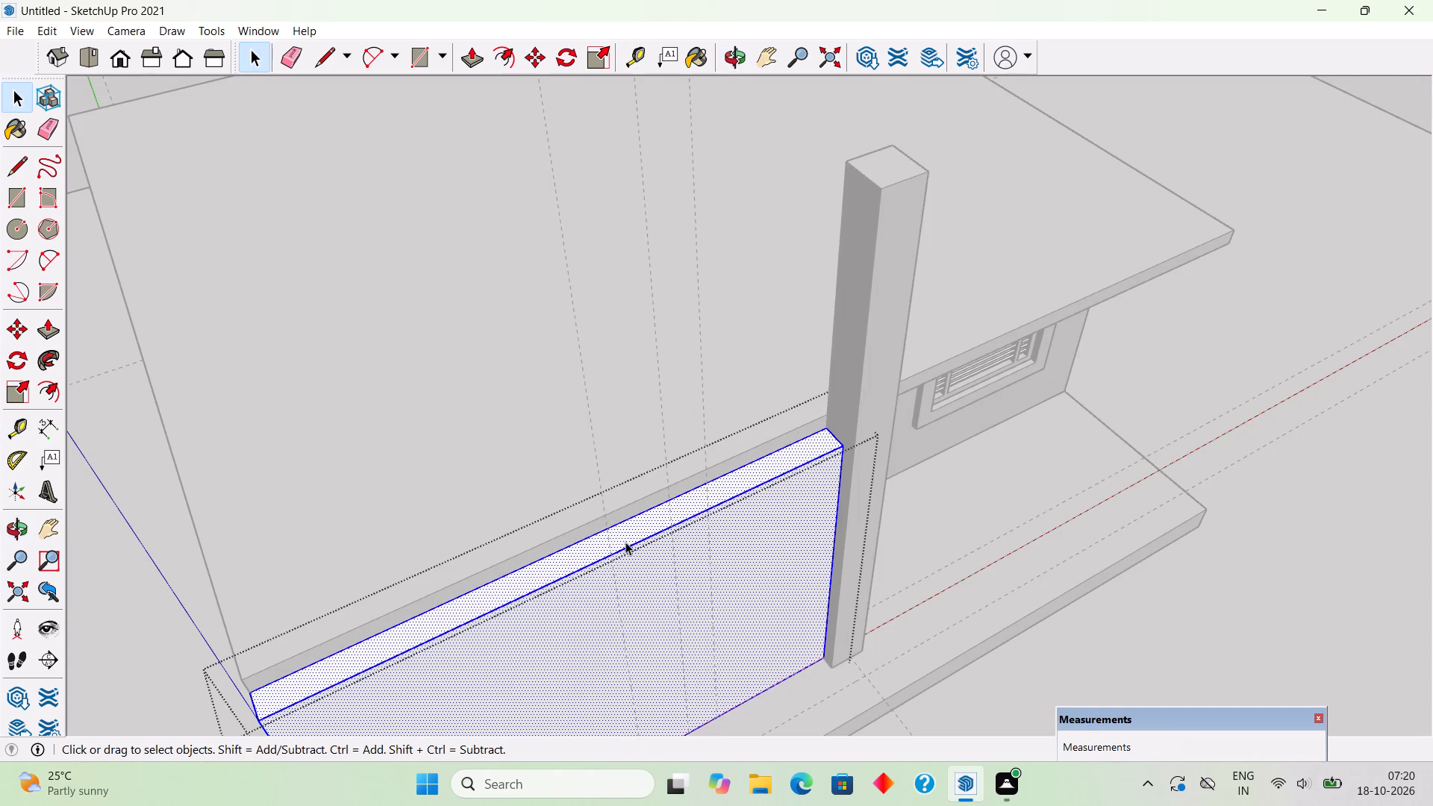
key("p")
left_click(625, 525)
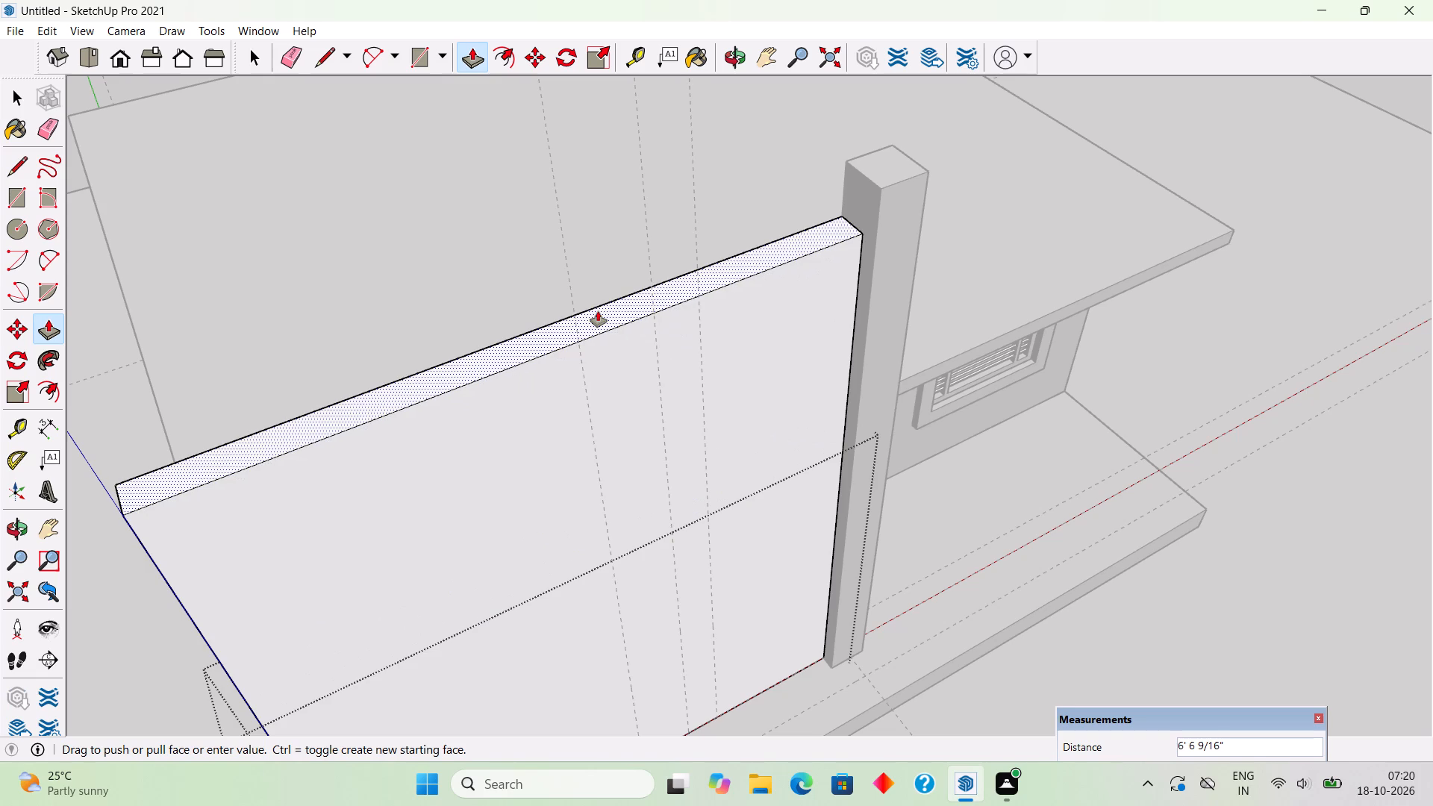
key("2")
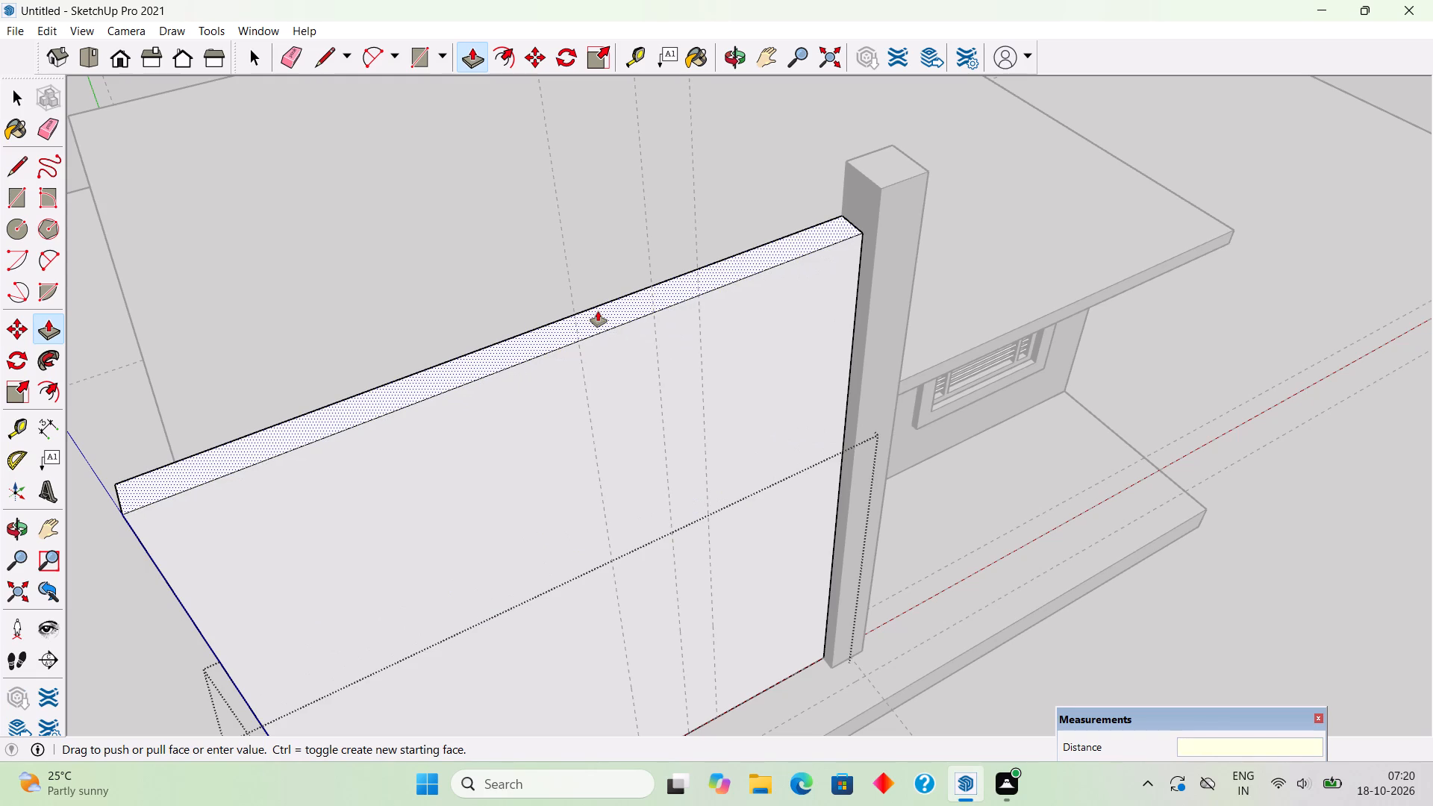
type("2'")
key("Return")
key("space")
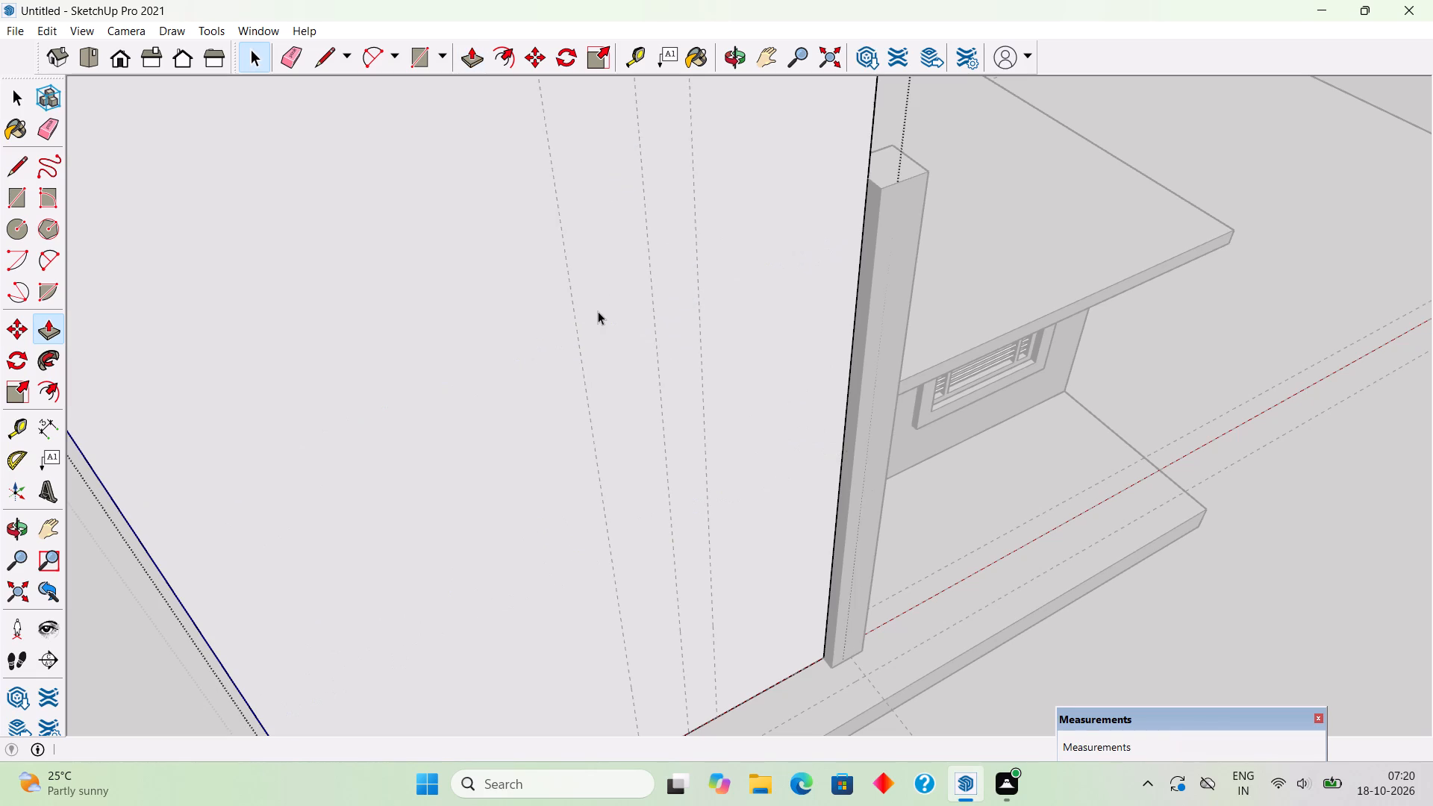
scroll(598, 311, "down", 10)
scroll(606, 393, "down", 4)
middle_click_drag(621, 413, 499, 299)
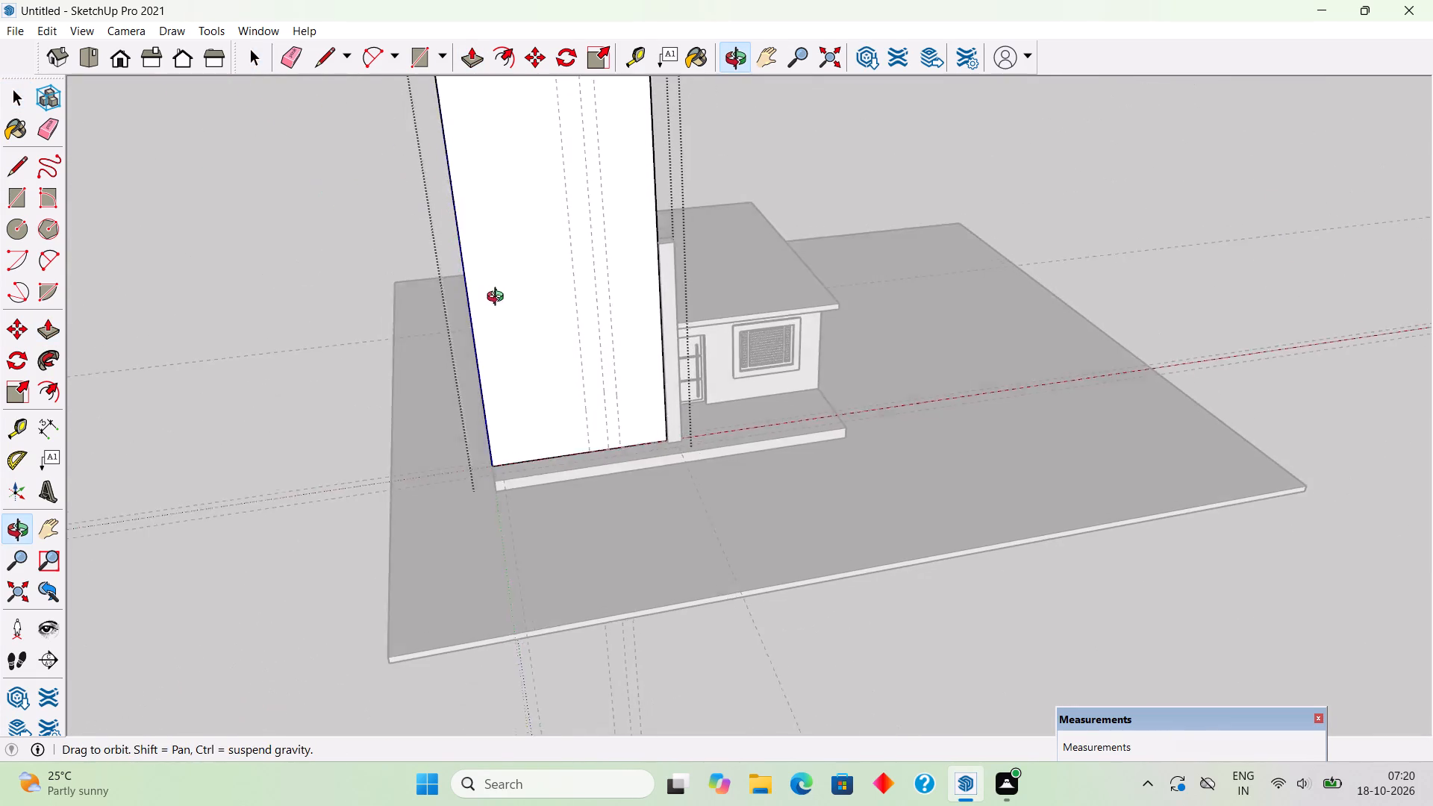
middle_click_drag(499, 299, 495, 294)
scroll(495, 294, "down", 2)
middle_click_drag(595, 373, 525, 259)
scroll(558, 266, "down", 2)
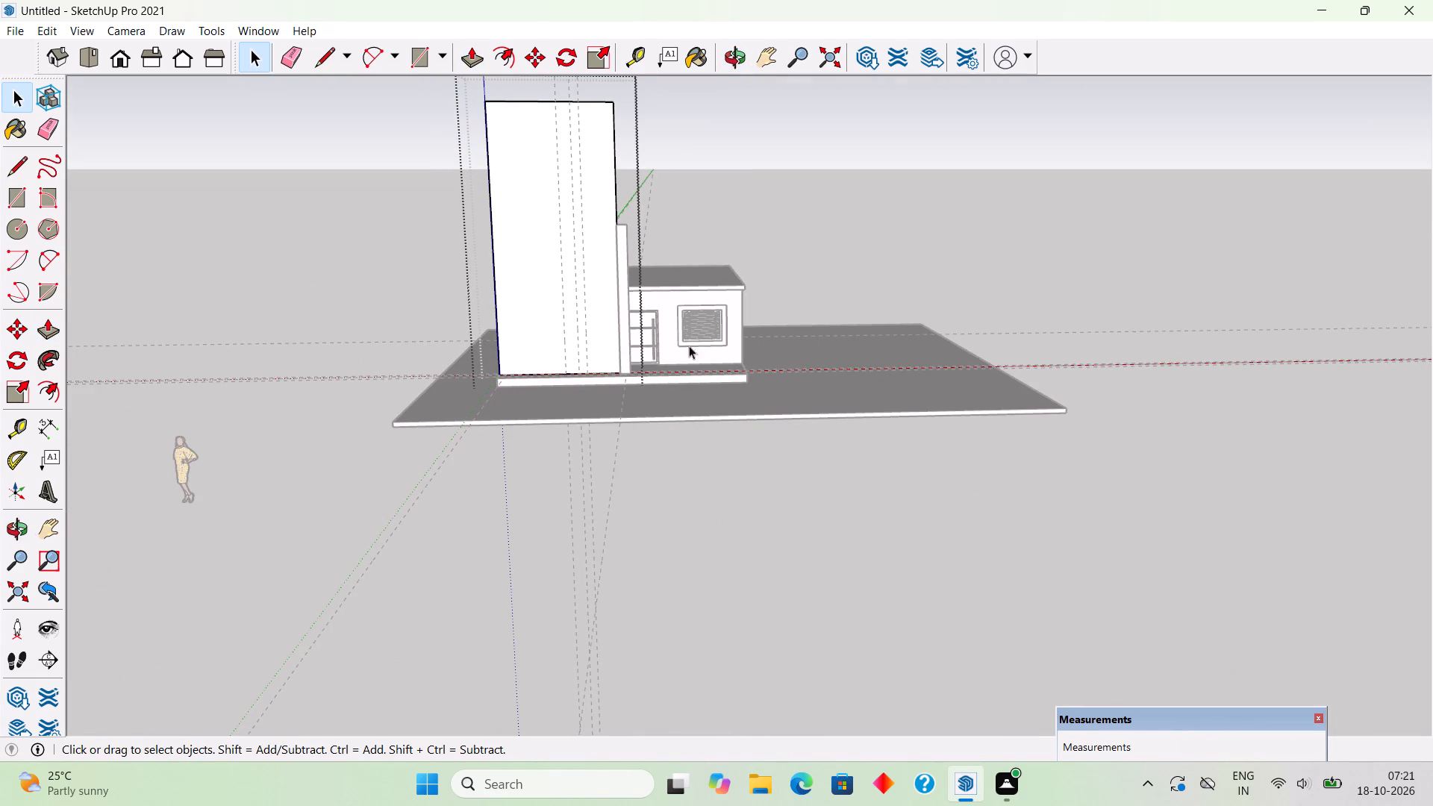
middle_click_drag(760, 389, 802, 376)
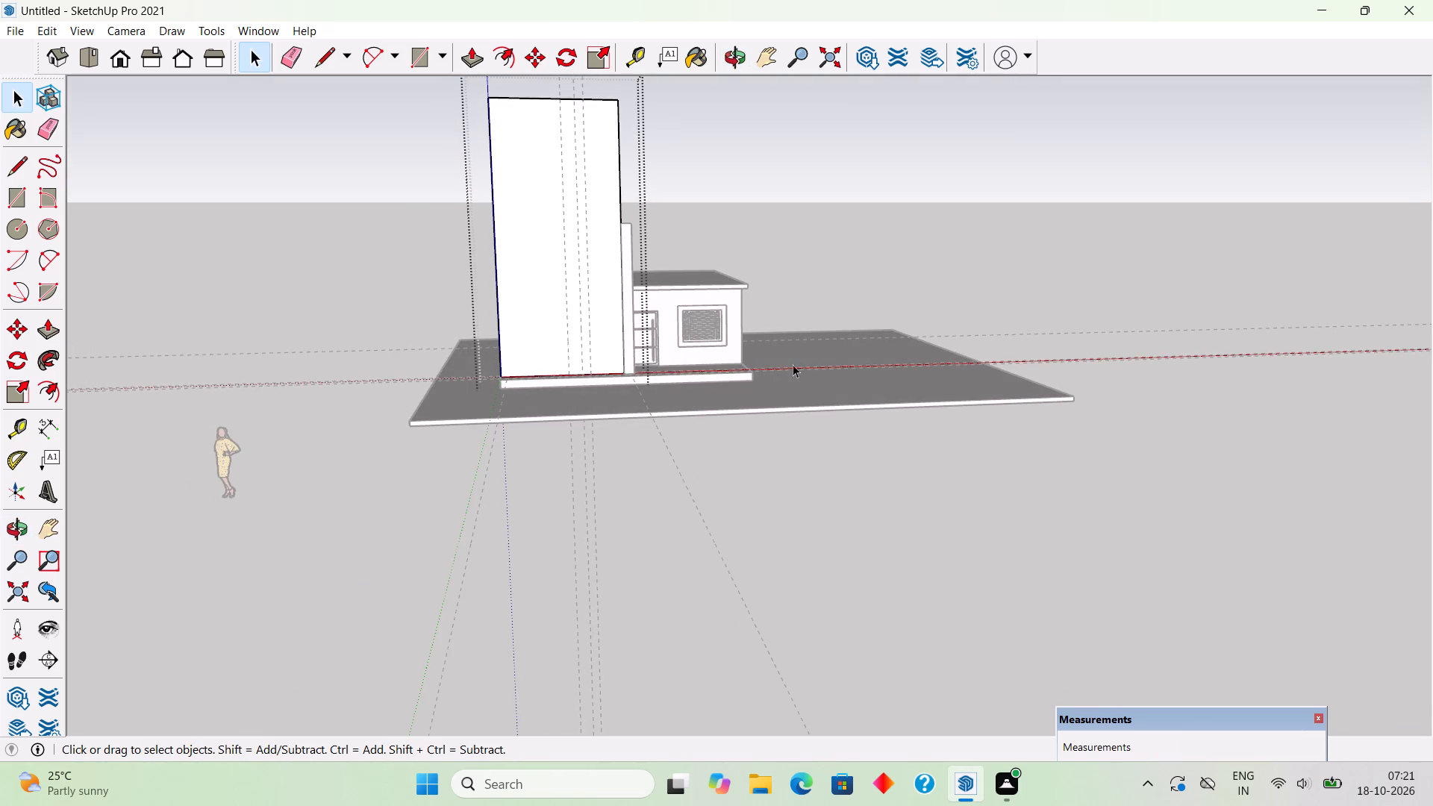
scroll(738, 336, "up", 4)
left_click(895, 122)
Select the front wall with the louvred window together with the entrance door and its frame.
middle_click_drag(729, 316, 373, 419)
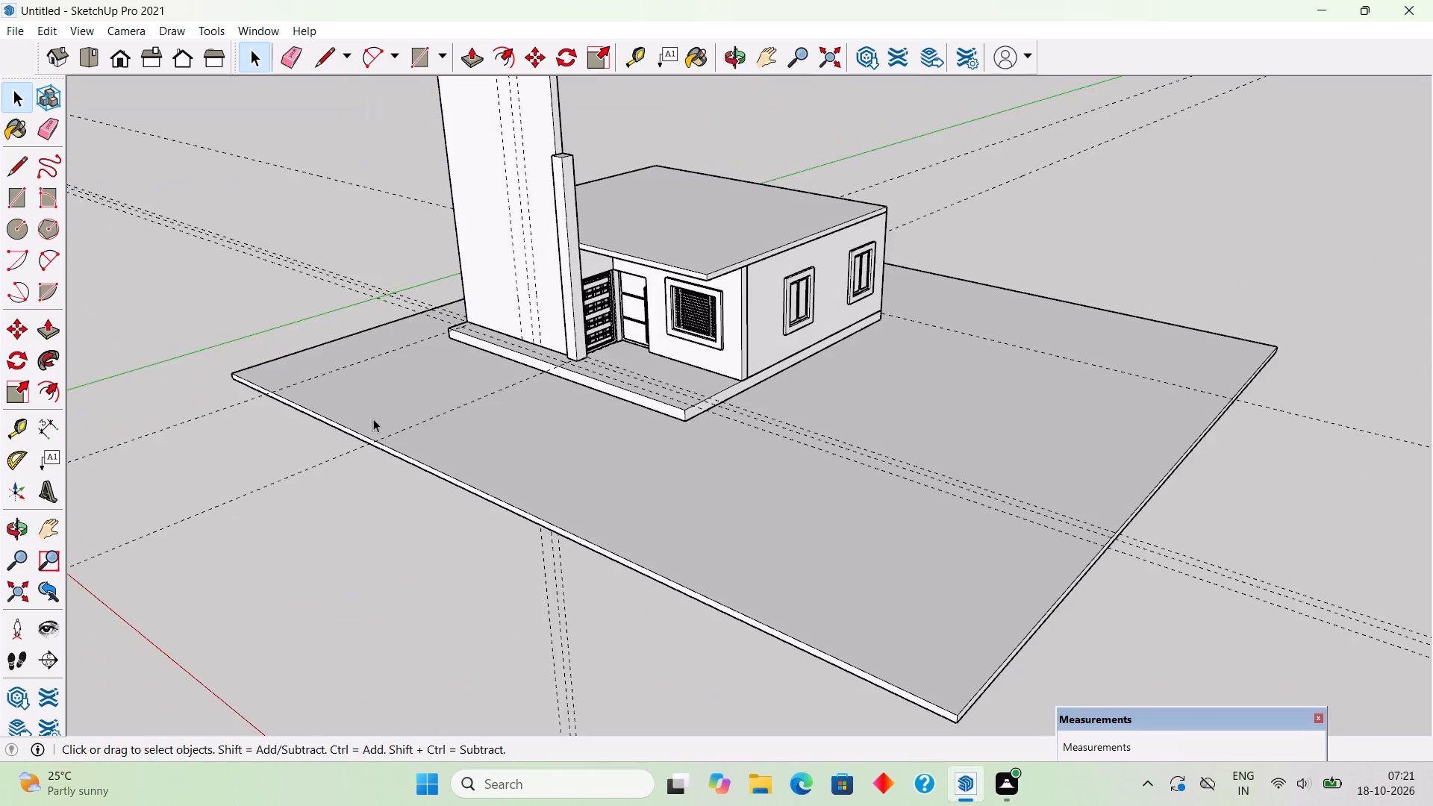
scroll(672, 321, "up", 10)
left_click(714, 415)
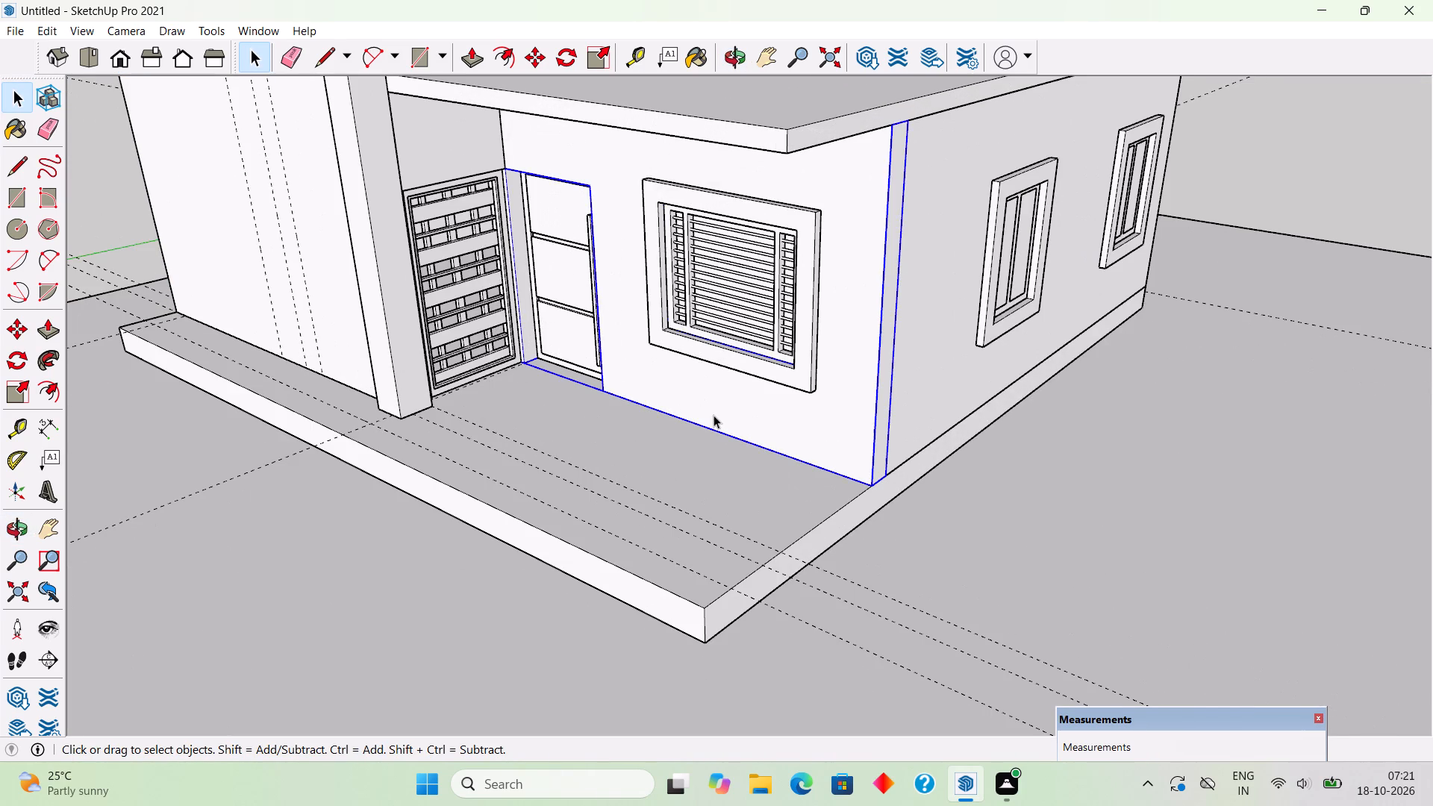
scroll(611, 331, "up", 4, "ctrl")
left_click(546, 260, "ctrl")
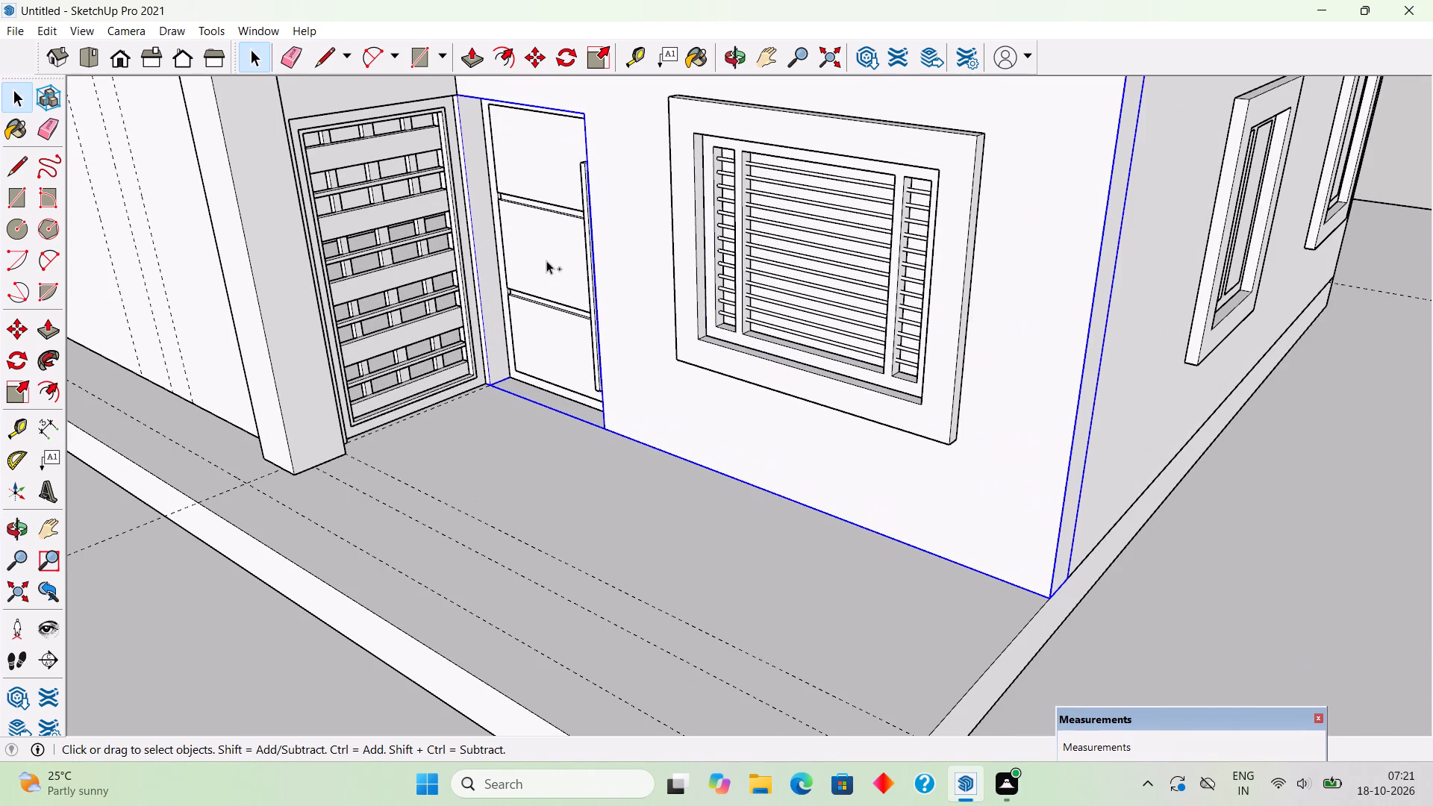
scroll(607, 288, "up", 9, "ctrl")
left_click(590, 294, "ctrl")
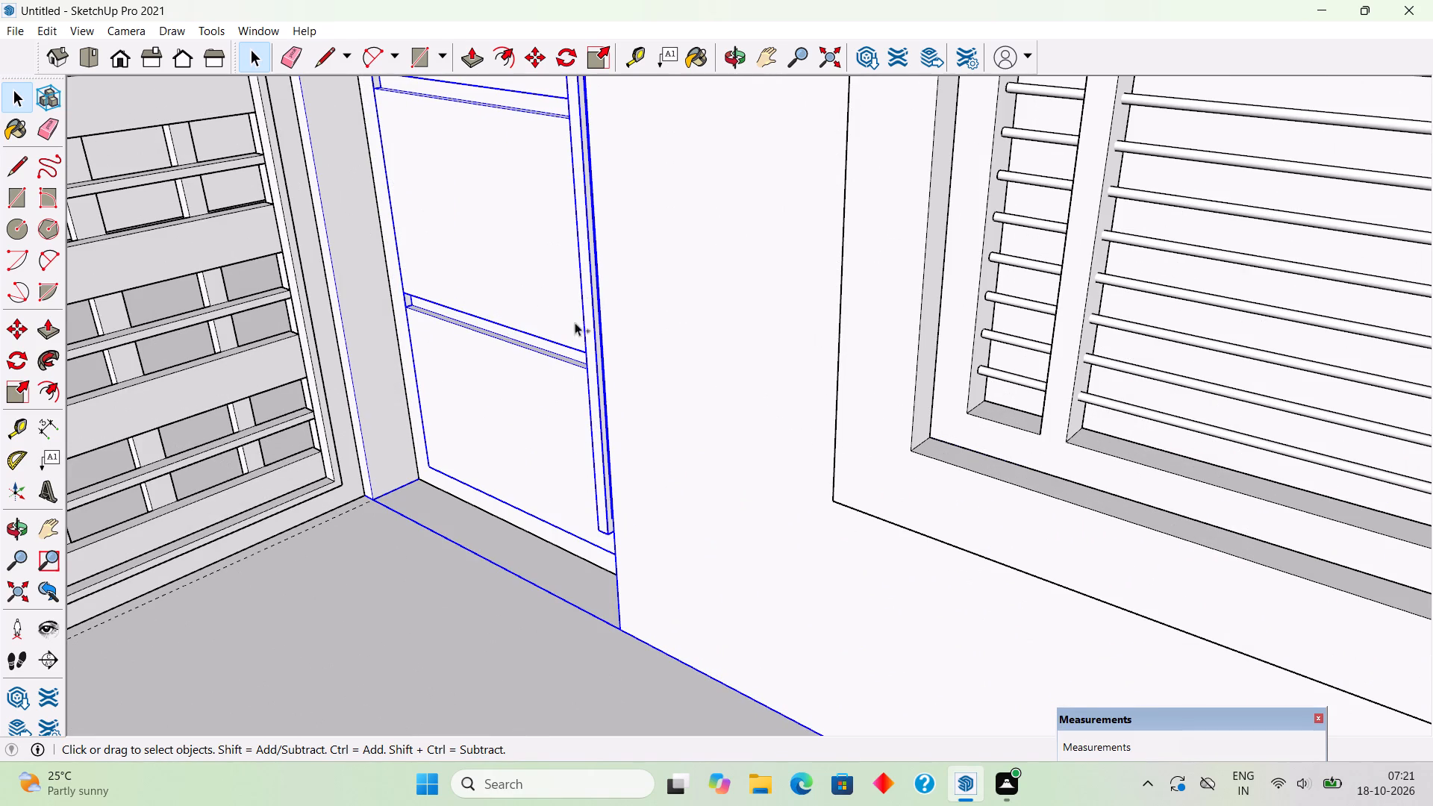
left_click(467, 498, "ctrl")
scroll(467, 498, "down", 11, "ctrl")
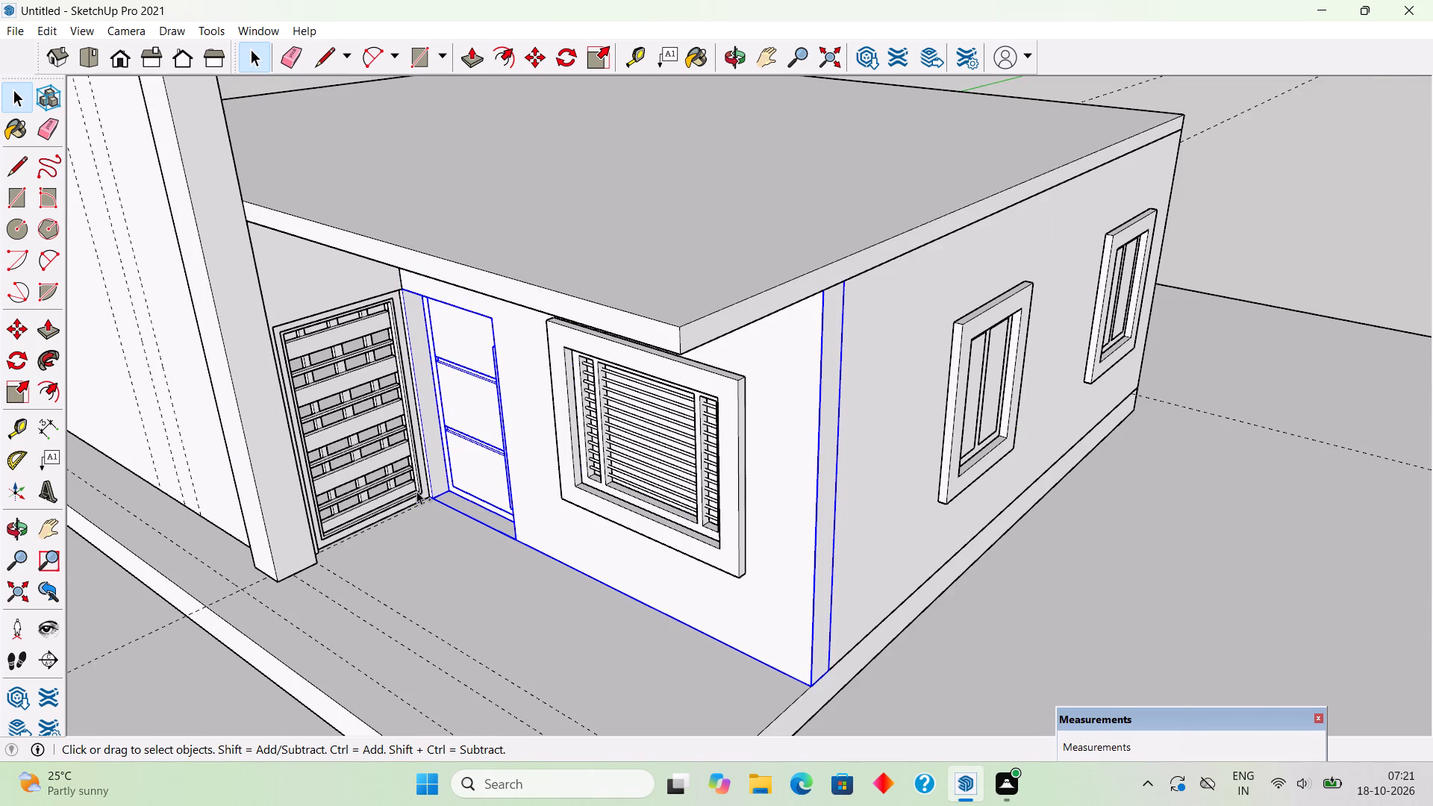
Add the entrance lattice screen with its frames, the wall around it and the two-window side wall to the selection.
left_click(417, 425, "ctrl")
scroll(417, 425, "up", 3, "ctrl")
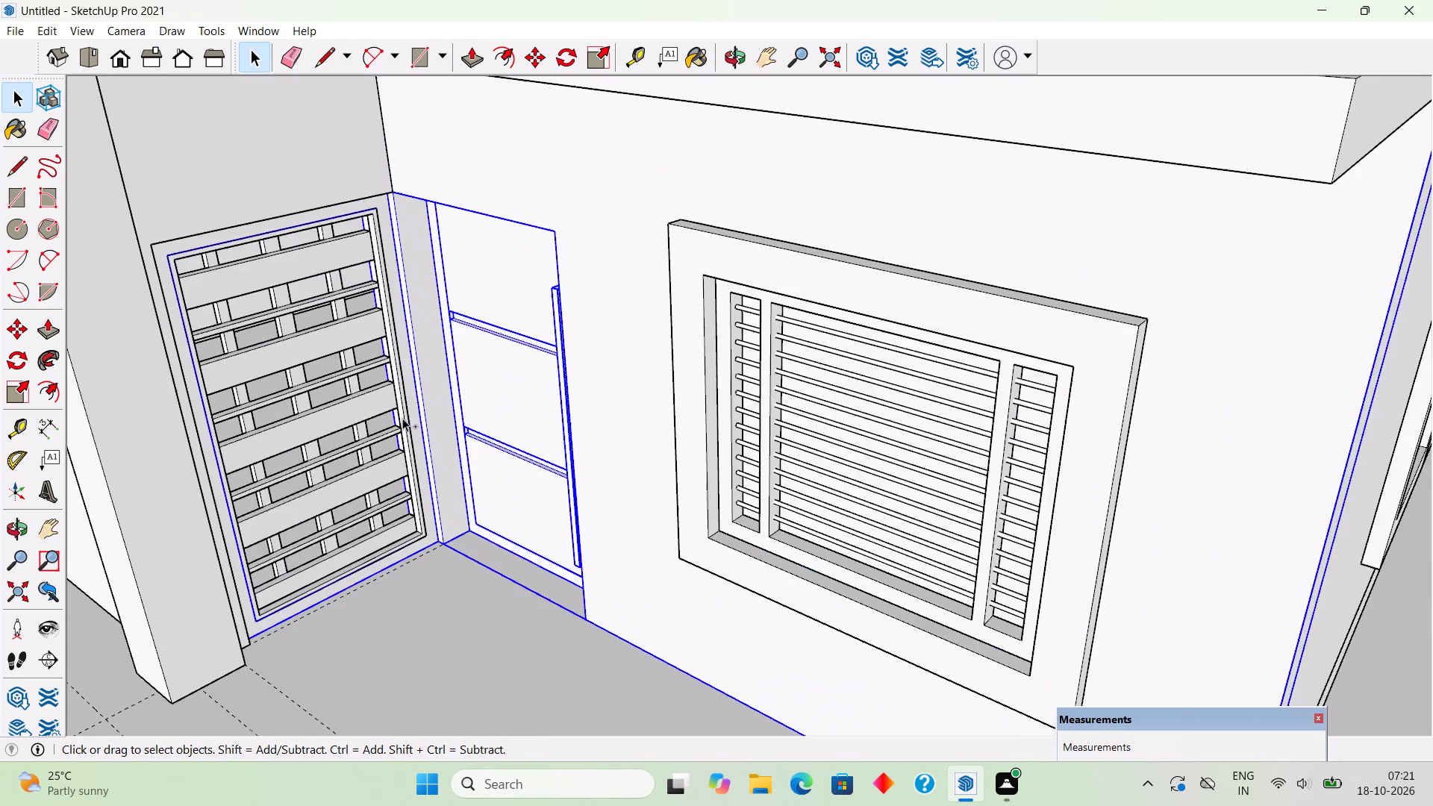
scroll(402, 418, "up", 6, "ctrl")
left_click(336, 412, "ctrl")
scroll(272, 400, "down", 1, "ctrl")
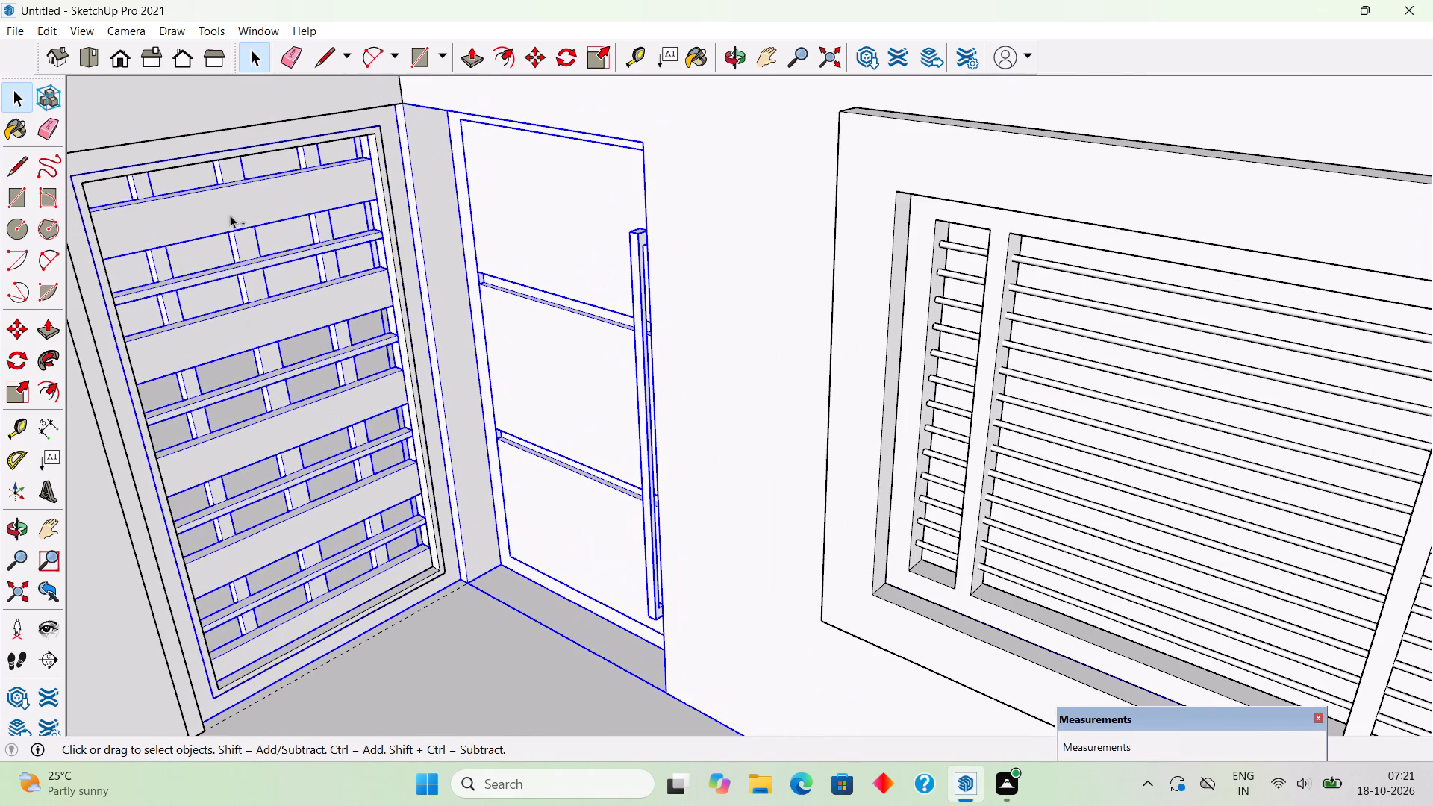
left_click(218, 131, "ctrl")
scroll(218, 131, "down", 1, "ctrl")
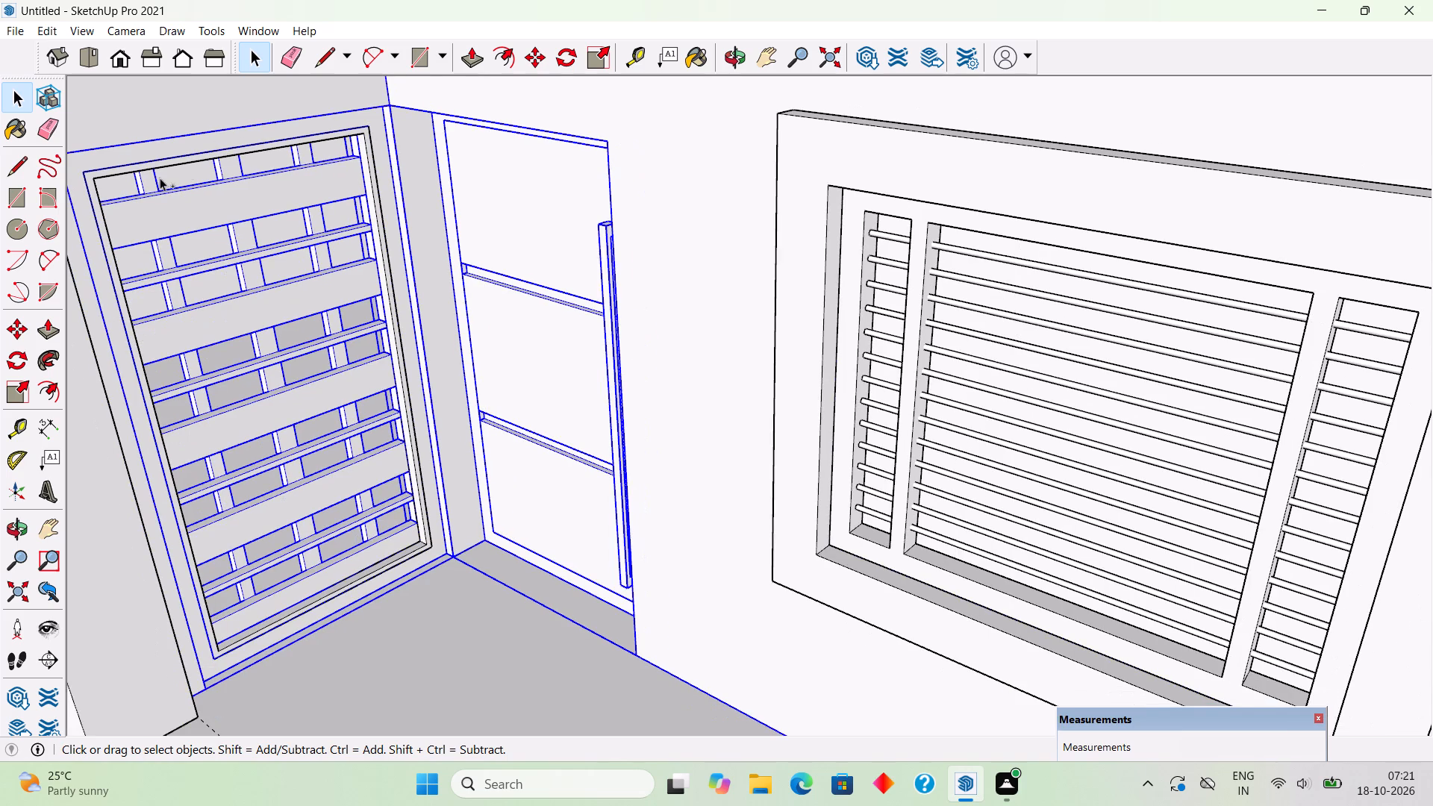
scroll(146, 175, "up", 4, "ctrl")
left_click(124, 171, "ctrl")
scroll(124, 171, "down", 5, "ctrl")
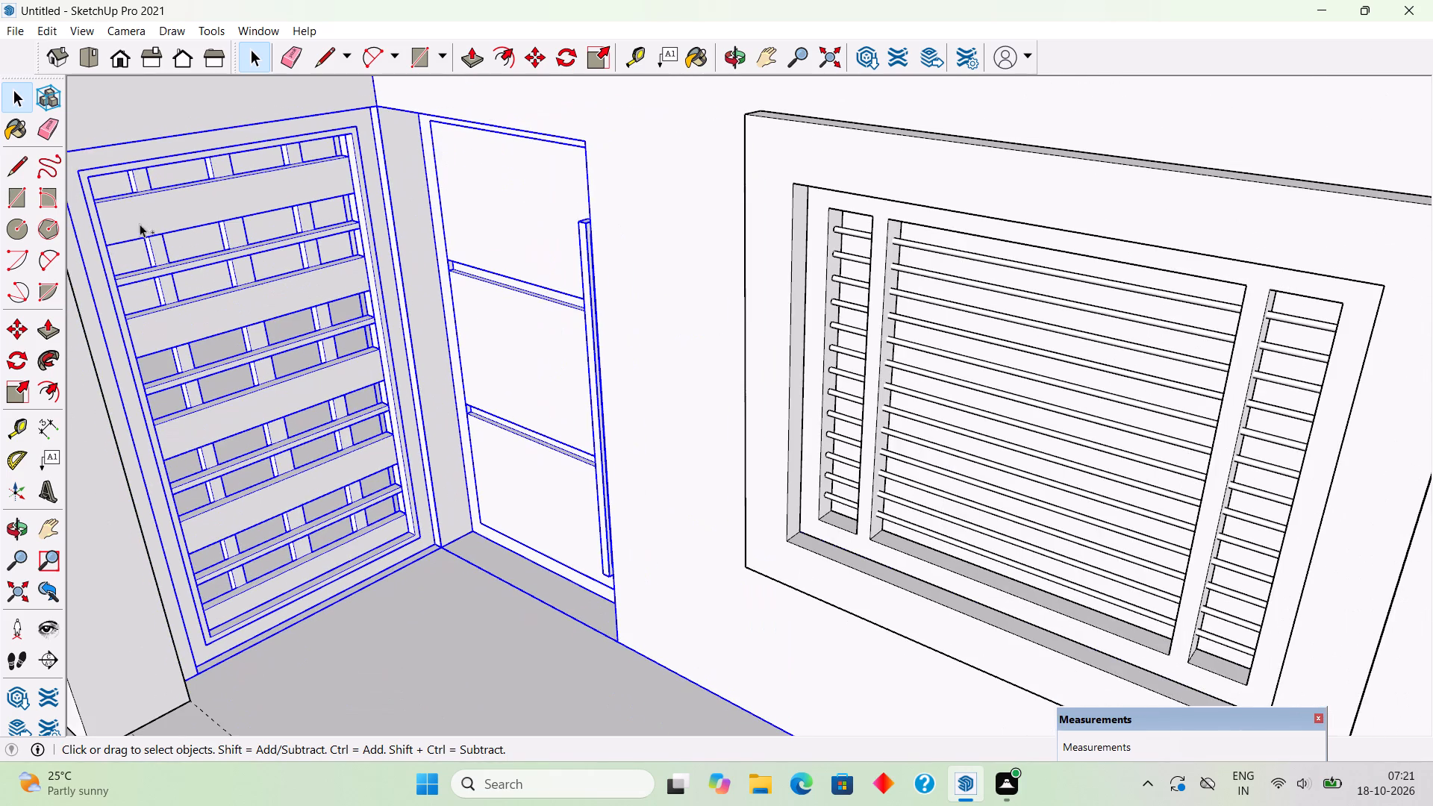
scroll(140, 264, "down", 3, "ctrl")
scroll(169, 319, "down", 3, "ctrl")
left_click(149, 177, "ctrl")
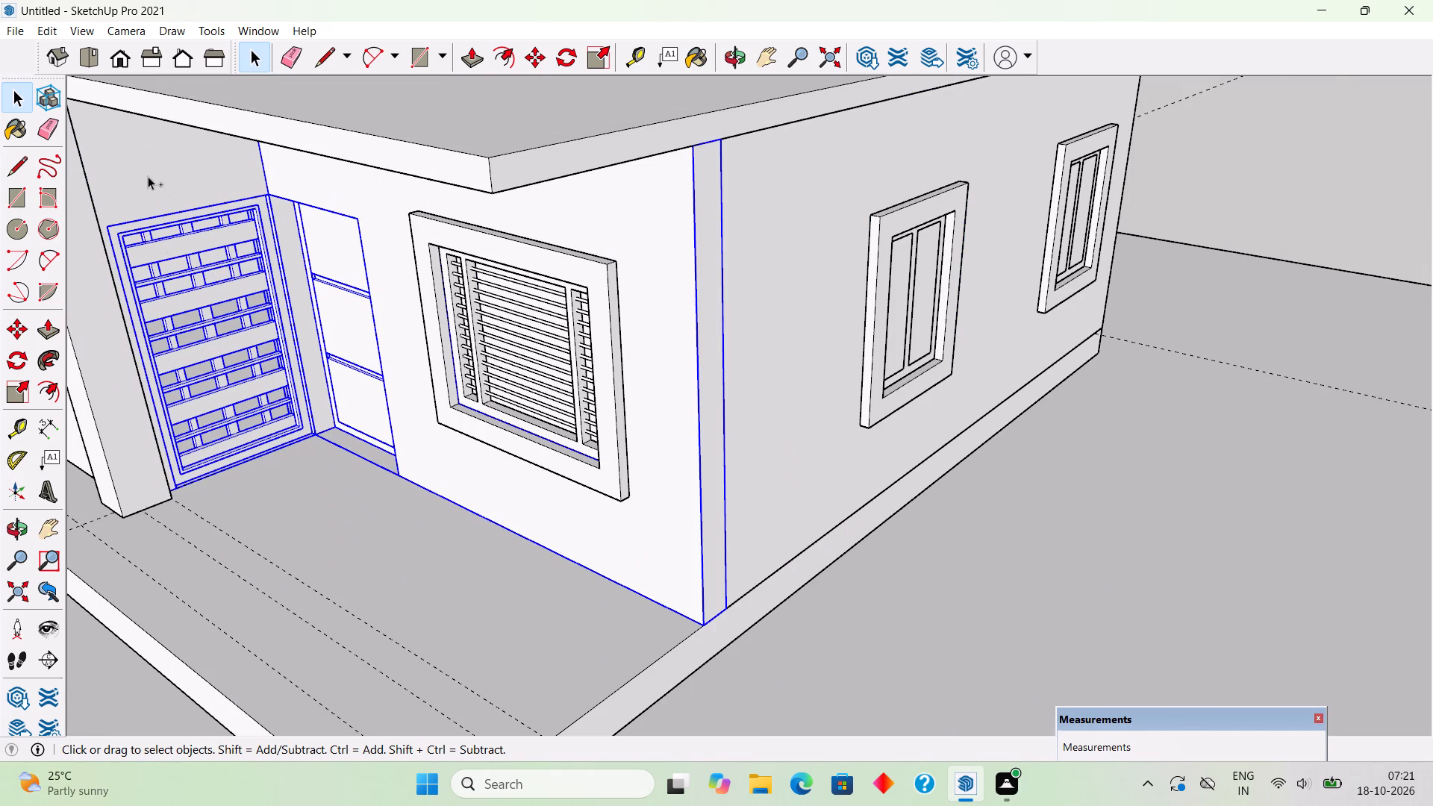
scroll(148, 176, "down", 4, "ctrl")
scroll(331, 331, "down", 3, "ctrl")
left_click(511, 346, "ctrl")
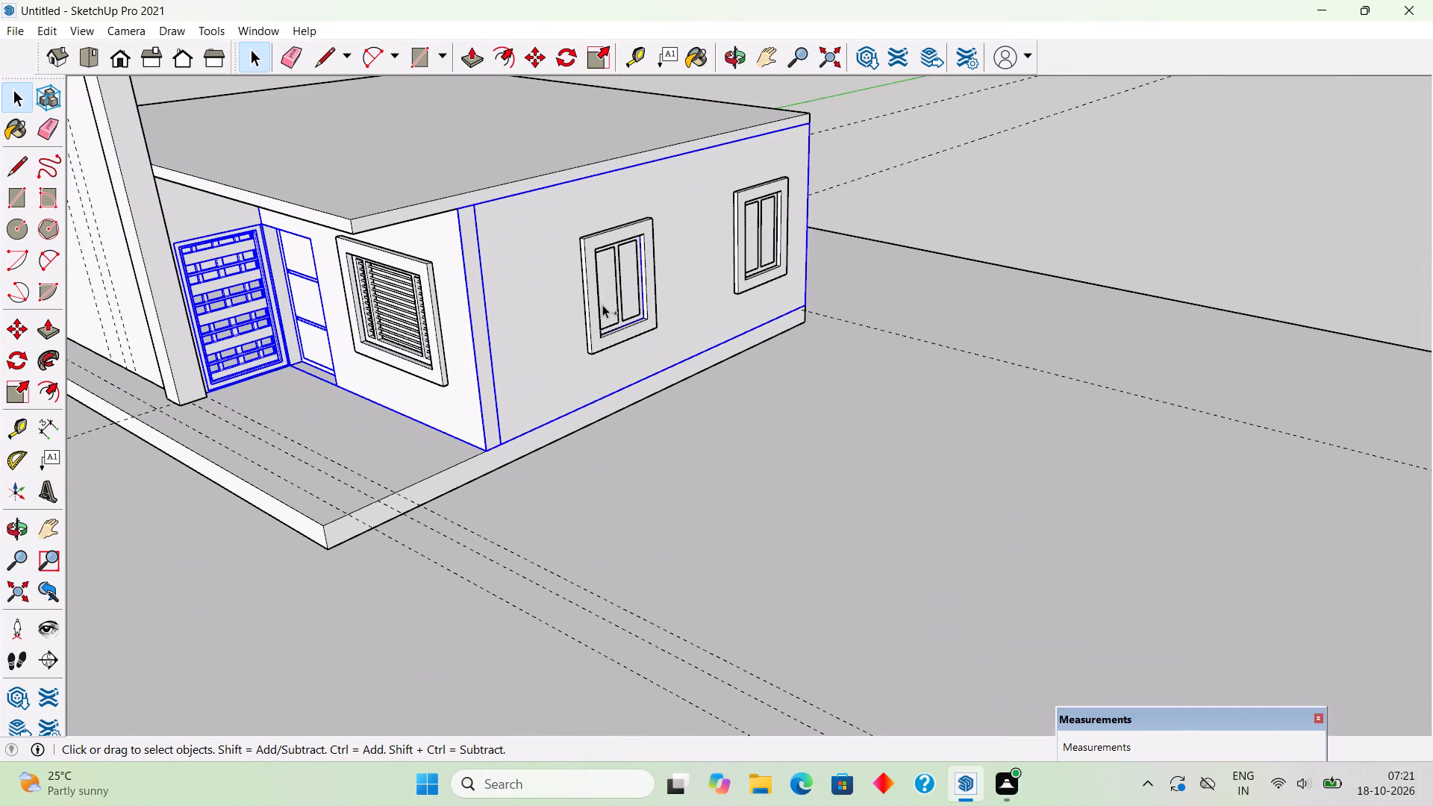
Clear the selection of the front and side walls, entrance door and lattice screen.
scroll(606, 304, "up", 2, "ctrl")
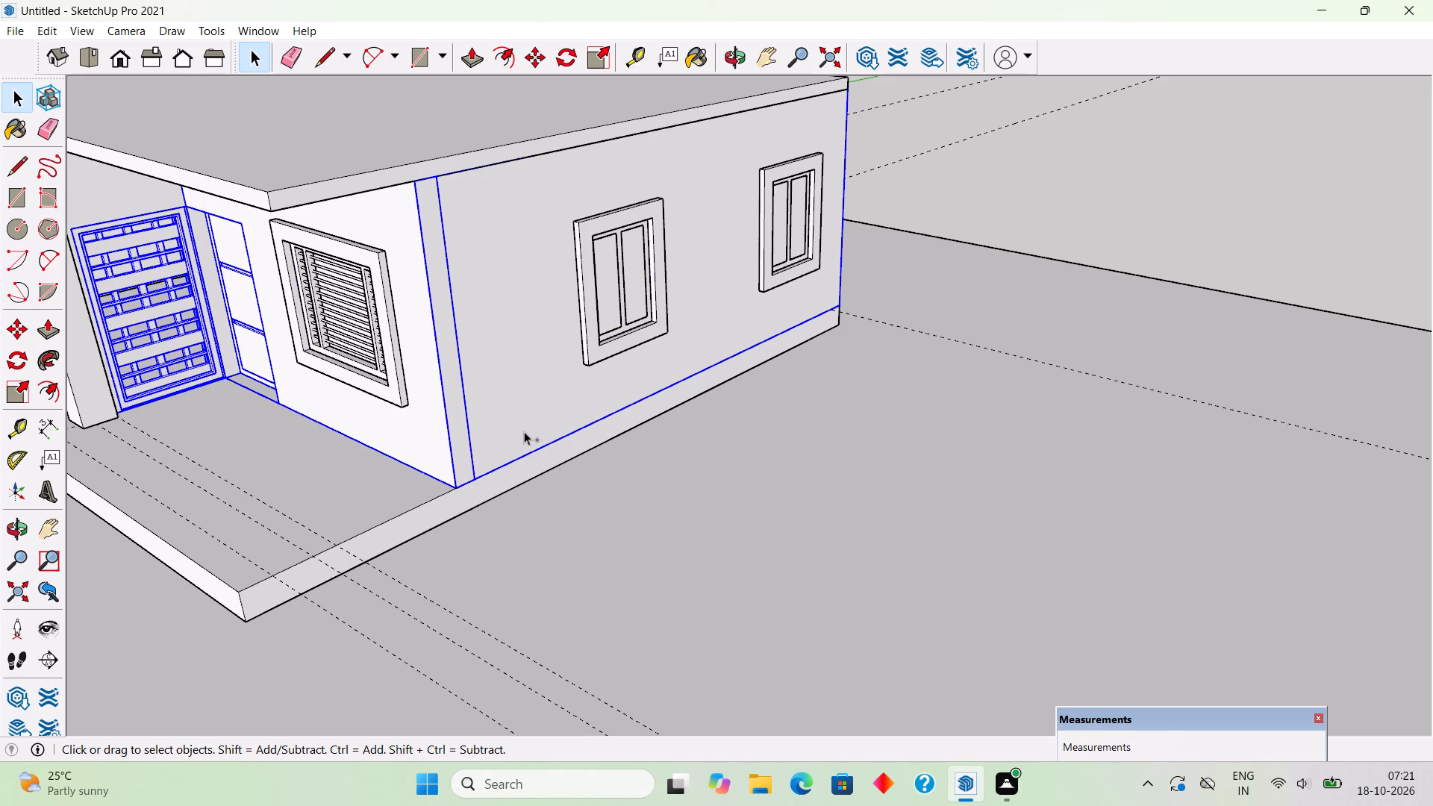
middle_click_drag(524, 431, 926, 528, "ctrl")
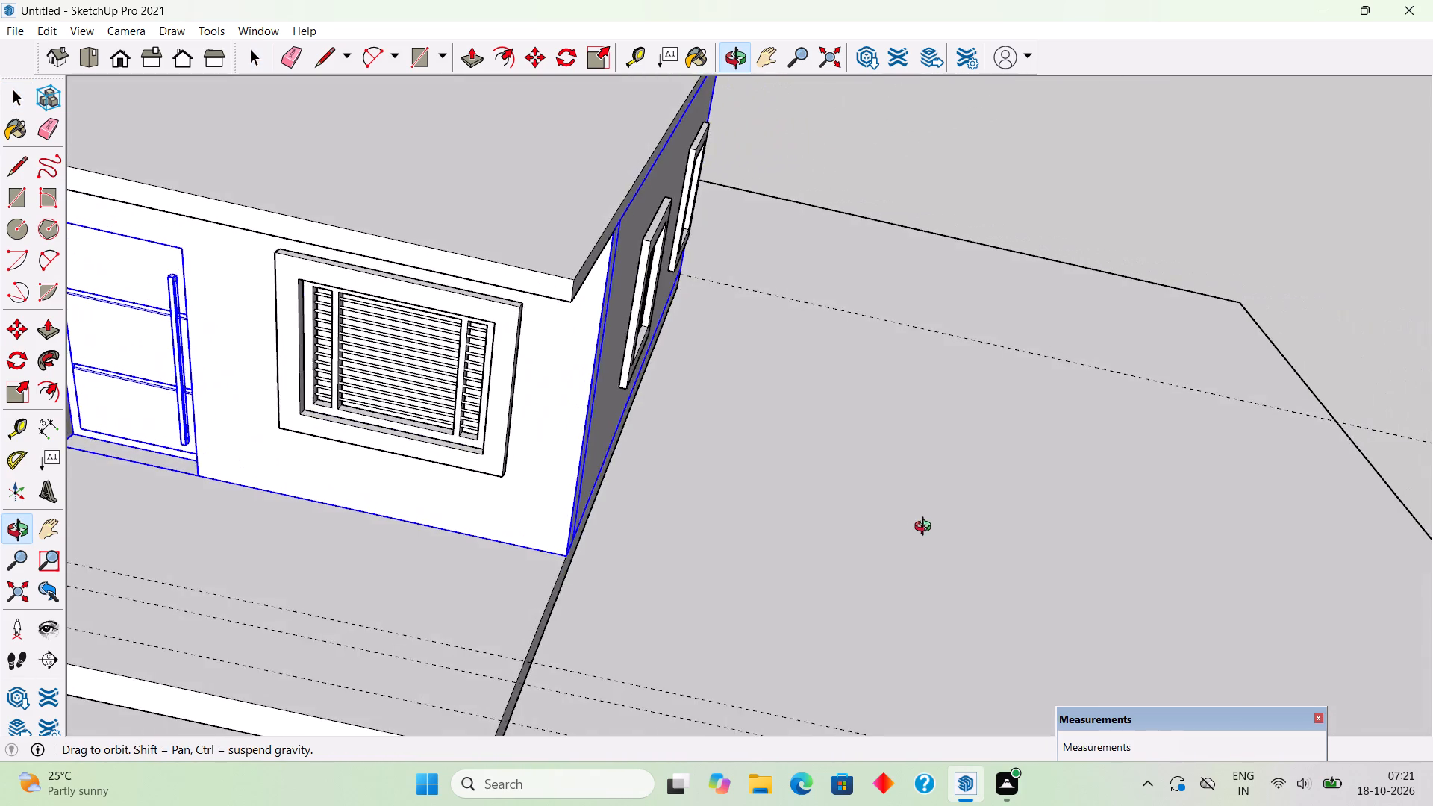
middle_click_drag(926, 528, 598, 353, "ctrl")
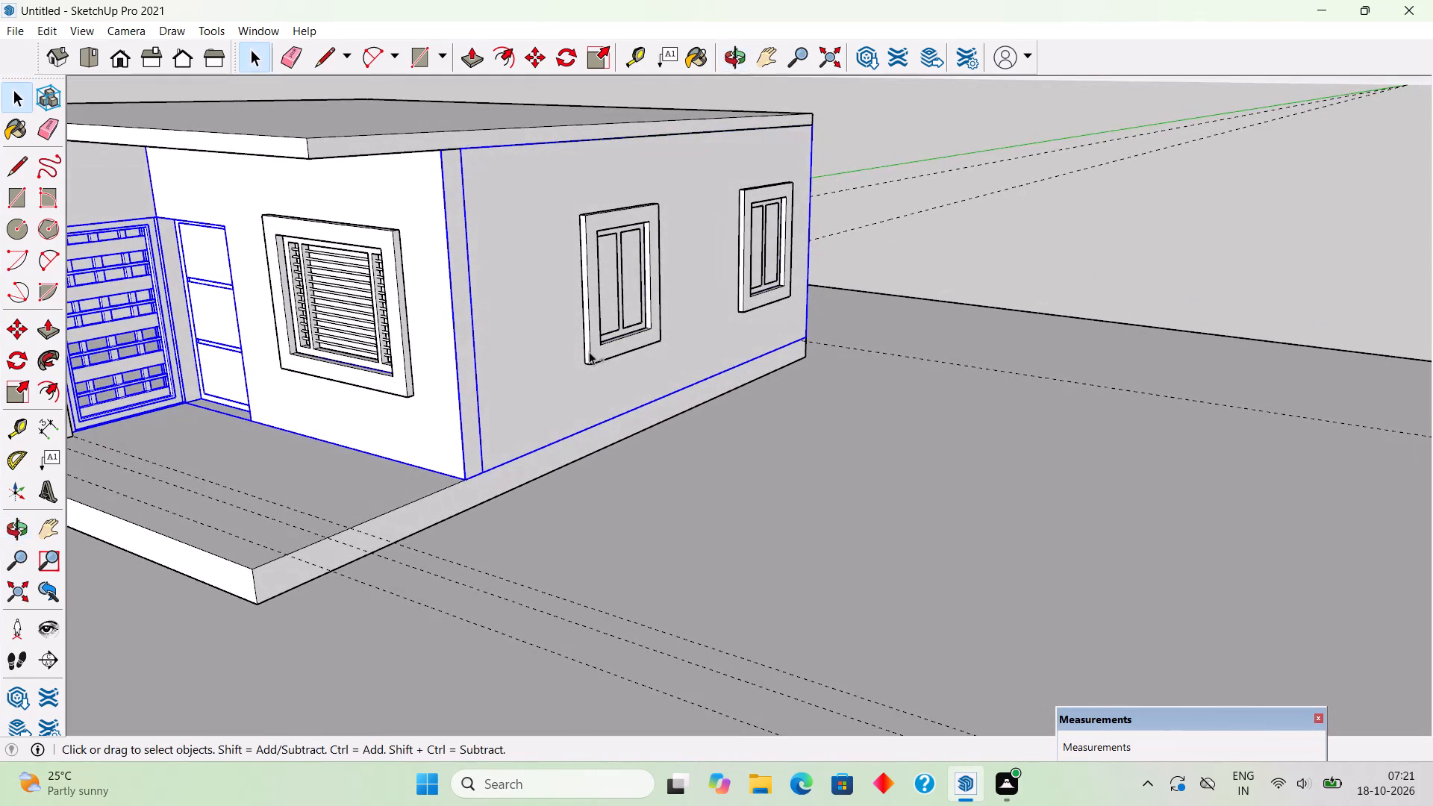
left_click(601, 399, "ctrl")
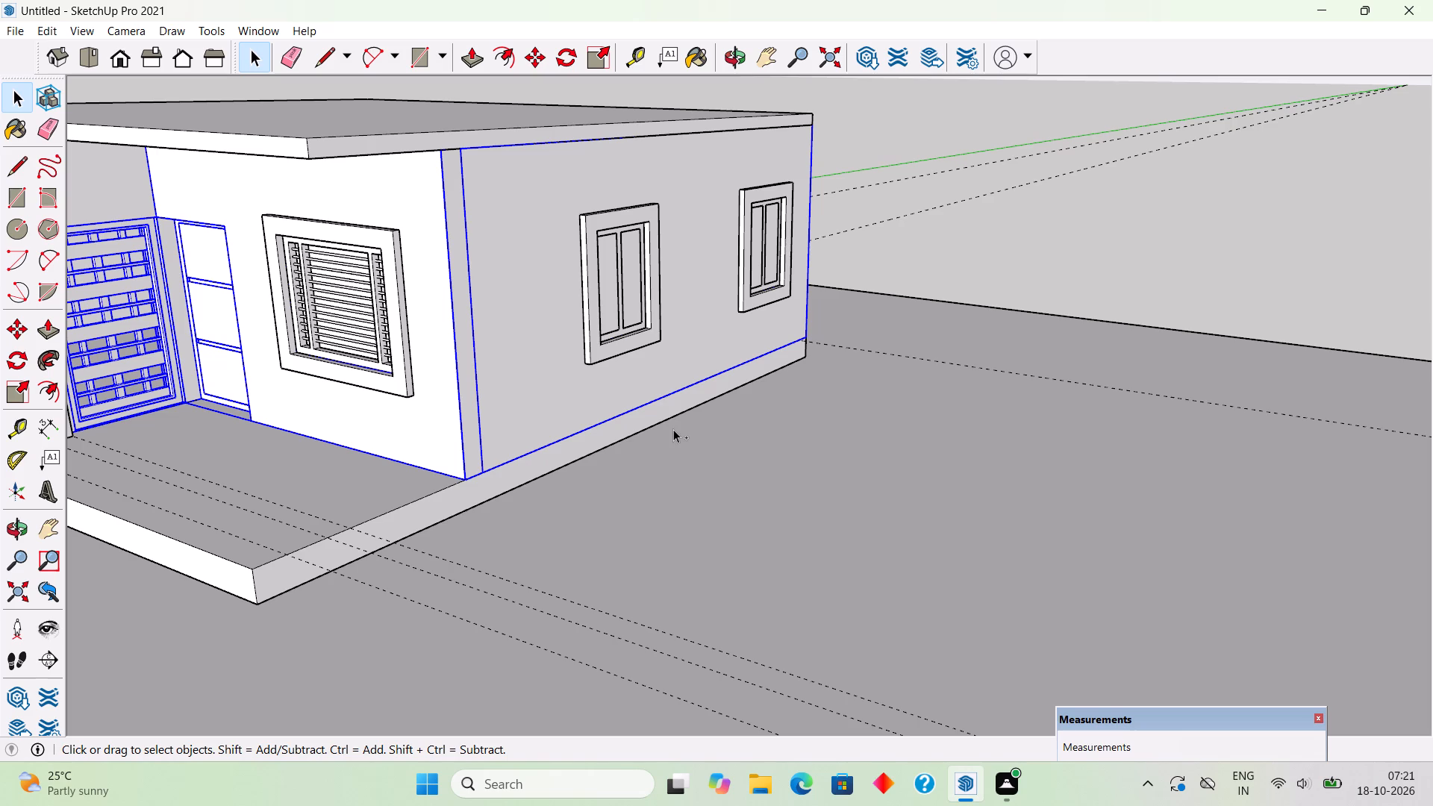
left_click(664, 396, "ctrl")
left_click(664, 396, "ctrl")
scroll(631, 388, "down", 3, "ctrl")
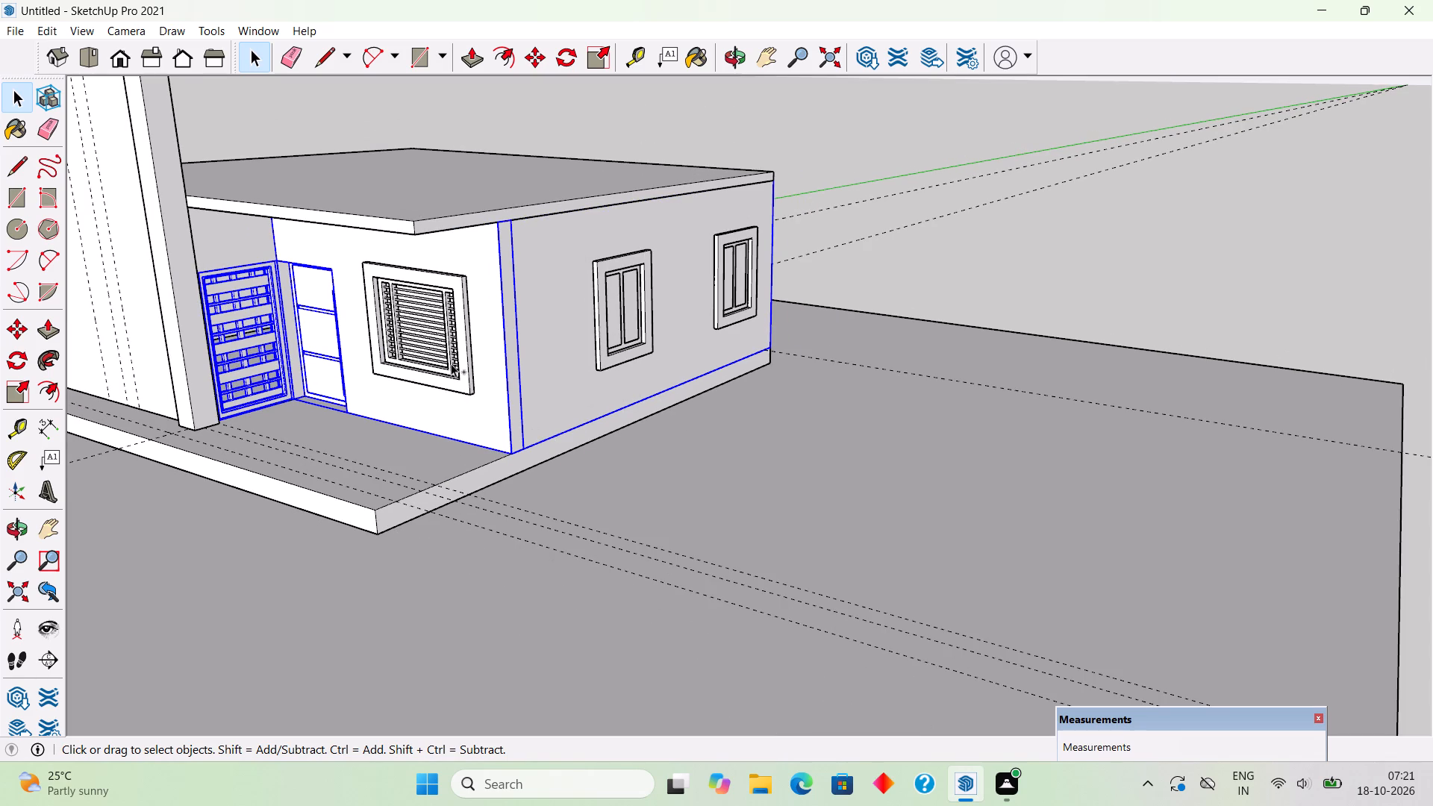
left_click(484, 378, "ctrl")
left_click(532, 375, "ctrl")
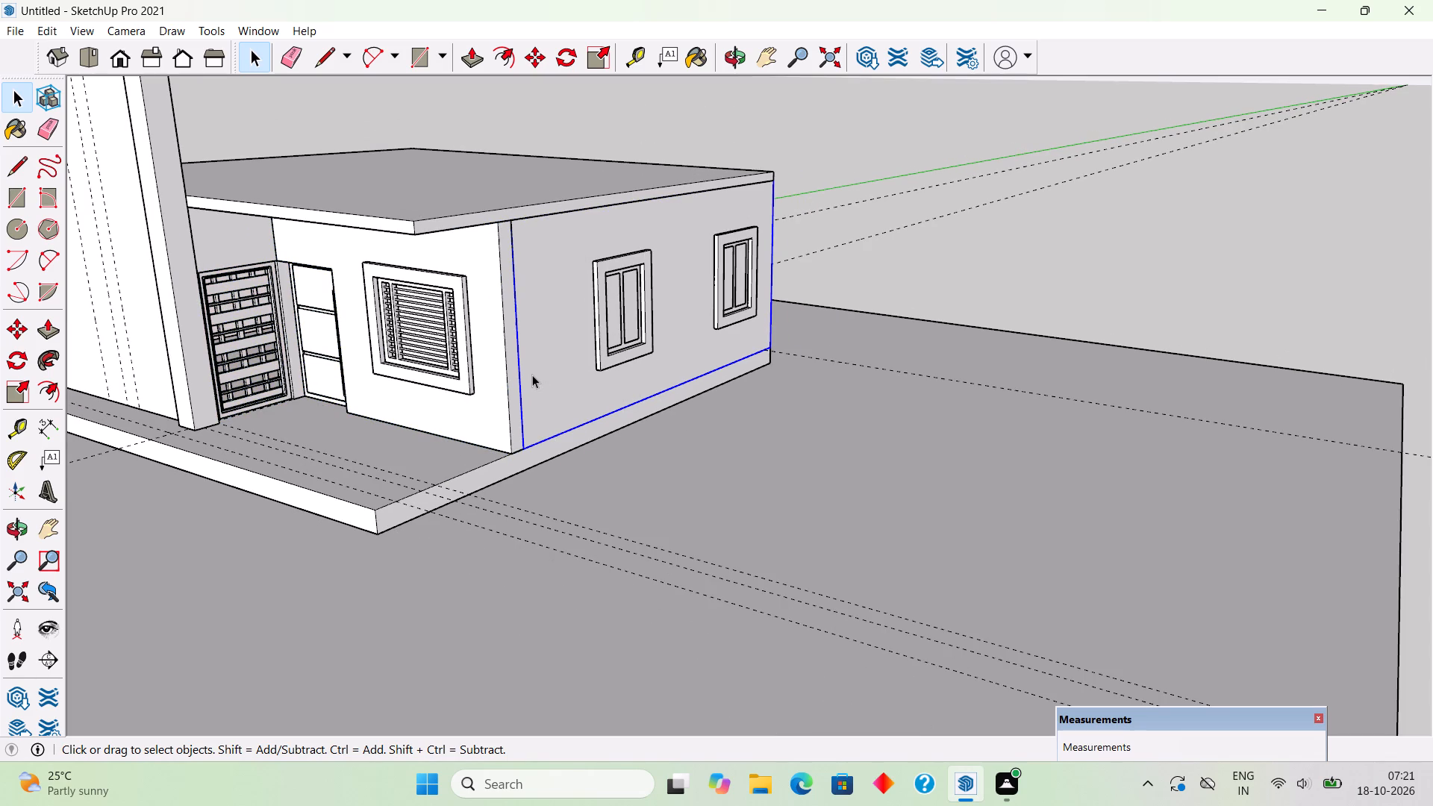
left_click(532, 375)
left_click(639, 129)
Select the front wall beside the entrance together with the inner frame of its louvred window.
scroll(500, 317, "up", 6)
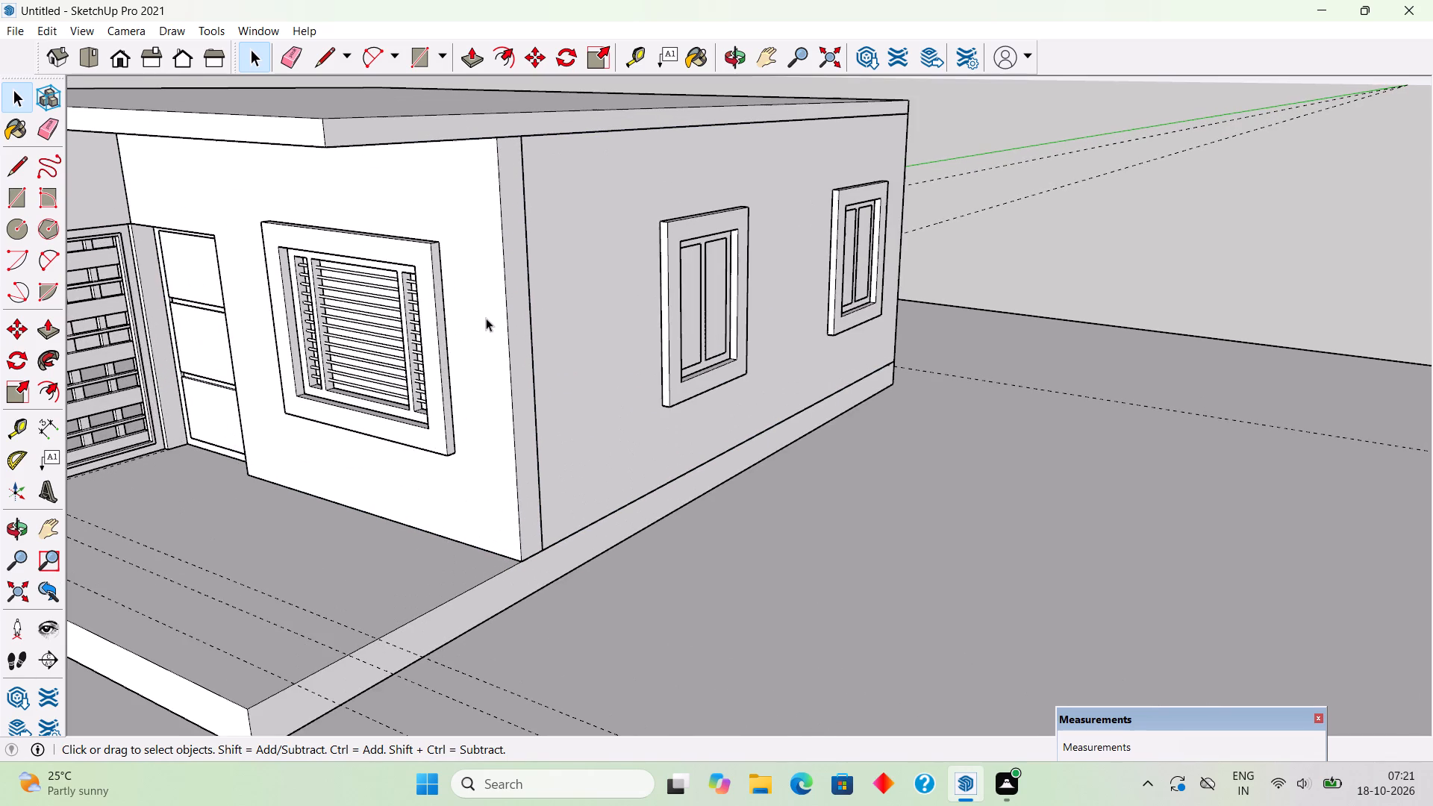
left_click(486, 318)
scroll(409, 370, "up", 6, "ctrl")
left_click(409, 370, "ctrl")
scroll(409, 370, "up", 8, "ctrl")
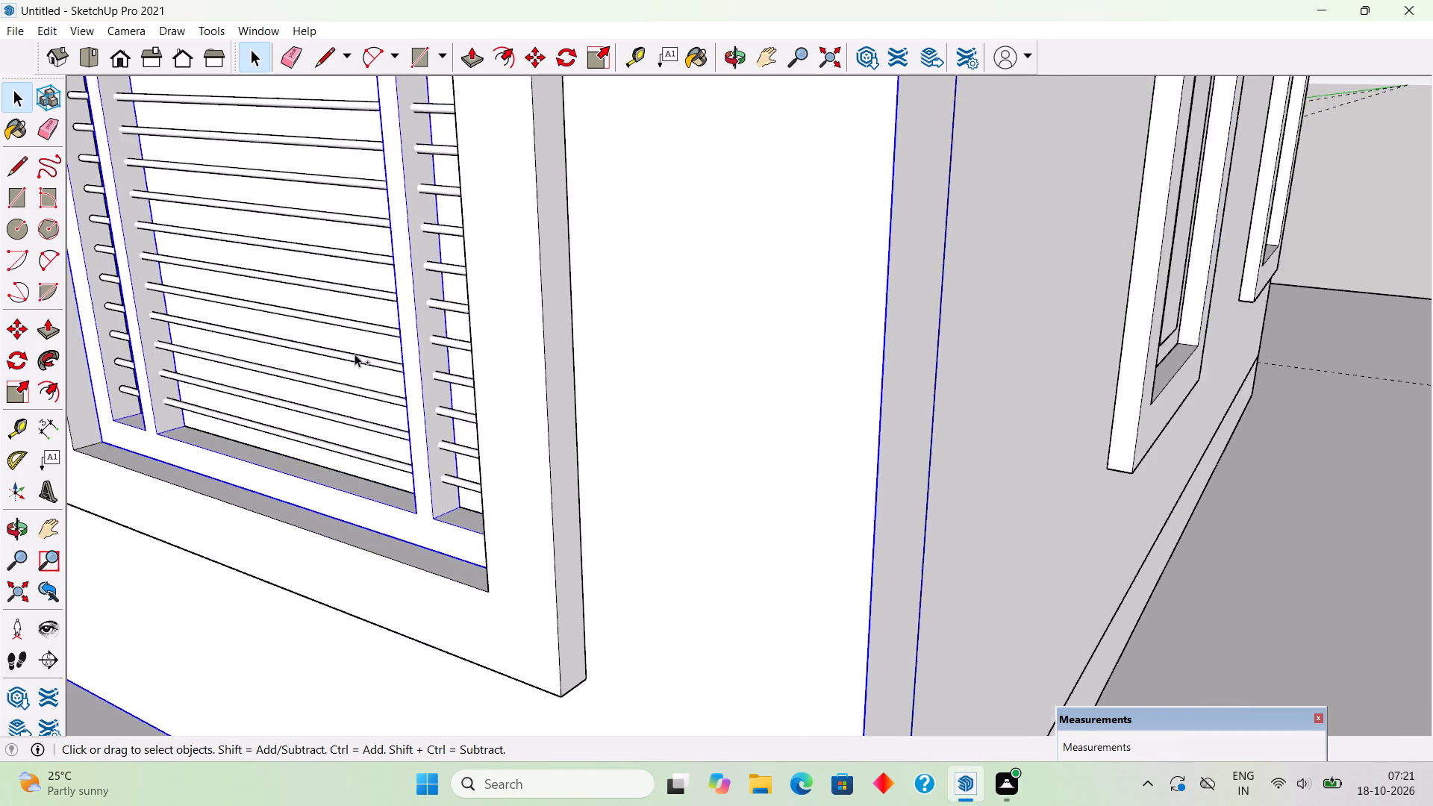
scroll(355, 354, "up", 2, "ctrl")
scroll(350, 360, "down", 11, "ctrl")
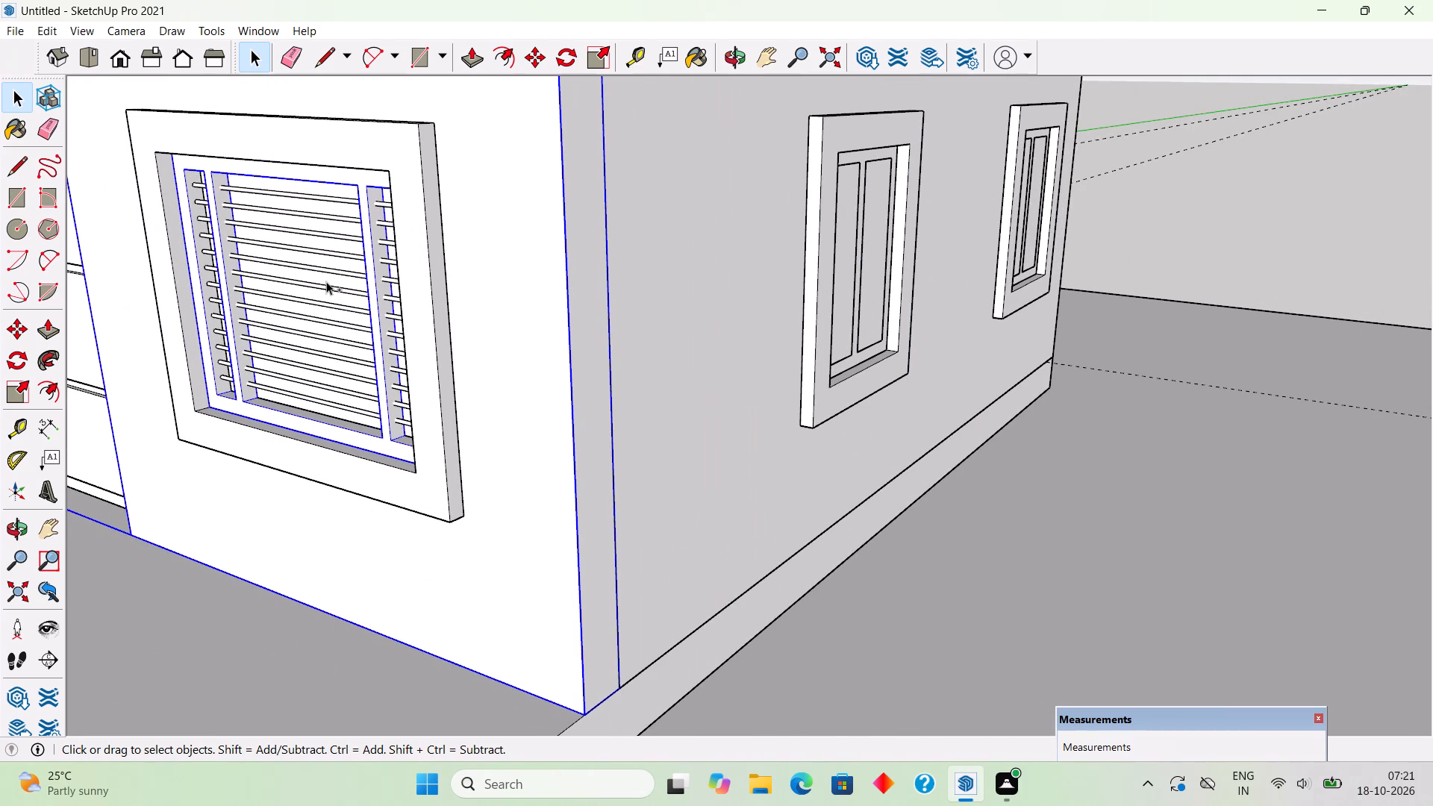
left_click(326, 277, "ctrl")
middle_click_drag(363, 287, 410, 290, "ctrl")
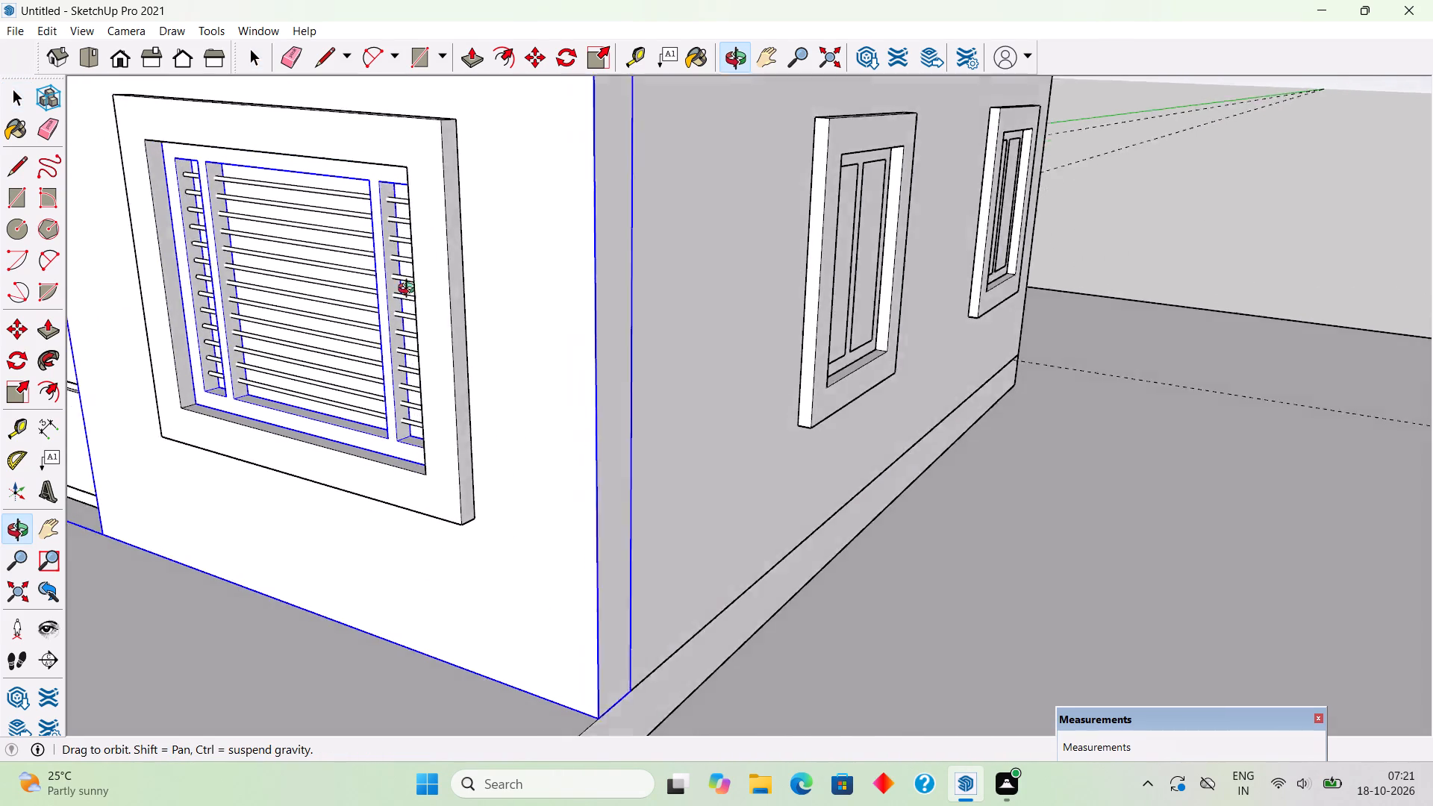
middle_click_drag(410, 290, 569, 310, "ctrl")
Add all the horizontal louvre slats of the front window to the selection.
scroll(313, 418, "up", 5, "ctrl")
left_click(328, 385, "ctrl")
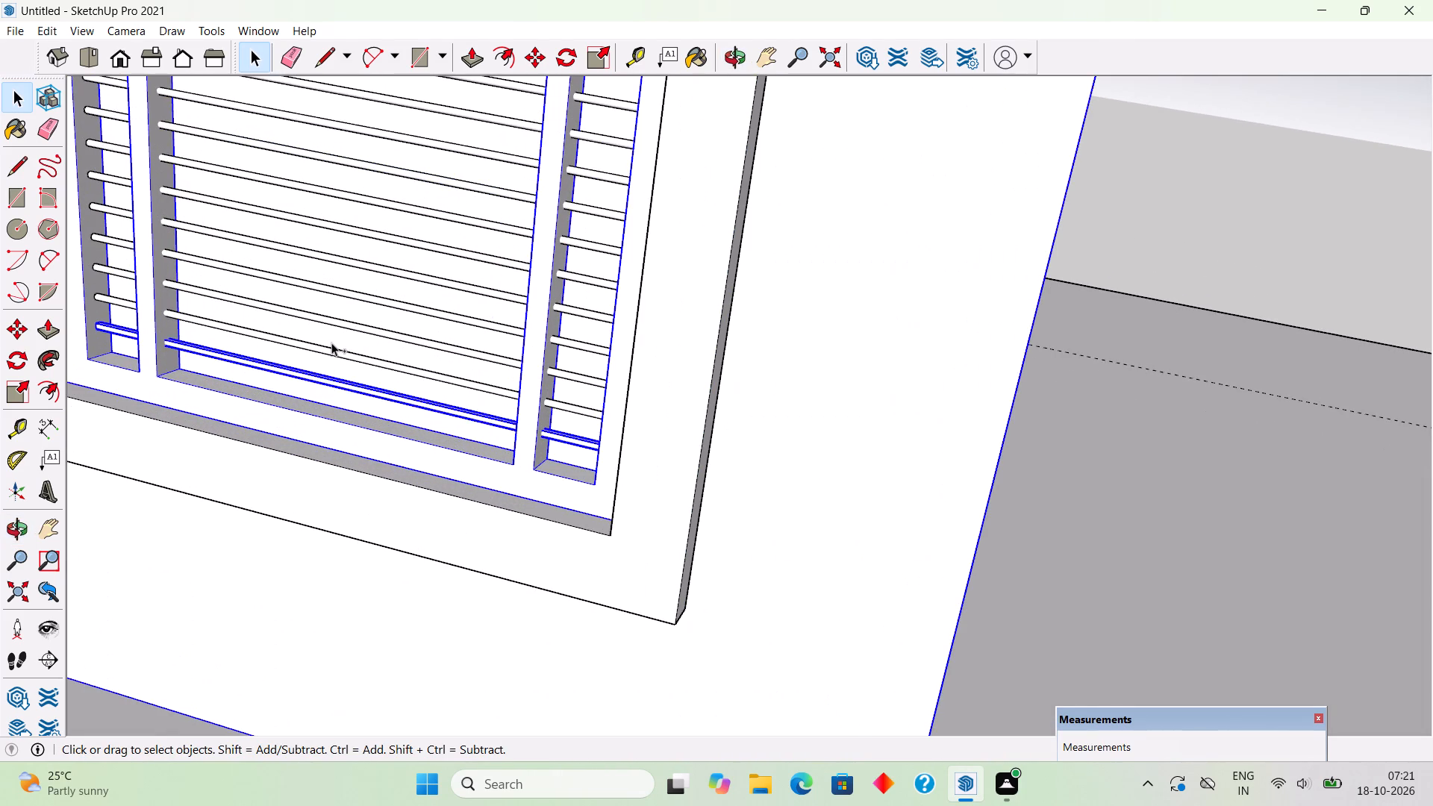
left_click(334, 352, "ctrl")
left_click(345, 322, "ctrl")
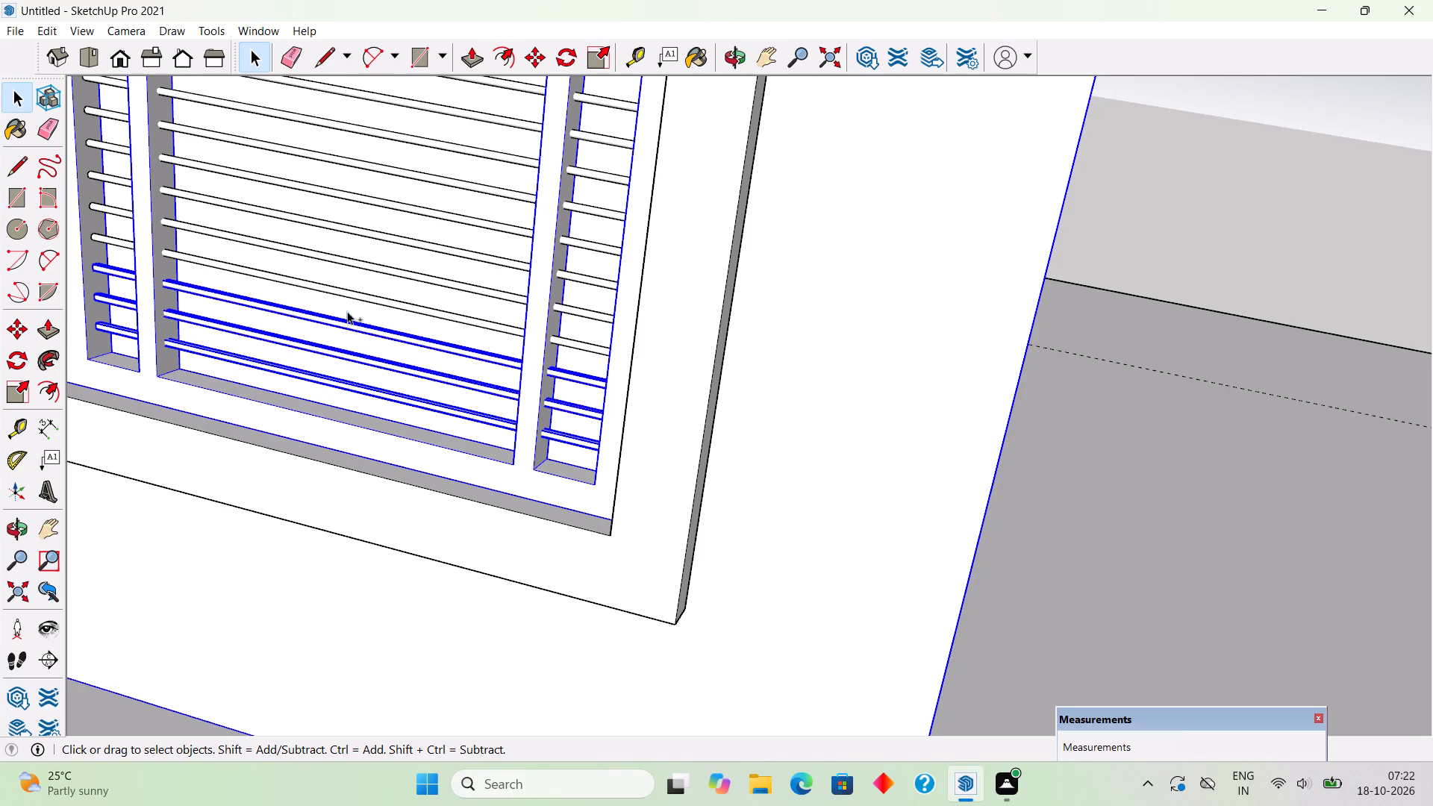
left_click(372, 296, "ctrl")
left_click(400, 271, "ctrl")
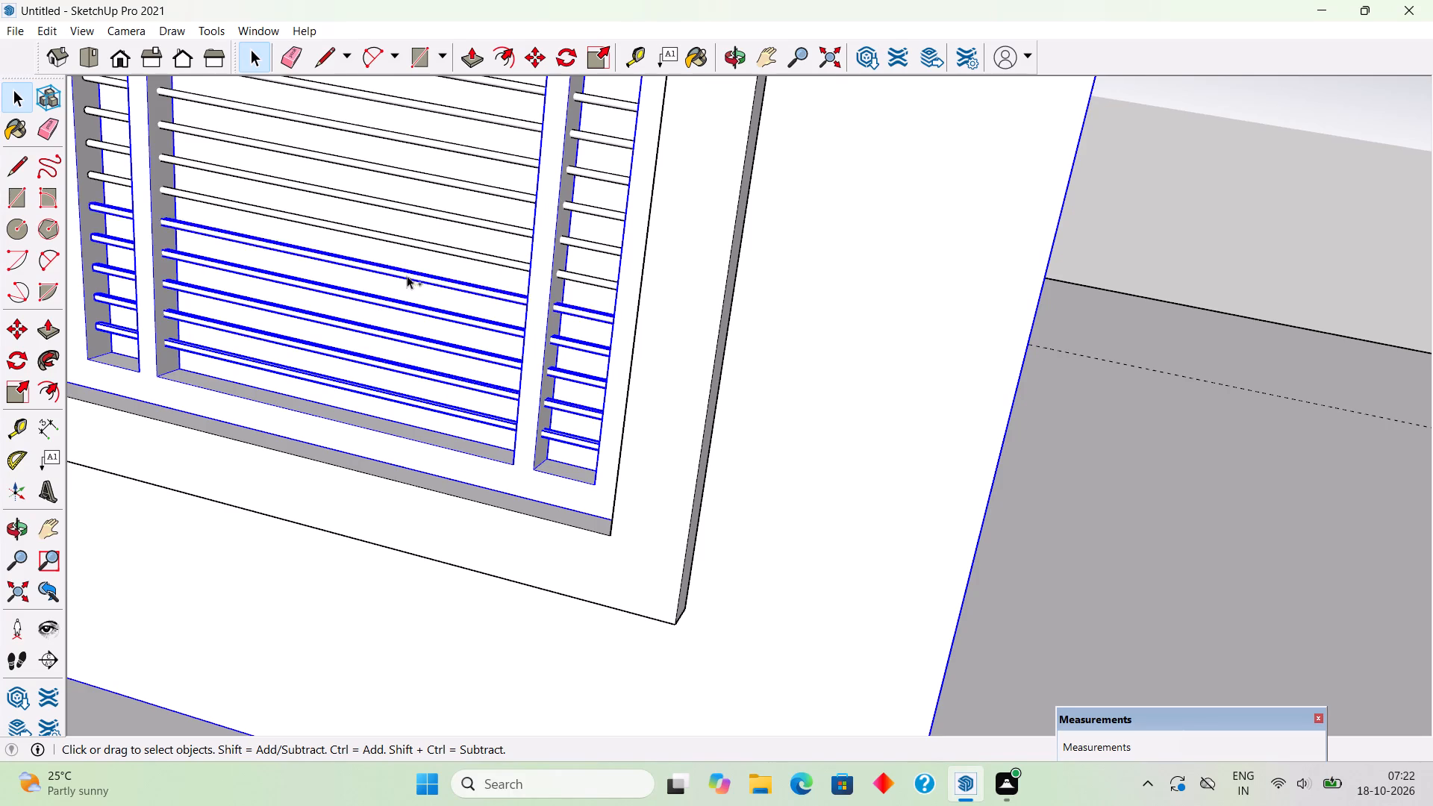
scroll(407, 278, "down", 9, "ctrl")
scroll(419, 128, "up", 7, "ctrl")
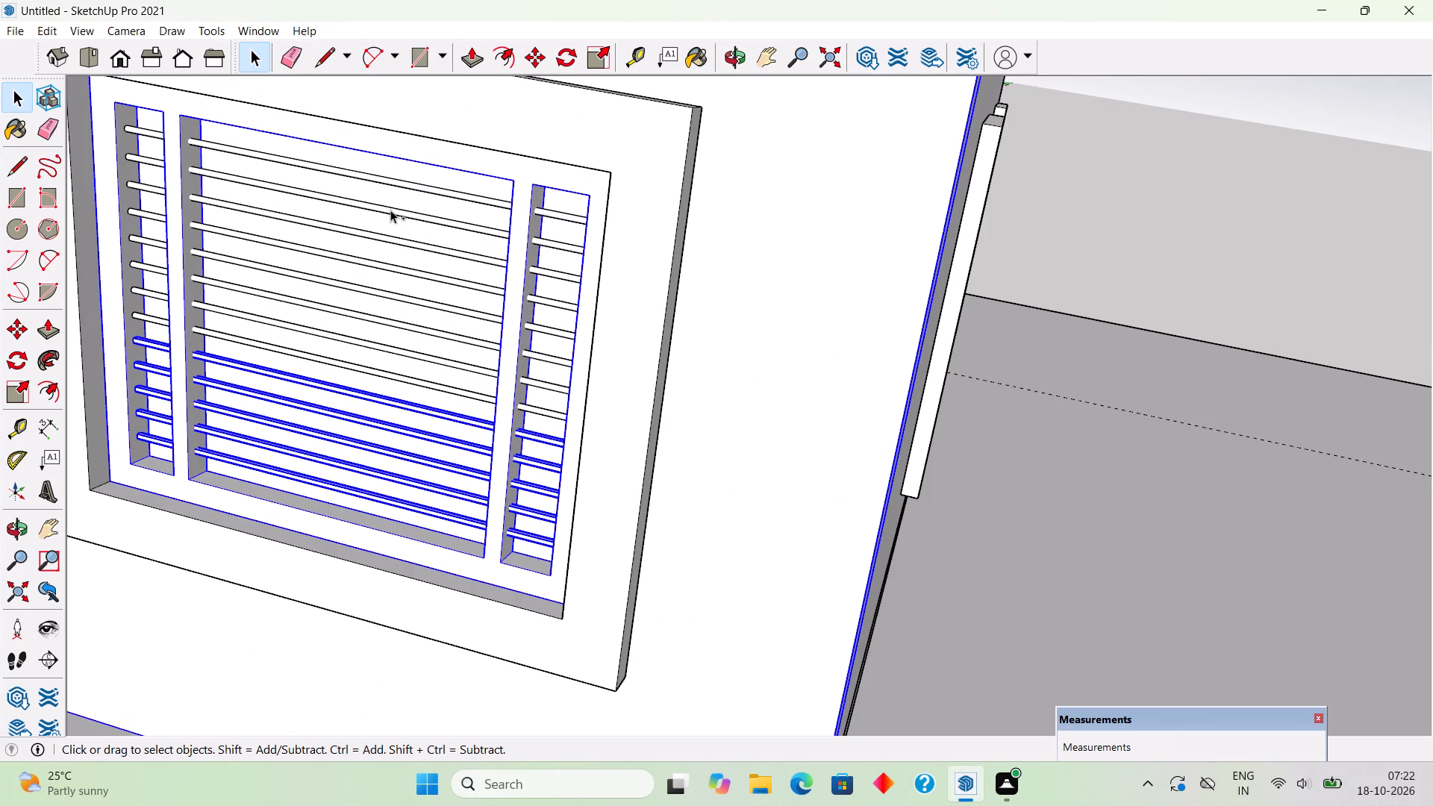
left_click(408, 187, "ctrl")
left_click(408, 213, "ctrl")
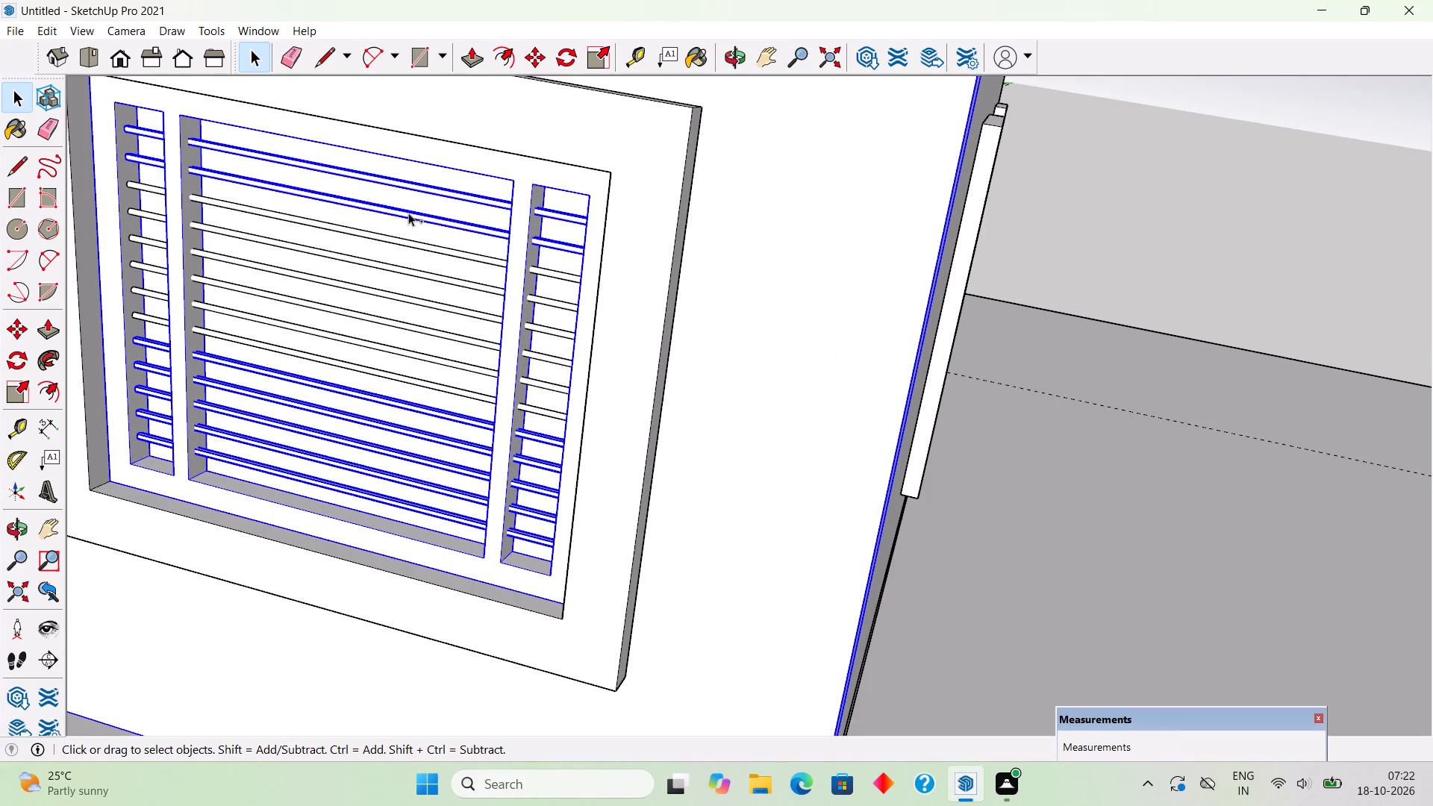
left_click(405, 243, "ctrl")
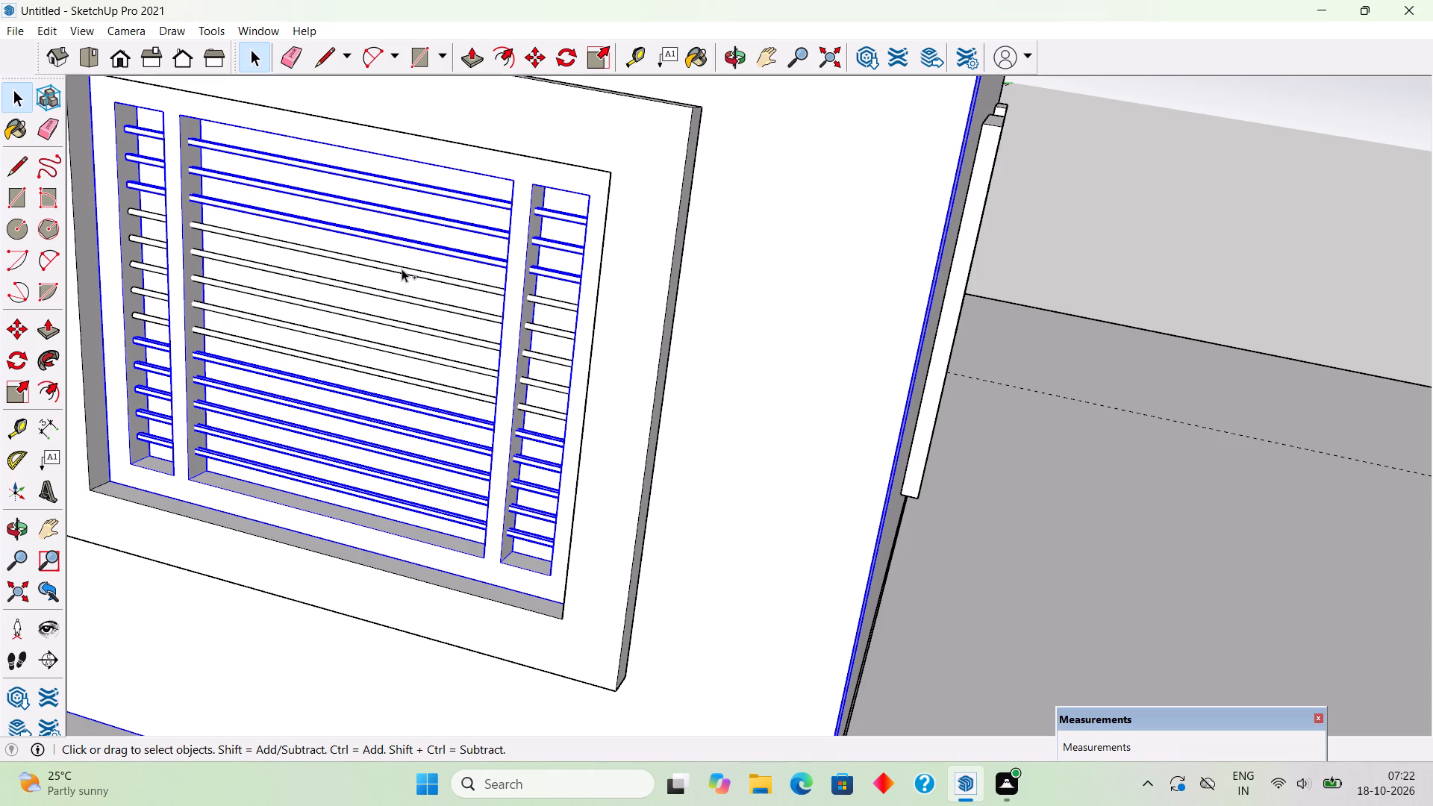
left_click(402, 269, "ctrl")
left_click(402, 300, "ctrl")
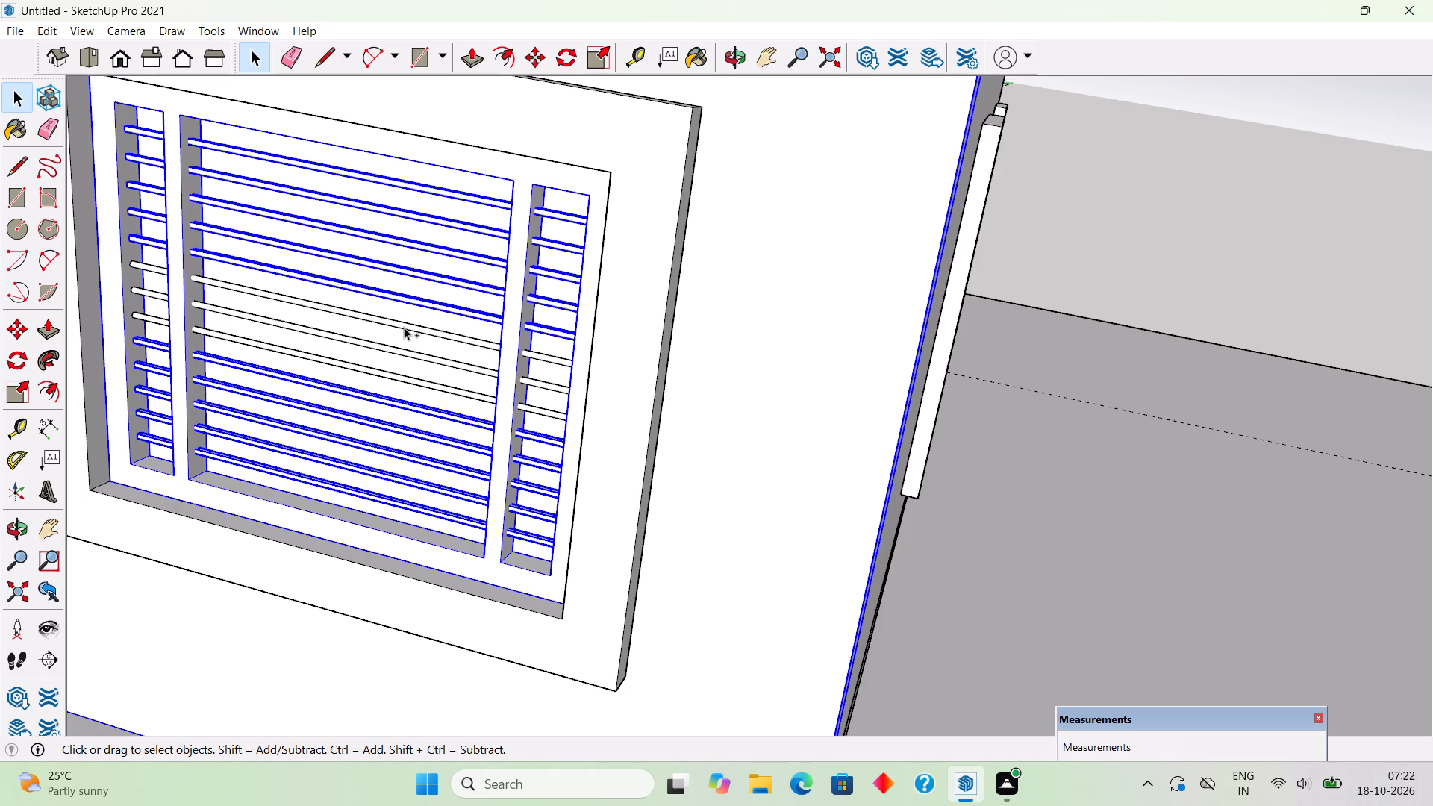
left_click(404, 325, "ctrl")
left_click(412, 354, "ctrl")
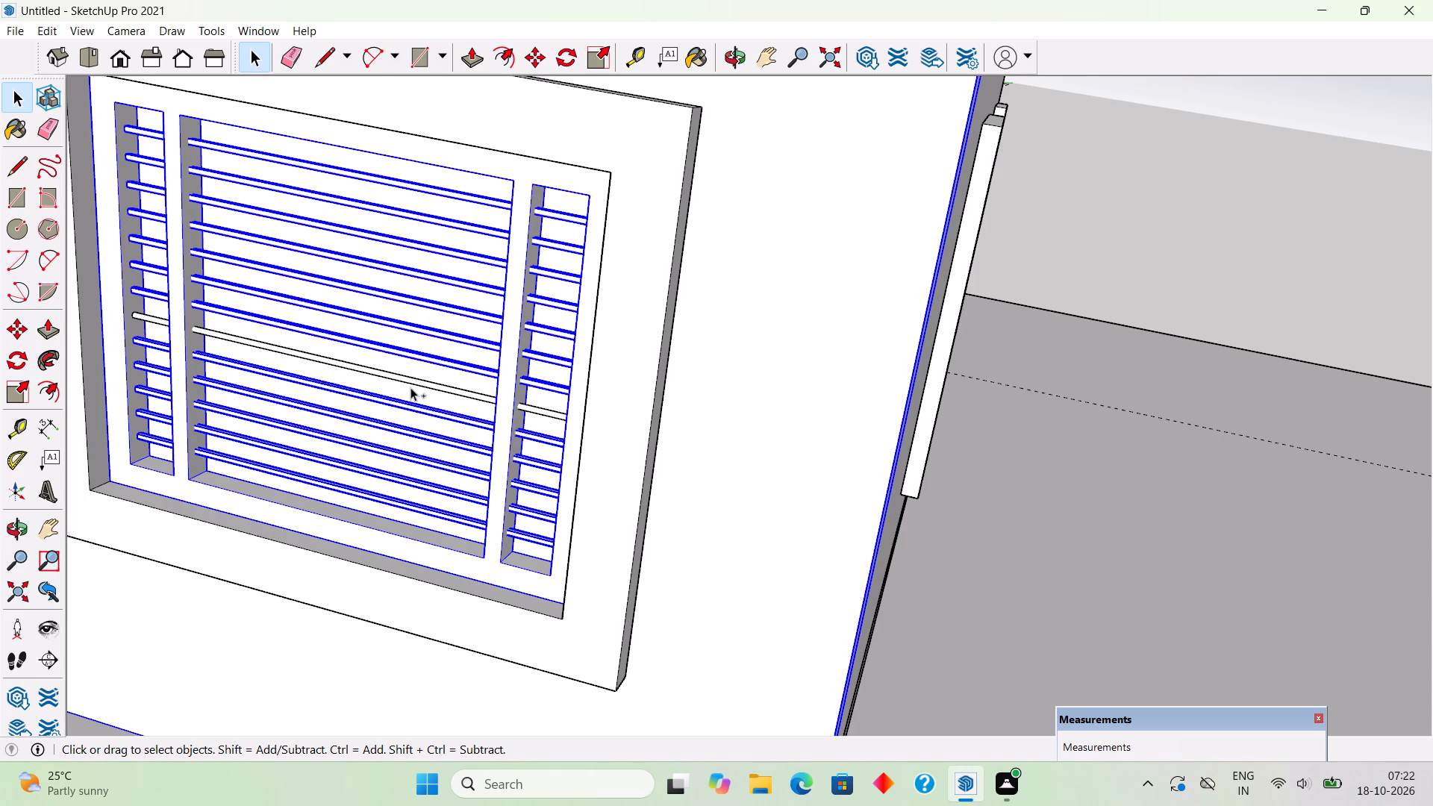
left_click(410, 379, "ctrl")
scroll(410, 379, "down", 4, "ctrl")
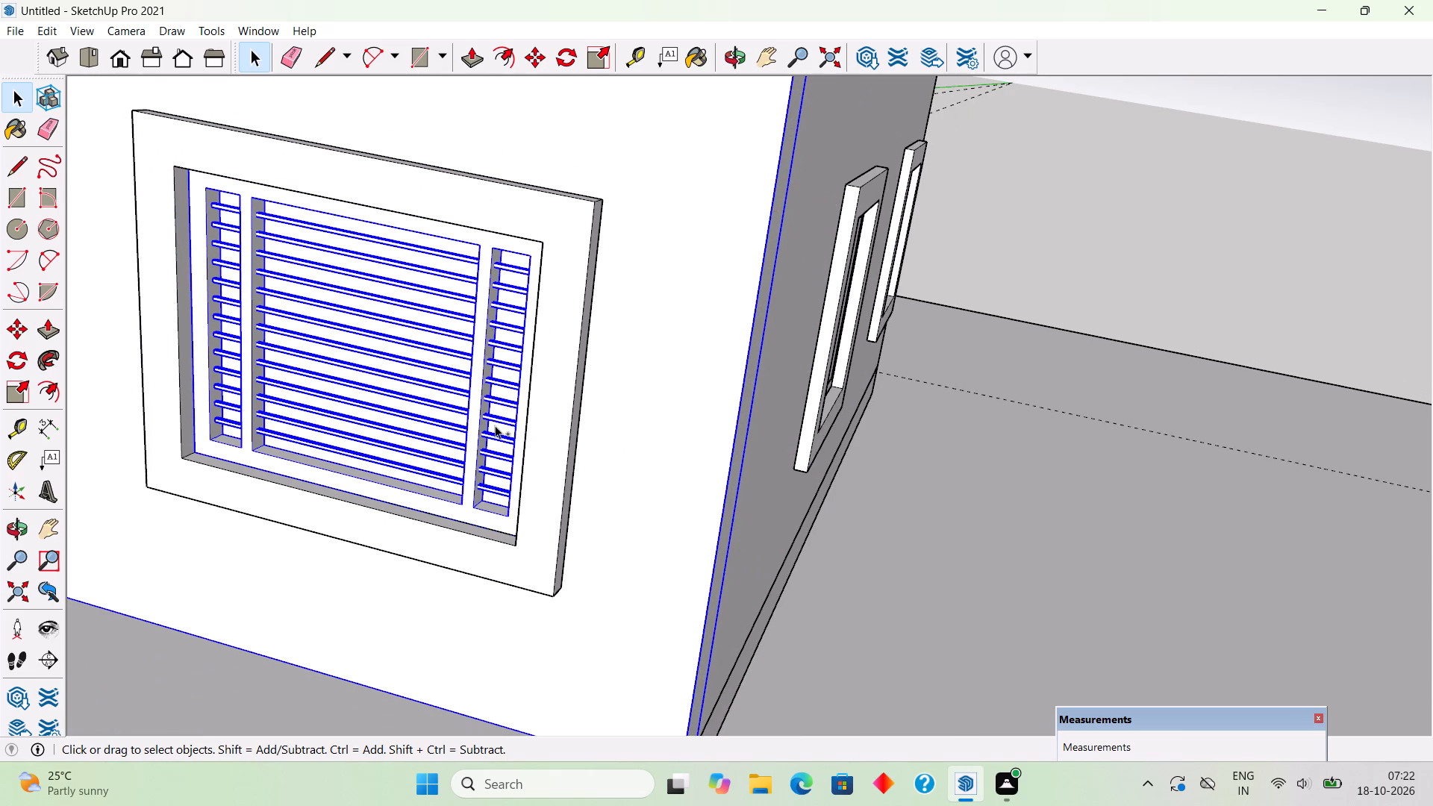
Add the louvred window's outer frame and the entrance door with its frame and handle to the selection.
left_click(562, 439, "ctrl")
scroll(543, 291, "down", 7, "ctrl")
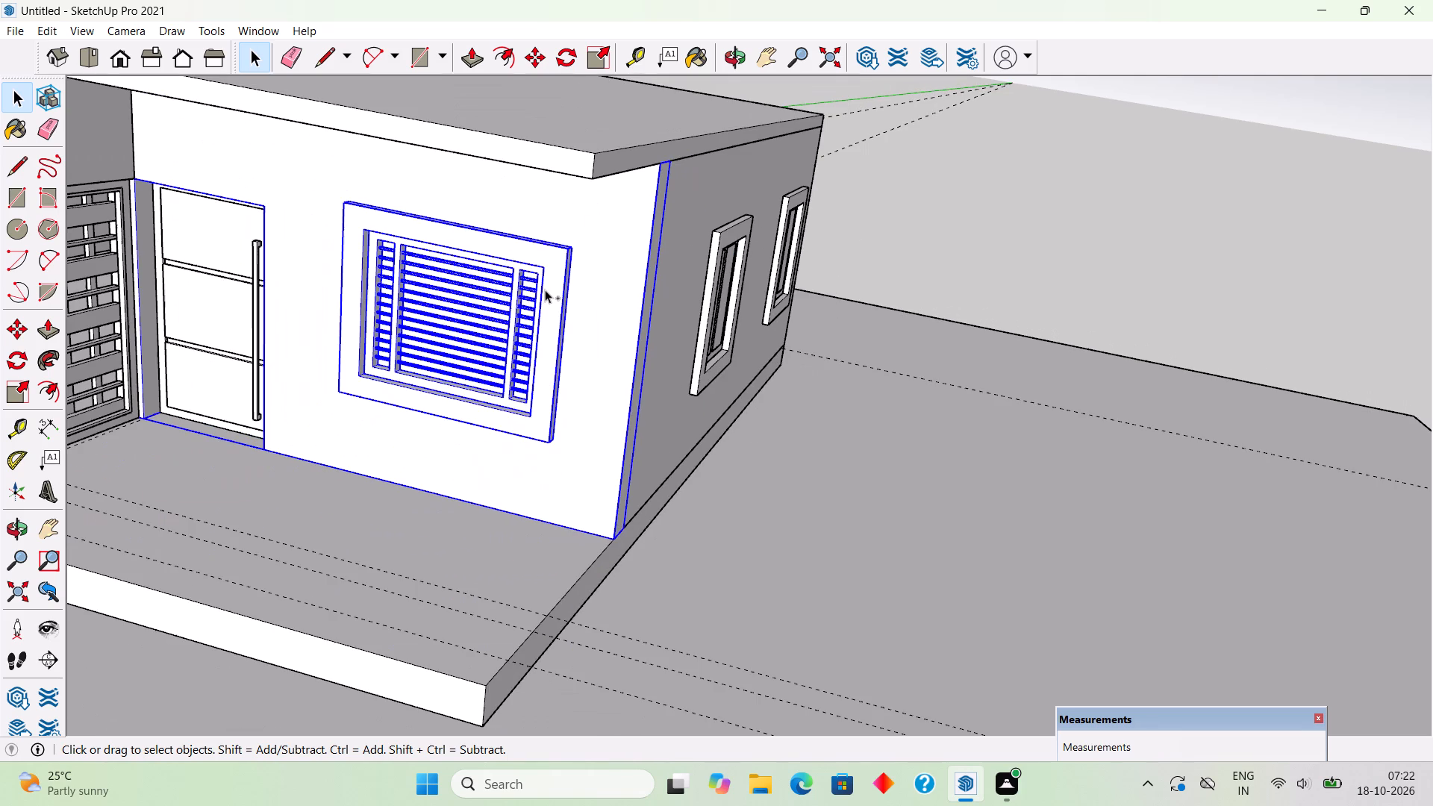
scroll(545, 290, "down", 1, "ctrl")
scroll(202, 316, "up", 6, "ctrl")
left_click(202, 314, "ctrl")
scroll(116, 255, "up", 3, "ctrl")
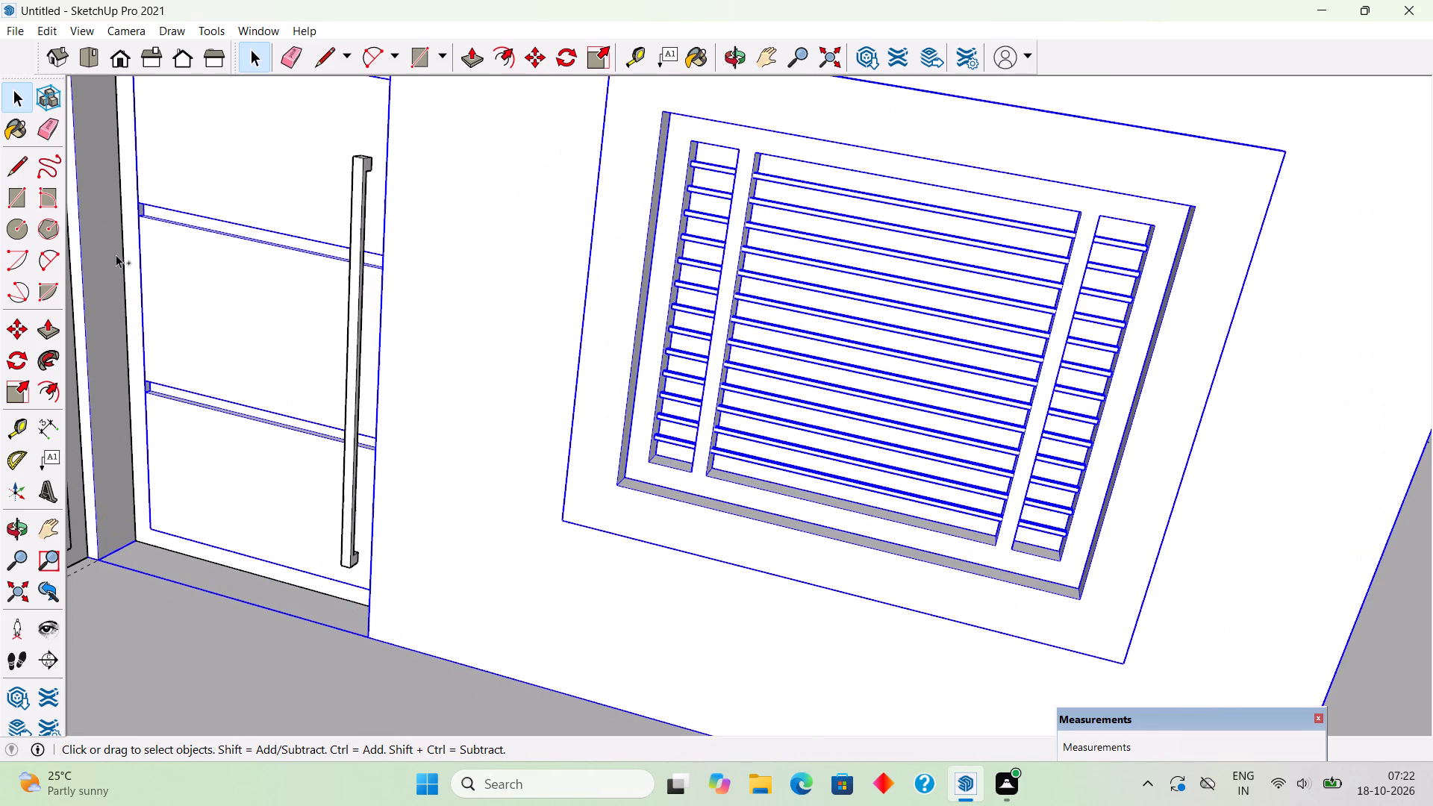
left_click(130, 271, "ctrl")
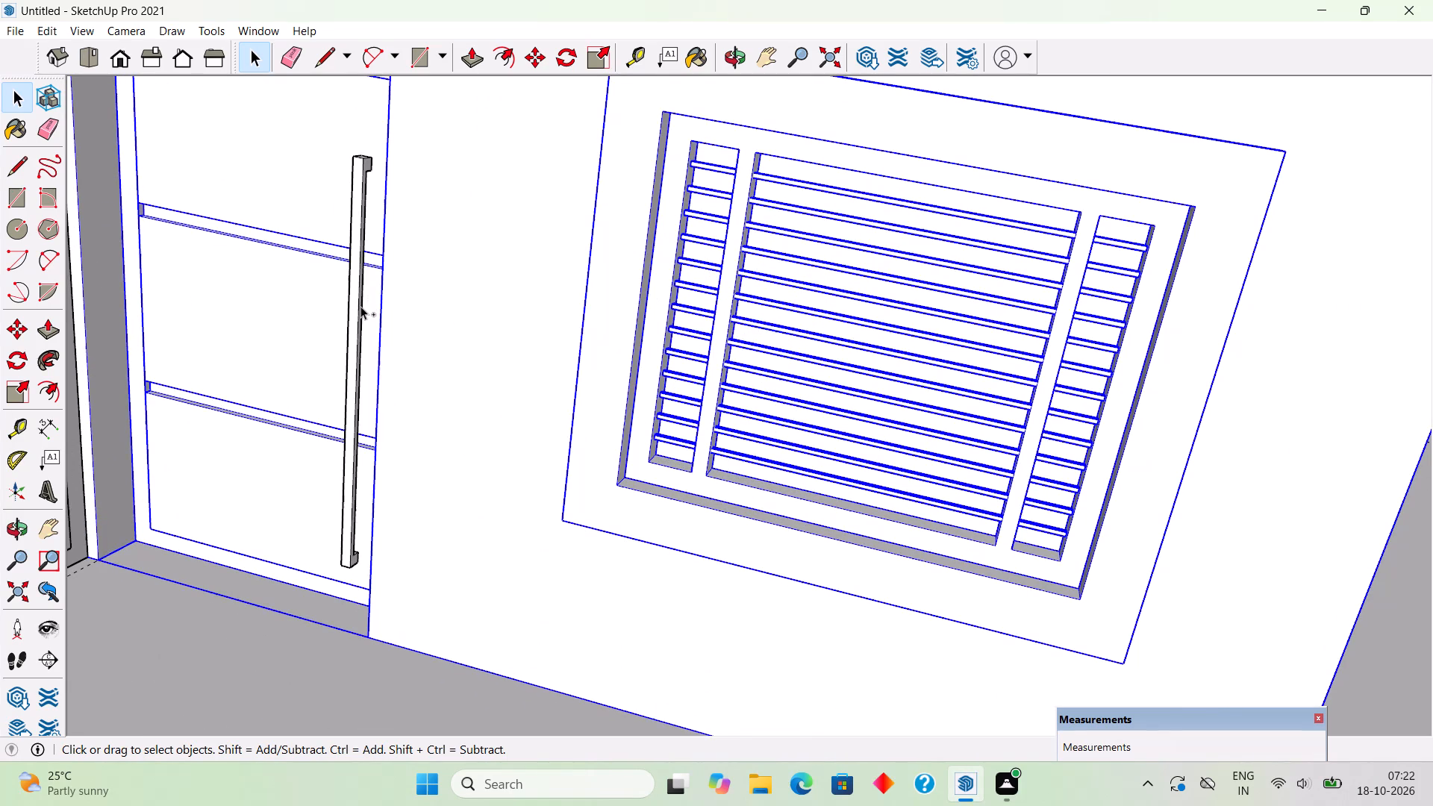
left_click(360, 306, "ctrl")
Add the wall around the entrance lattice screen, the lattice itself and its frames to the selection.
scroll(360, 307, "down", 8, "ctrl")
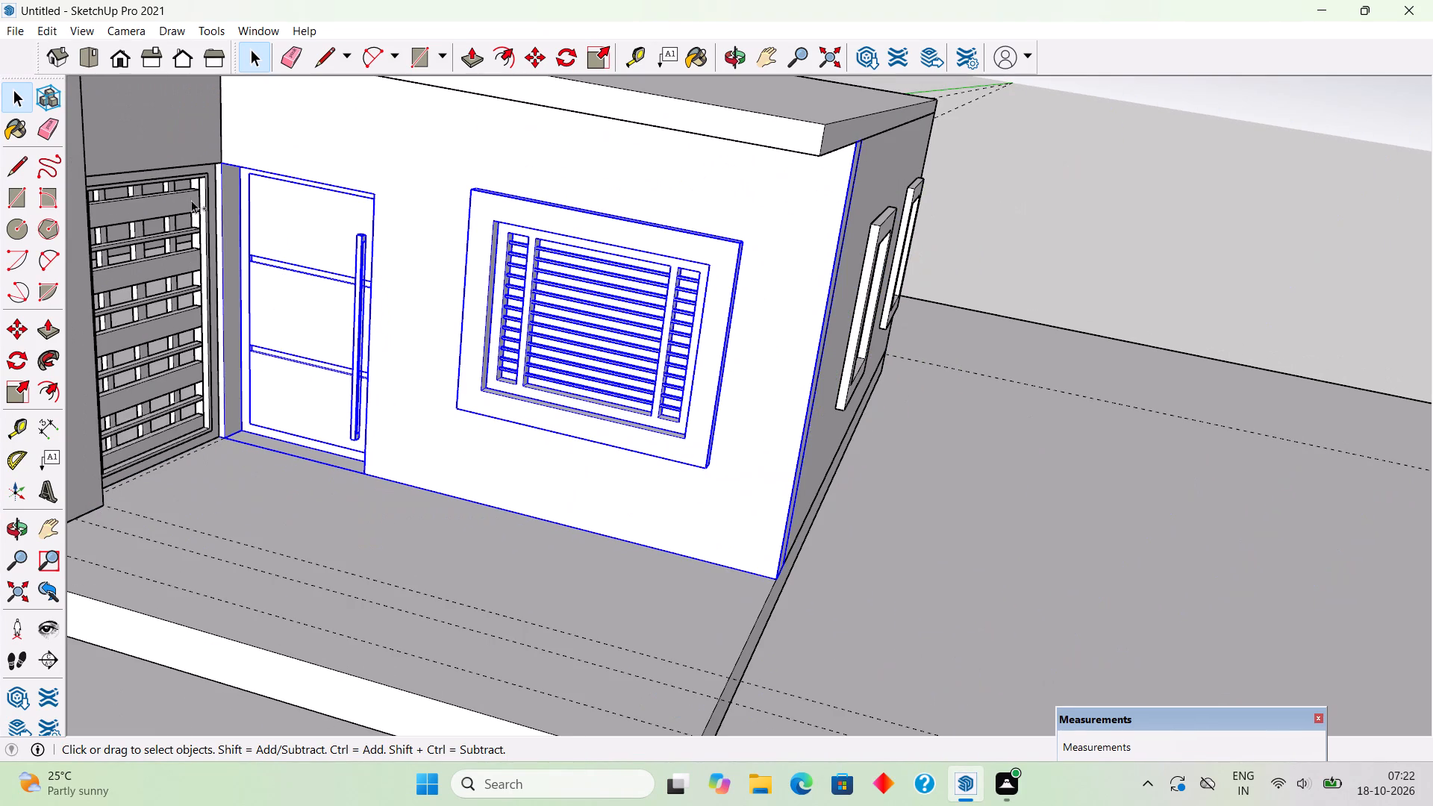
scroll(188, 146, "up", 4, "ctrl")
left_click(188, 146, "ctrl")
scroll(190, 190, "up", 11, "ctrl")
left_click(193, 182, "ctrl")
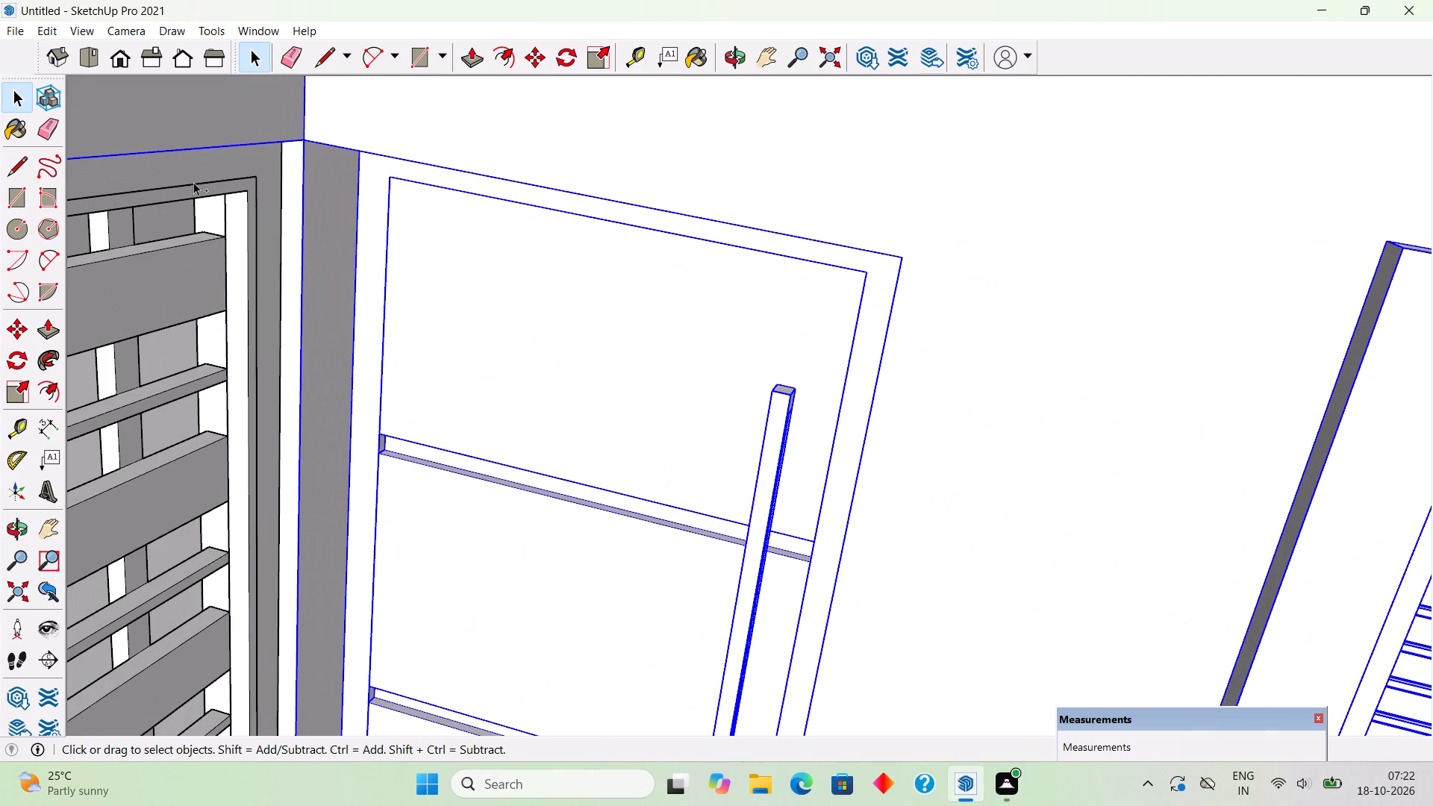
left_click(104, 234, "ctrl")
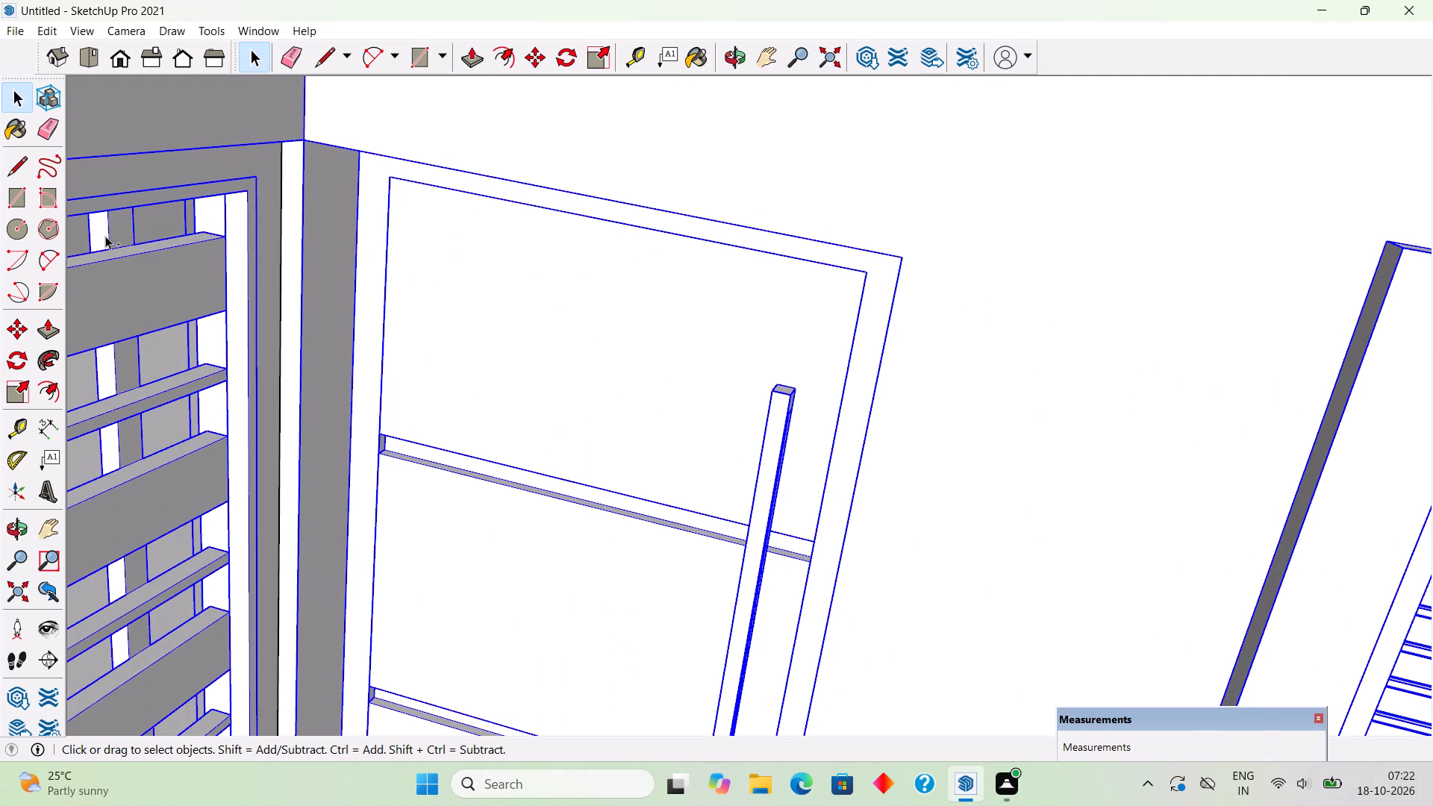
left_click(282, 216, "ctrl")
scroll(282, 216, "down", 15, "ctrl")
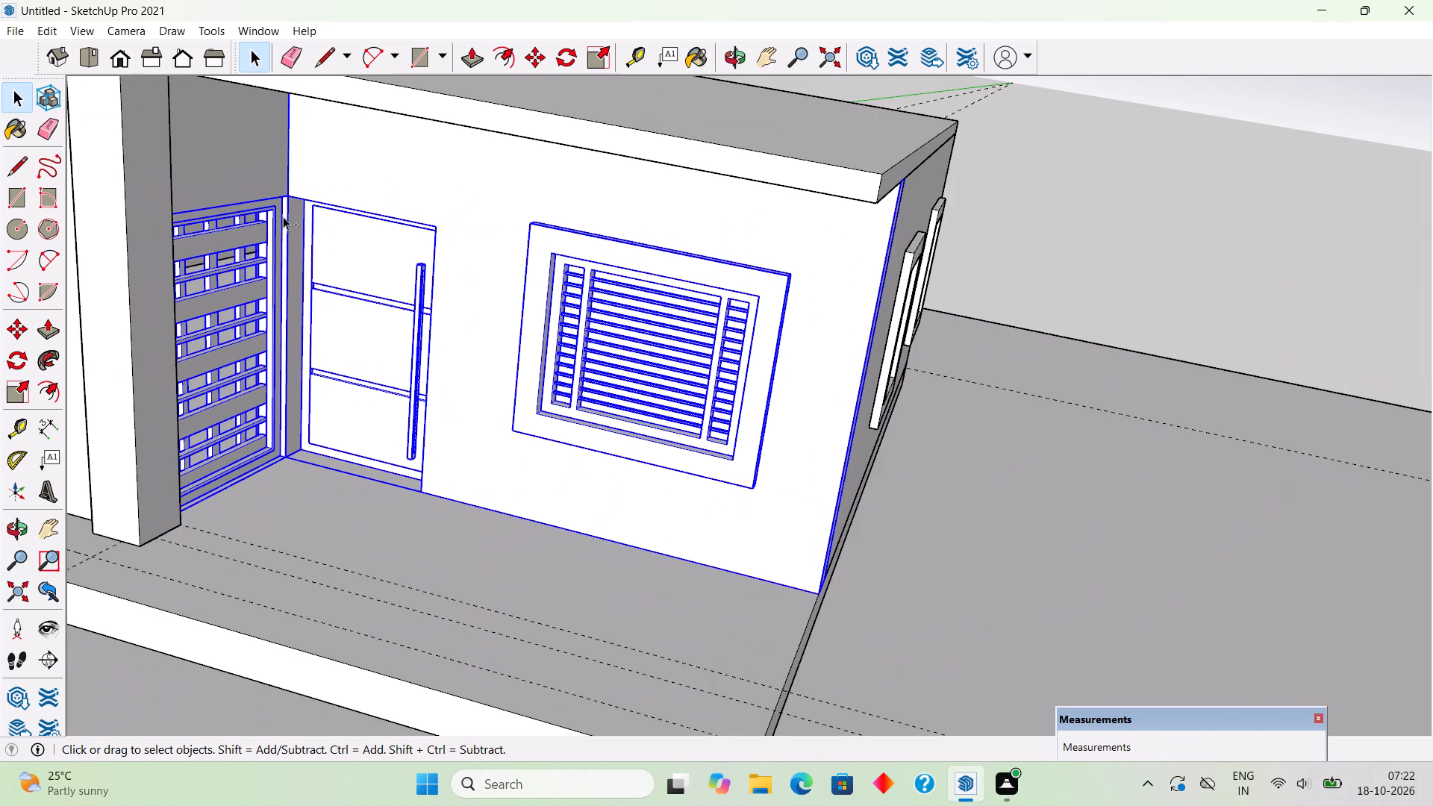
Copy the selected walls, louvred window, door and lattice screen straight up 10' 6" onto the top of the roof slab, then deselect.
middle_click_drag(252, 238, 131, 198, "ctrl")
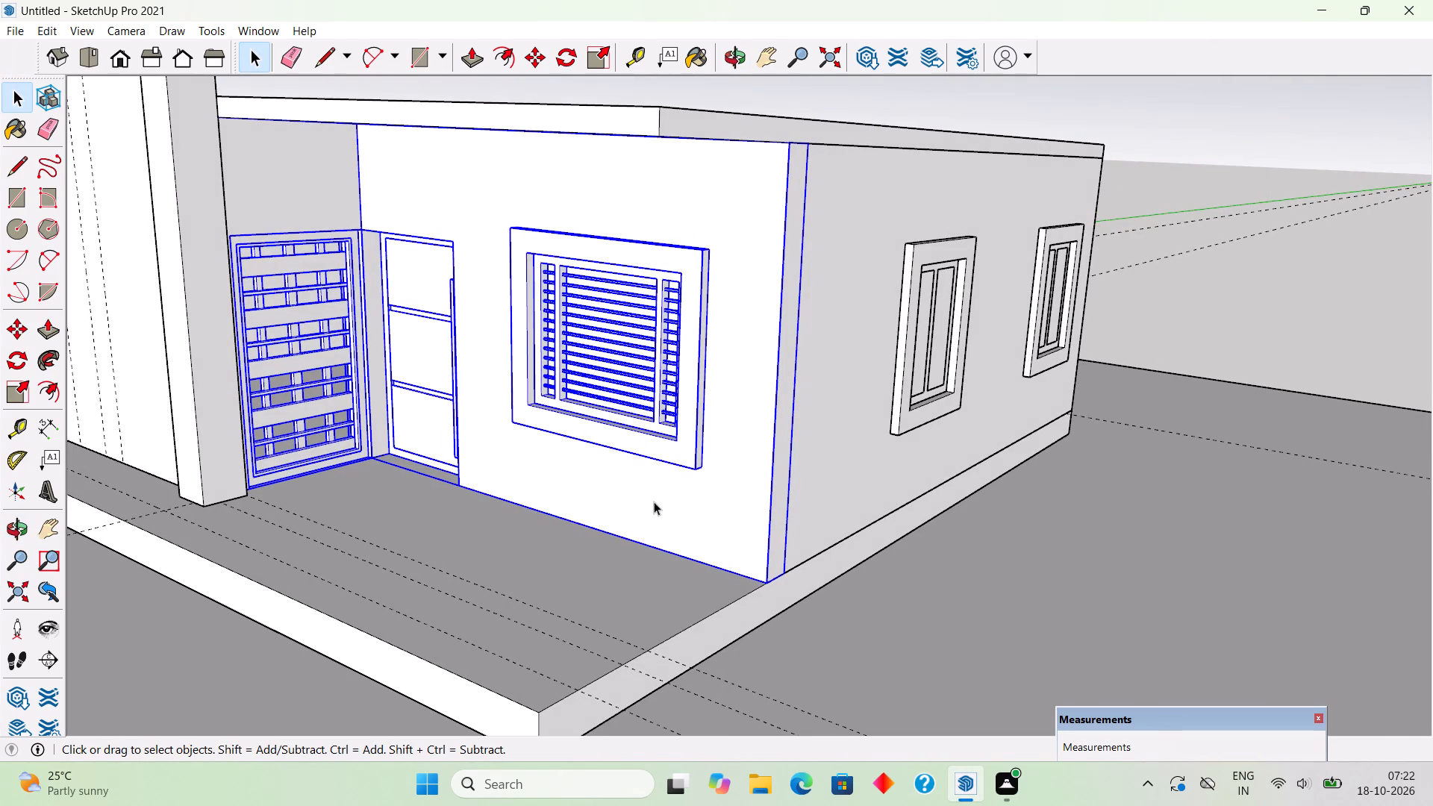
key("m")
left_click(765, 583)
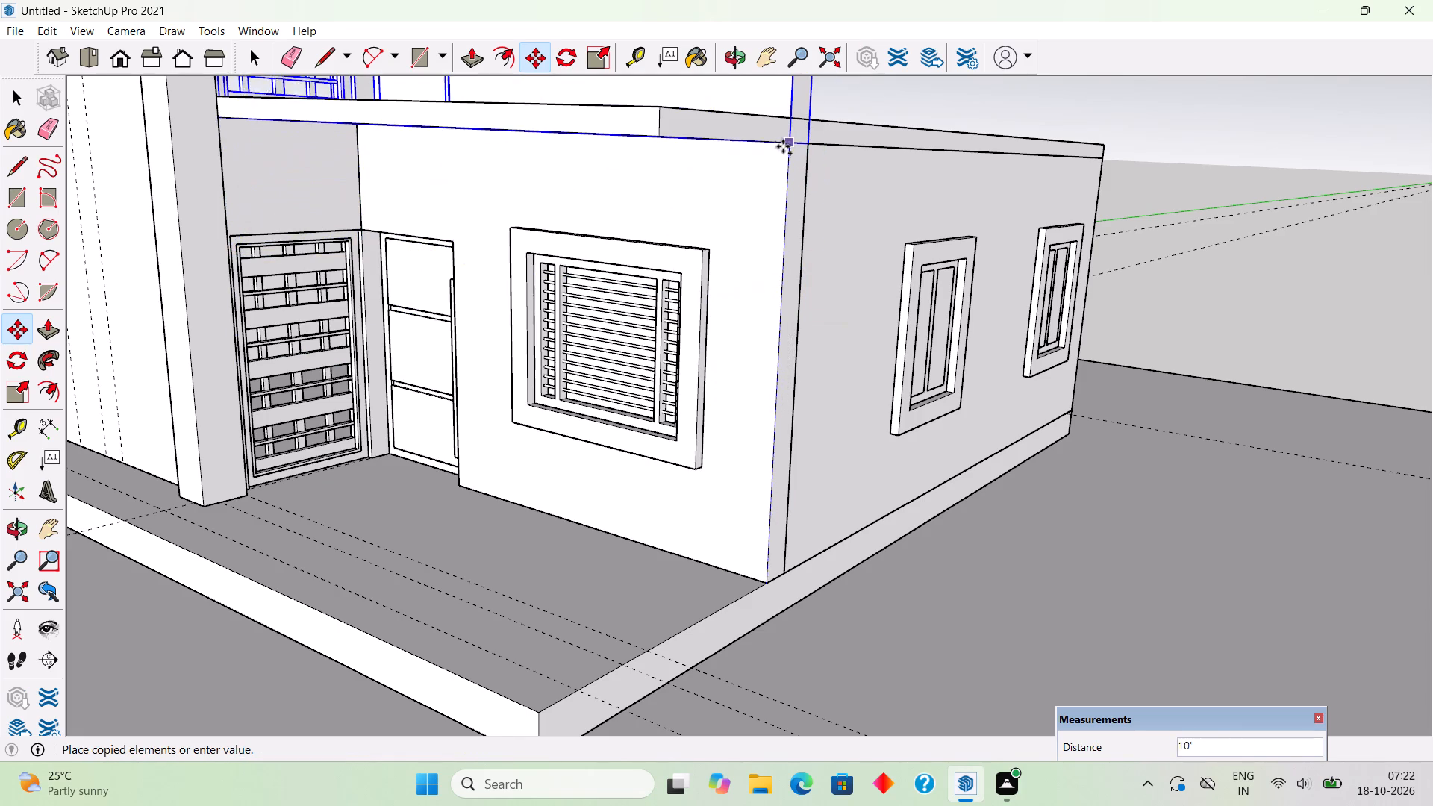
scroll(792, 113, "up", 4)
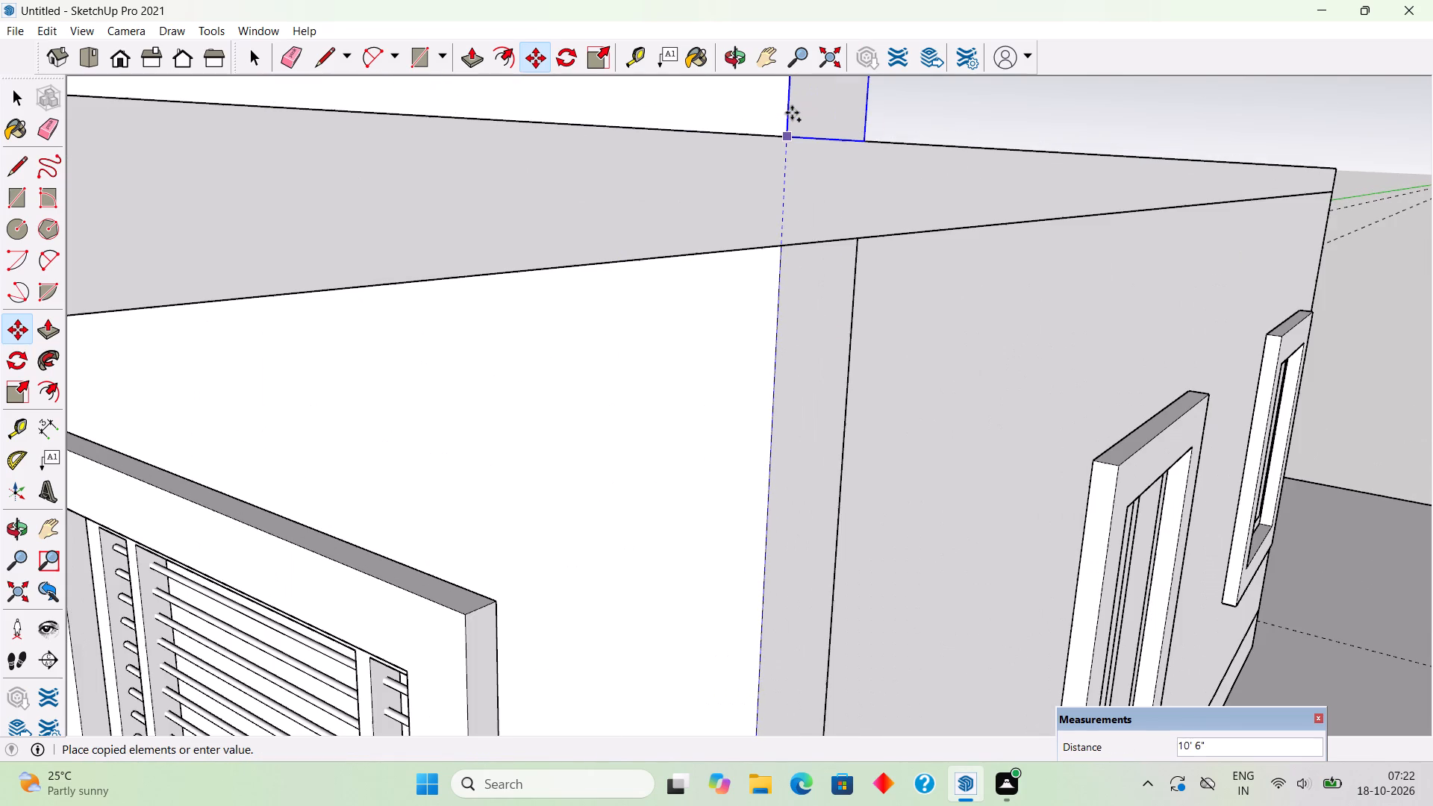
left_click(792, 113)
key("space")
scroll(792, 113, "down", 9)
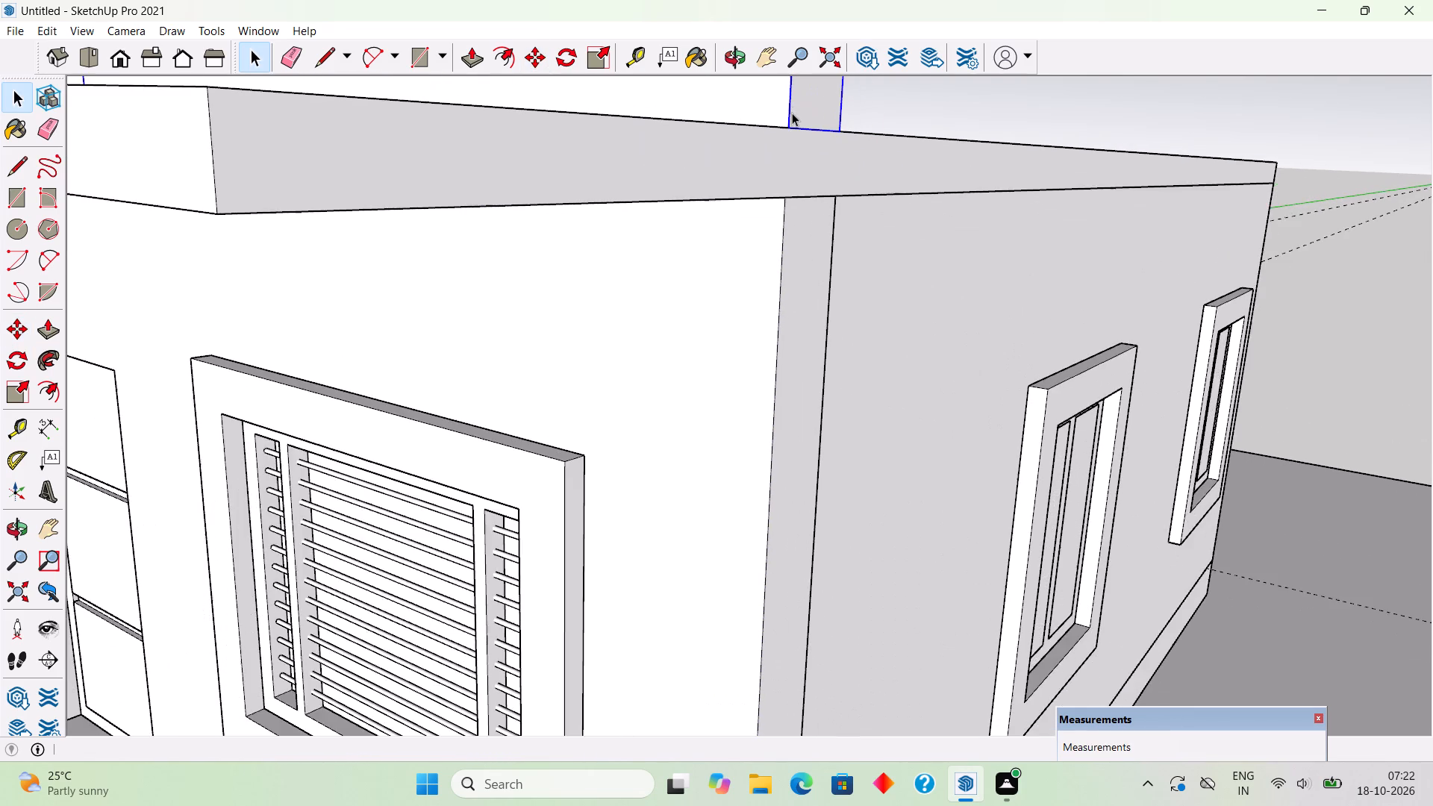
scroll(792, 113, "down", 2)
scroll(792, 113, "down", 19)
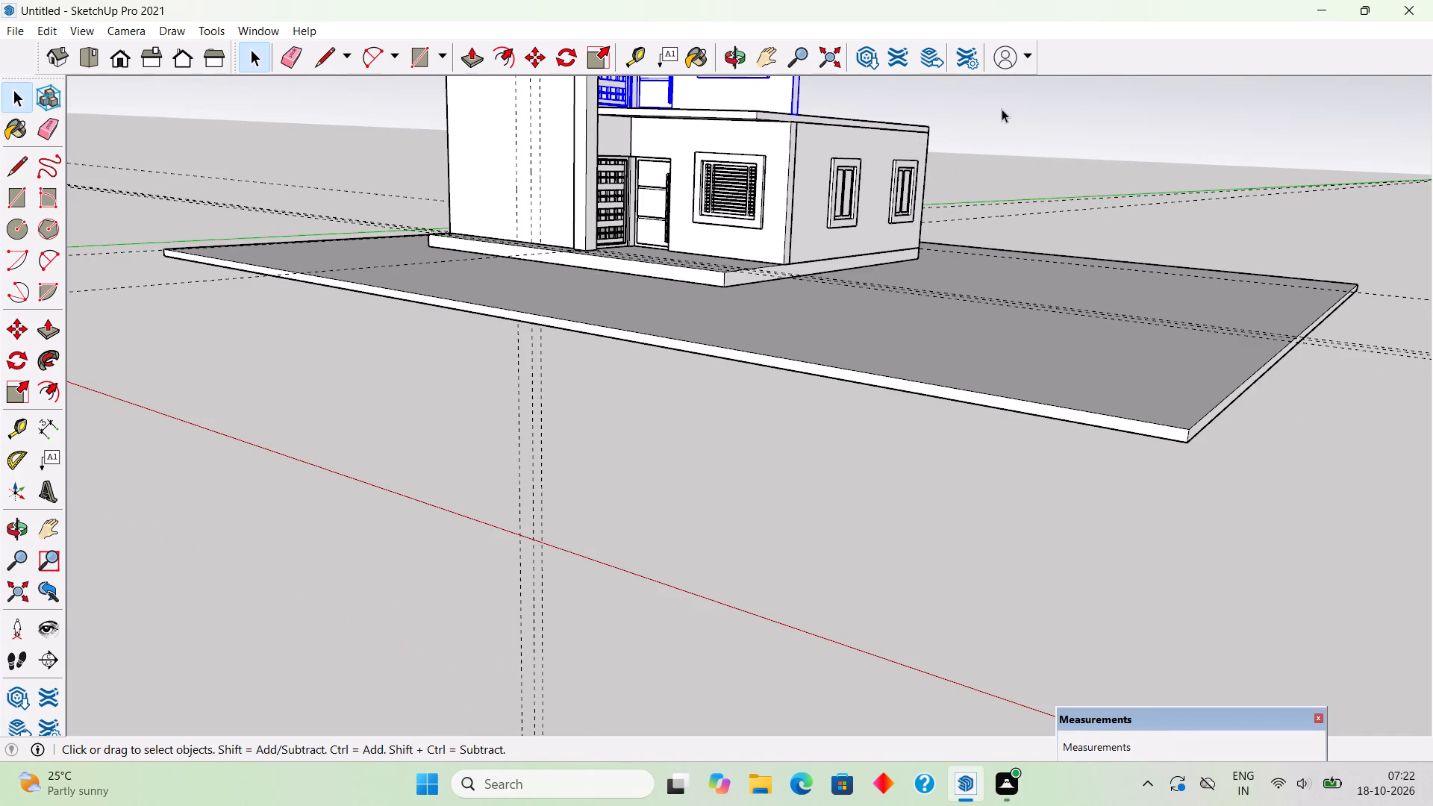
left_click(1002, 109)
Push/Pull the roof slab's side face above the two-window wall inward by 9", working inside the slab's group.
scroll(850, 293, "down", 11)
middle_click_drag(746, 279, 852, 310)
scroll(785, 92, "up", 3)
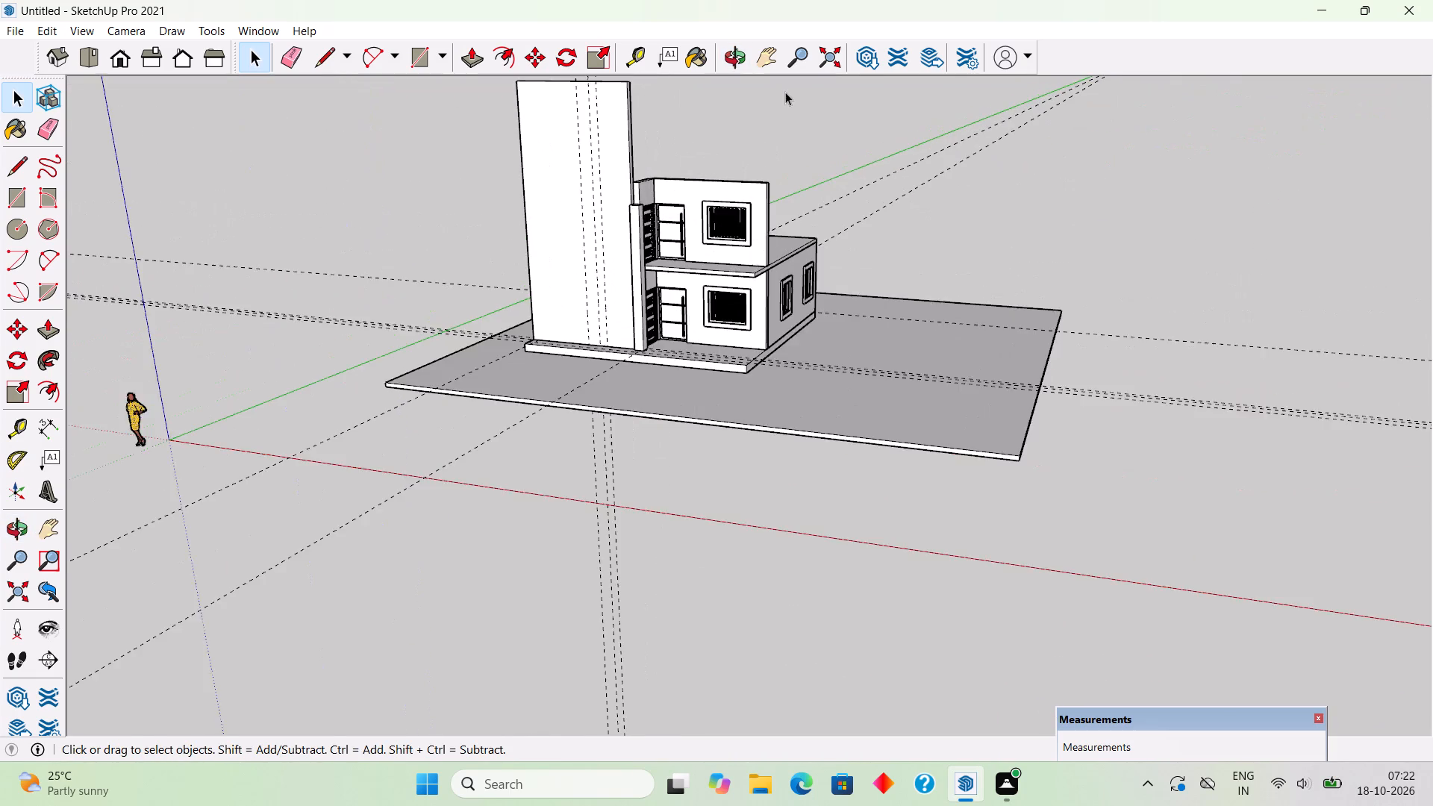
scroll(785, 92, "up", 11)
middle_click_drag(700, 129, 563, 122)
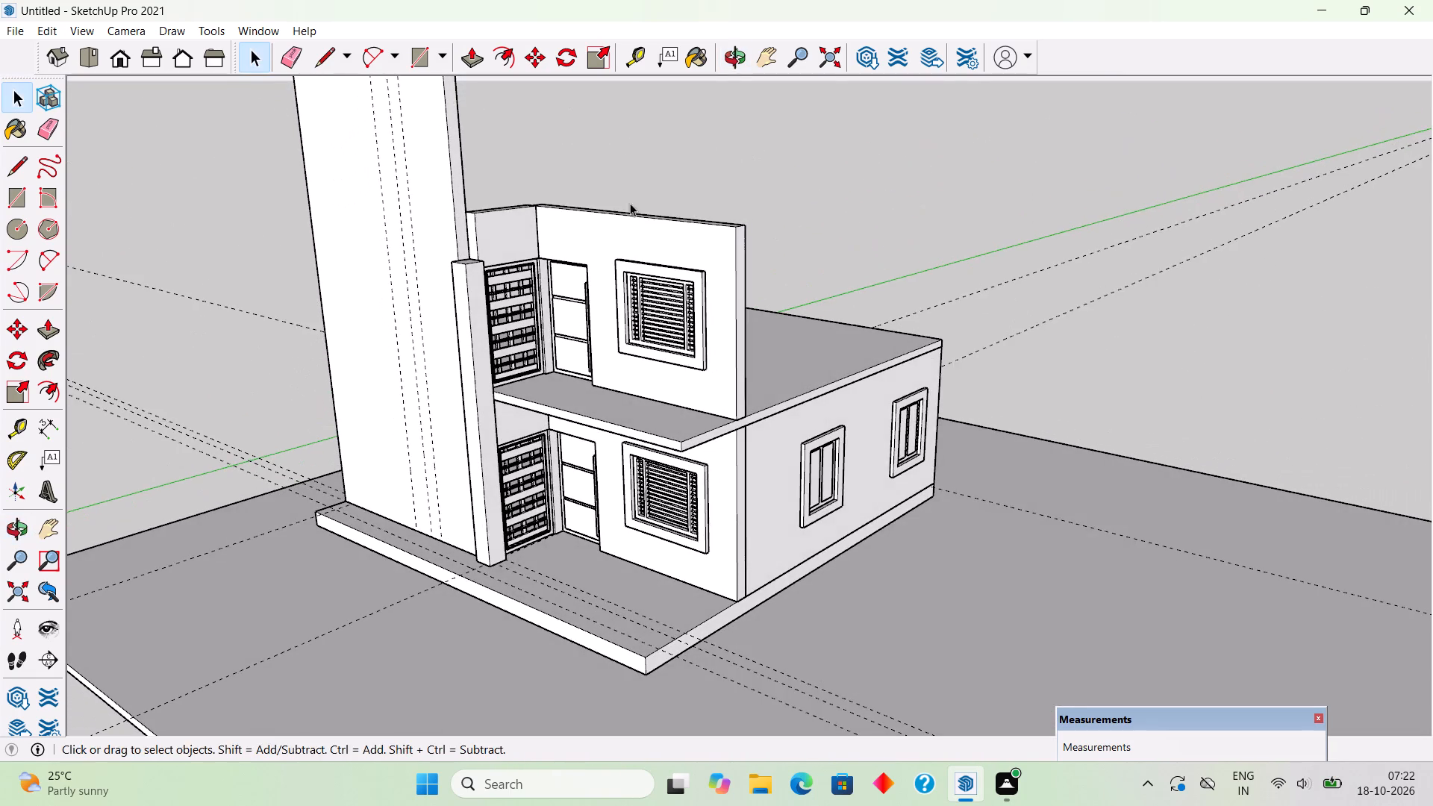
middle_click_drag(631, 186, 570, 160)
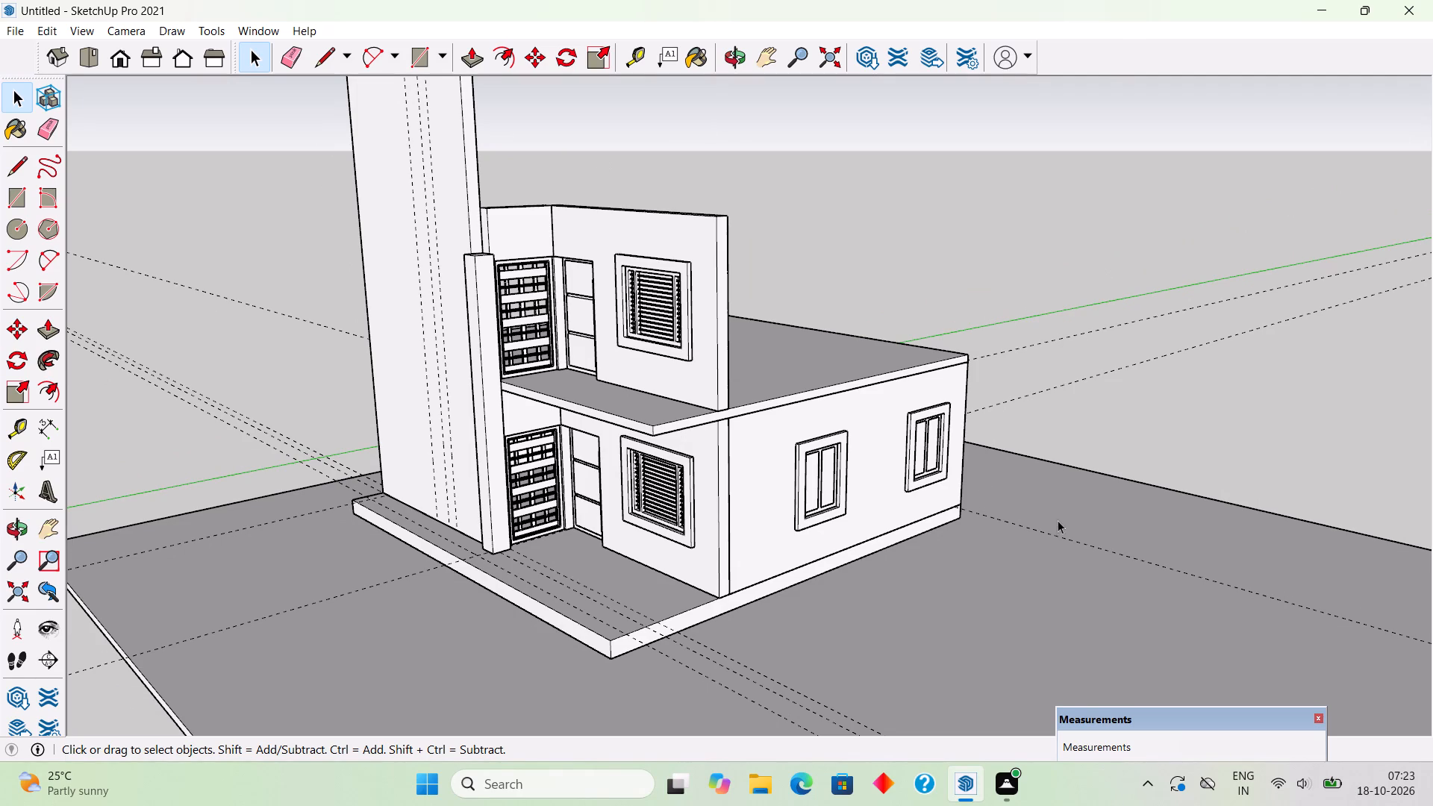
scroll(920, 429, "up", 6)
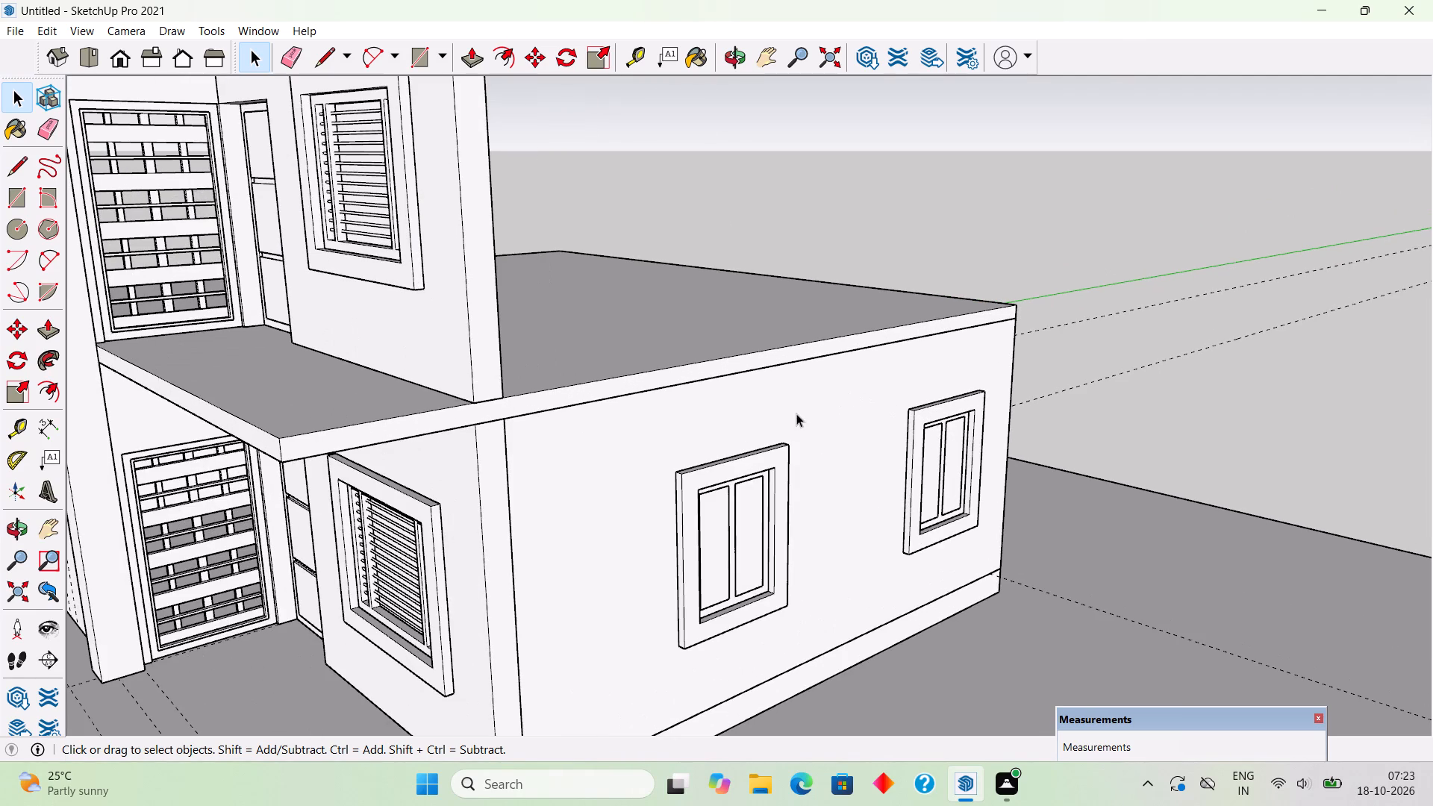
left_click(796, 413)
left_click(796, 413)
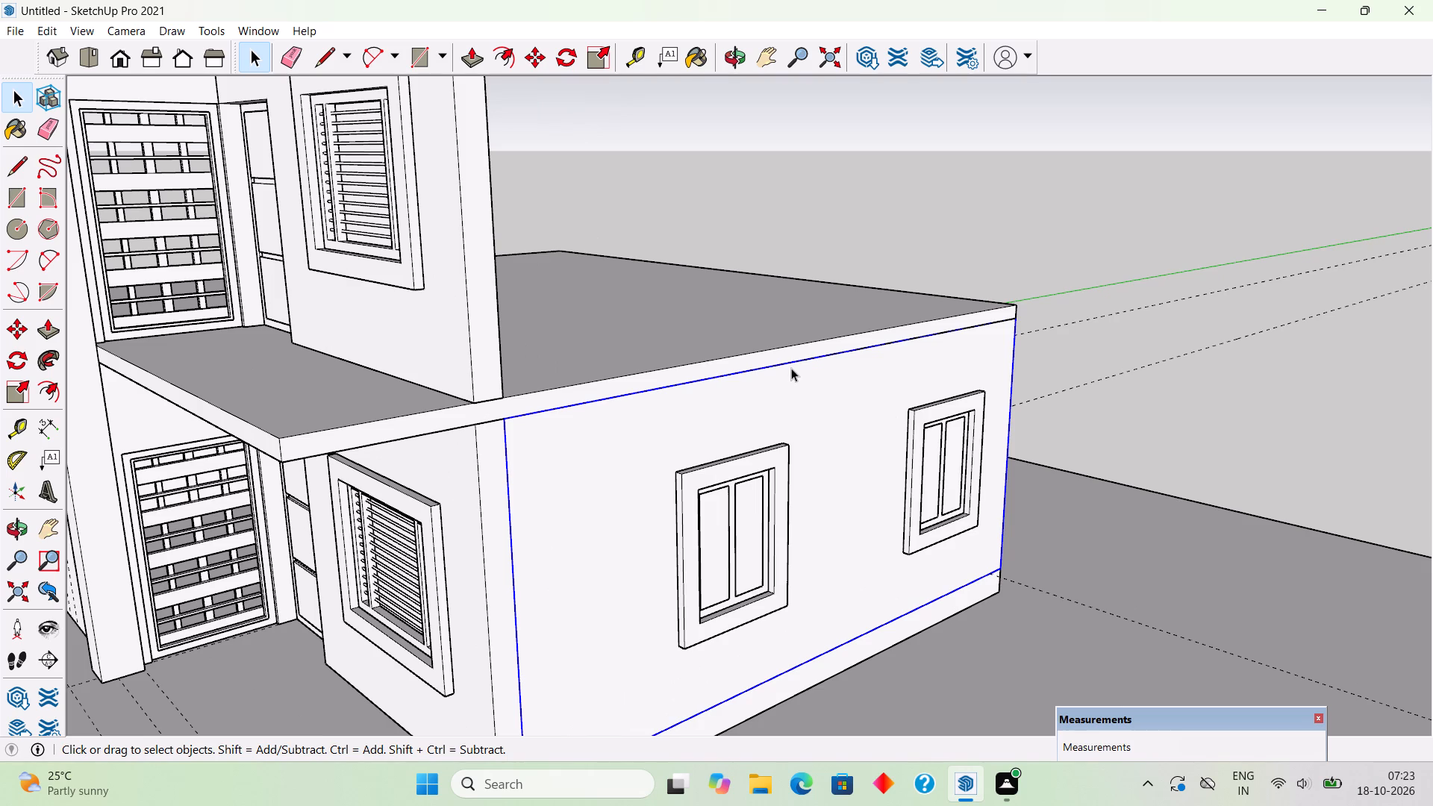
triple_click(779, 352)
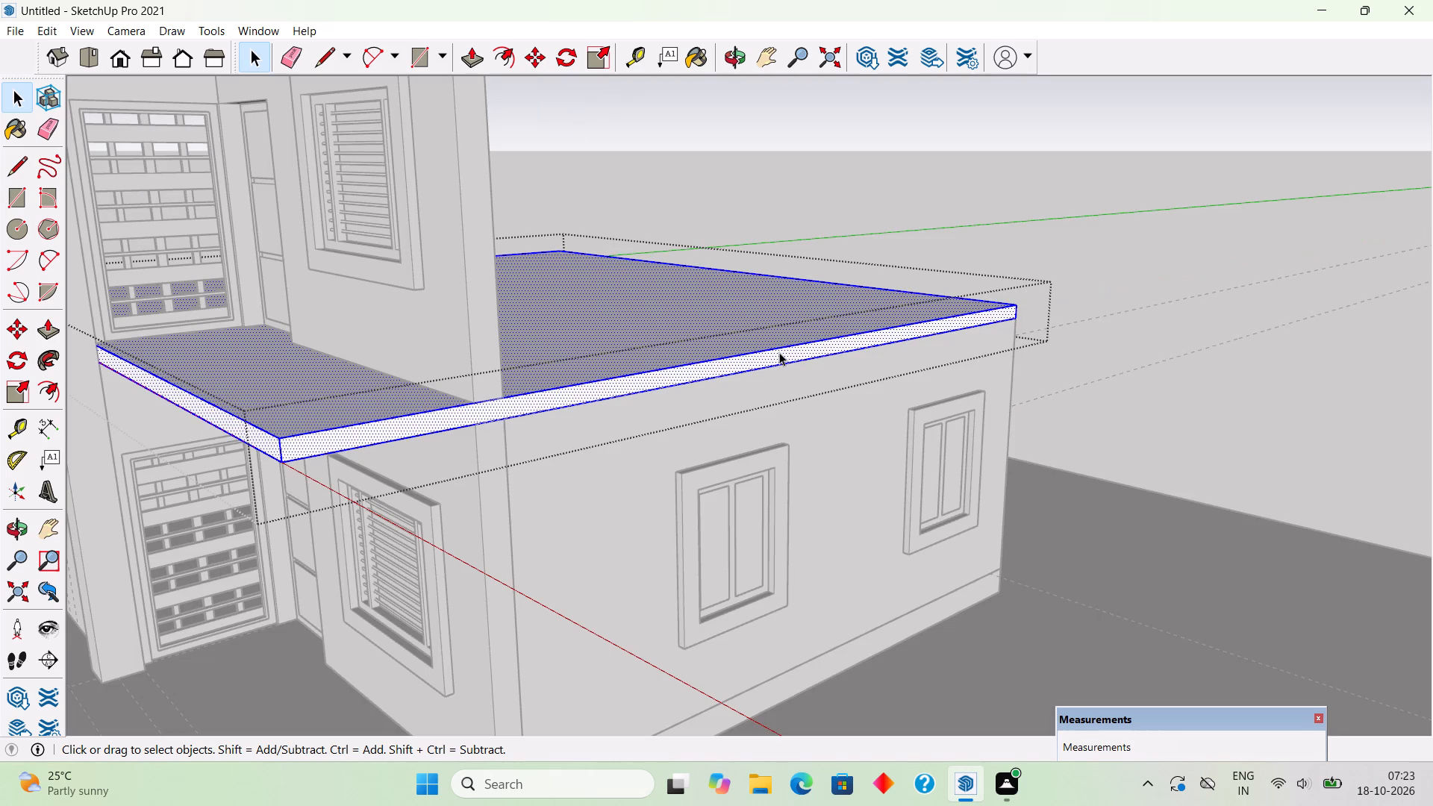
key("p")
left_click(779, 352)
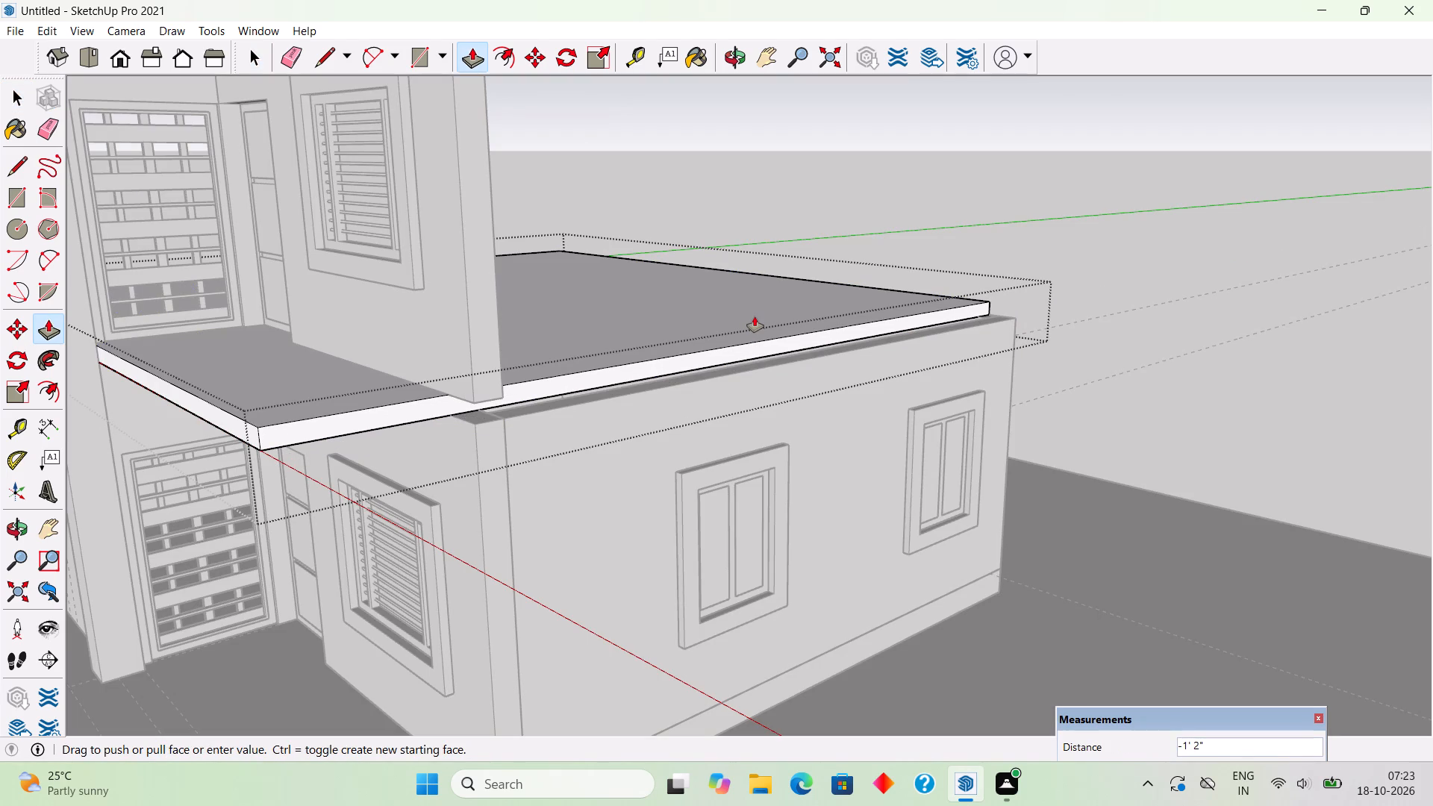
type("9\"")
key("Return")
key("space")
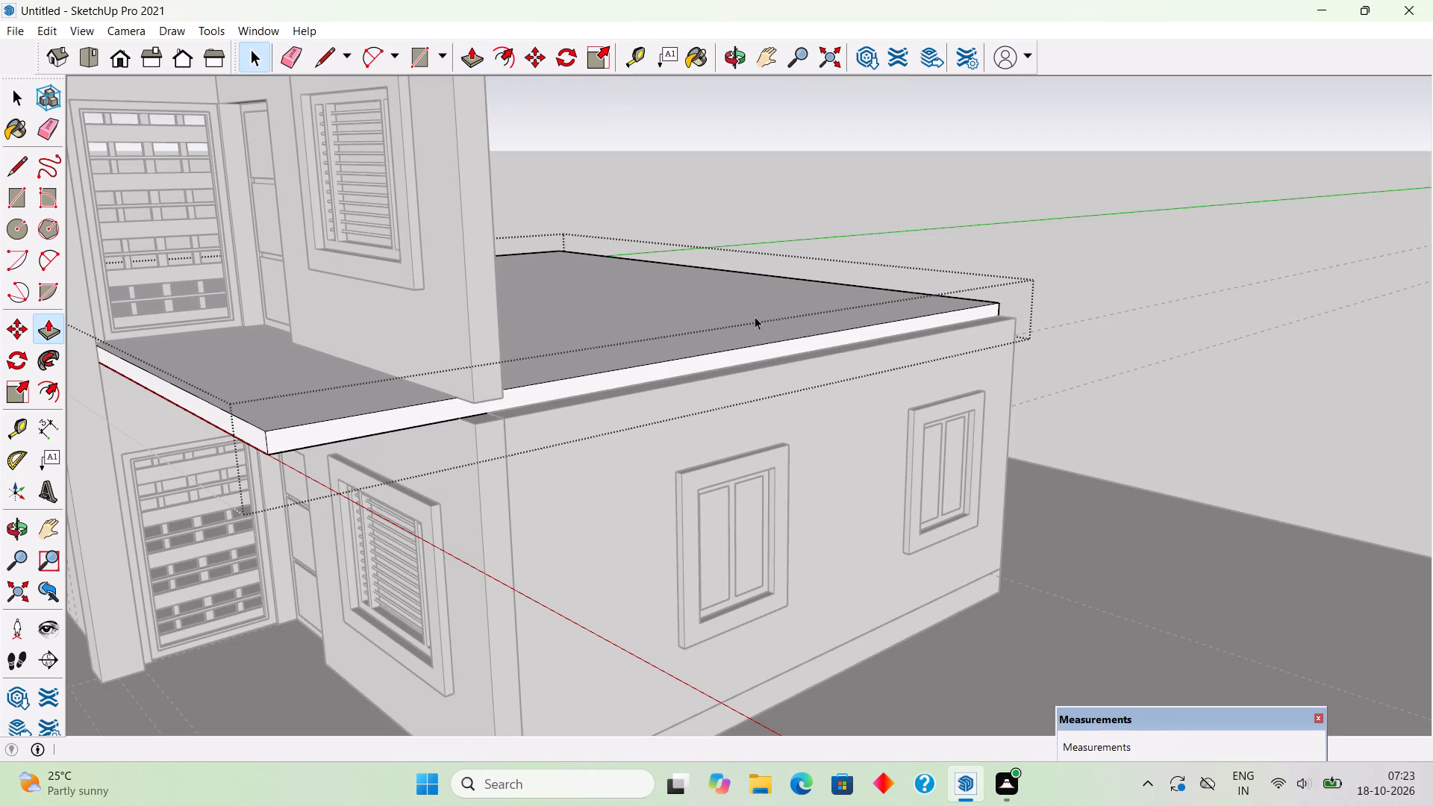
scroll(775, 354, "down", 5)
left_click(849, 156)
Open the two-window side wall's group and start Push/Pull for the wall's top face.
middle_click_drag(815, 274, 811, 311)
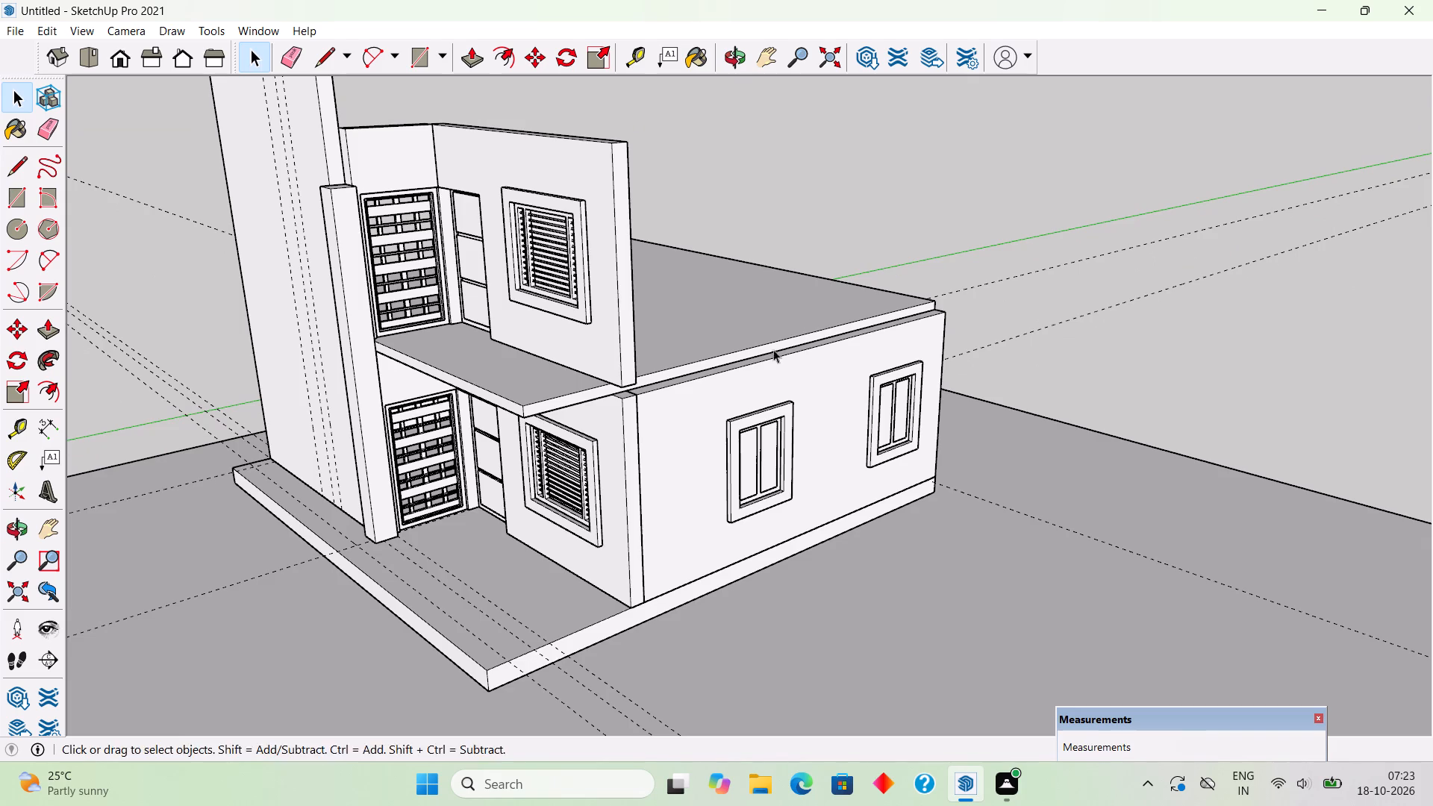
middle_click_drag(771, 352, 693, 434)
scroll(701, 412, "down", 1)
scroll(732, 422, "up", 6)
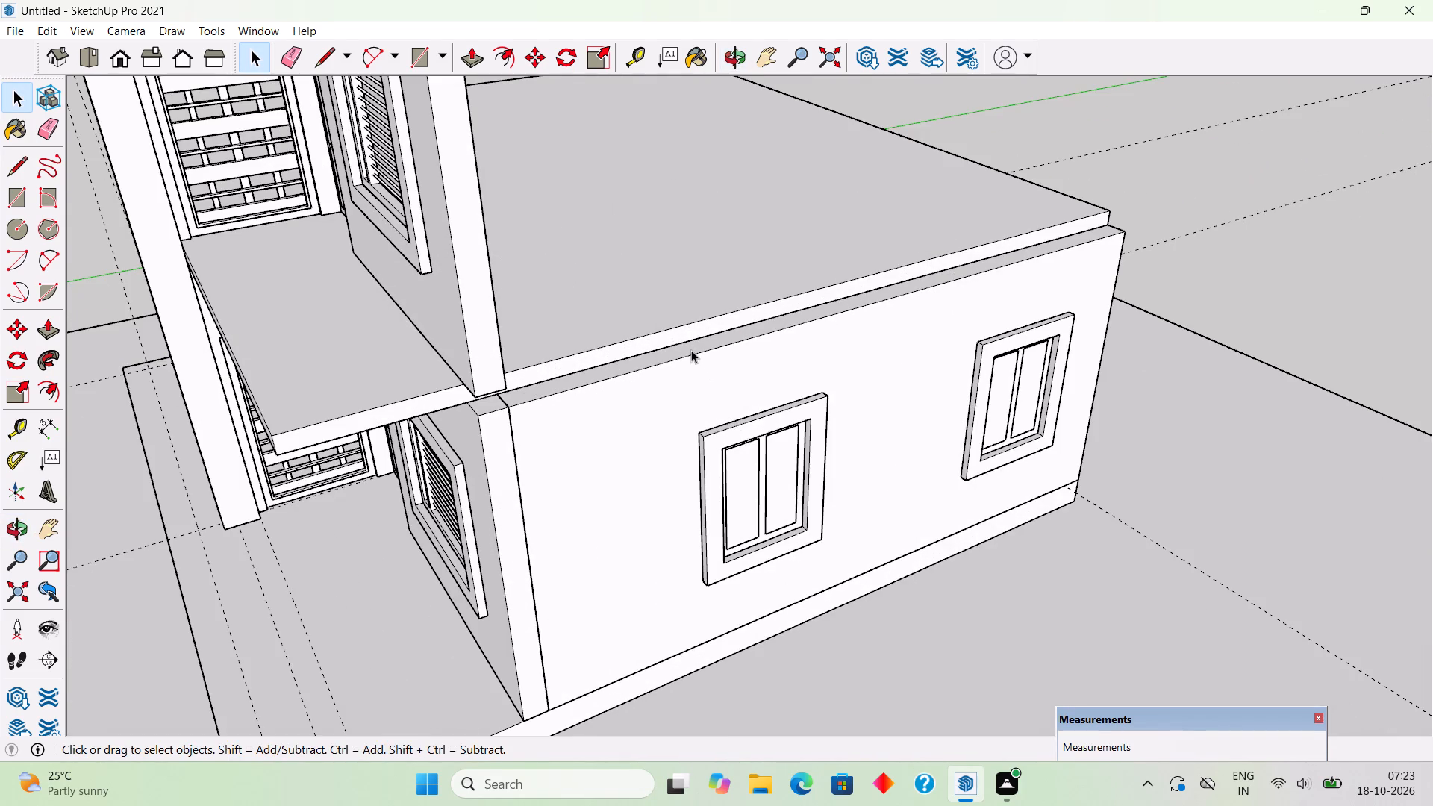
triple_click(691, 350)
key("p")
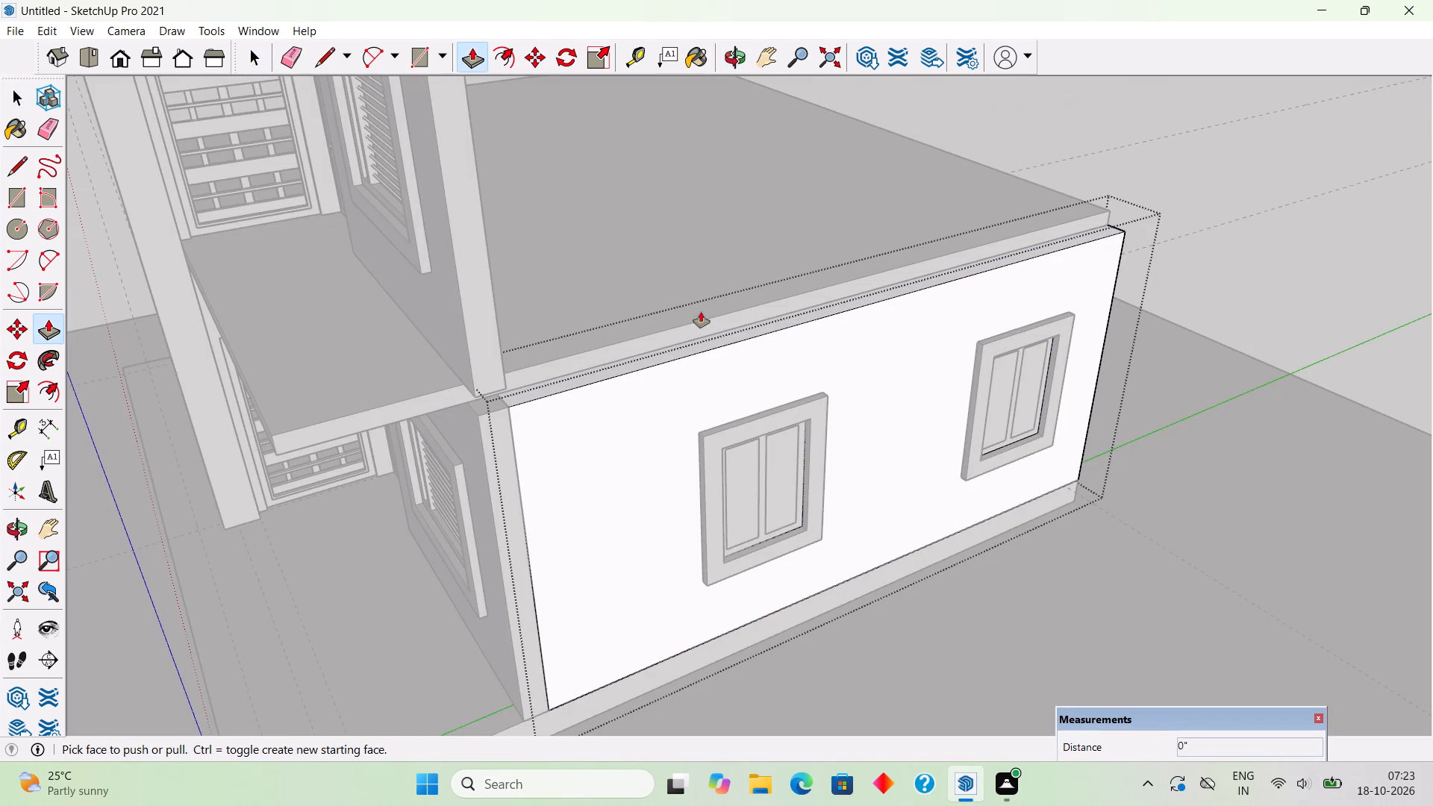
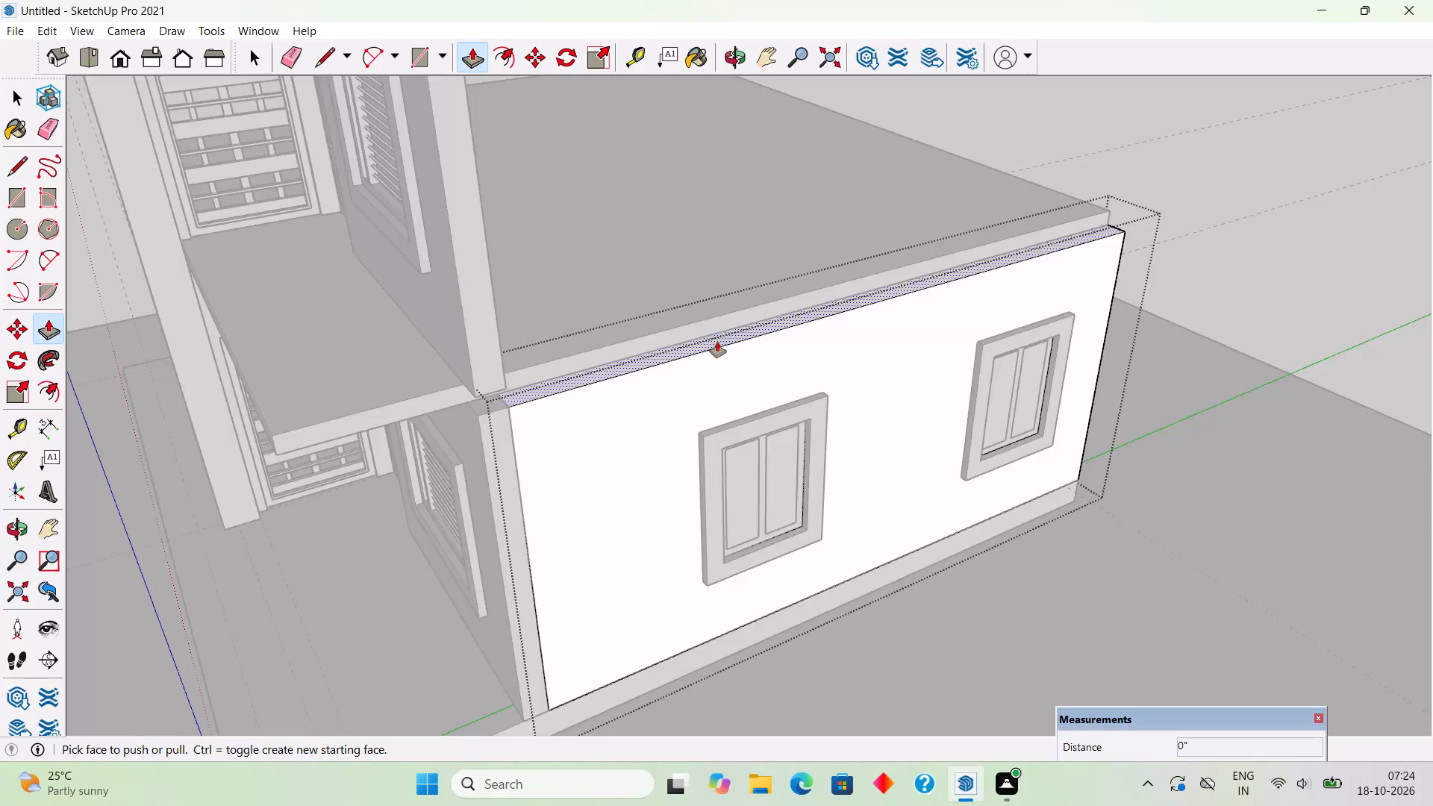
Push/Pull the two-window side wall's top face up 10' 6" to the top of the upper front wall, then close the group.
left_click(717, 342)
middle_click_drag(583, 337, 343, 396)
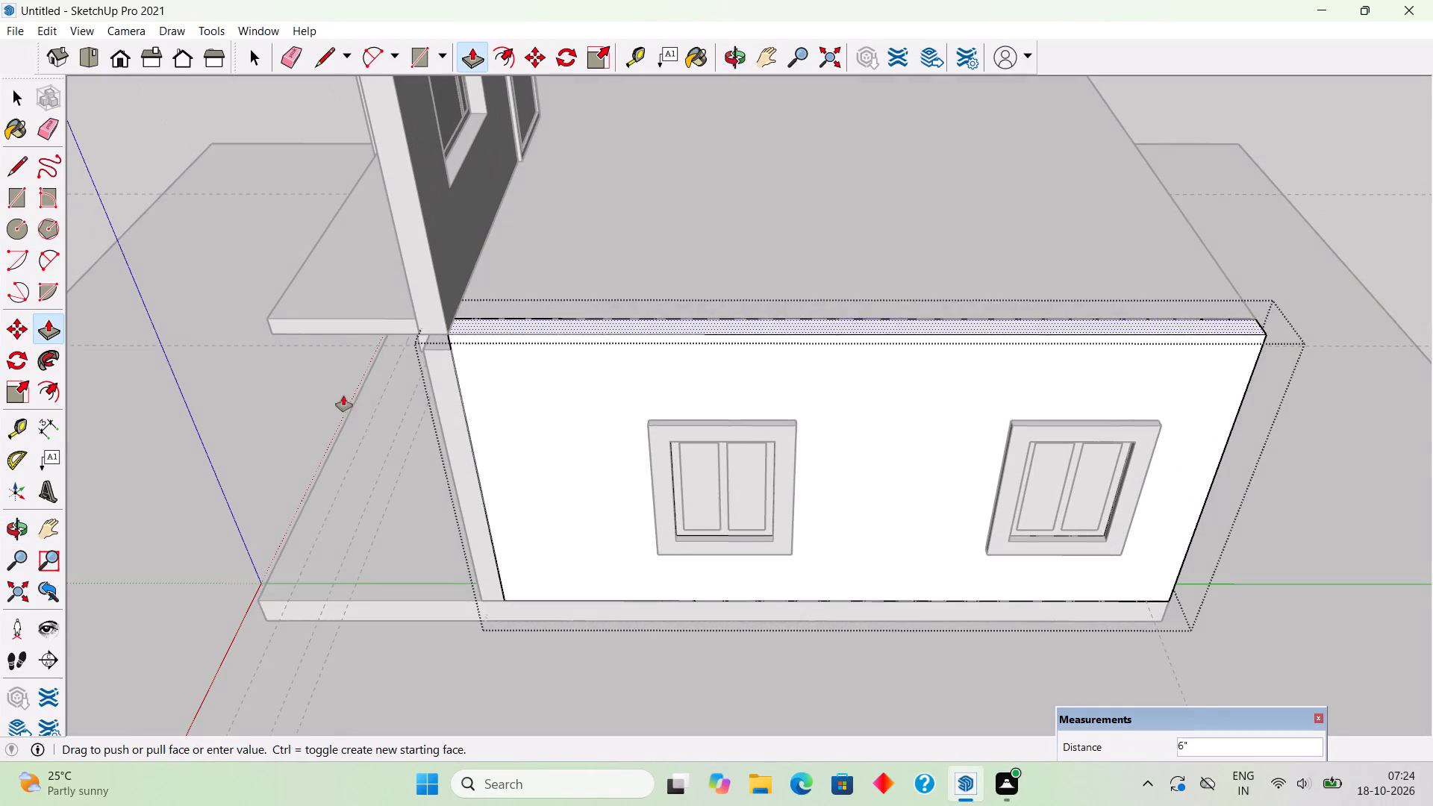
scroll(519, 287, "down", 11)
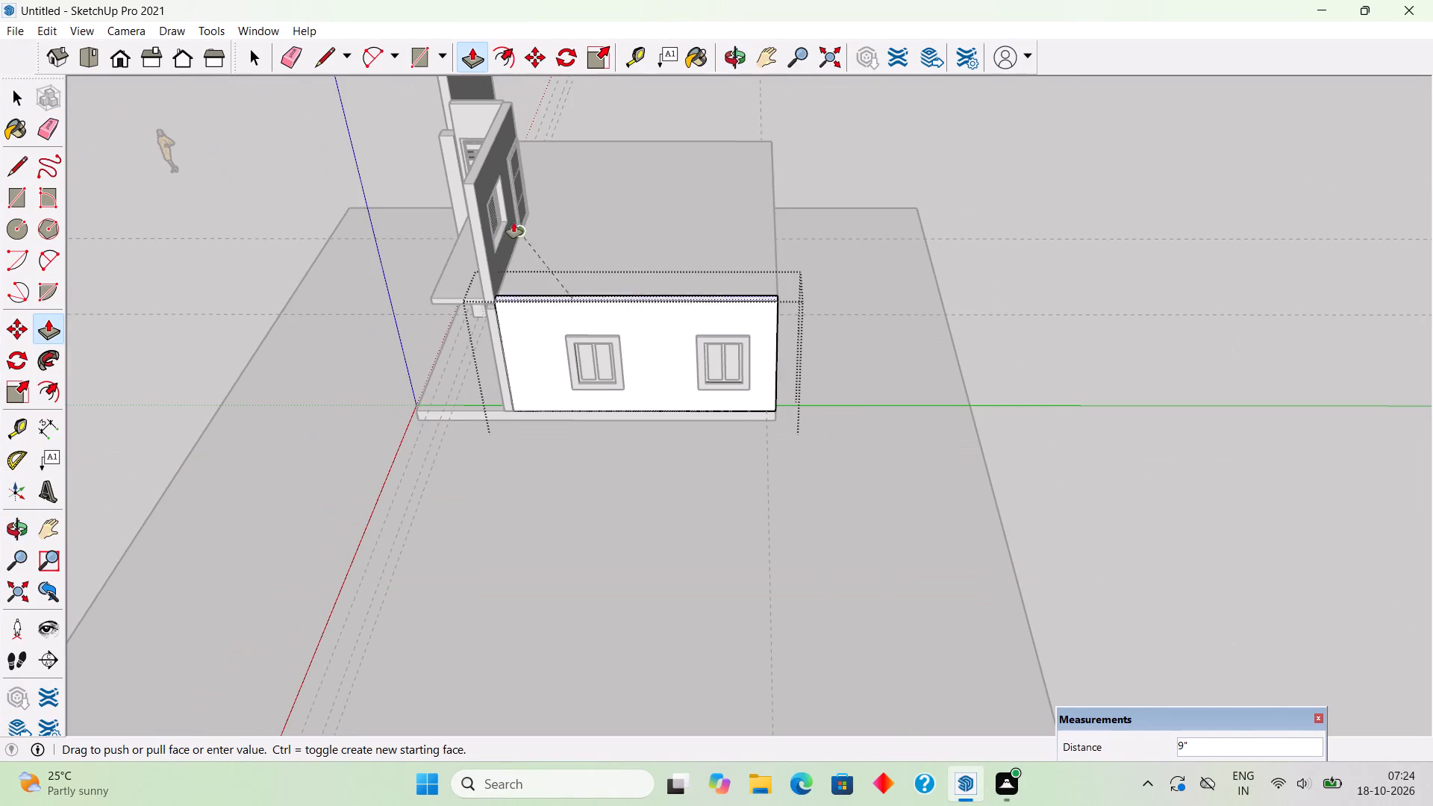
left_click(474, 174)
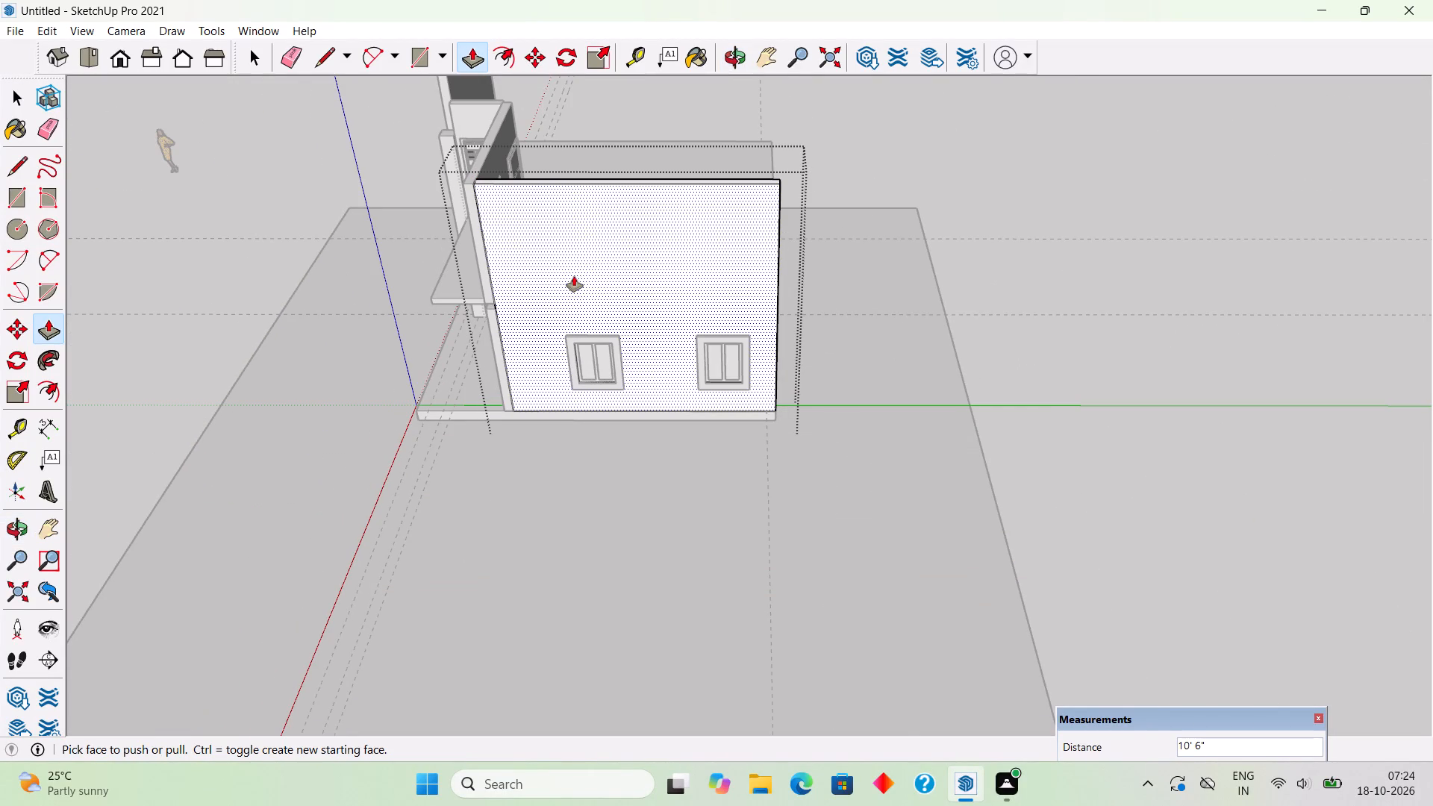
scroll(794, 377, "down", 2)
key("space")
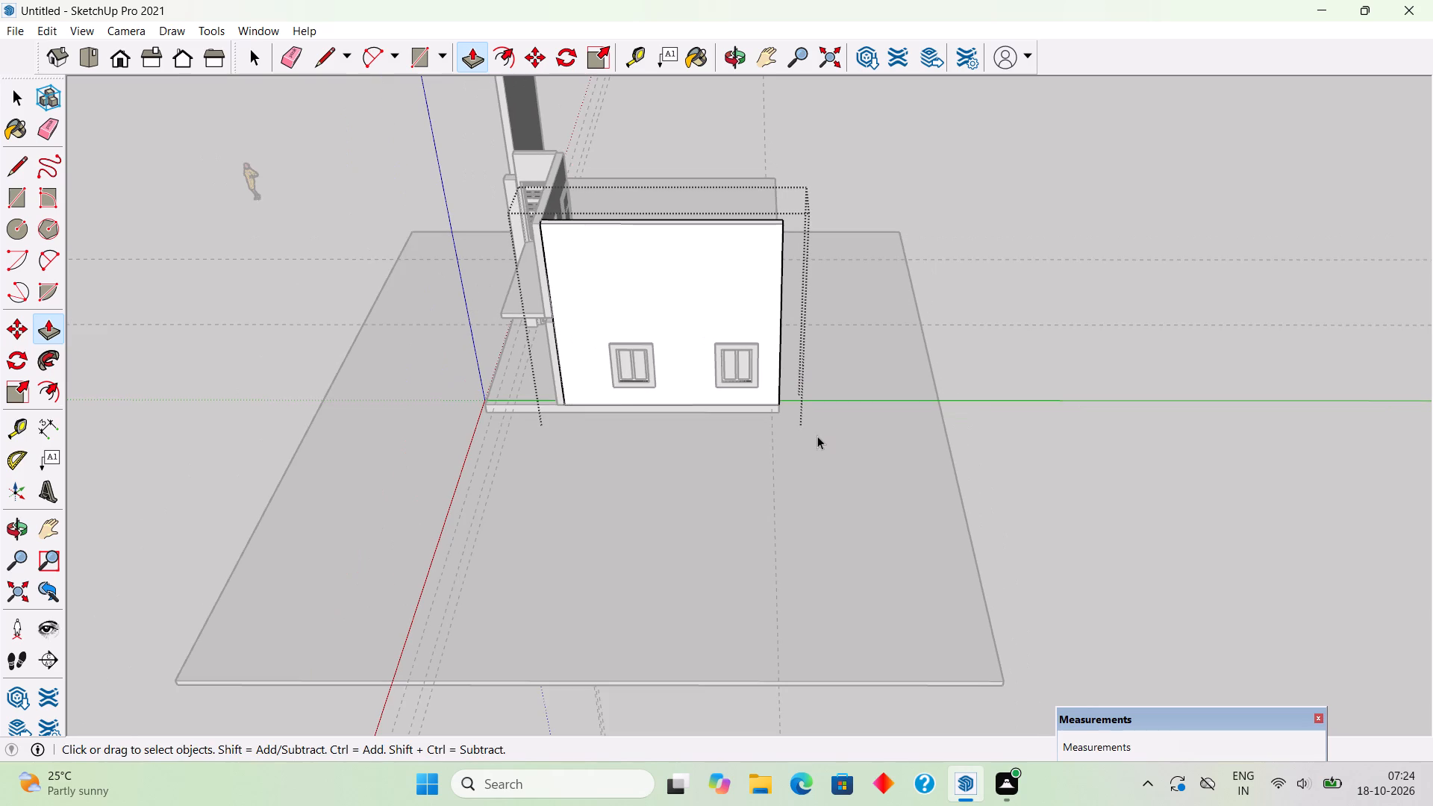
middle_click_drag(749, 418, 801, 244)
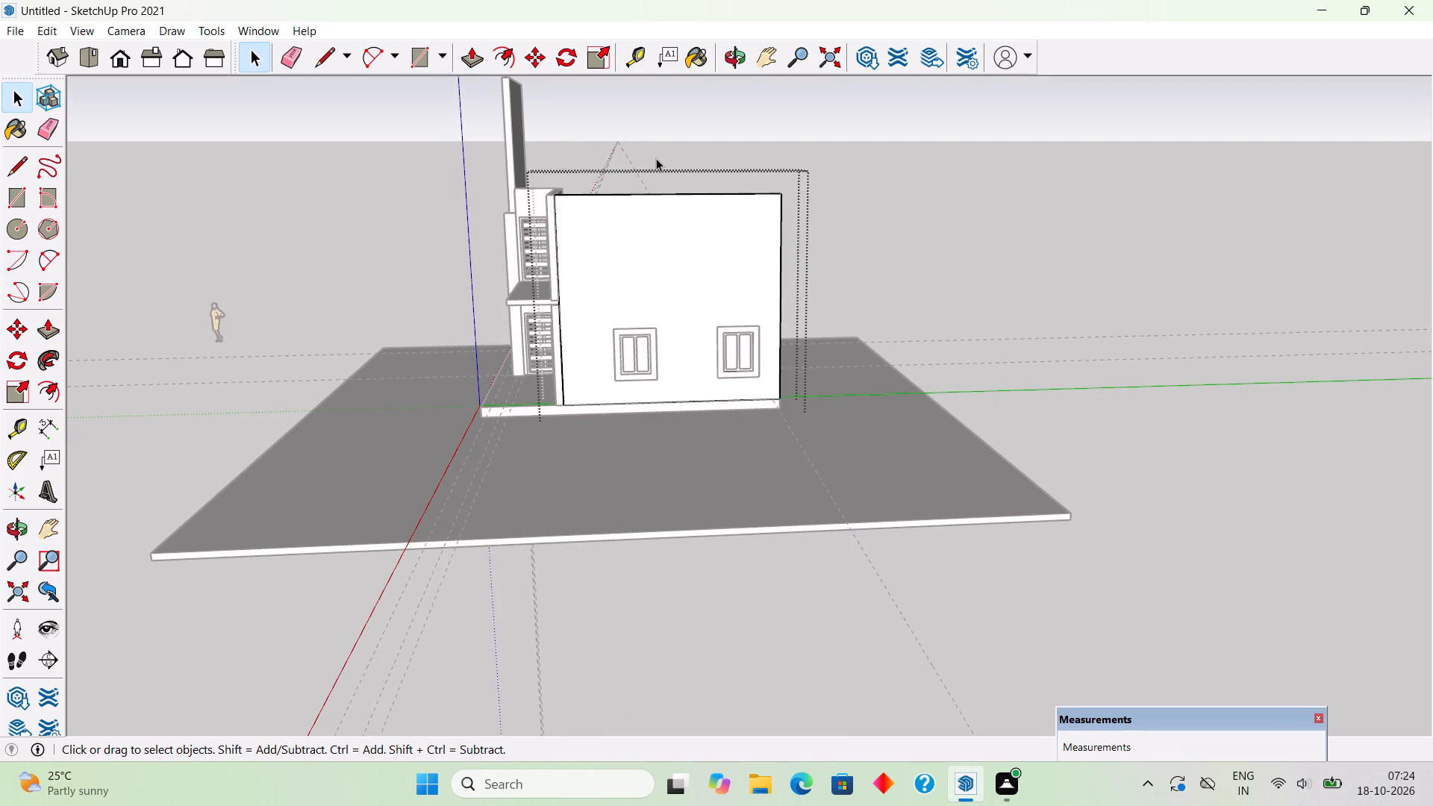
left_click(656, 158)
Place horizontal guides across the two-window wall at the roof slab's bottom and top edges.
middle_click_drag(722, 397, 831, 364)
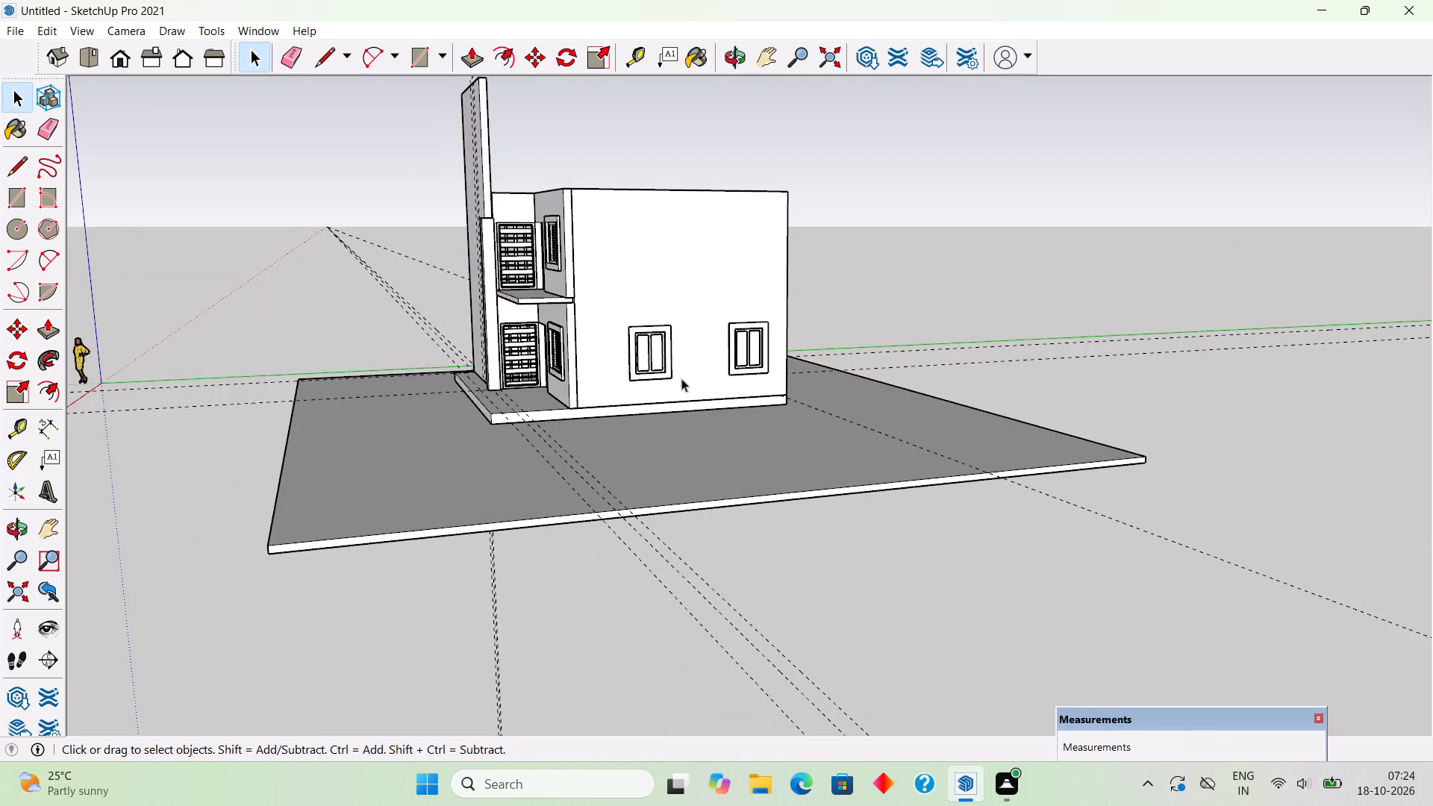
scroll(582, 313, "up", 13)
middle_click_drag(566, 301, 566, 302)
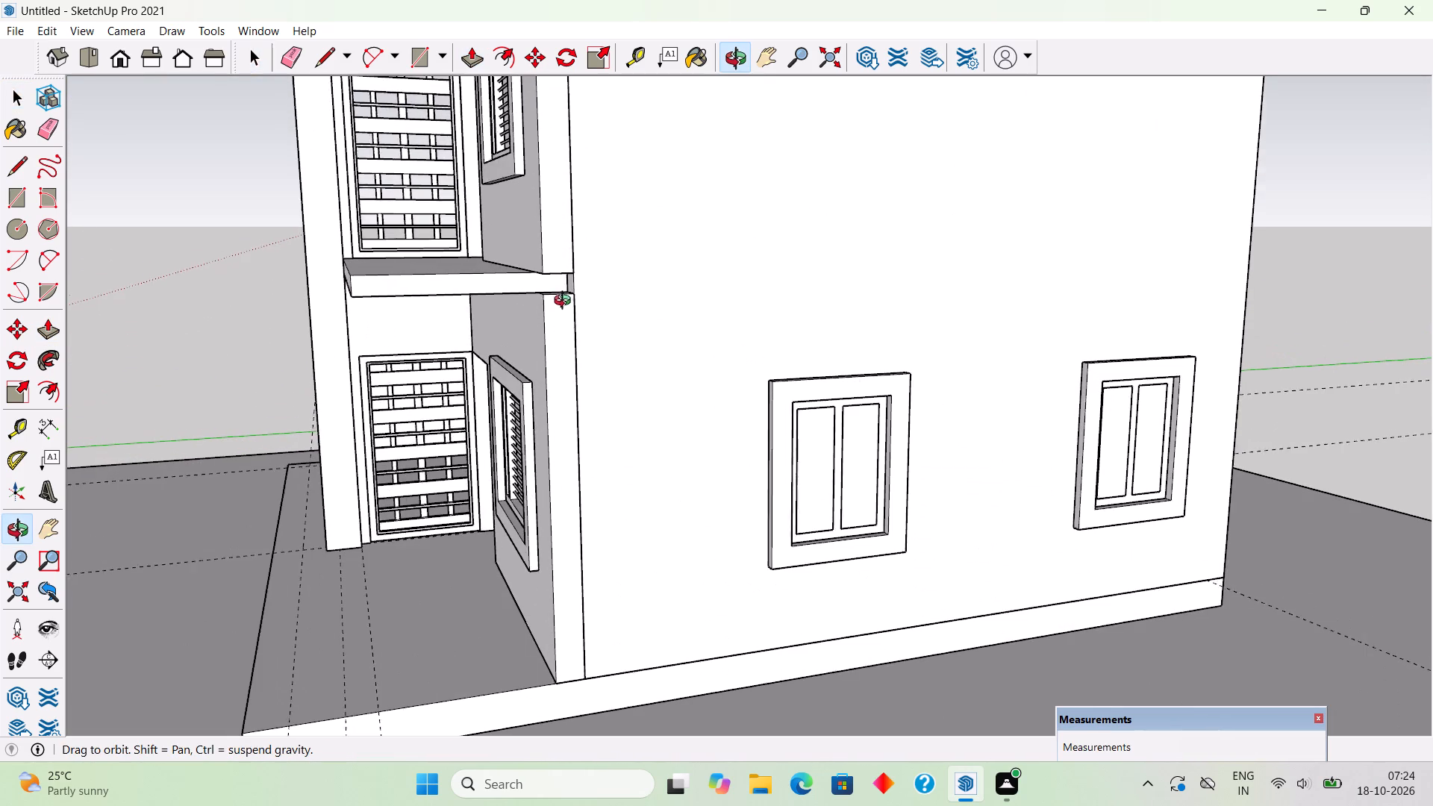
middle_click_drag(566, 302, 537, 362)
scroll(571, 297, "up", 4)
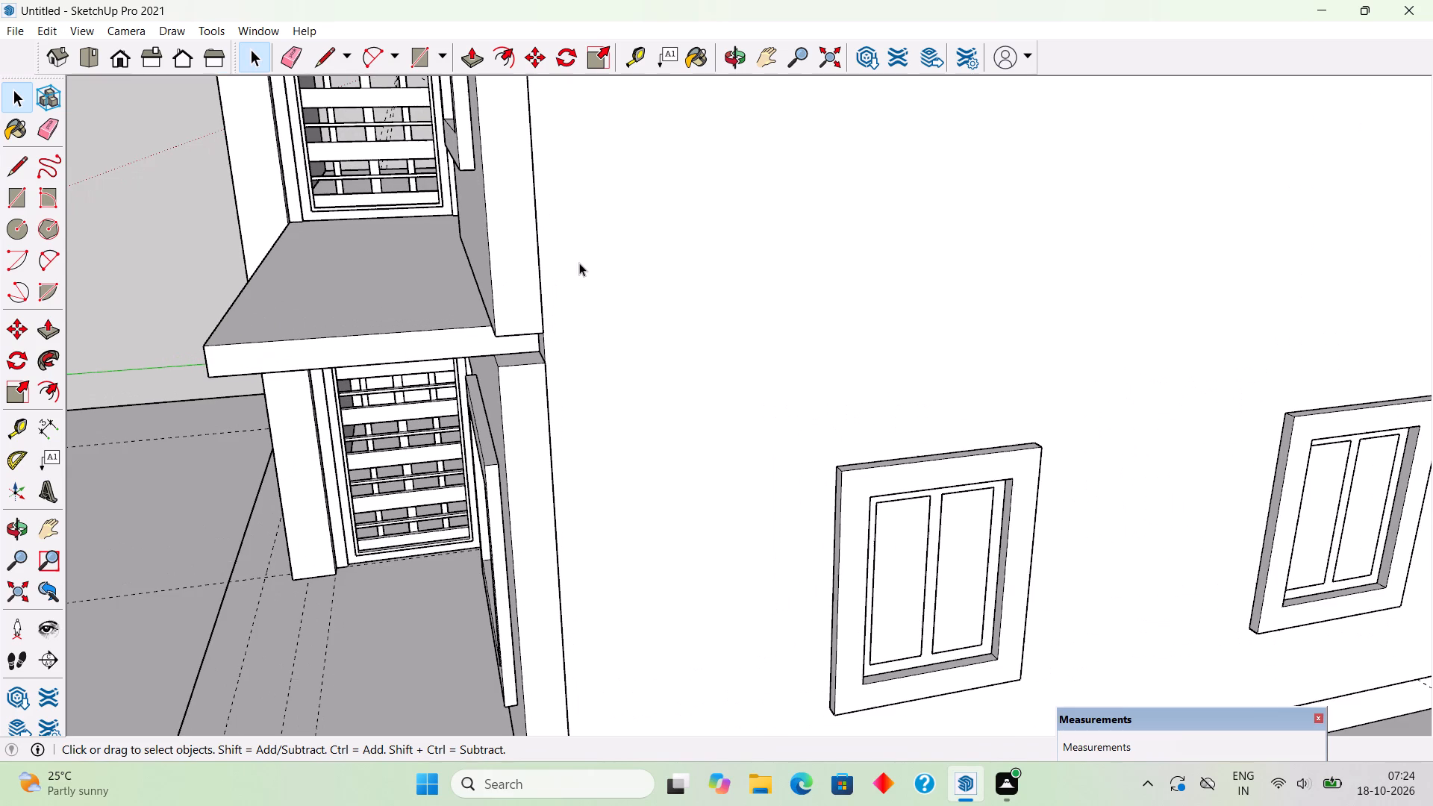
key("t")
double_click(531, 366)
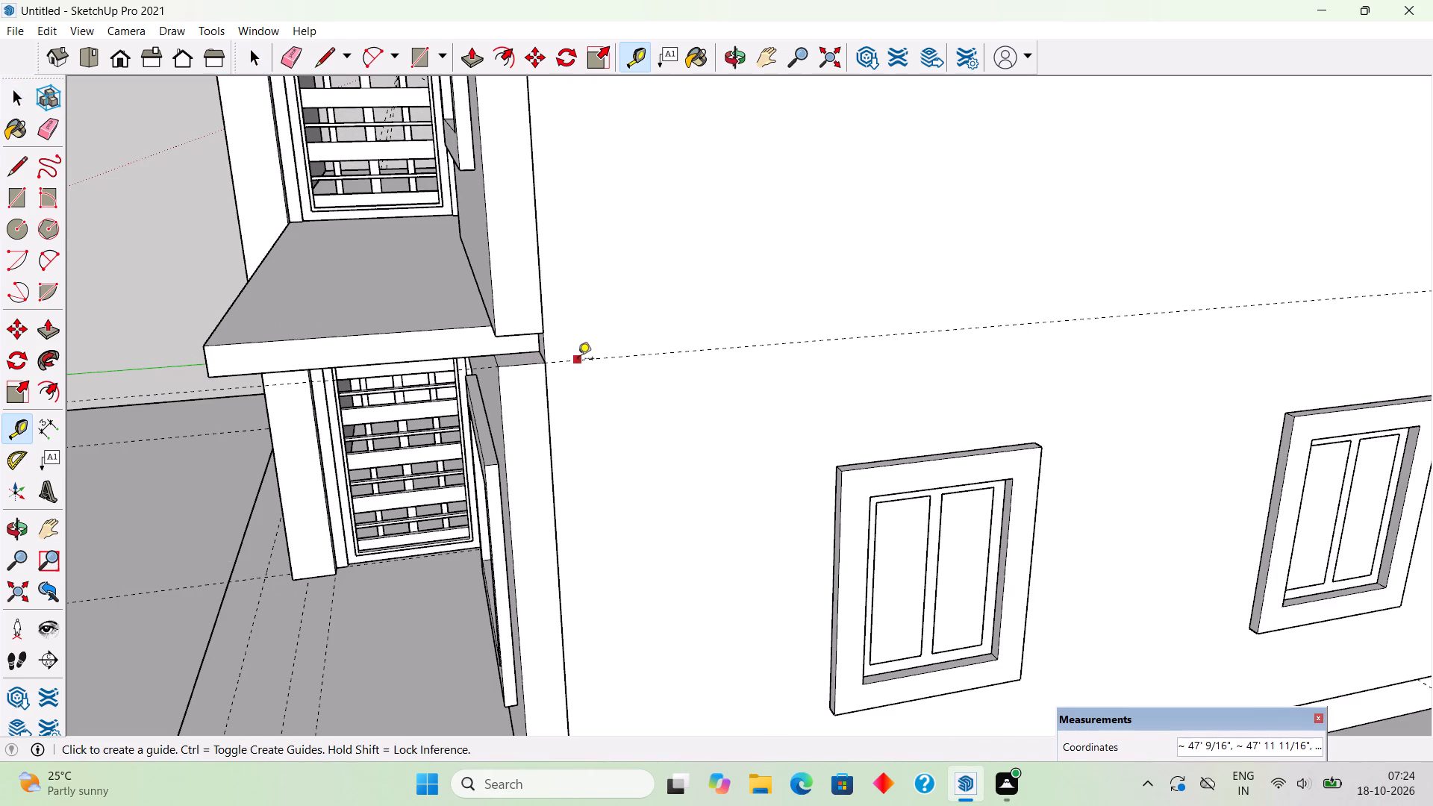
left_click(578, 360)
left_click(528, 332)
Place a horizontal guide on the side wall 3' above the slab-top guide.
scroll(528, 332, "down", 9)
scroll(596, 393, "down", 3)
middle_click_drag(679, 475, 682, 425)
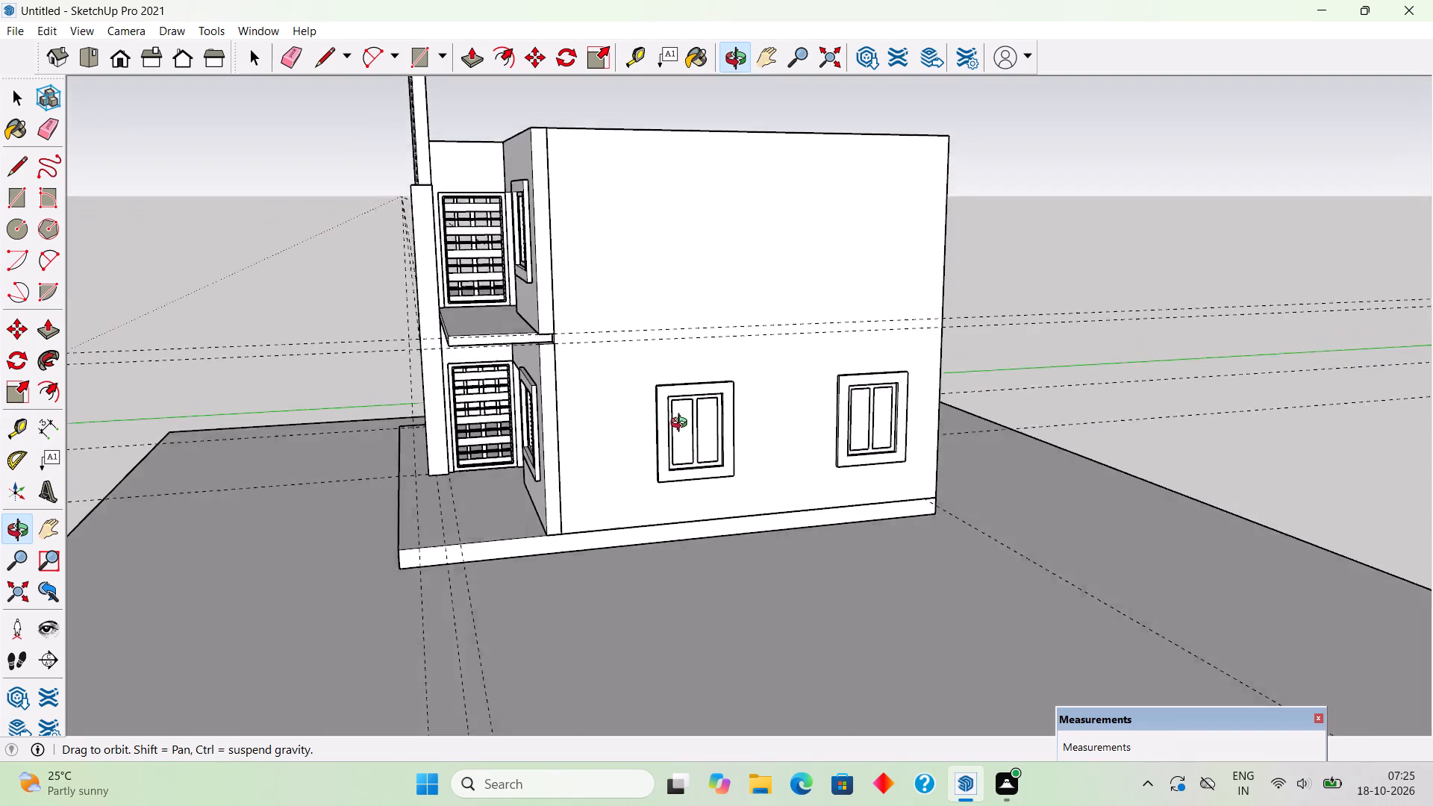
middle_click_drag(682, 425, 677, 407)
scroll(713, 513, "up", 4)
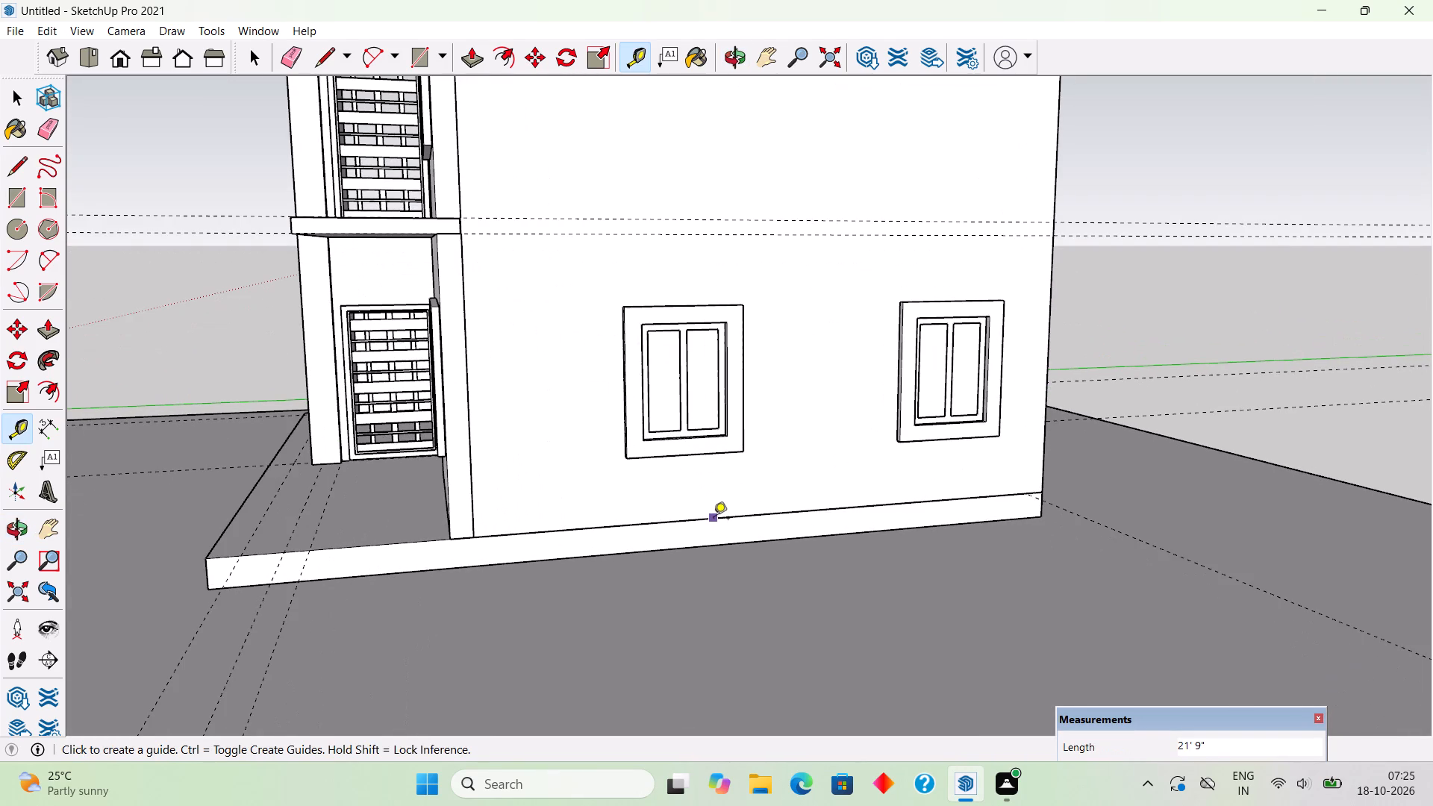
scroll(714, 516, "down", 5)
scroll(672, 328, "up", 4)
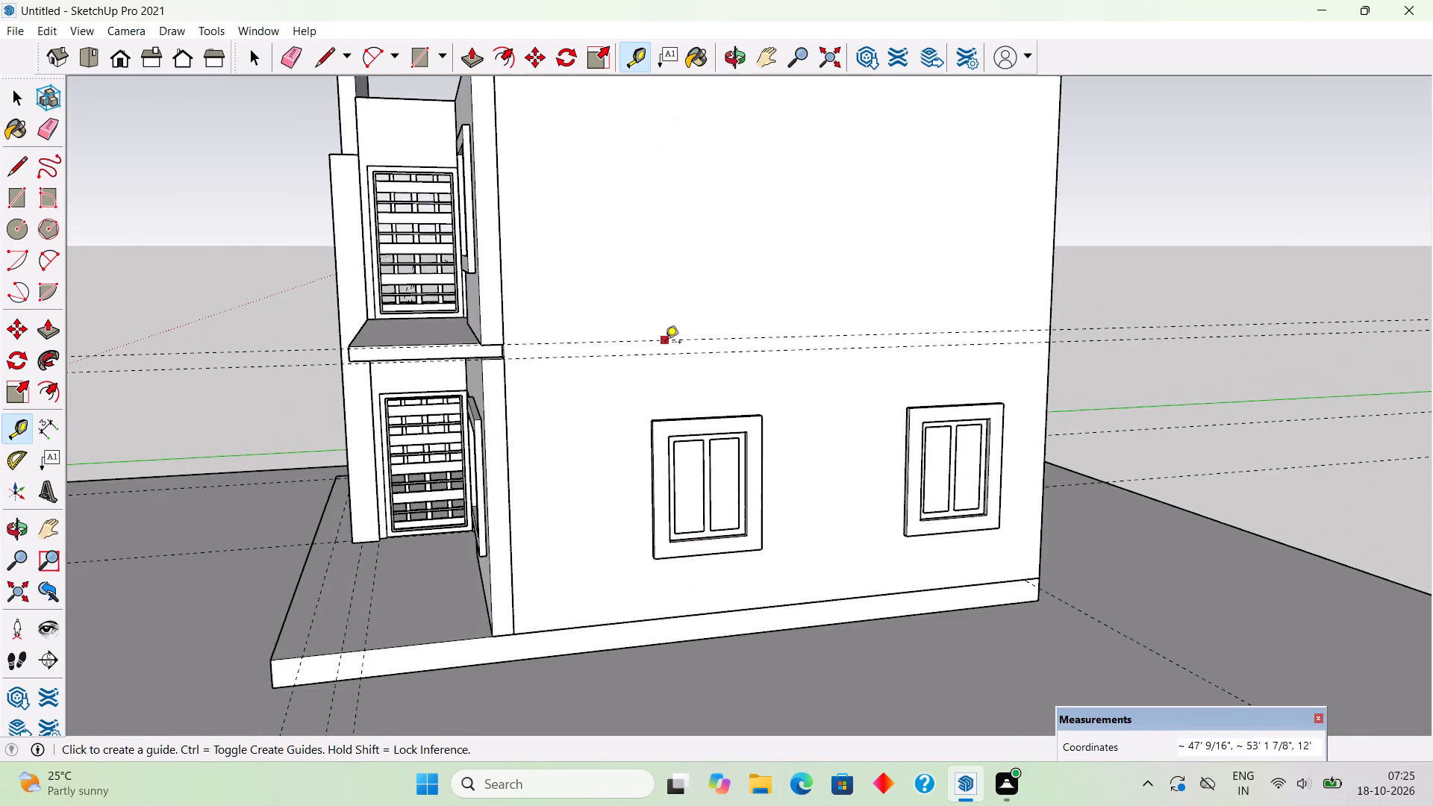
scroll(665, 343, "up", 4)
left_click(665, 343)
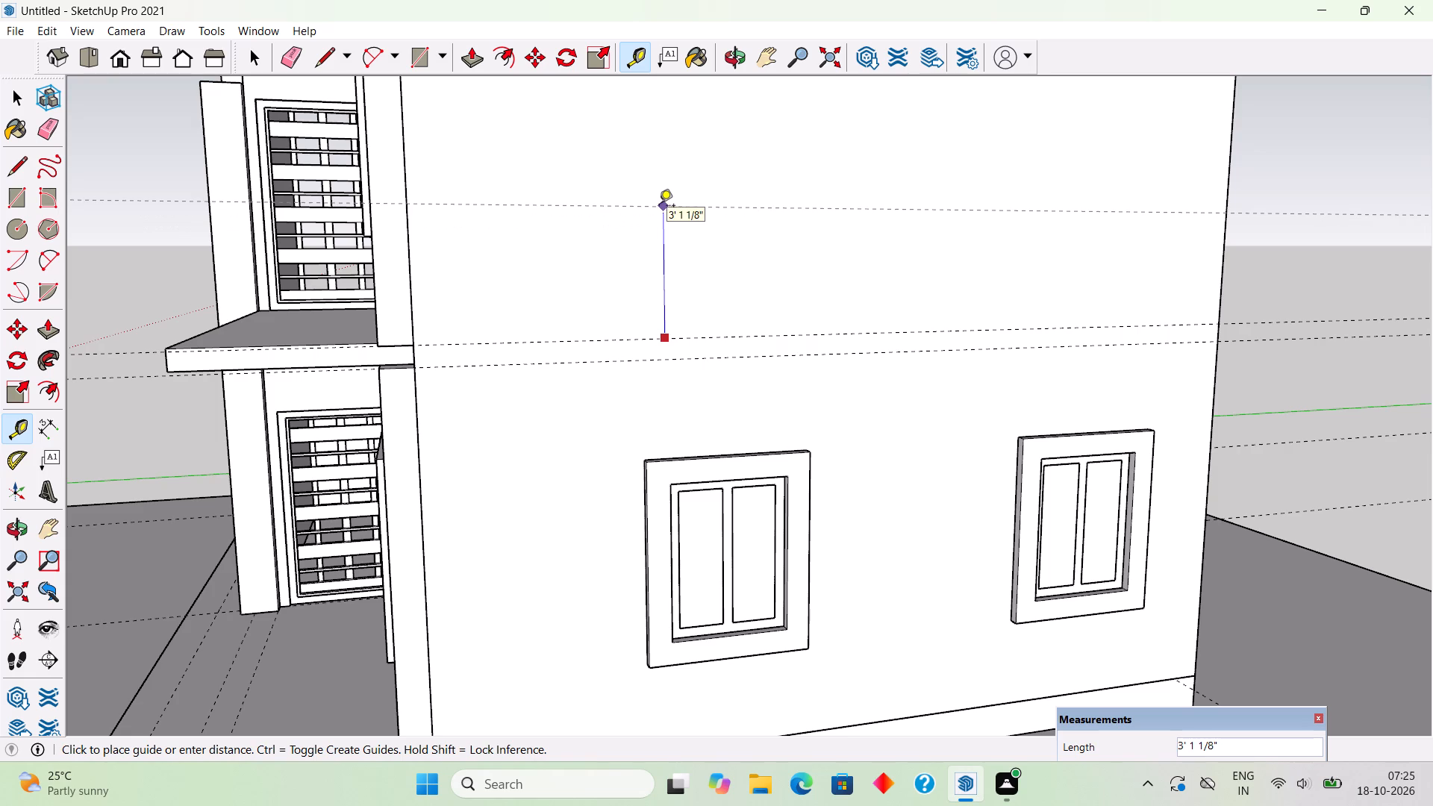
type("3'")
key("Return")
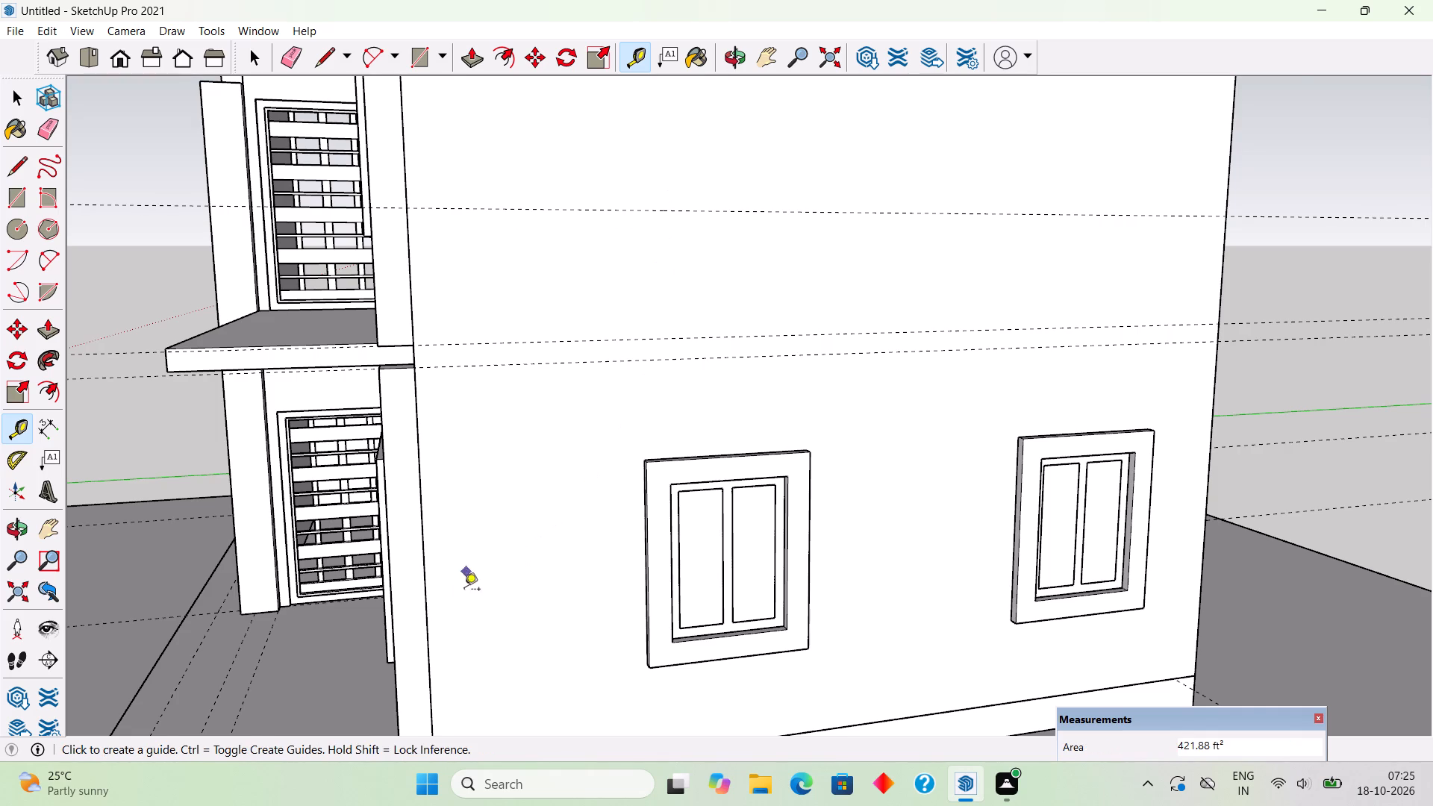
Place vertical guides on the side wall along both outer edges of the lower window frame nearest the front.
scroll(451, 595, "up", 4)
left_click(416, 578)
scroll(708, 528, "up", 3)
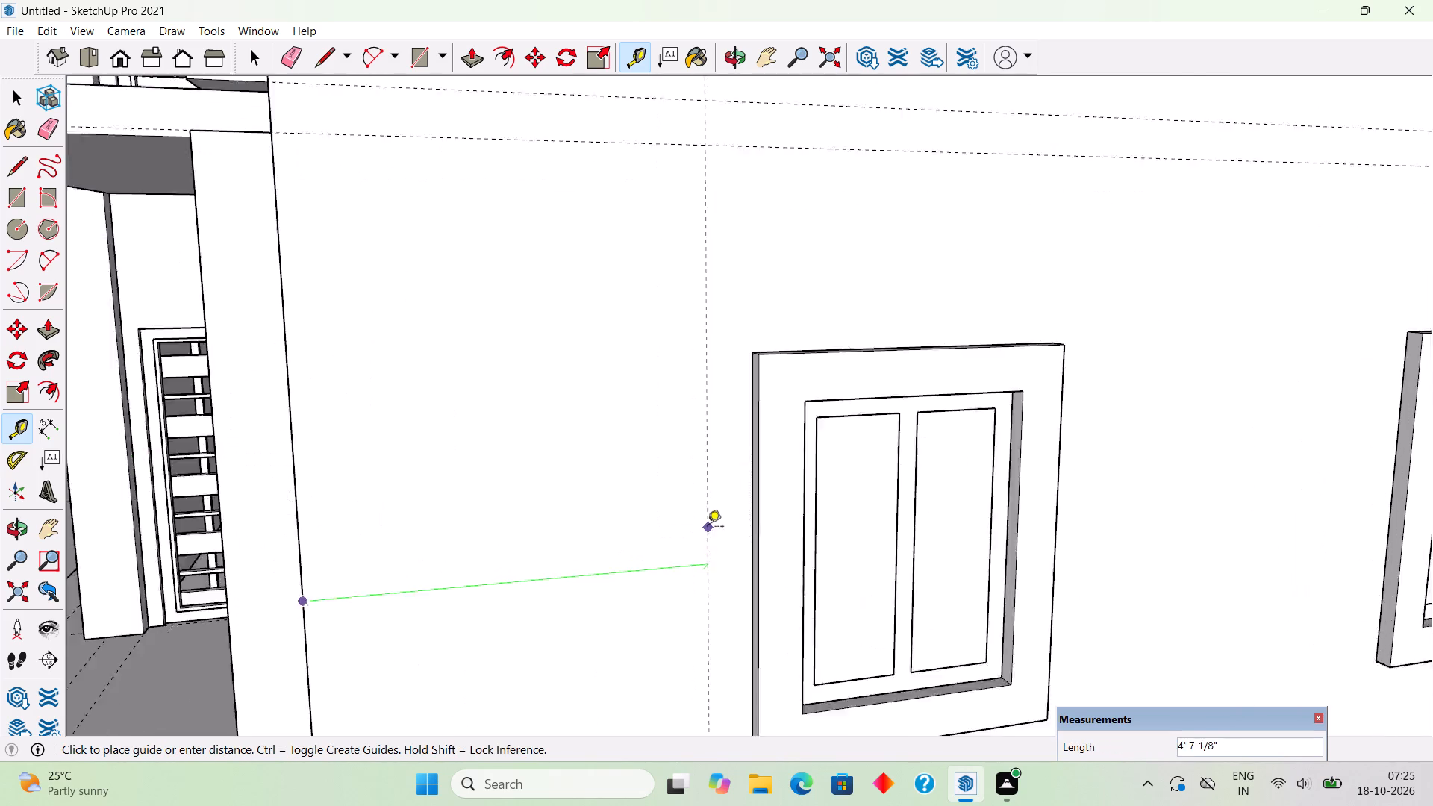
scroll(708, 528, "up", 2)
scroll(764, 491, "up", 5)
left_click(764, 490)
scroll(749, 488, "down", 14)
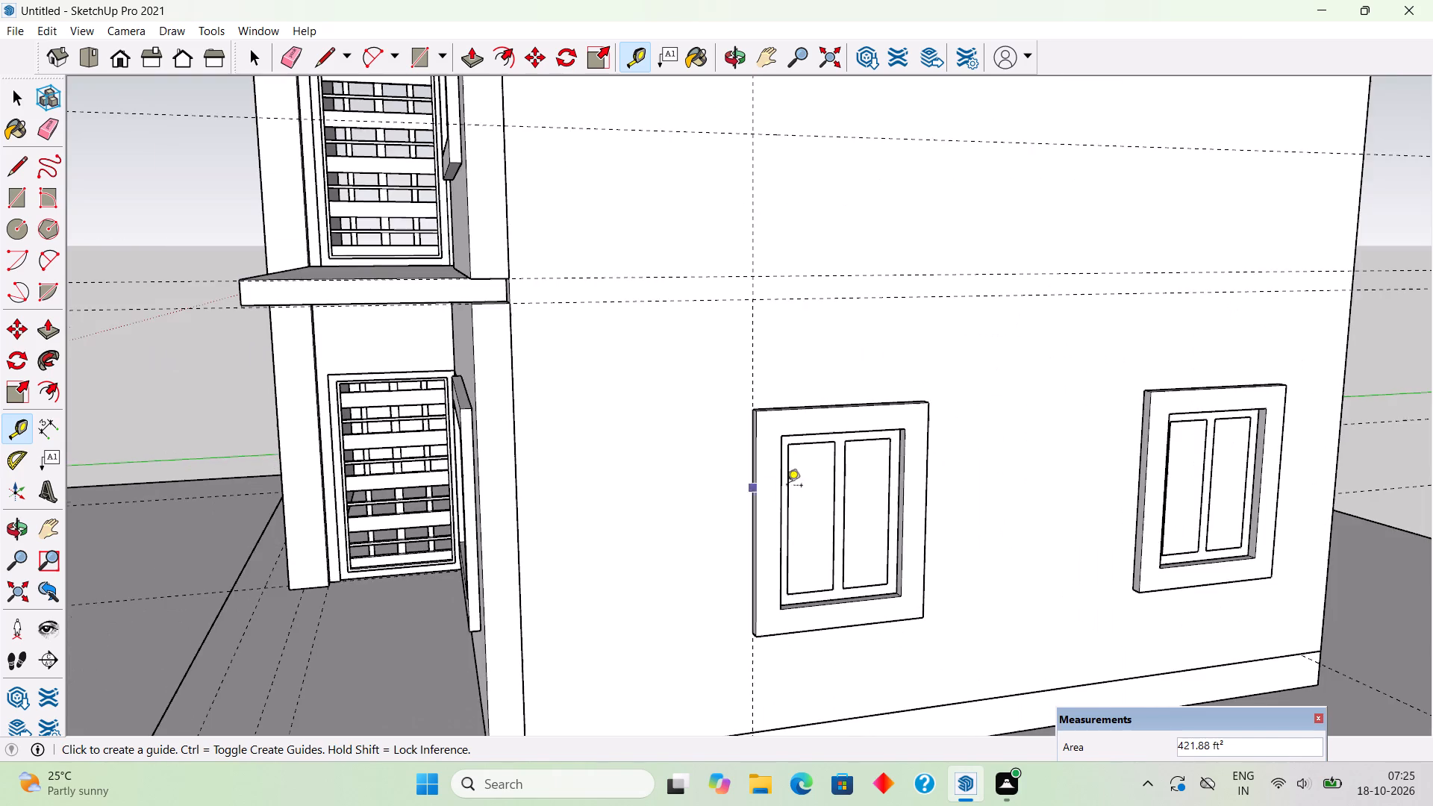
middle_click_drag(1001, 445, 623, 440)
left_click(562, 333)
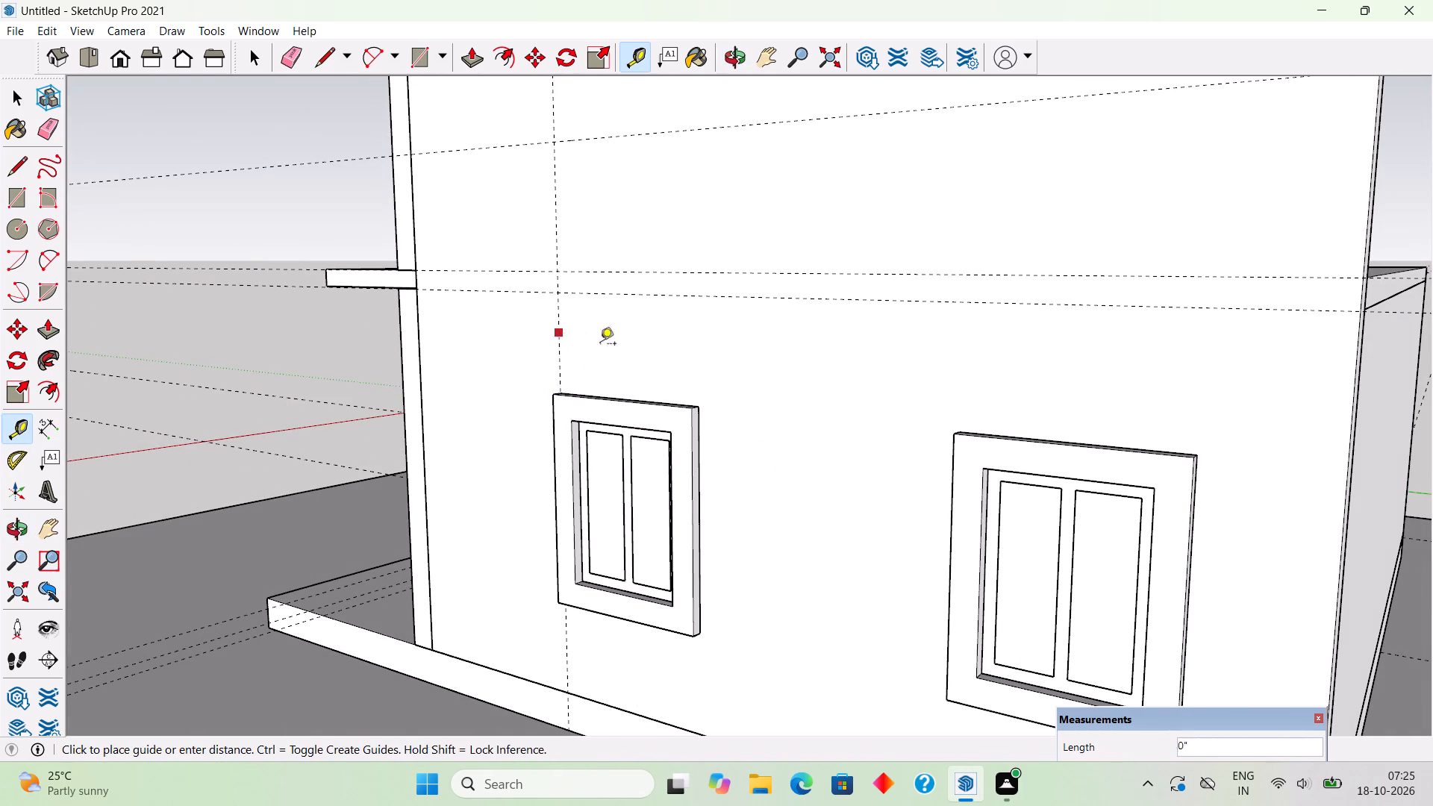
left_click(699, 476)
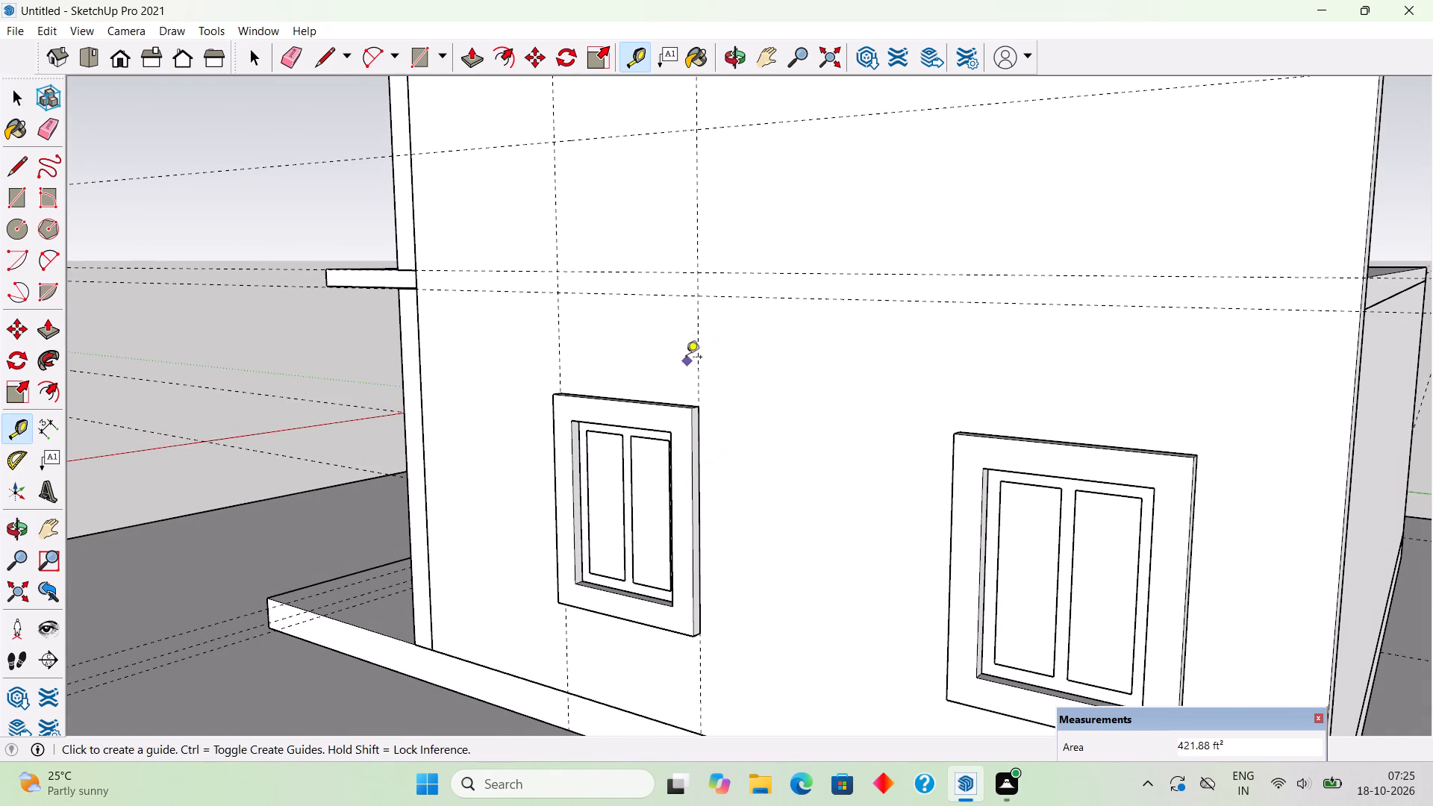
Place vertical guides on the side wall along both outer edges of the rear lower window's frame.
left_click(702, 354)
scroll(860, 411, "up", 4)
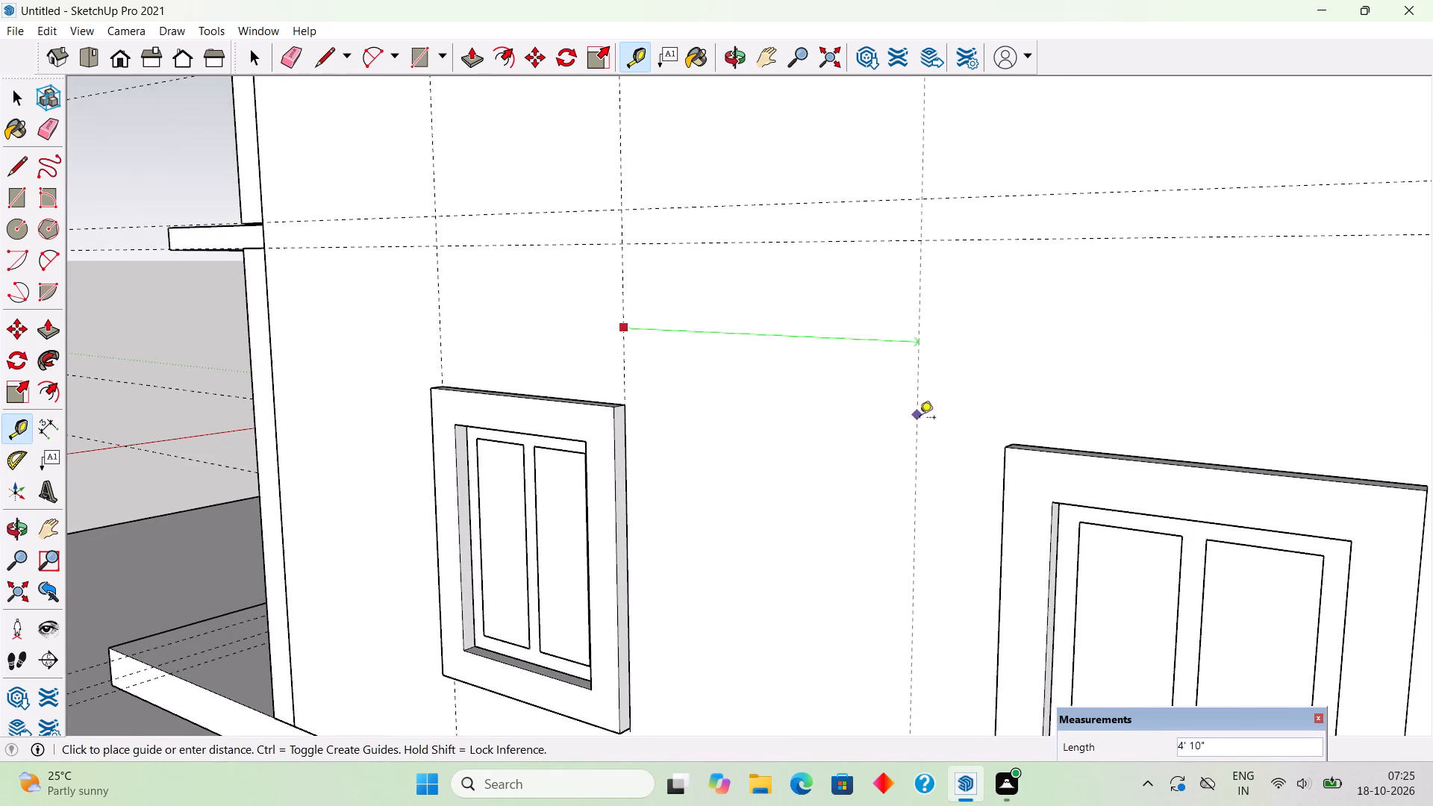
middle_click_drag(927, 427, 1216, 411)
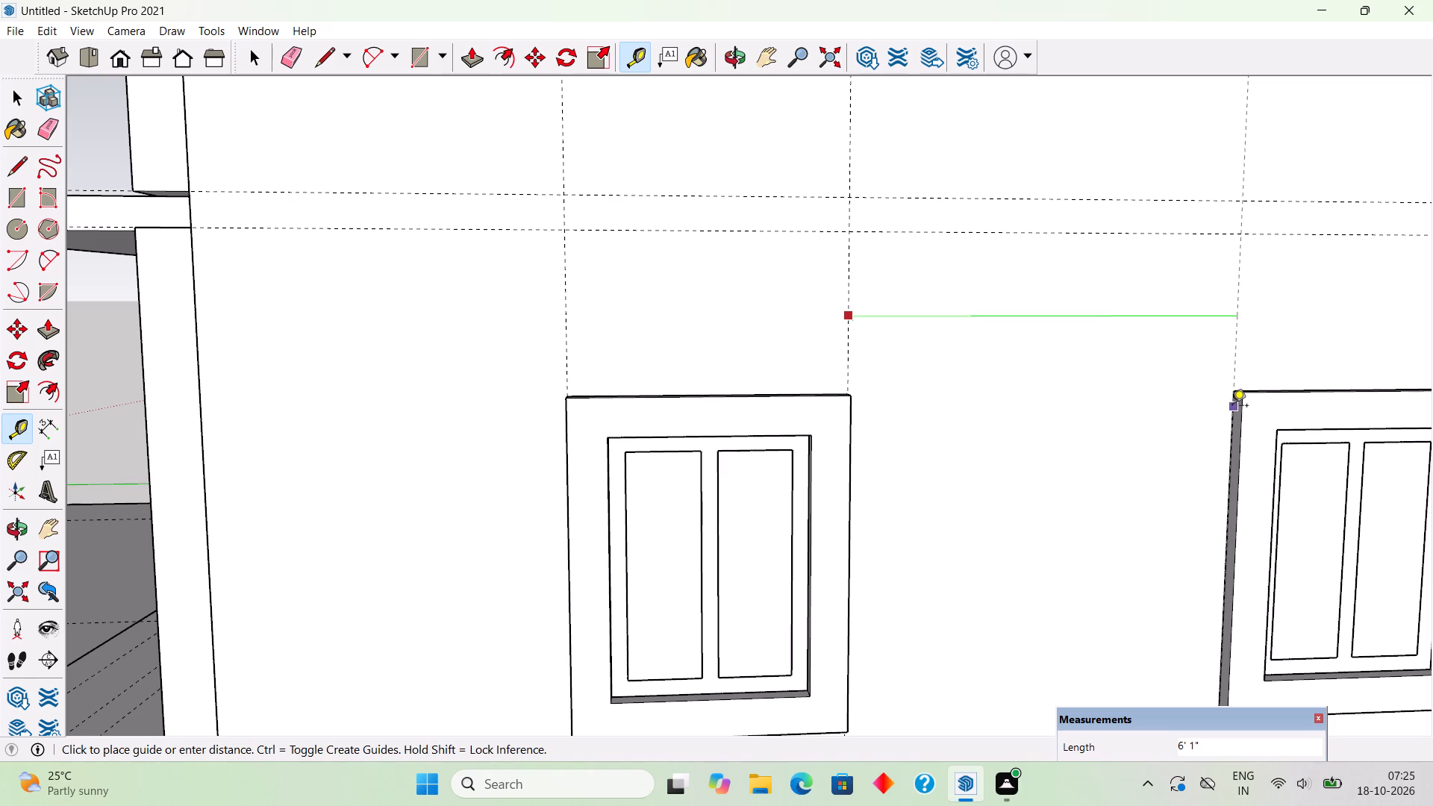
left_click(1232, 407)
middle_click_drag(1211, 402, 900, 349)
scroll(929, 355, "down", 4)
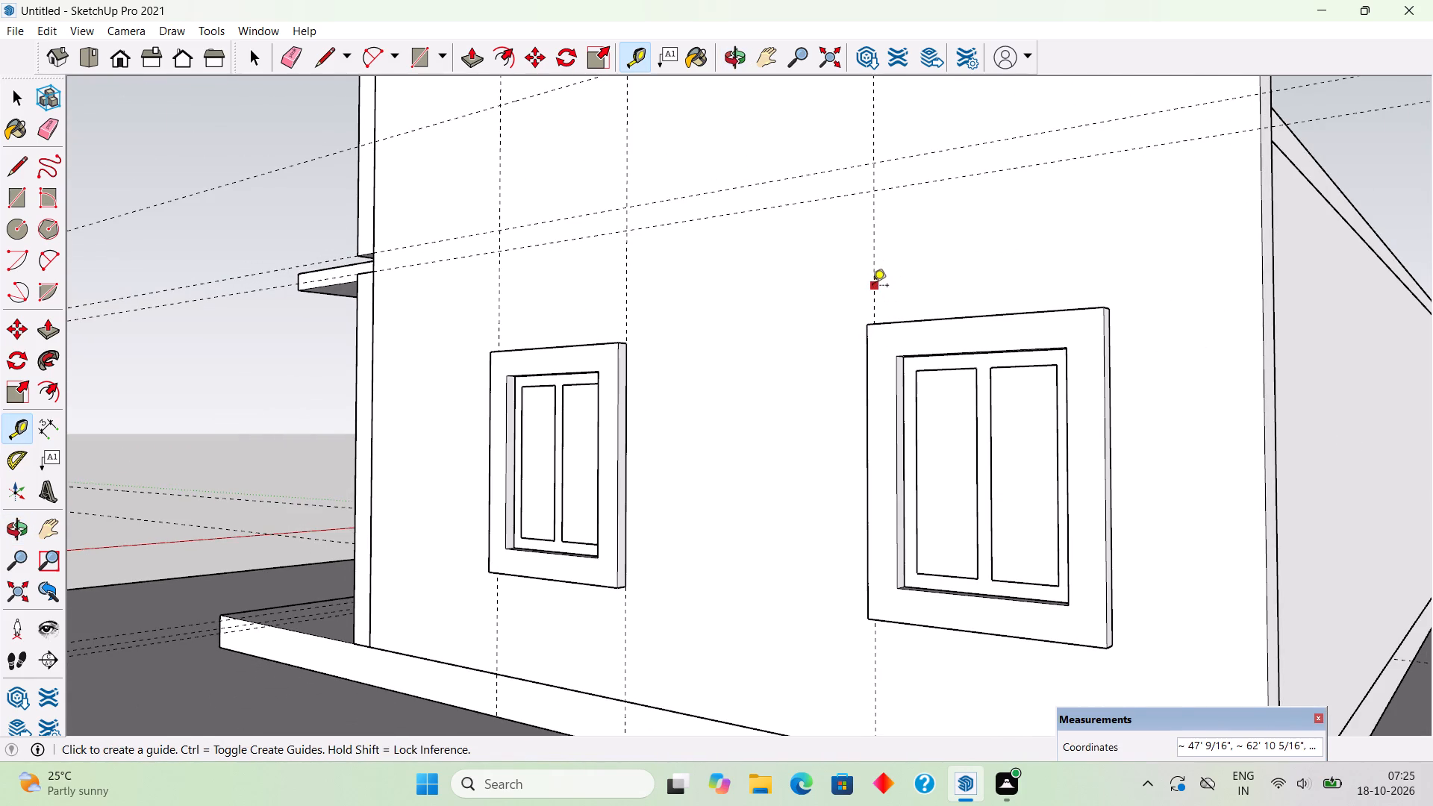
left_click(872, 287)
scroll(1114, 327, "up", 3)
left_click(1114, 327)
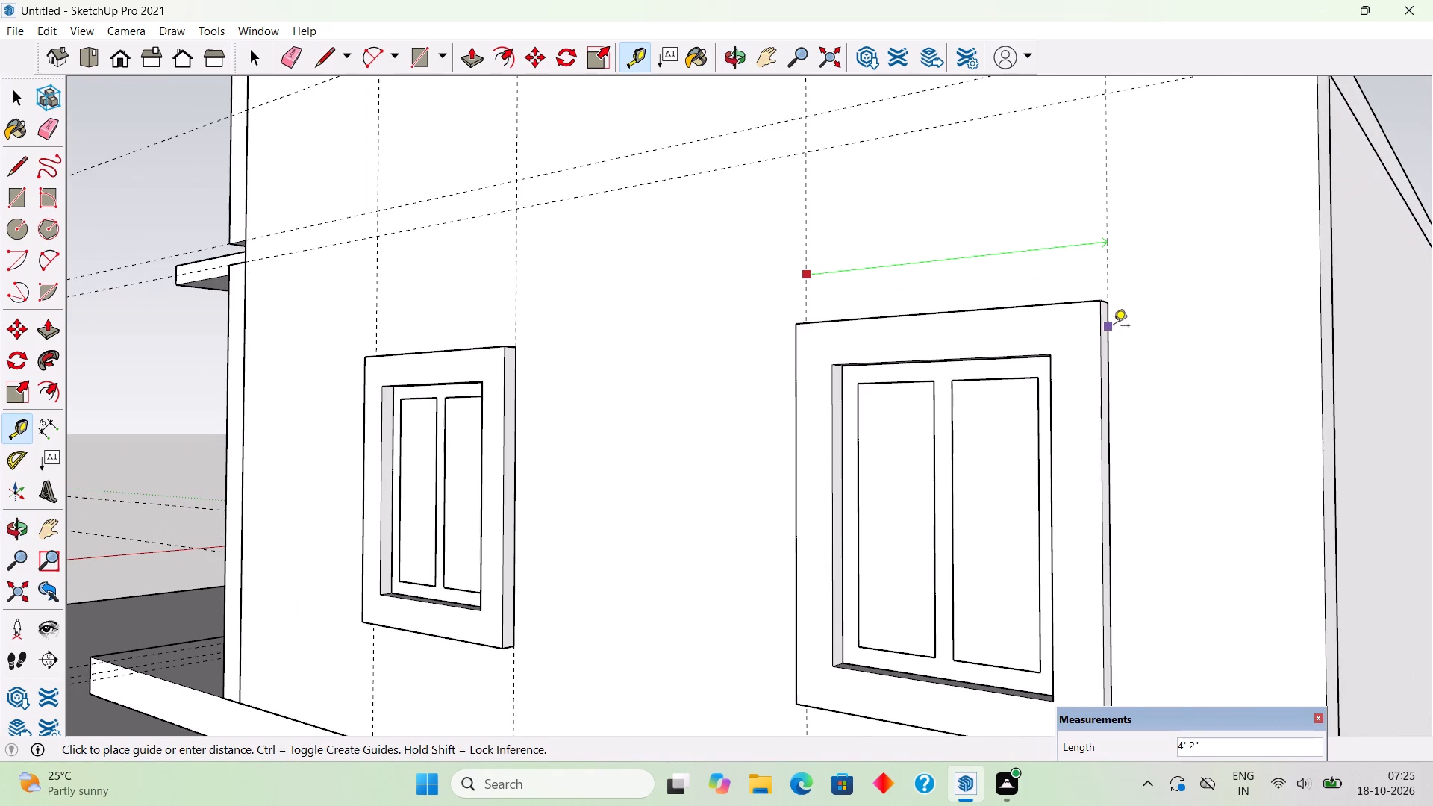
Examine the two lower windows' frames and openings and the guides around them from several angles.
middle_click_drag(984, 481, 1008, 500)
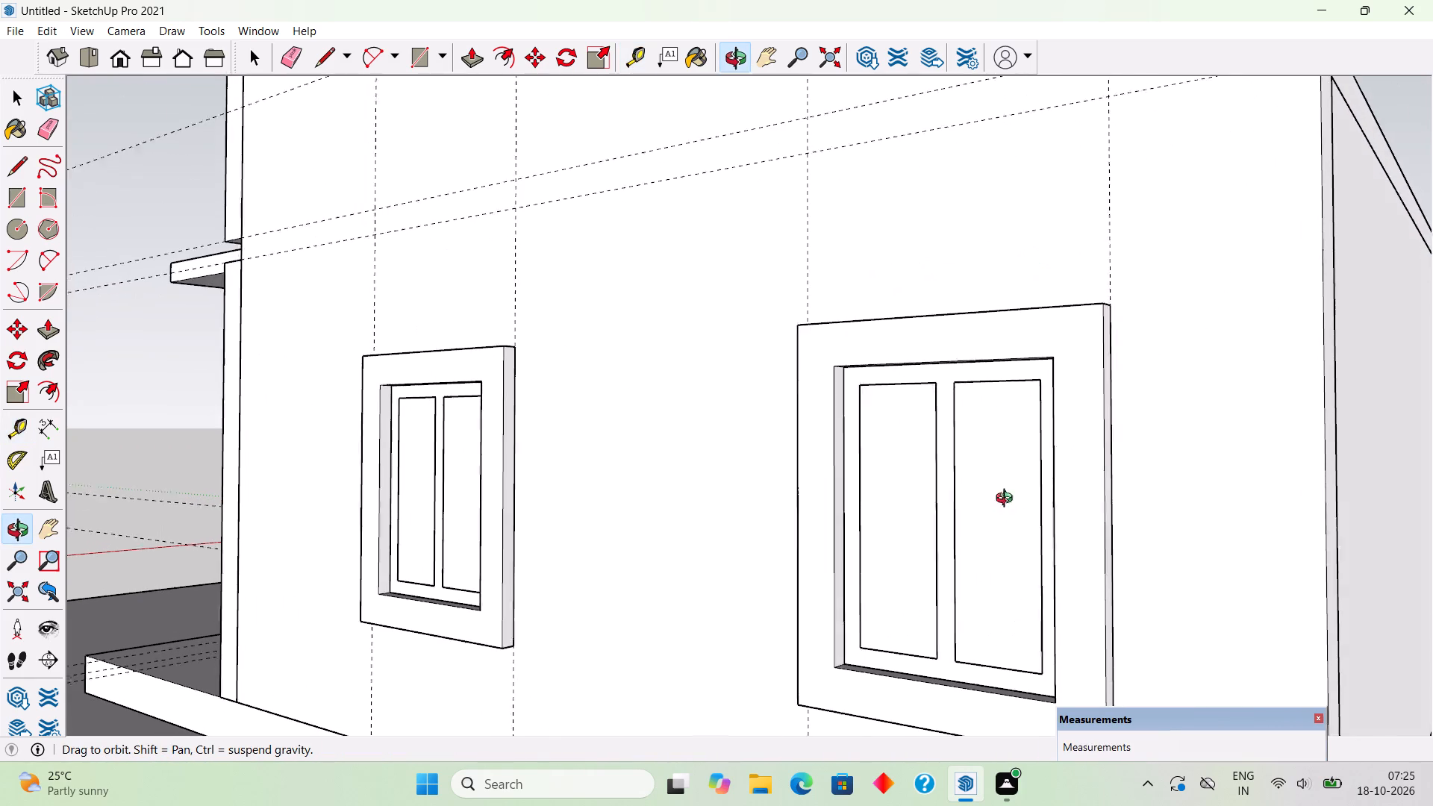
middle_click_drag(1008, 500, 1164, 714)
scroll(1164, 707, "up", 1)
middle_click_drag(1005, 412, 998, 439)
middle_click_drag(905, 510, 846, 467)
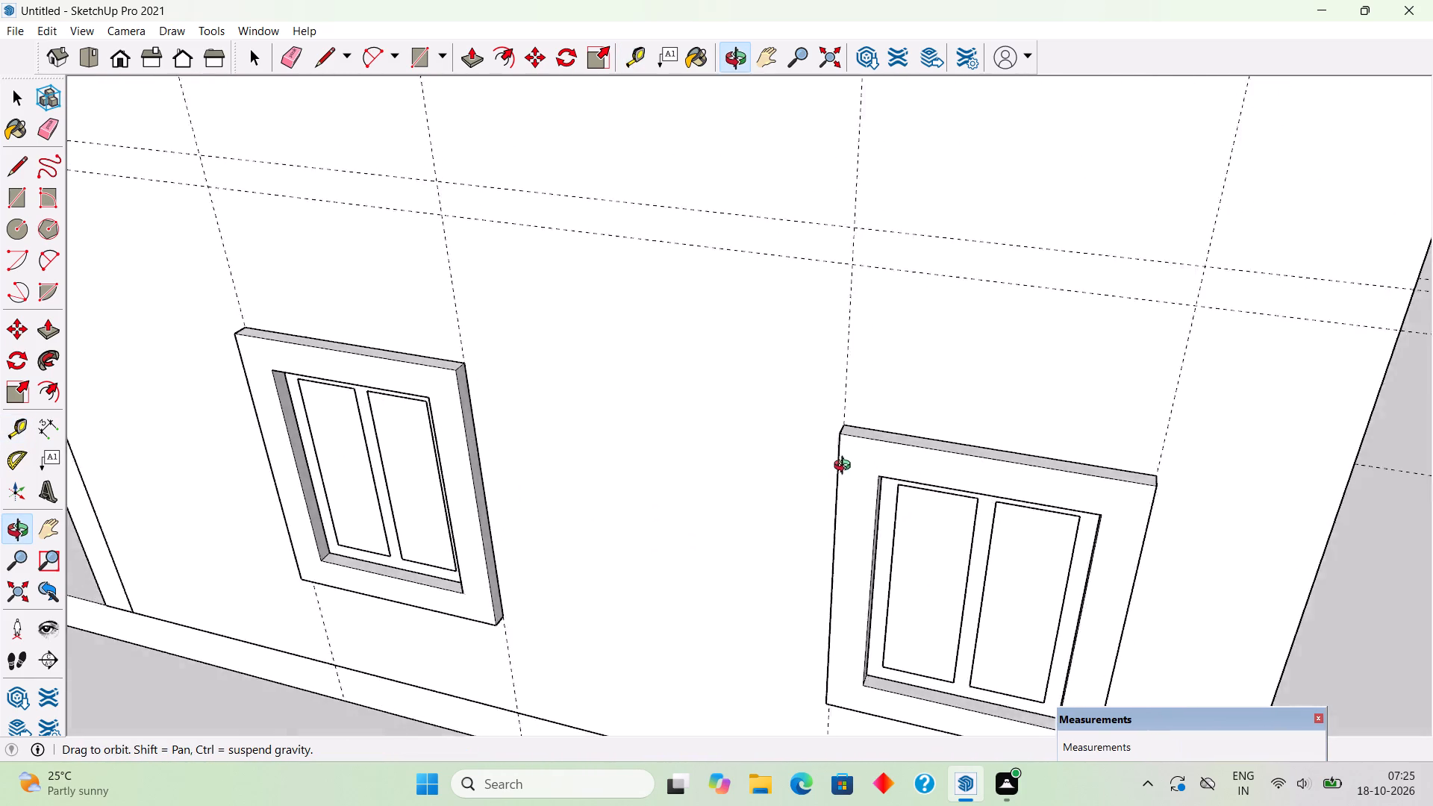
middle_click_drag(846, 467, 800, 439)
scroll(802, 447, "down", 3)
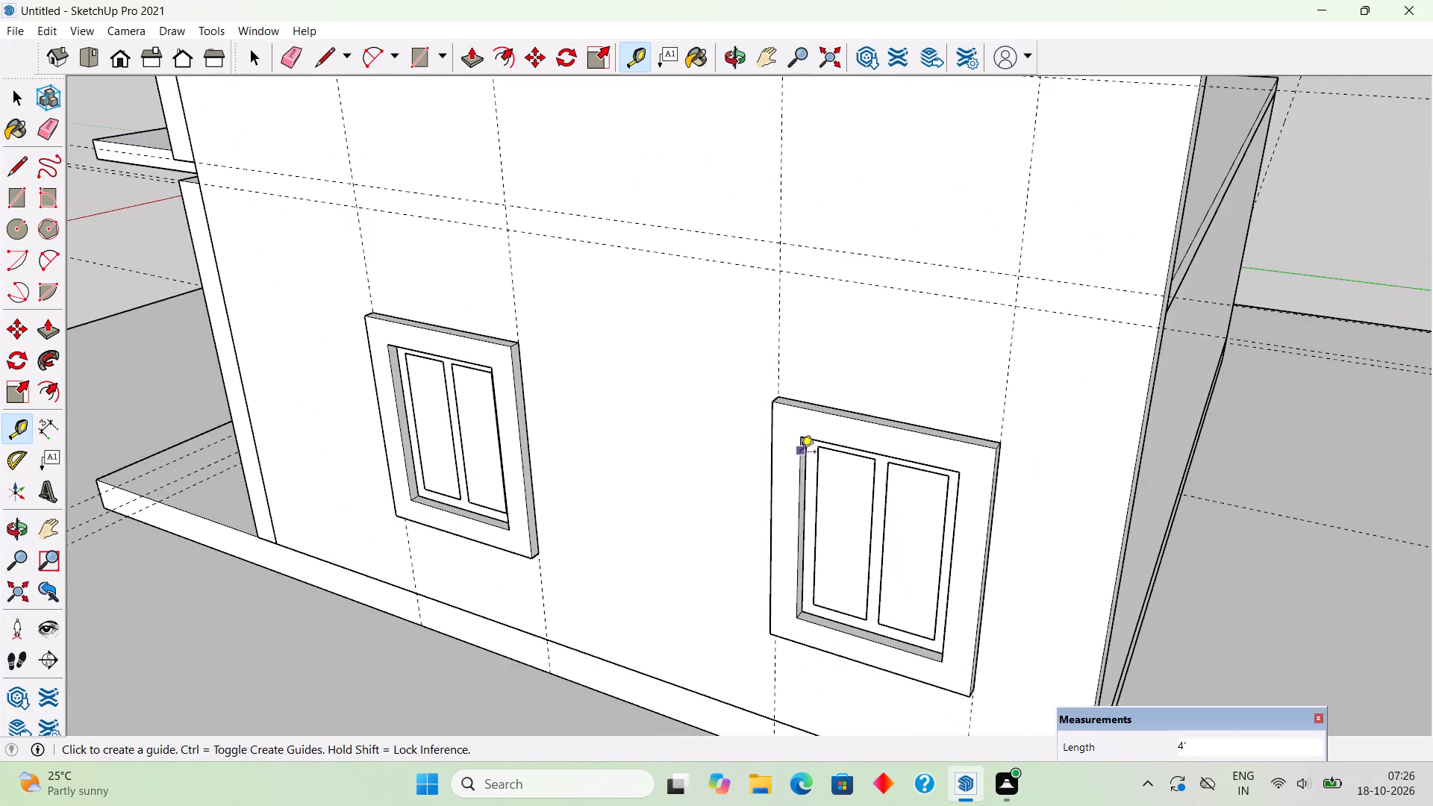
scroll(788, 453, "down", 8)
middle_click_drag(877, 436, 947, 396)
scroll(947, 396, "down", 3)
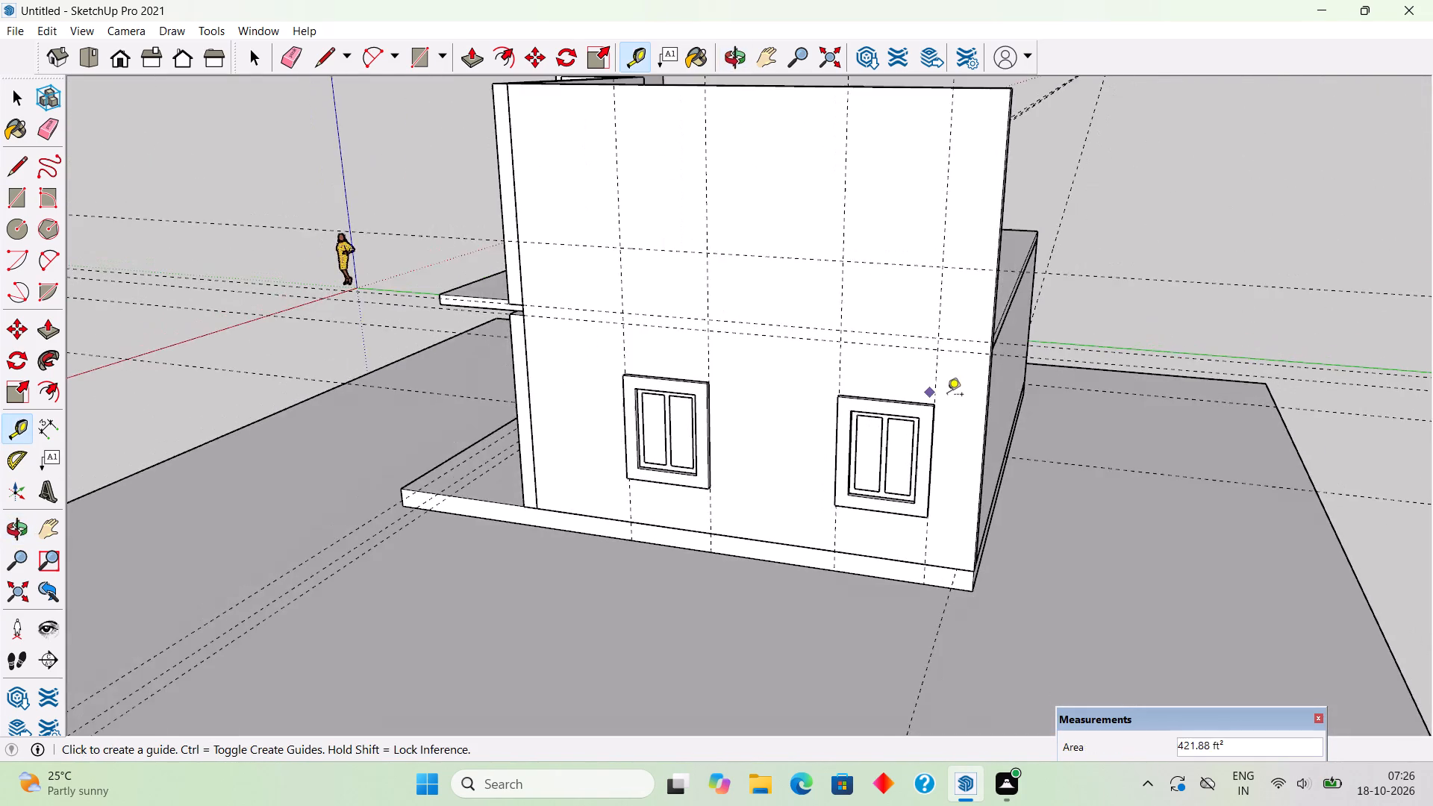
scroll(705, 375, "up", 7)
middle_click_drag(805, 432, 852, 331)
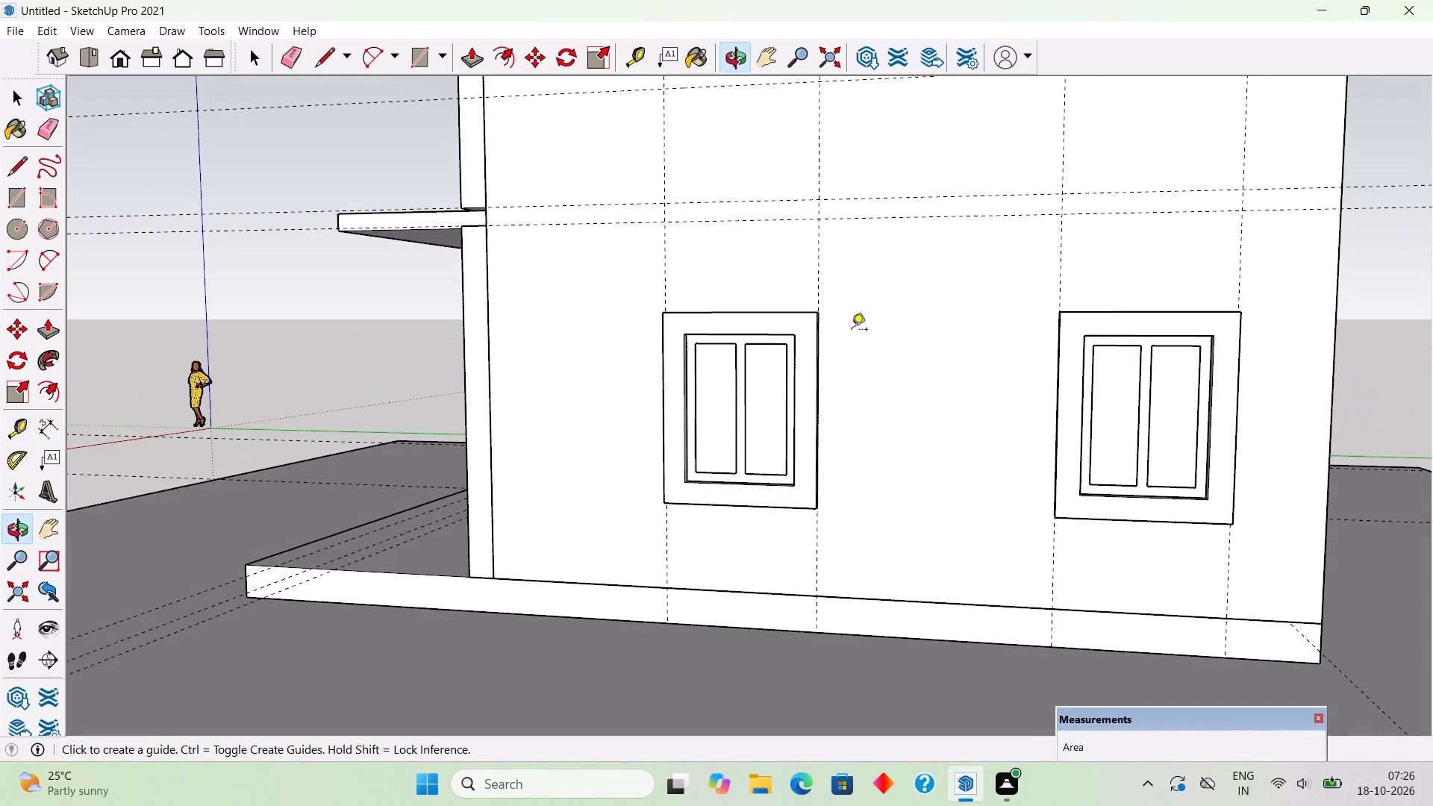
scroll(852, 394, "down", 3)
middle_click_drag(805, 407, 867, 451)
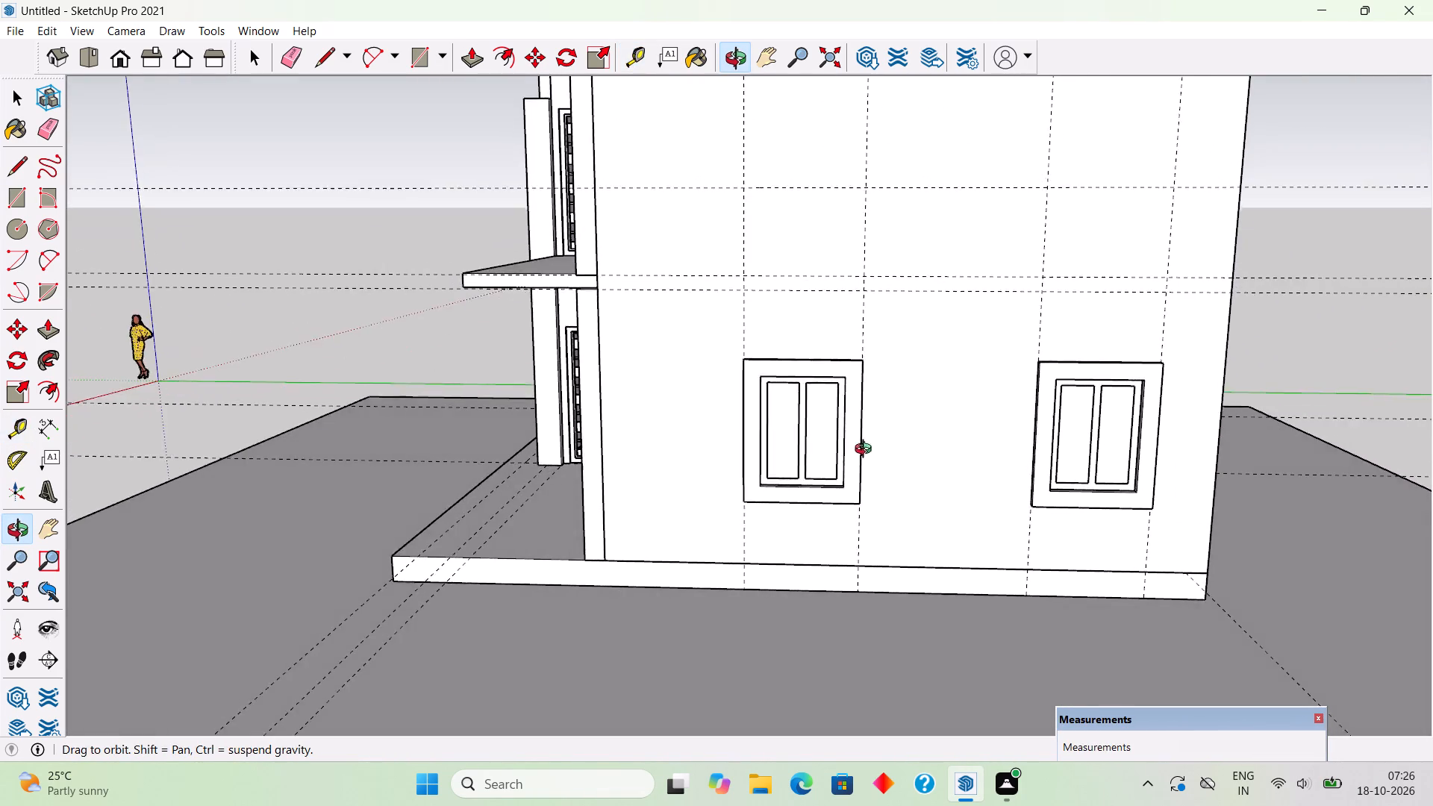
middle_click_drag(867, 451, 867, 452)
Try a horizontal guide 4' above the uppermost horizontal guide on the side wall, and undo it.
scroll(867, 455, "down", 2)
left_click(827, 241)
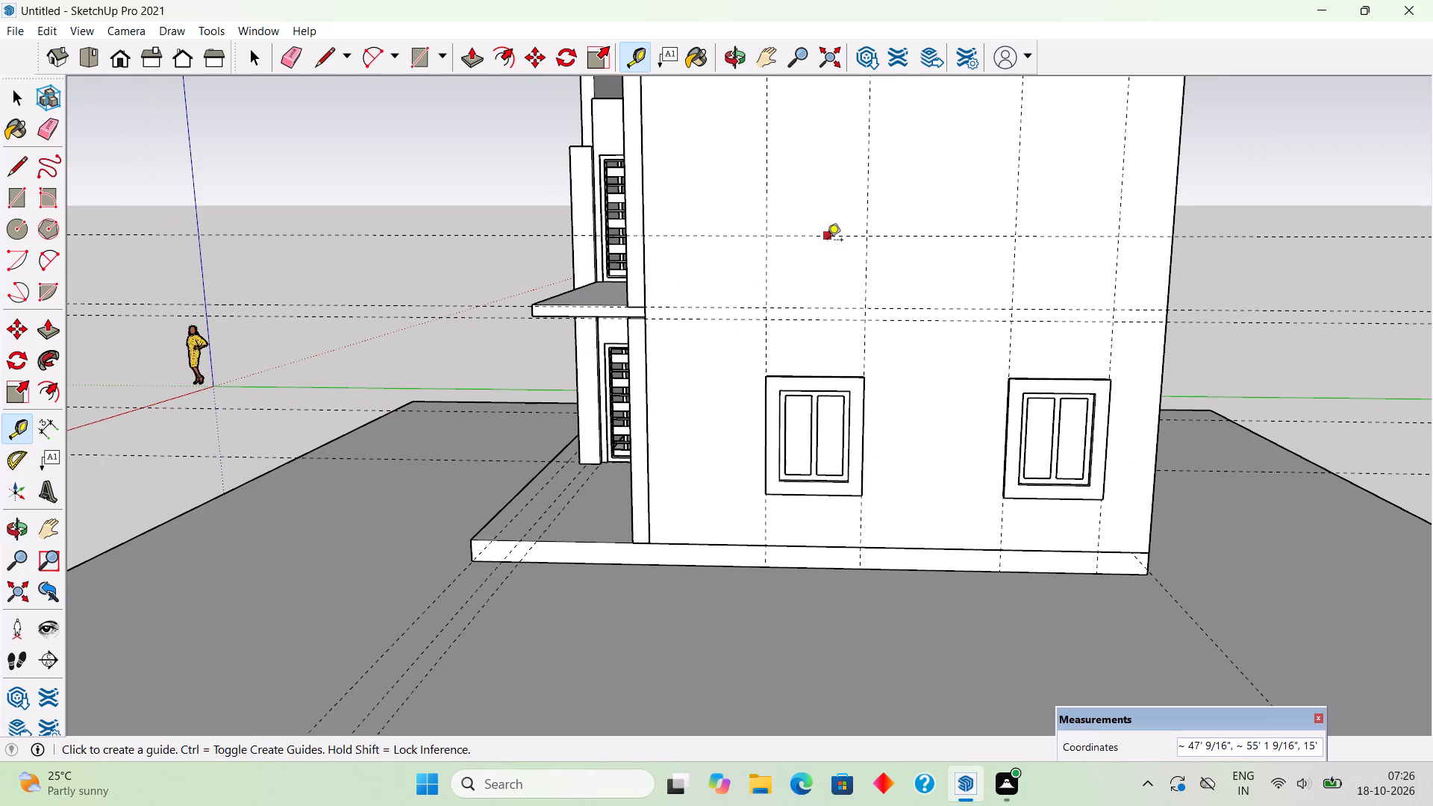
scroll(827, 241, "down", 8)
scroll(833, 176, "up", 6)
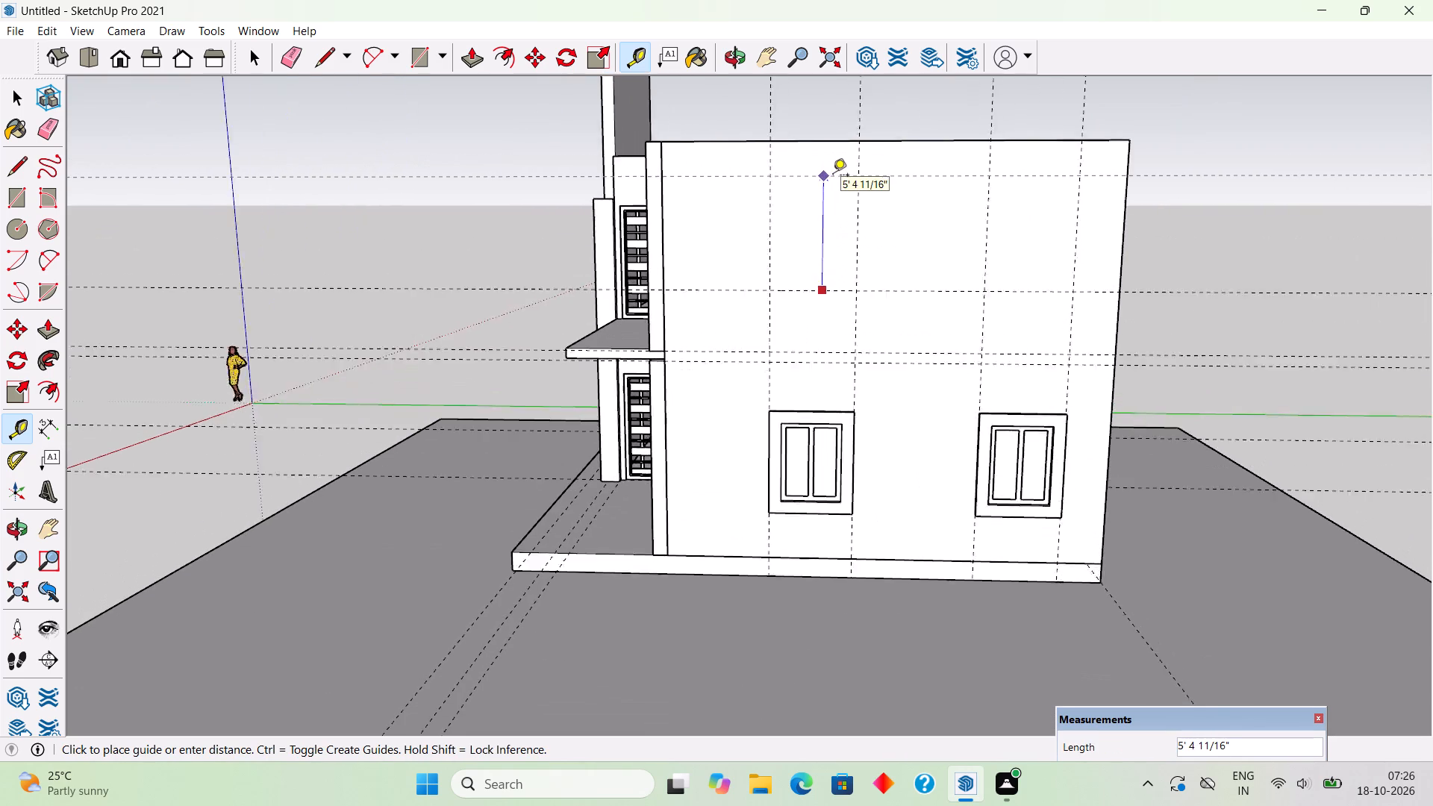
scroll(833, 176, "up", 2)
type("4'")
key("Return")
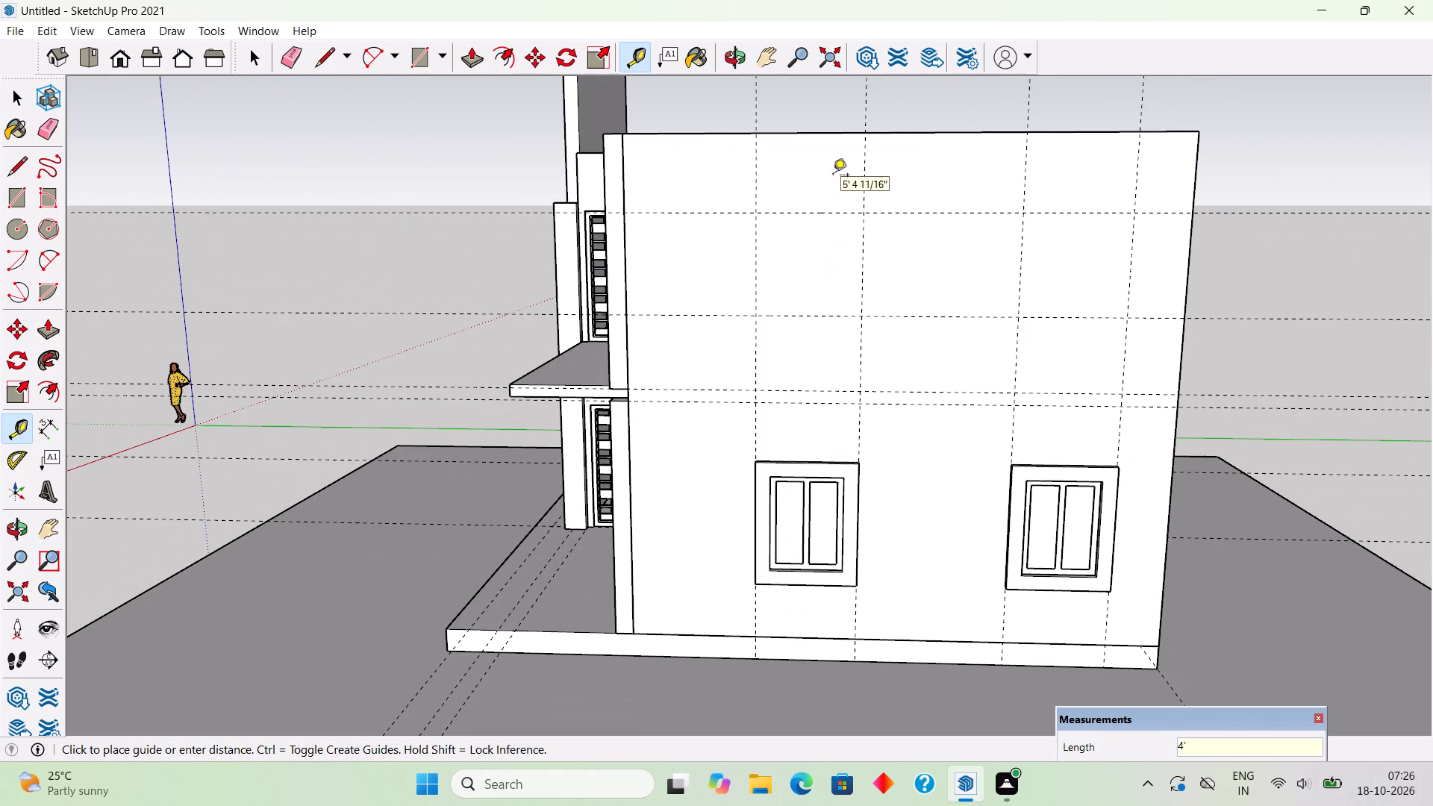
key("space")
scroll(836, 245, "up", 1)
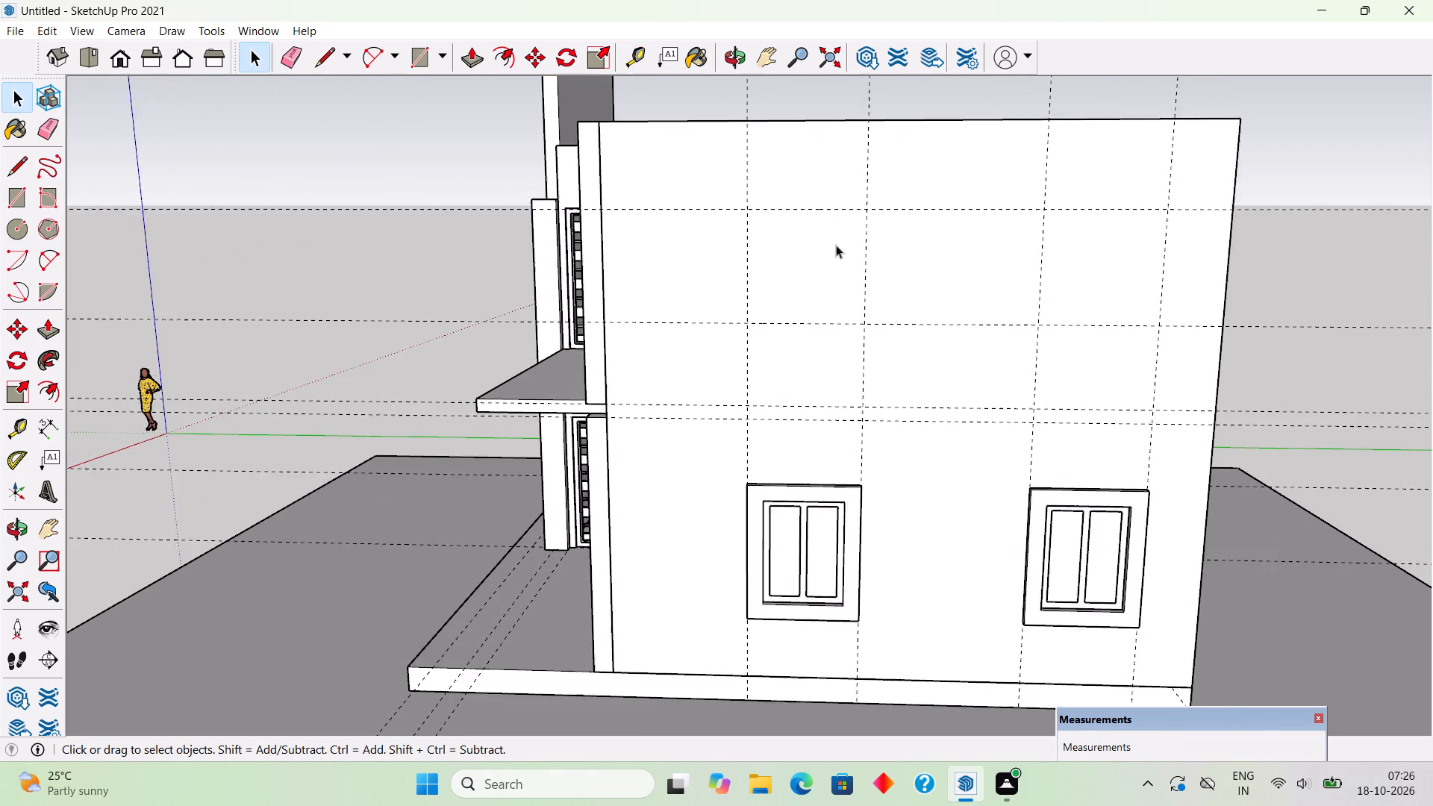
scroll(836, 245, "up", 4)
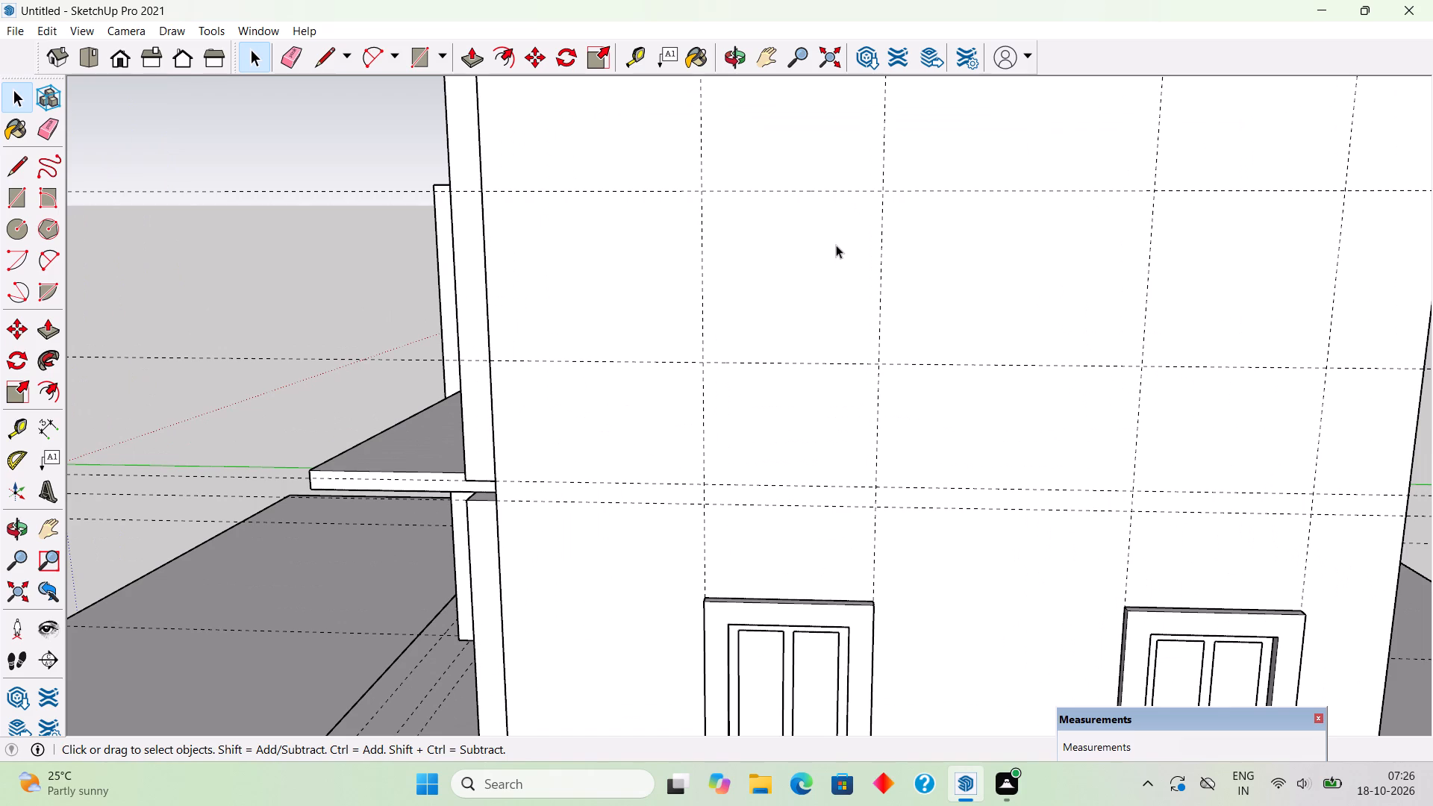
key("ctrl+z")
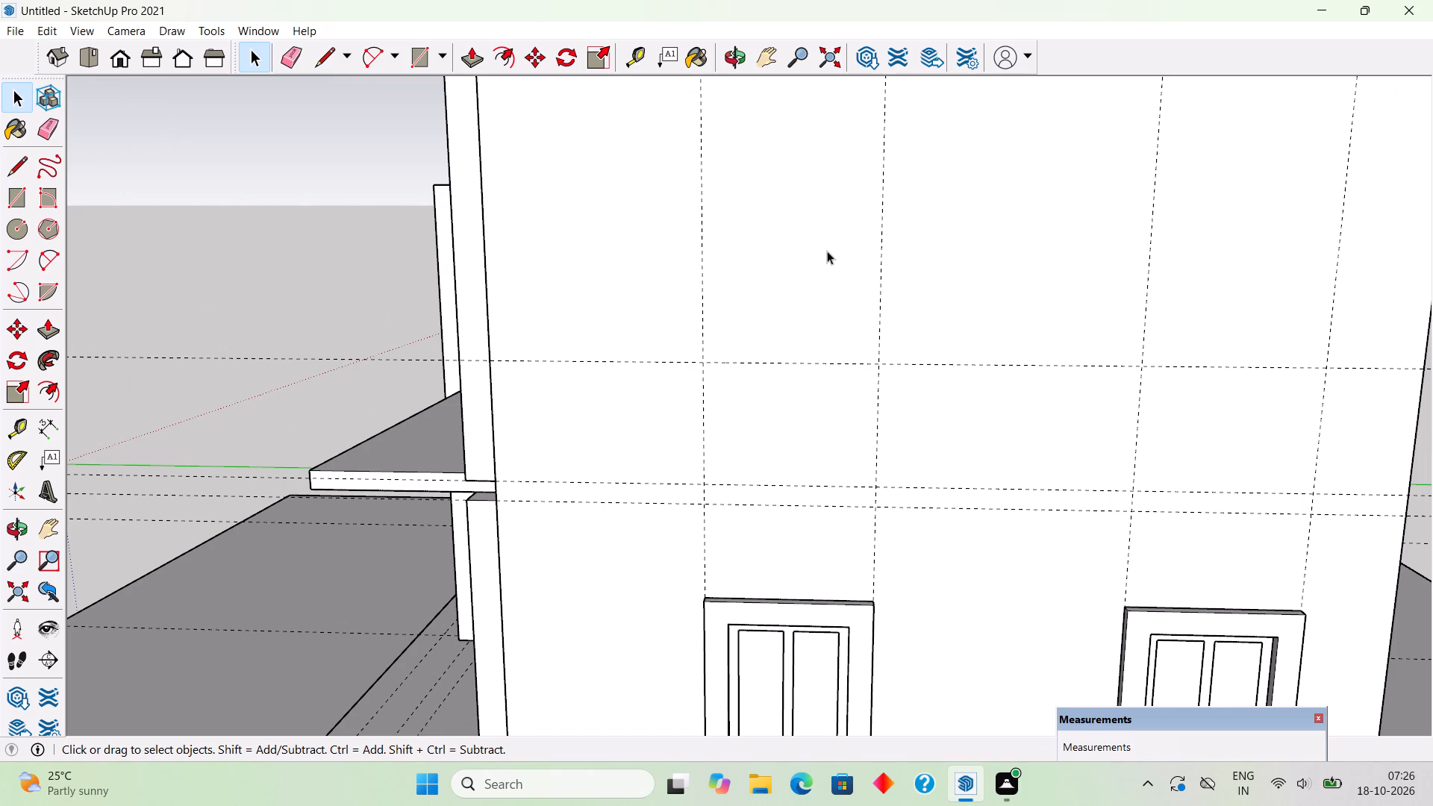
Place a horizontal guide 4' above the uppermost horizontal guide on the side wall.
key("t")
left_click(822, 359)
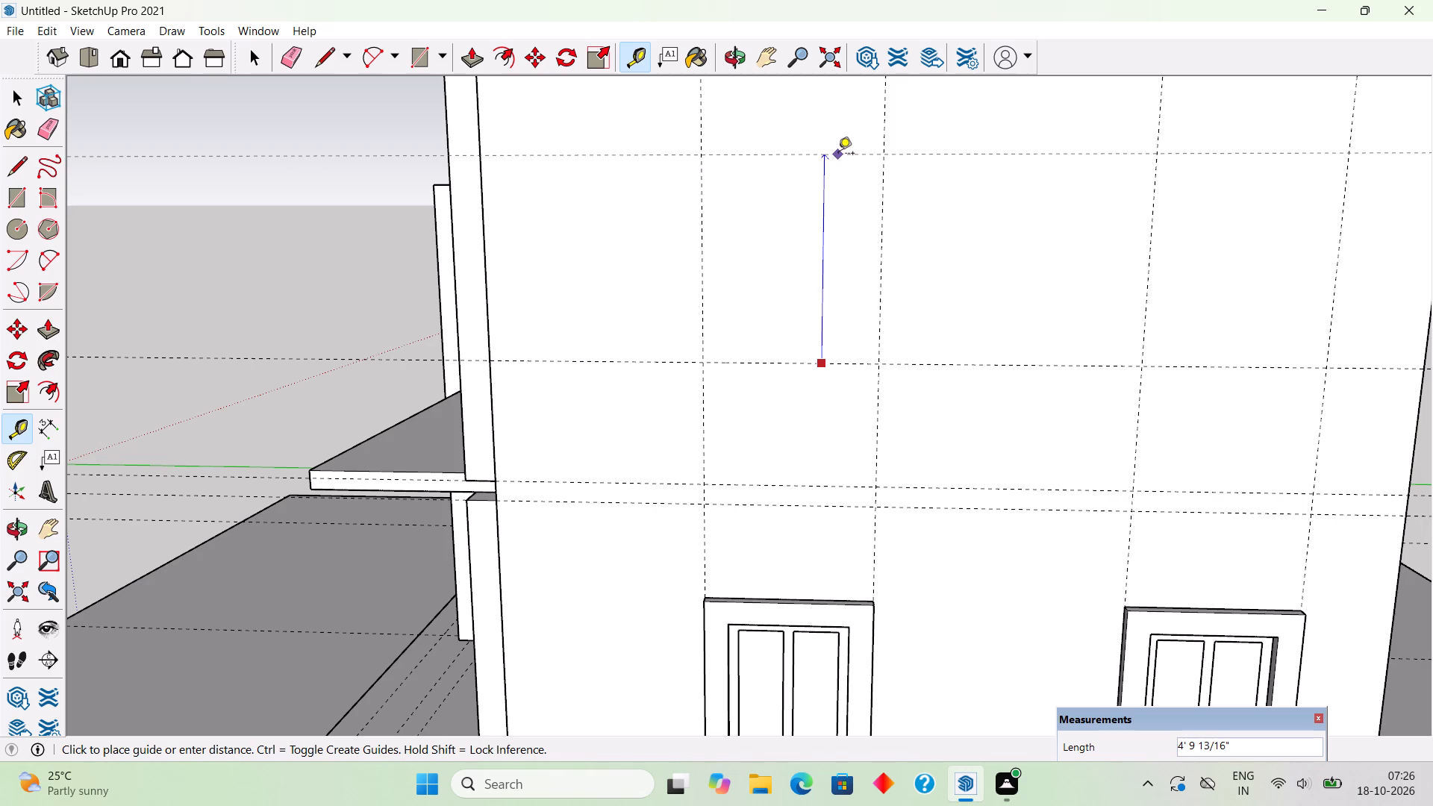
scroll(838, 154, "down", 5)
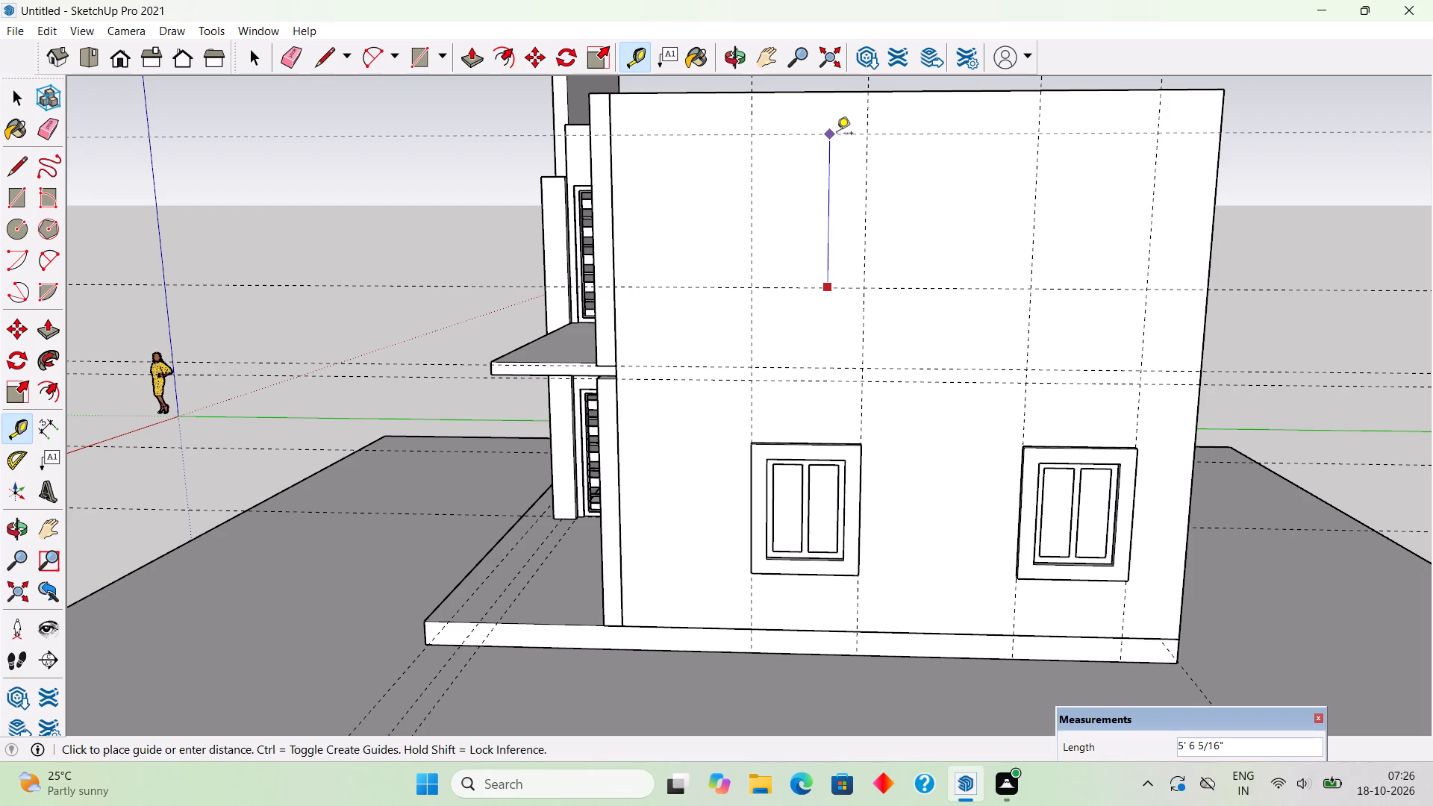
type("4'")
key("Return")
Measure the width of the lower front window's frame, from its outer edge to the edge of the opening.
scroll(837, 134, "up", 5)
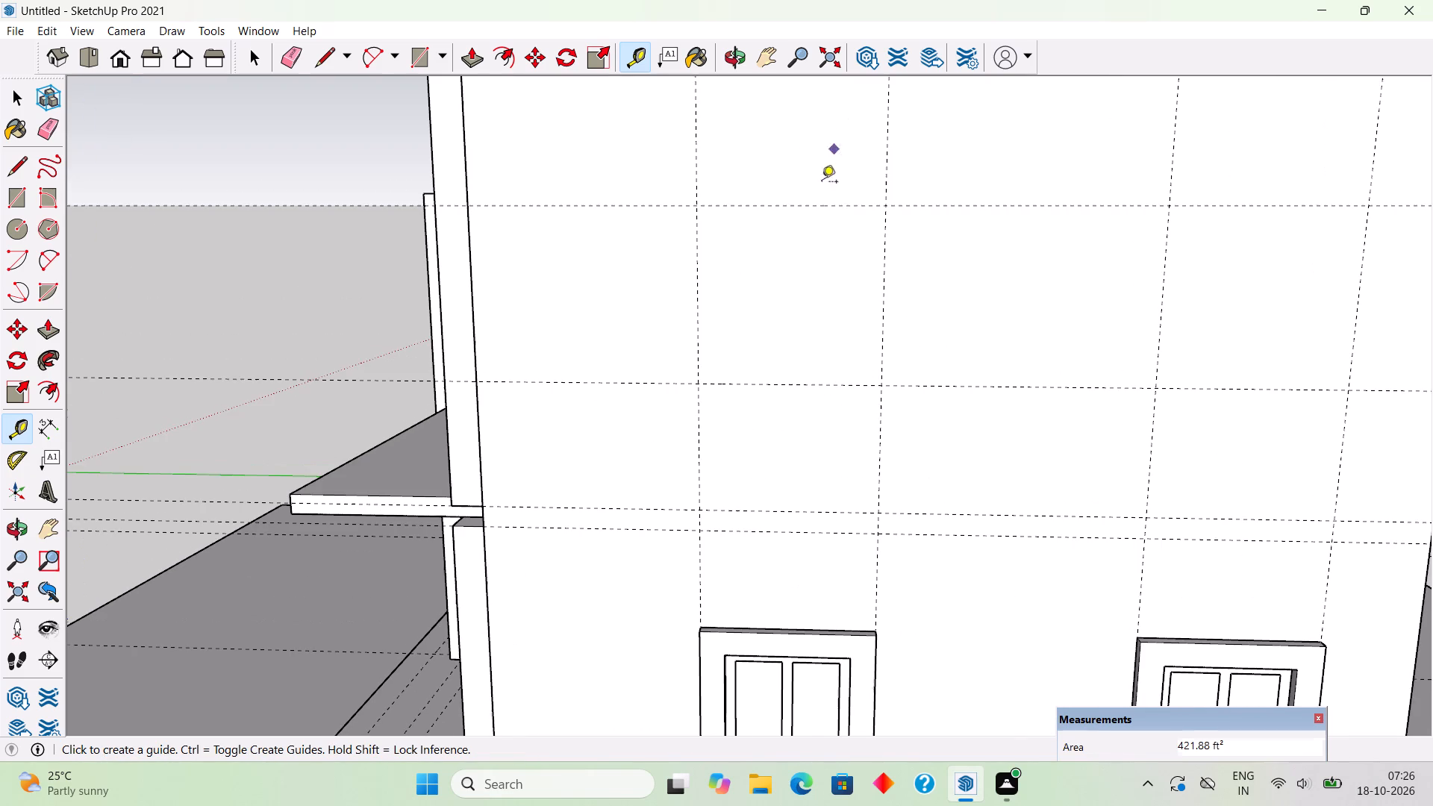
left_click(881, 263)
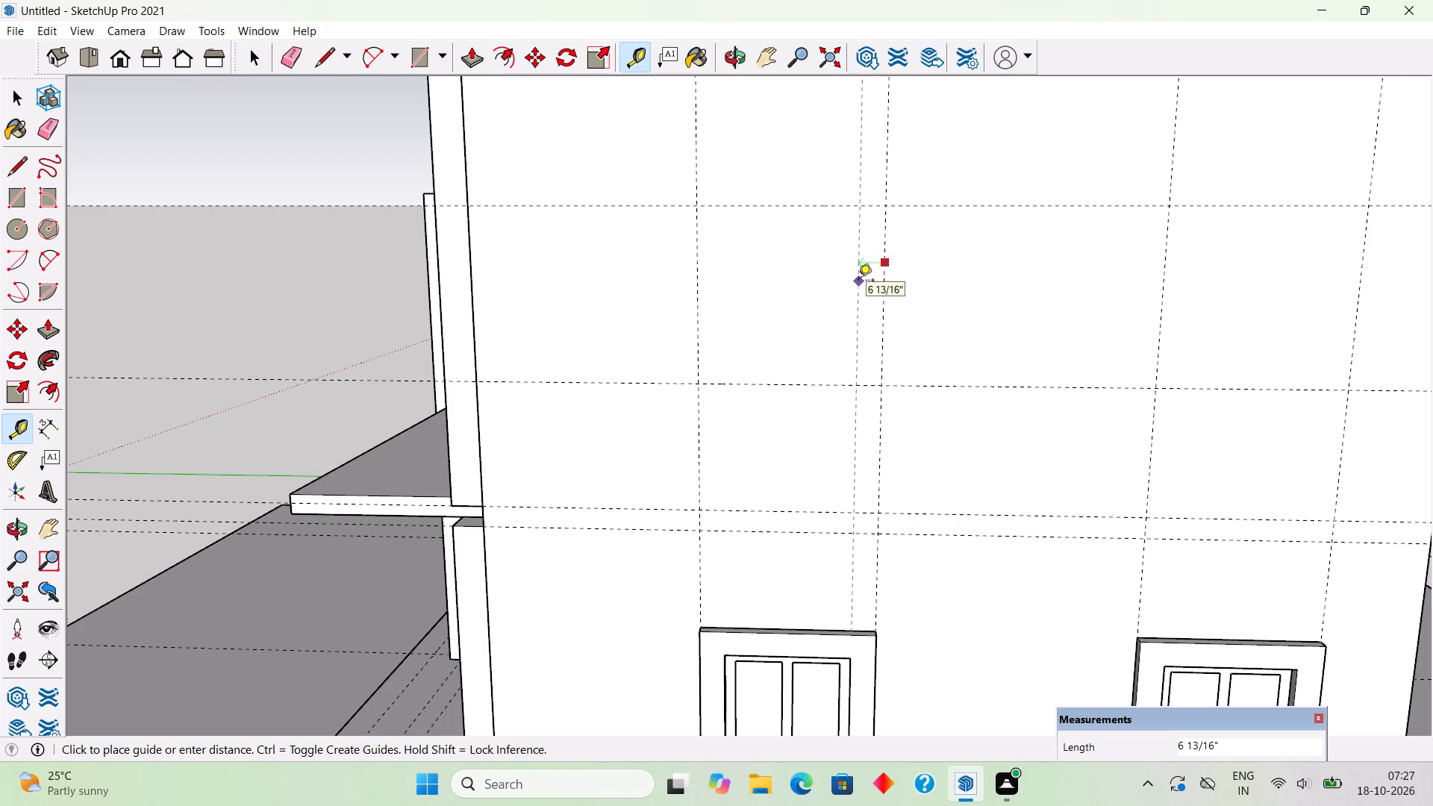
scroll(858, 281, "down", 6)
scroll(855, 569, "up", 4)
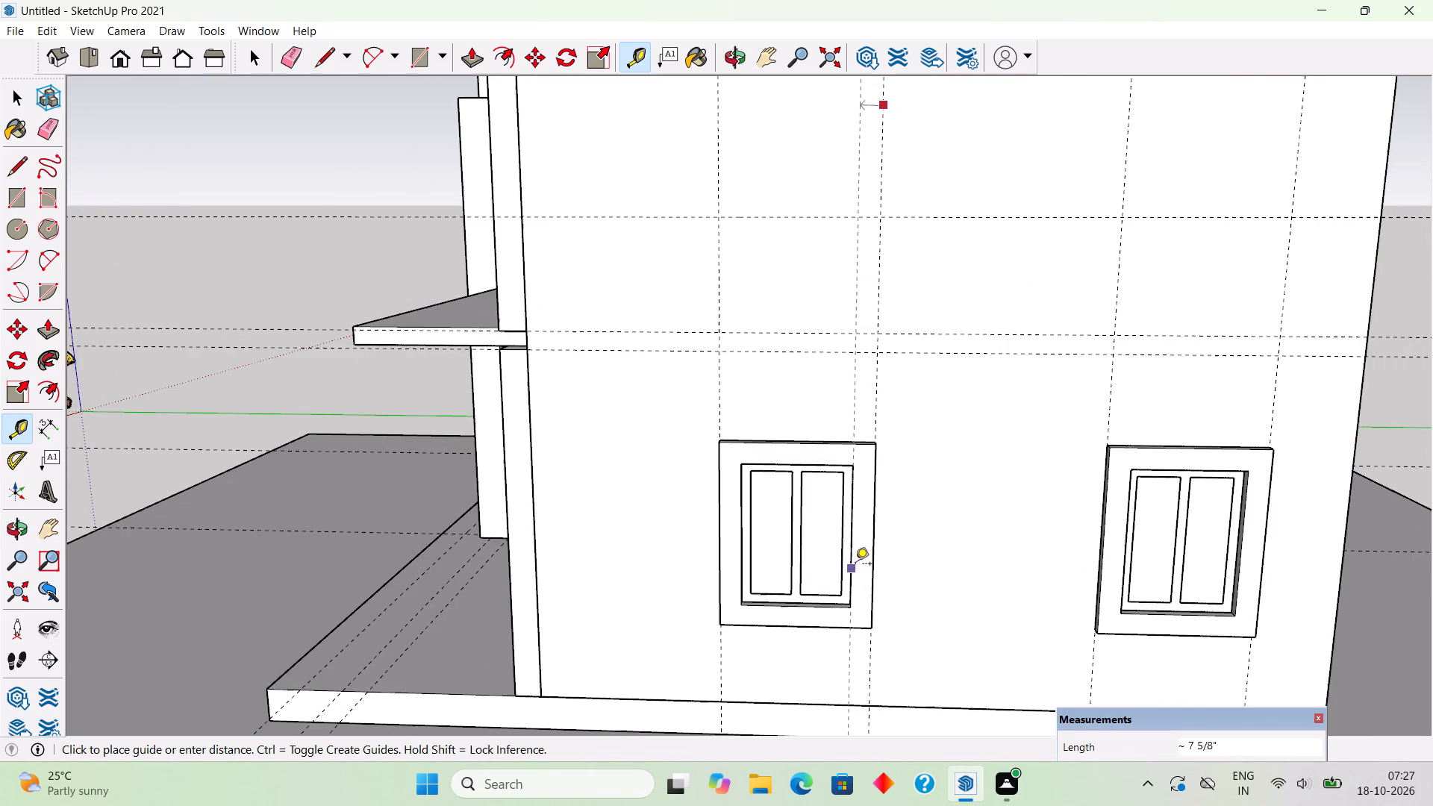
scroll(868, 556, "up", 3)
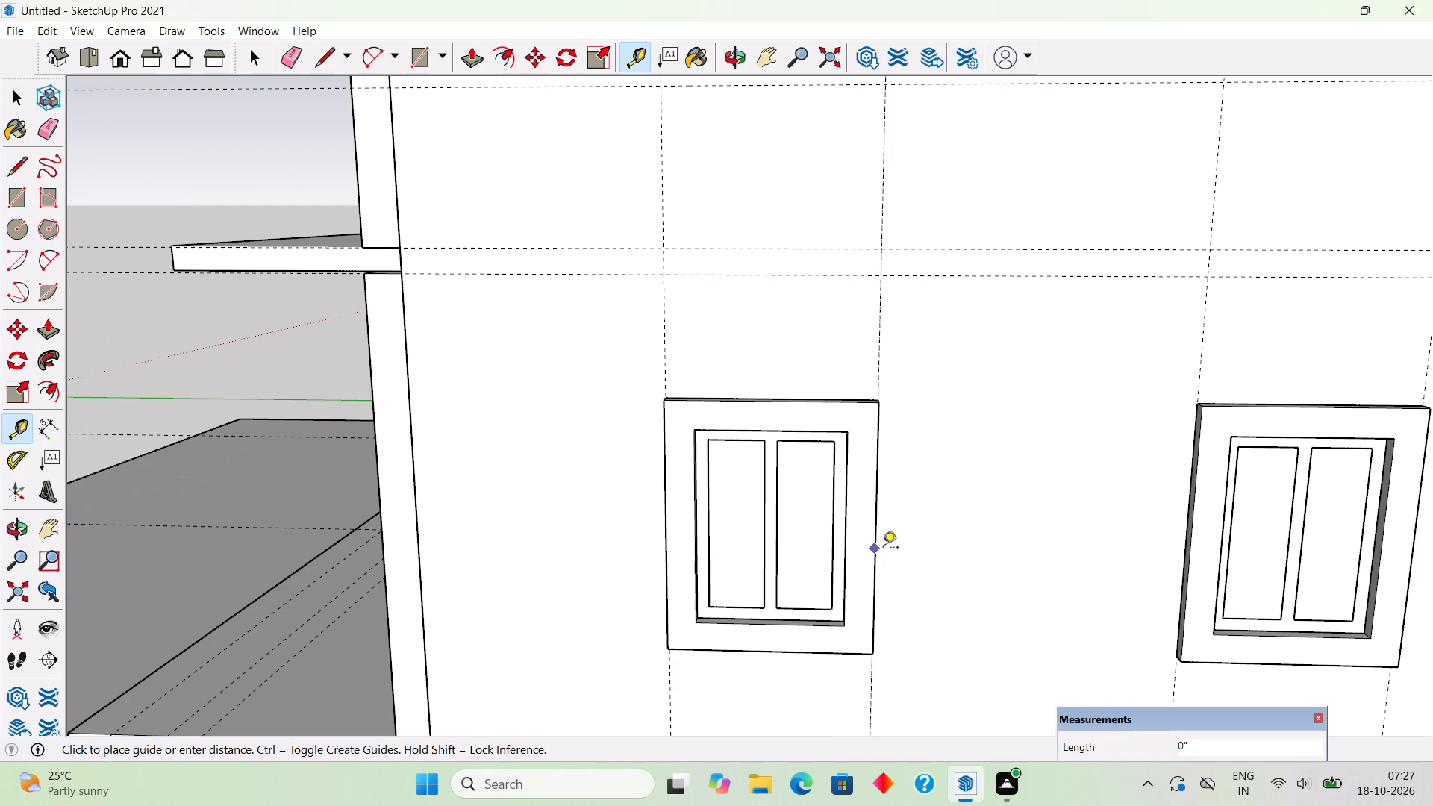
key("space")
key("t")
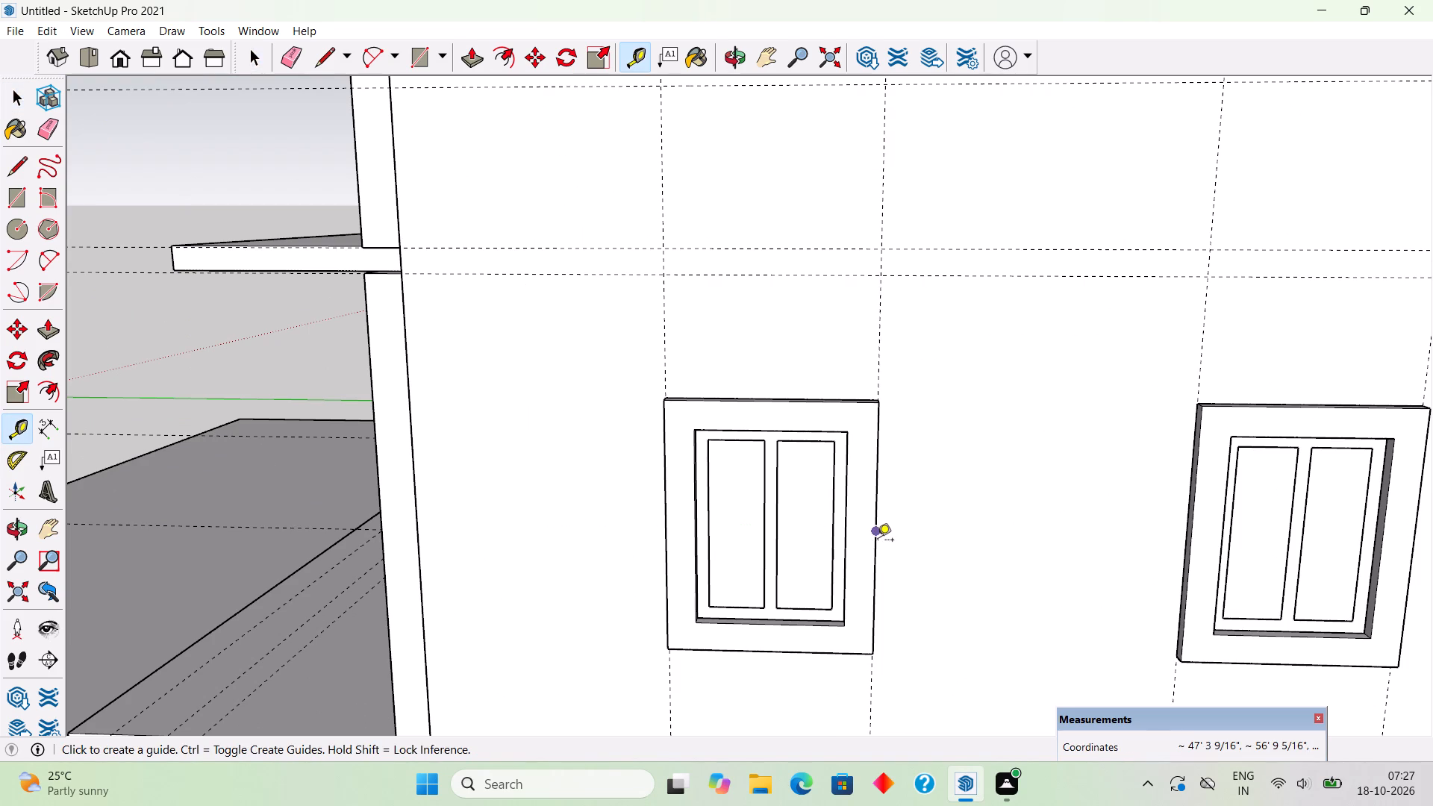
left_click(878, 547)
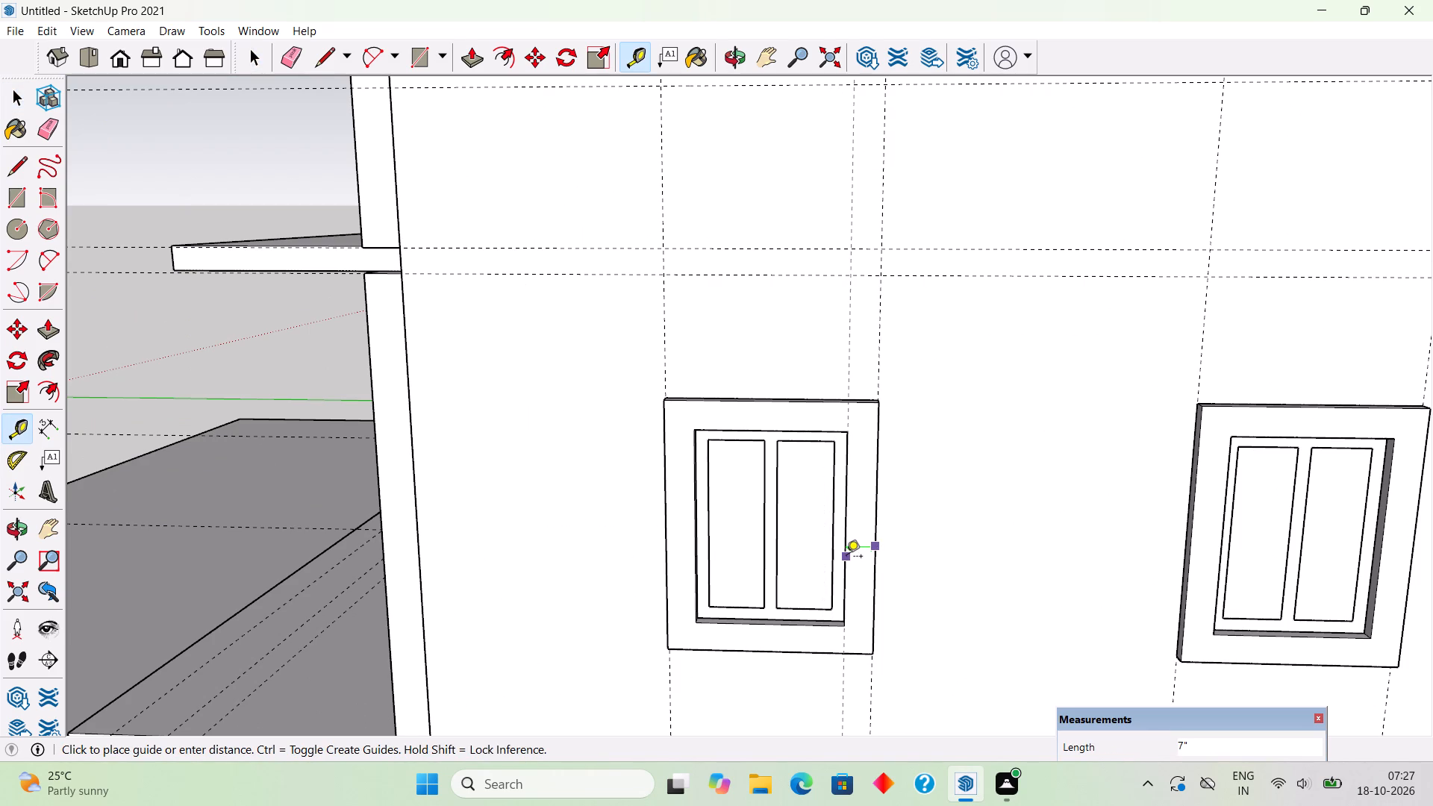
key("space")
Place vertical guides 7" inside both outer guides of the window position nearest the front.
scroll(846, 557, "down", 5)
scroll(846, 557, "up", 1)
scroll(846, 557, "down", 5)
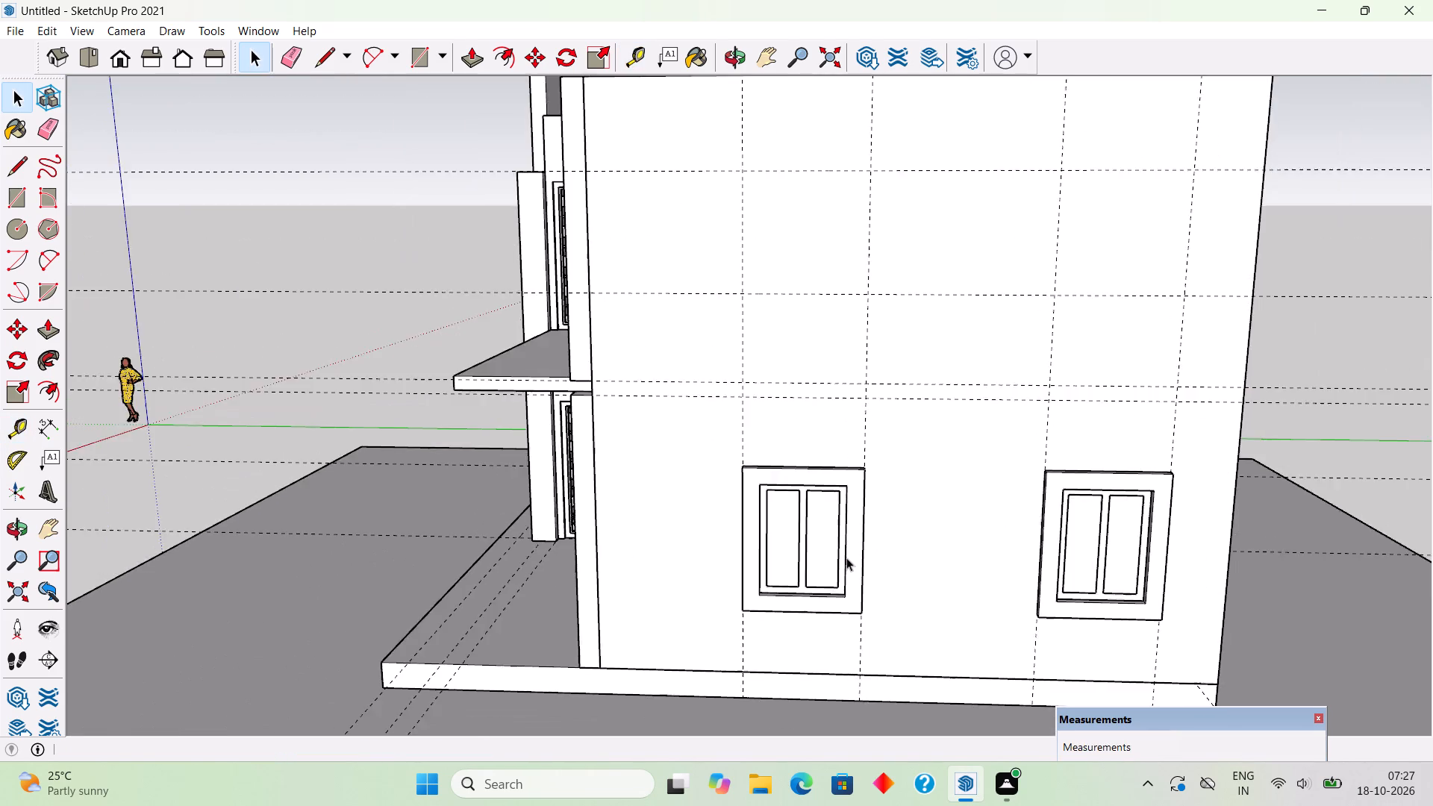
scroll(864, 290, "up", 10)
key("t")
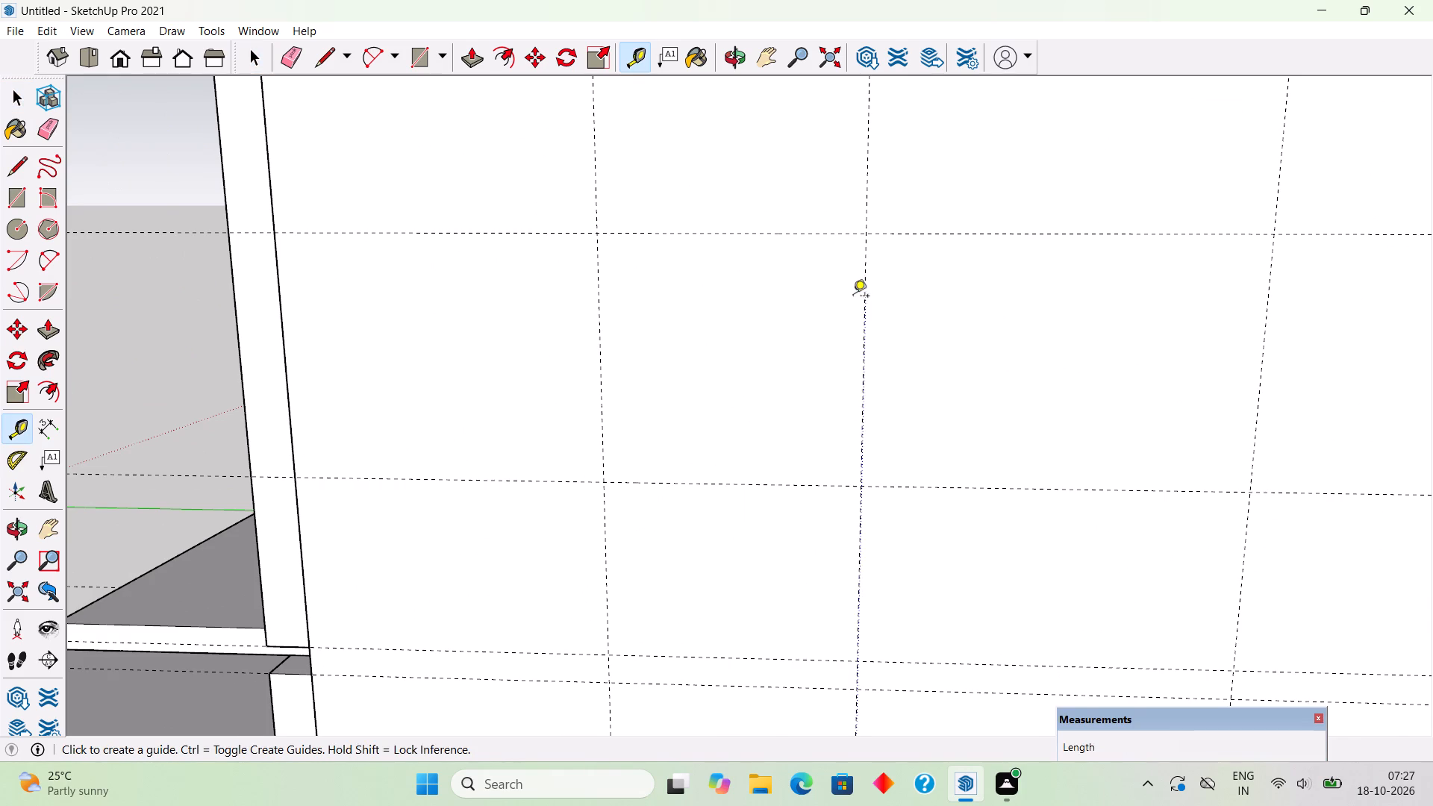
left_click(860, 327)
type("7\"")
key("Return")
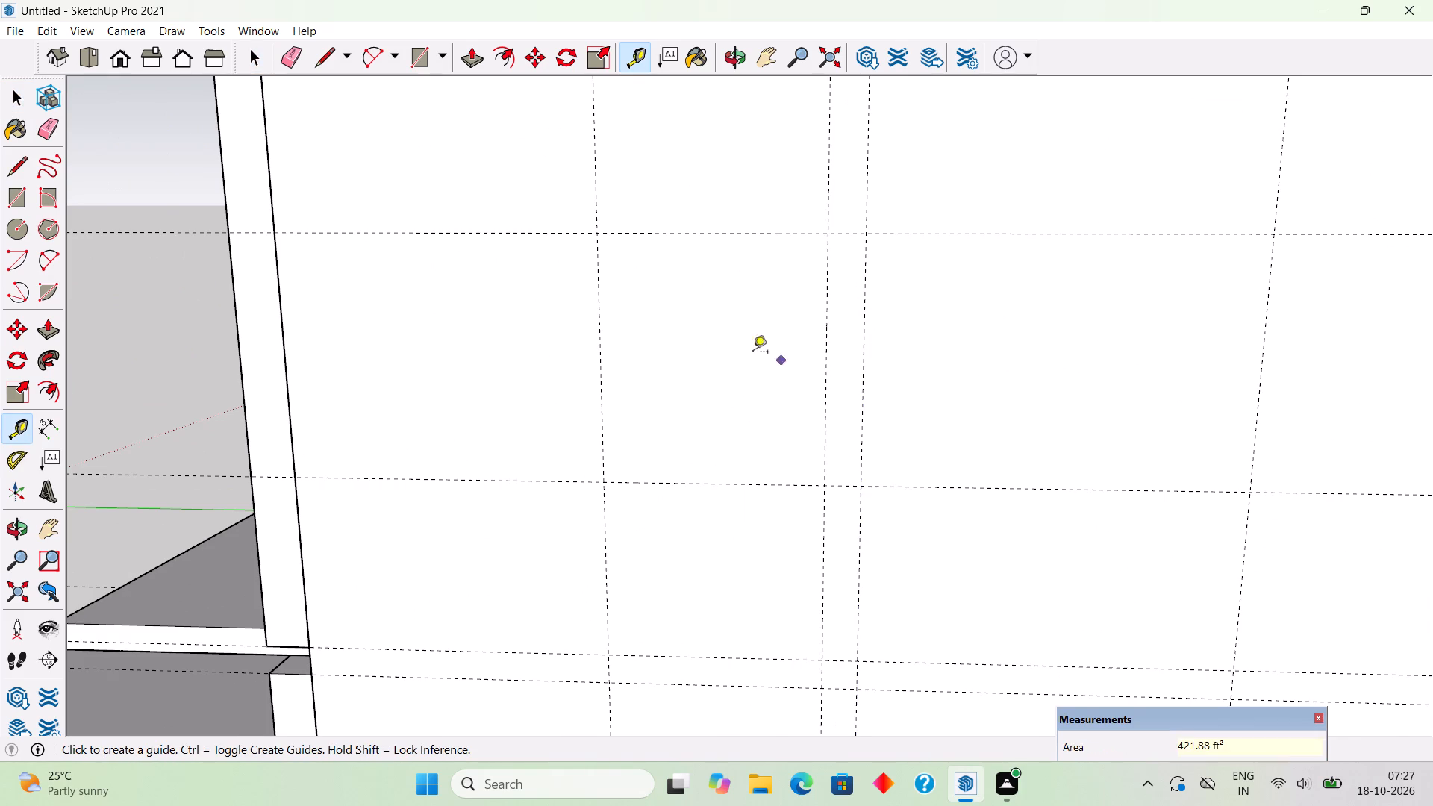
left_click(602, 377)
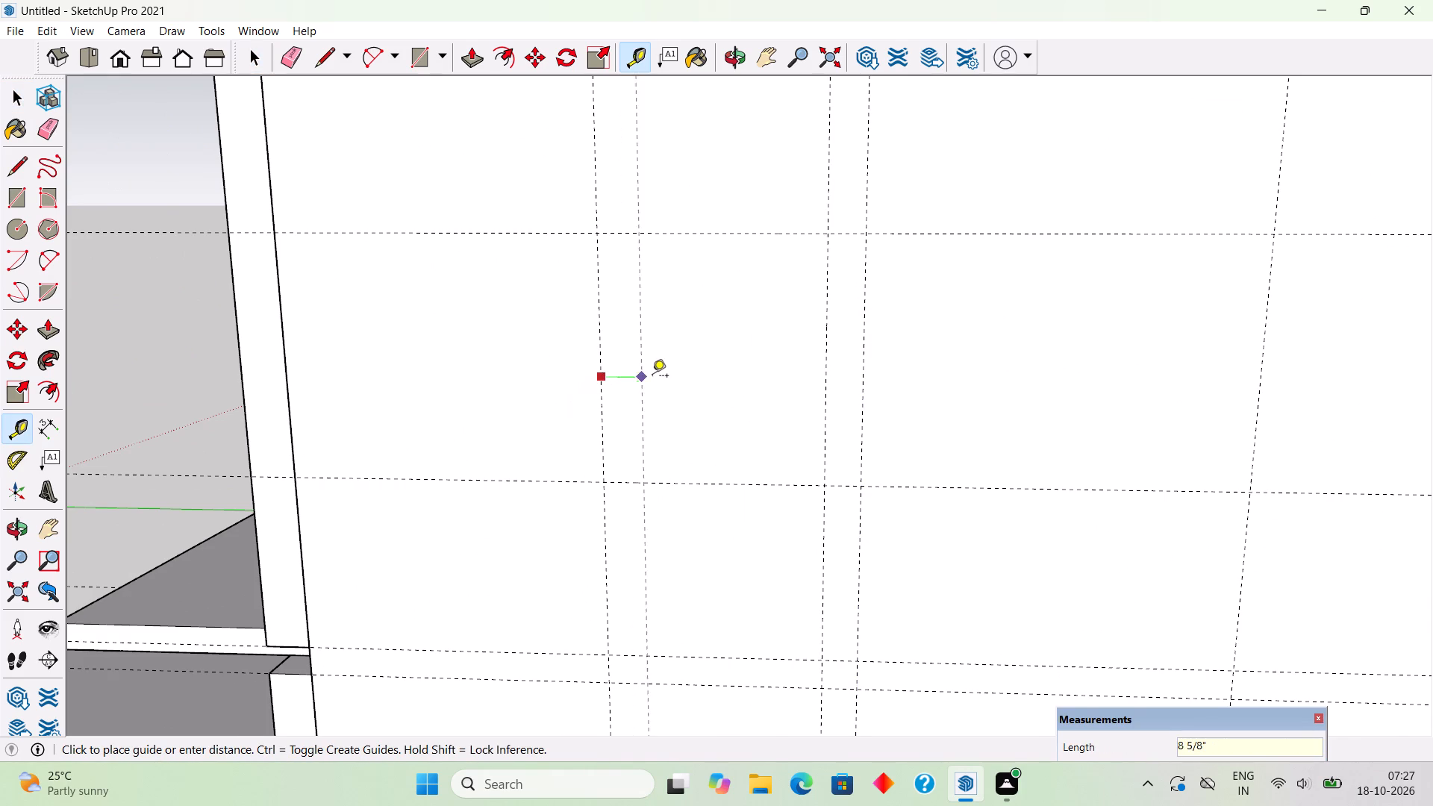
type("7\"")
key("Return")
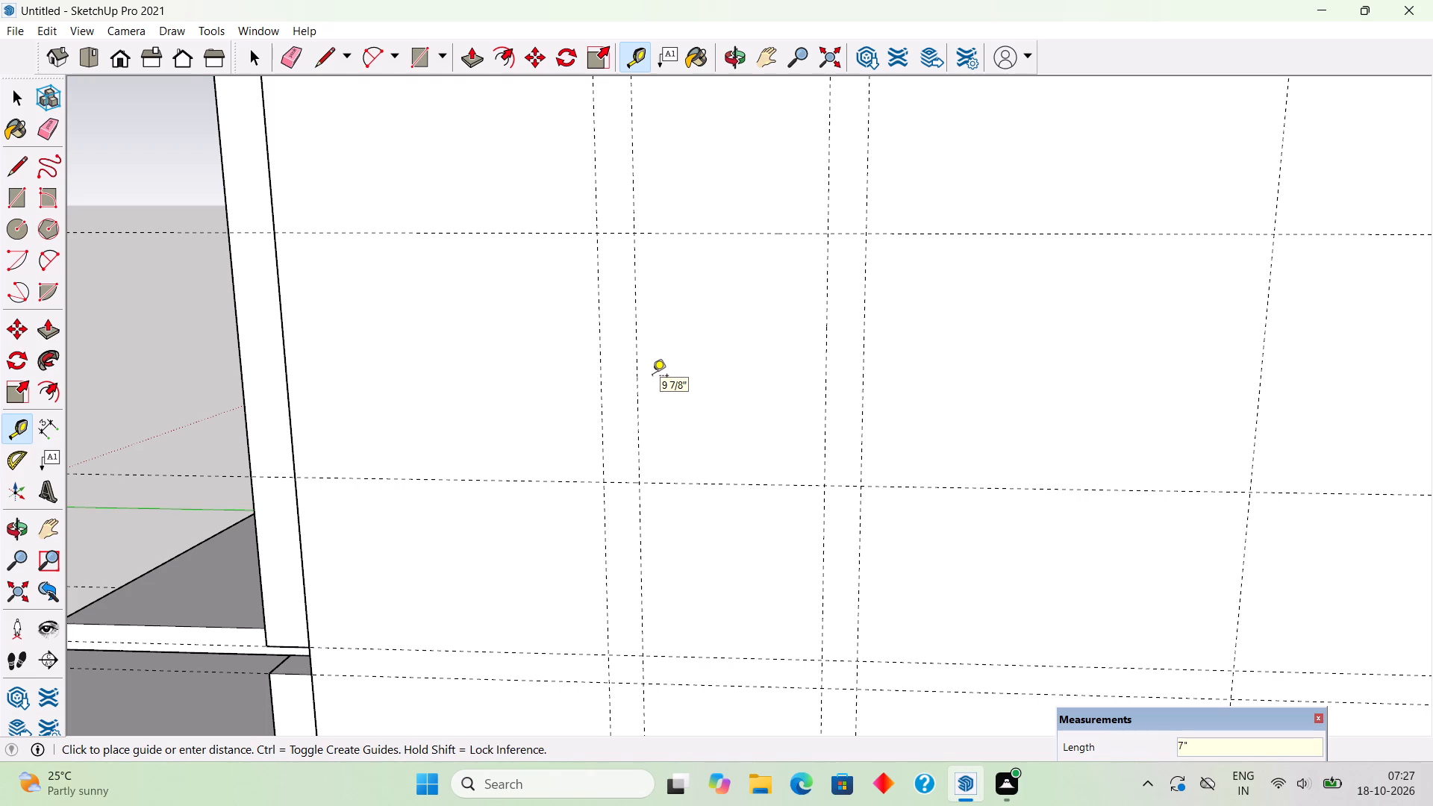
Place vertical guides 7" inside both outer guides of the rear window position.
scroll(651, 386, "down", 7)
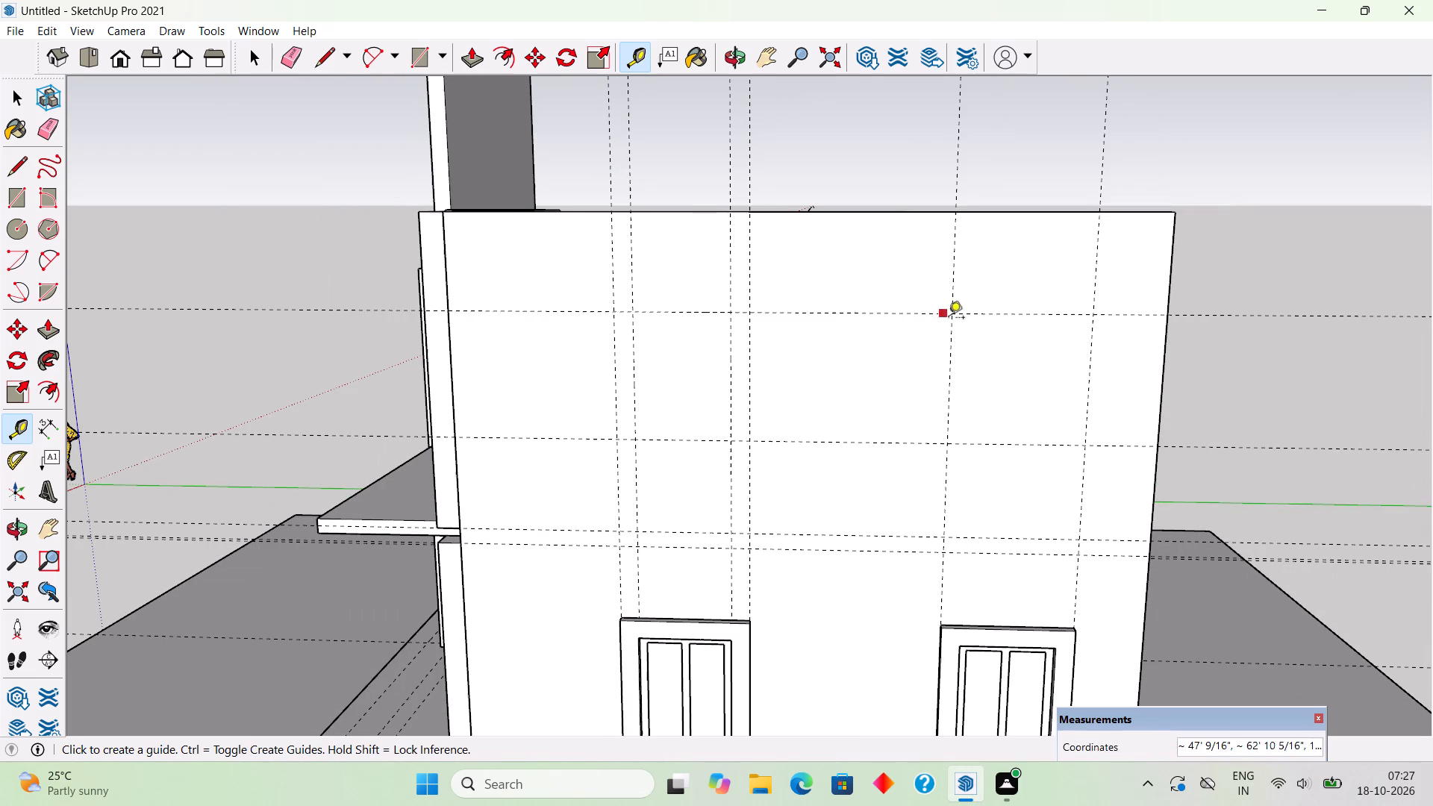
left_click(951, 372)
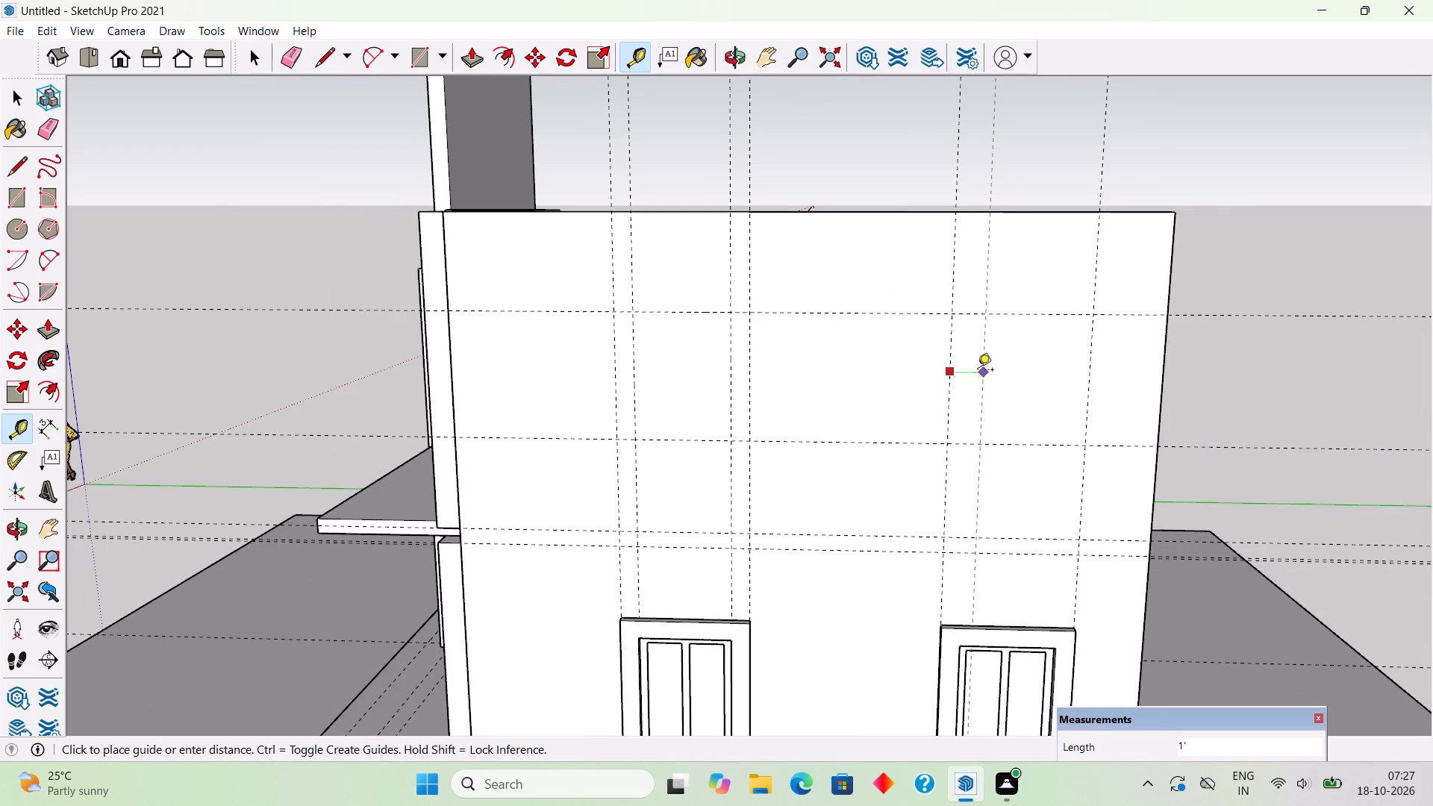
type("7\"")
key("Return")
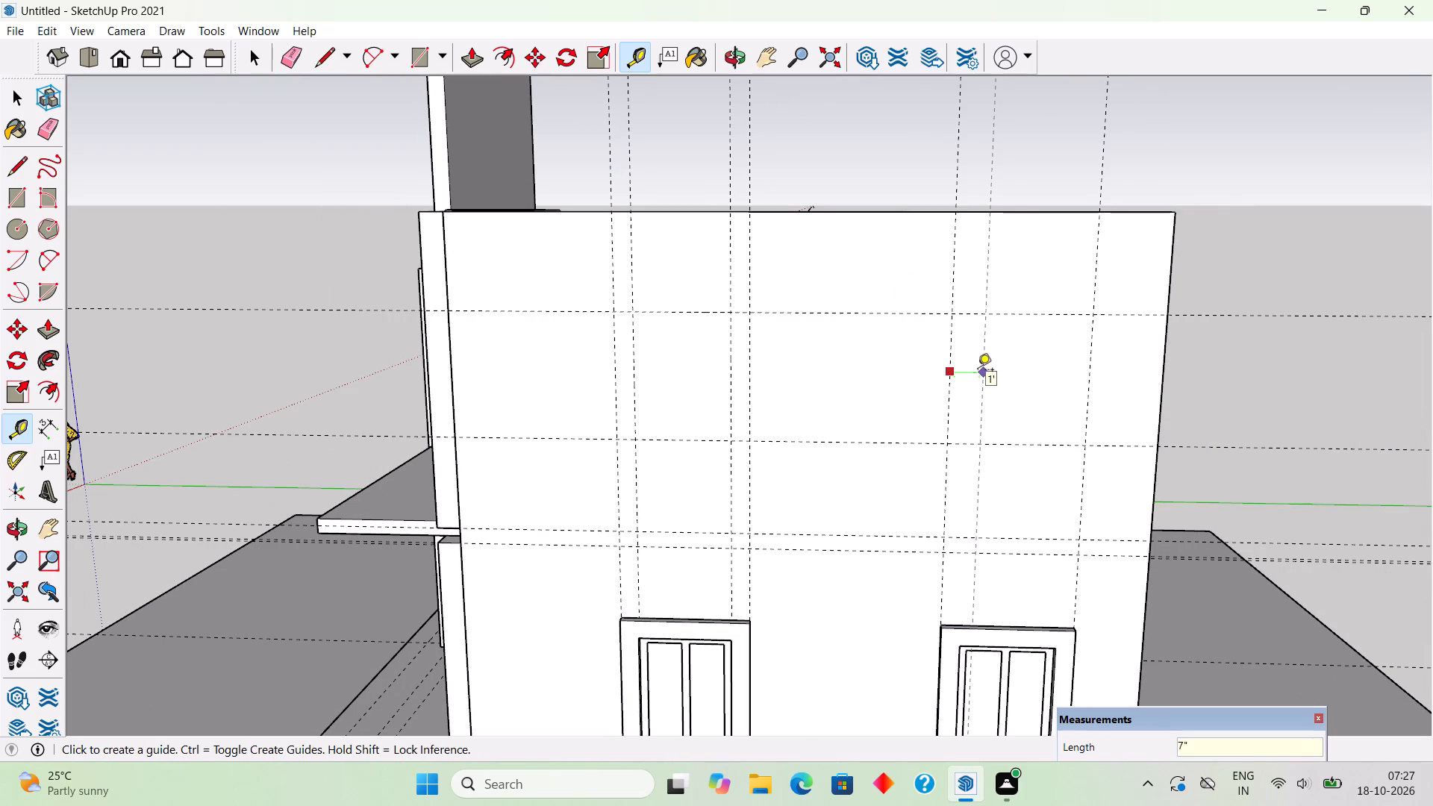
left_click(1092, 375)
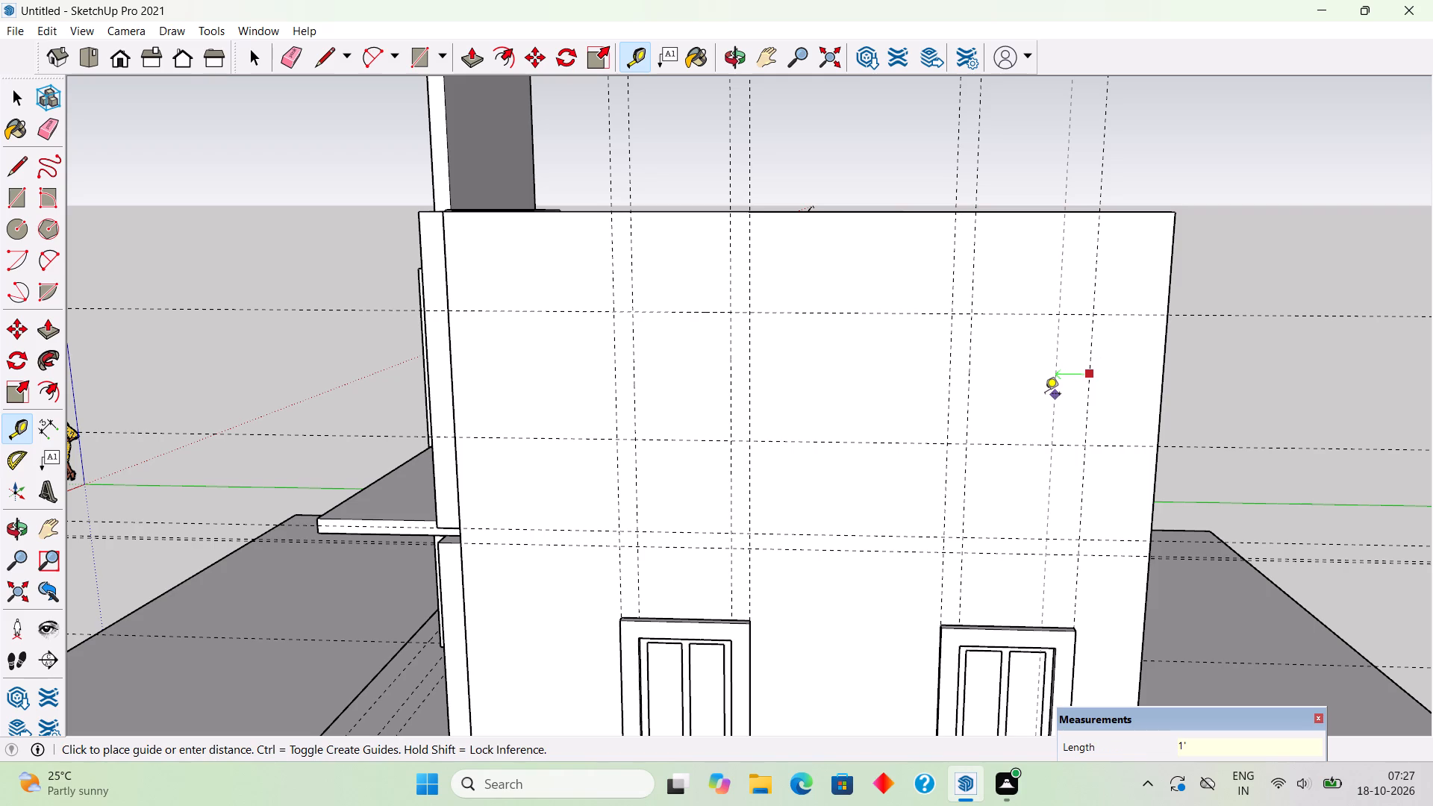
type("7\"")
key("Return")
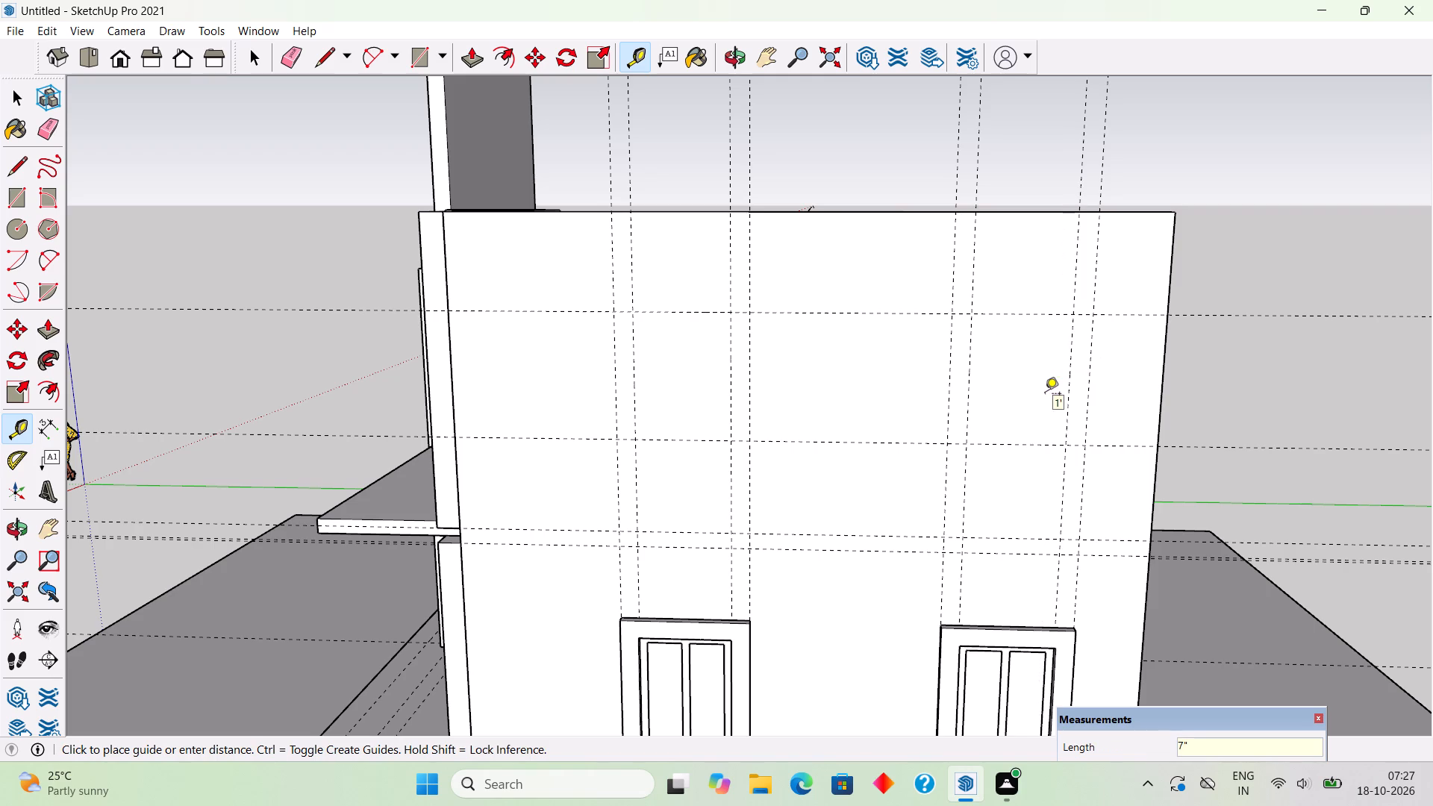
Inside the side wall group, draw two 4' by 3' window rectangles between the inner vertical and upper horizontal guides.
key("space")
triple_click(792, 408)
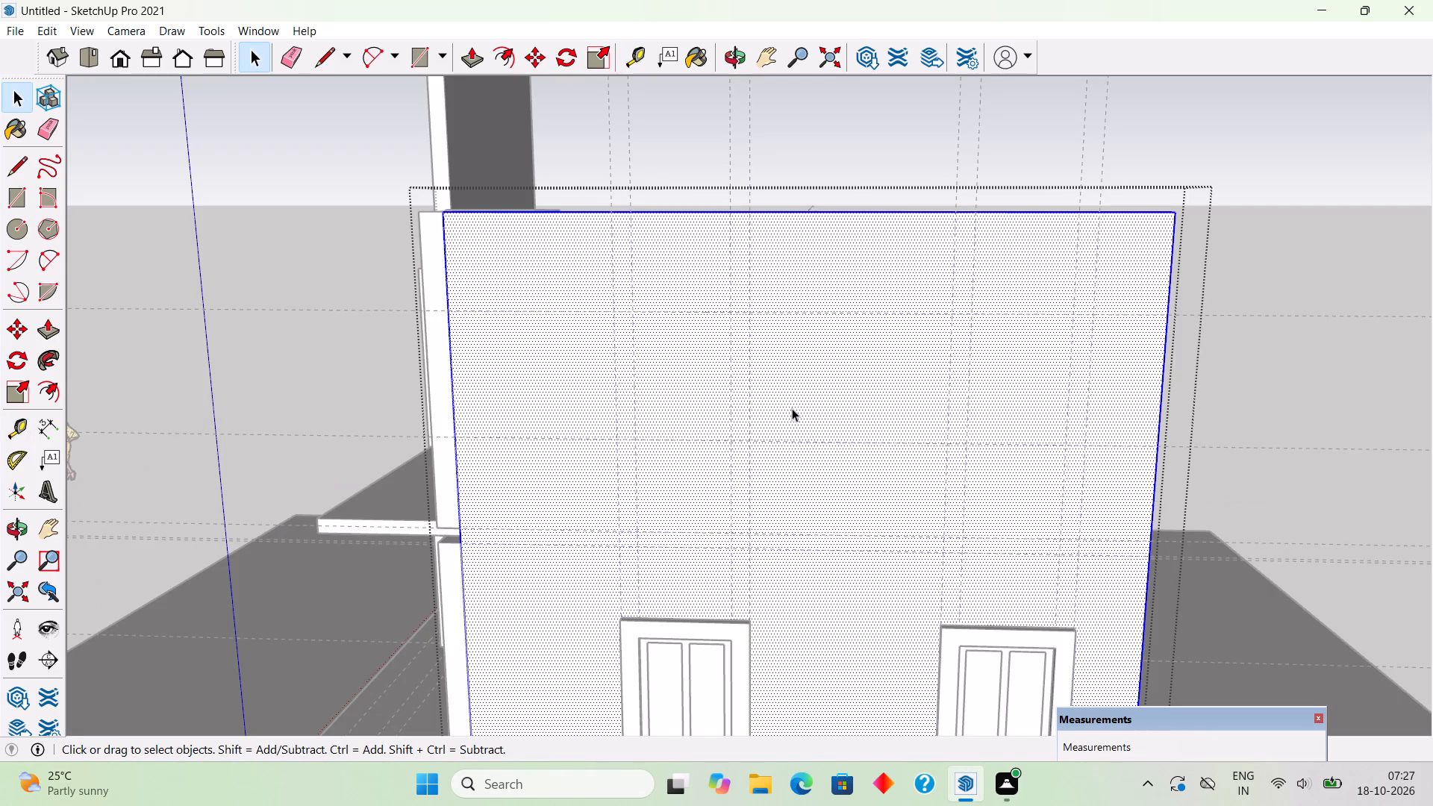
key("r")
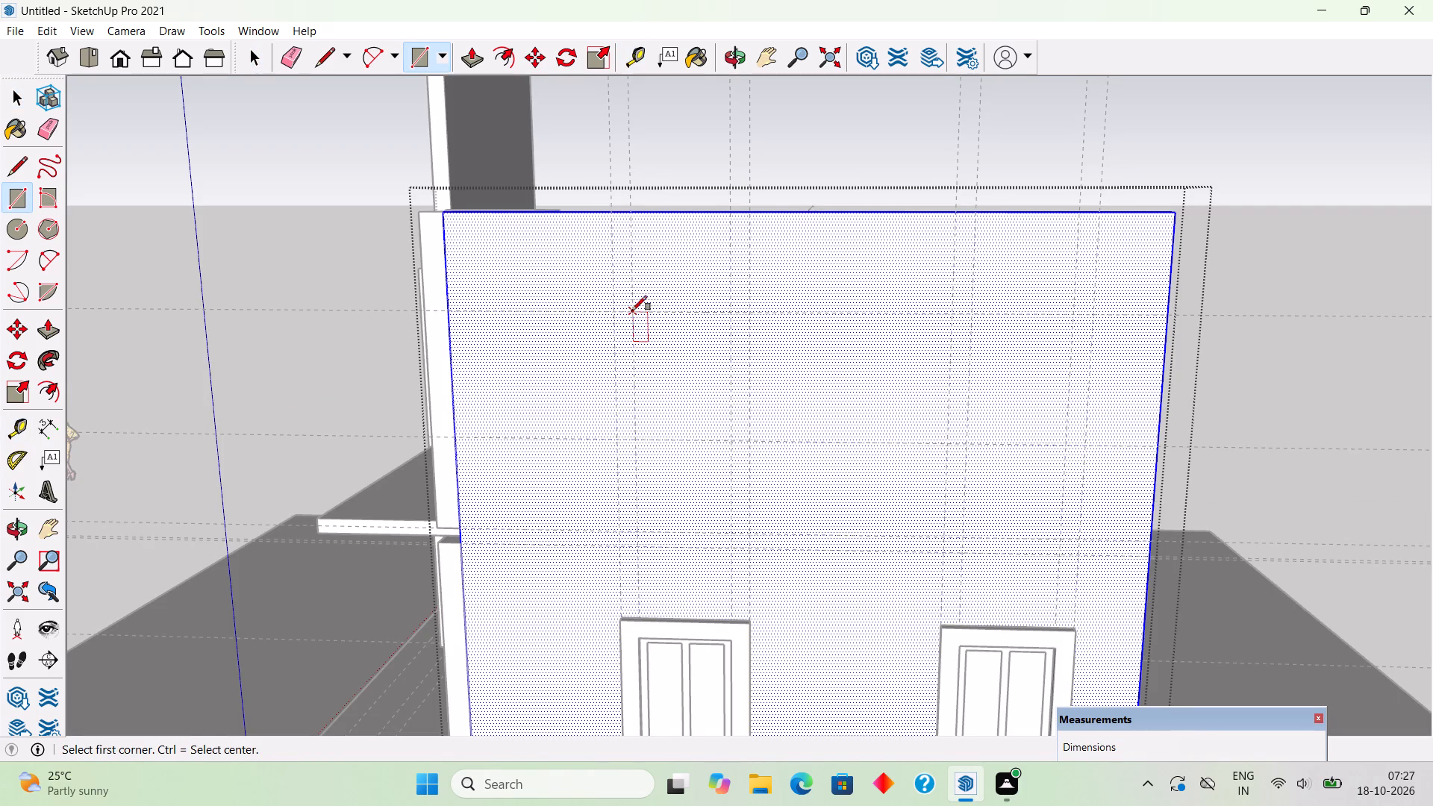
left_click(632, 316)
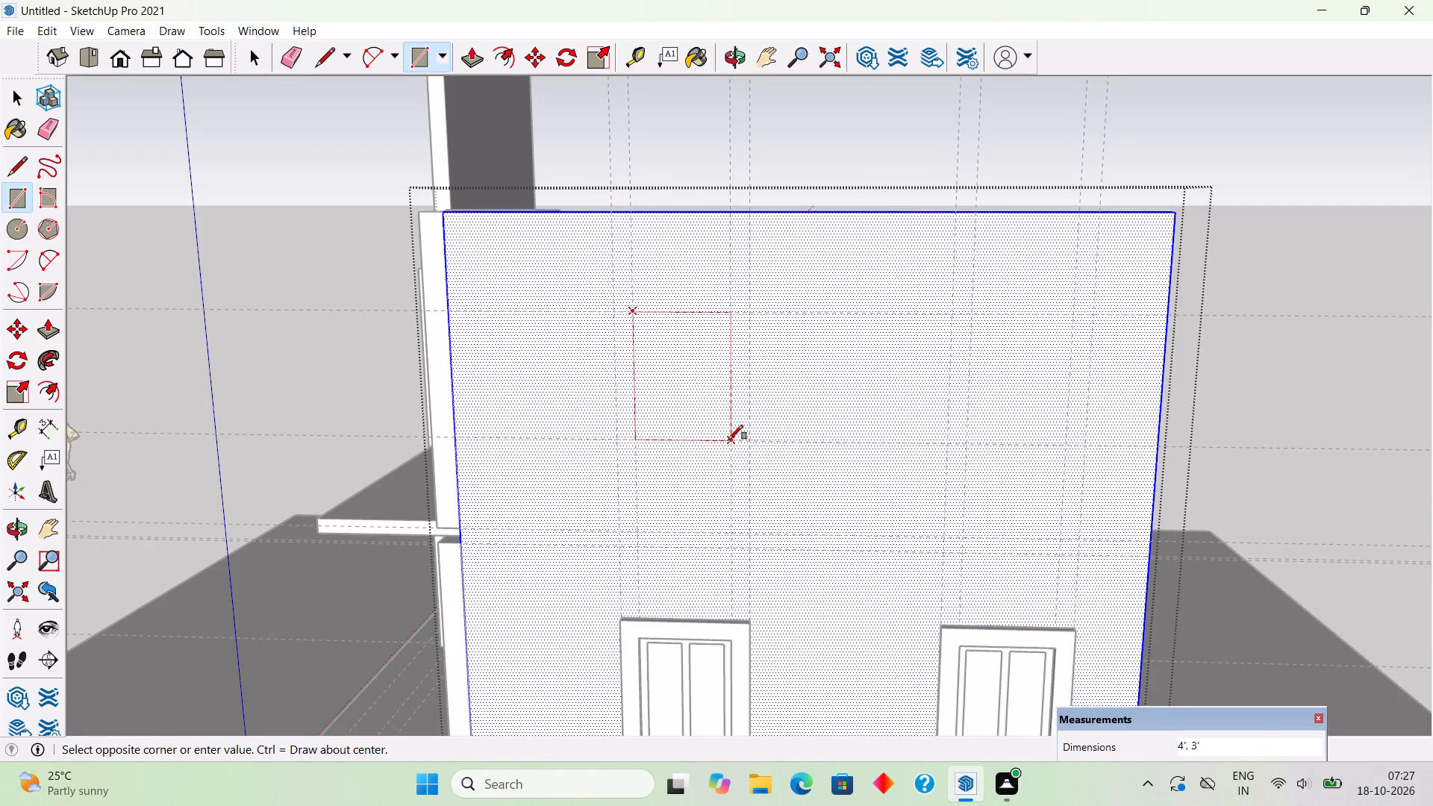
left_click(728, 440)
left_click(973, 317)
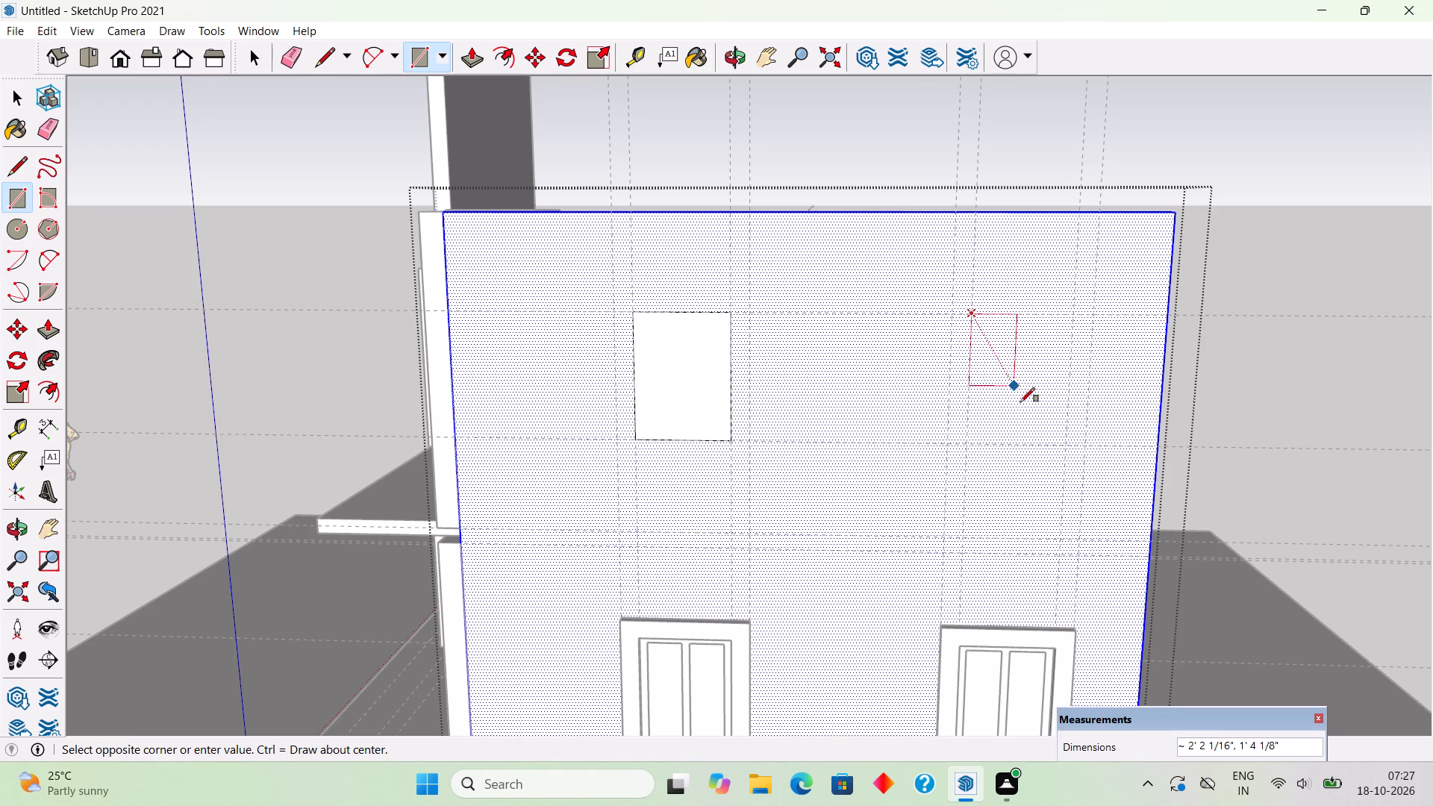
left_click(1063, 446)
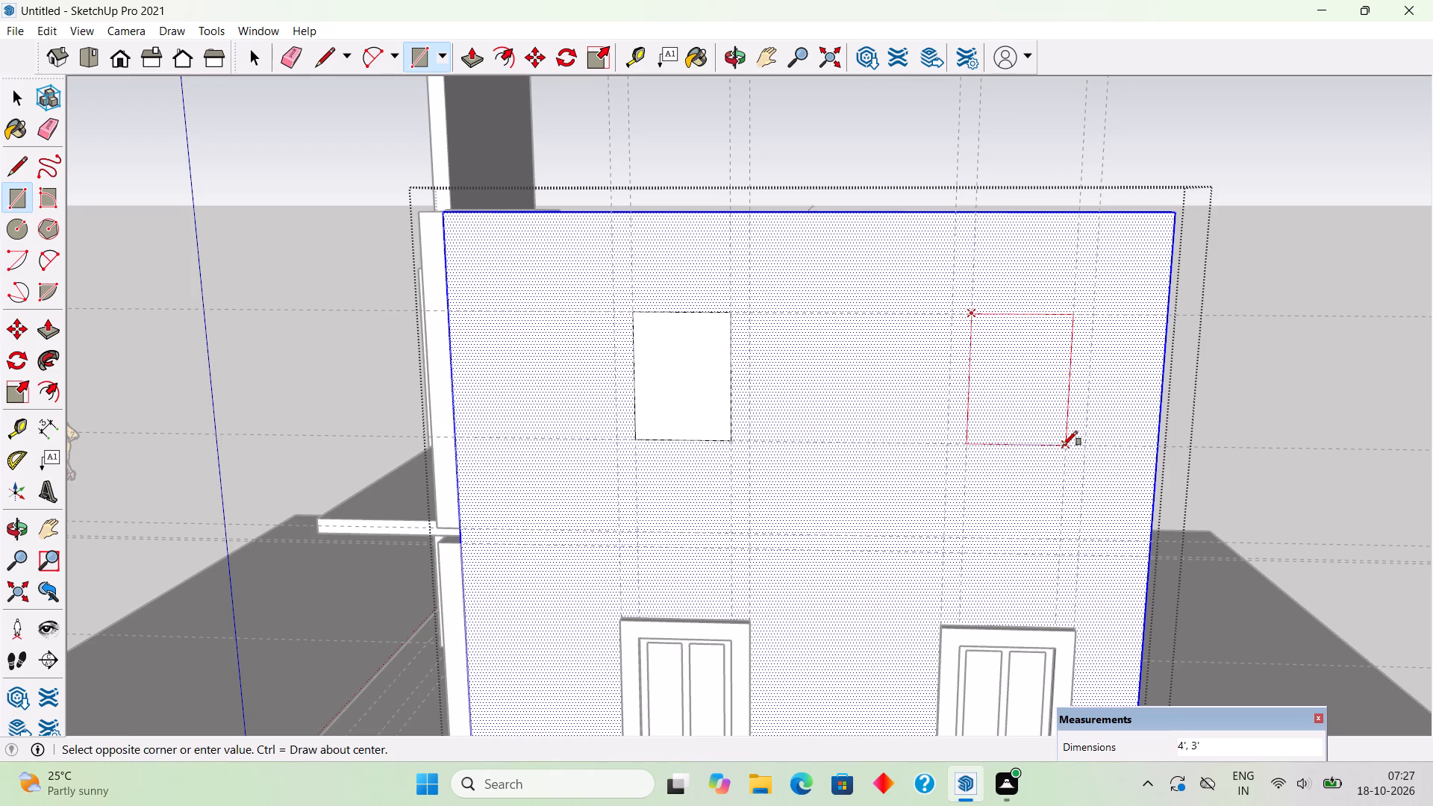
Push both upper window rectangles 9" through the wall to cut the openings, and leave the wall group.
key("p")
left_click_drag(1057, 425, 1011, 354)
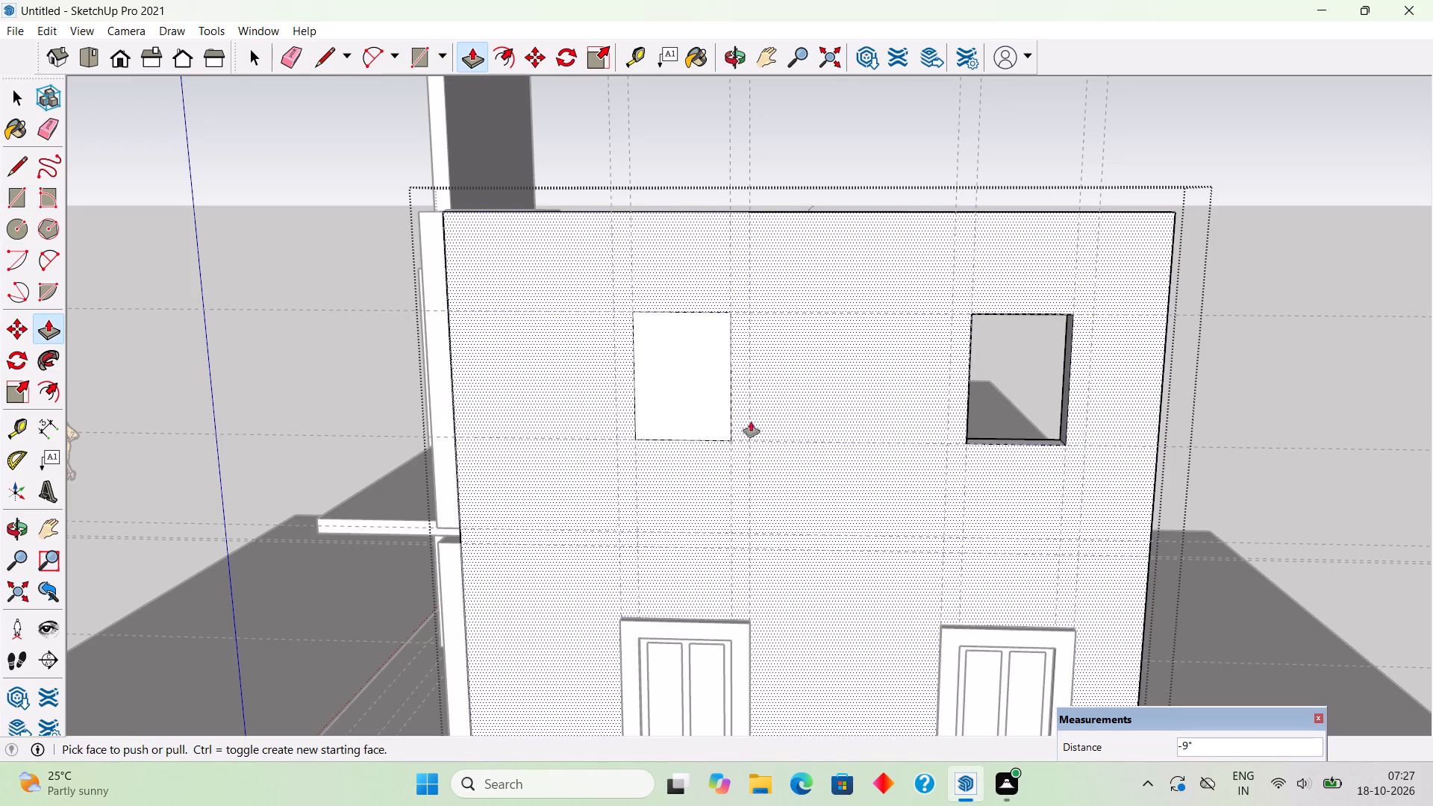
left_click_drag(709, 422, 680, 358)
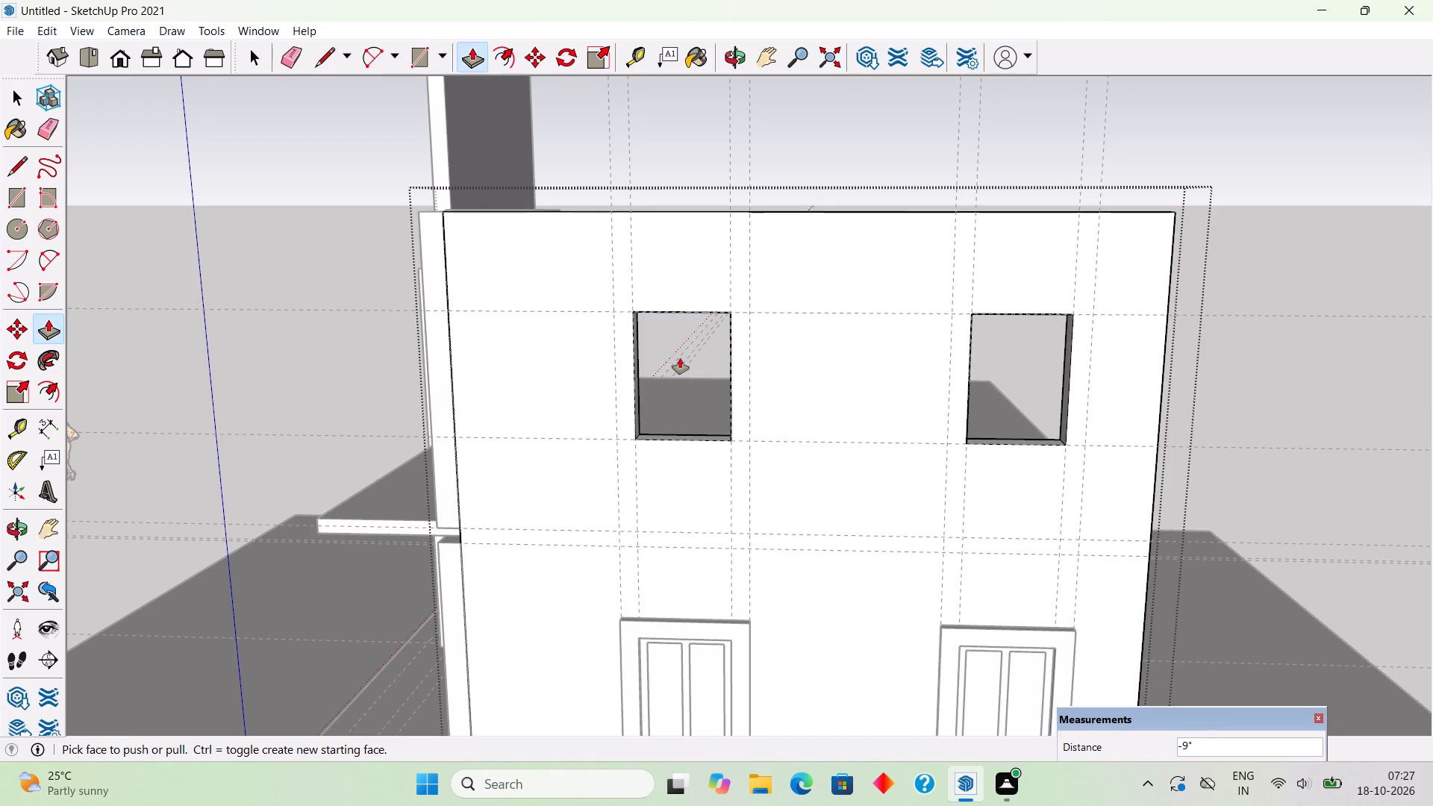
key("space")
left_click(675, 166)
Draw a 4' by 3' rectangle covering the upper window opening nearest the front, outside the wall group.
middle_click_drag(771, 353, 816, 278)
scroll(610, 262, "up", 5)
key("r")
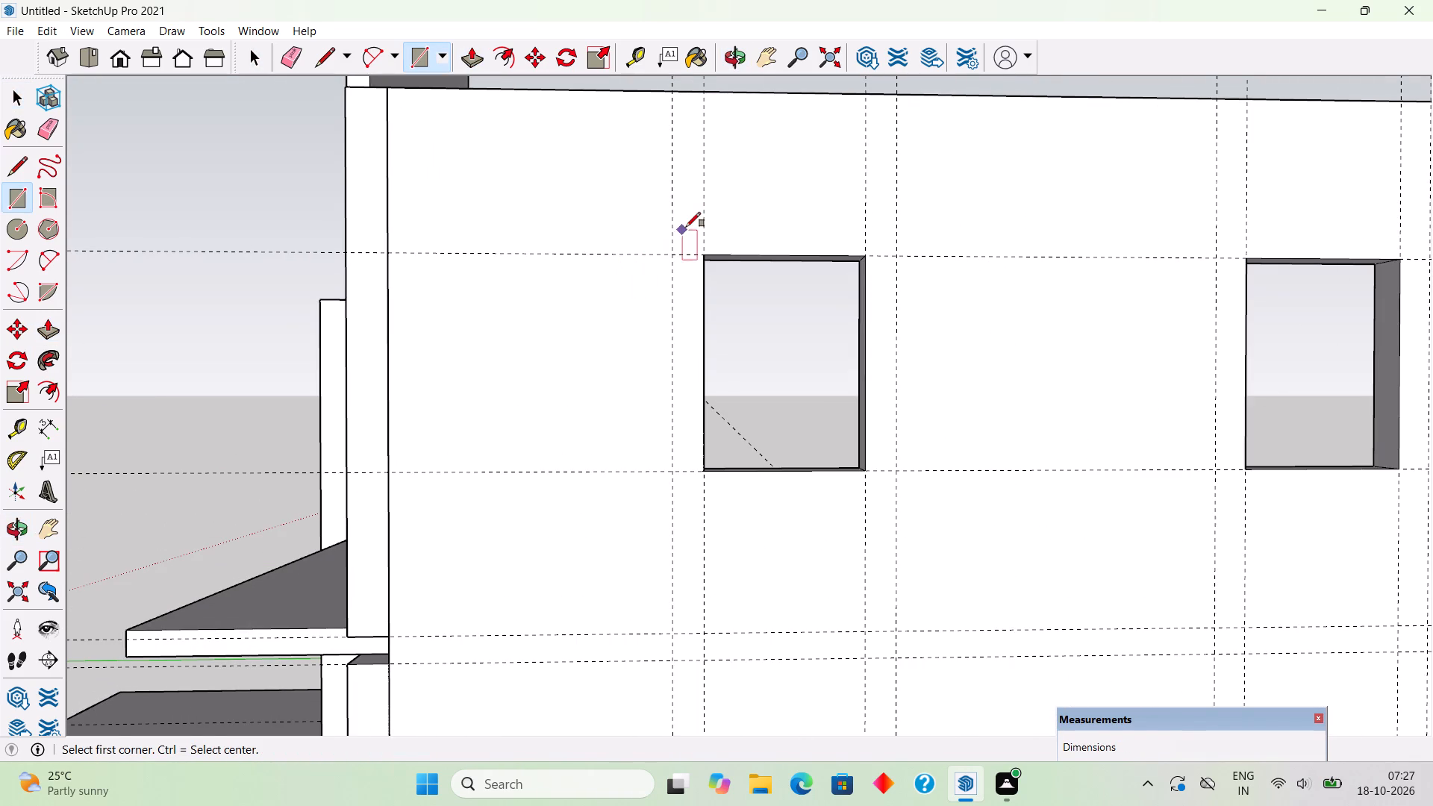
left_click(701, 255)
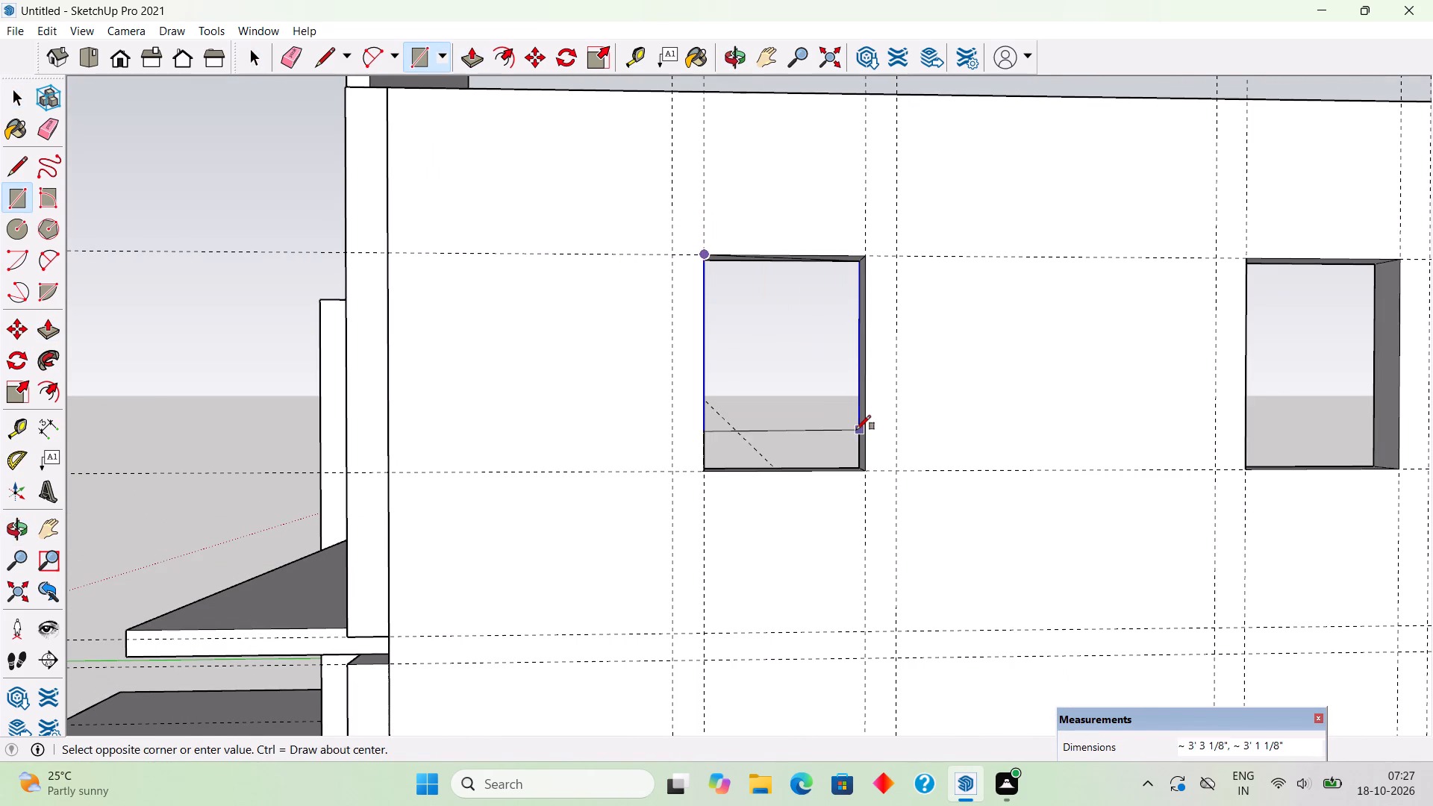
left_click(861, 465)
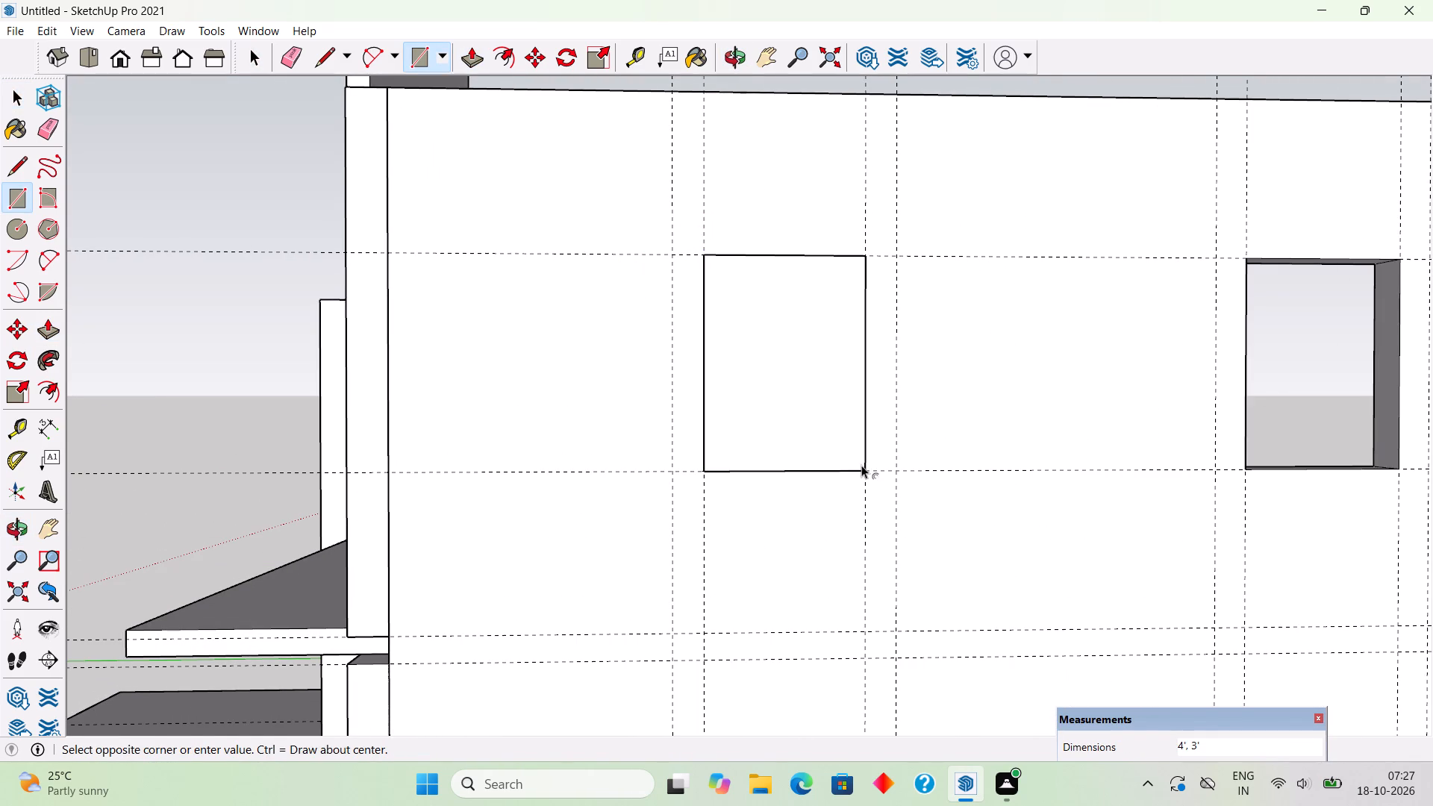
Offset the rectangle's outline 7" outward and delete the inner face, leaving a frame-shaped face around the opening.
key("f")
left_click(830, 468)
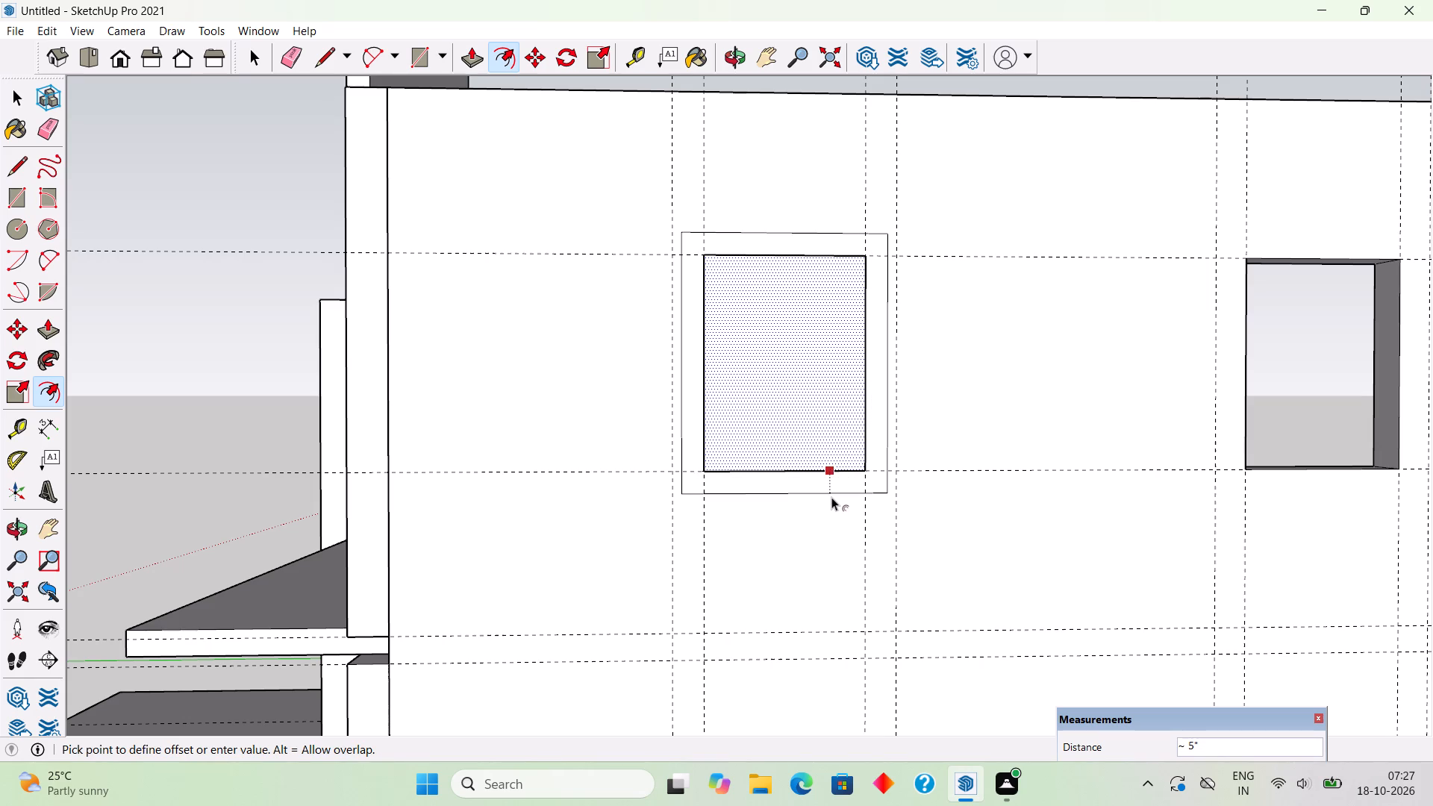
type("7\"")
key("Return")
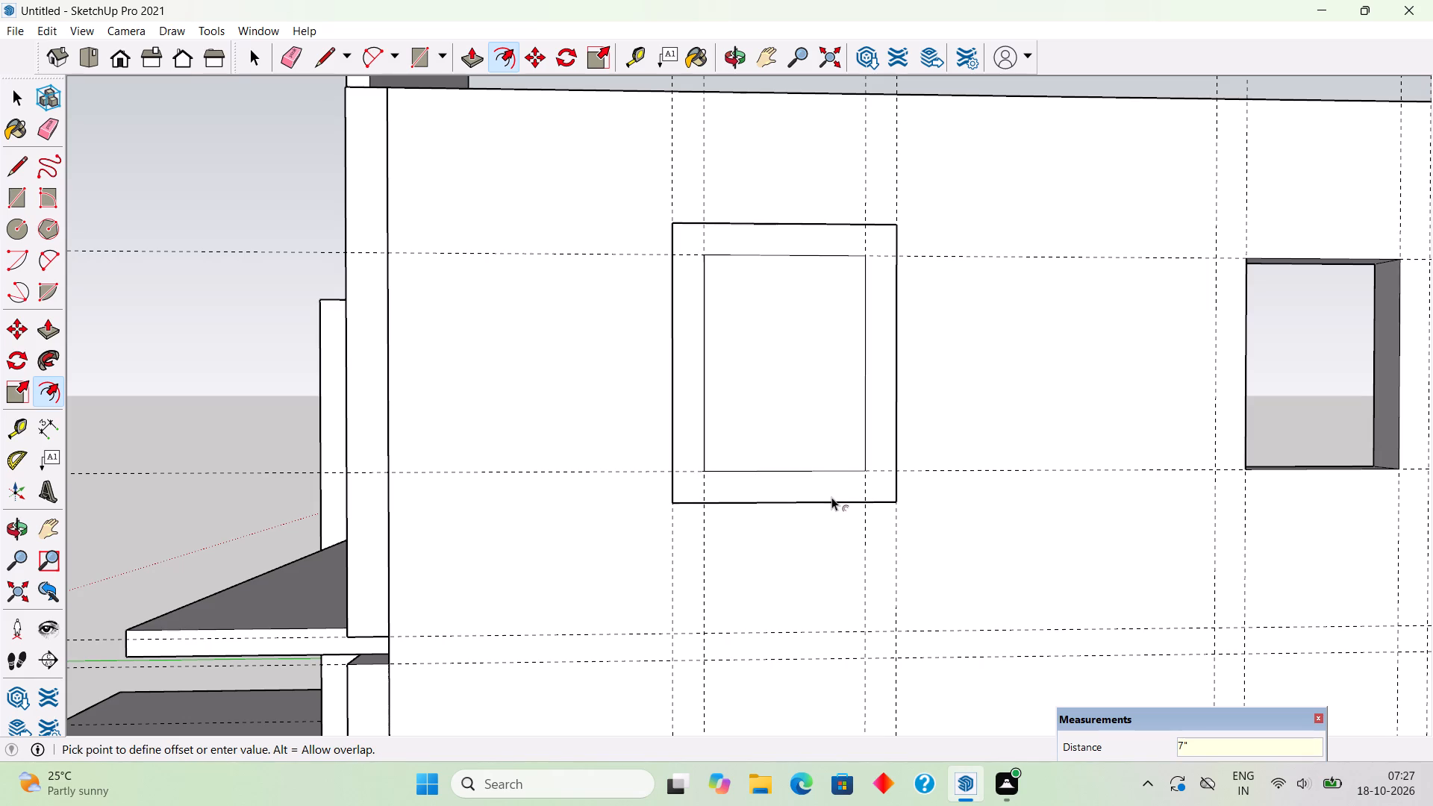
key("space")
left_click(742, 320)
key("Delete")
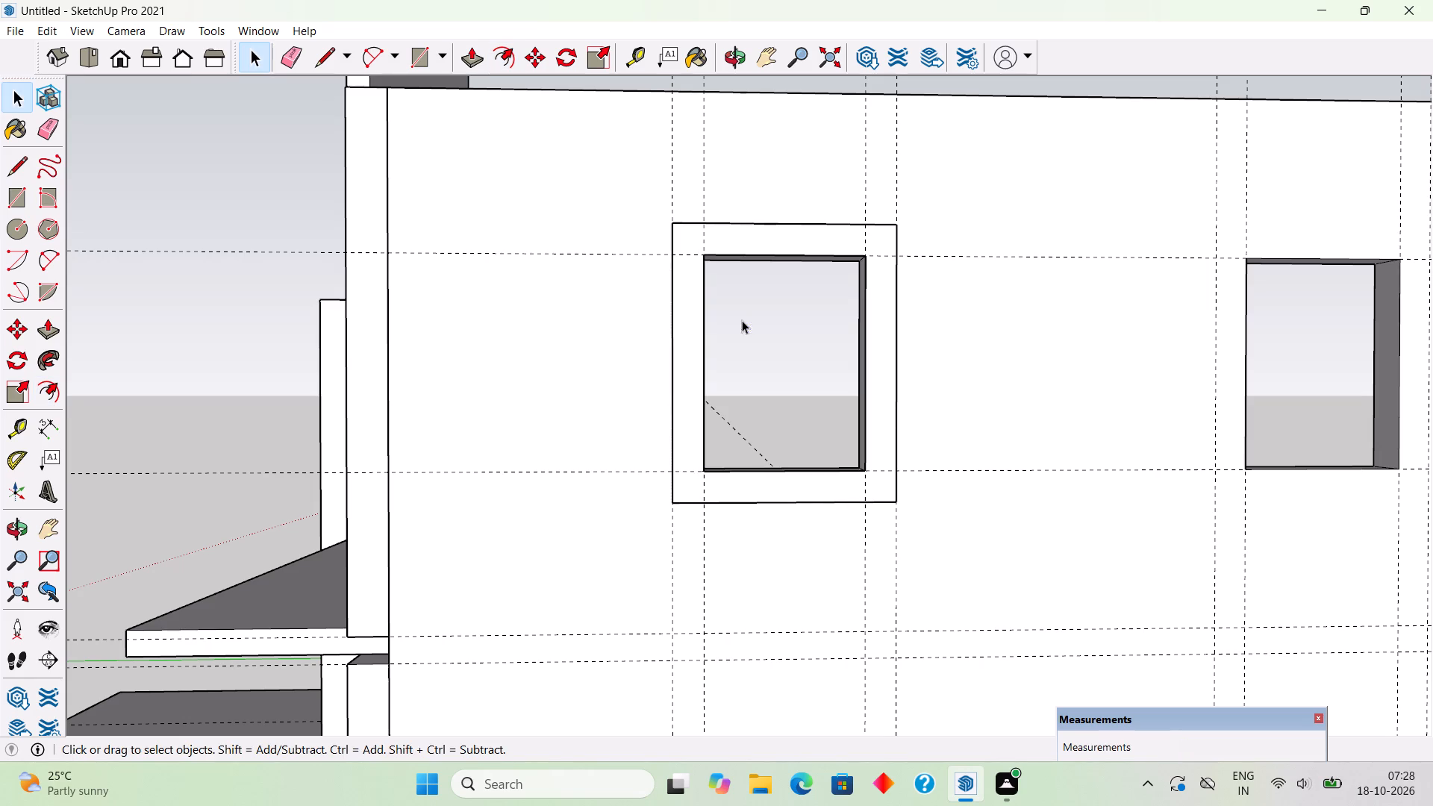
Extrude the upper front window's frame face 3" out from the wall.
left_click(793, 496)
key("p")
left_click(793, 496)
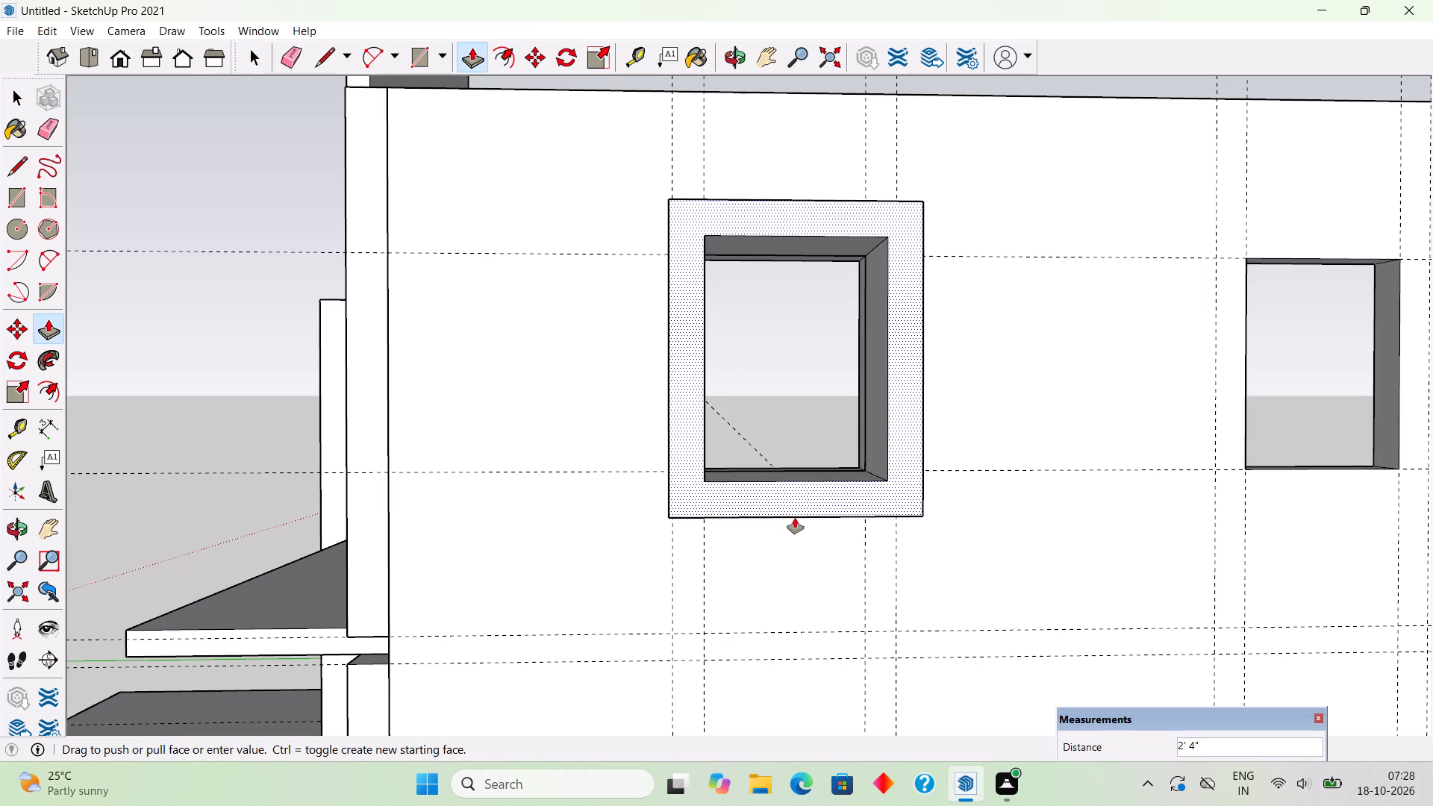
type("3\"")
key("Return")
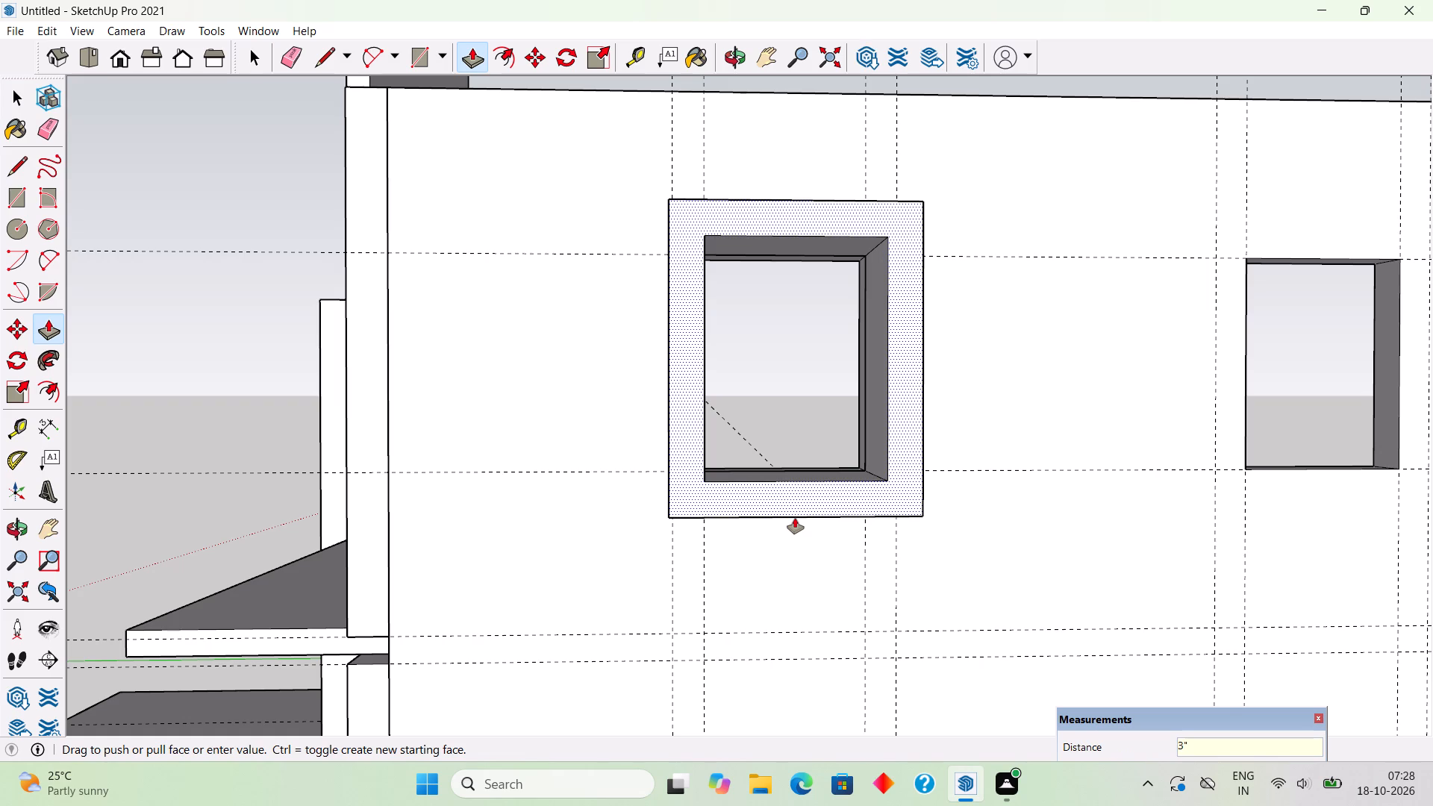
Make the whole upper front window frame a group.
key("space")
triple_click(847, 490)
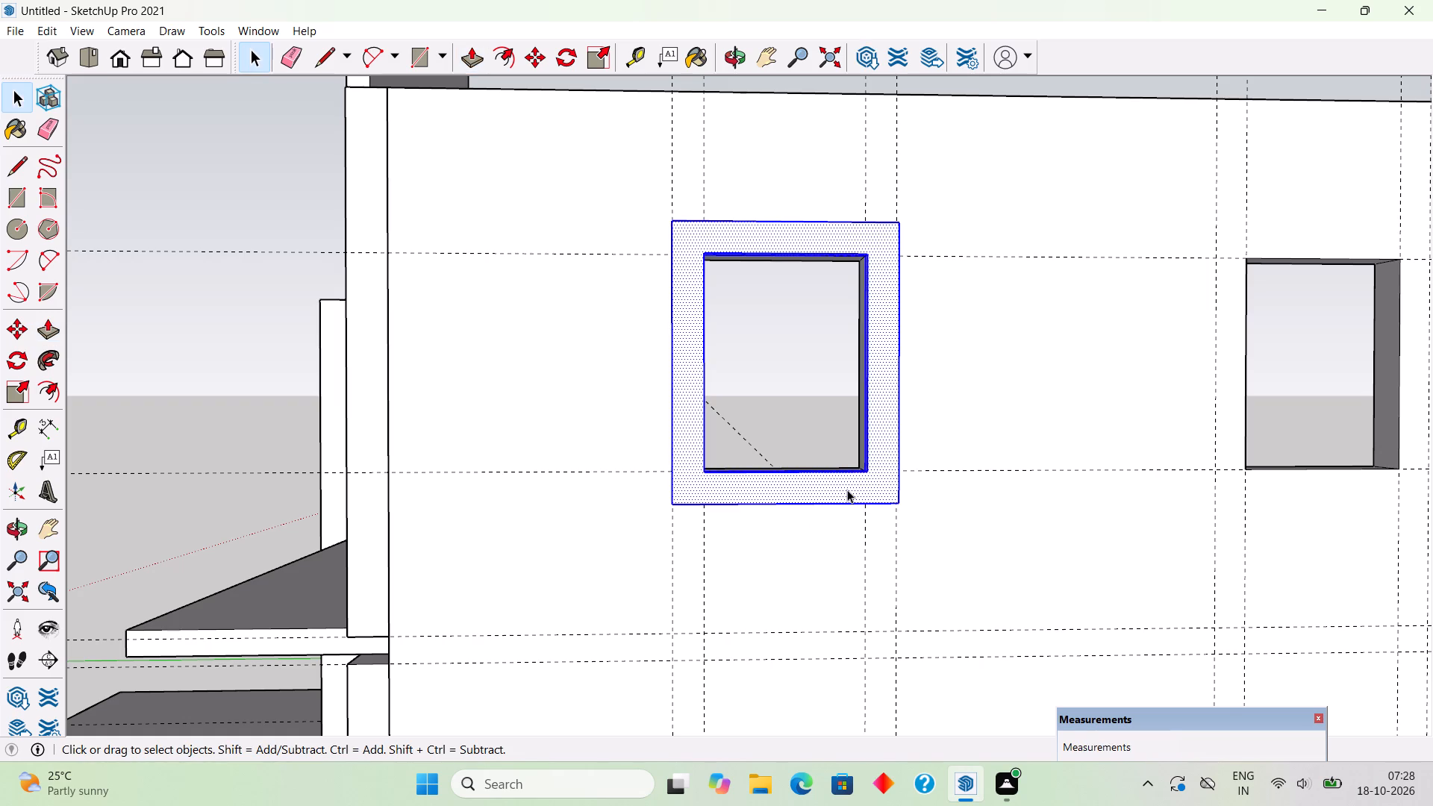
right_click(847, 490)
left_click(875, 363)
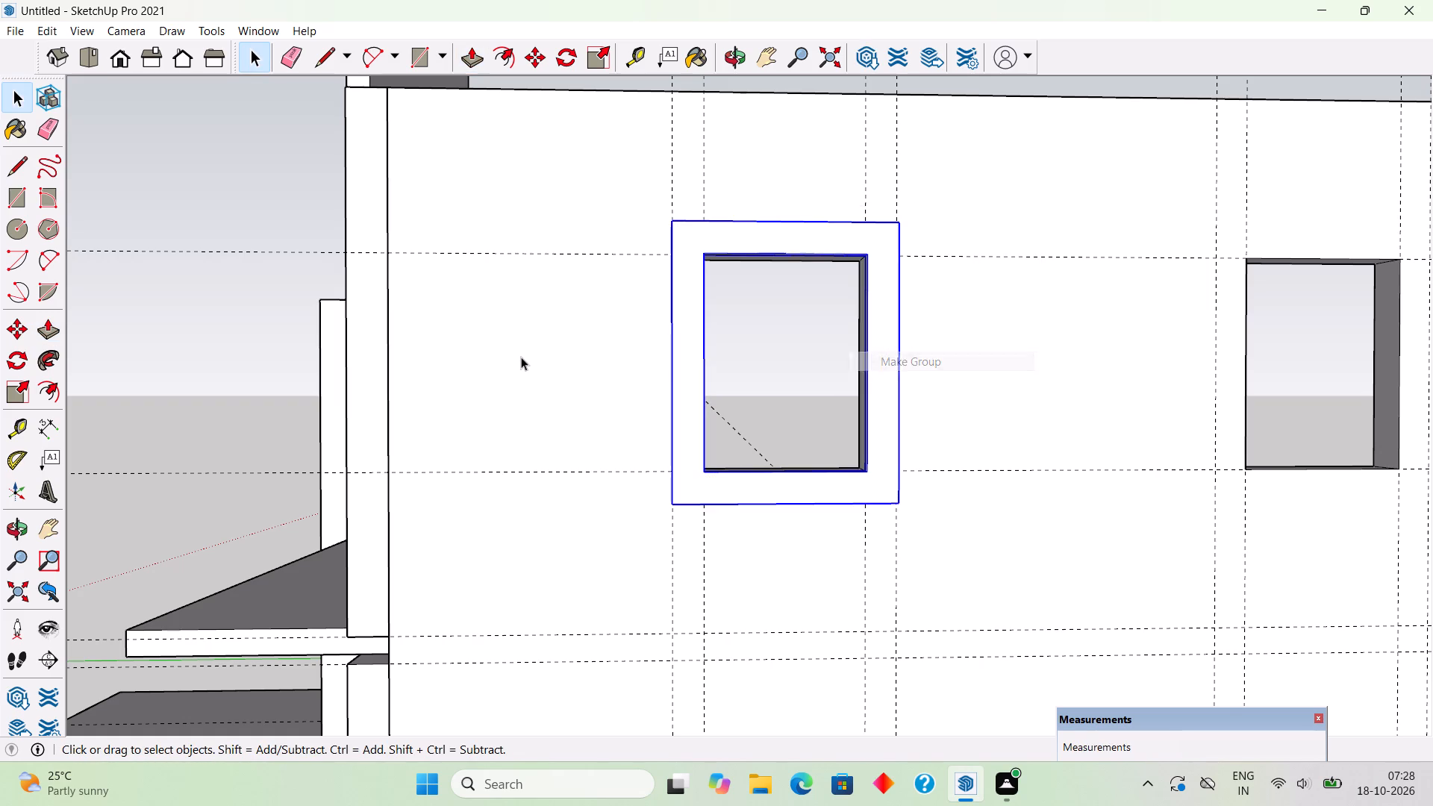
Draw a 4' by 3' rectangle covering the upper window opening farther from the front of the side wall.
left_click(721, 360)
scroll(722, 367, "down", 5)
middle_click_drag(772, 377, 764, 466)
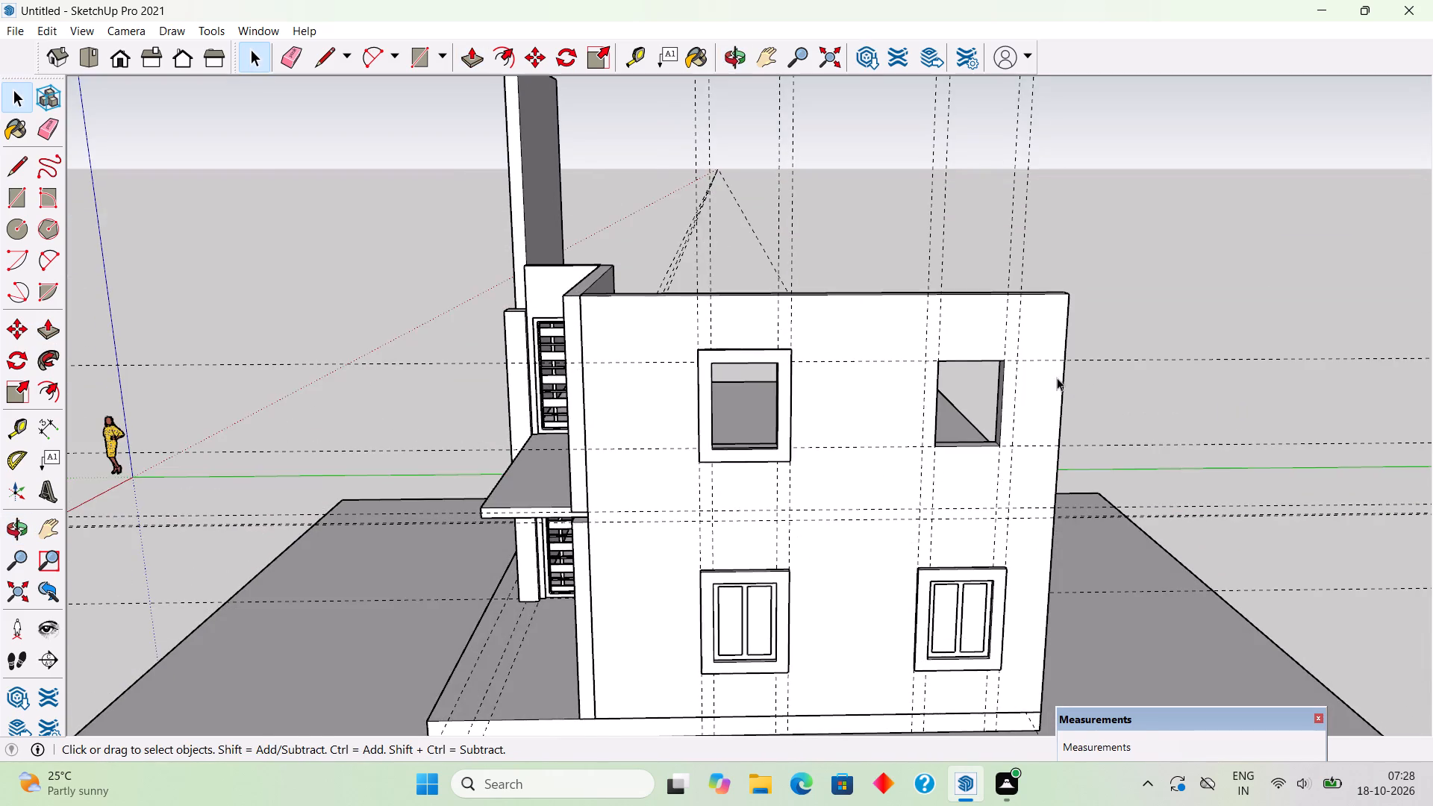
scroll(1061, 372, "up", 9)
key("r")
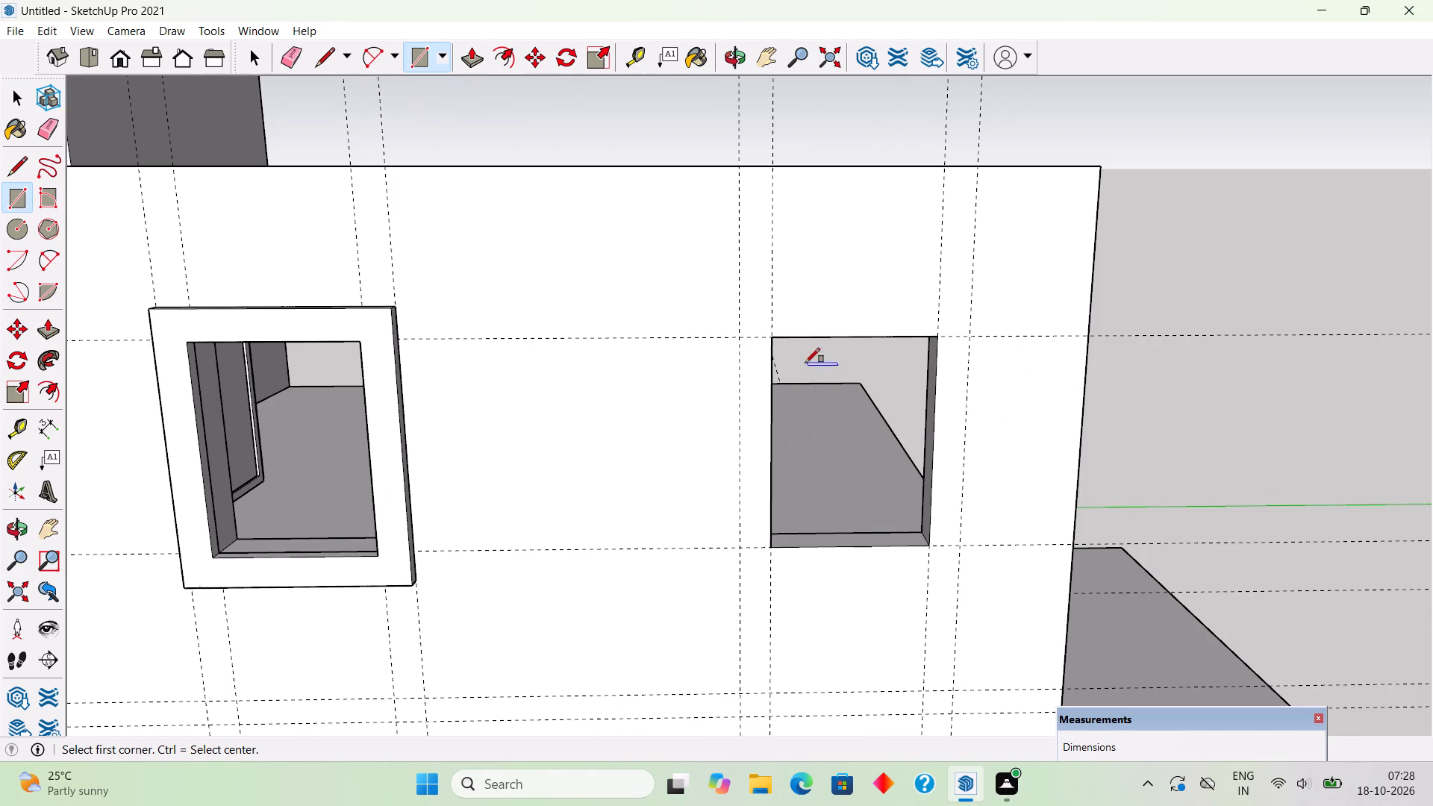
left_click(769, 345)
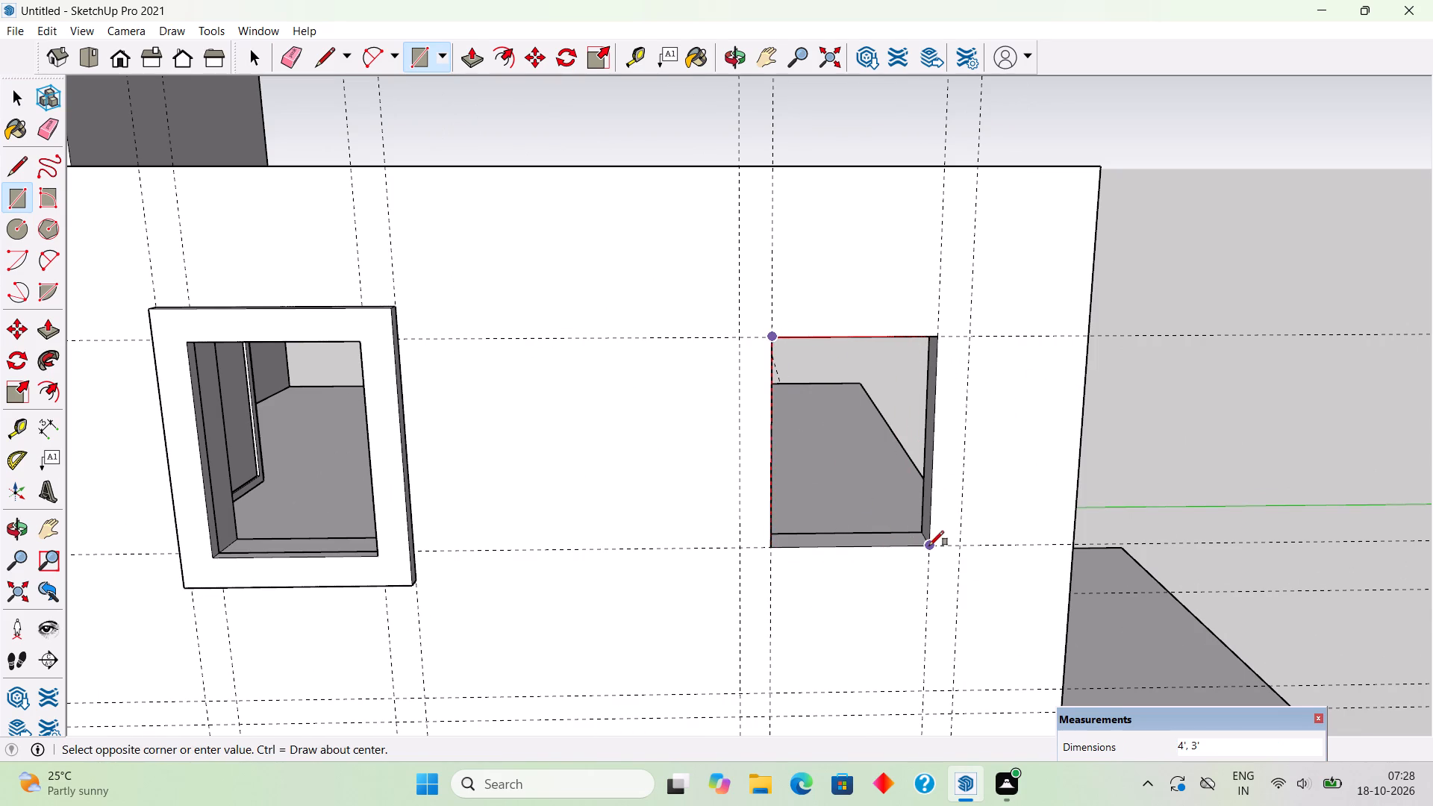
left_click(929, 546)
Offset the new rectangle's outline 7" outward and delete the inner face, leaving a frame-shaped face around the opening.
key("f")
left_click(879, 543)
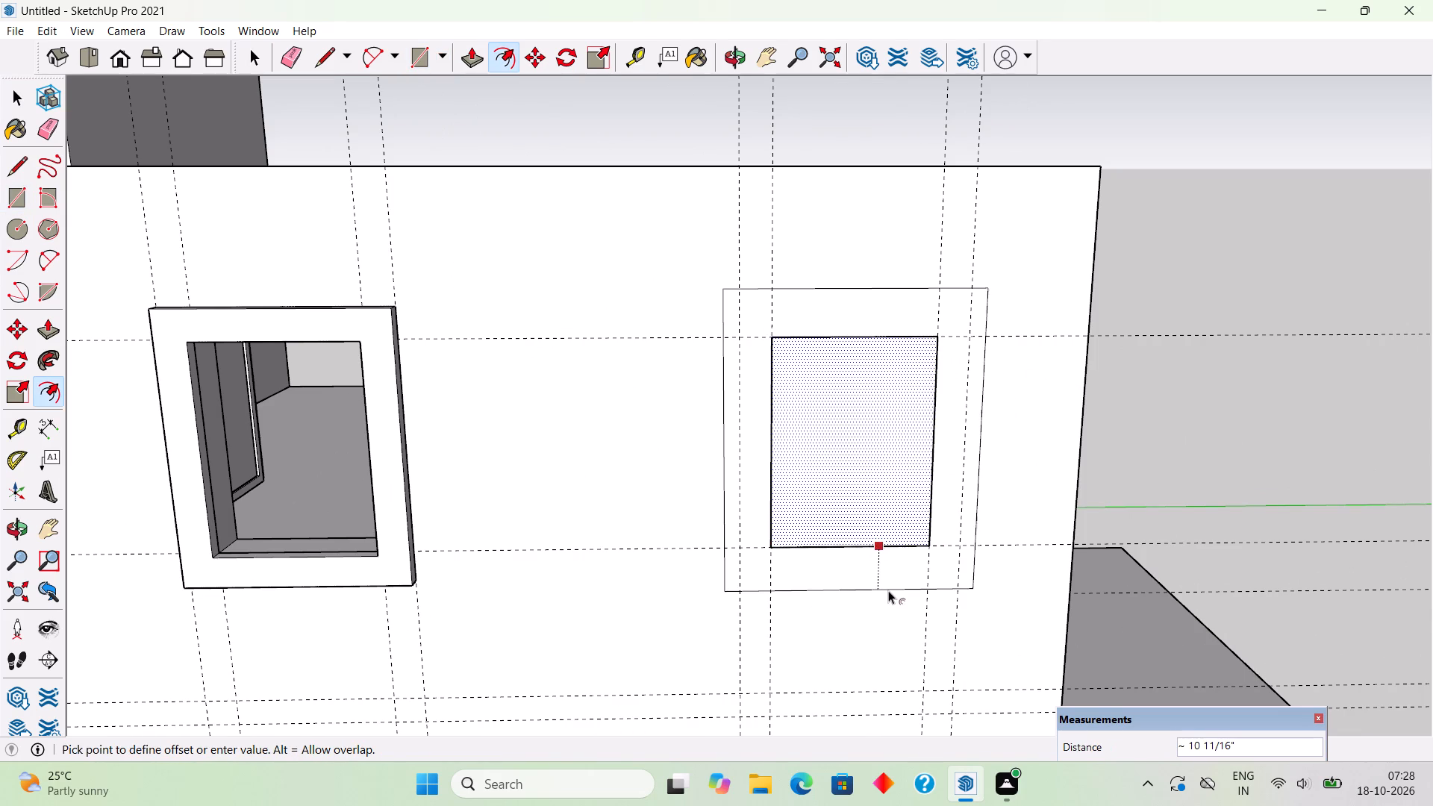
type("7\"")
key("Return")
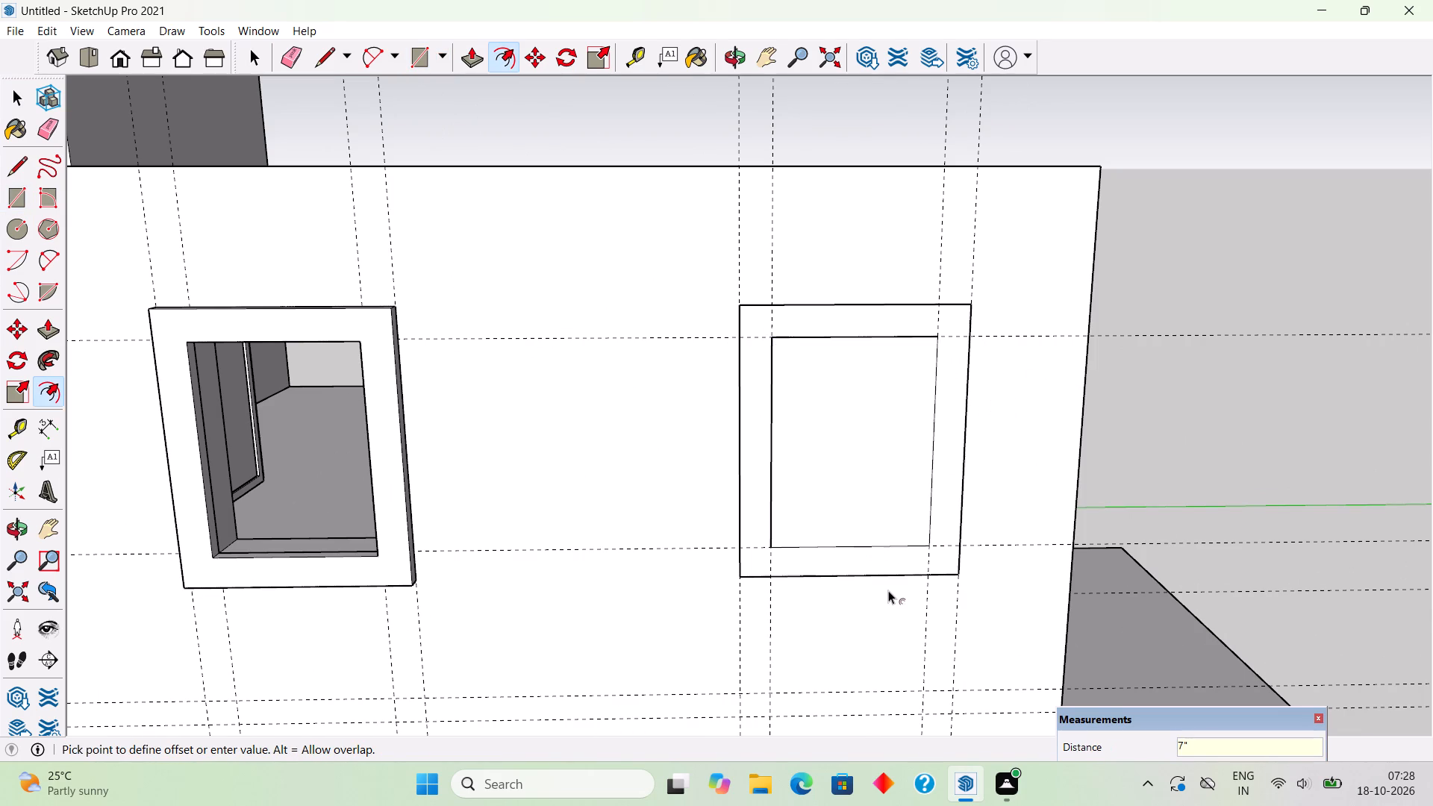
key("space")
left_click(858, 530)
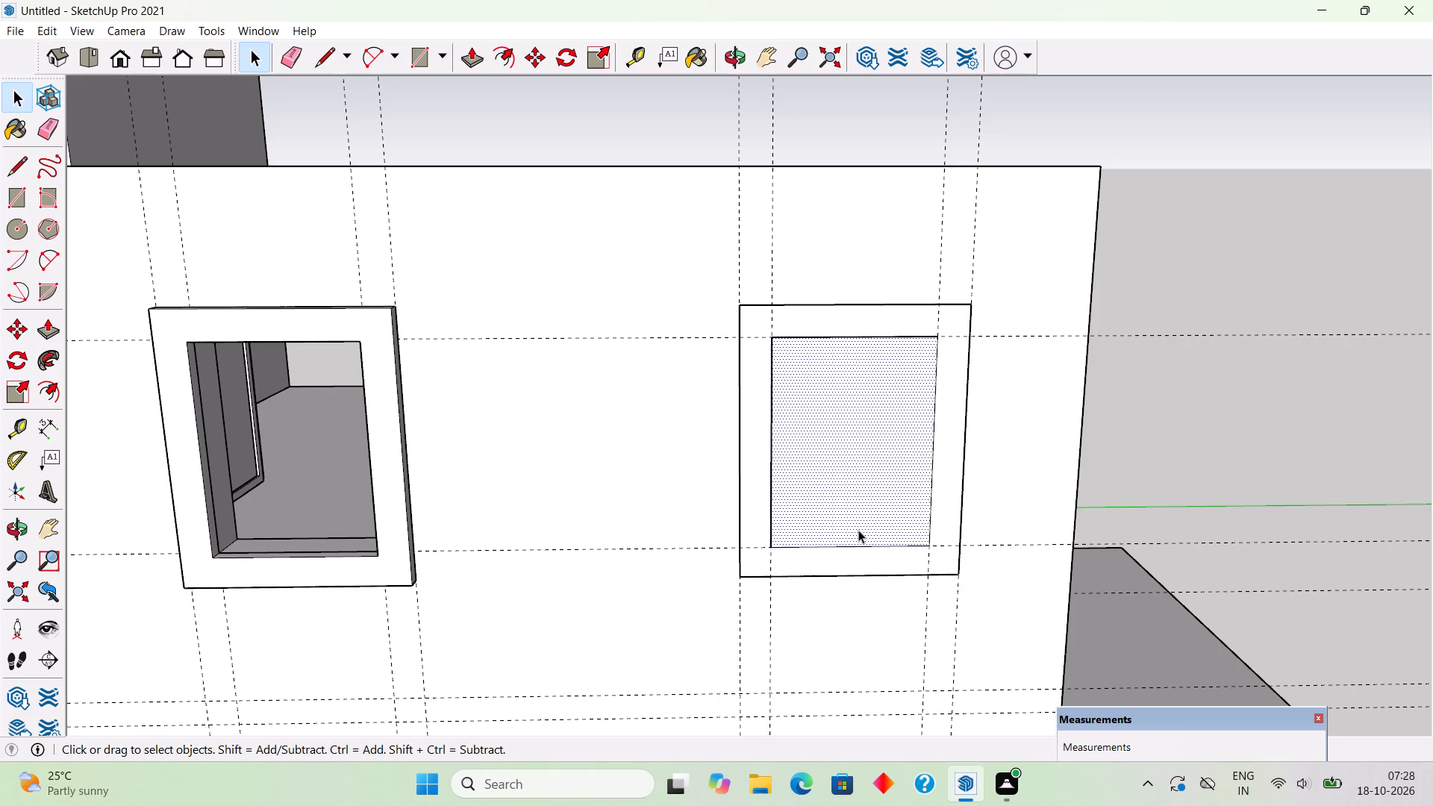
key("Delete")
Extrude the rear upper window's frame face 3" out from the wall.
left_click(872, 561)
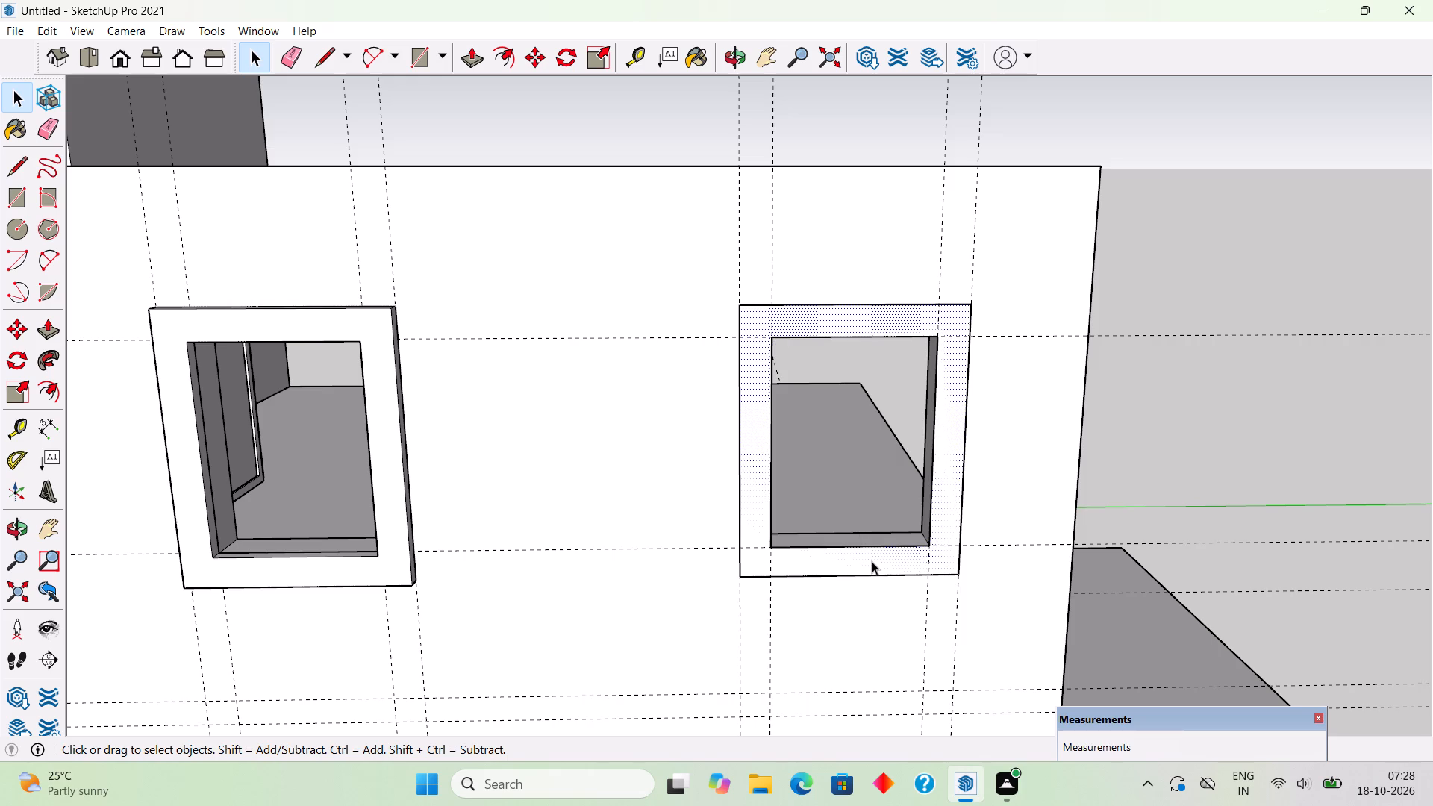
key("p")
left_click(872, 561)
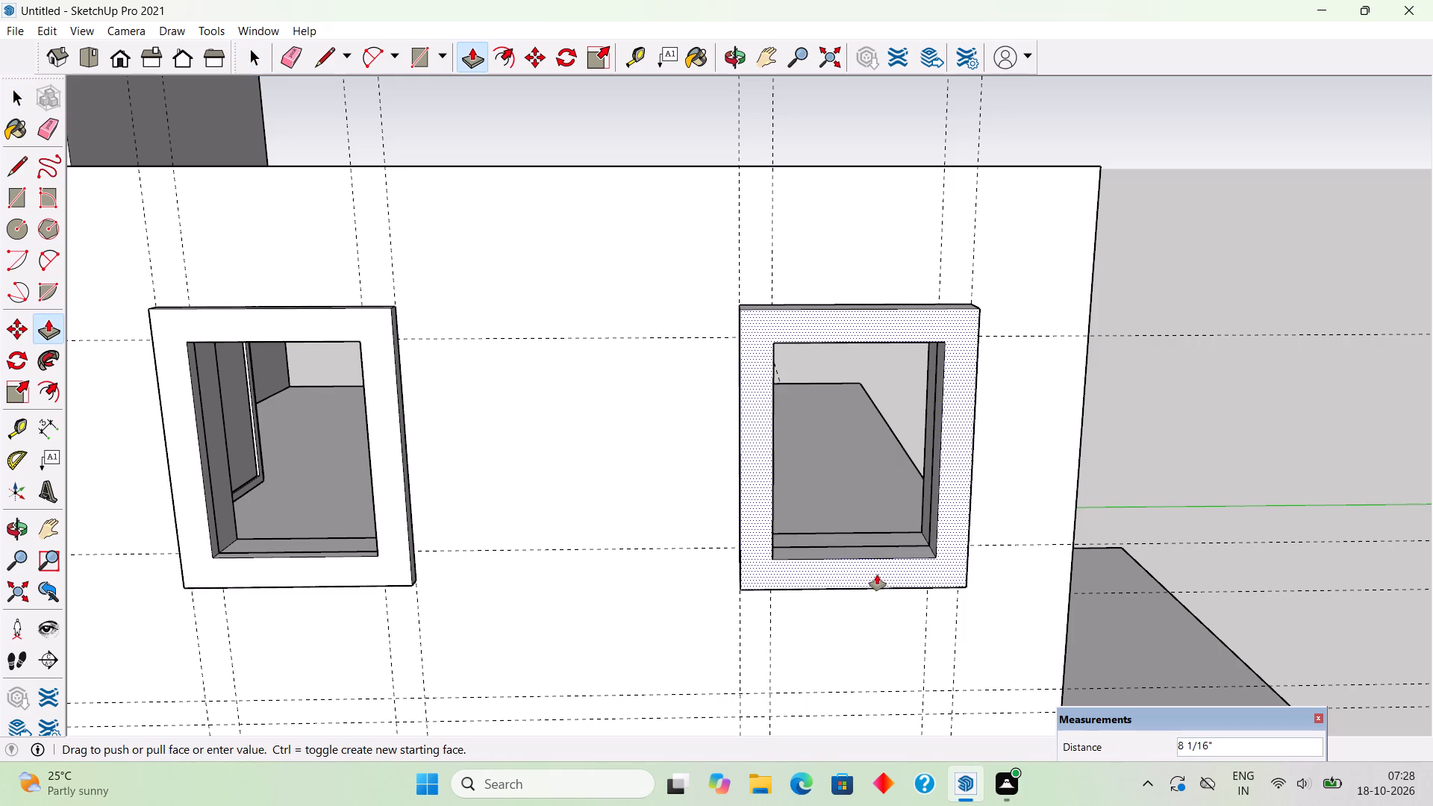
type("3\"")
key("Return")
key("space")
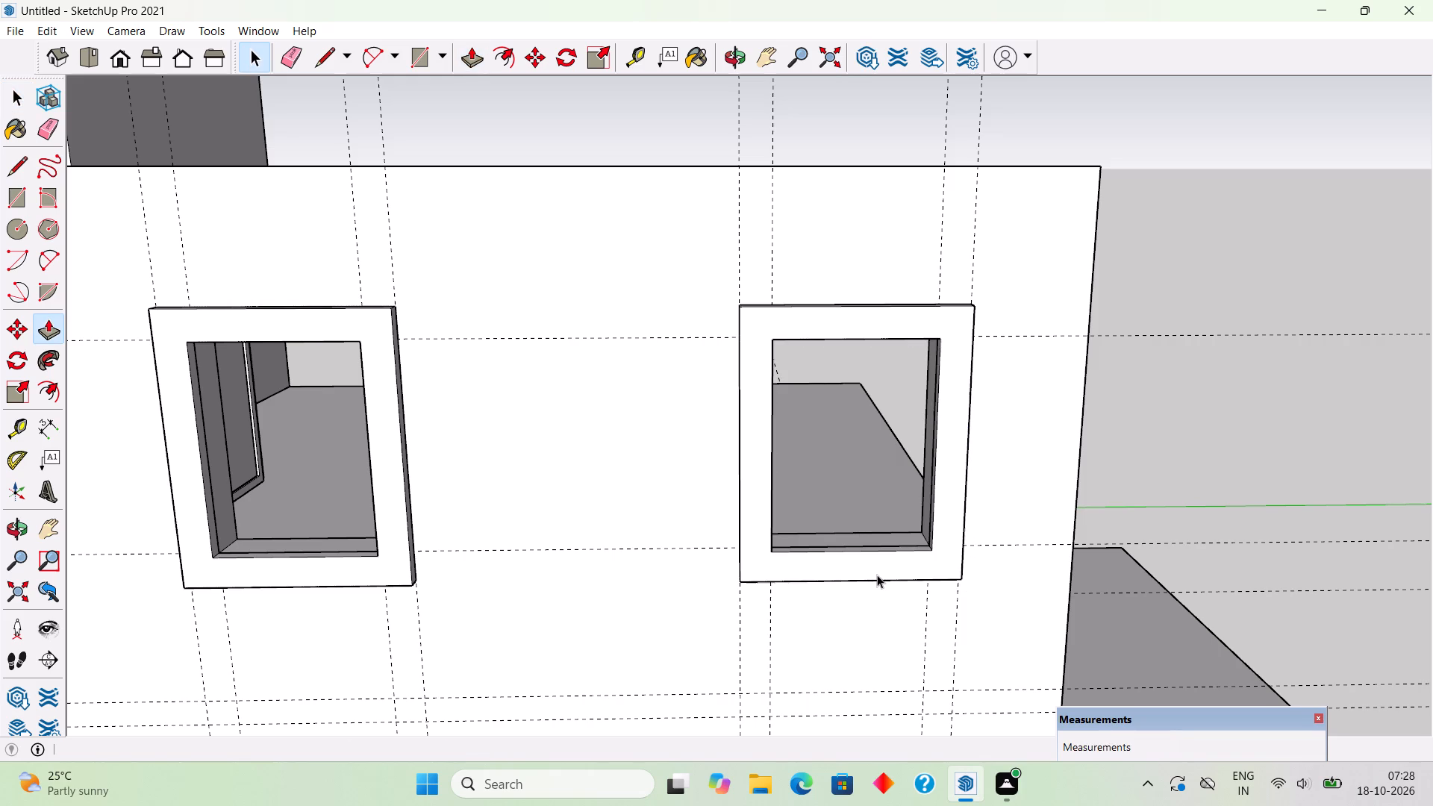
Make the whole rear upper window frame a group.
triple_click(877, 575)
right_click(877, 575)
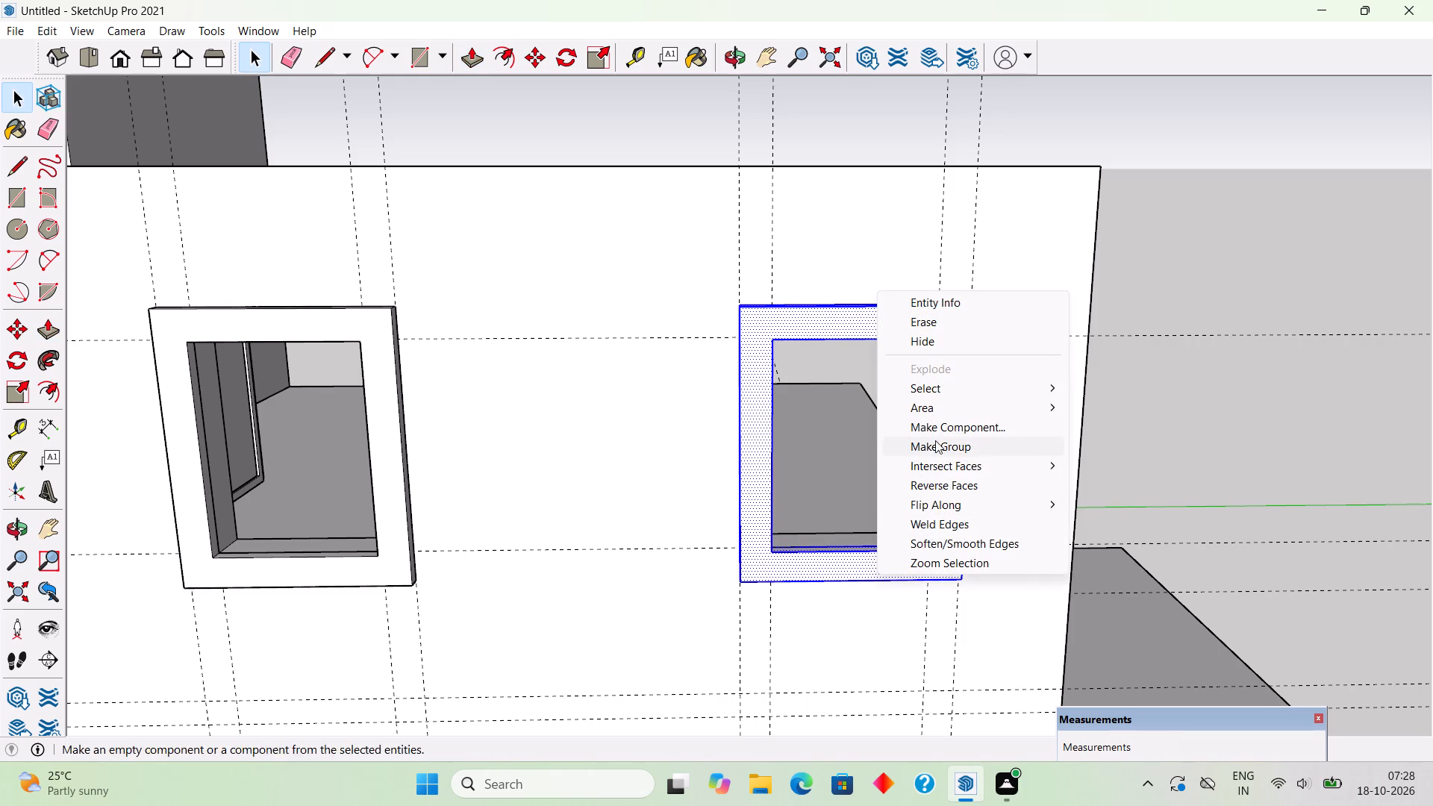
left_click(936, 445)
left_click(1228, 357)
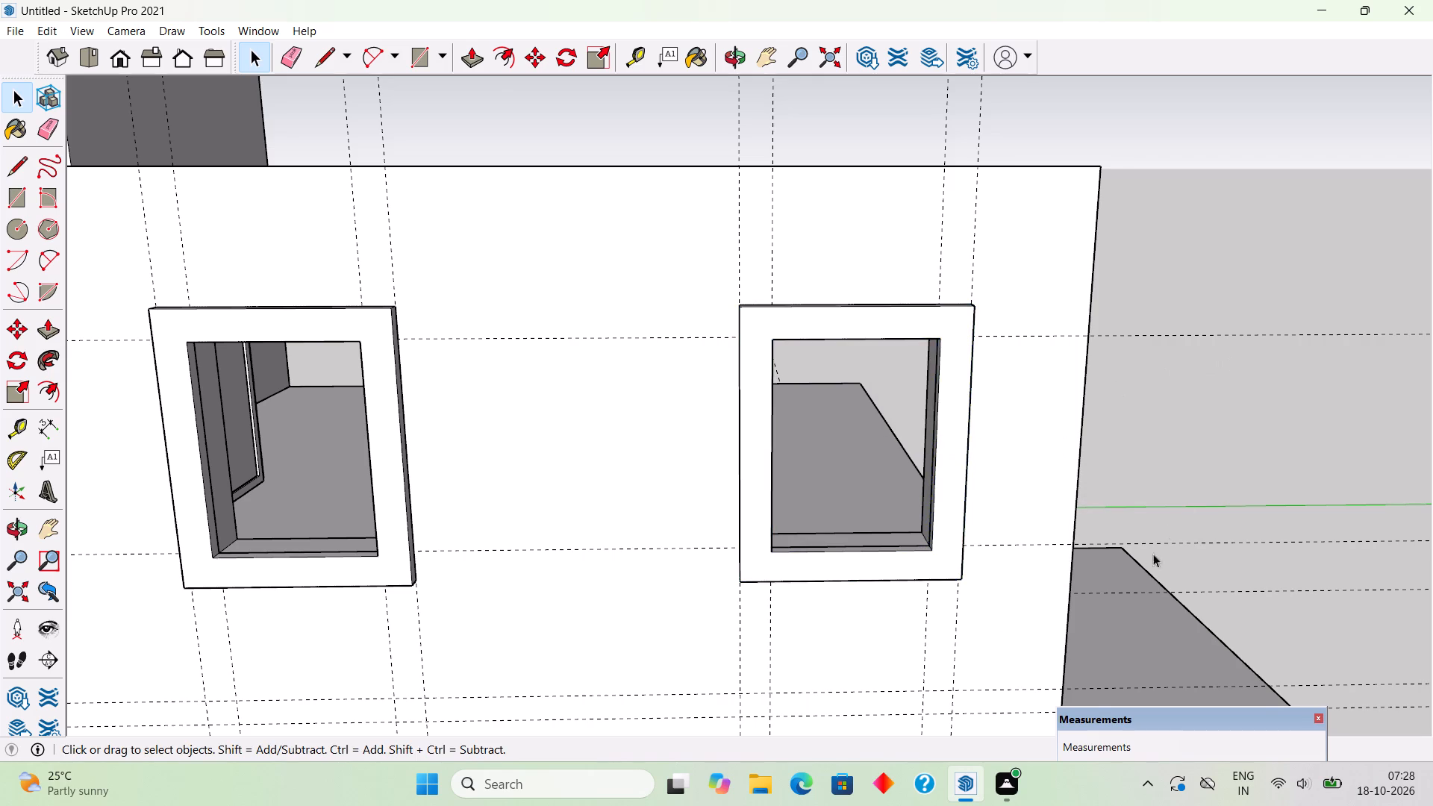
Draw a 4' by 3' rectangle filling the opening inside the upper front window's frame.
scroll(1146, 566, "down", 4)
middle_click_drag(1001, 528, 943, 425)
scroll(693, 383, "up", 9)
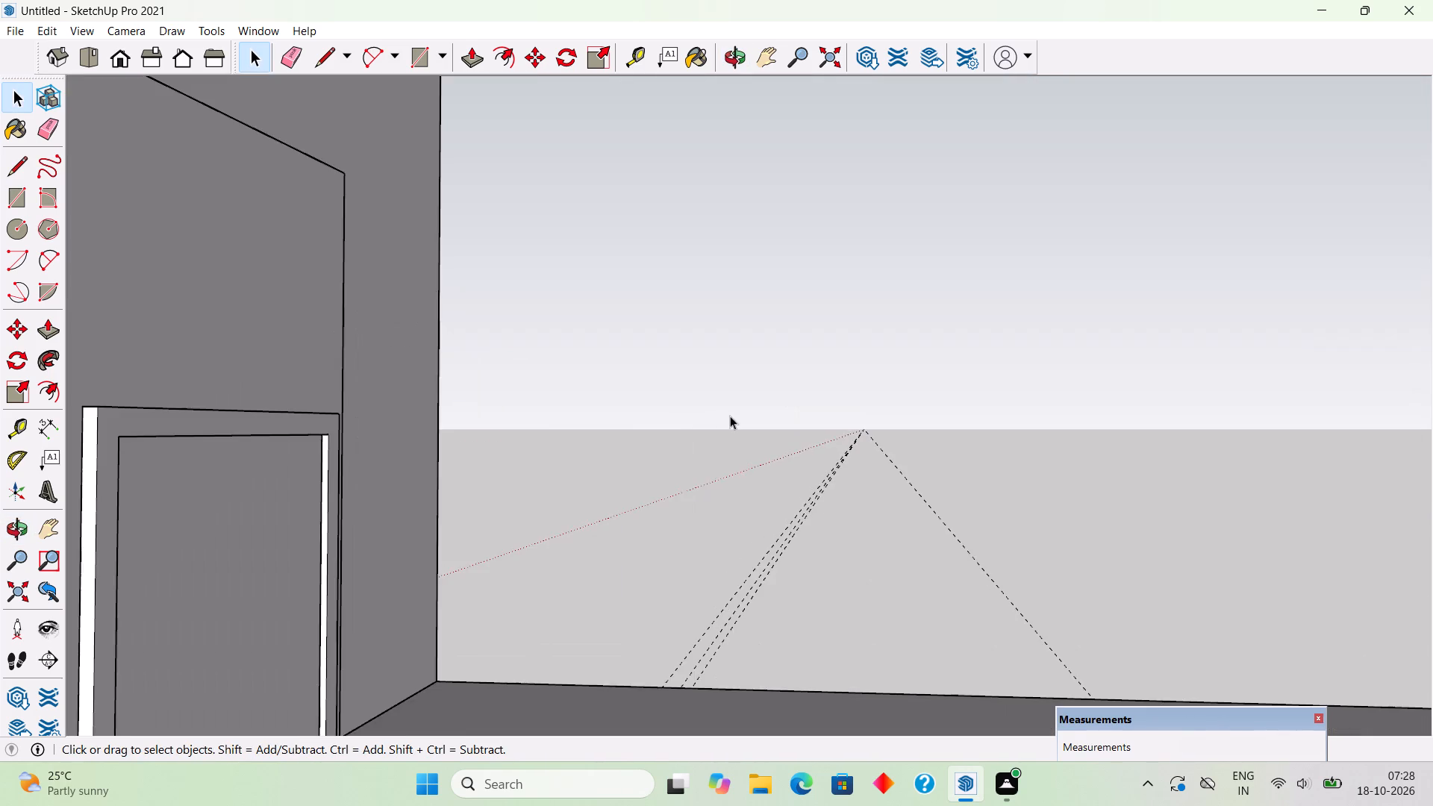
scroll(730, 416, "down", 4)
key("r")
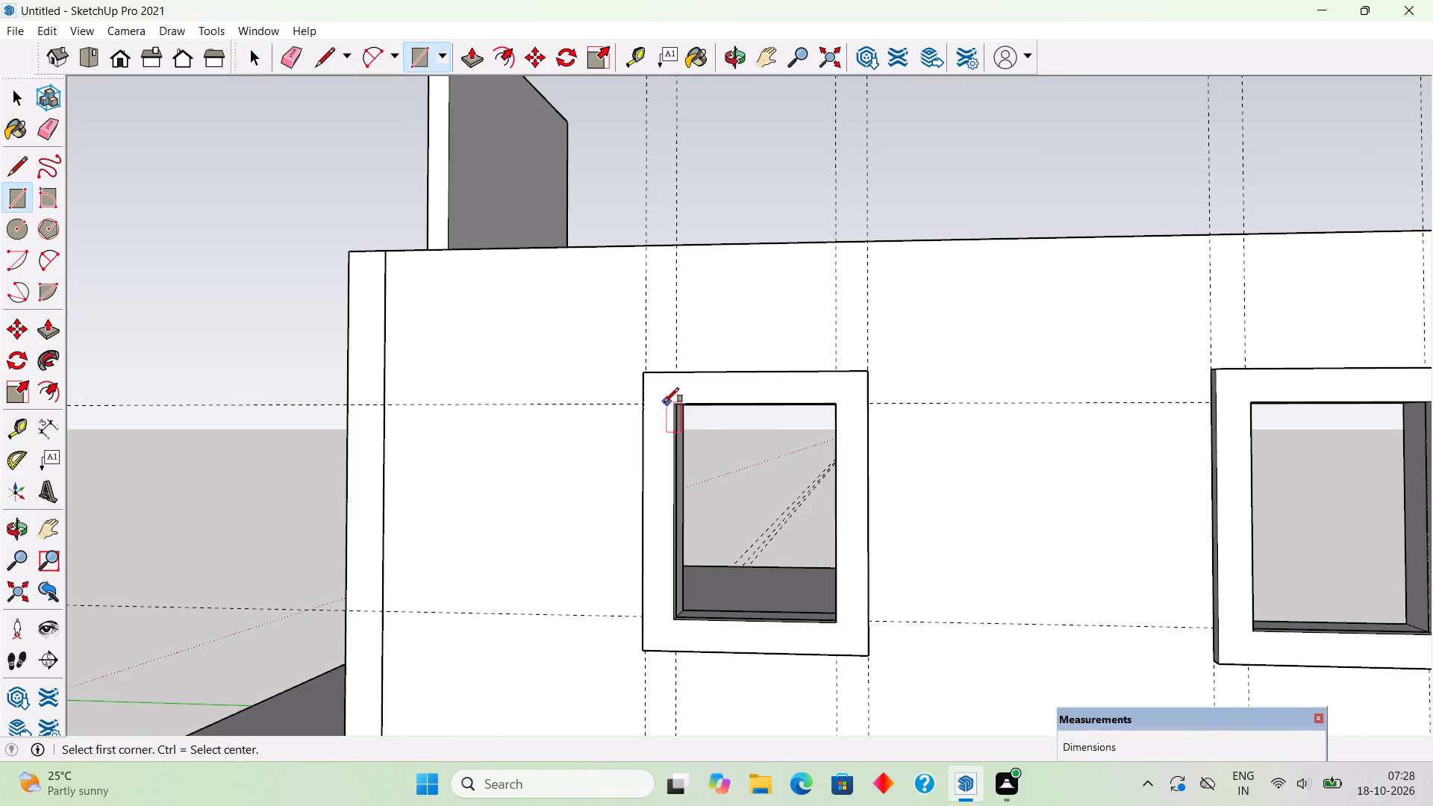
scroll(671, 403, "up", 5)
left_click(674, 403)
scroll(775, 513, "down", 4)
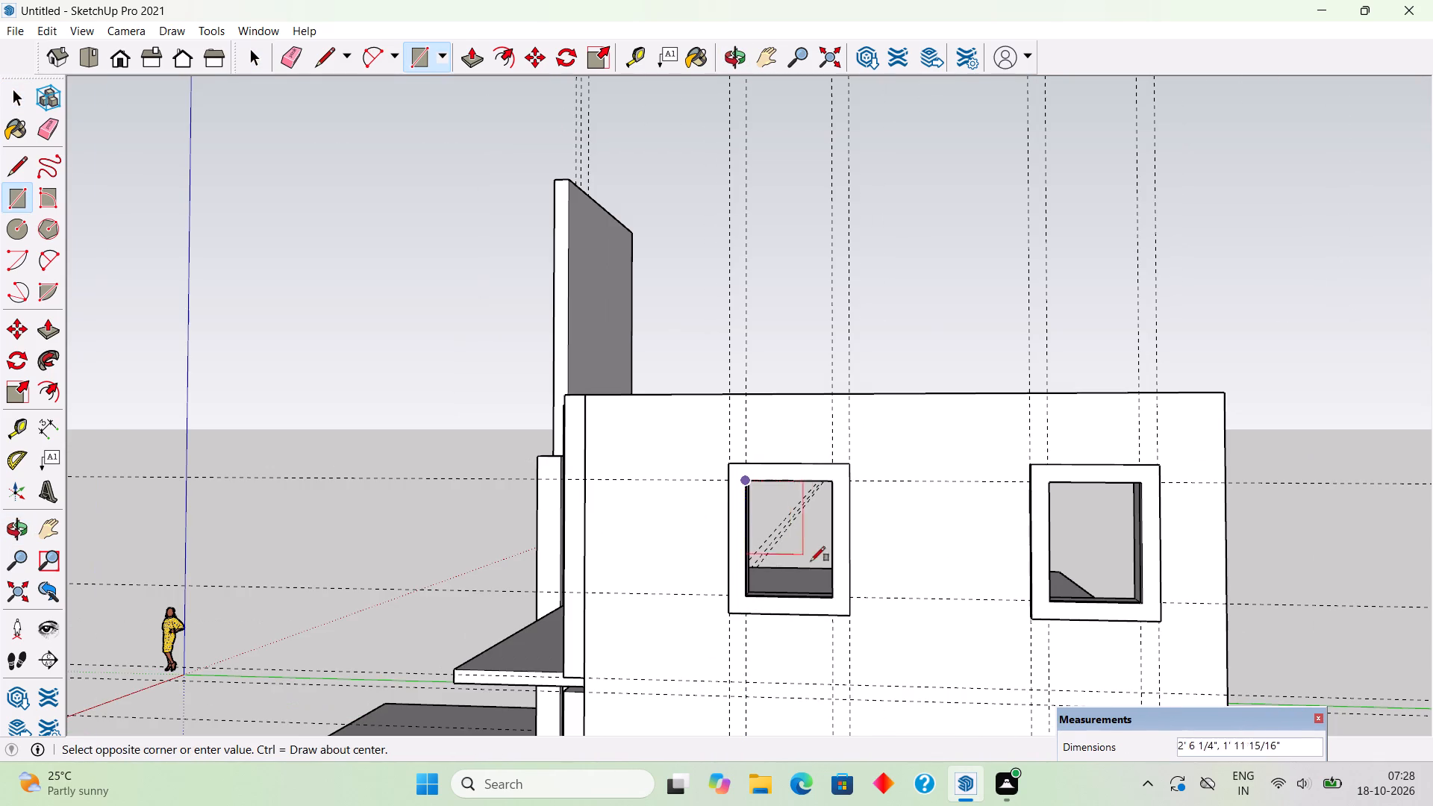
scroll(822, 602, "up", 5)
left_click(835, 596)
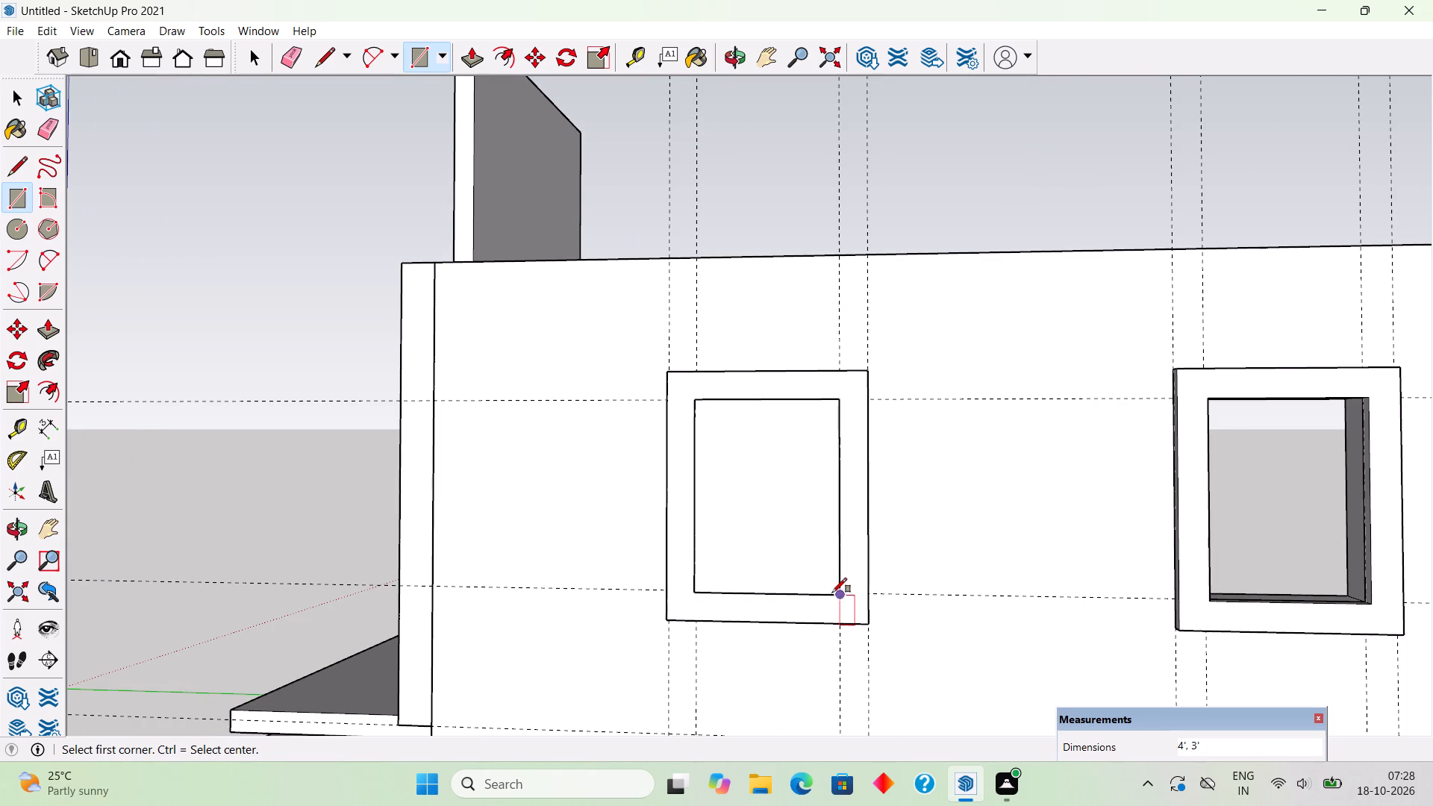
Offset the rectangle's outline 3" inward to form the window sash border.
key("f")
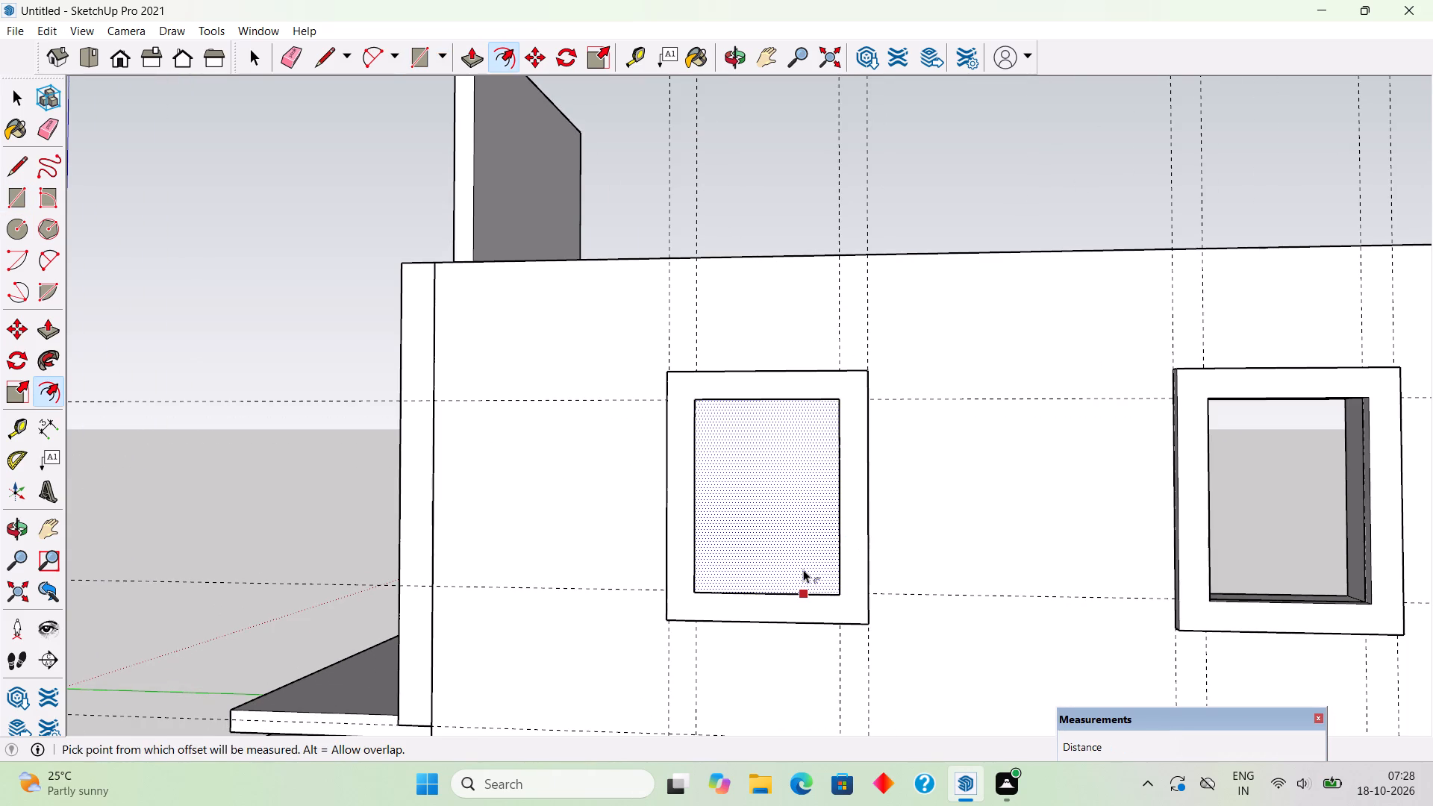
left_click(803, 569)
type("3\"")
key("Return")
key("space")
Place a vertical guide through the centre of the inner outline, 1' 3" from its side edge.
type("t")
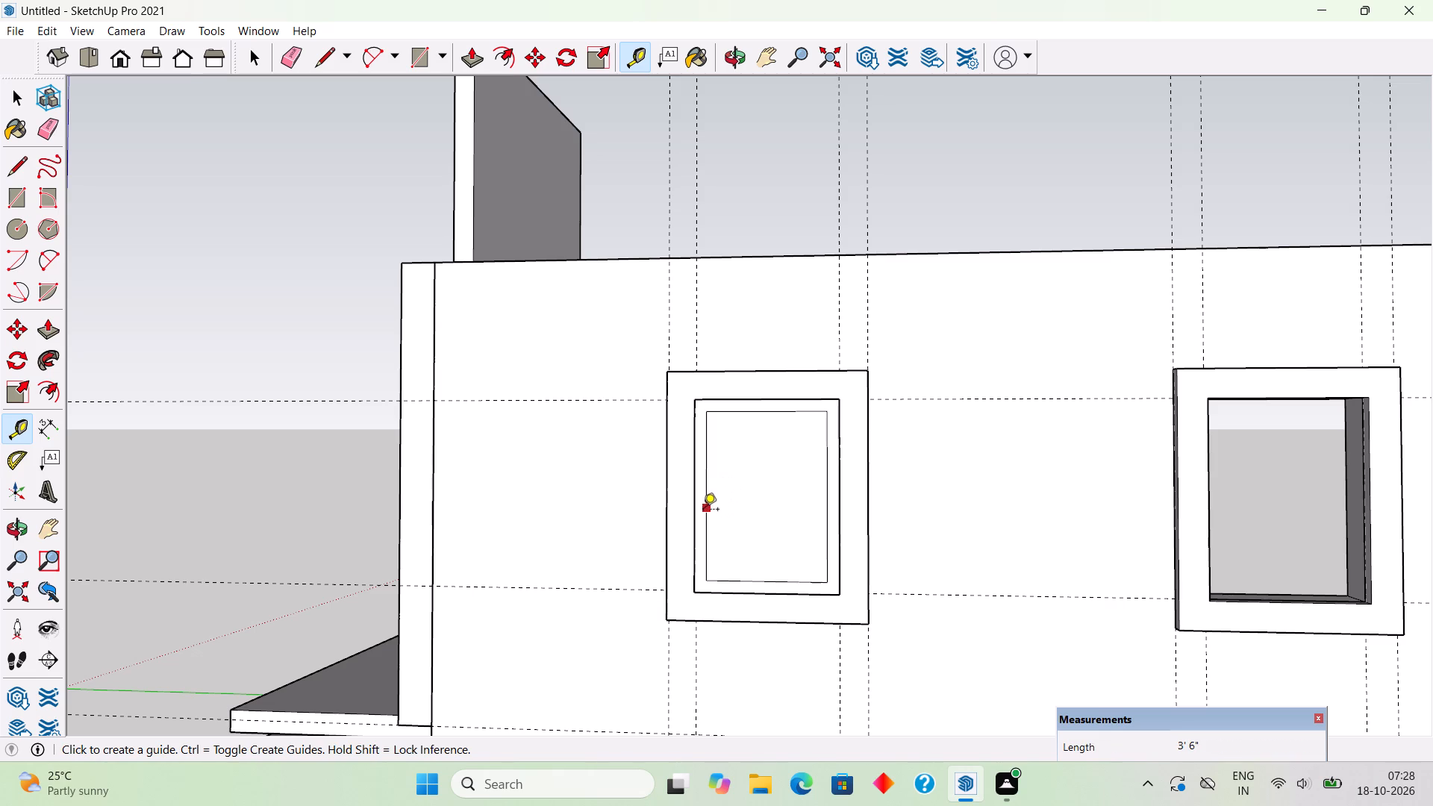
left_click(704, 516)
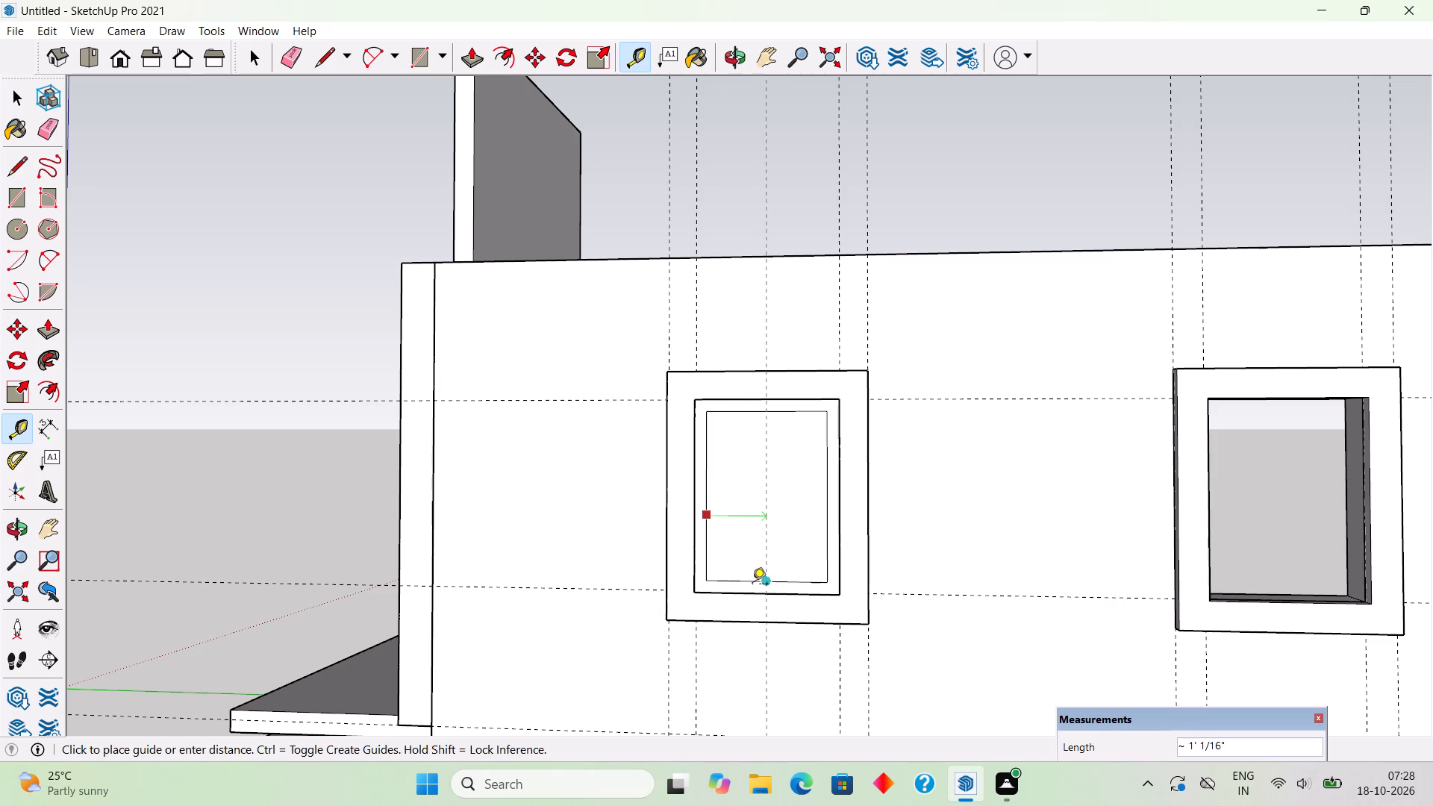
scroll(772, 579, "up", 9)
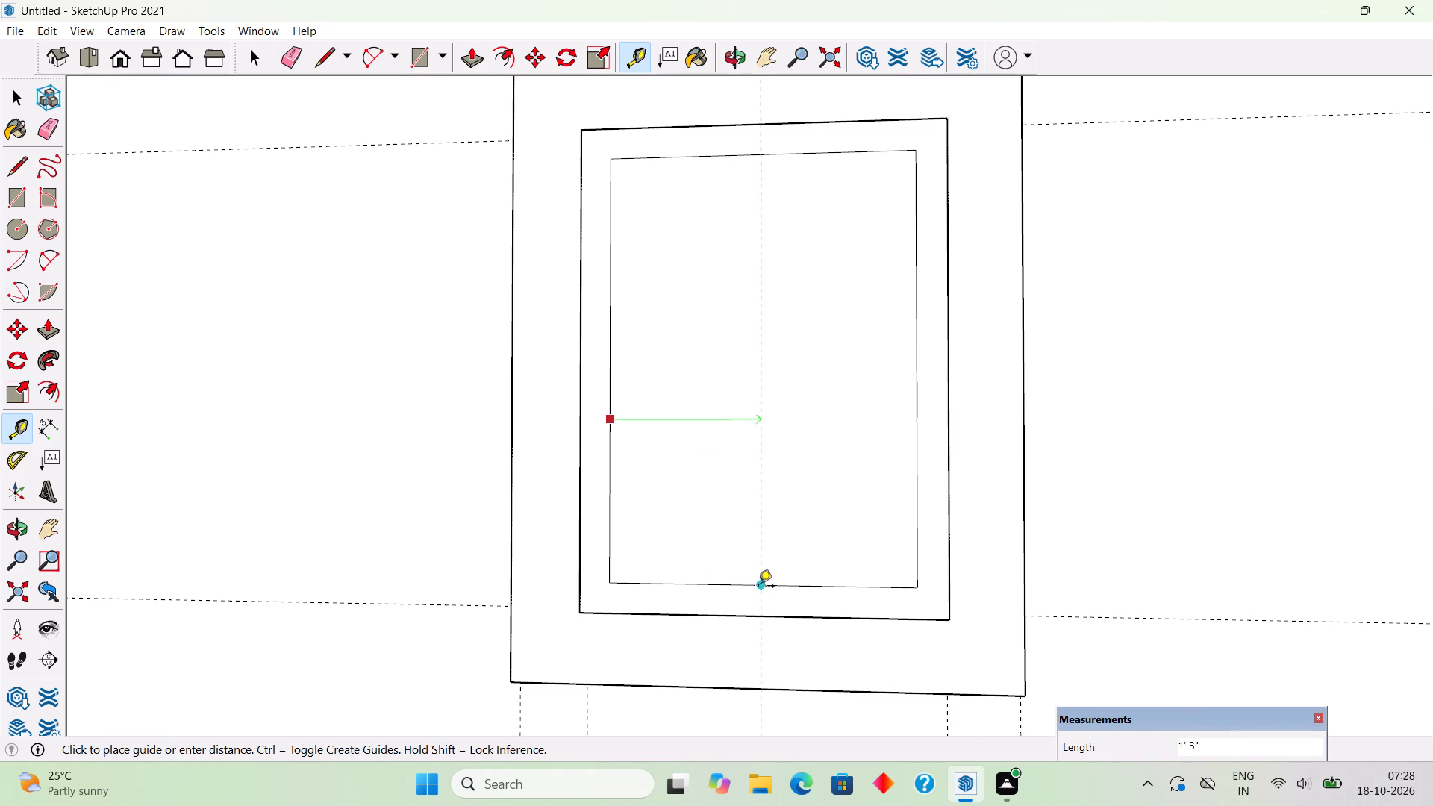
left_click(758, 587)
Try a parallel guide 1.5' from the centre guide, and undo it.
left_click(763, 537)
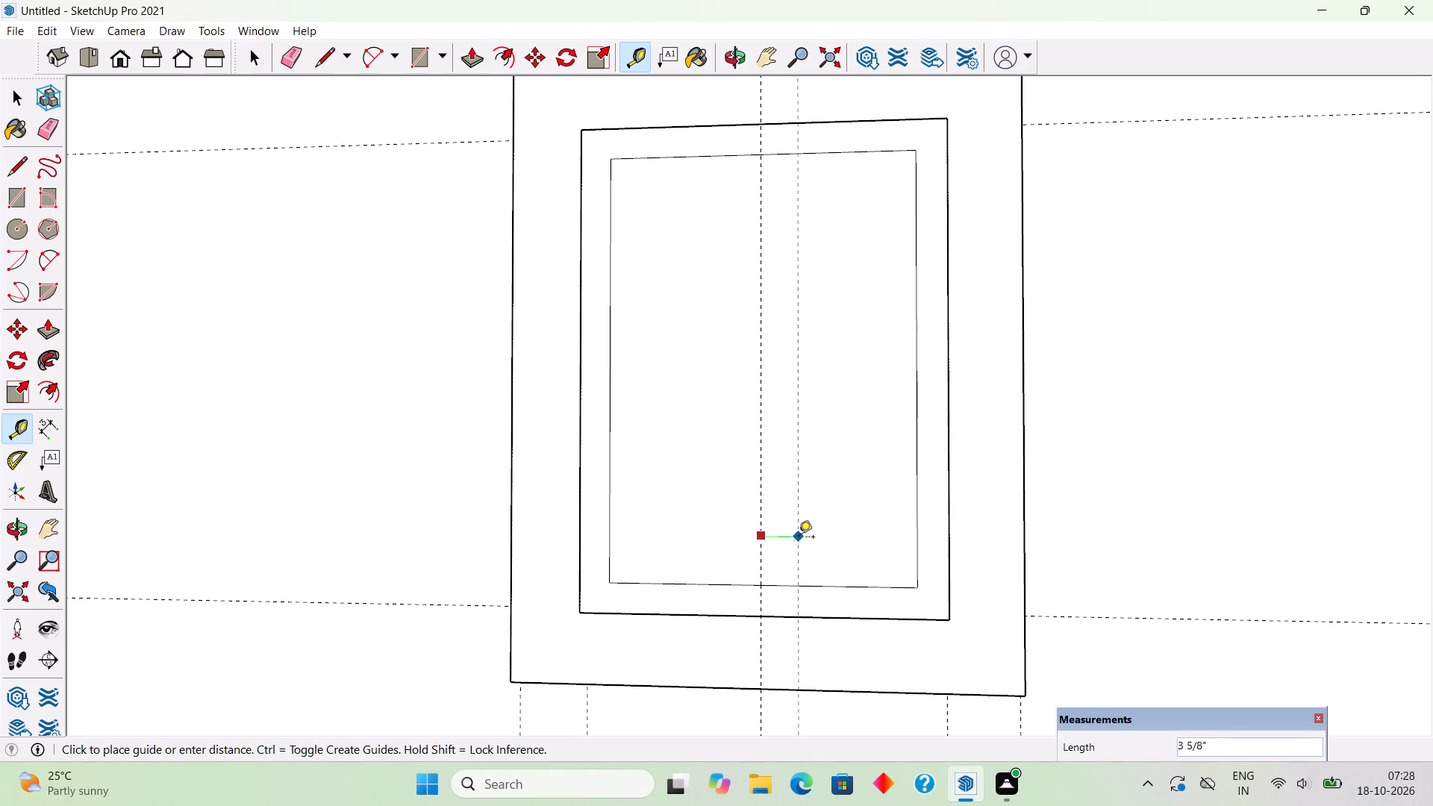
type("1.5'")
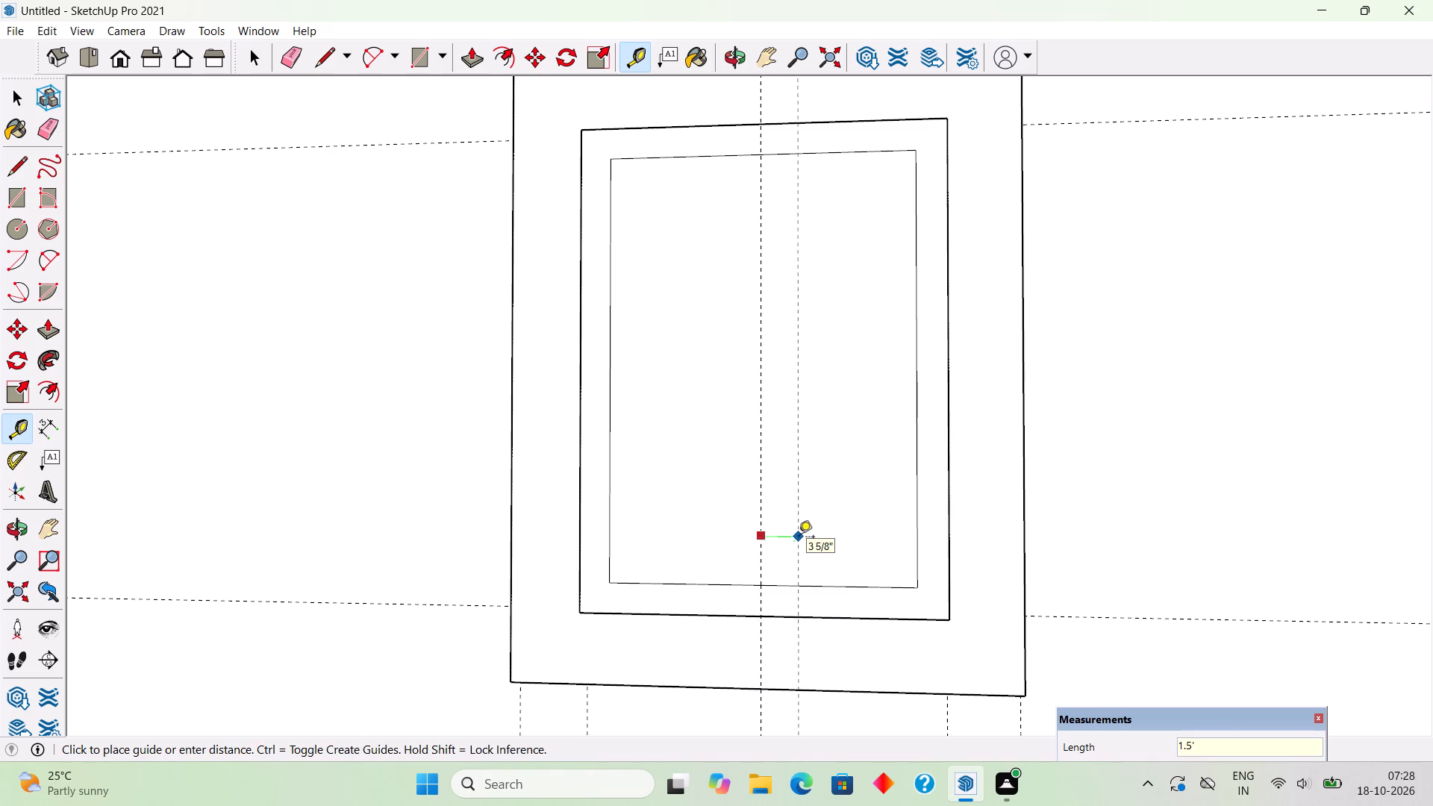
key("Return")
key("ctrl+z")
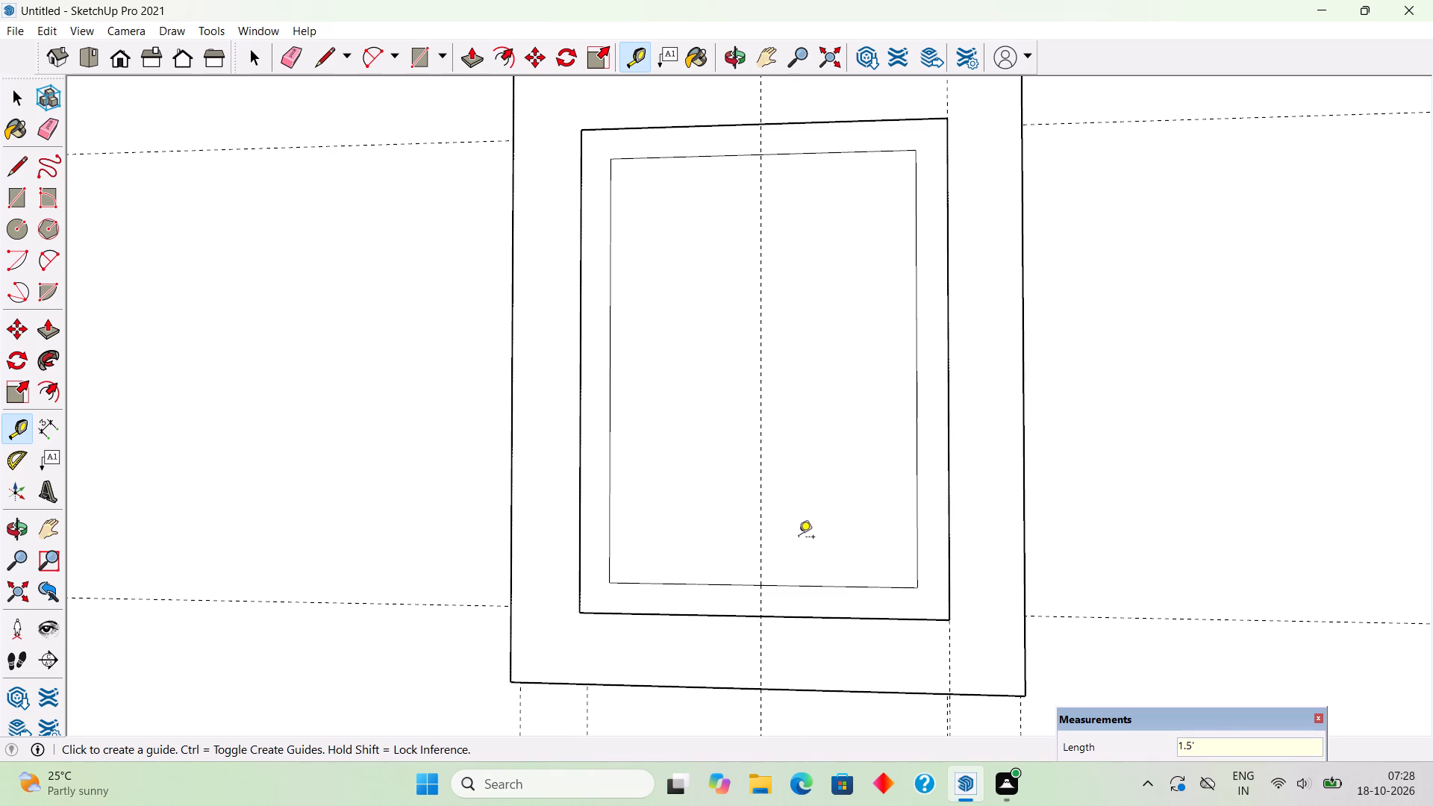
Place parallel vertical guides 1.5" on each side of the centre guide.
left_click(761, 558)
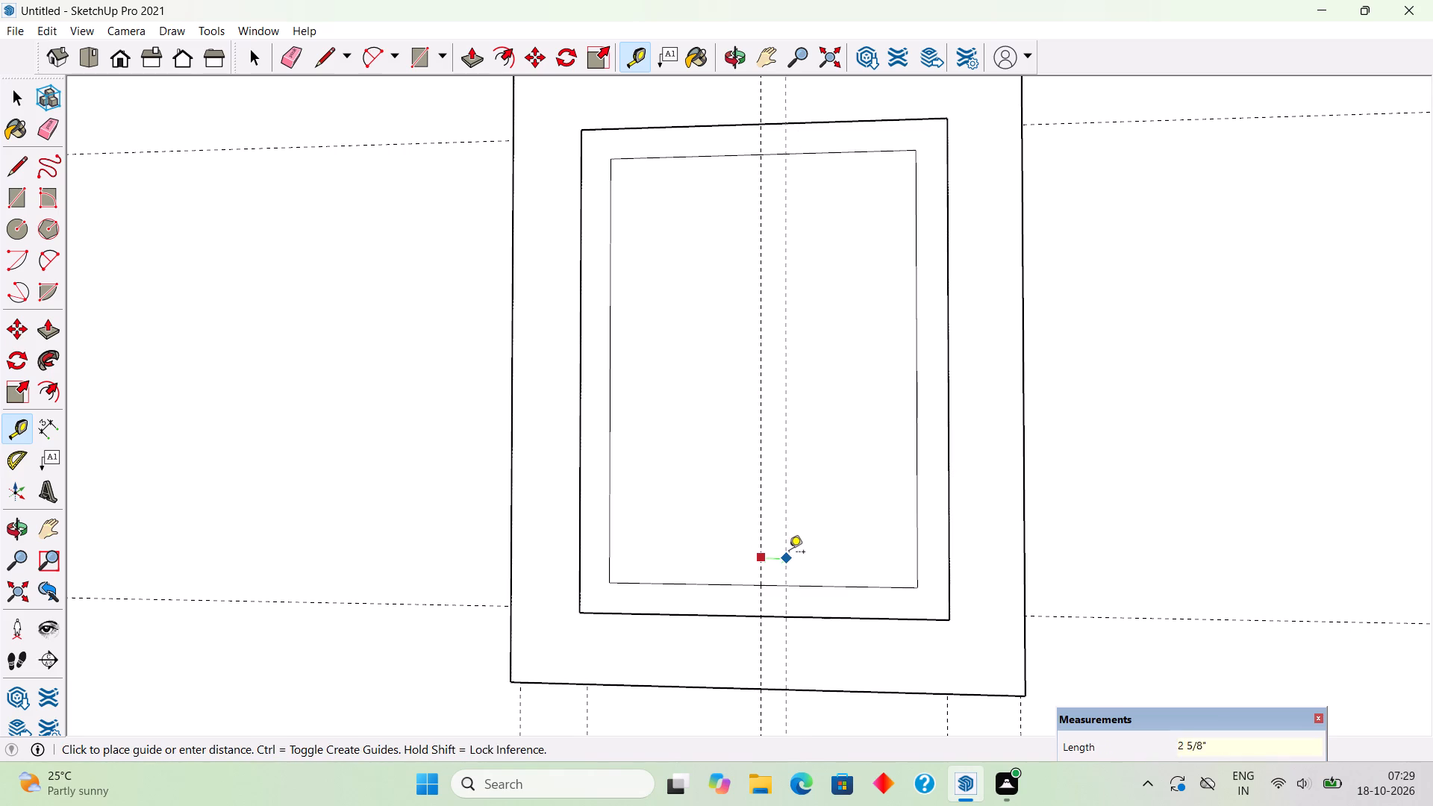
type("1.5\"")
key("Return")
left_click(765, 522)
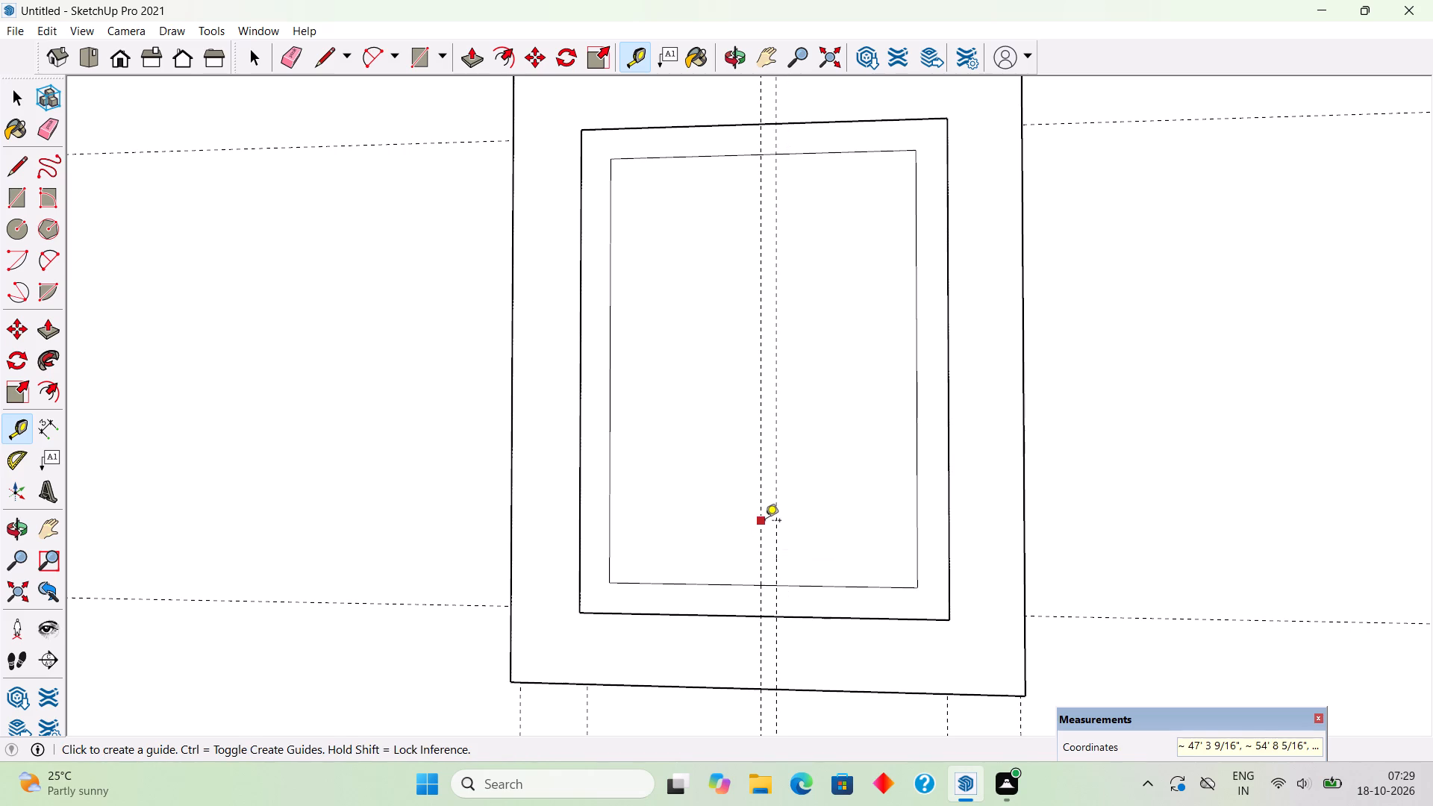
type("1.5\"")
key("Return")
Draw two vertical mullion lines along the outer guides across the inner outline, and erase the short edge segments between them.
key("l")
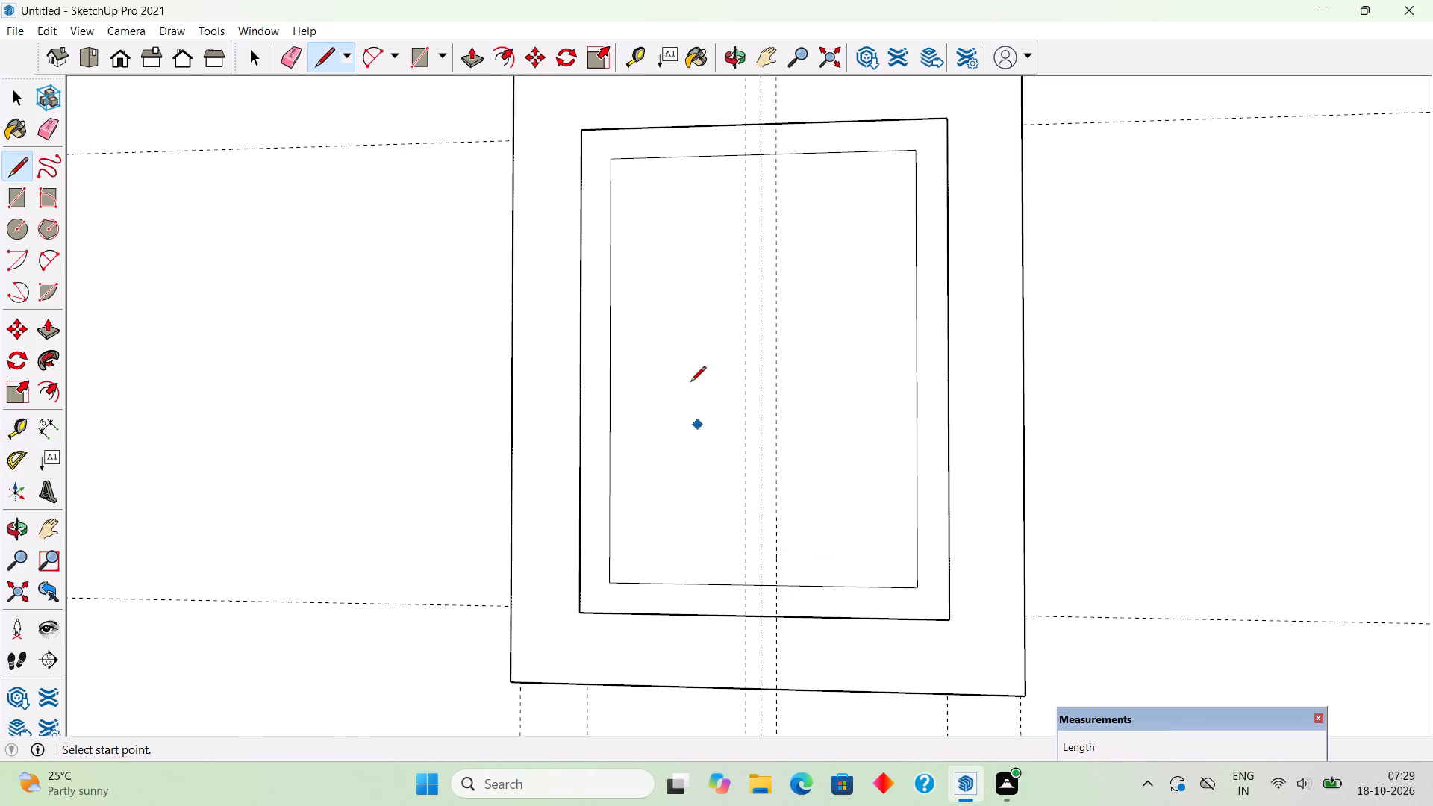
left_click(747, 151)
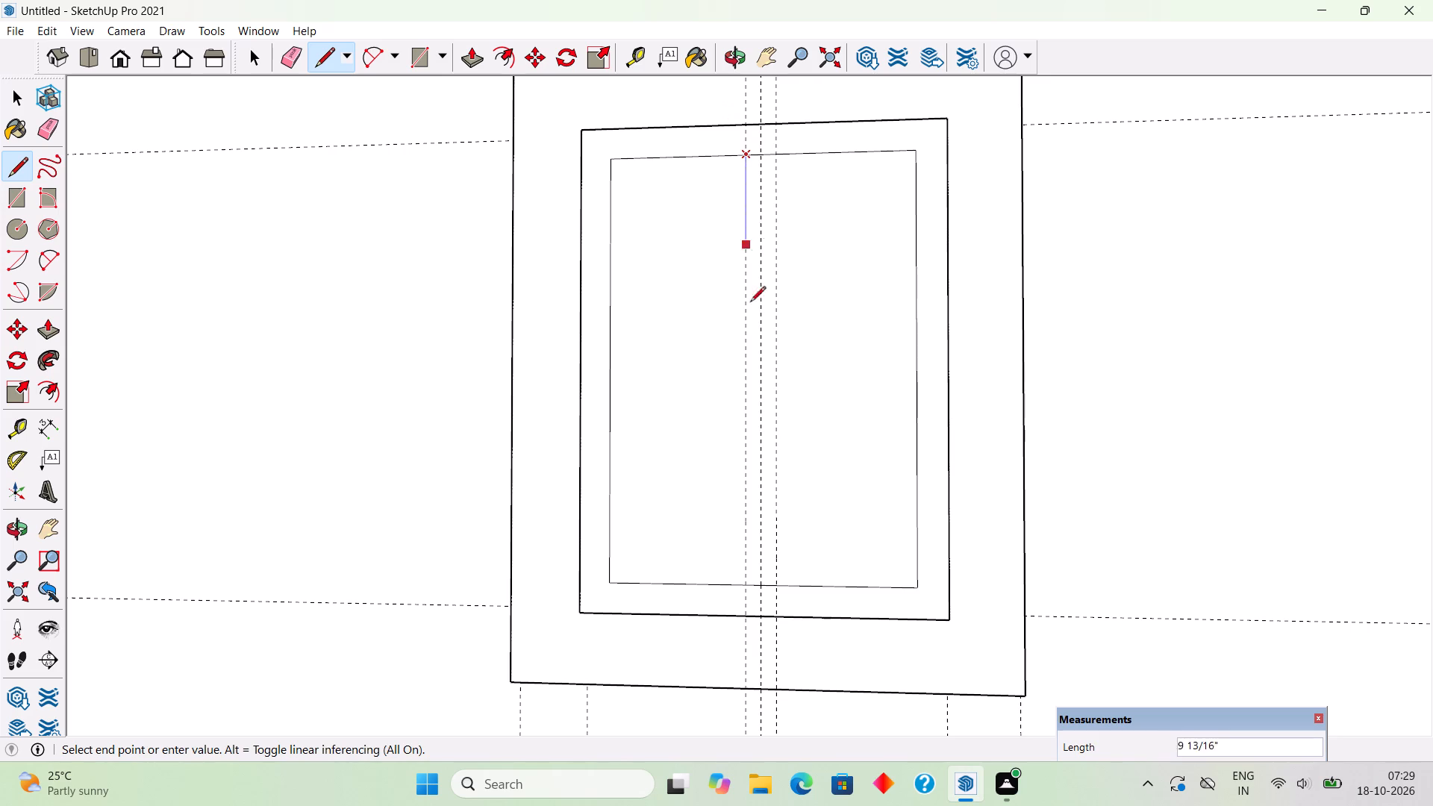
left_click(747, 589)
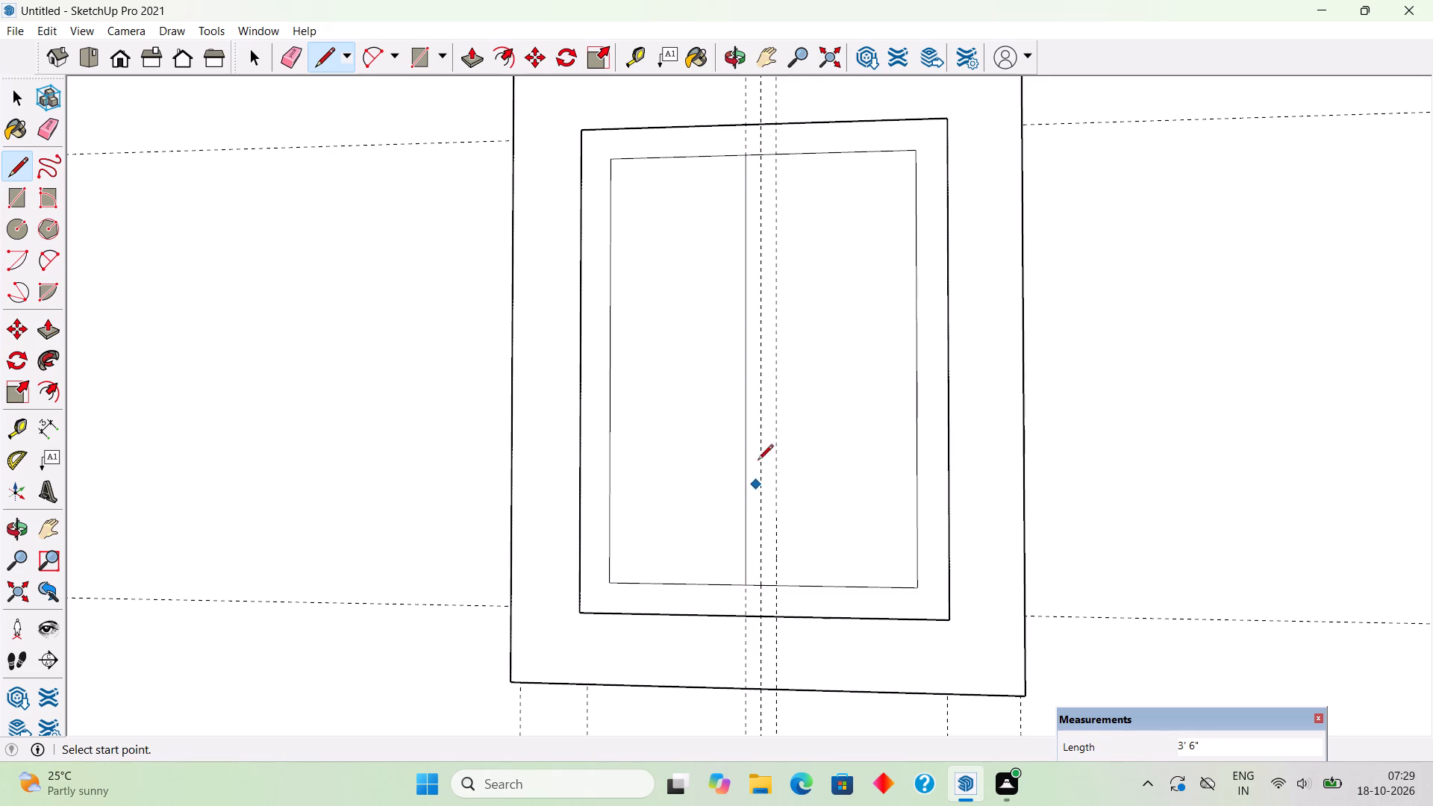
left_click(778, 156)
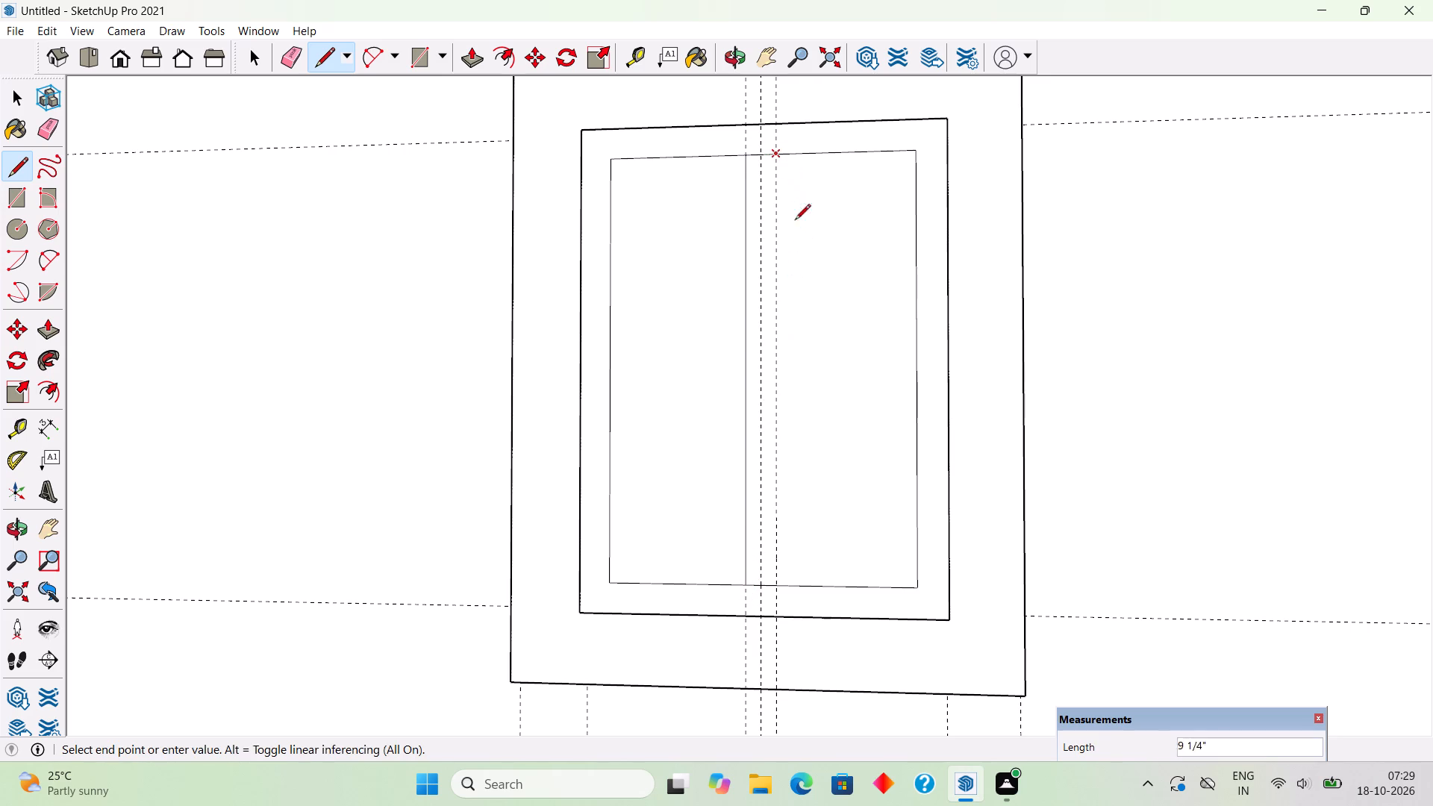
left_click(772, 587)
key("e")
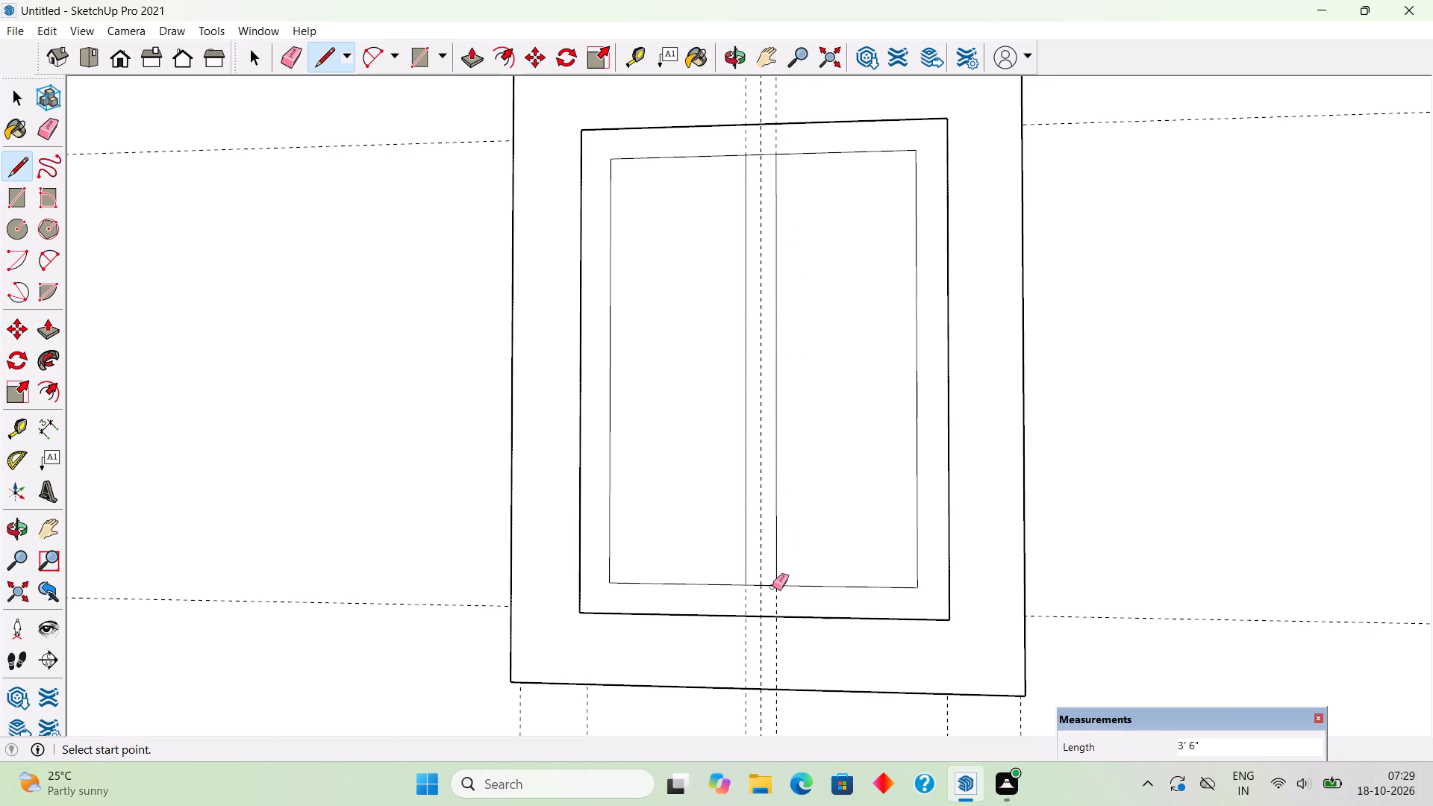
left_click(767, 584)
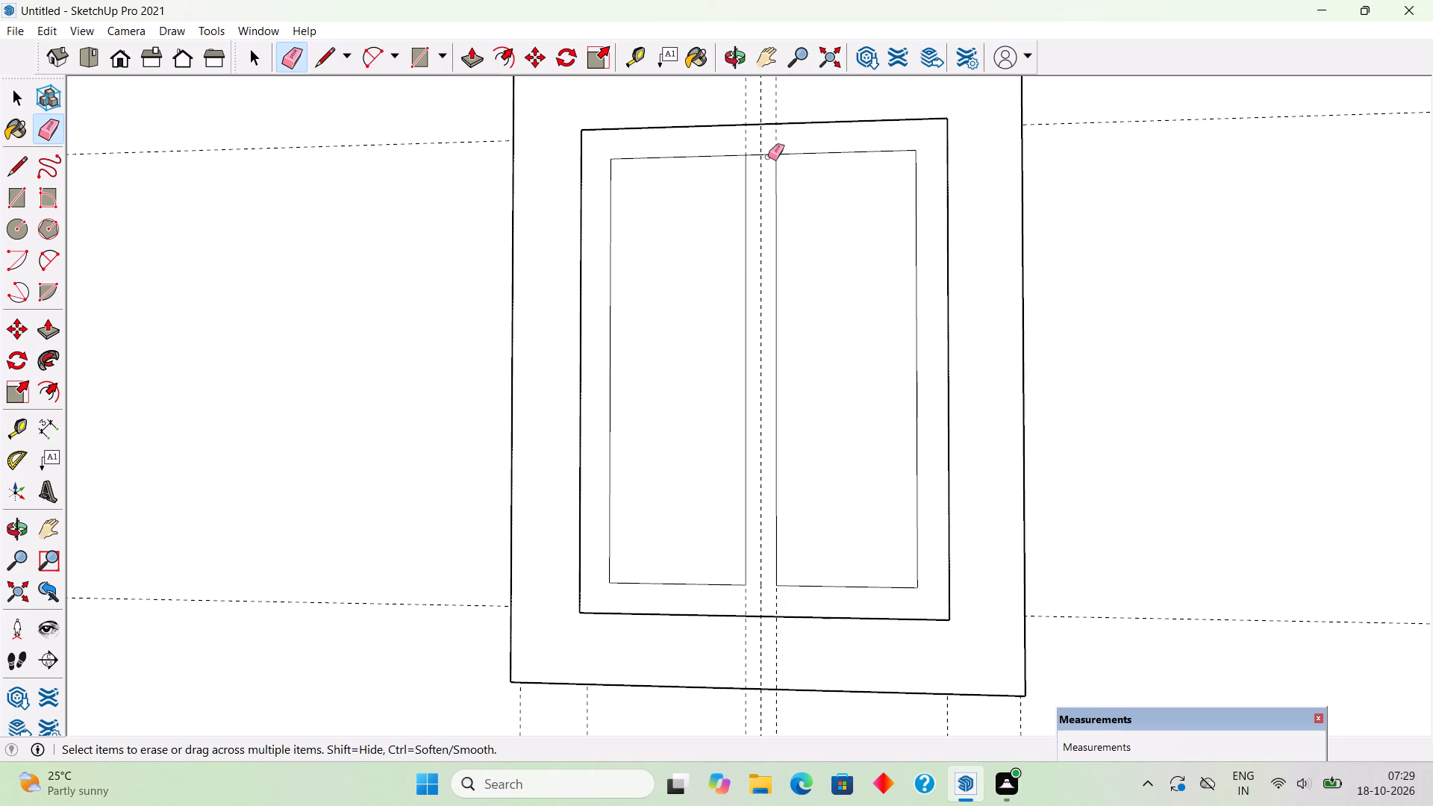
left_click(768, 154)
Delete the two pane faces on either side of the central mullion.
scroll(768, 154, "down", 6)
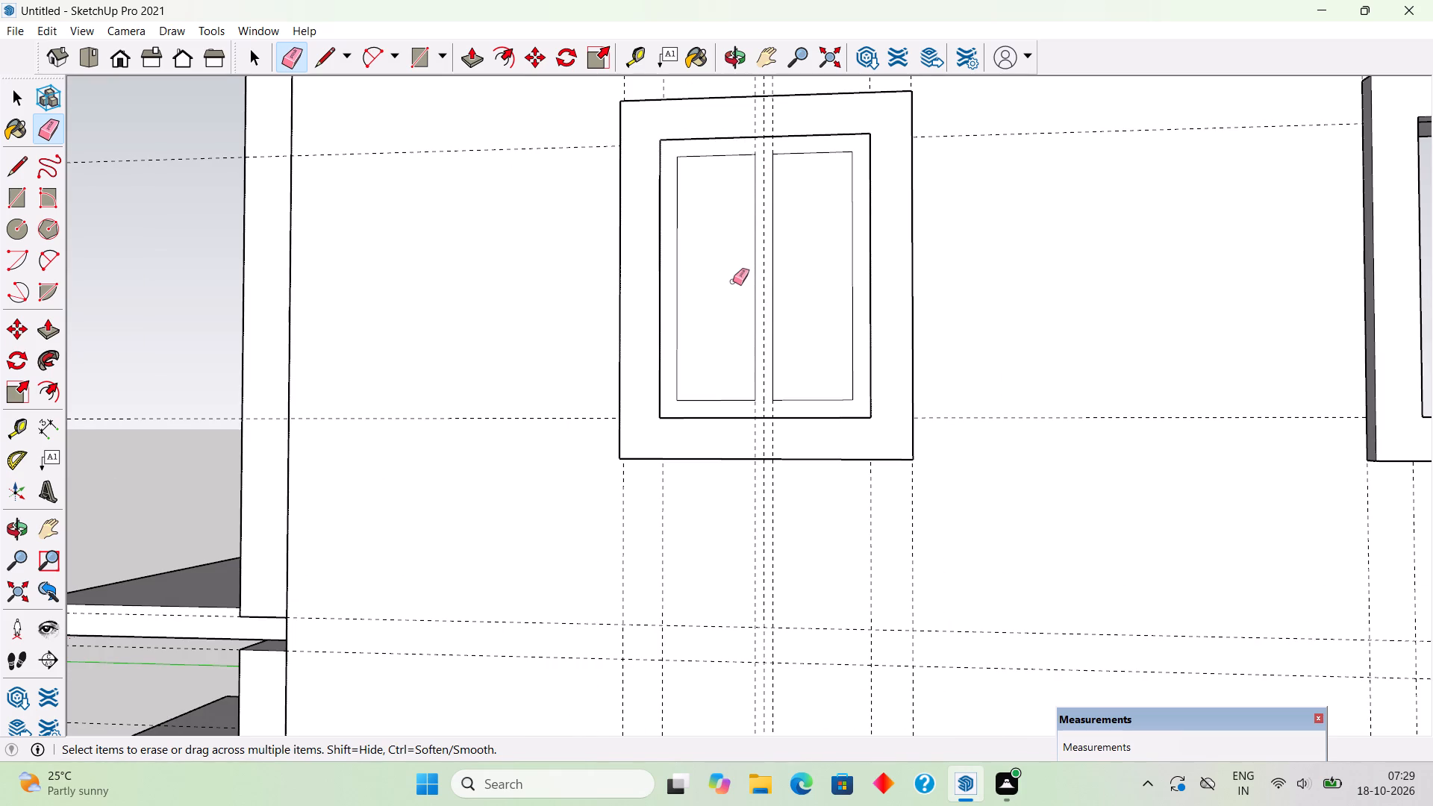
key("space")
left_click(733, 281)
key("Delete")
left_click(787, 302)
key("Delete")
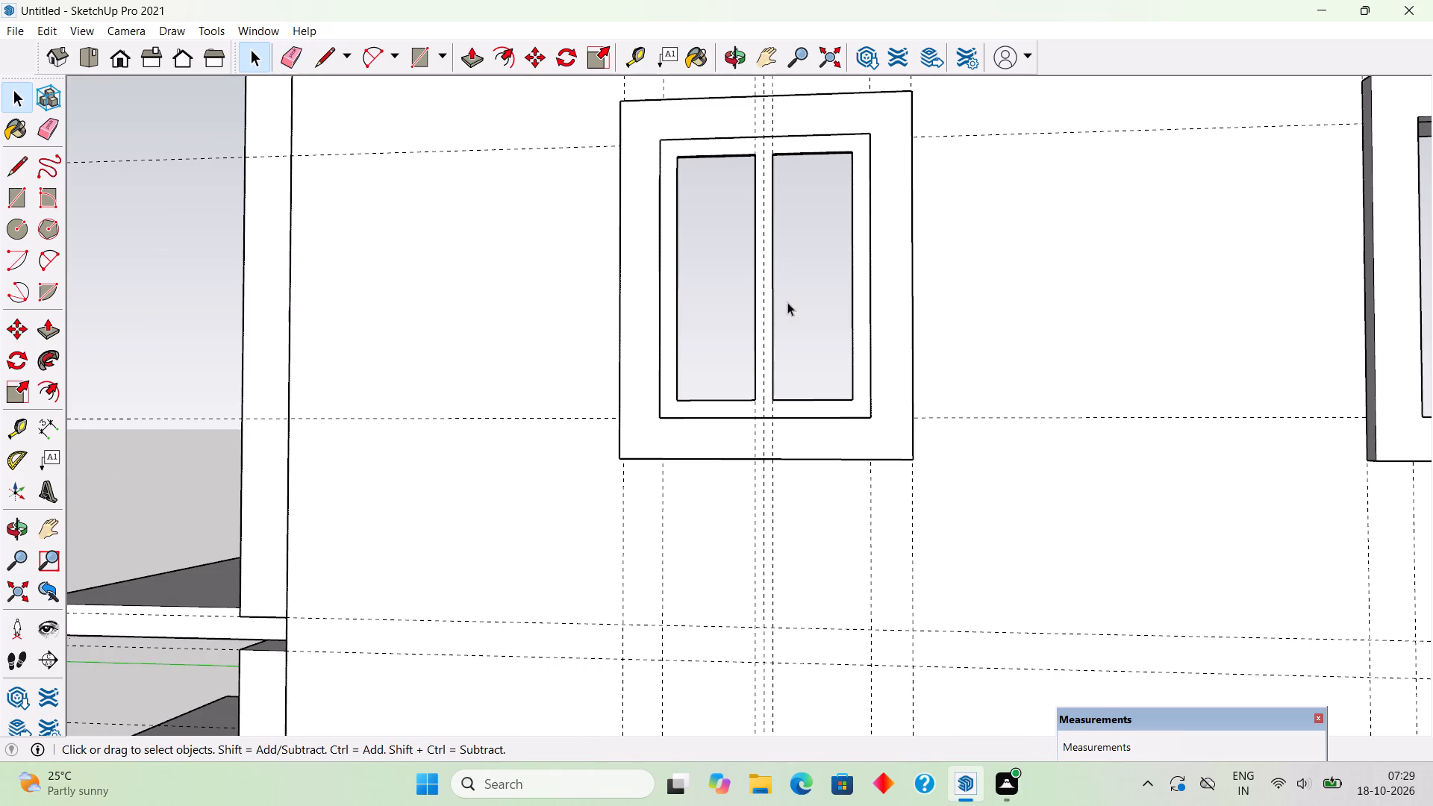
Extrude the upper front window's sash and mullion face 3" outward.
left_click(791, 412)
key("p")
left_click(792, 412)
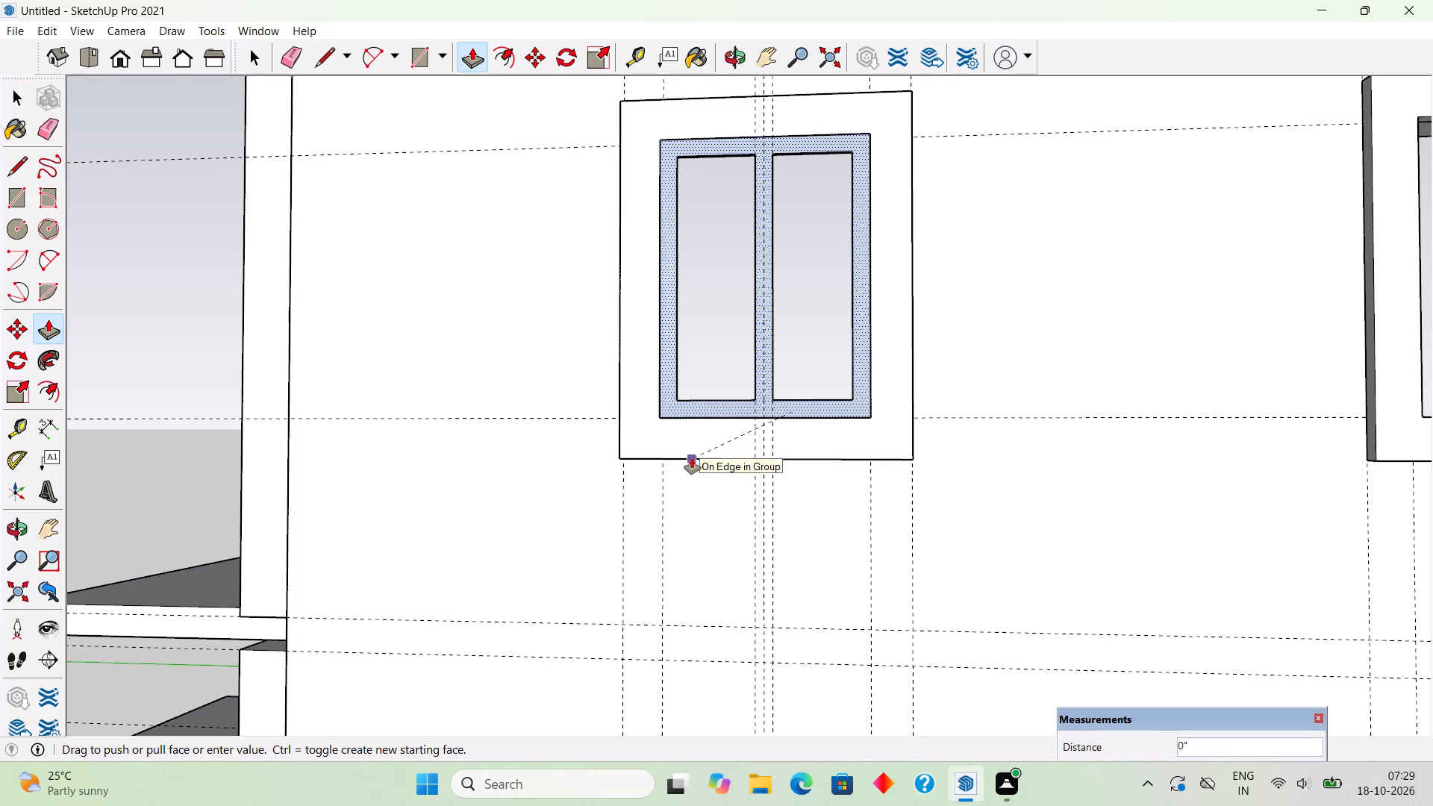
middle_click_drag(802, 552, 936, 630)
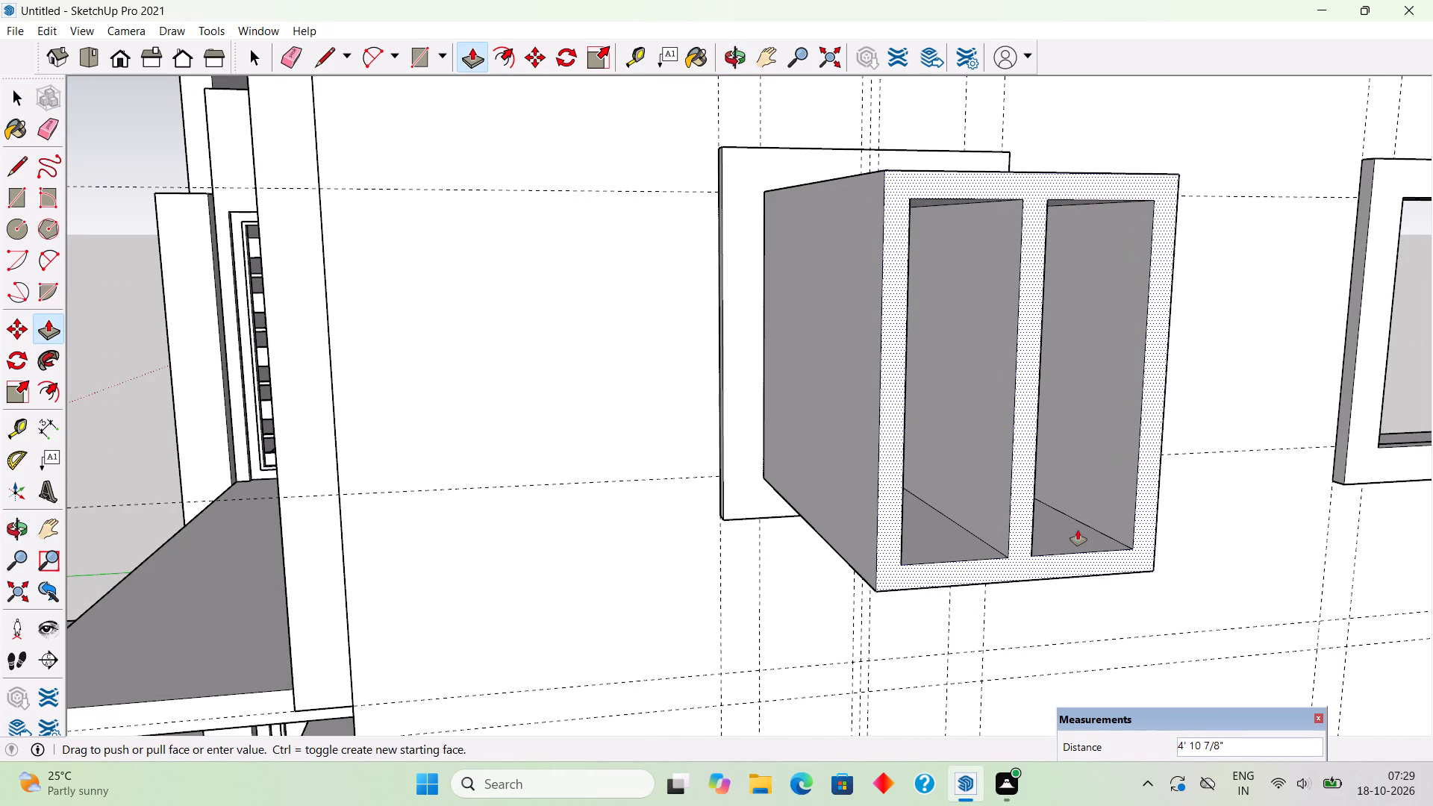
type("3\"")
key("Return")
key("space")
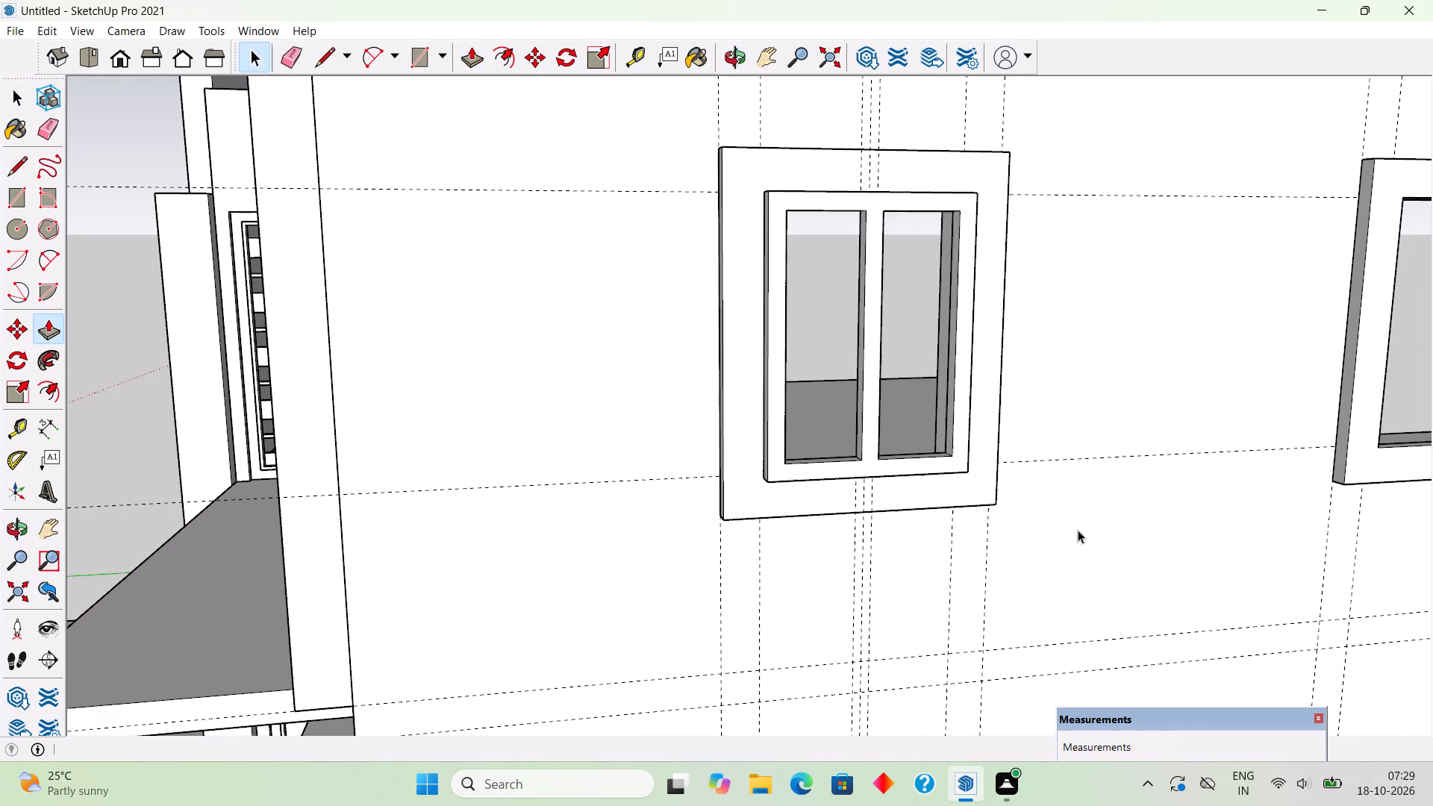
Group the connected geometry of the upper window's extruded sash and mullion.
triple_click(964, 460)
right_click(964, 460)
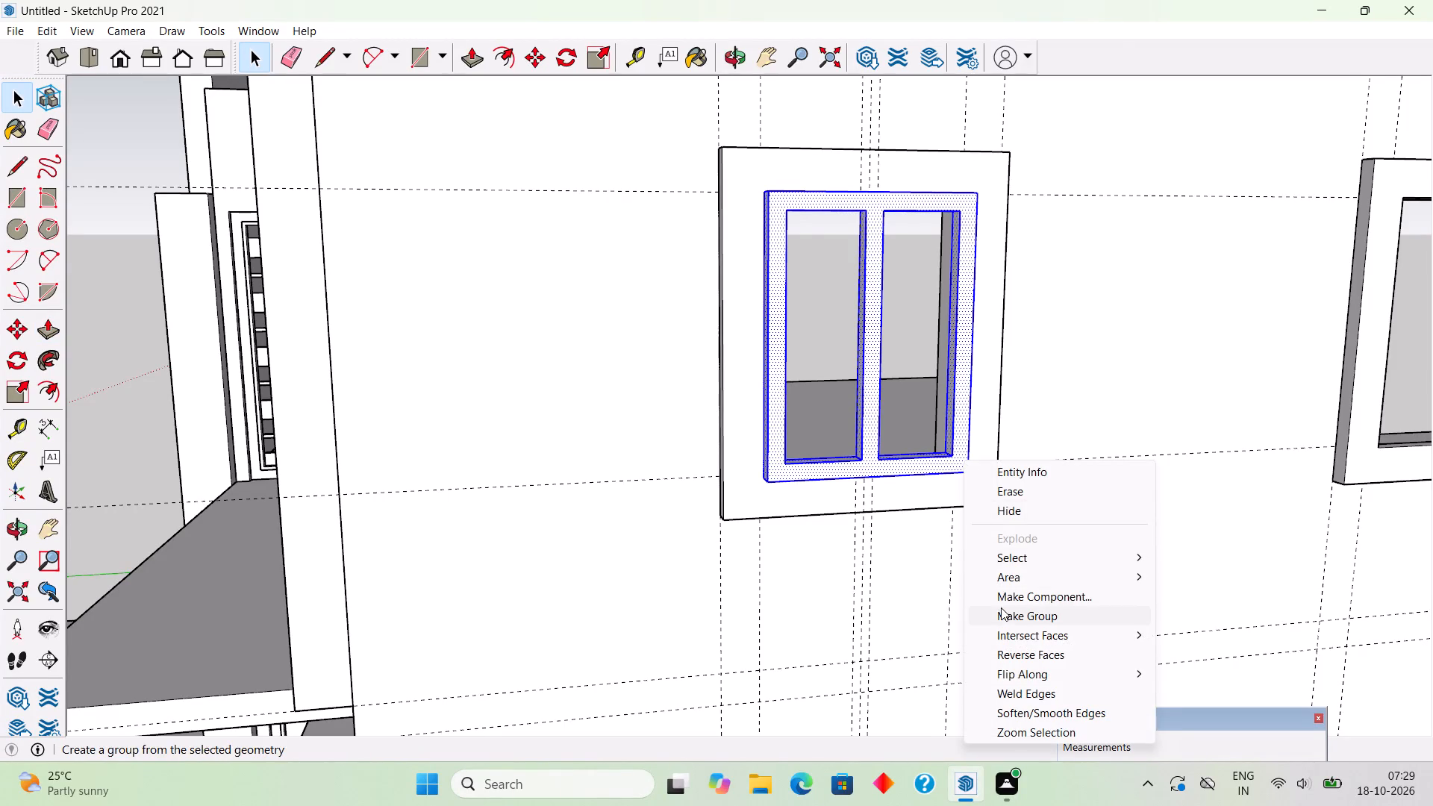
left_click(1004, 615)
Move the sash group 6" inward so it sits recessed within the projecting window frame.
left_click(903, 272)
scroll(1031, 499, "up", 8)
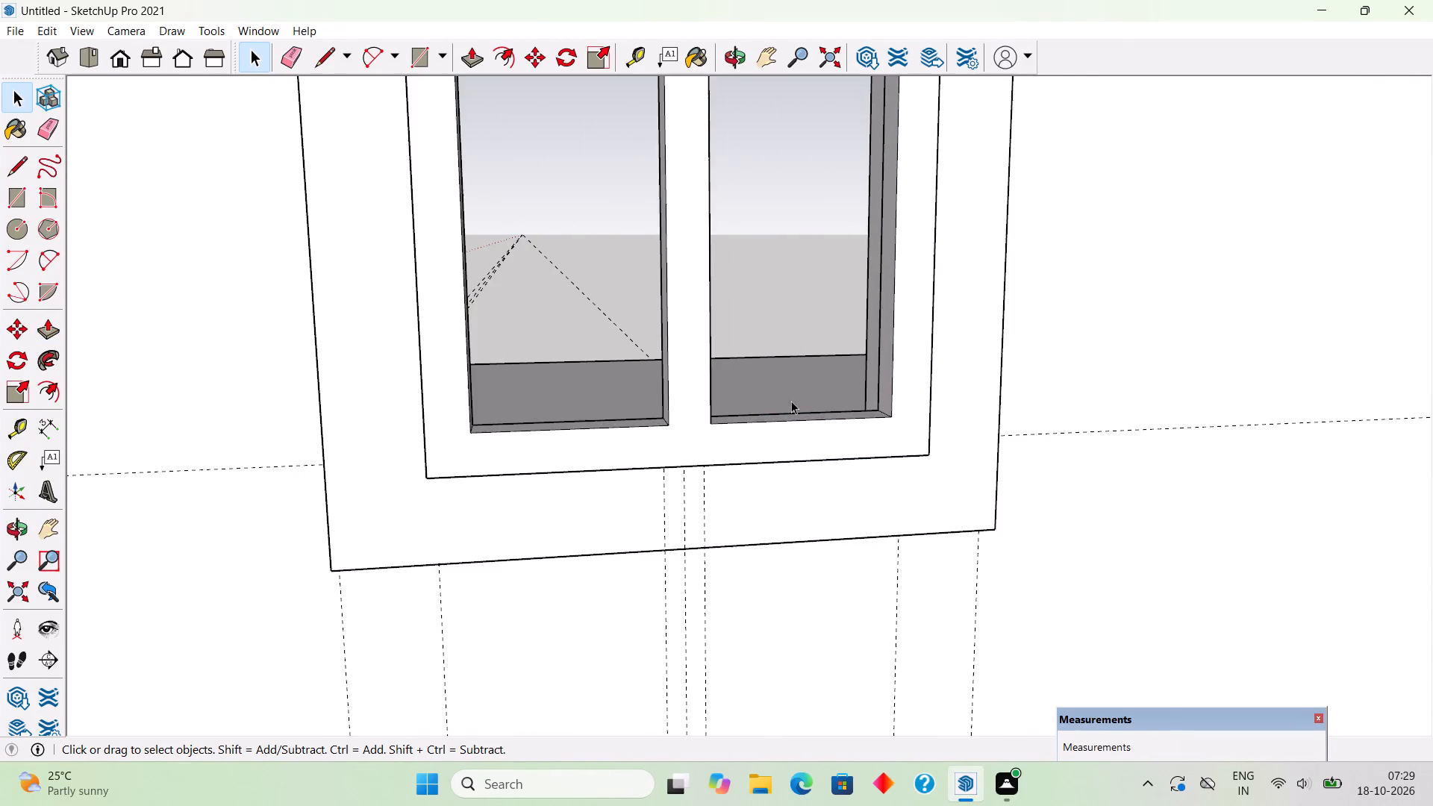
middle_click_drag(579, 352, 616, 372)
scroll(616, 372, "down", 3)
key("m")
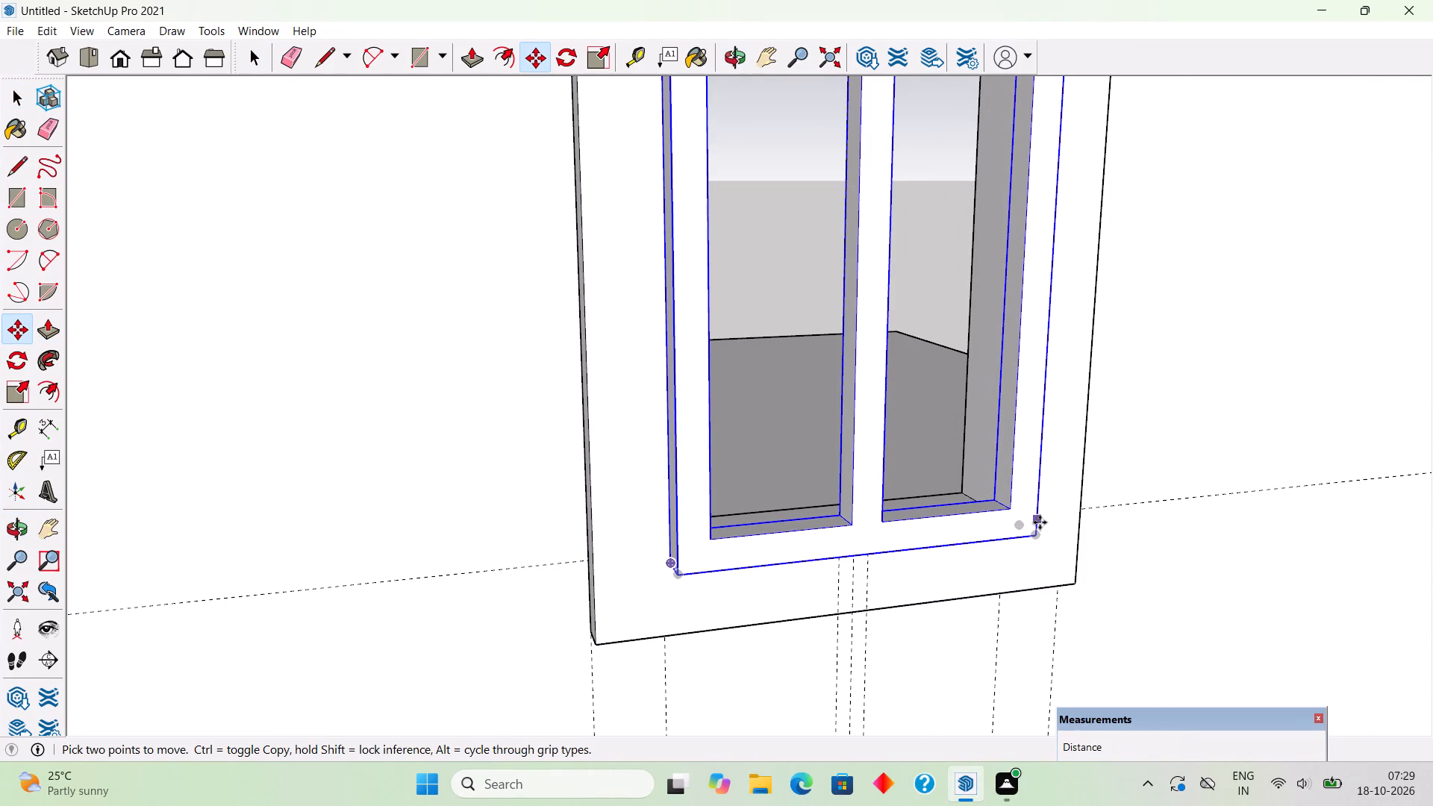
left_click(1037, 532)
scroll(1012, 517, "up", 4)
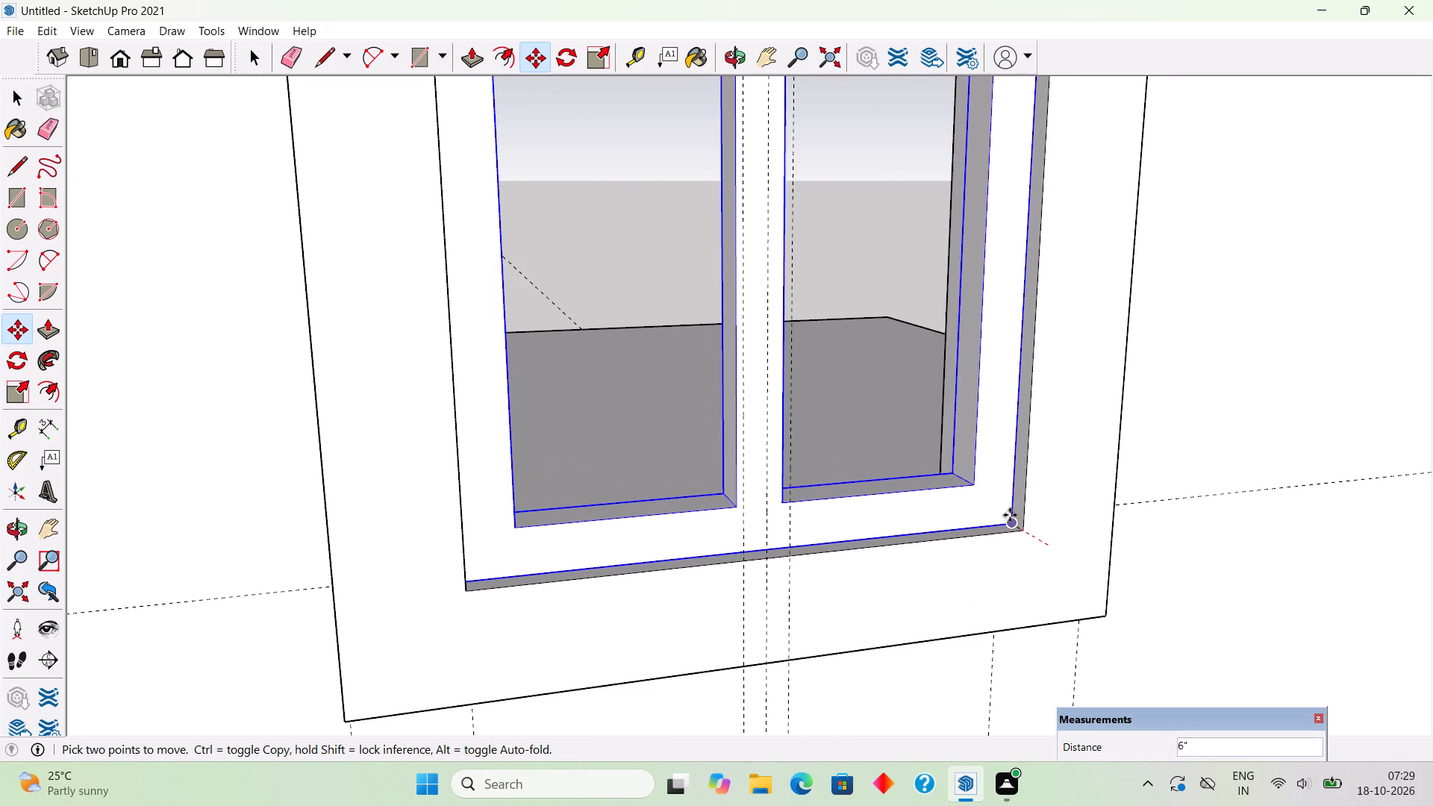
left_click(1008, 515)
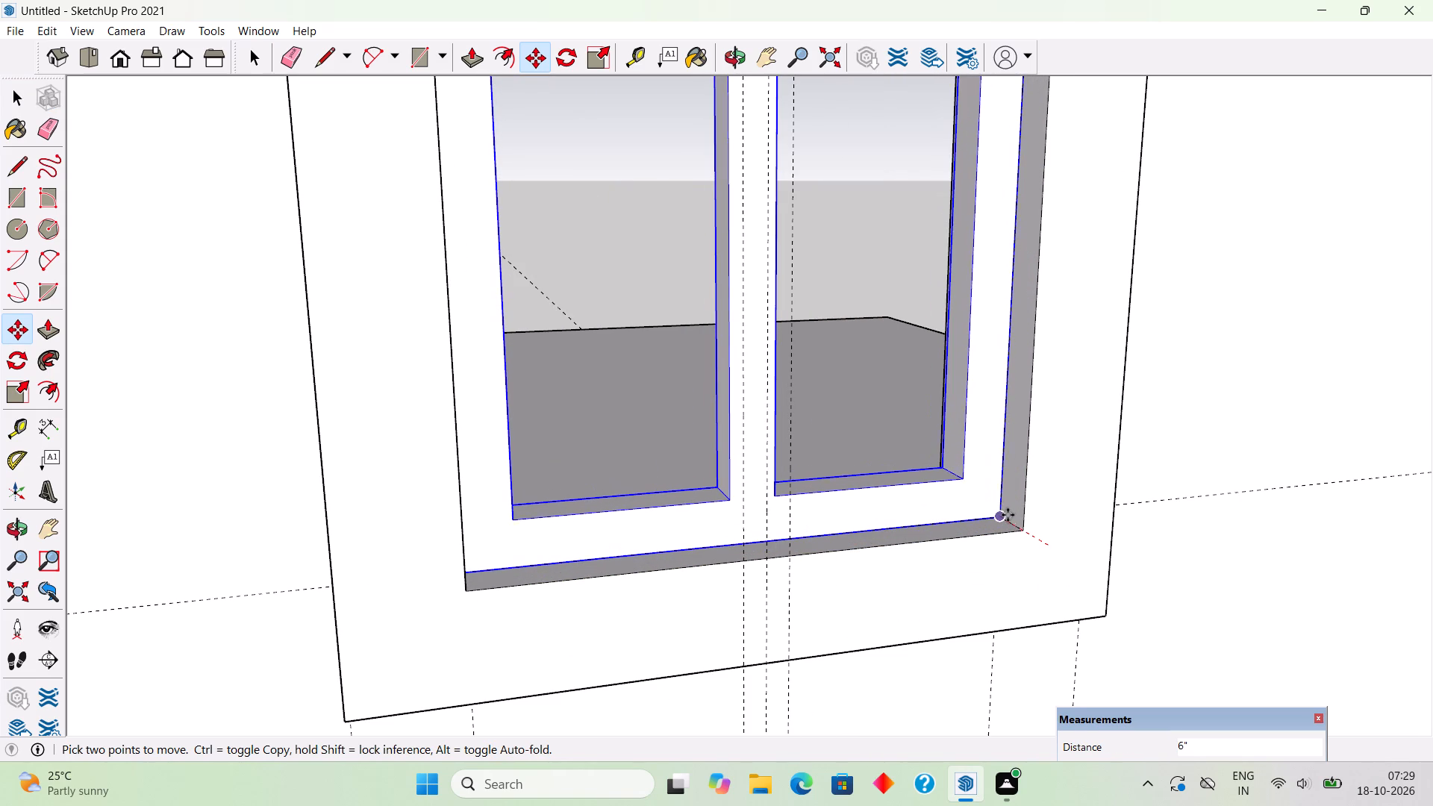
key("space")
left_click(874, 216)
Draw a 3' 6" by 1' 1 1/2" rectangle over each of the sash's two pane openings.
scroll(887, 425, "down", 5)
middle_click_drag(869, 242, 826, 172)
scroll(826, 172, "up", 1)
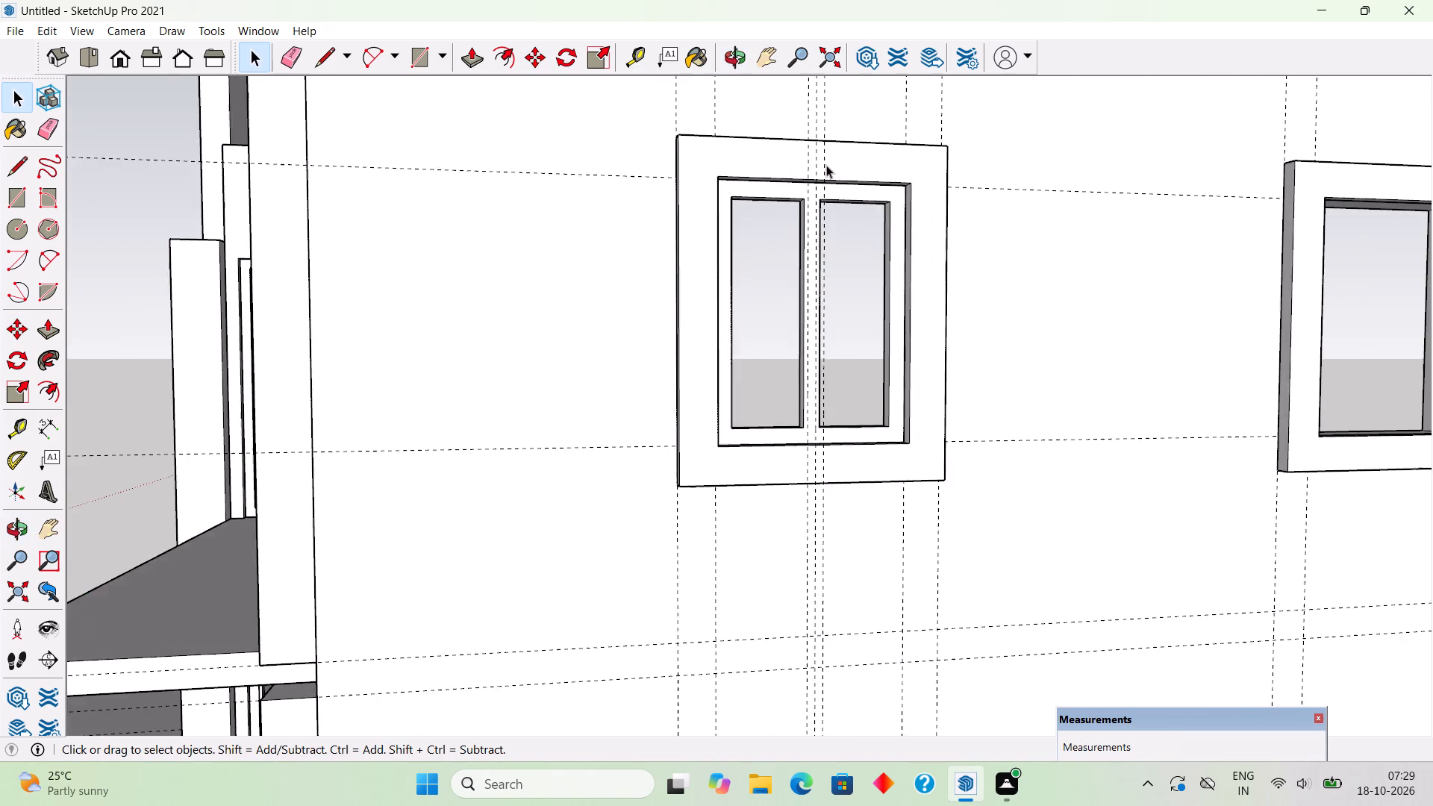
scroll(826, 165, "up", 4)
key("r")
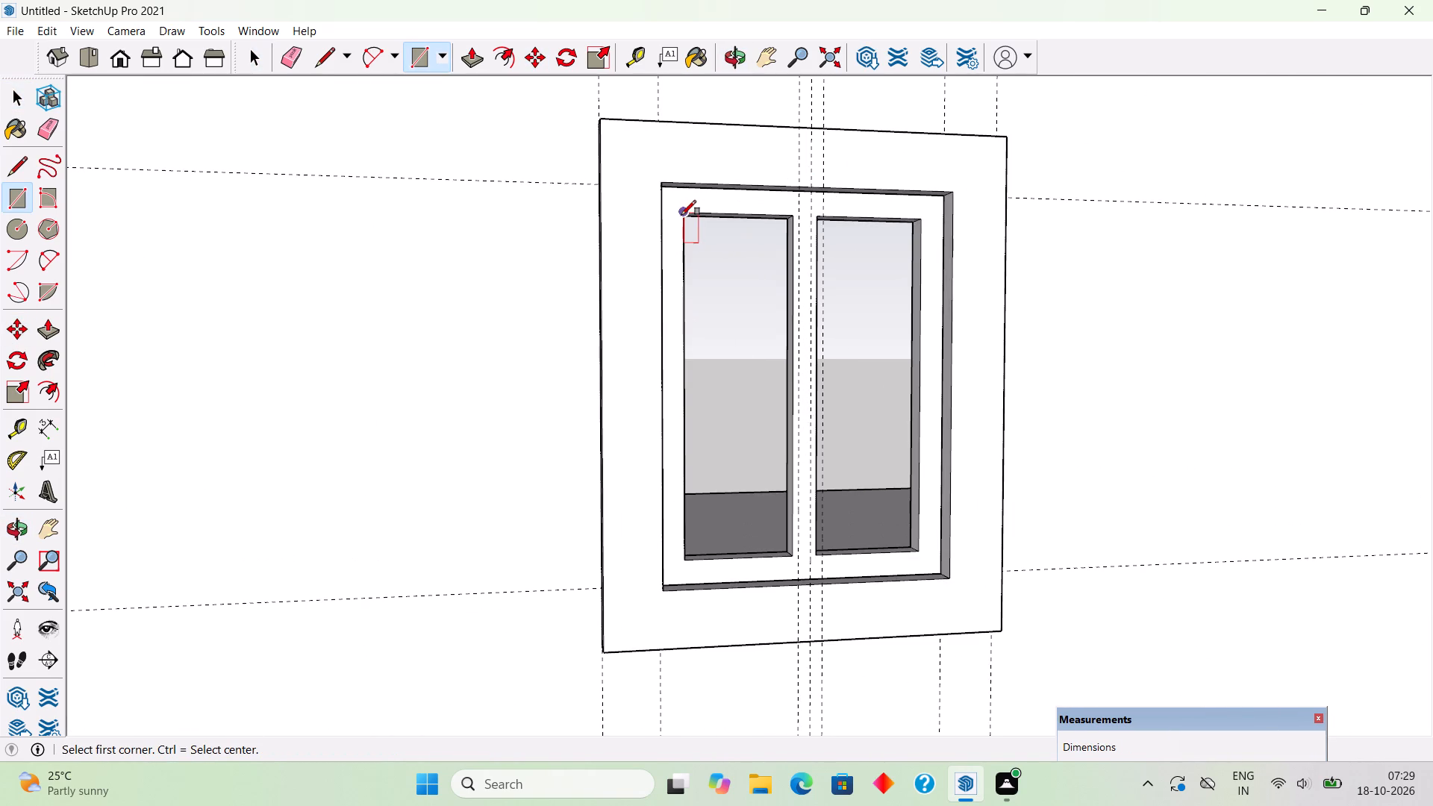
left_click(681, 215)
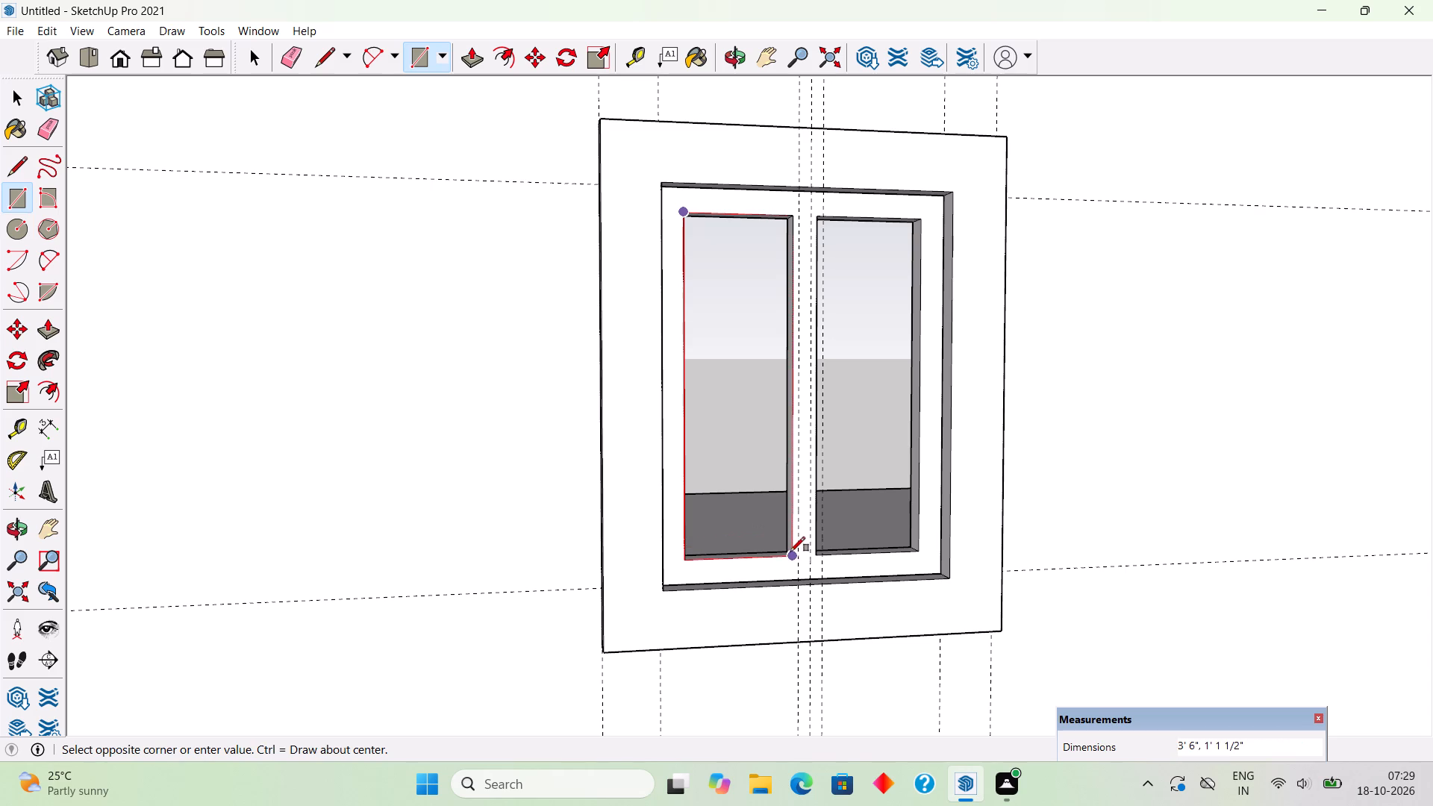
left_click(793, 556)
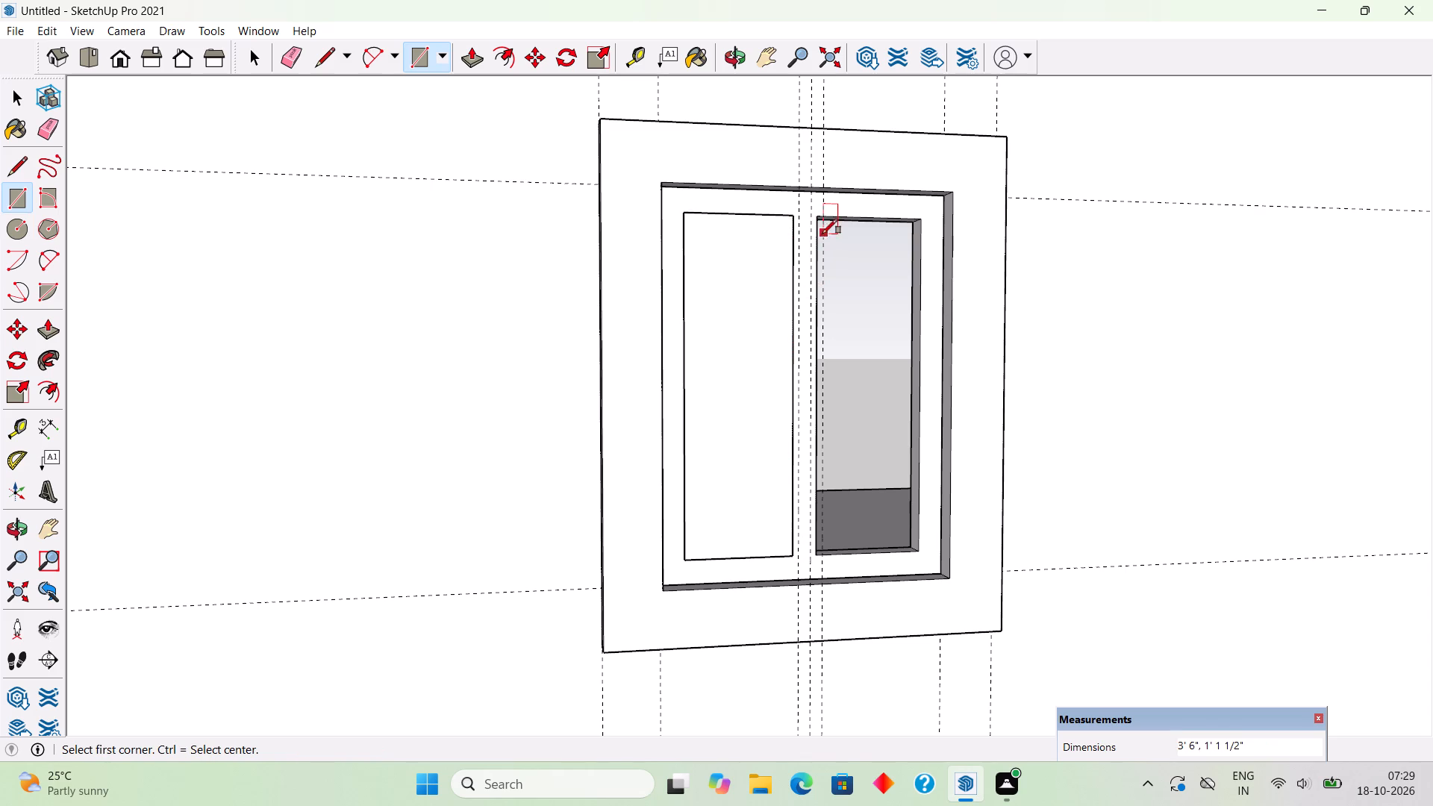
left_click(819, 220)
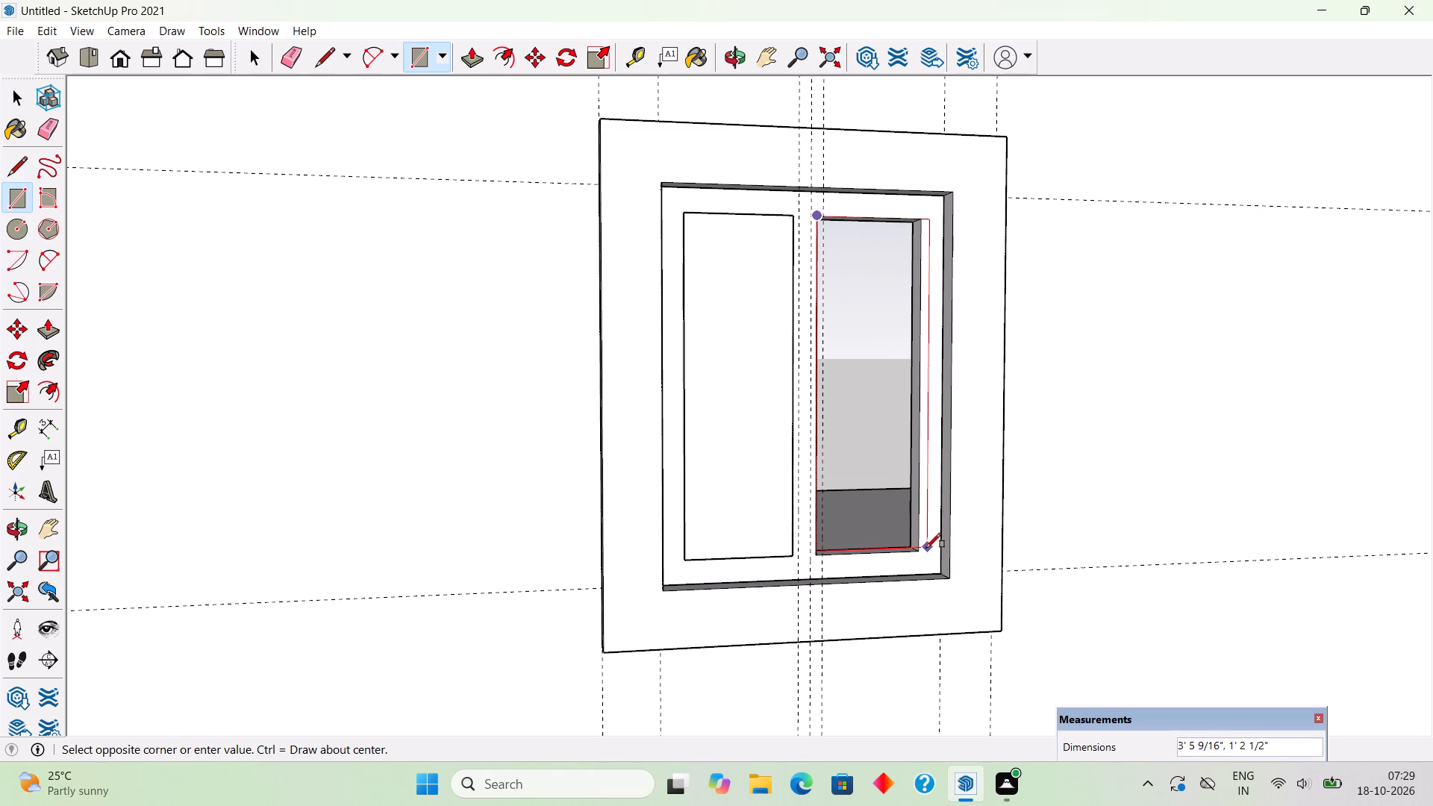
left_click(921, 555)
key("space")
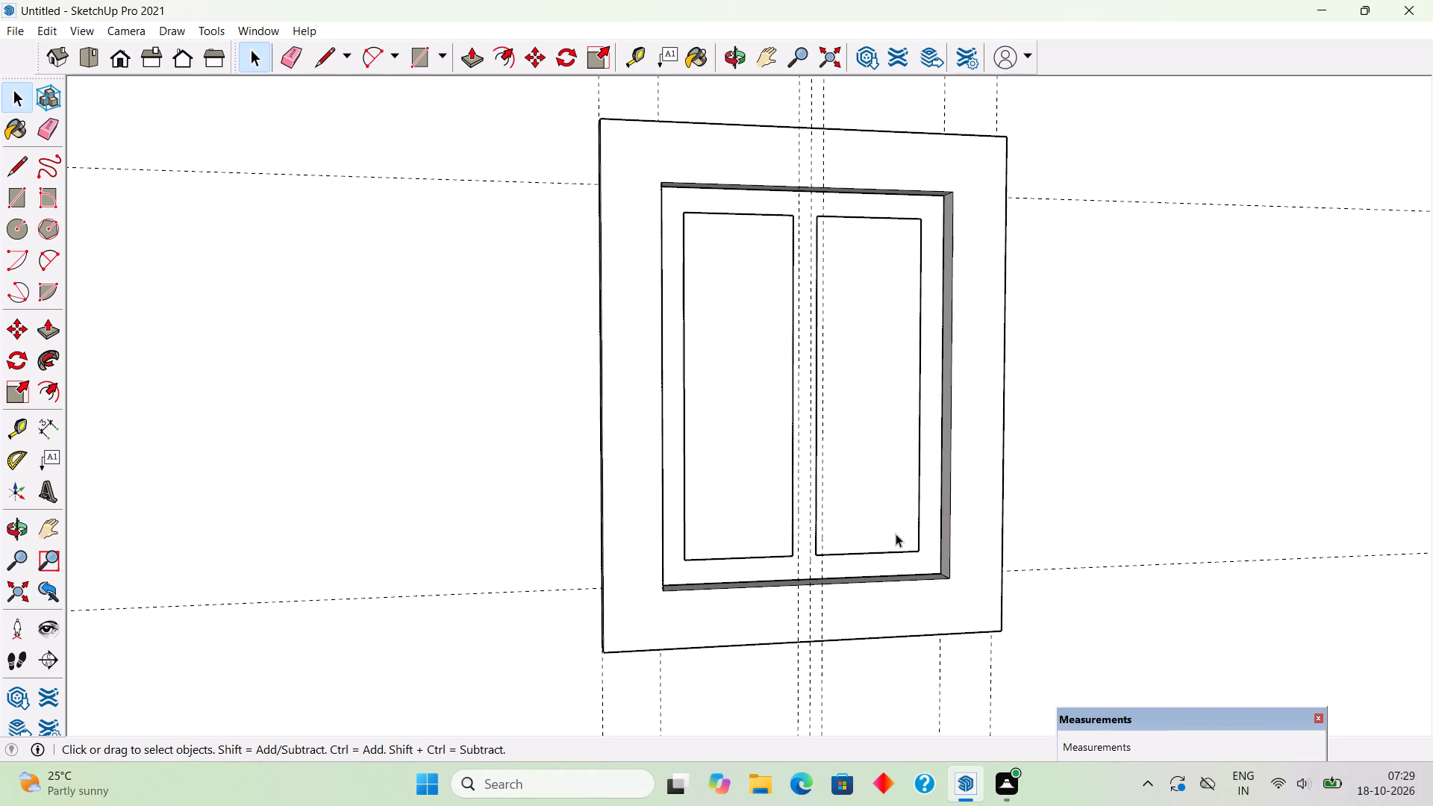
Make each of the two pane rectangles its own separate group.
triple_click(881, 522)
right_click(881, 522)
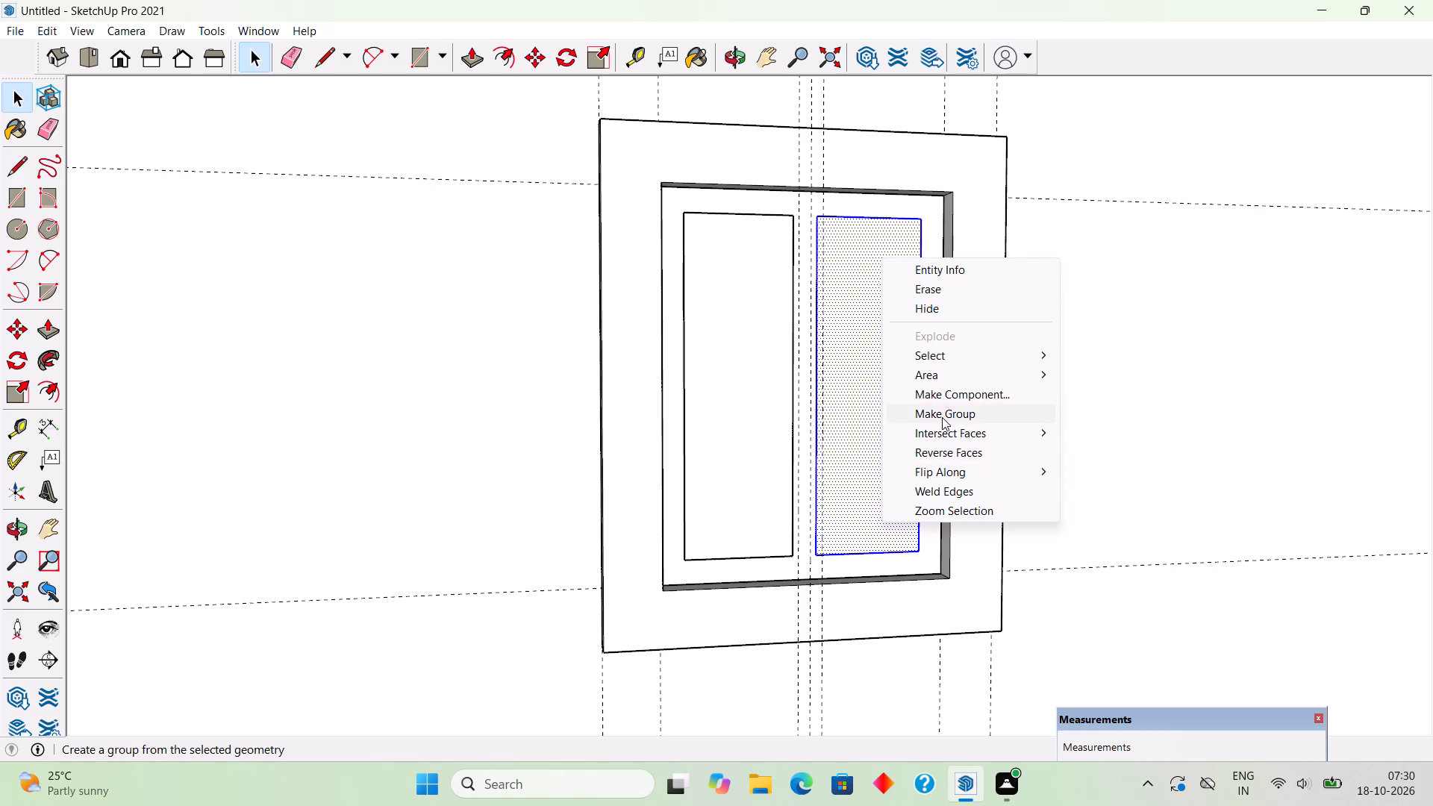
left_click(942, 417)
triple_click(769, 419)
right_click(769, 419)
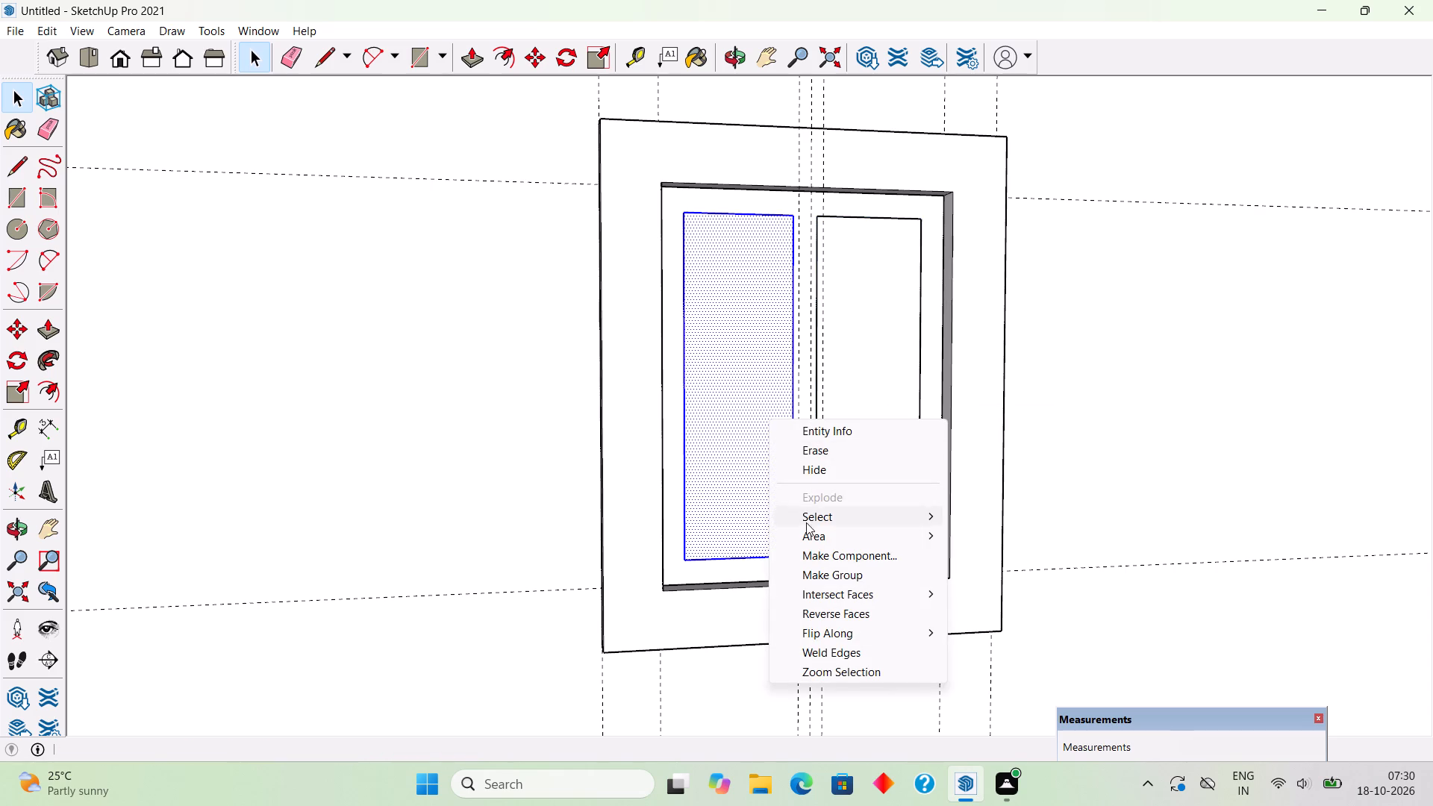
left_click(819, 570)
scroll(811, 566, "down", 9)
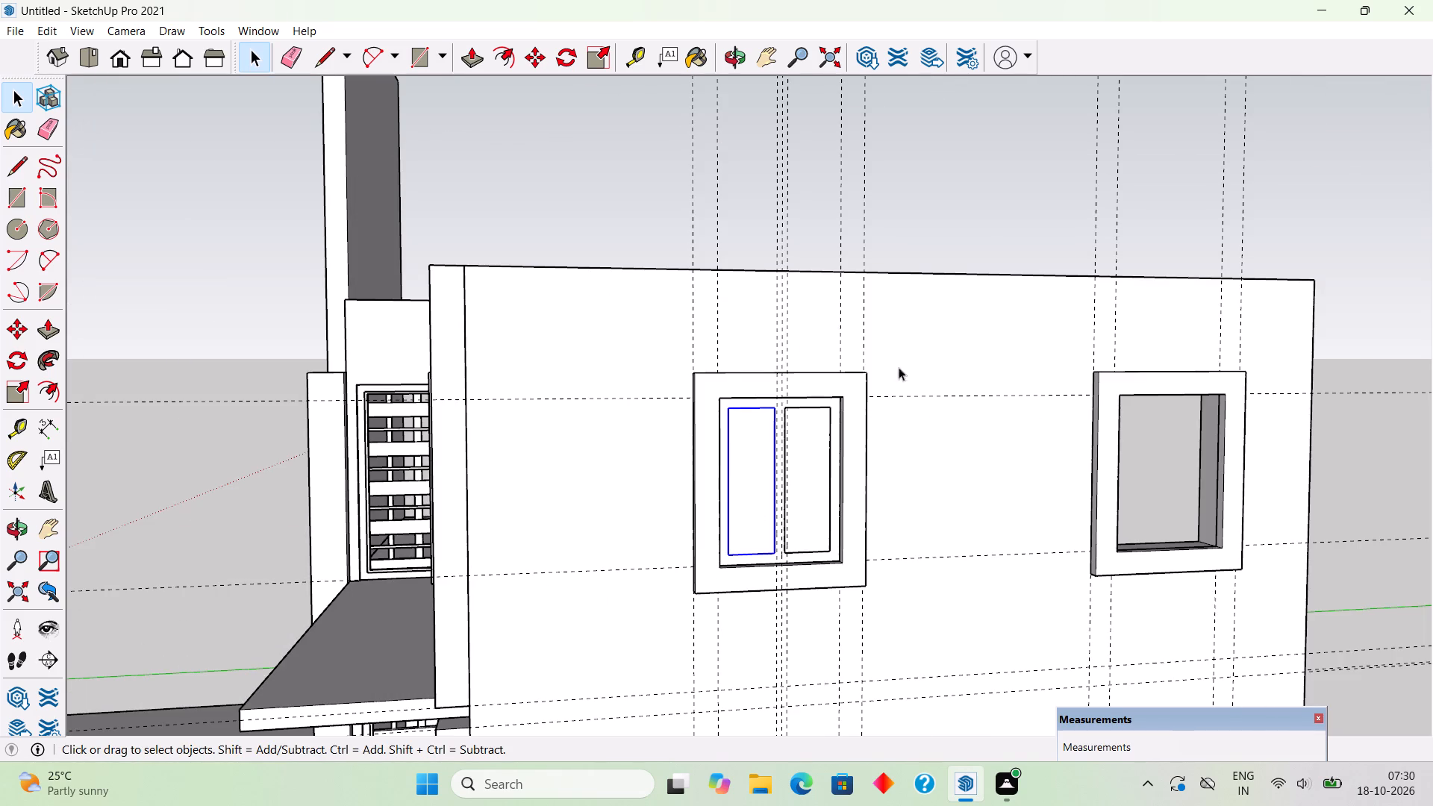
left_click(981, 219)
Draw a 4' by 3' rectangle across the opening of the neighbouring upper window.
middle_click_drag(1320, 537, 1191, 503)
scroll(1245, 543, "up", 3)
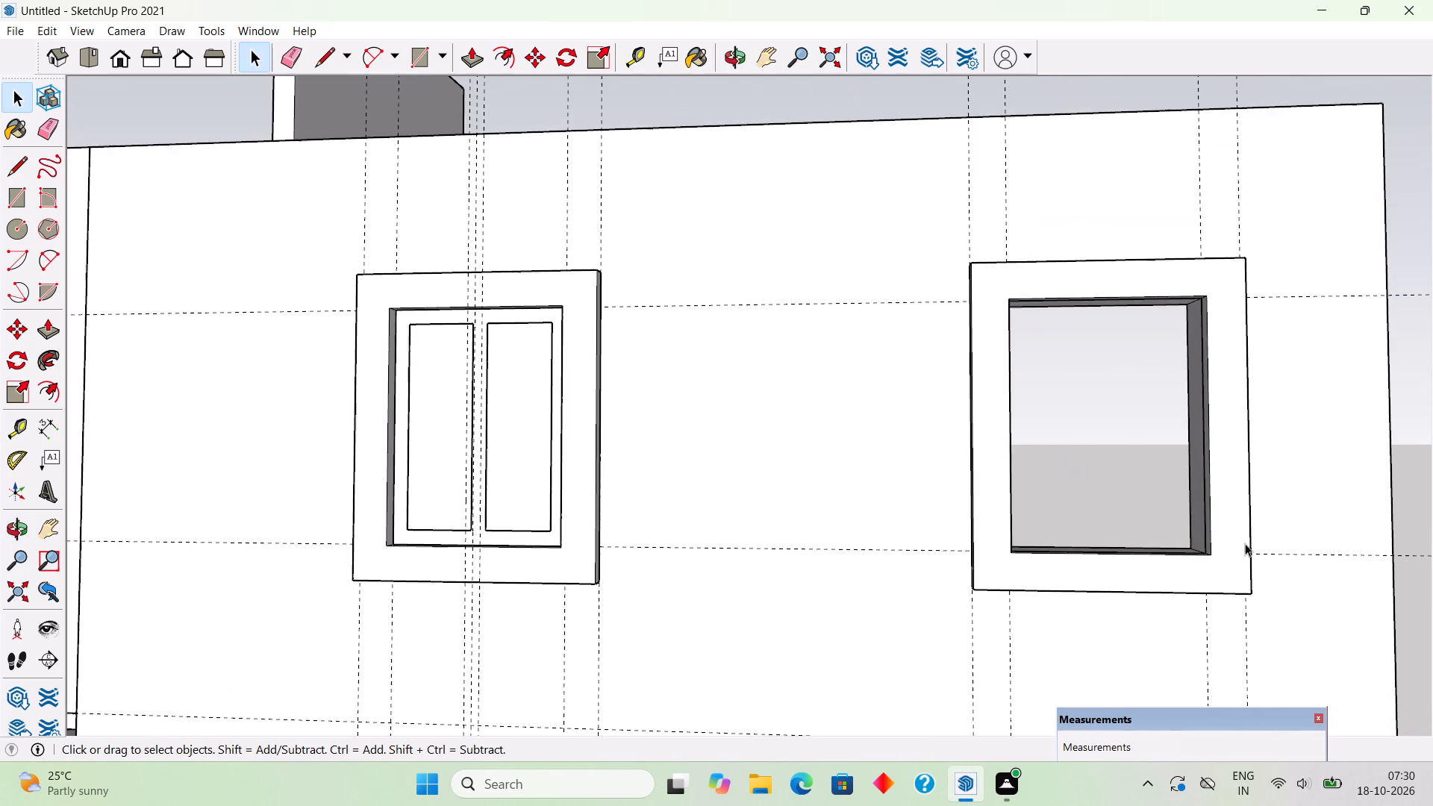
scroll(1245, 543, "up", 4)
key("r")
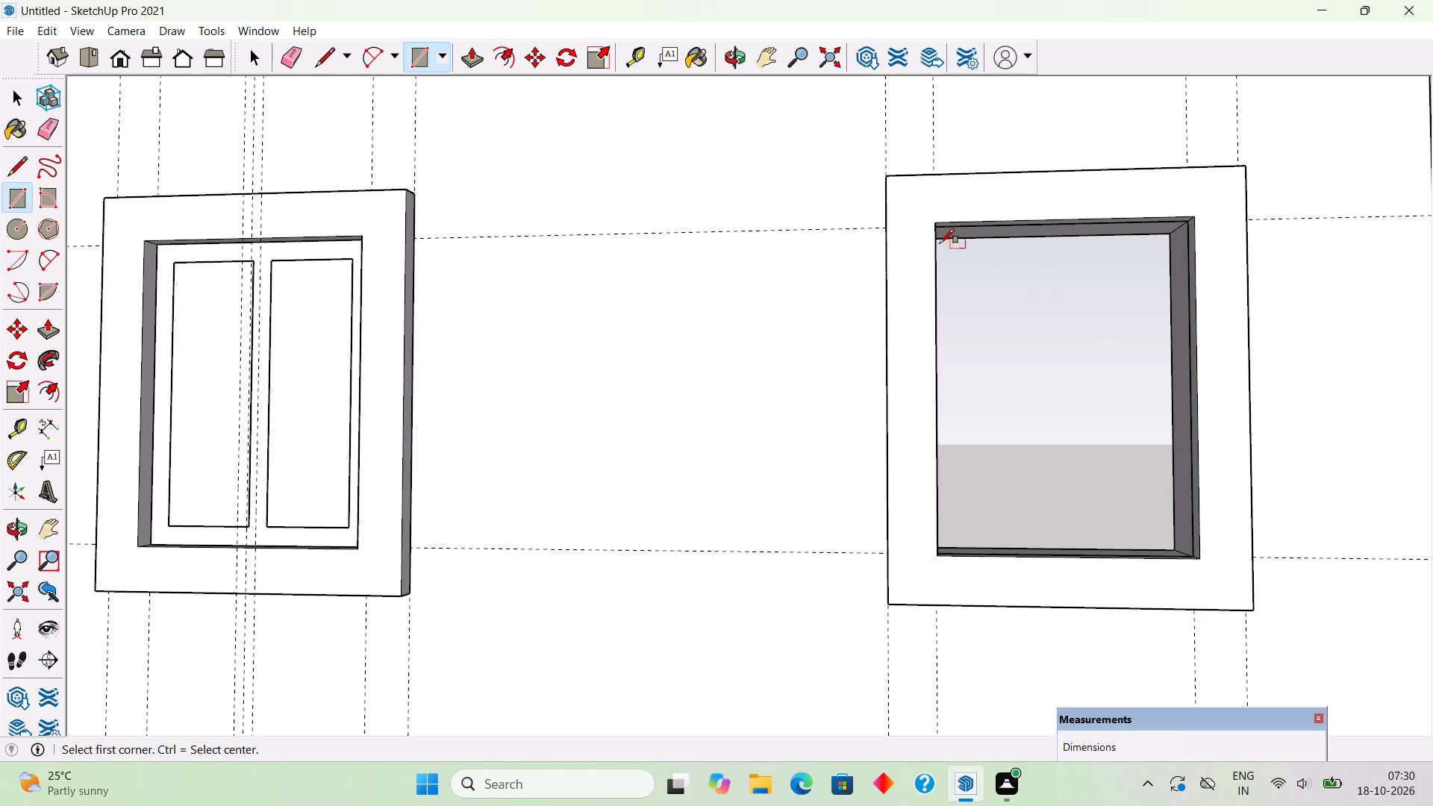
left_click(942, 219)
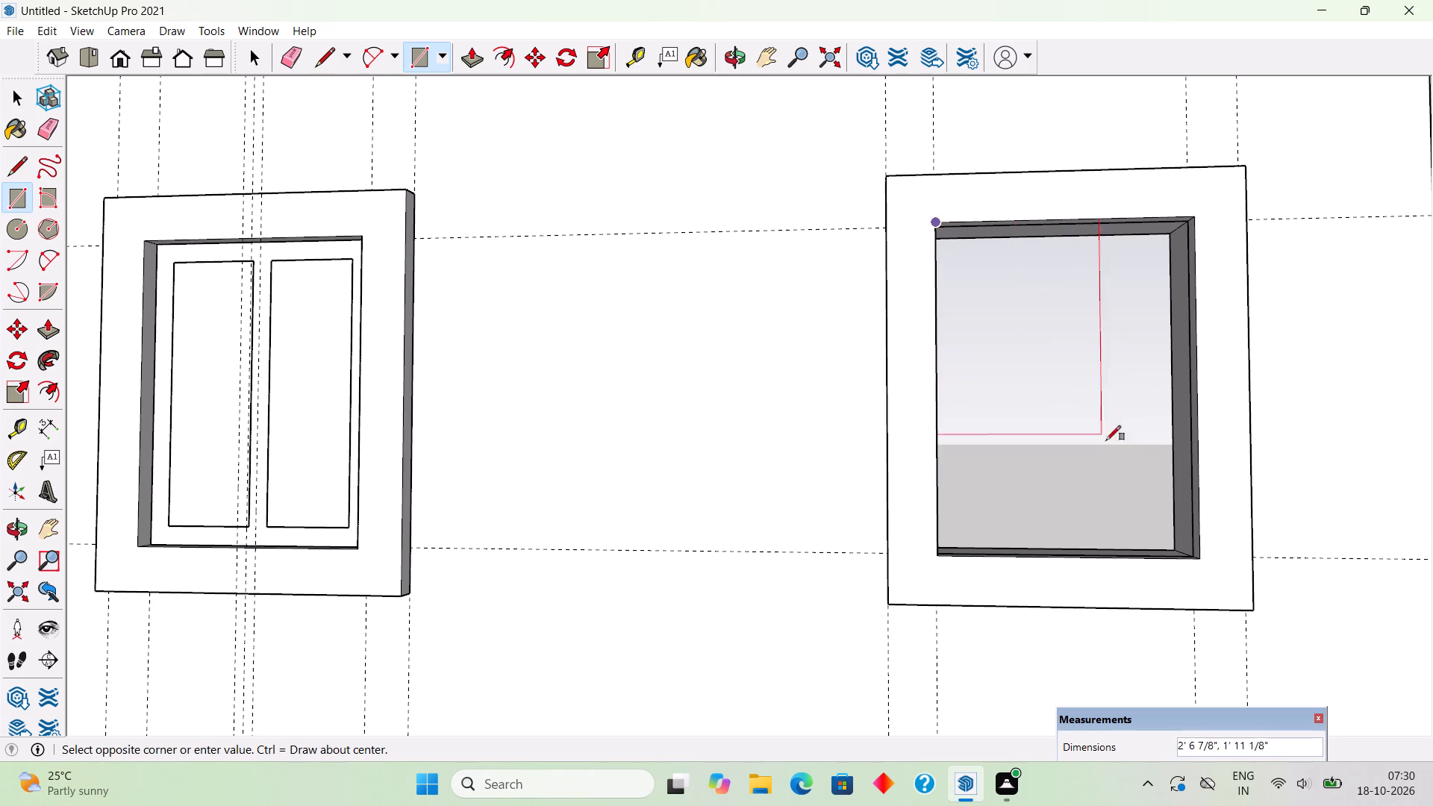
left_click(1197, 553)
Offset the new rectangle's outline 3" inward.
key("f")
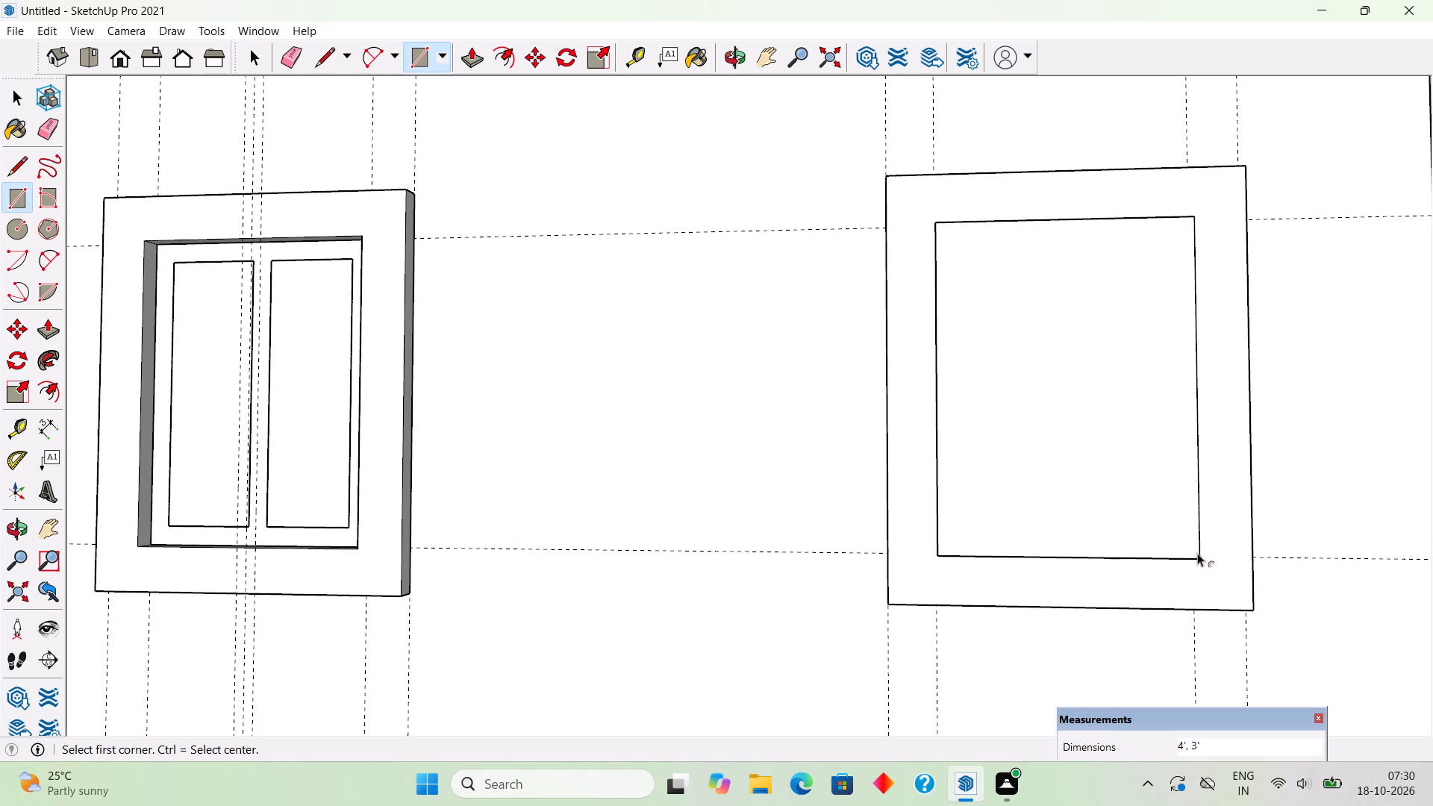
left_click(1141, 538)
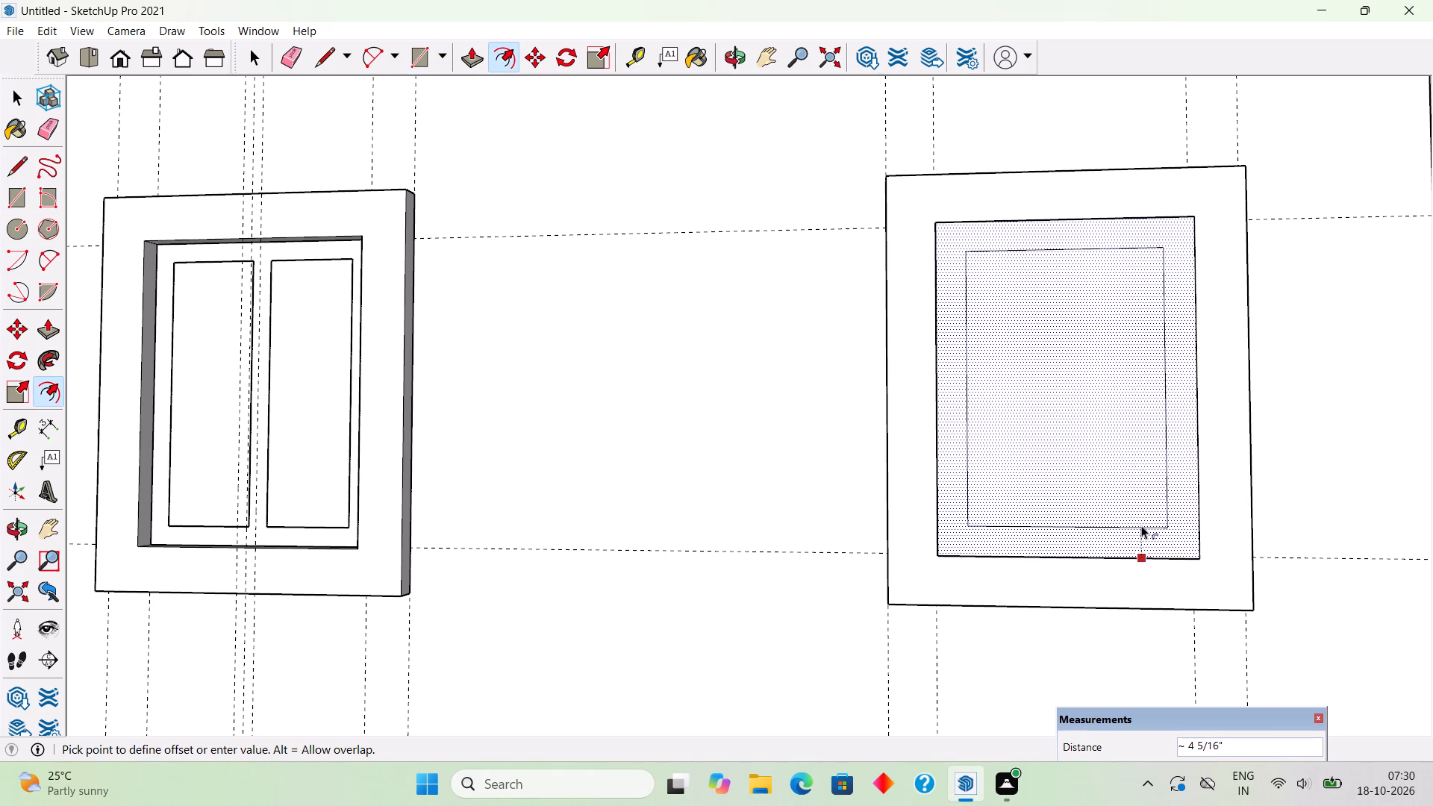
type("3\"")
key("Return")
key("space")
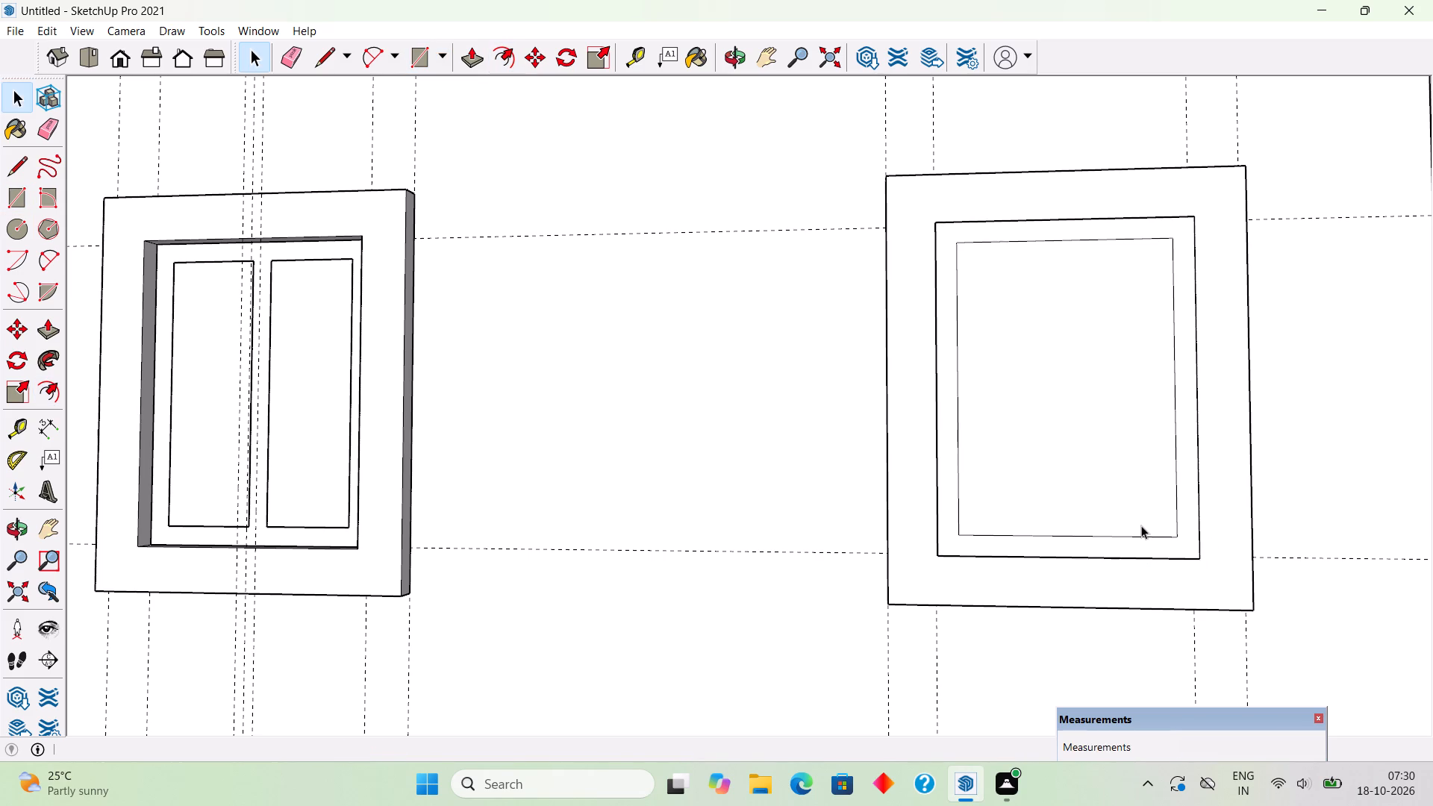
Place a vertical guide through the centre of the inner outline and parallel guides 1.5" on each side of it.
key("t")
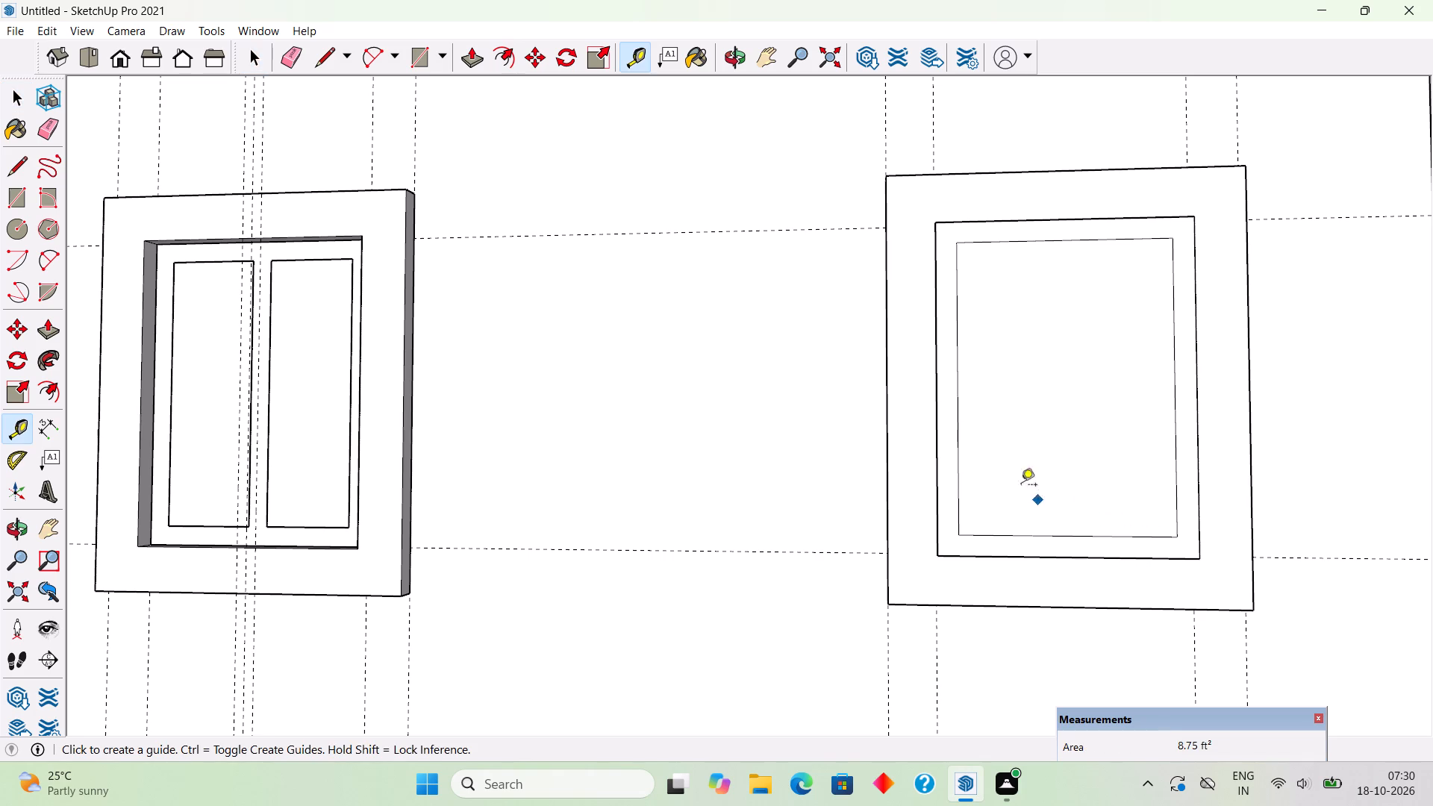
left_click(956, 404)
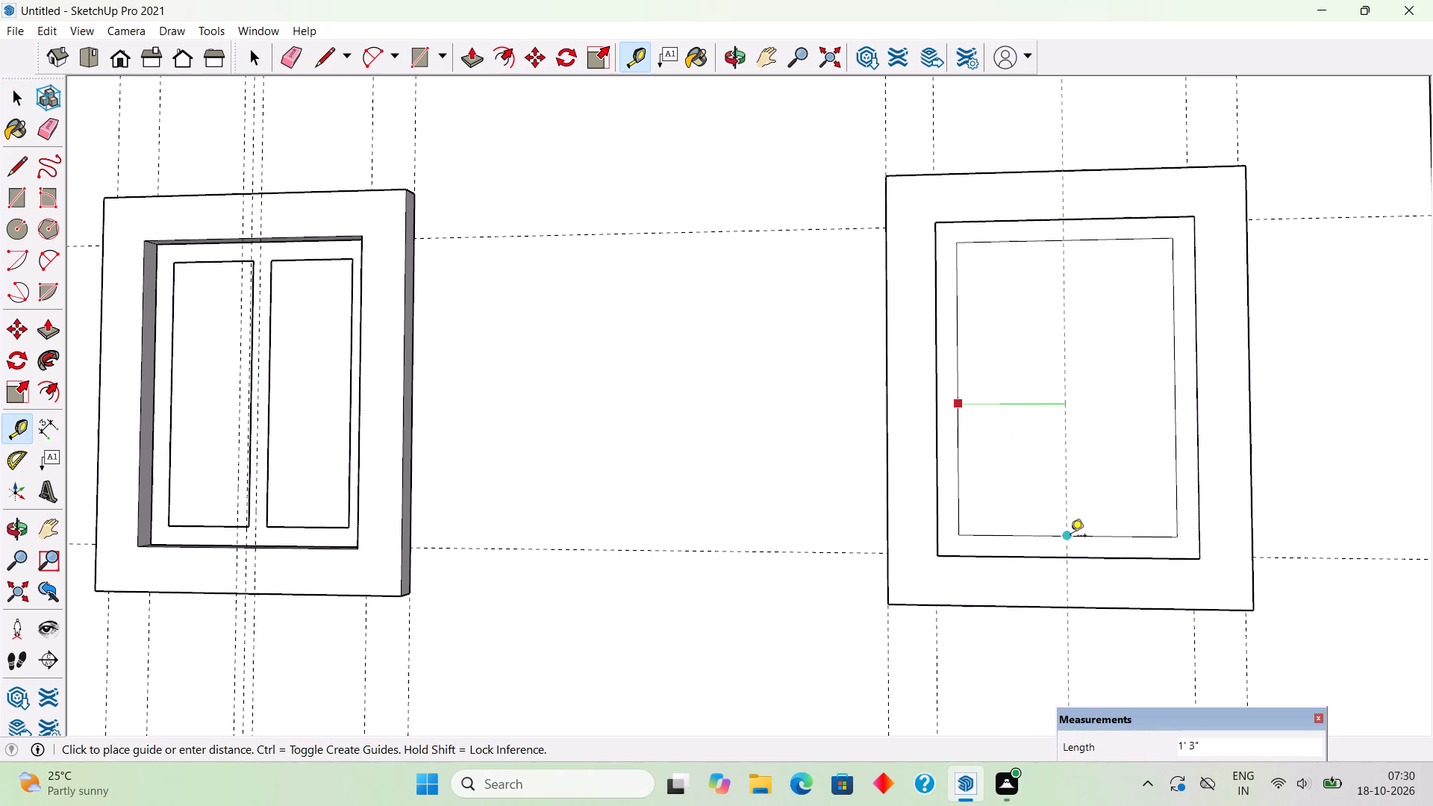
left_click(1070, 537)
left_click(1071, 497)
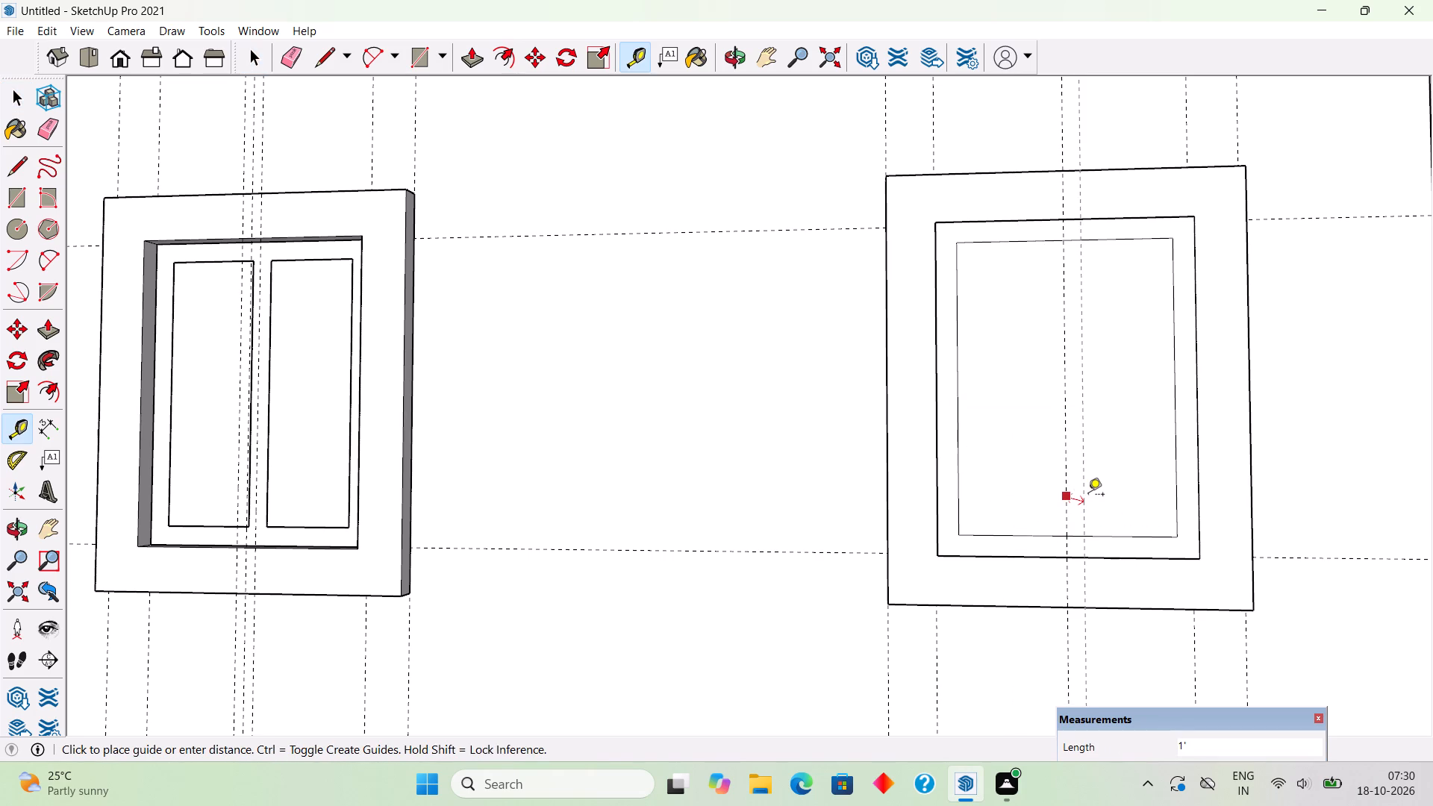
type("1.5\"")
key("Return")
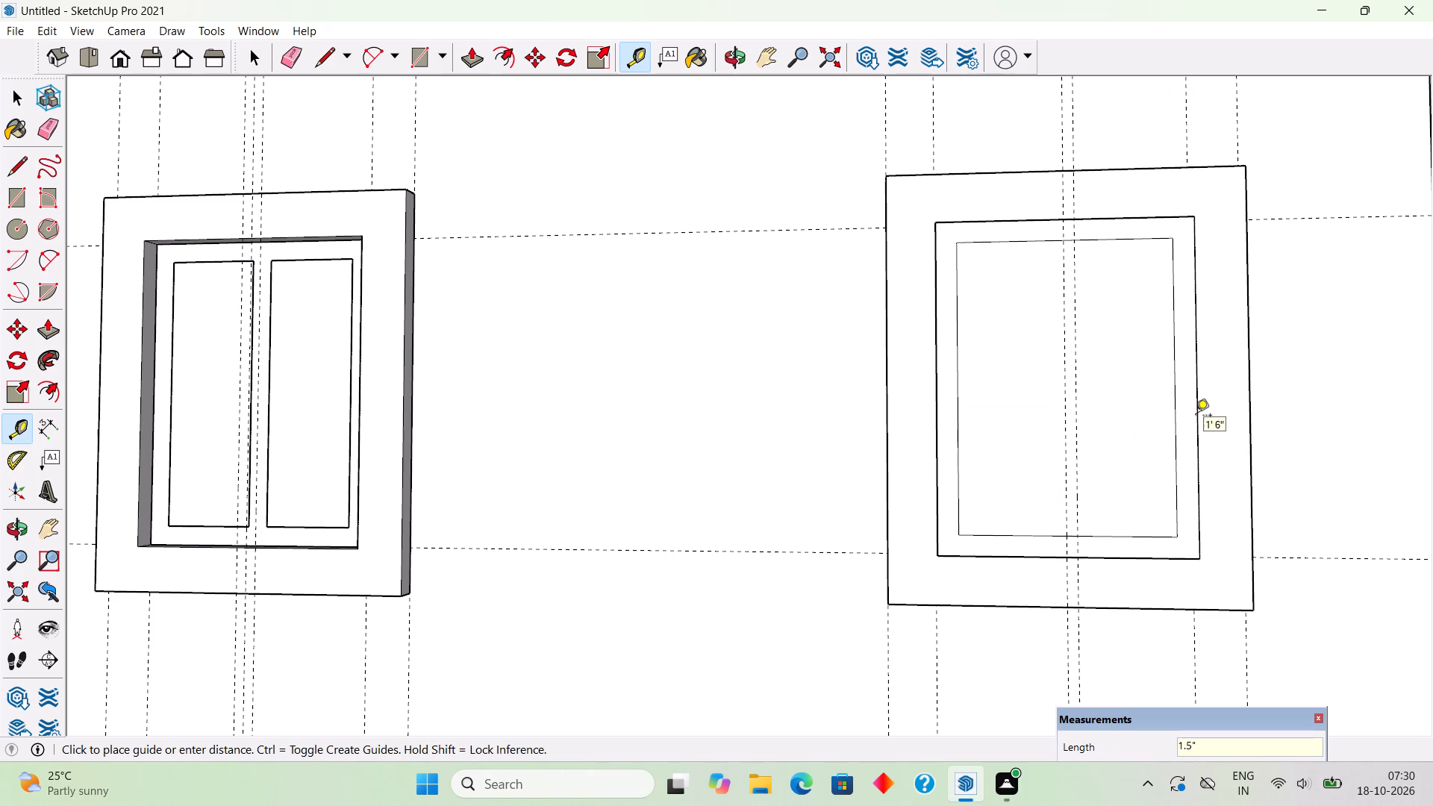
left_click(1070, 464)
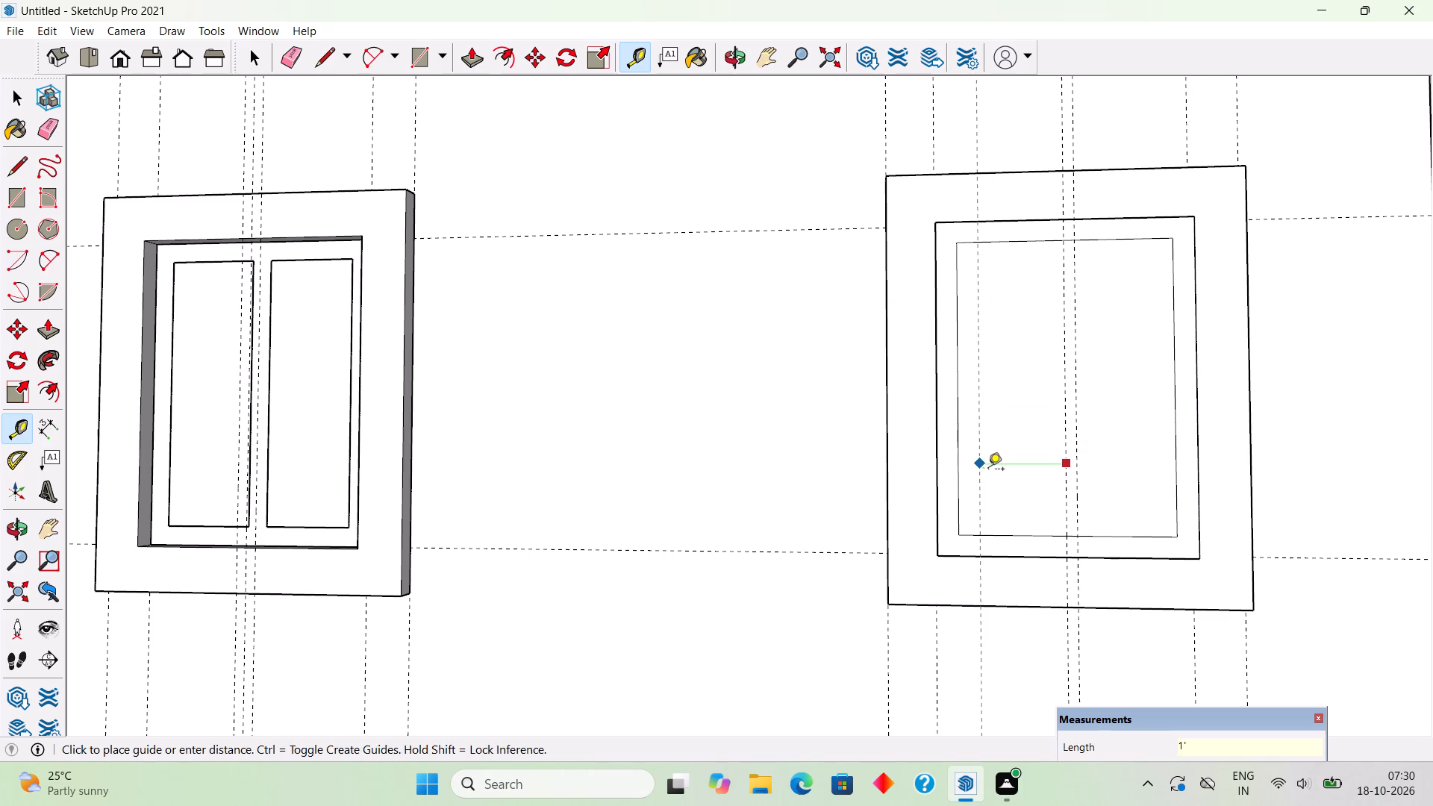
type("1.")
key("5")
key("shift+quotedbl")
key("Return")
Draw two vertical mullion lines along the outer guides across the inner outline, and erase the short edge segments between them.
key("l")
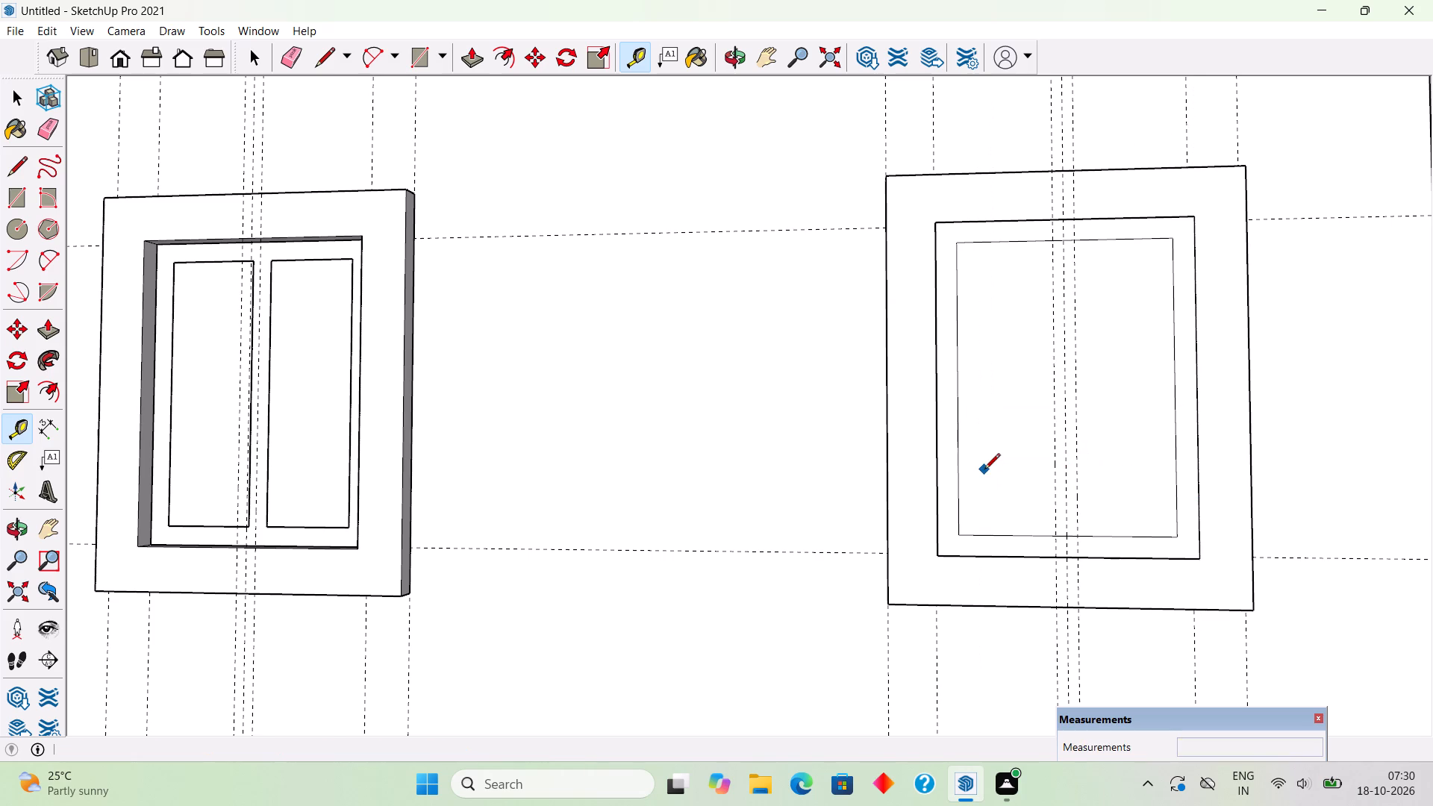
left_click(1055, 238)
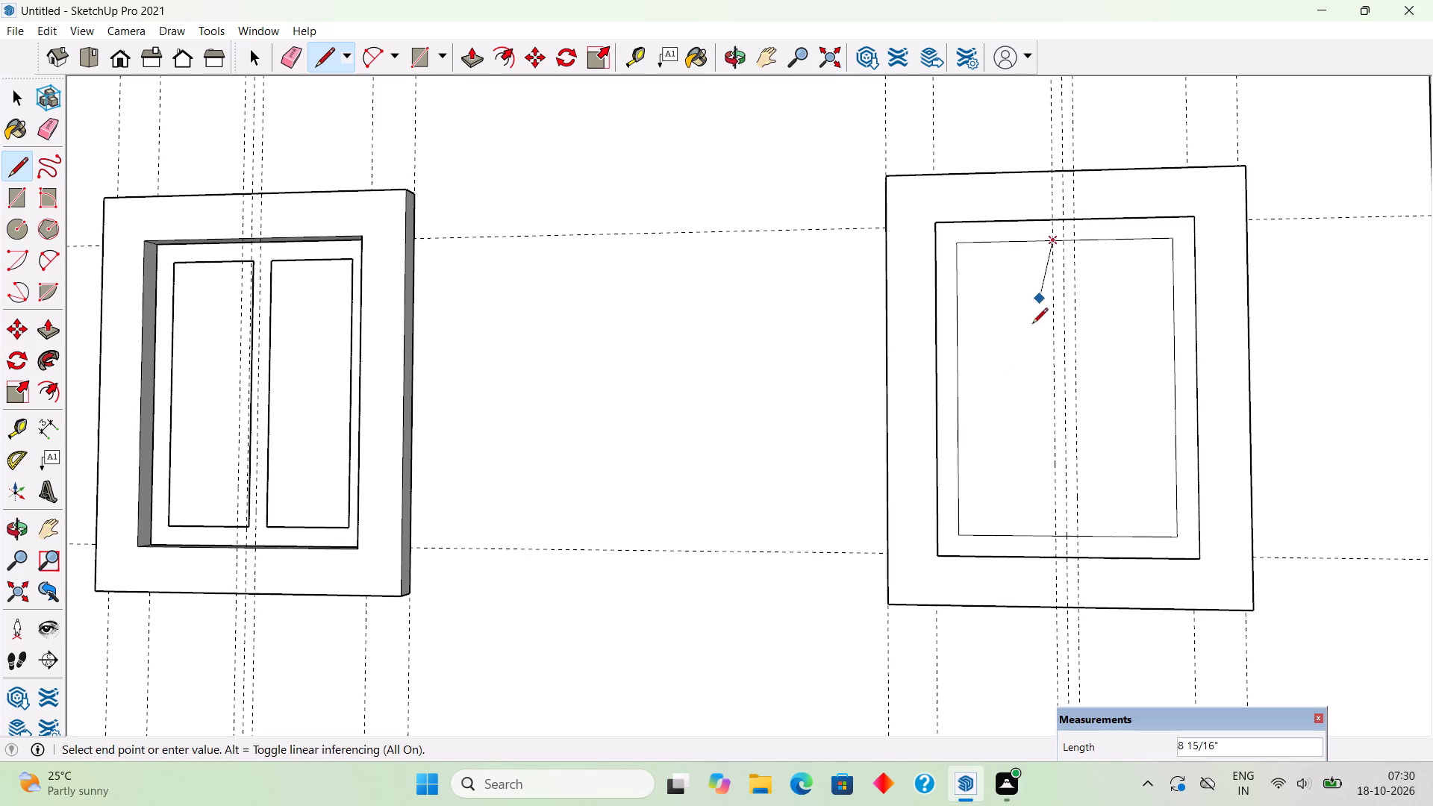
left_click(1052, 540)
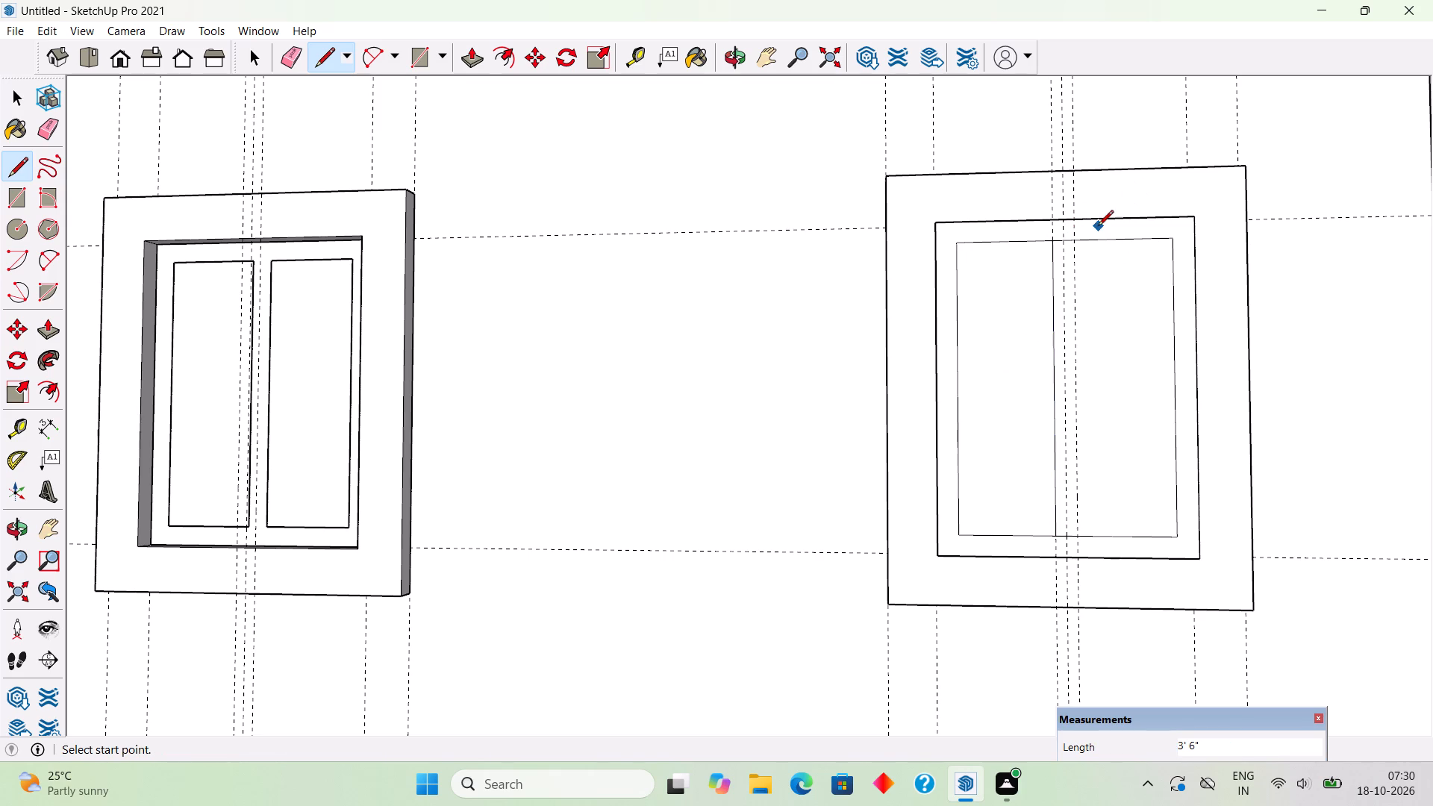
left_click(1075, 244)
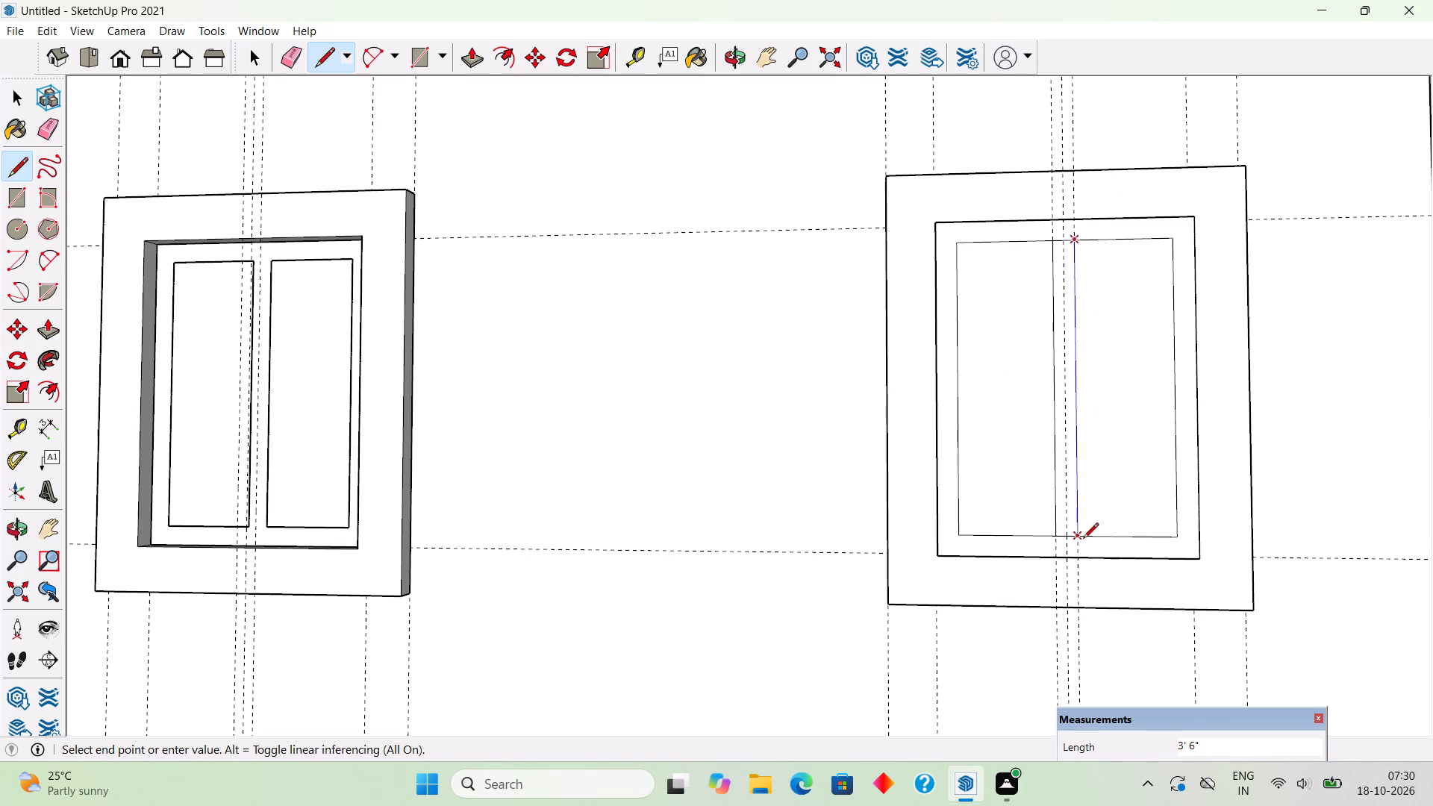
left_click(1083, 540)
key("e")
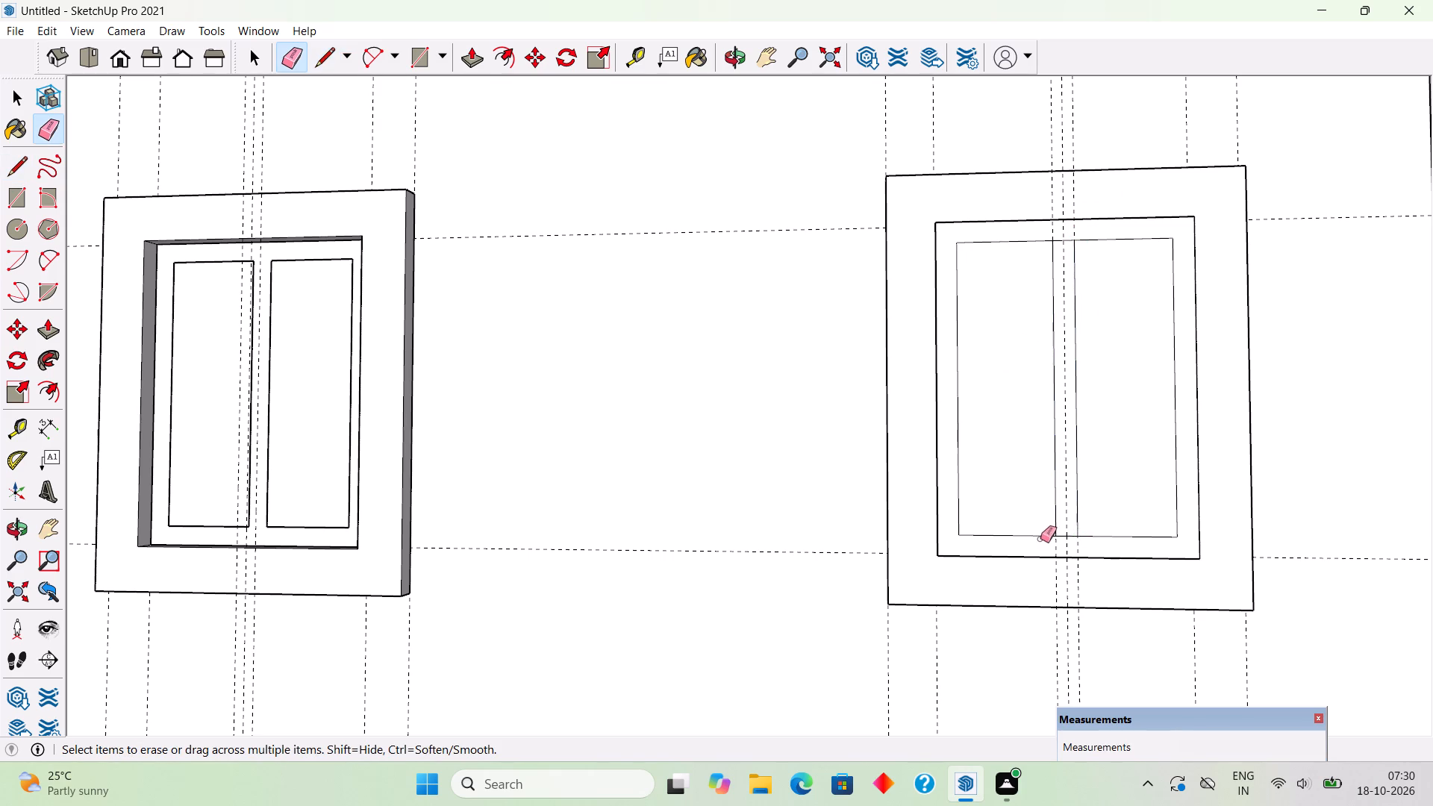
scroll(1048, 541, "up", 4)
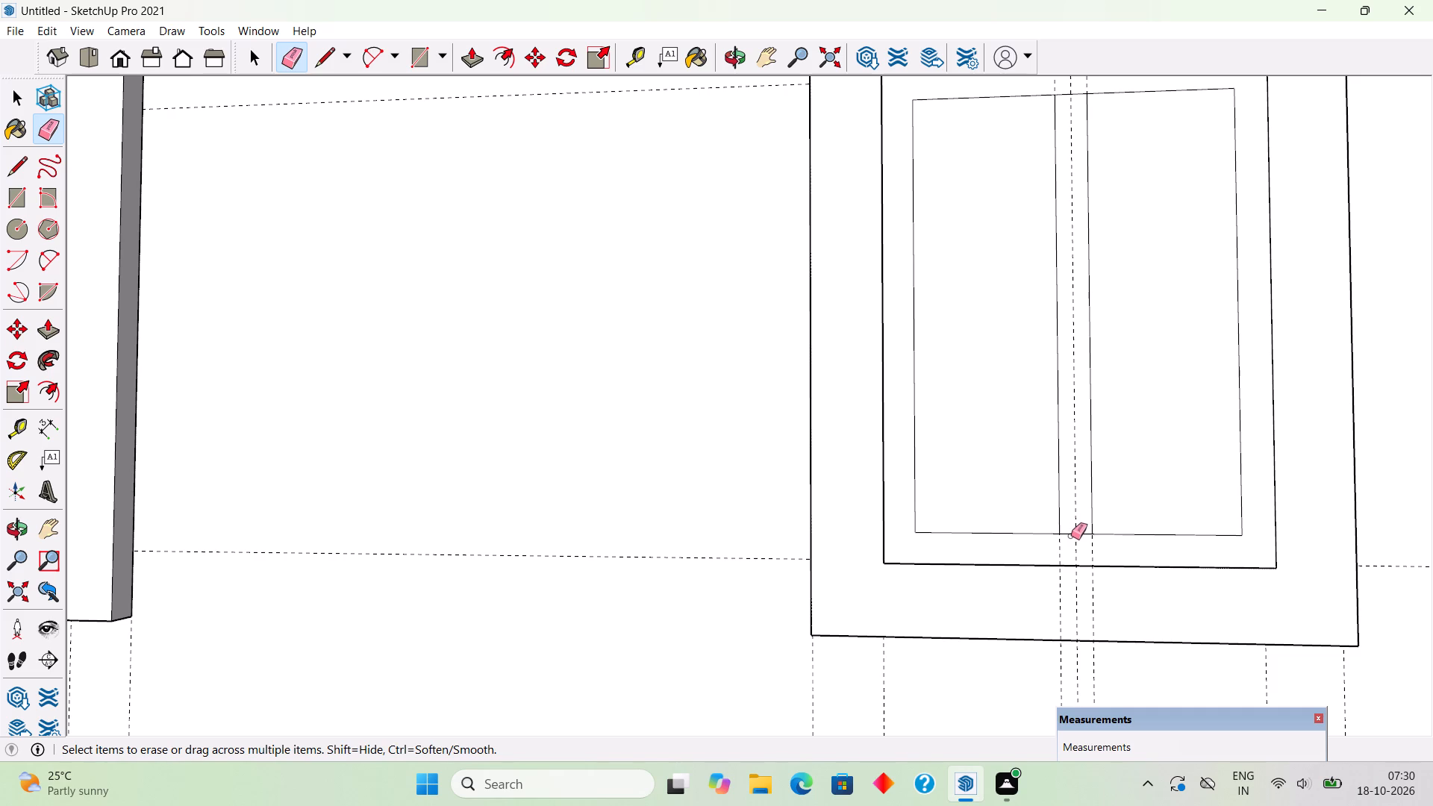
left_click(1072, 534)
scroll(1072, 534, "down", 4)
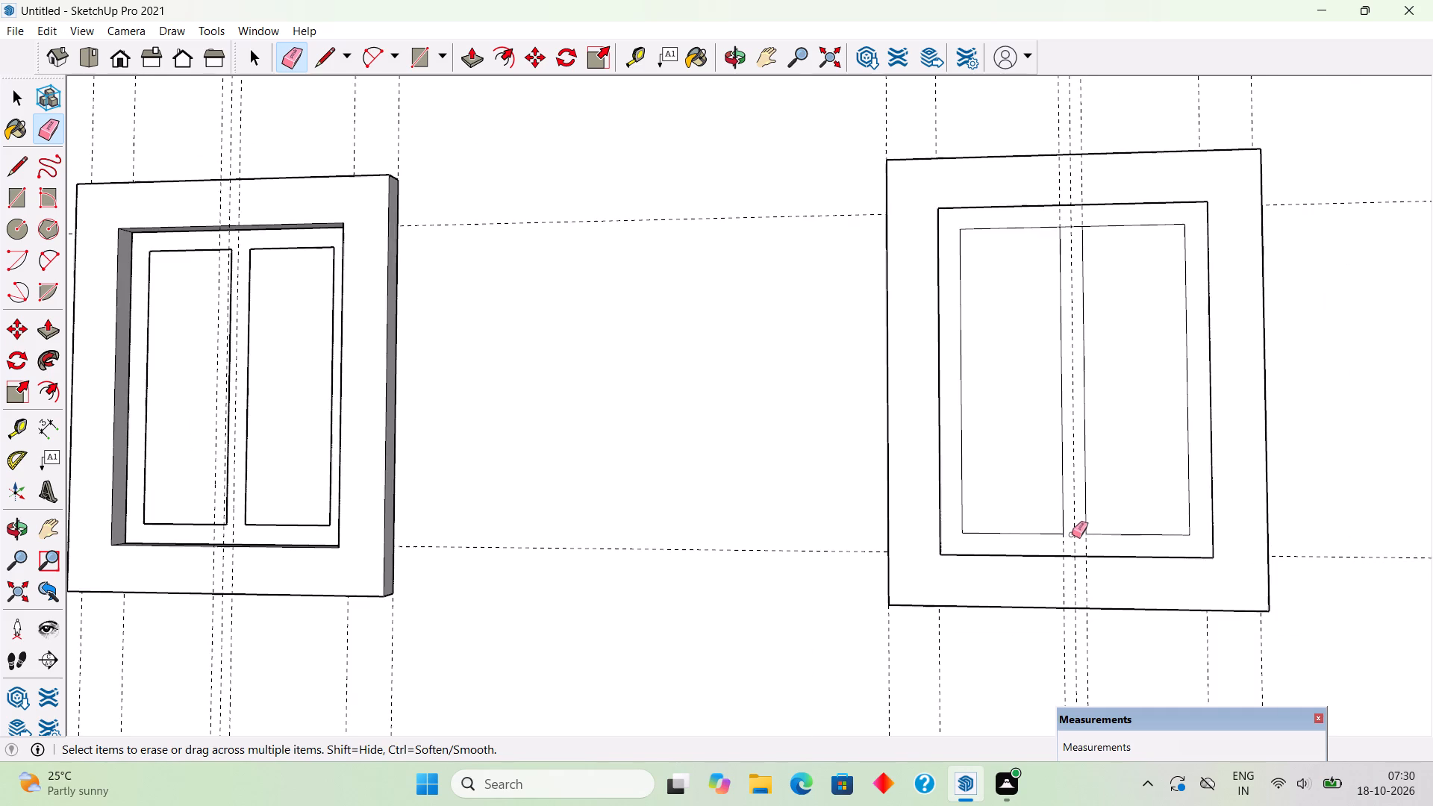
scroll(1119, 237, "up", 3)
left_click(1046, 225)
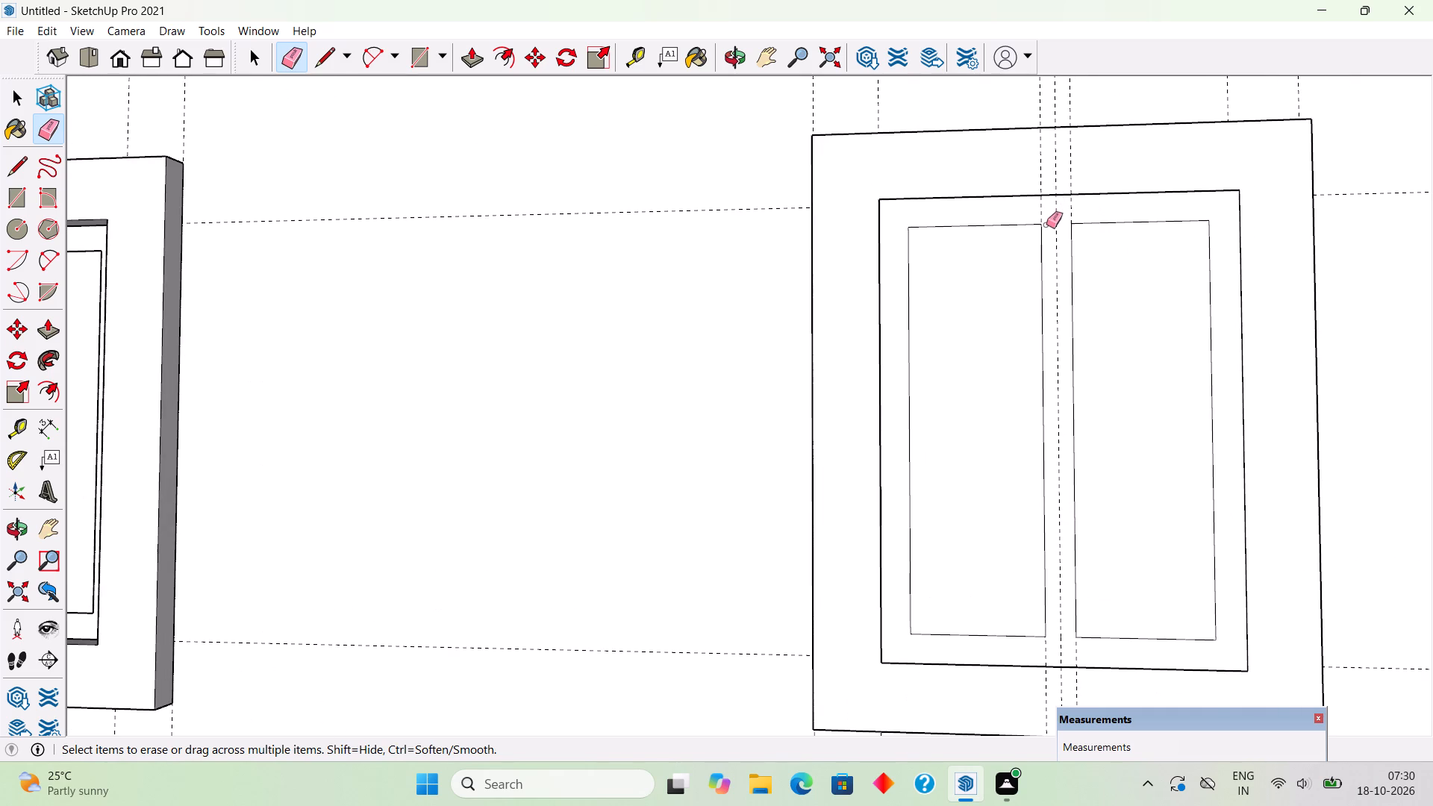
Delete the two pane faces inside the upper window's sash outline to open both lights.
key("space")
left_click(1008, 331)
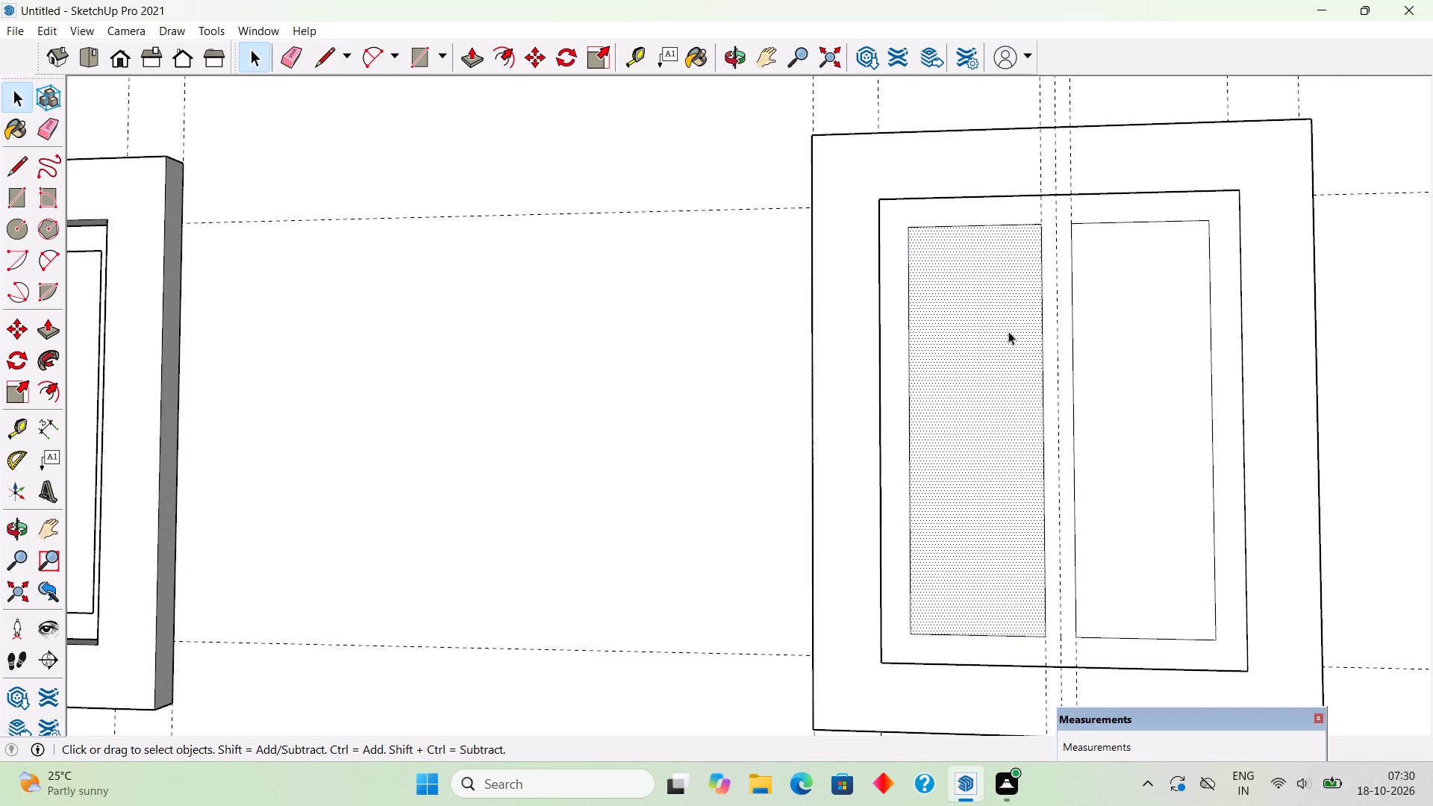
key("Delete")
left_click(1164, 383)
key("Delete")
Extrude the remaining sash face of the upper window by 3" and make the whole sash a group.
left_click(1237, 640)
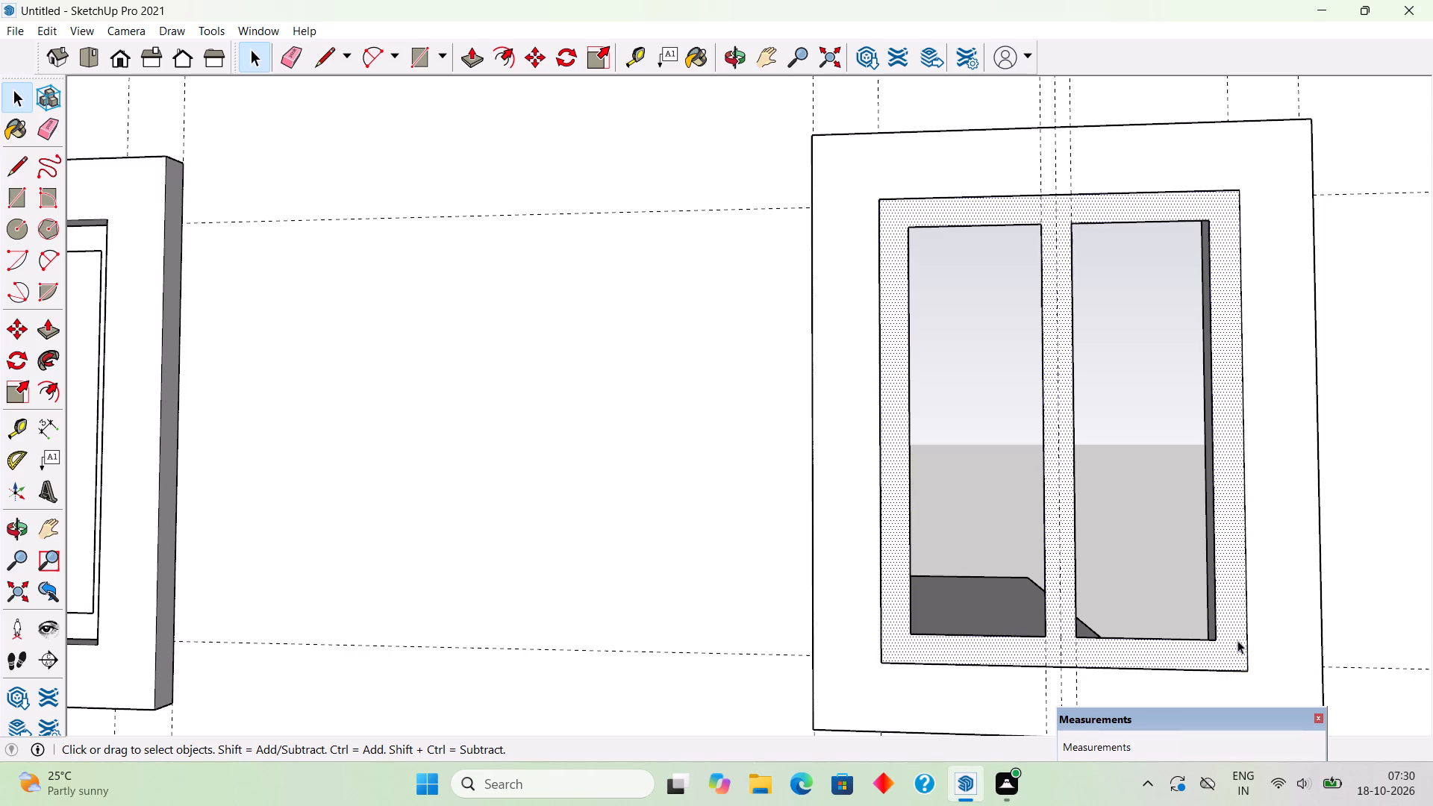
key("p")
left_click(1237, 640)
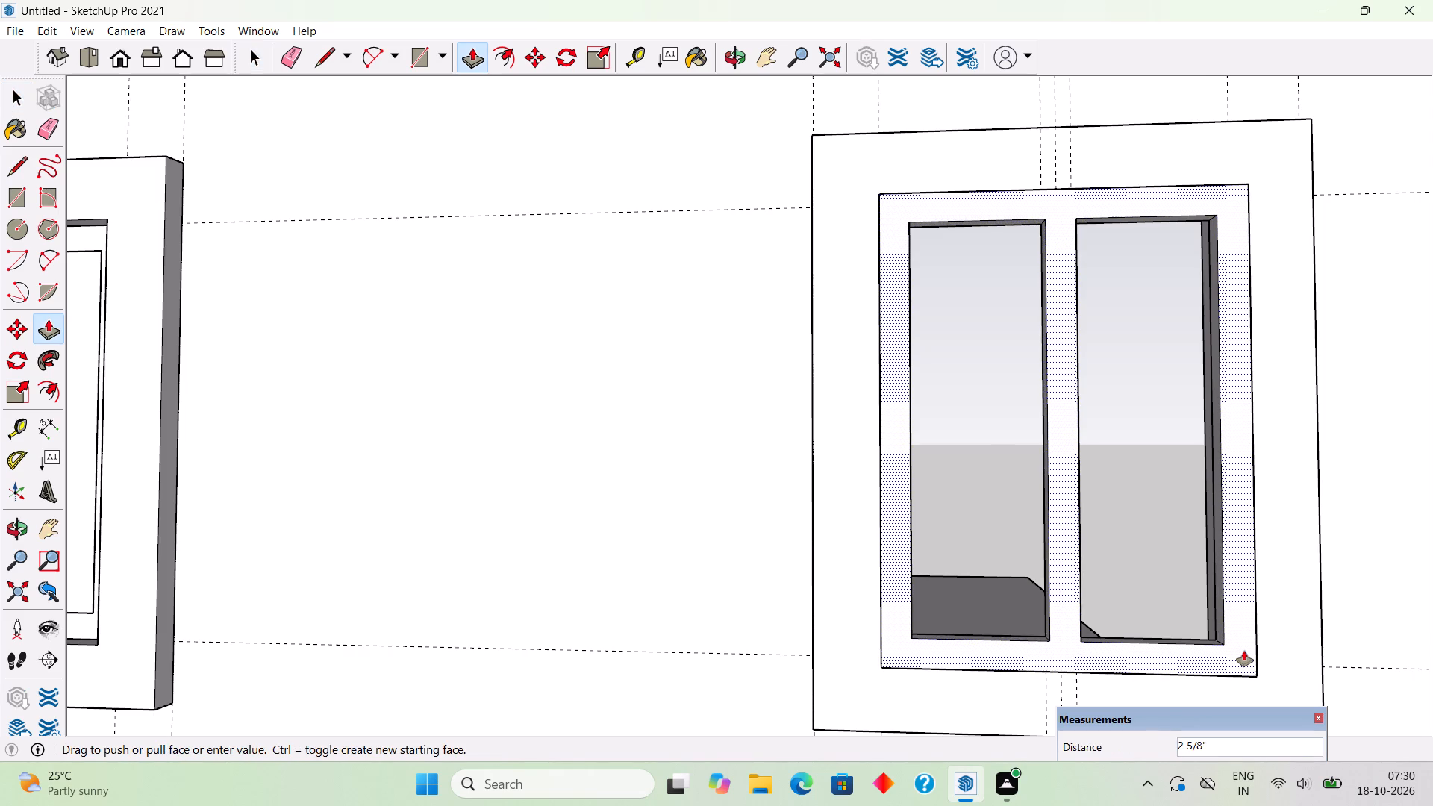
type("3\"")
key("Return")
key("space")
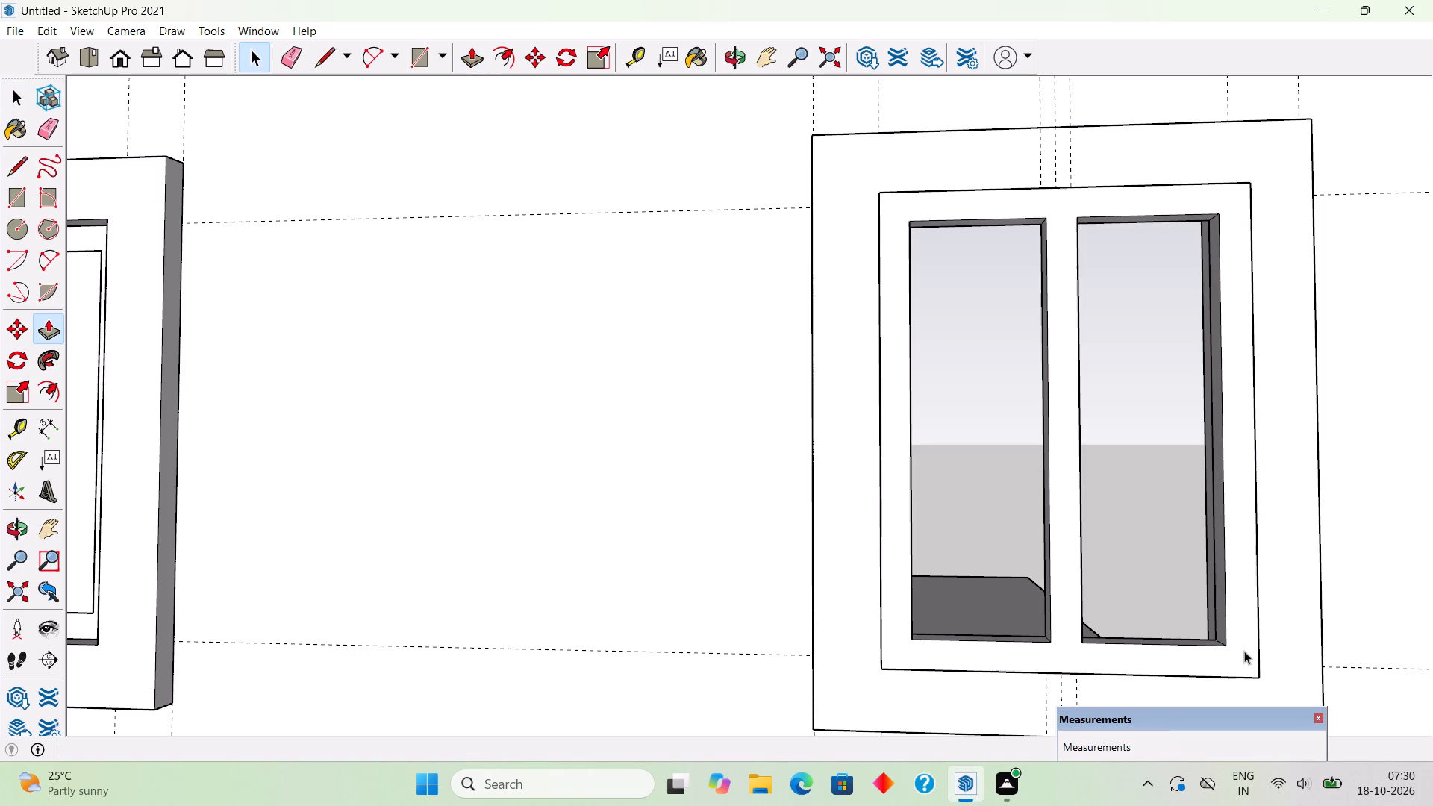
triple_click(1244, 651)
right_click(1244, 651)
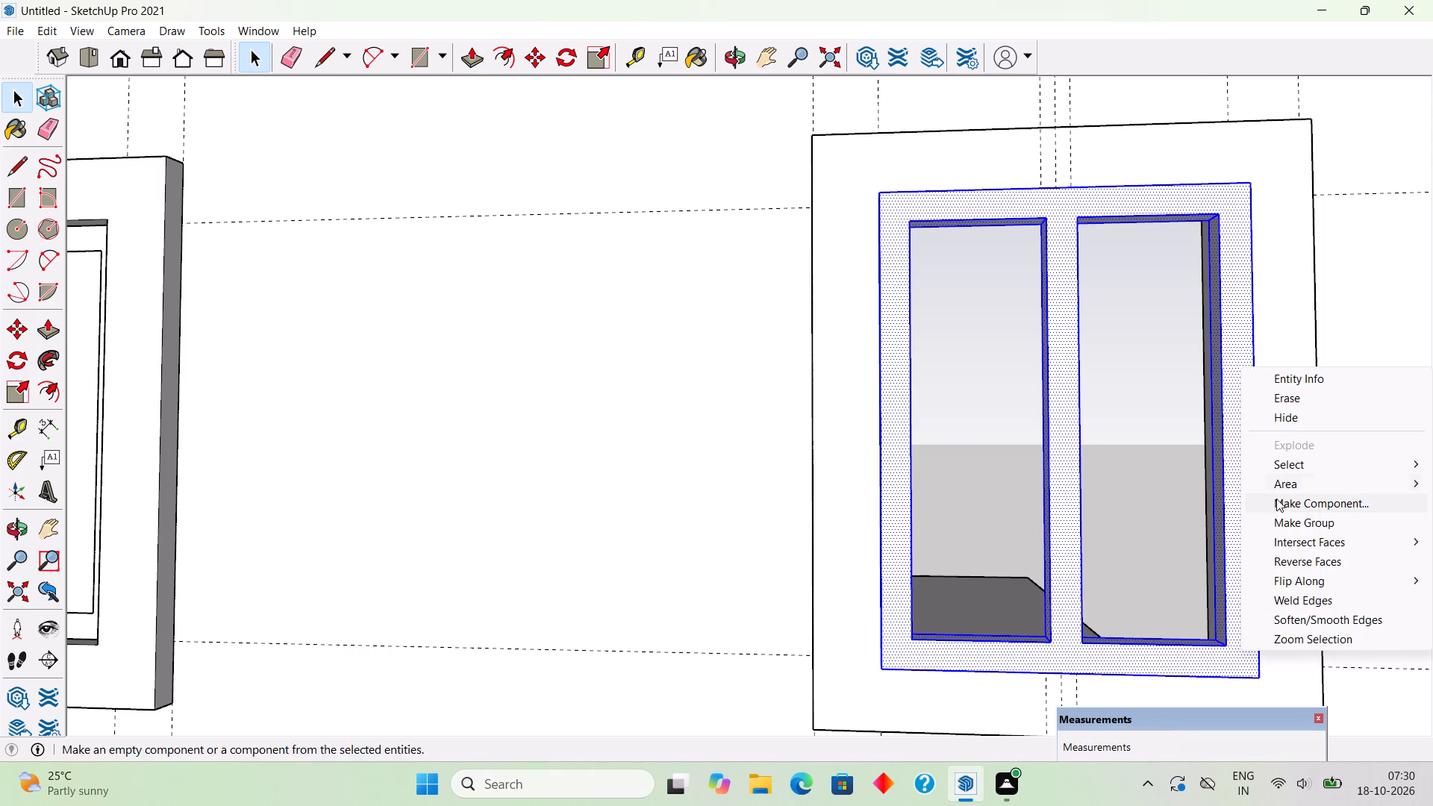
left_click(1280, 526)
Move the sash group back into the window opening so that it sits recessed behind the projecting frame.
left_click(1161, 474)
scroll(1161, 474, "down", 5)
middle_click_drag(1126, 647, 1210, 650)
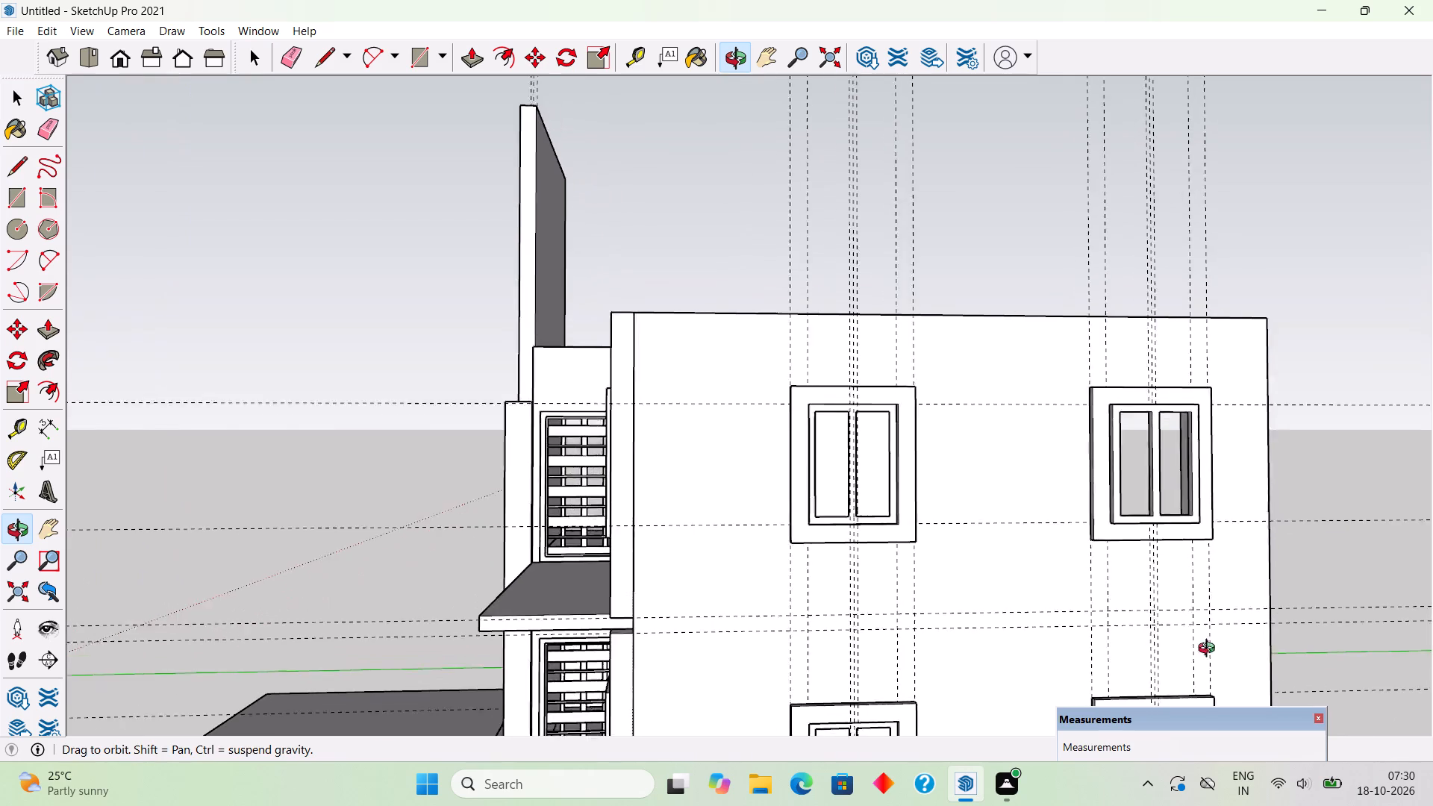
middle_click_drag(1210, 650, 1212, 646)
scroll(1262, 506, "up", 11)
middle_click_drag(1152, 628, 1207, 653)
scroll(1146, 590, "up", 6)
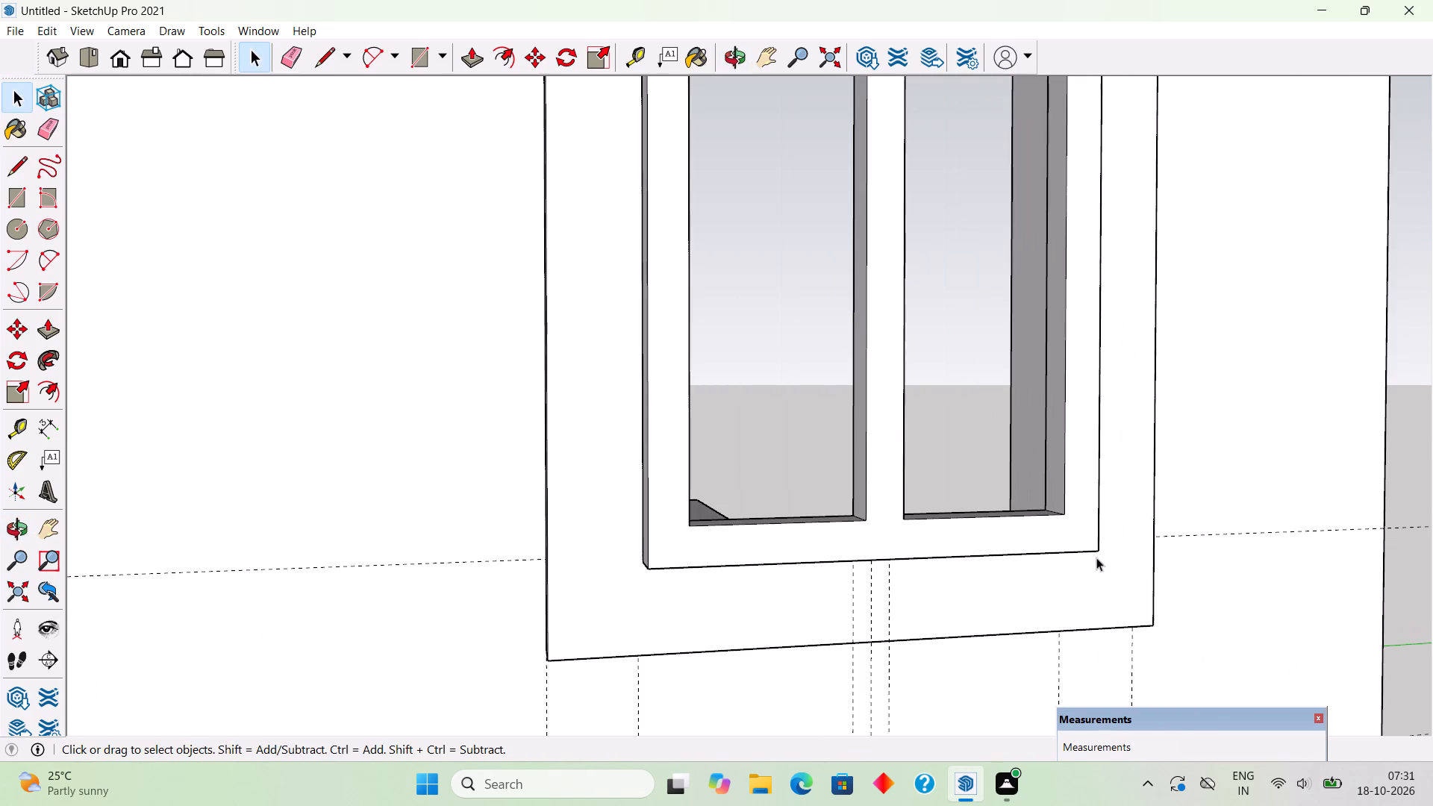
key("m")
left_click(1099, 556)
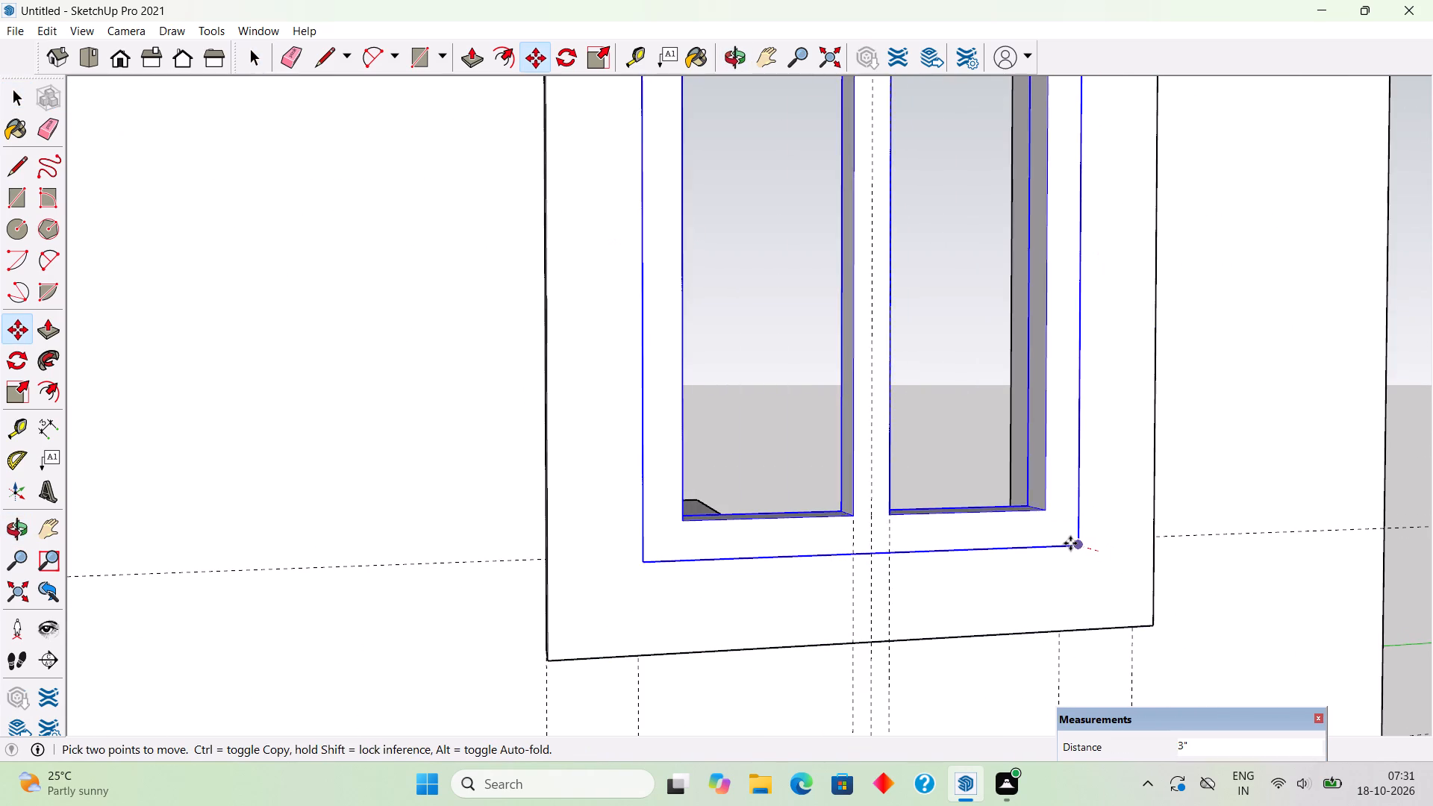
scroll(1070, 543, "up", 1)
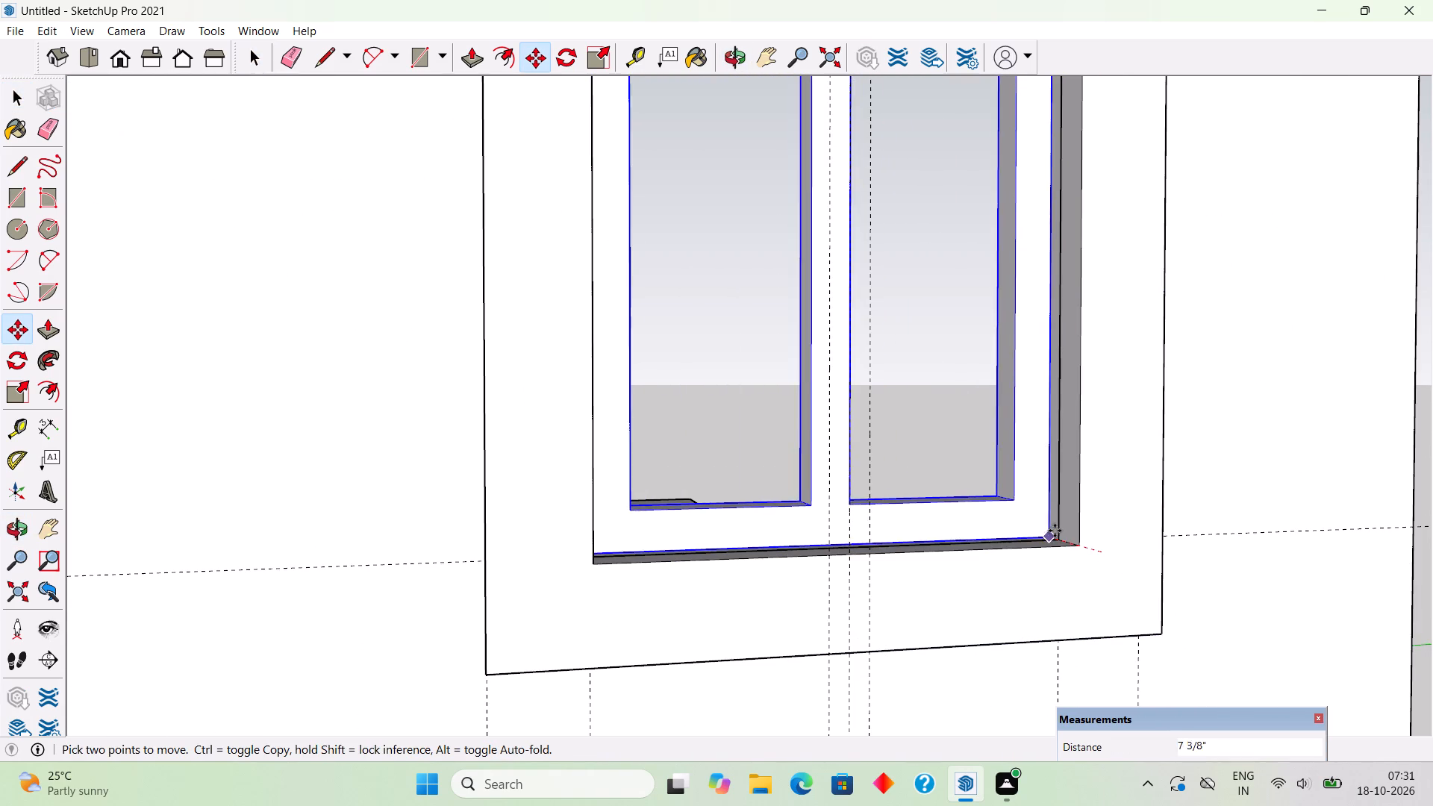
left_click(1055, 531)
key("space")
left_click(979, 453)
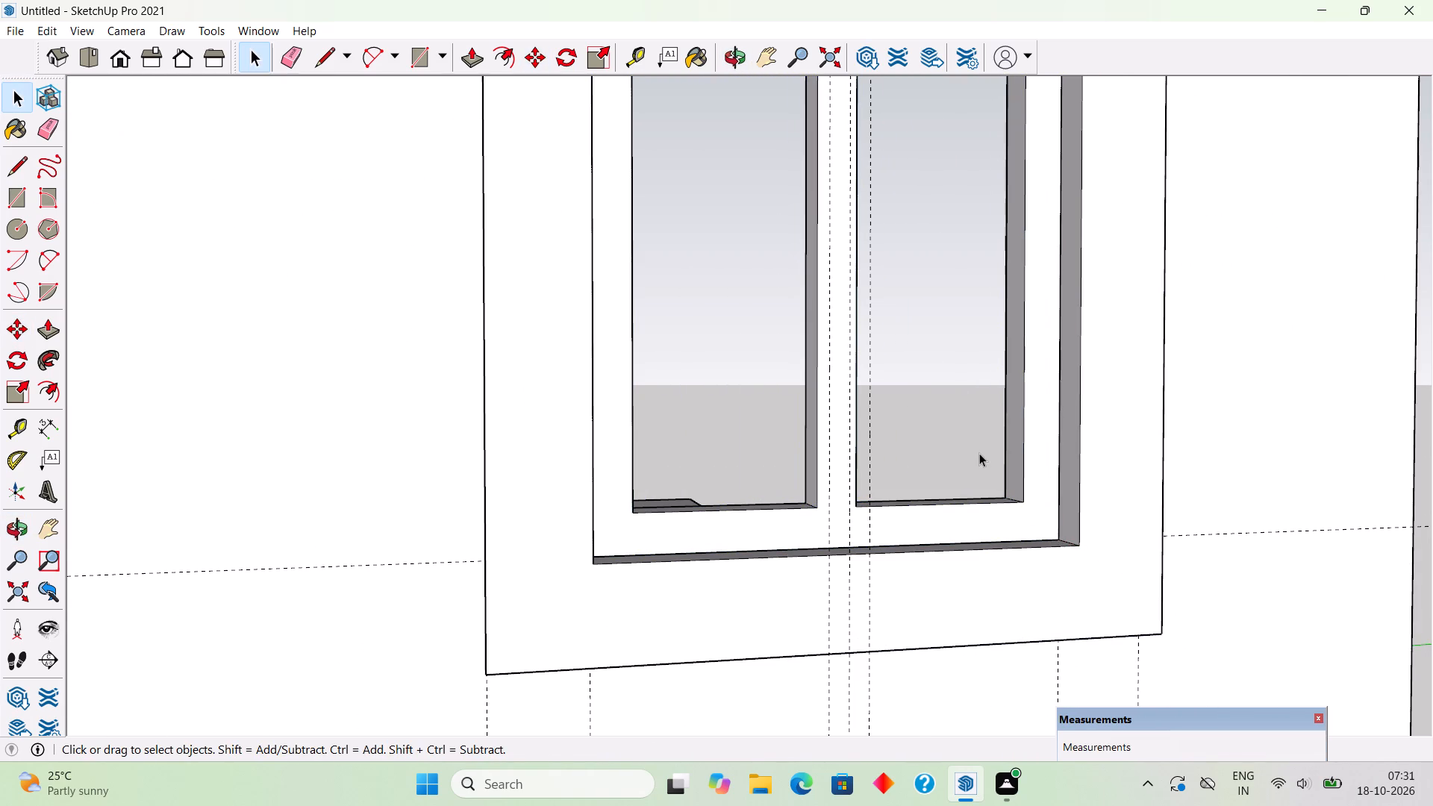
Draw a rectangle corner to corner across the left pane opening of the recessed sash.
scroll(965, 484, "down", 4)
middle_click_drag(882, 521, 639, 500)
scroll(872, 240, "up", 4)
scroll(872, 240, "down", 4)
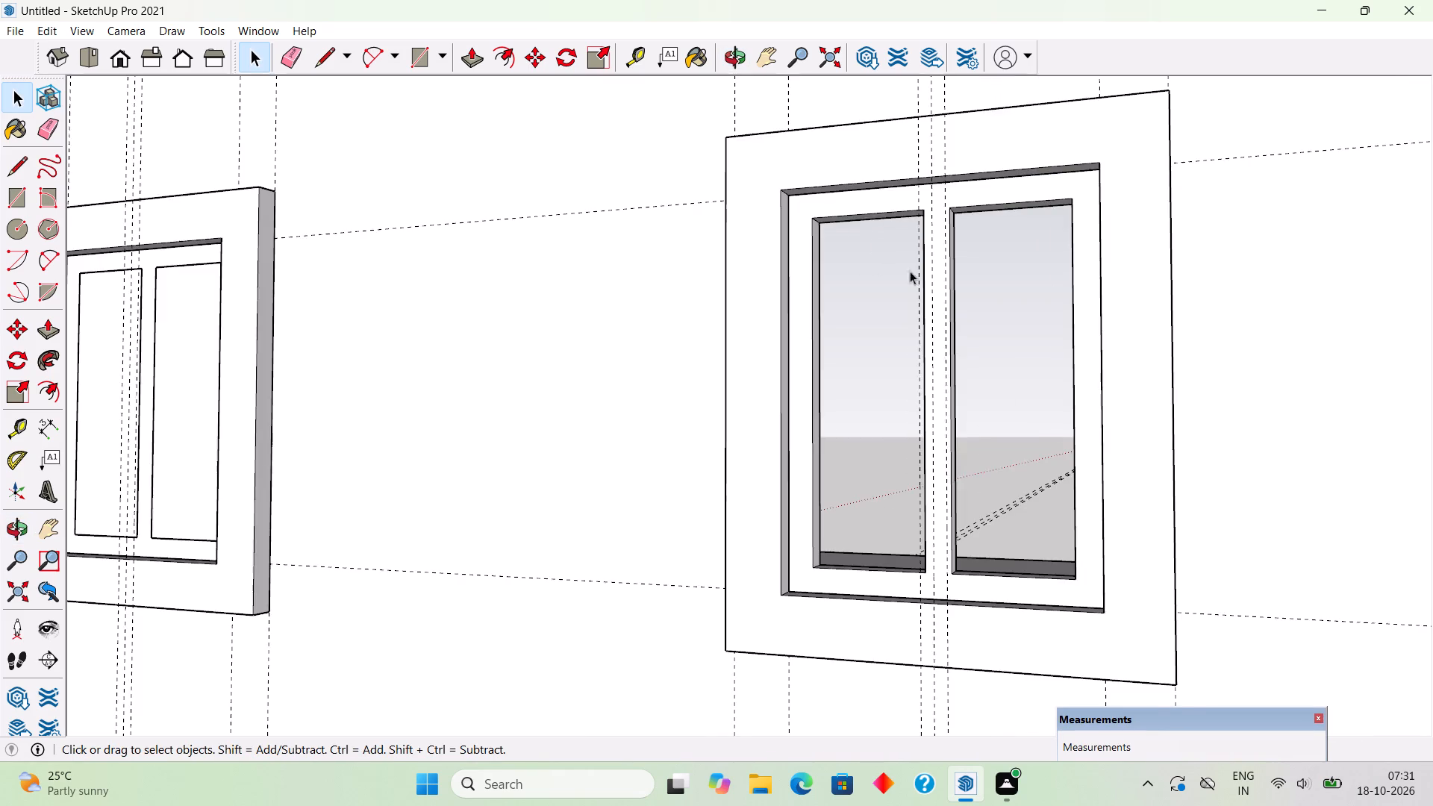
middle_click_drag(959, 301, 1074, 337)
key("r")
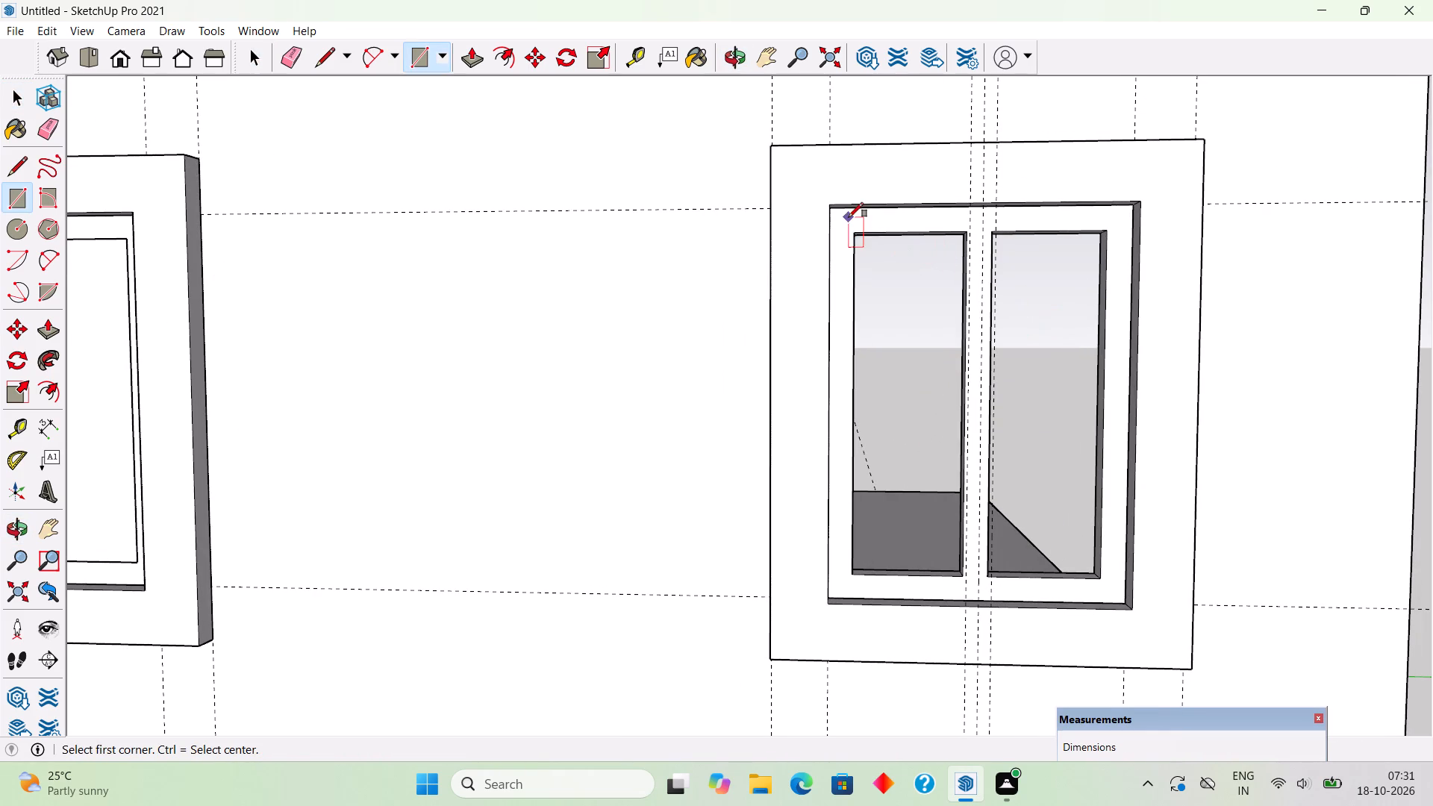
left_click(853, 231)
scroll(962, 584, "up", 8)
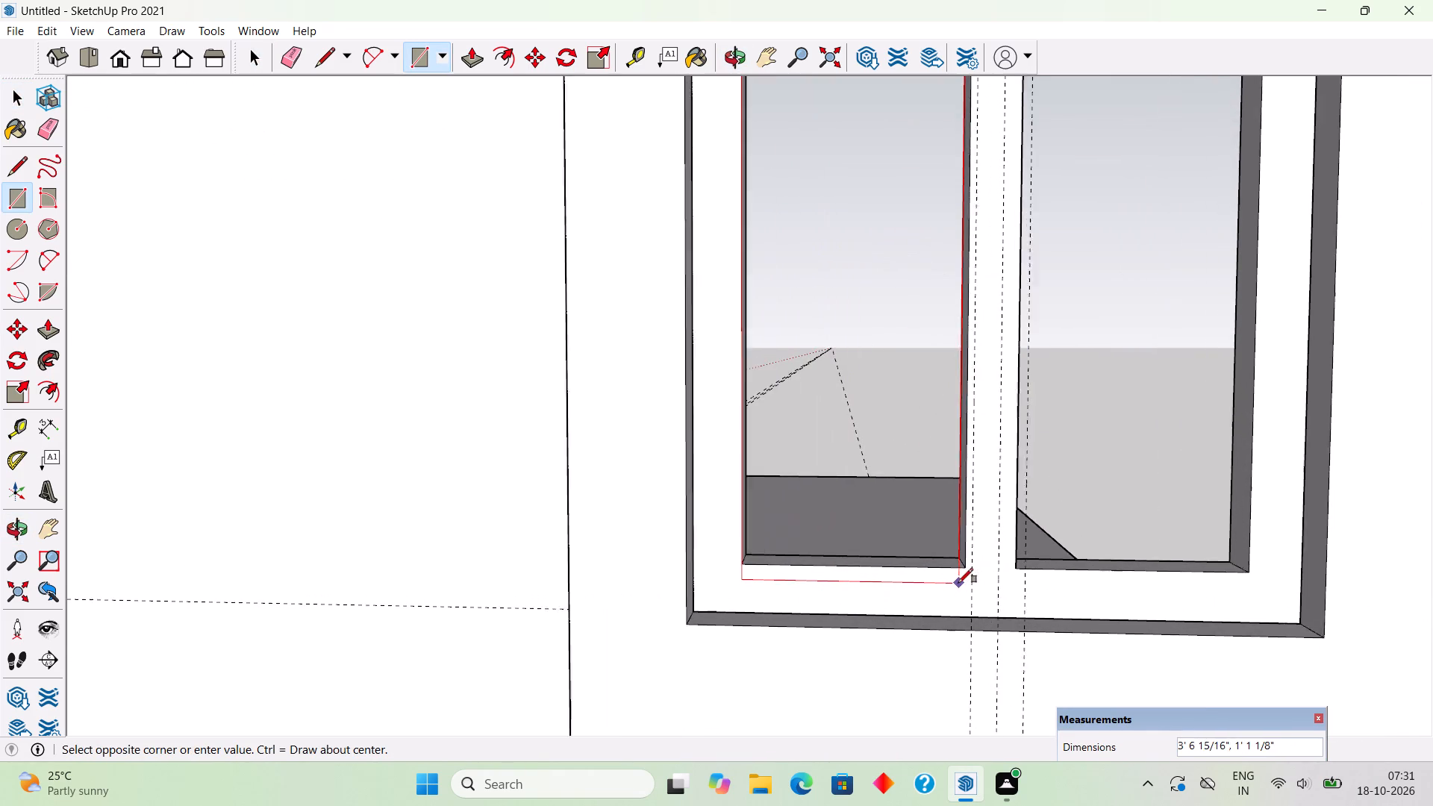
left_click(967, 566)
Draw a second rectangle corner to corner across the right pane opening of the same sash.
scroll(967, 566, "down", 2)
scroll(1049, 363, "down", 2)
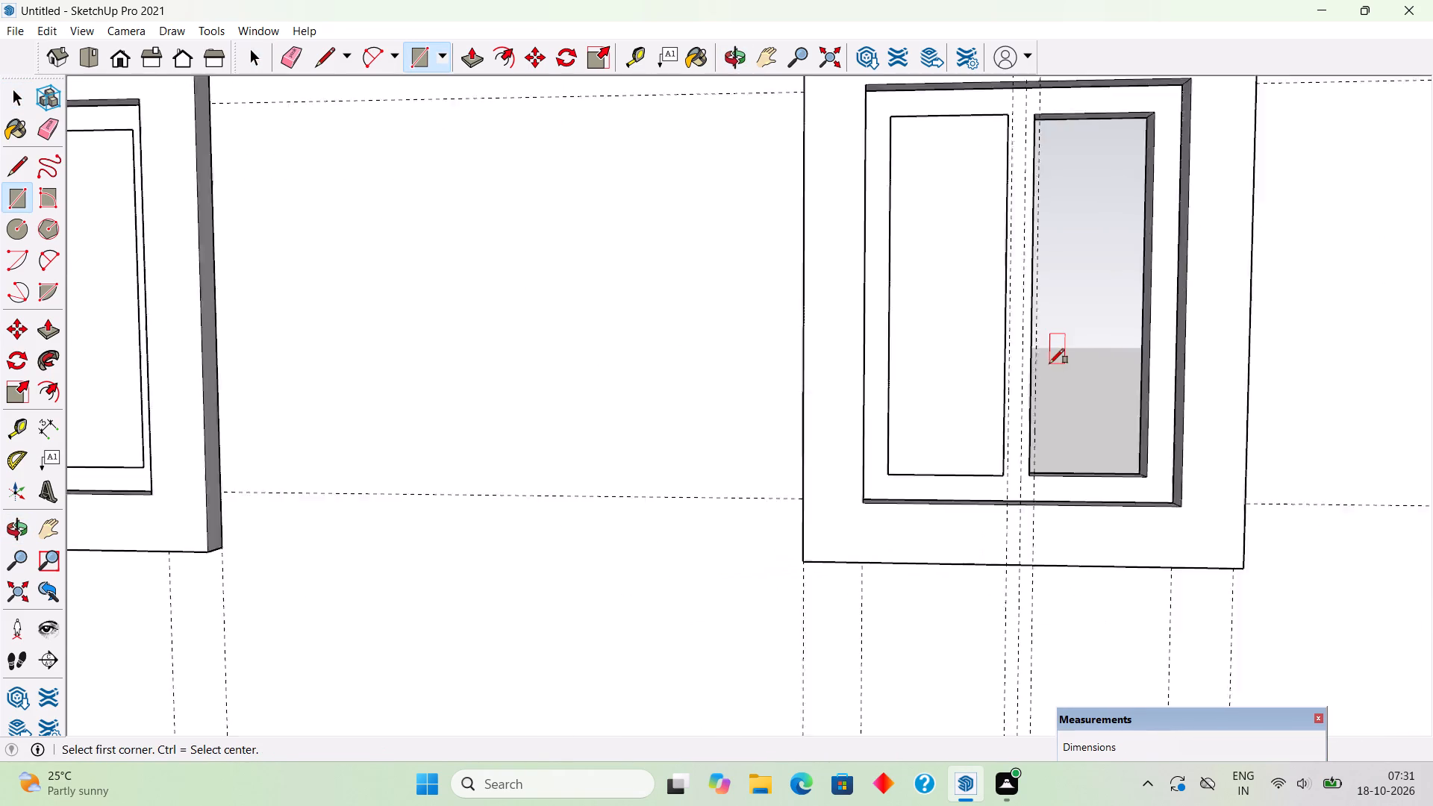
scroll(1049, 363, "down", 1)
scroll(1039, 244, "up", 2)
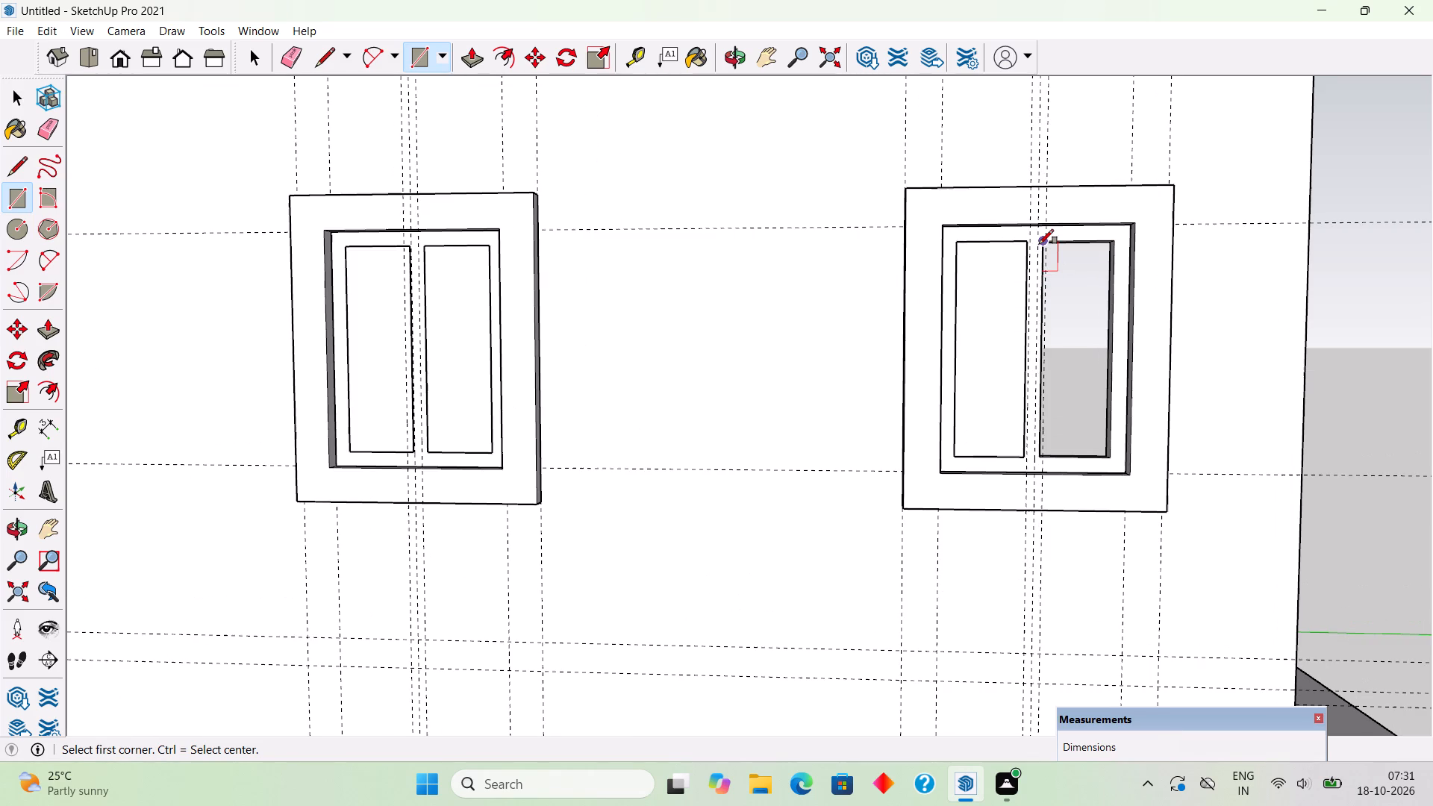
scroll(1043, 243, "up", 8)
left_click(1043, 243)
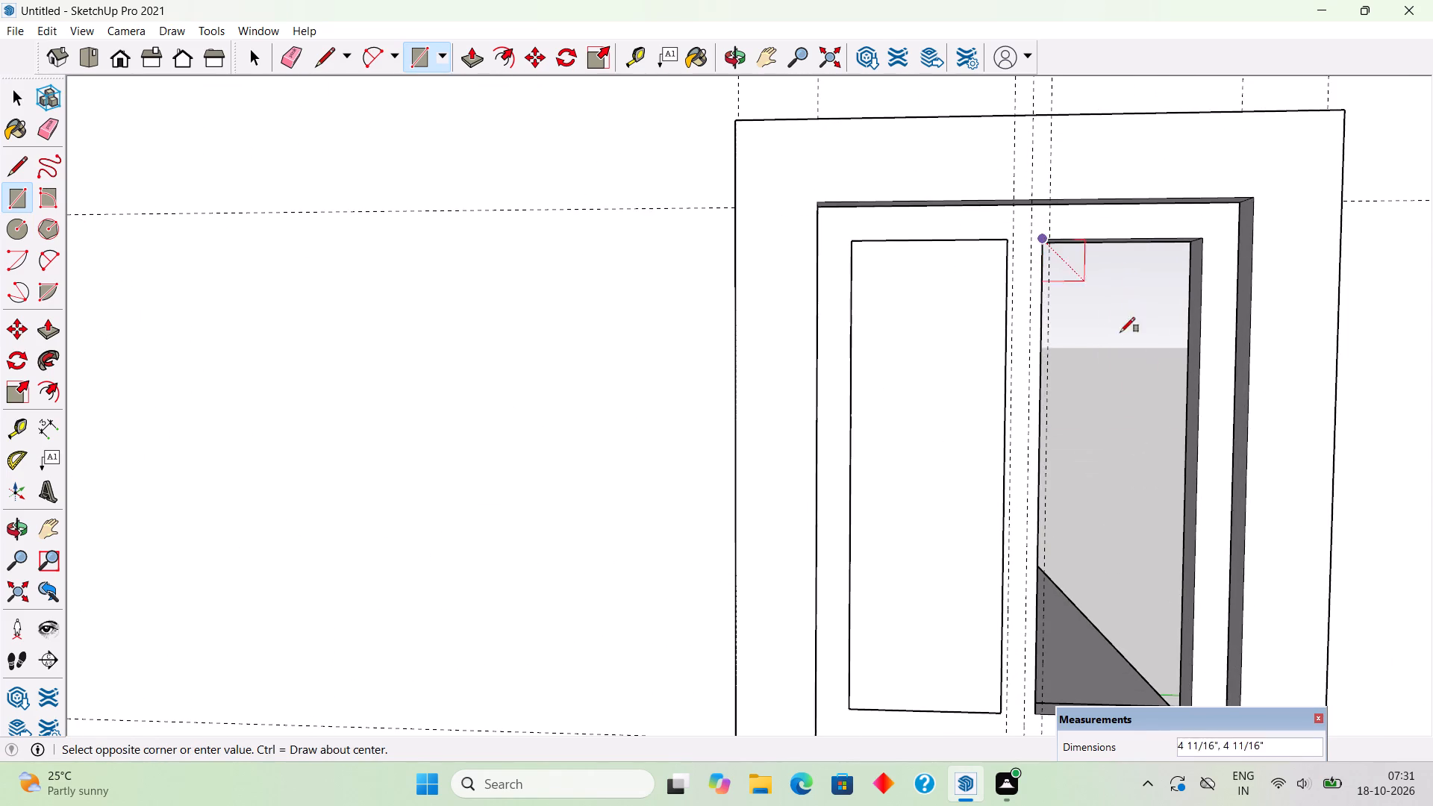
scroll(1168, 512, "down", 2)
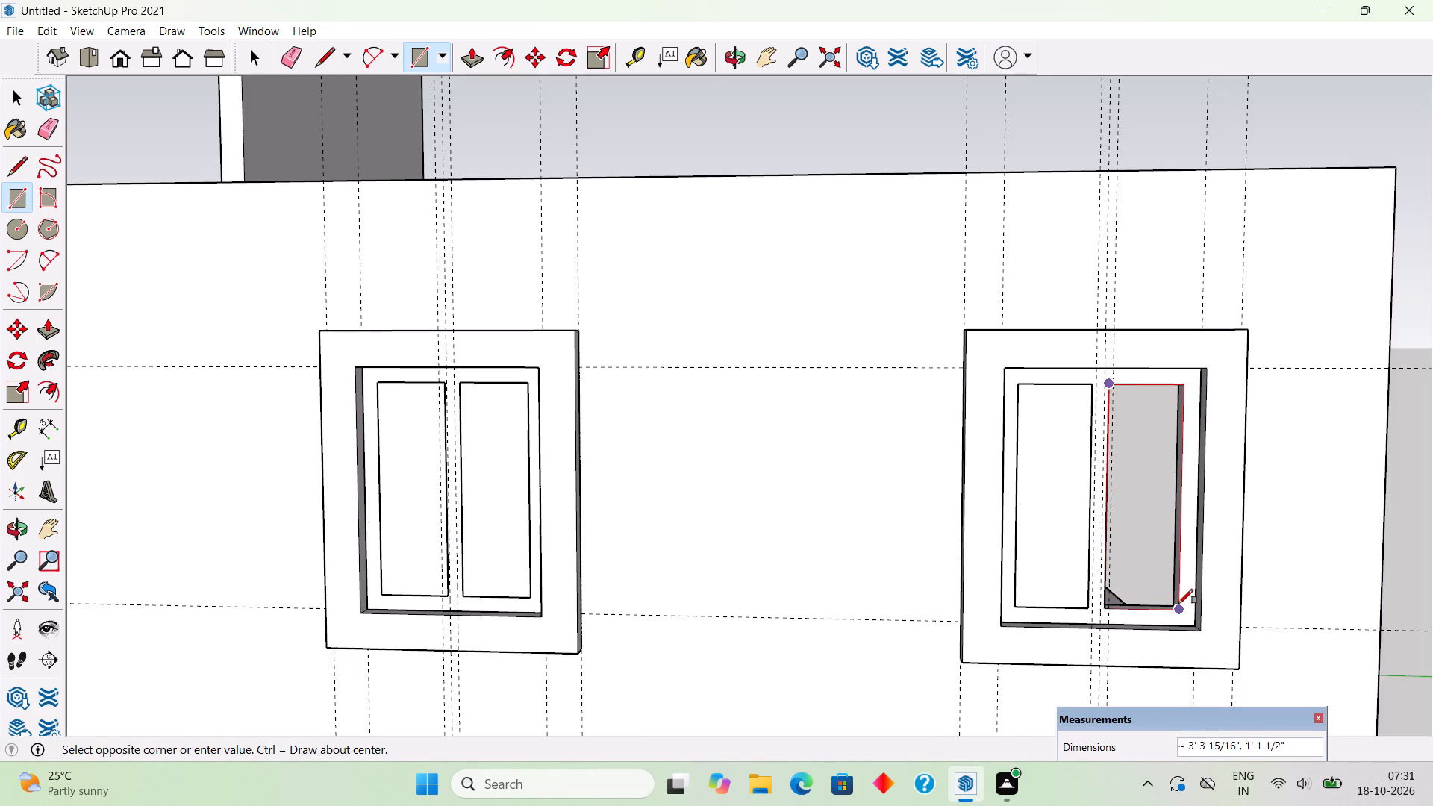
left_click(1178, 604)
Make each of the two new pane rectangles, with its edges, a separate group.
key("space")
double_click(1164, 579)
right_click(1164, 579)
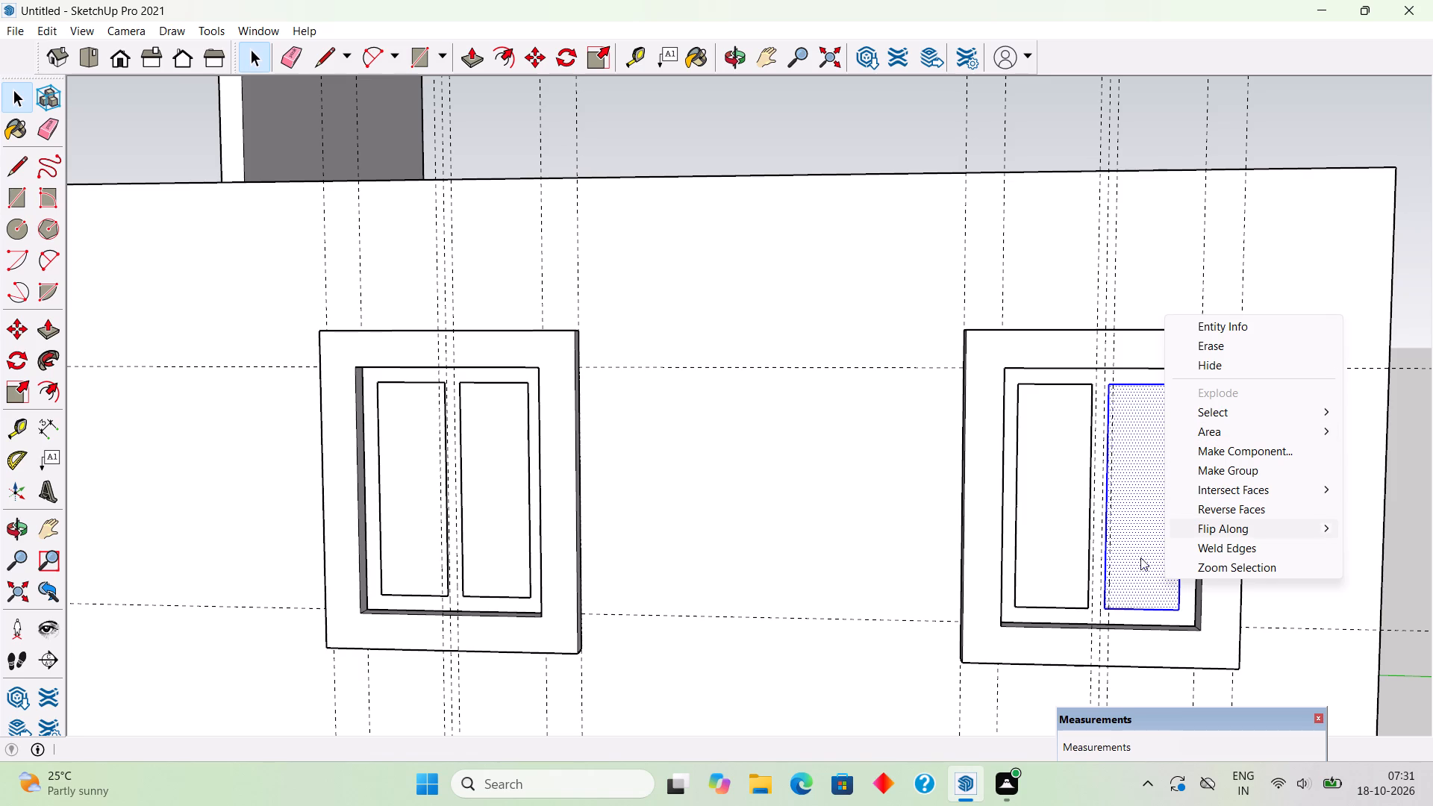
triple_click(1140, 554)
left_click(1140, 554)
right_click(1140, 554)
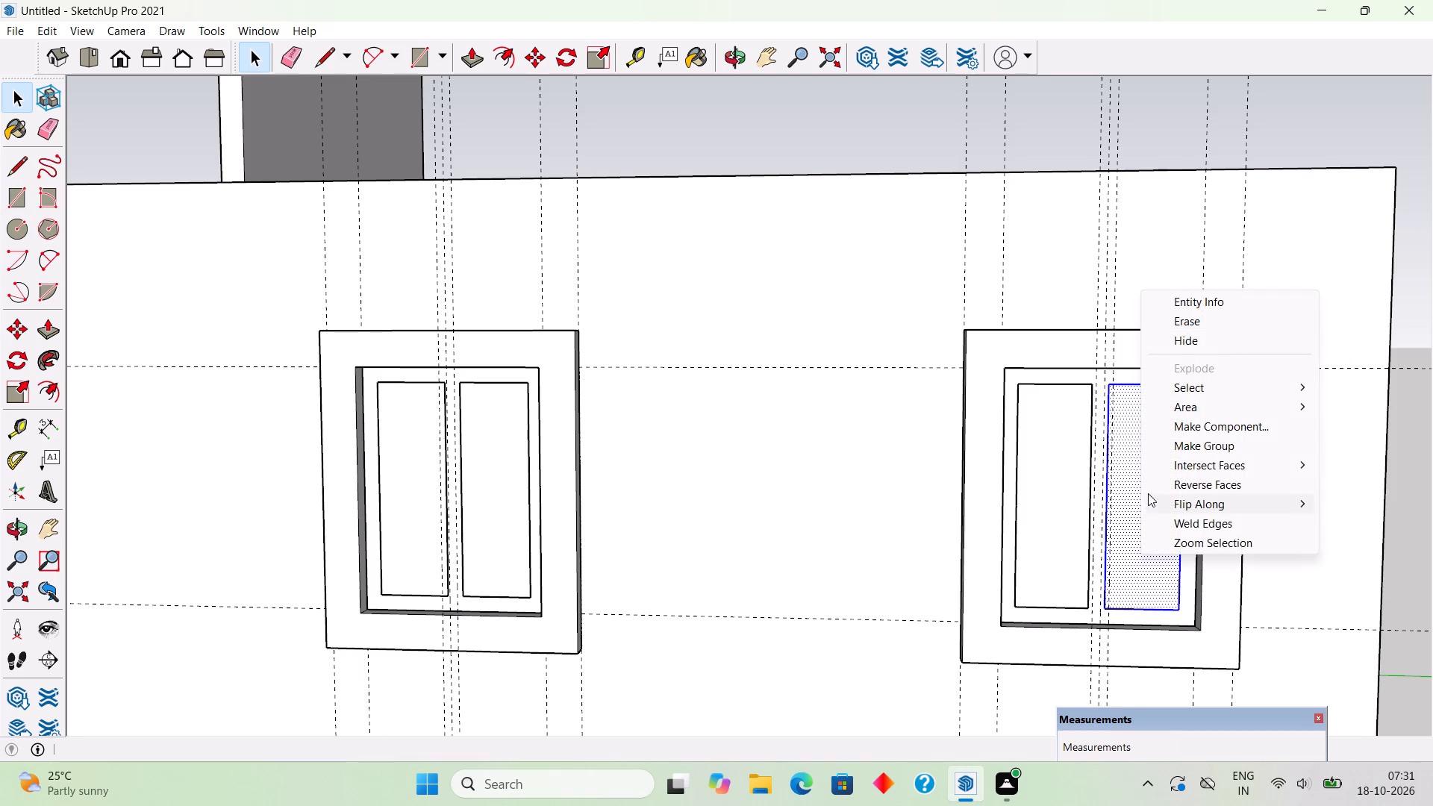
left_click(1158, 440)
triple_click(1028, 528)
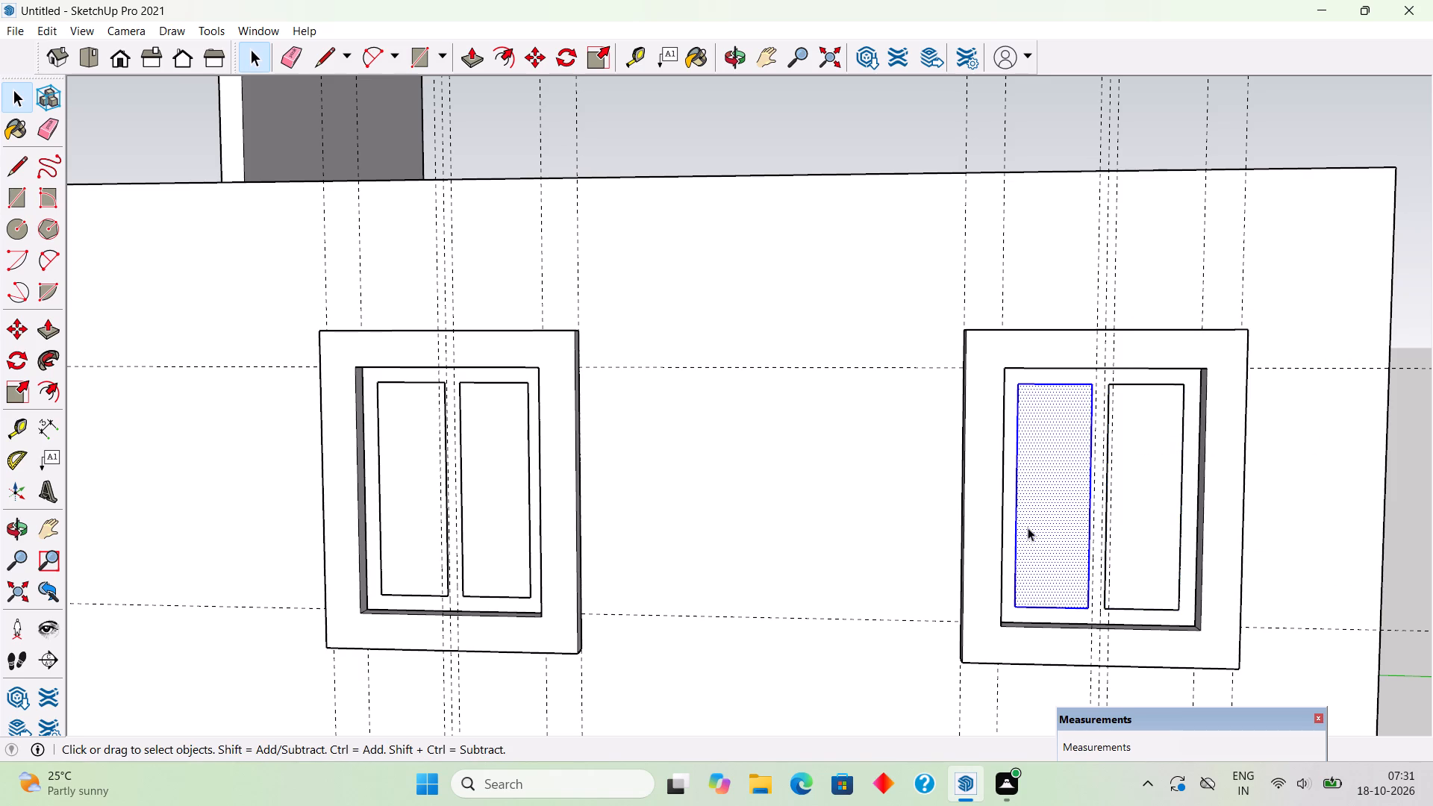
right_click(1028, 528)
left_click(1080, 425)
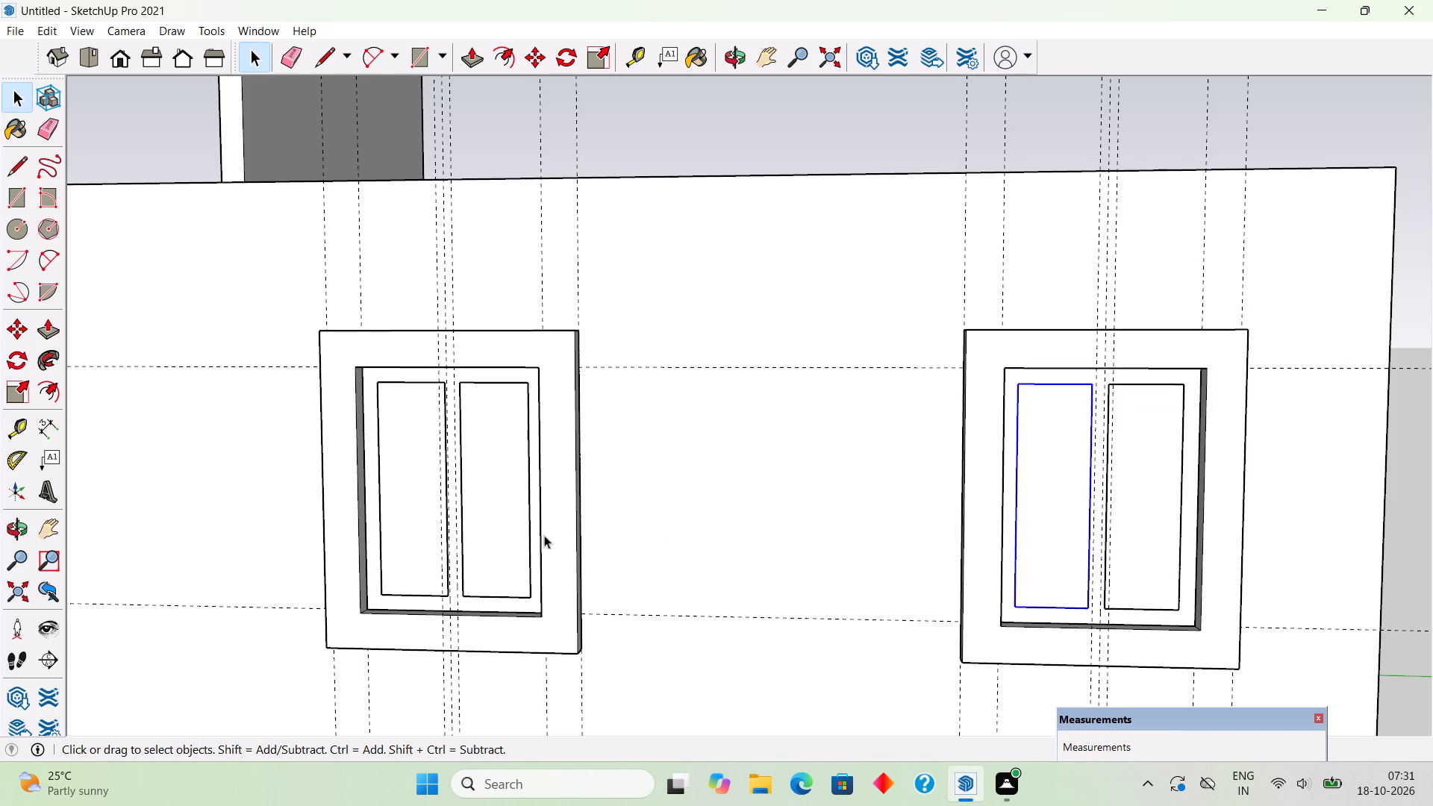
Examine the side wall's windows and the junction between the balcony slab and the front wall corner.
double_click(508, 557)
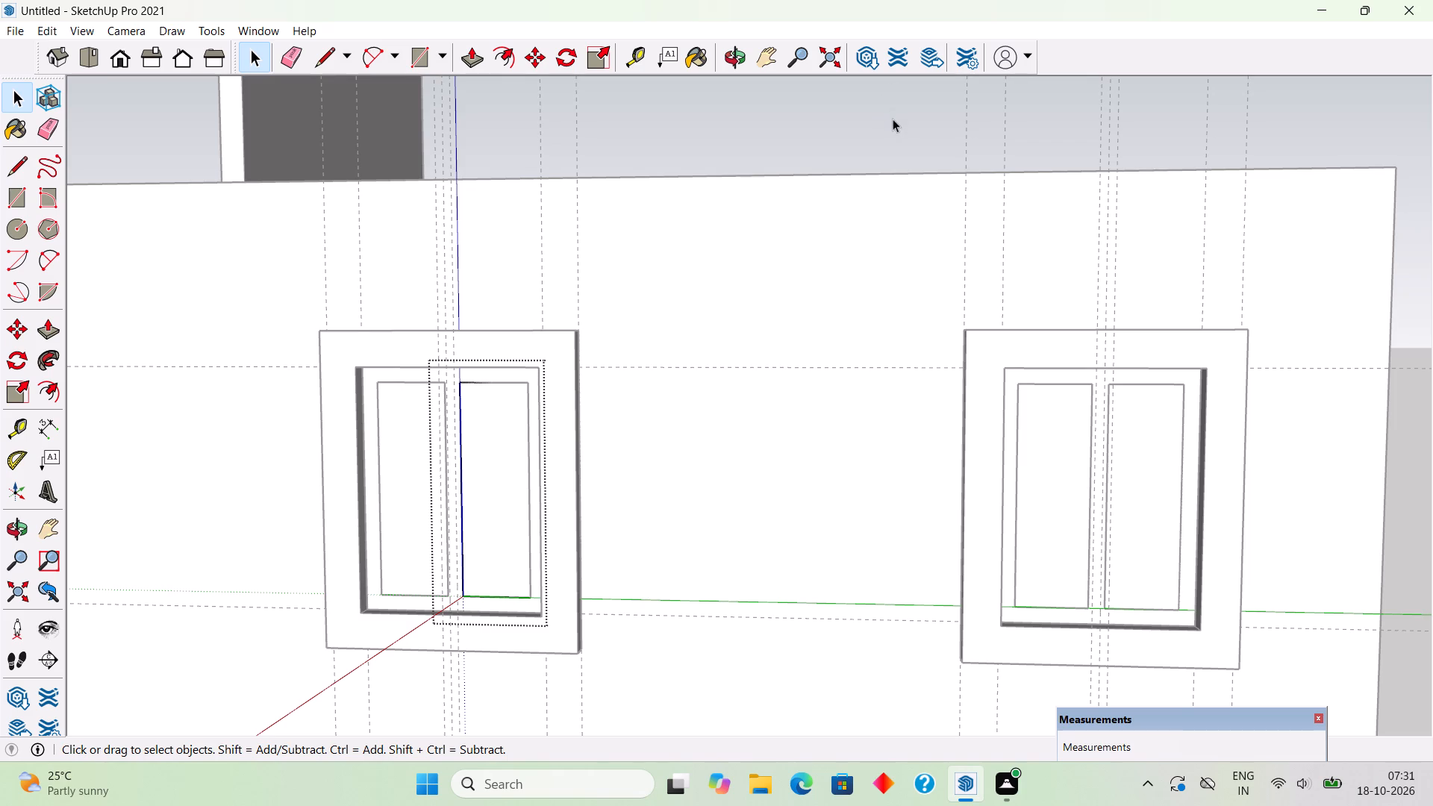
left_click(893, 119)
scroll(970, 379, "down", 16)
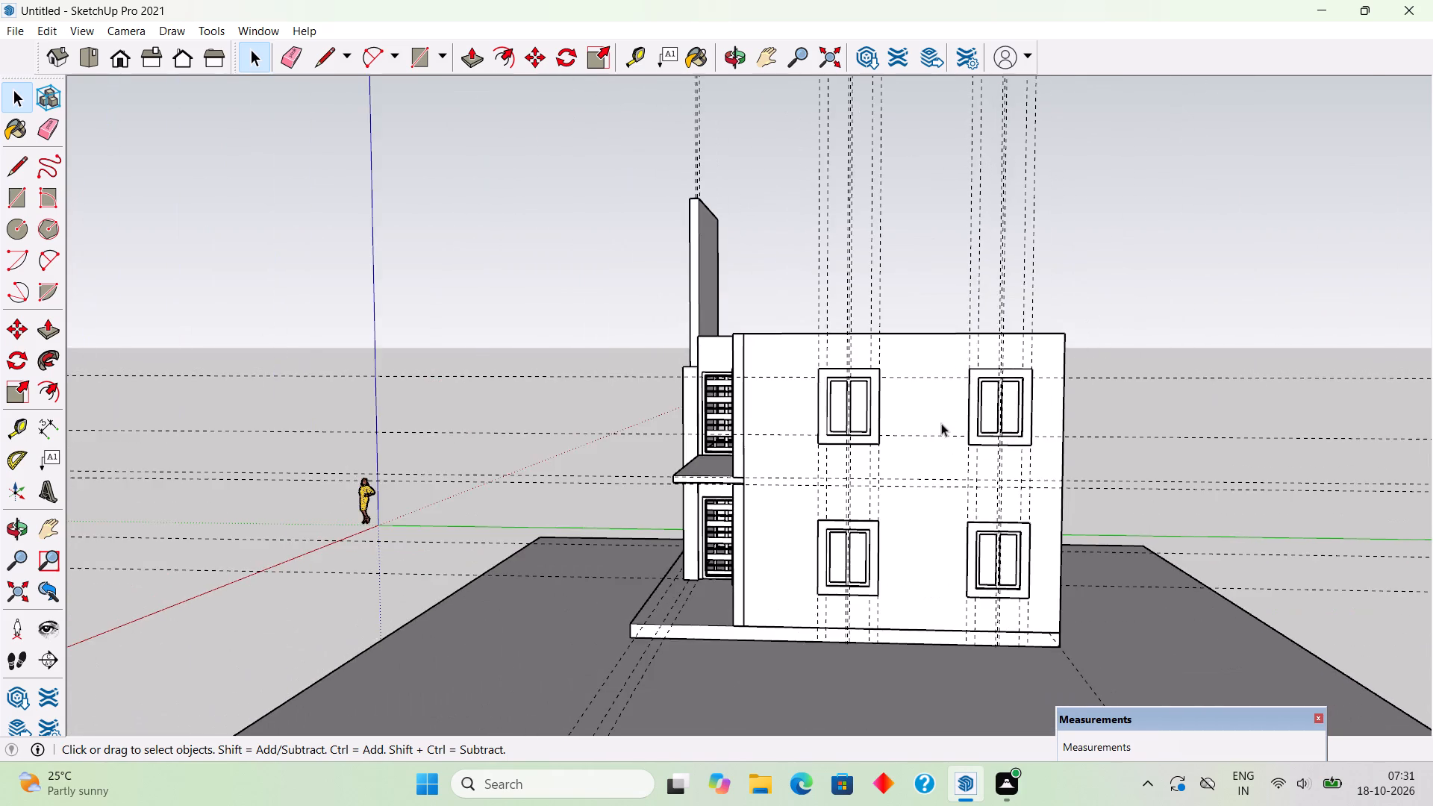
middle_click_drag(937, 440, 1170, 623)
scroll(758, 521, "up", 5)
middle_click_drag(809, 499, 814, 485)
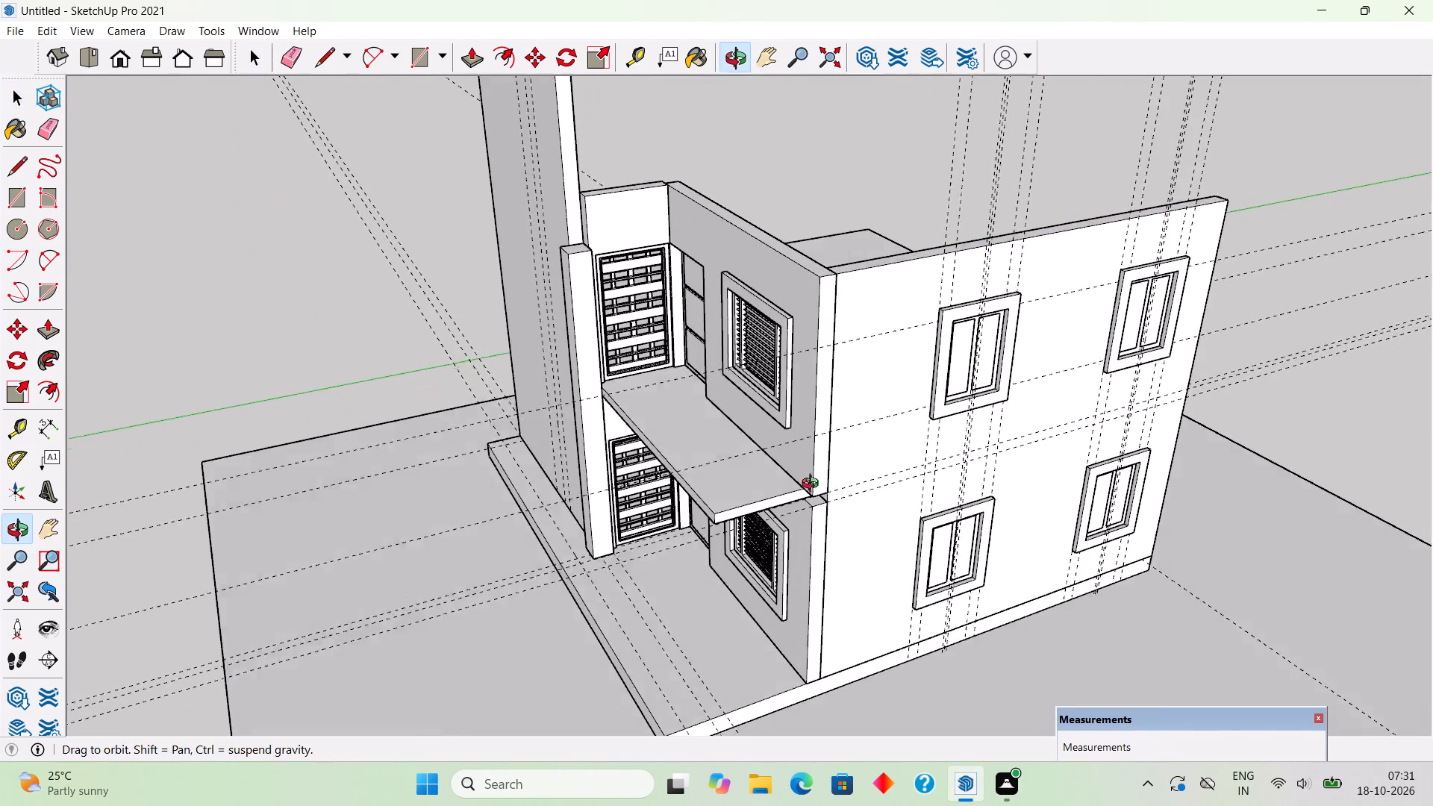
middle_click_drag(814, 485, 896, 397)
scroll(843, 479, "up", 4)
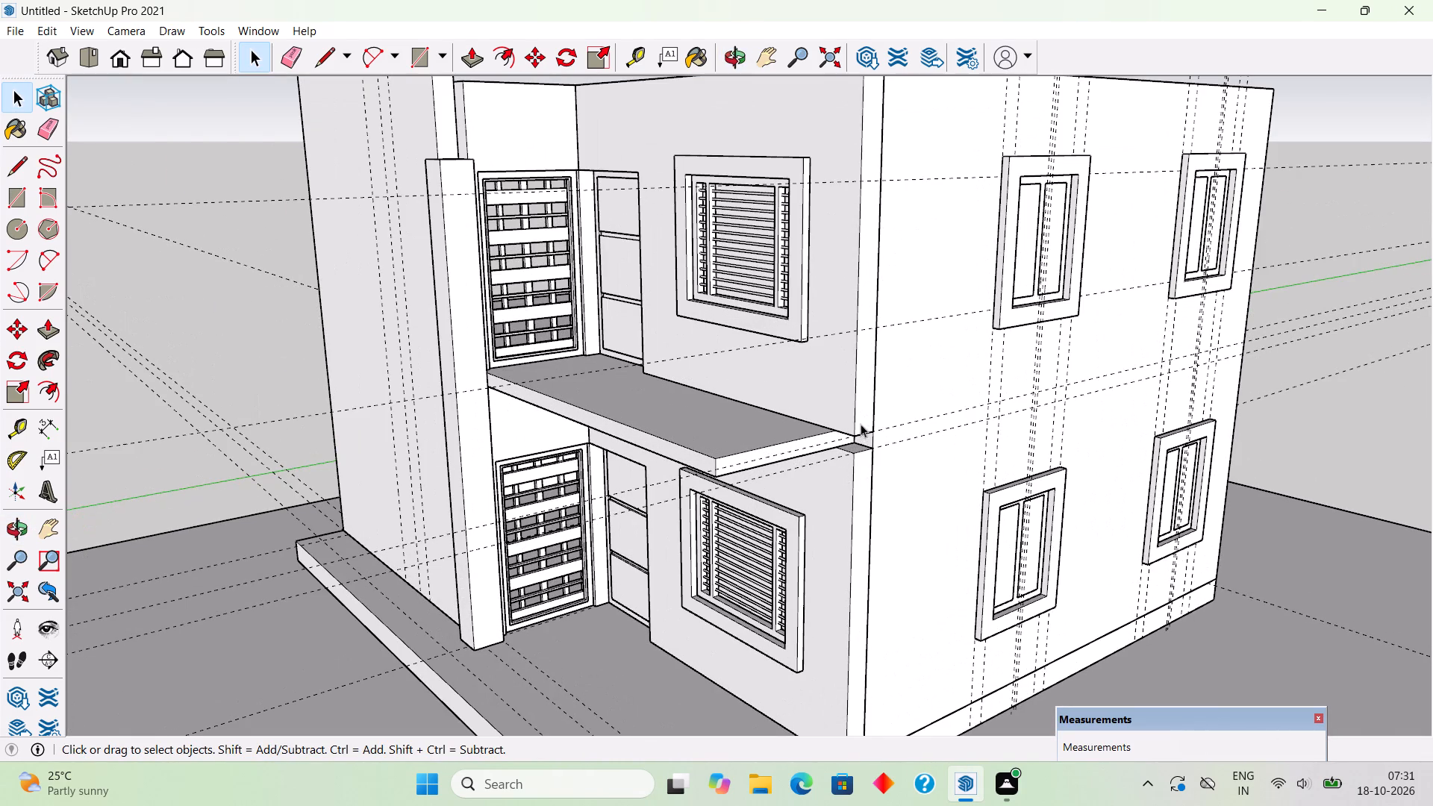
scroll(861, 440, "up", 6)
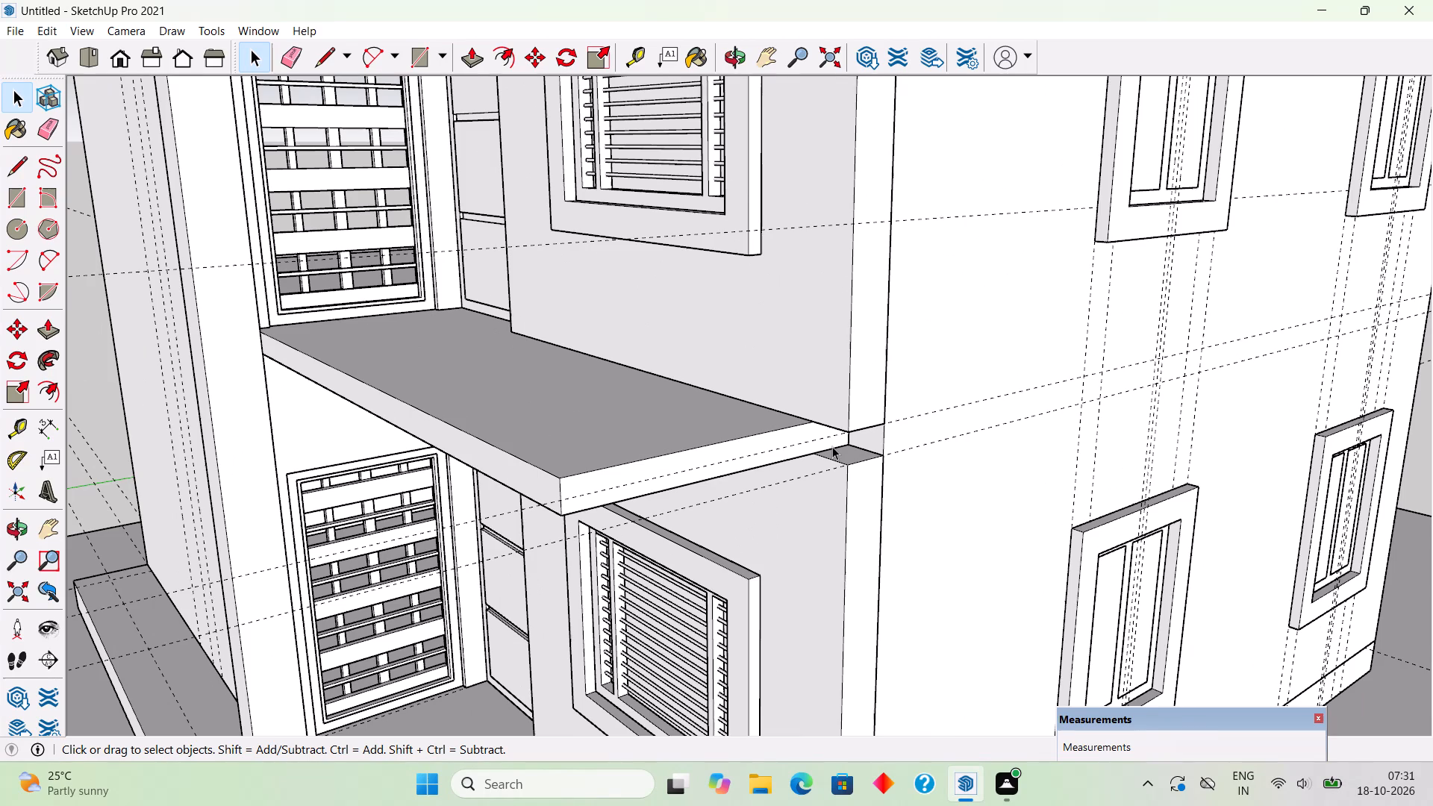
scroll(832, 446, "down", 11)
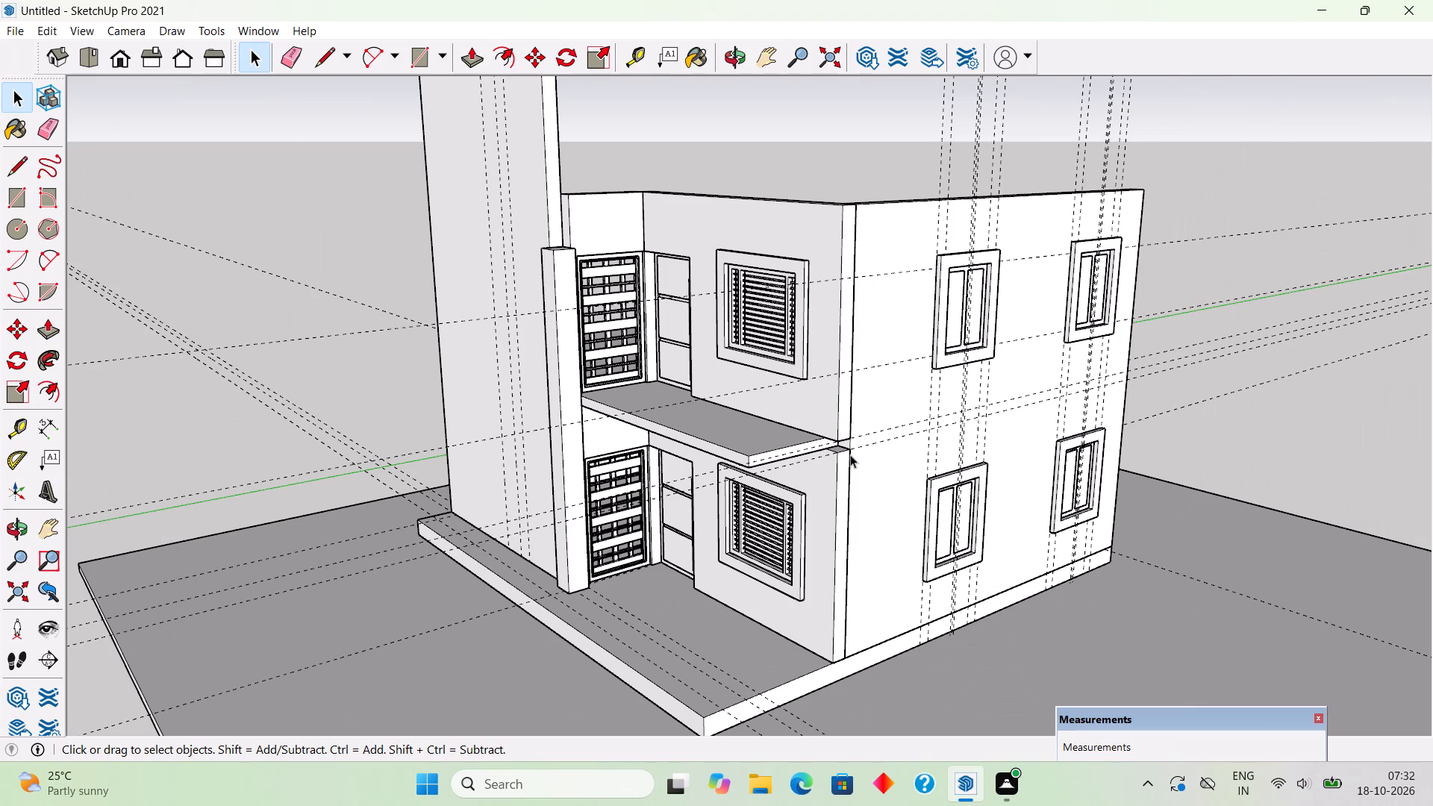
scroll(850, 454, "down", 1)
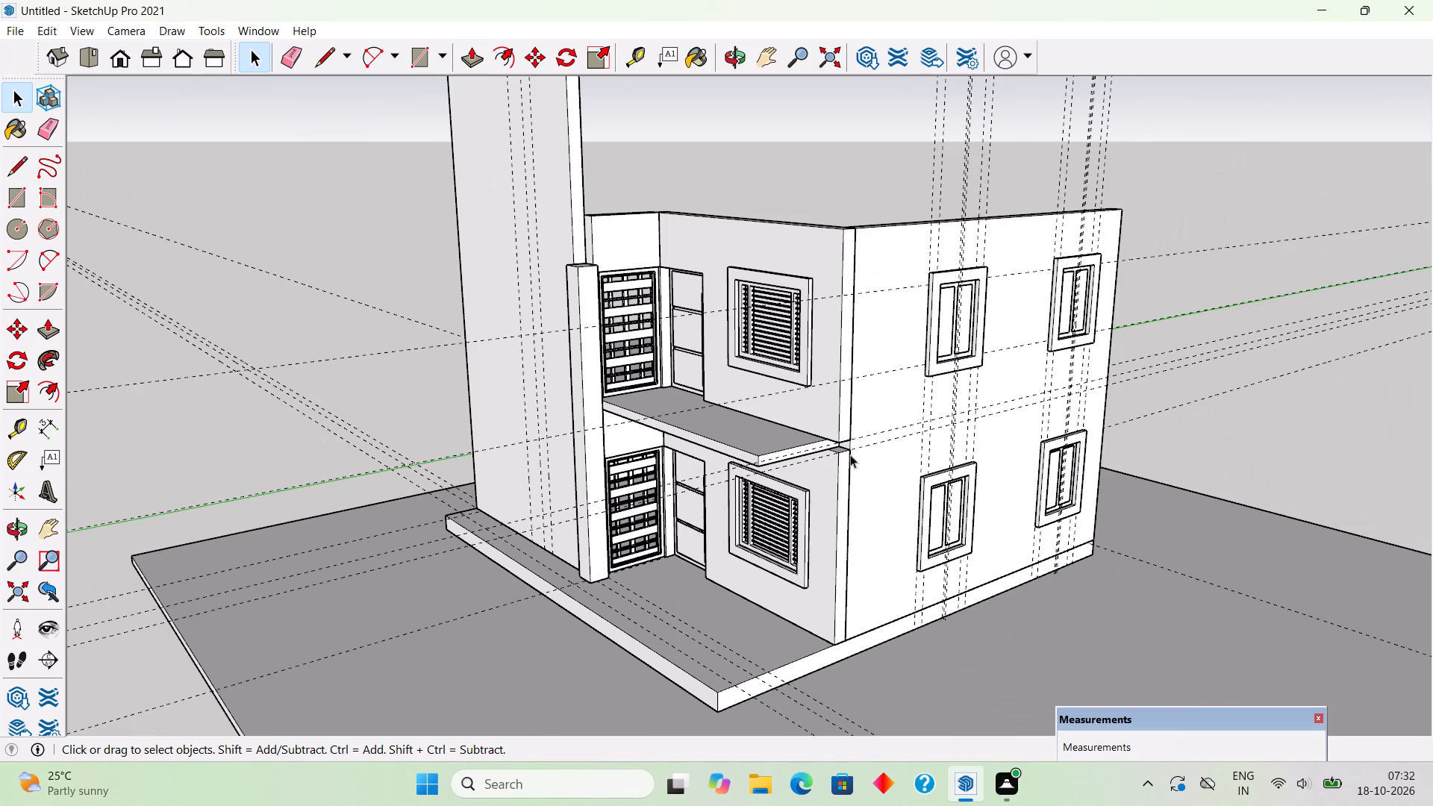
scroll(850, 454, "down", 3)
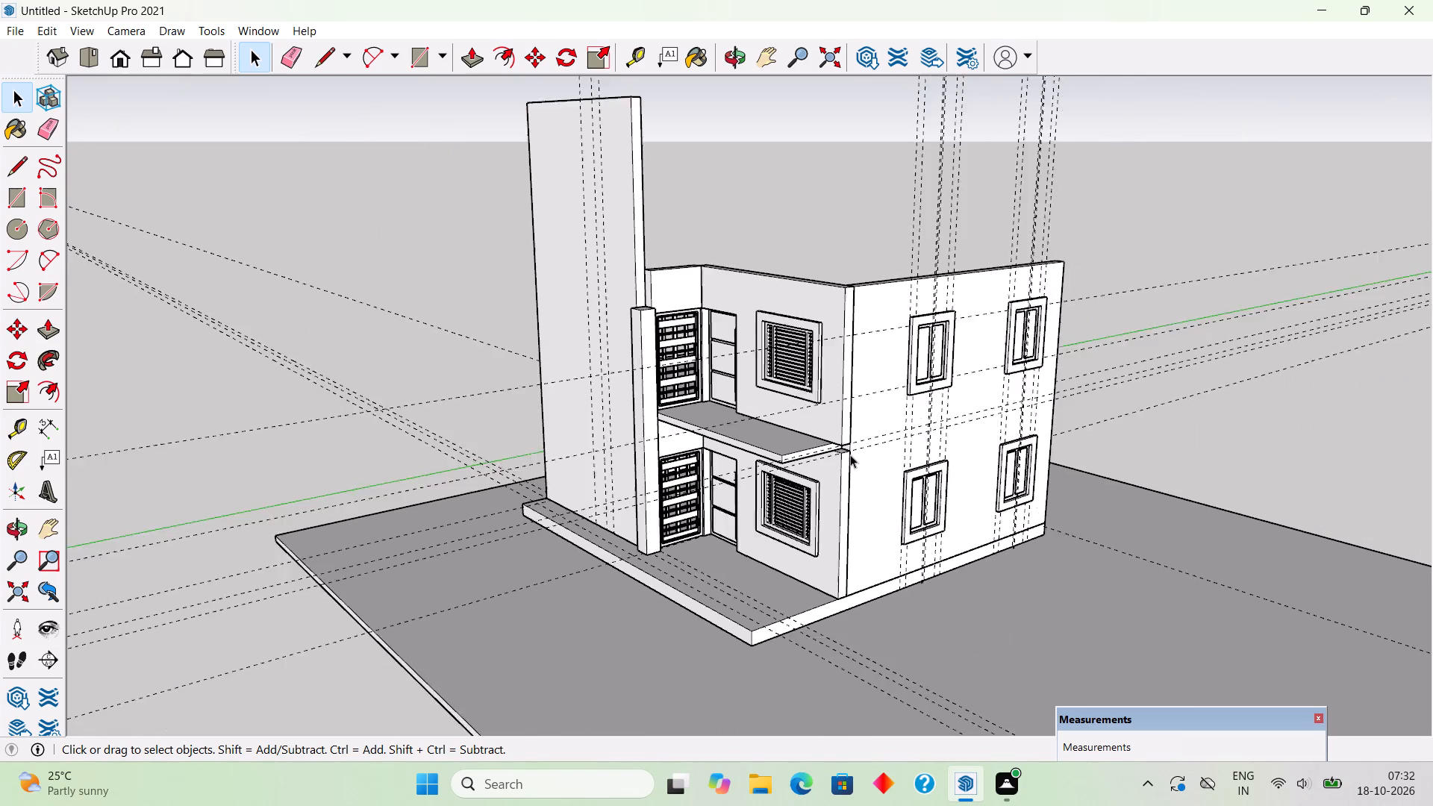
scroll(850, 454, "down", 2)
scroll(850, 454, "up", 7)
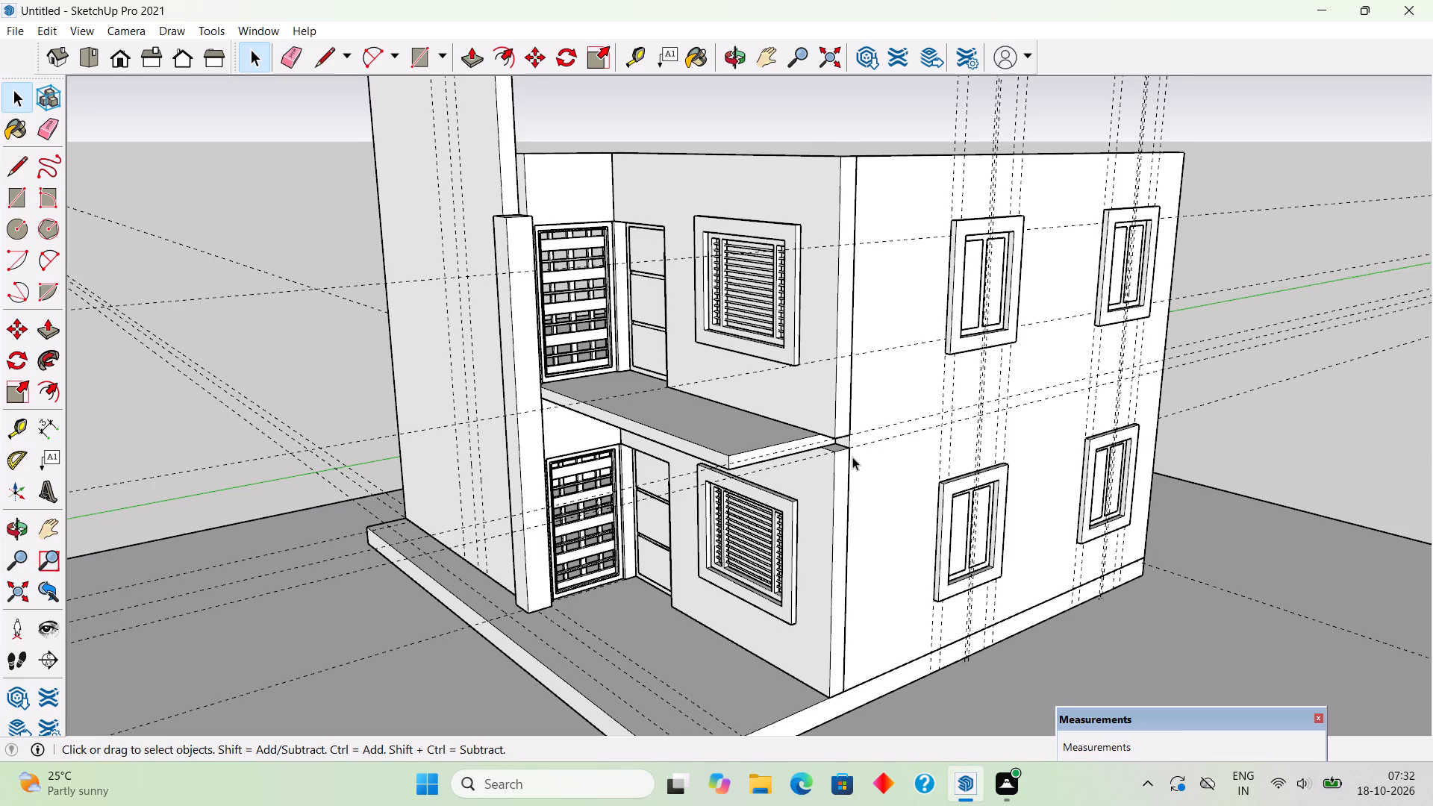
scroll(826, 475, "up", 4)
middle_click_drag(785, 552, 829, 360)
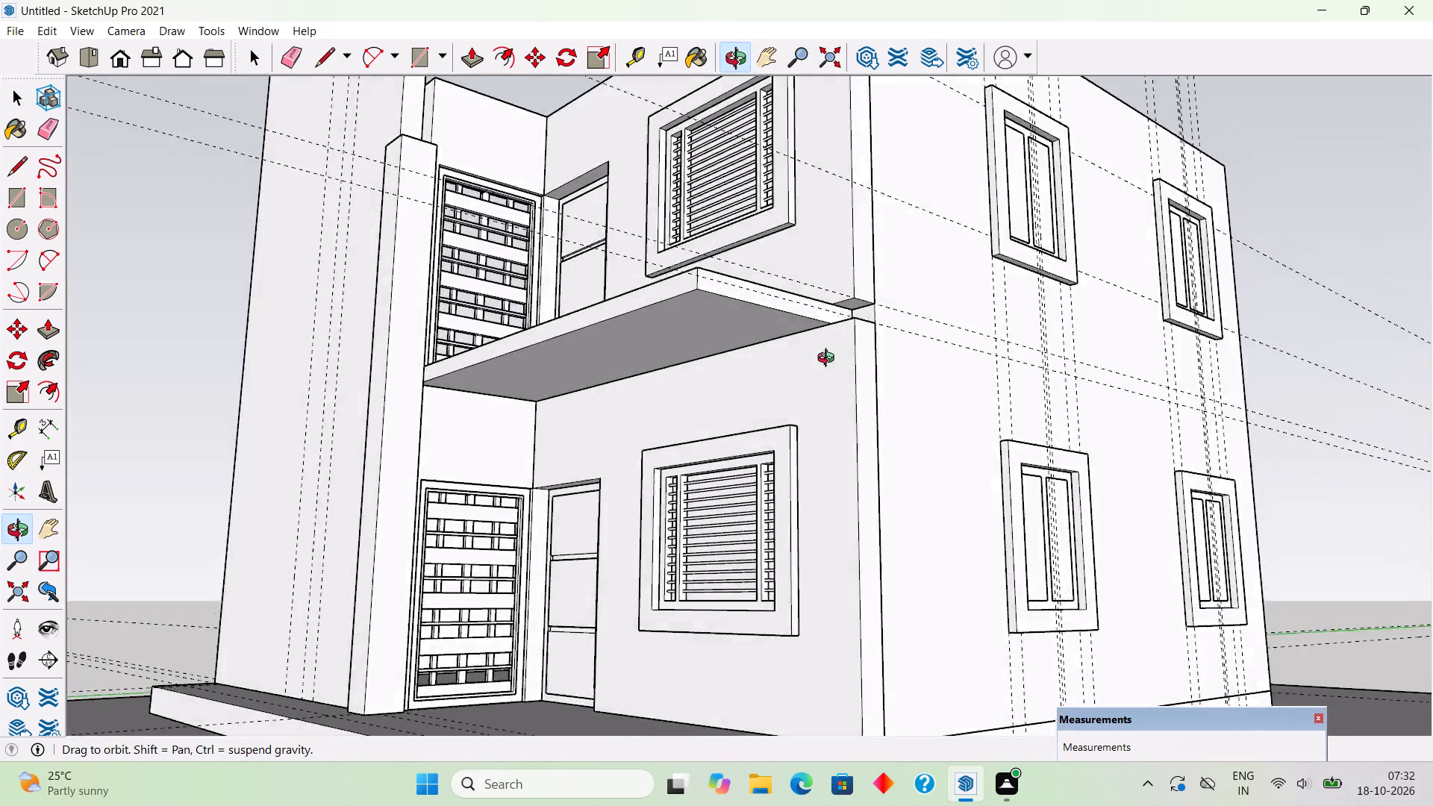
middle_click_drag(829, 360, 782, 525)
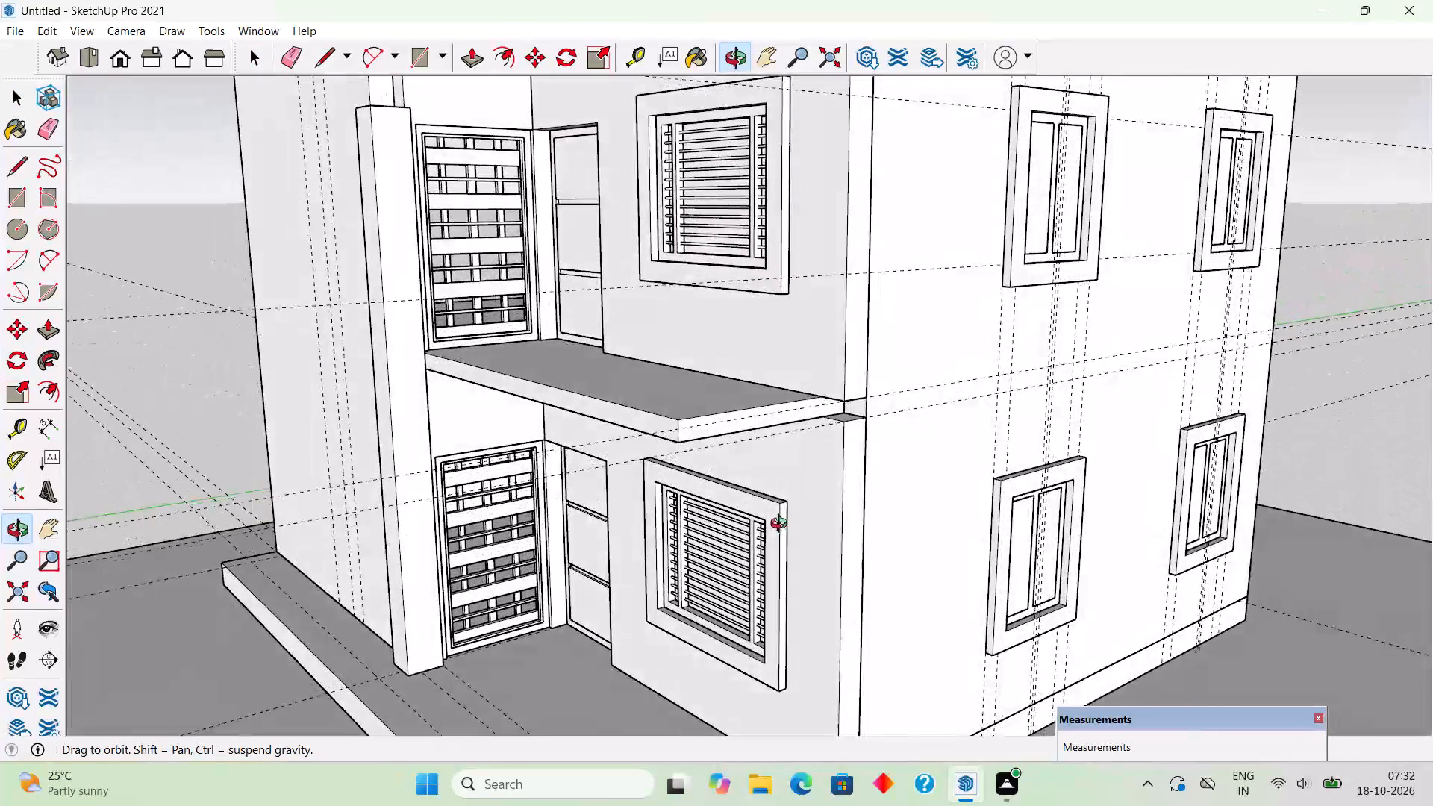
middle_click_drag(782, 525, 749, 504)
scroll(813, 354, "up", 4)
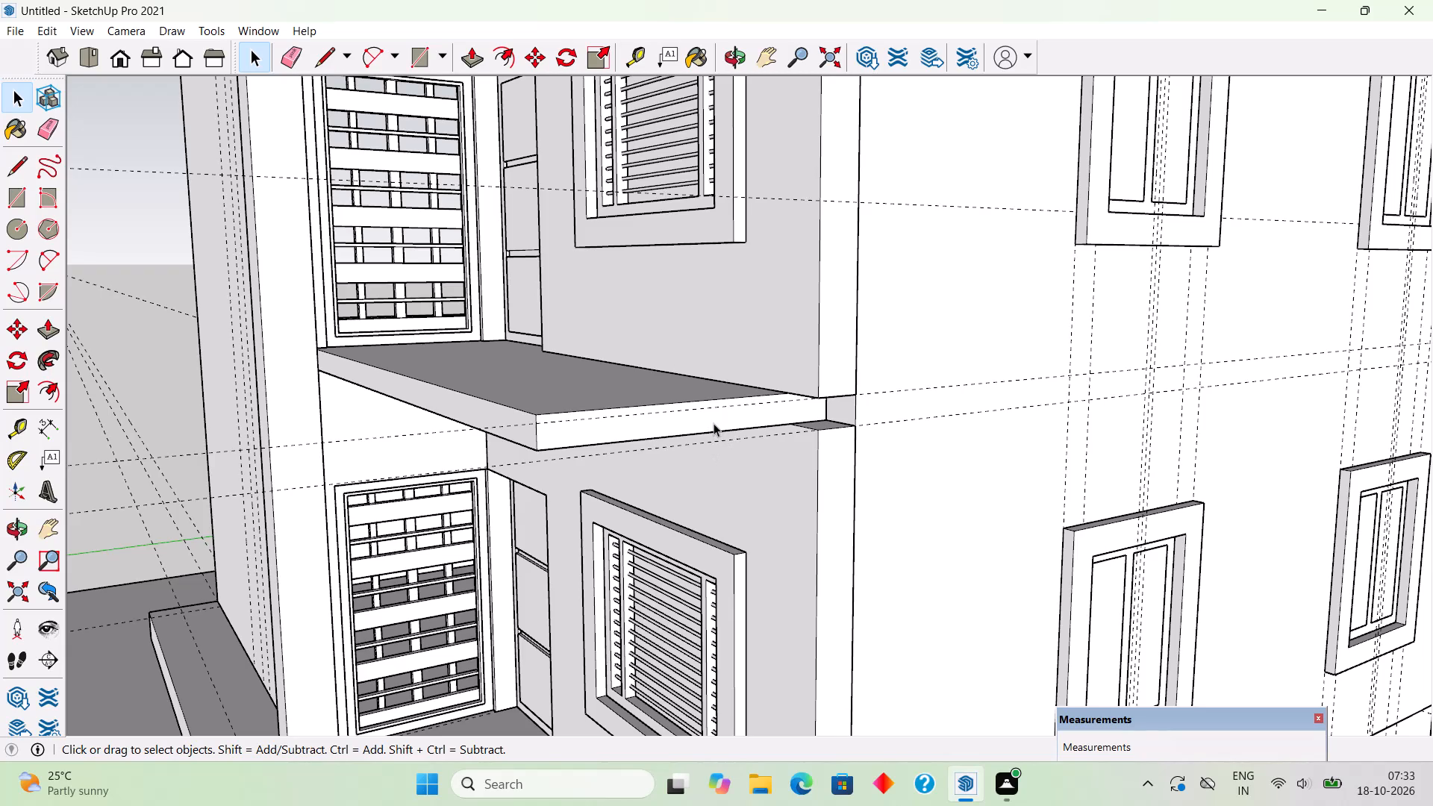
Examine the two-storey house from the front, side and rear, including the balcony slab and the open upper floor.
triple_click(714, 423)
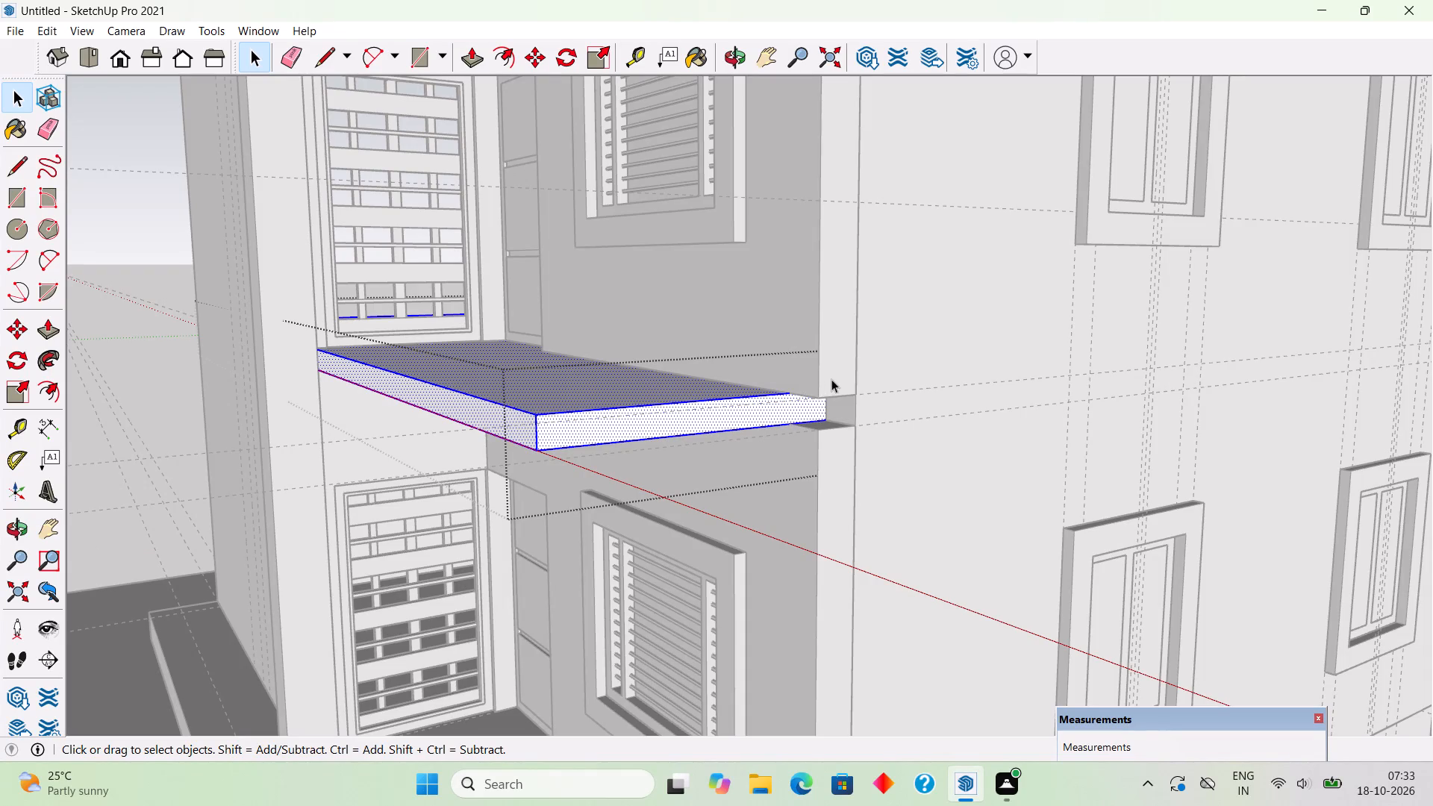
scroll(801, 417, "down", 10)
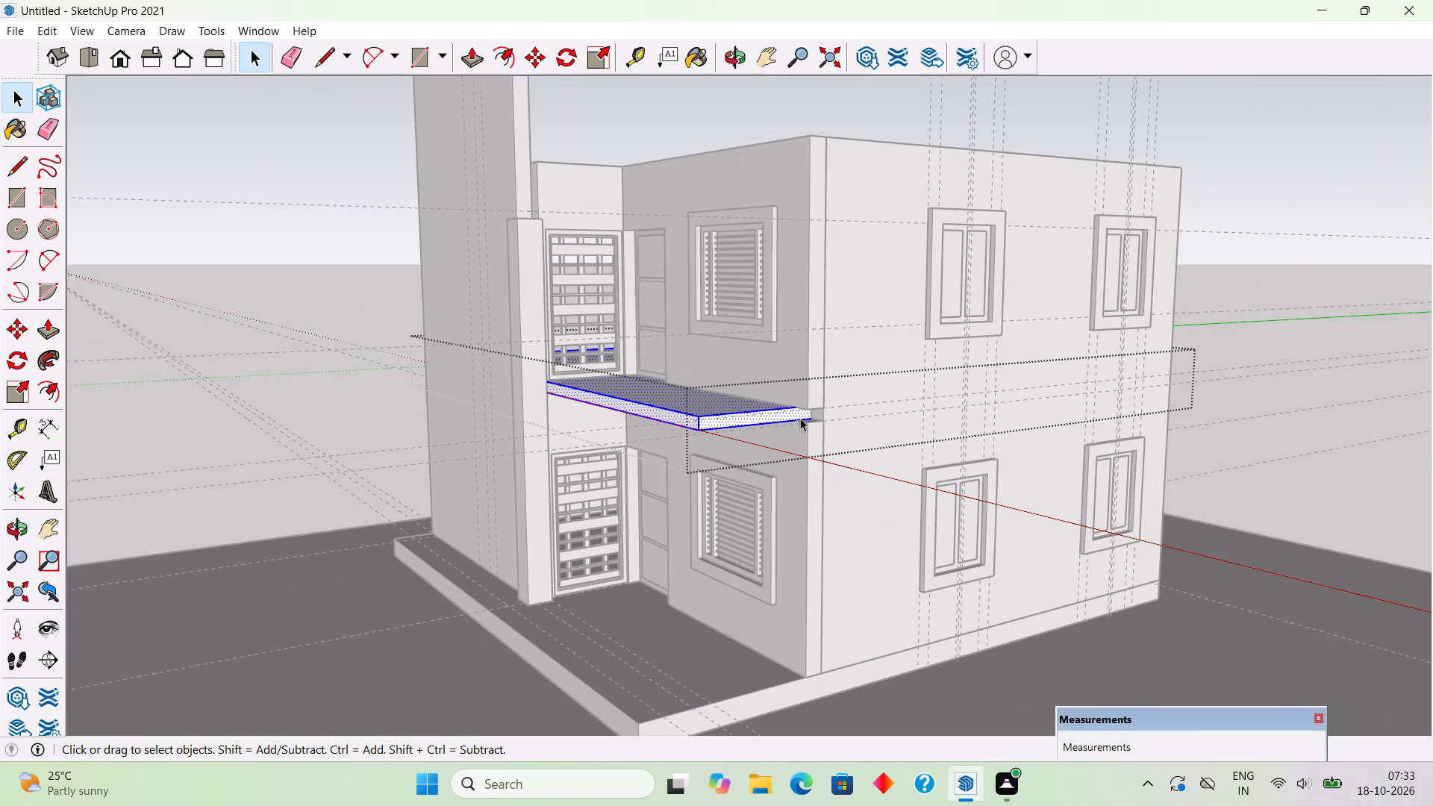
scroll(800, 418, "down", 6)
middle_click_drag(861, 439, 1236, 516)
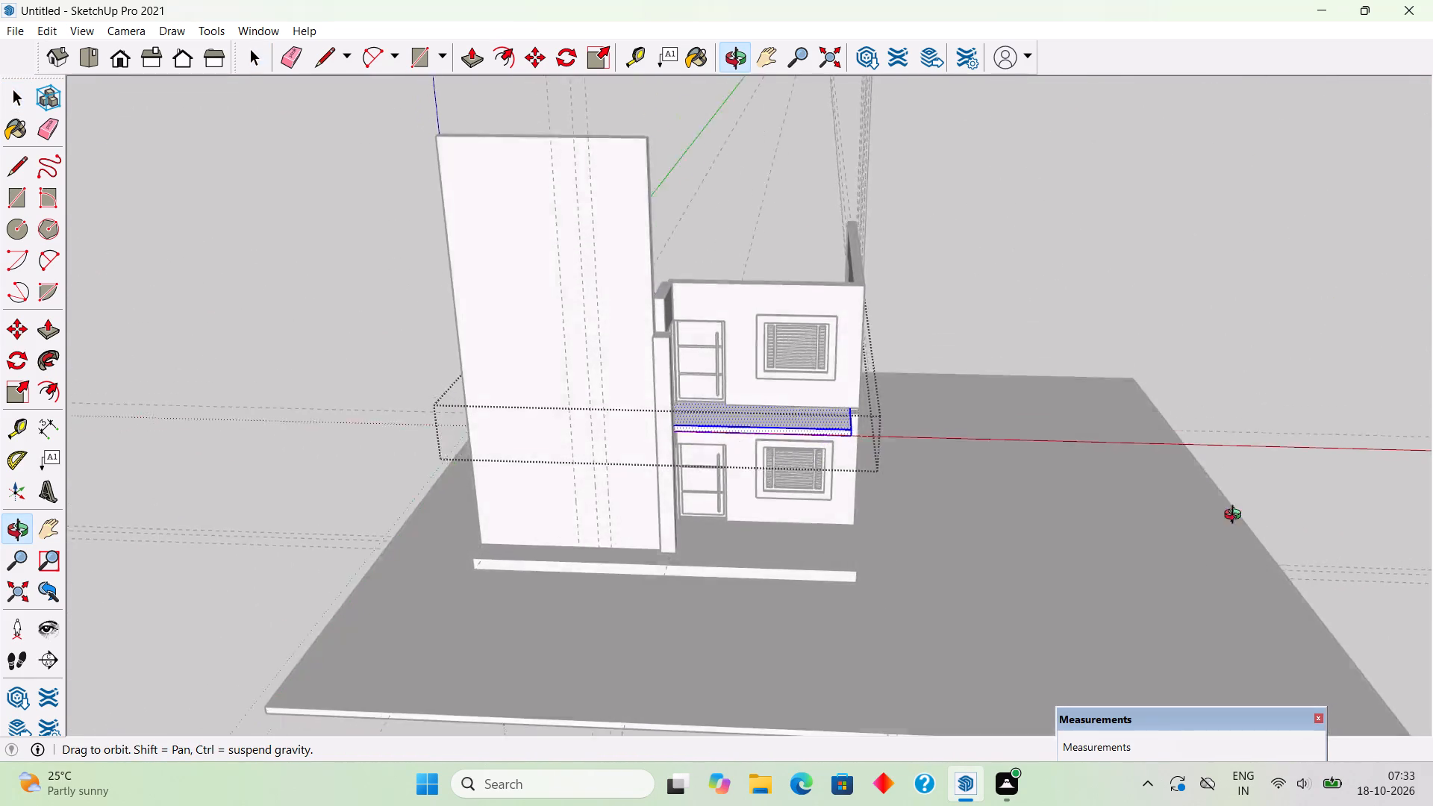
middle_click_drag(1236, 516, 716, 504)
left_click(489, 285)
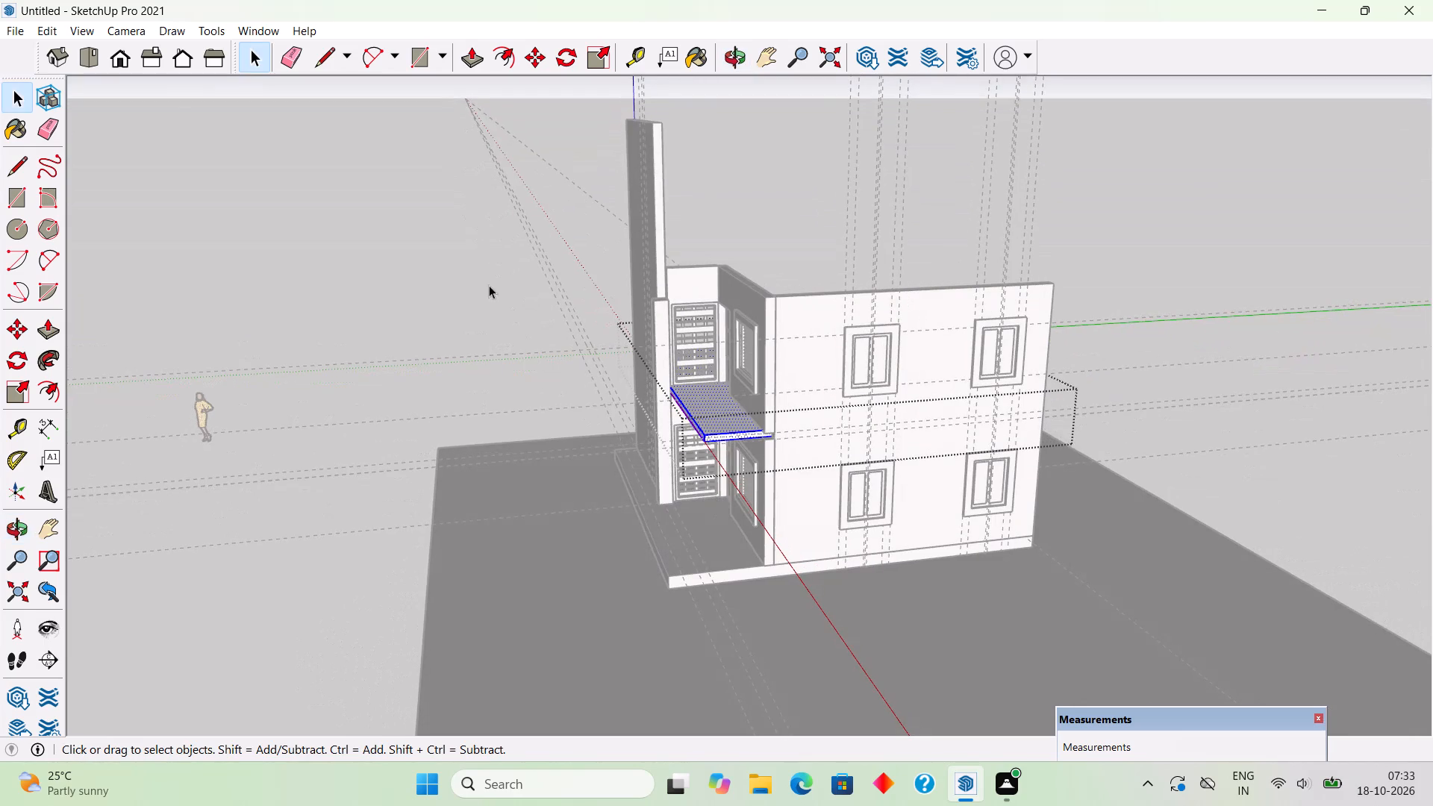
middle_click_drag(991, 469, 259, 558)
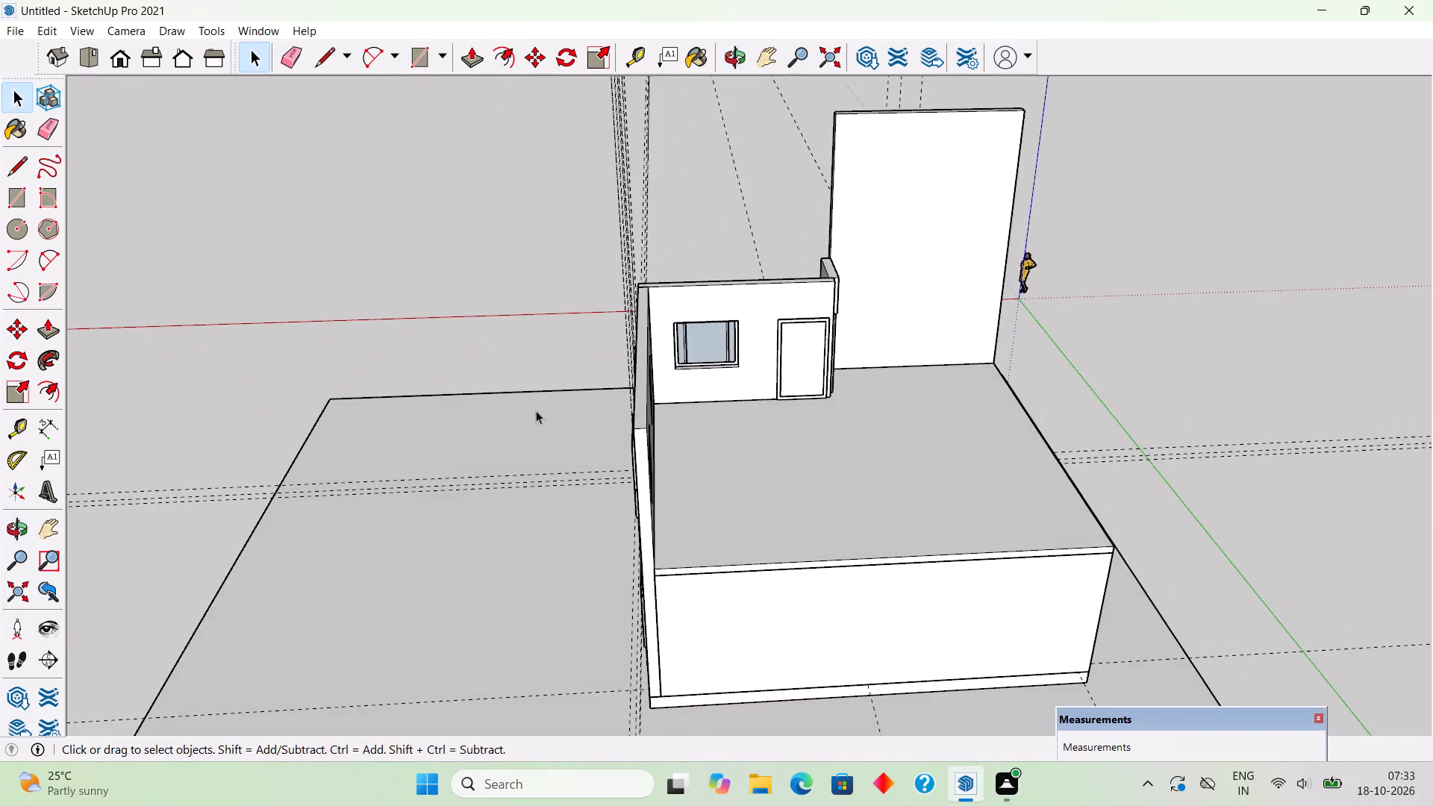
middle_click_drag(712, 502, 1029, 404)
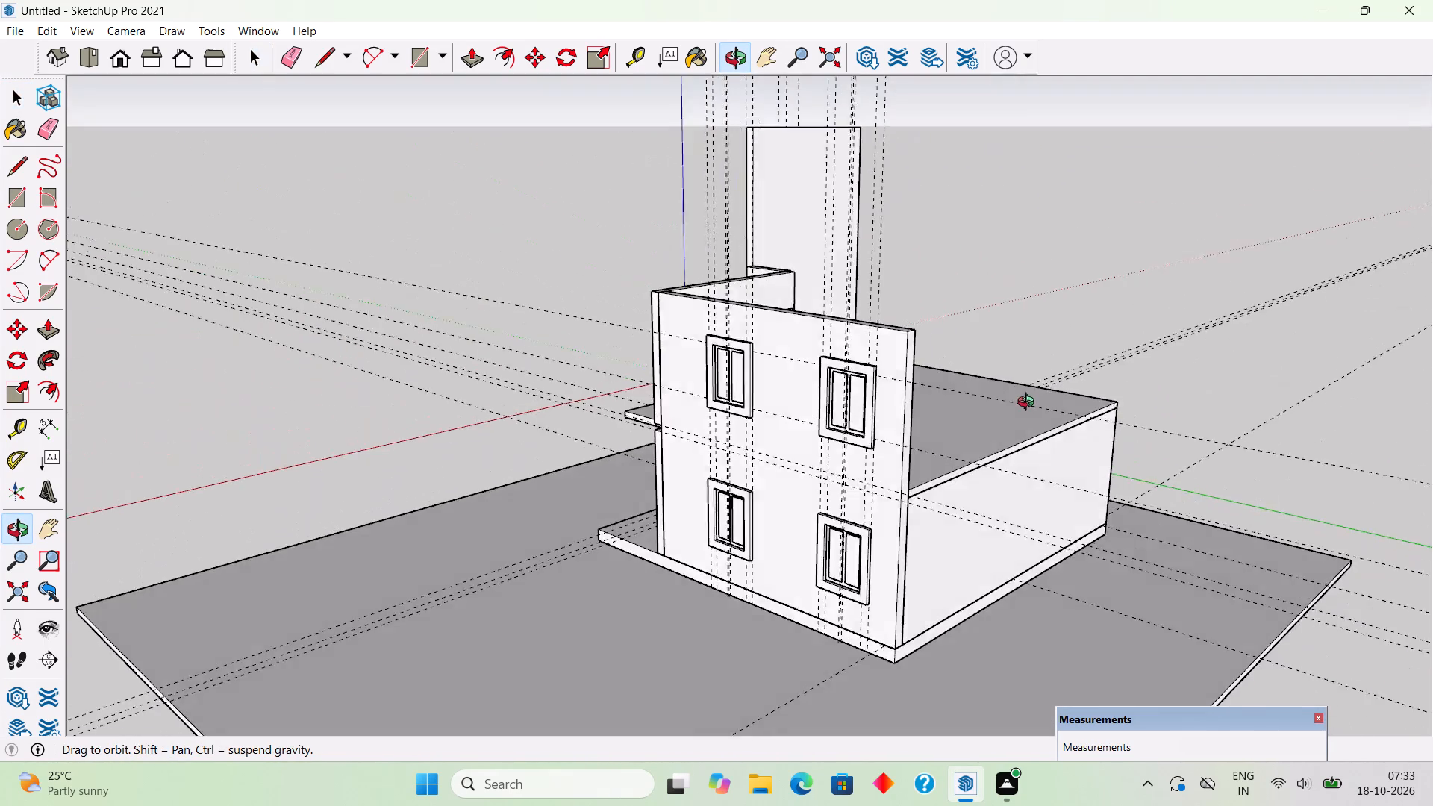
middle_click_drag(1029, 404, 464, 610)
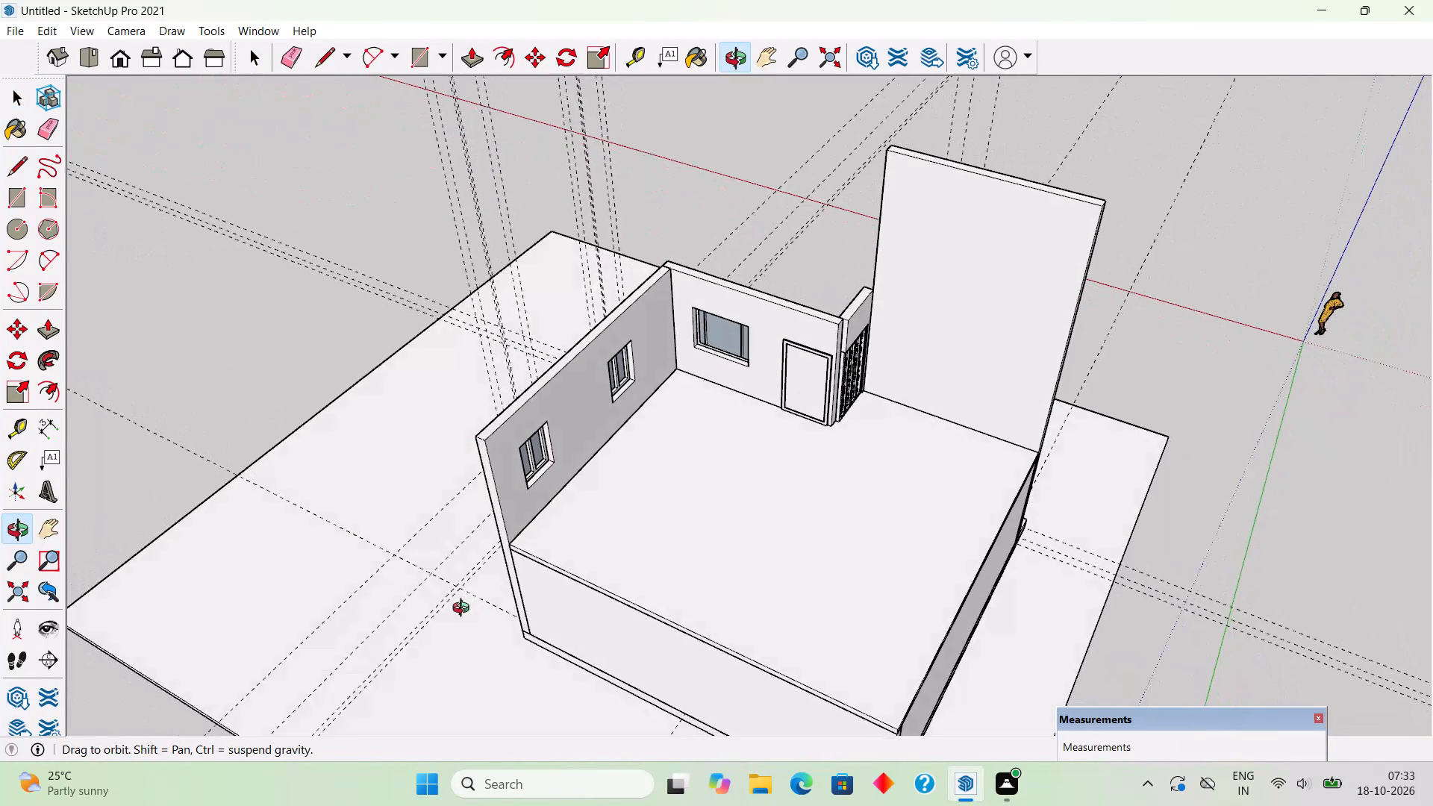
middle_click_drag(464, 610, 864, 638)
middle_click_drag(749, 522, 1050, 449)
middle_click_drag(639, 538, 1043, 475)
middle_click_drag(589, 643, 975, 490)
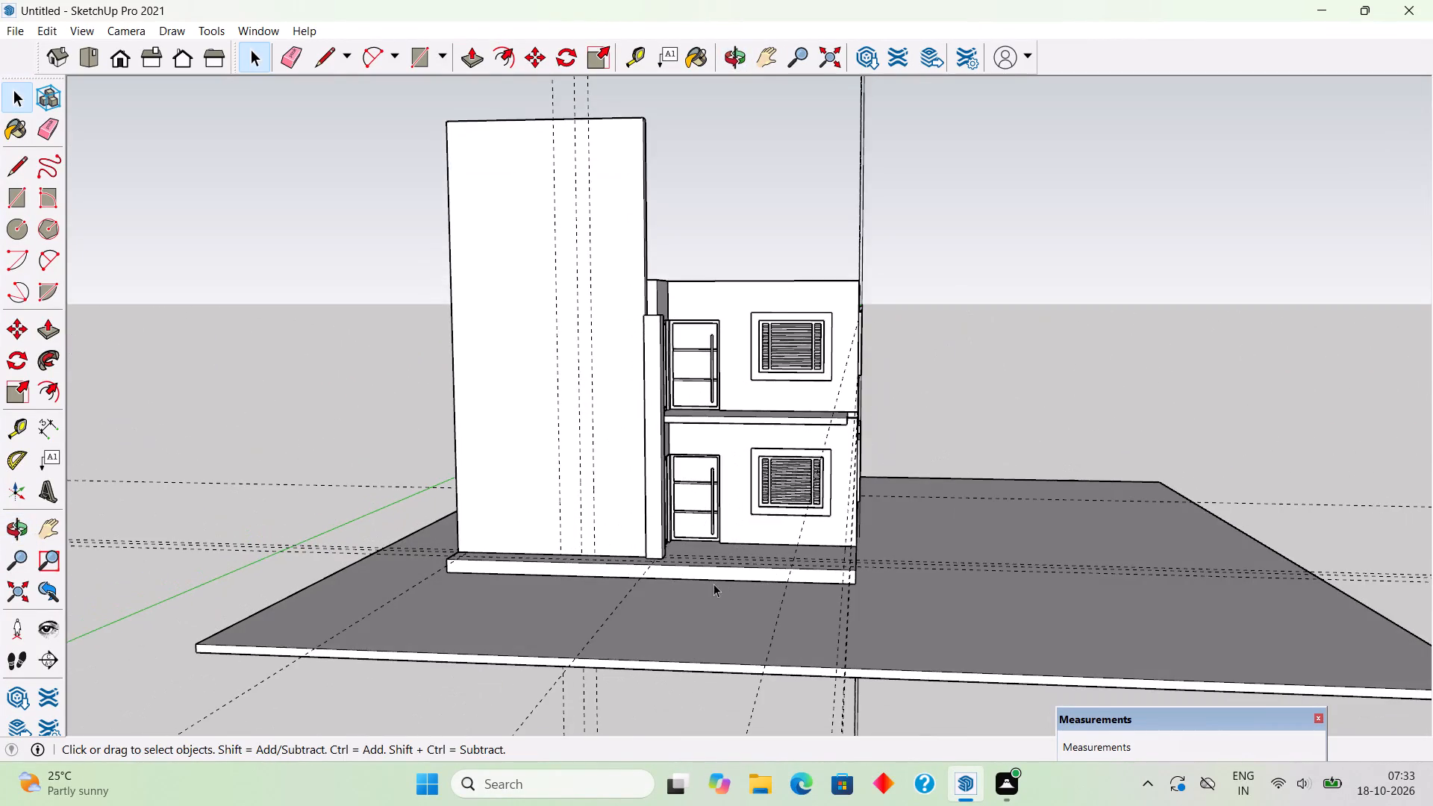
middle_click_drag(725, 584, 892, 584)
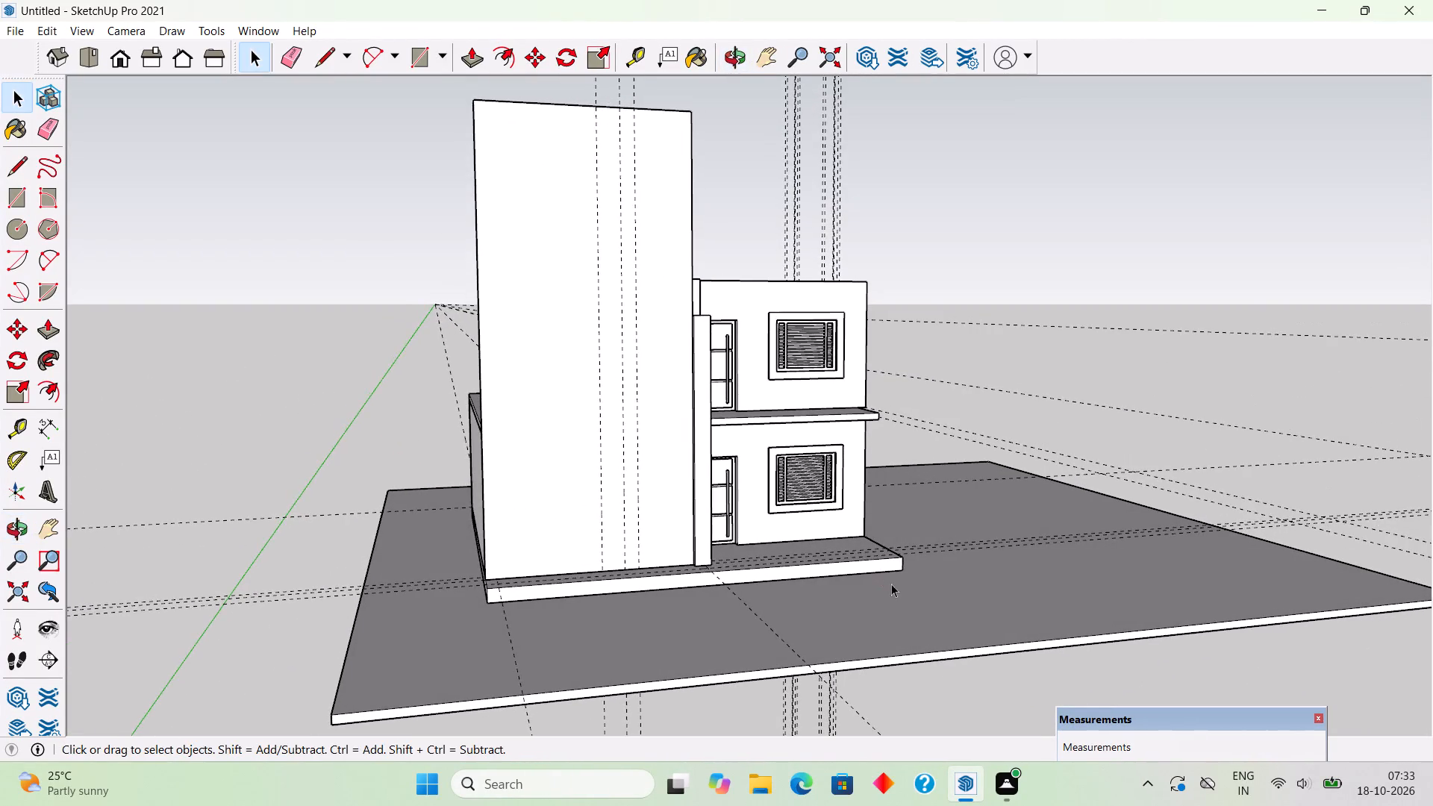
middle_click_drag(908, 437, 834, 456)
scroll(828, 453, "up", 2)
scroll(971, 549, "up", 1)
middle_click_drag(945, 542, 860, 484)
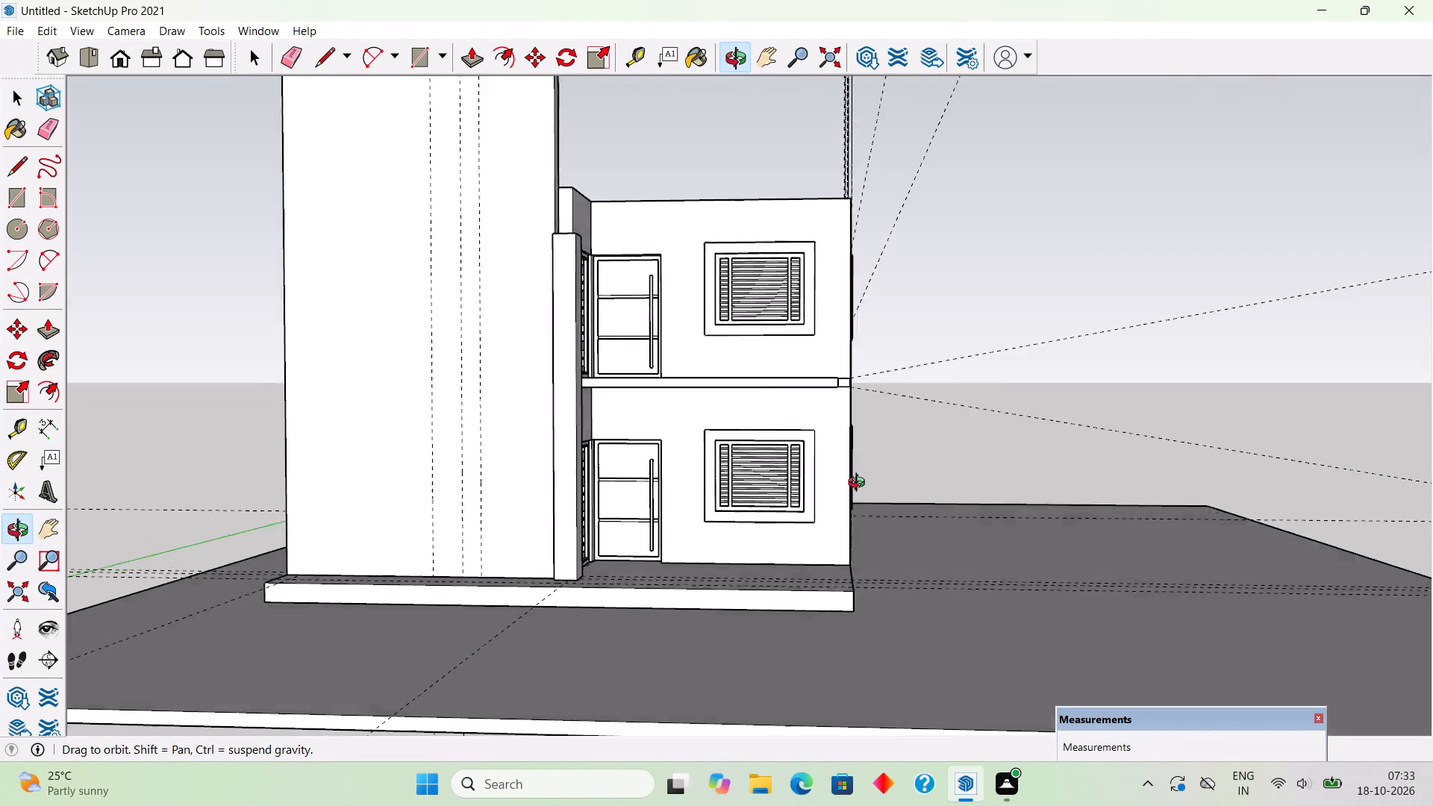
middle_click_drag(860, 484, 894, 598)
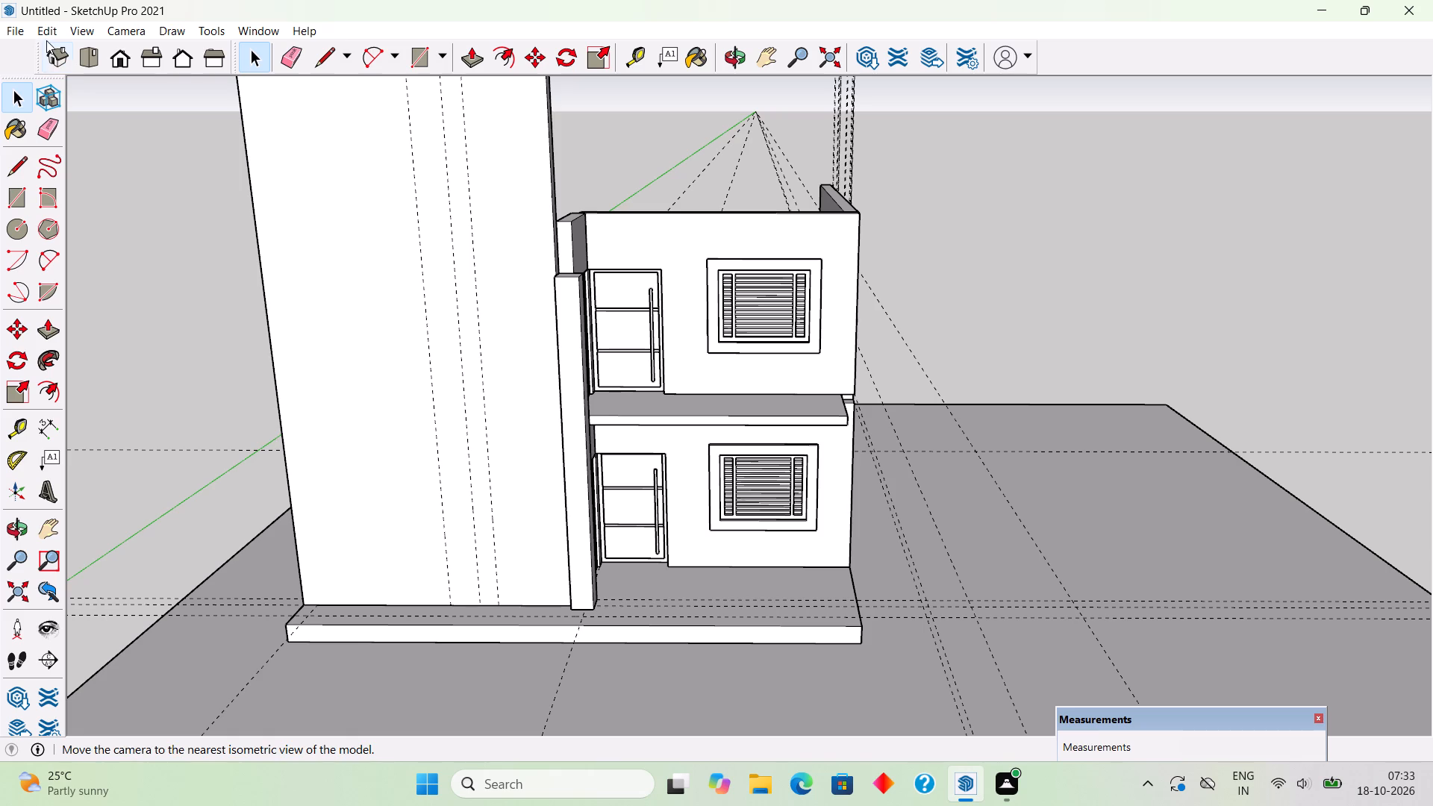
Delete all the guides from the model.
left_click(44, 31)
left_click(104, 193)
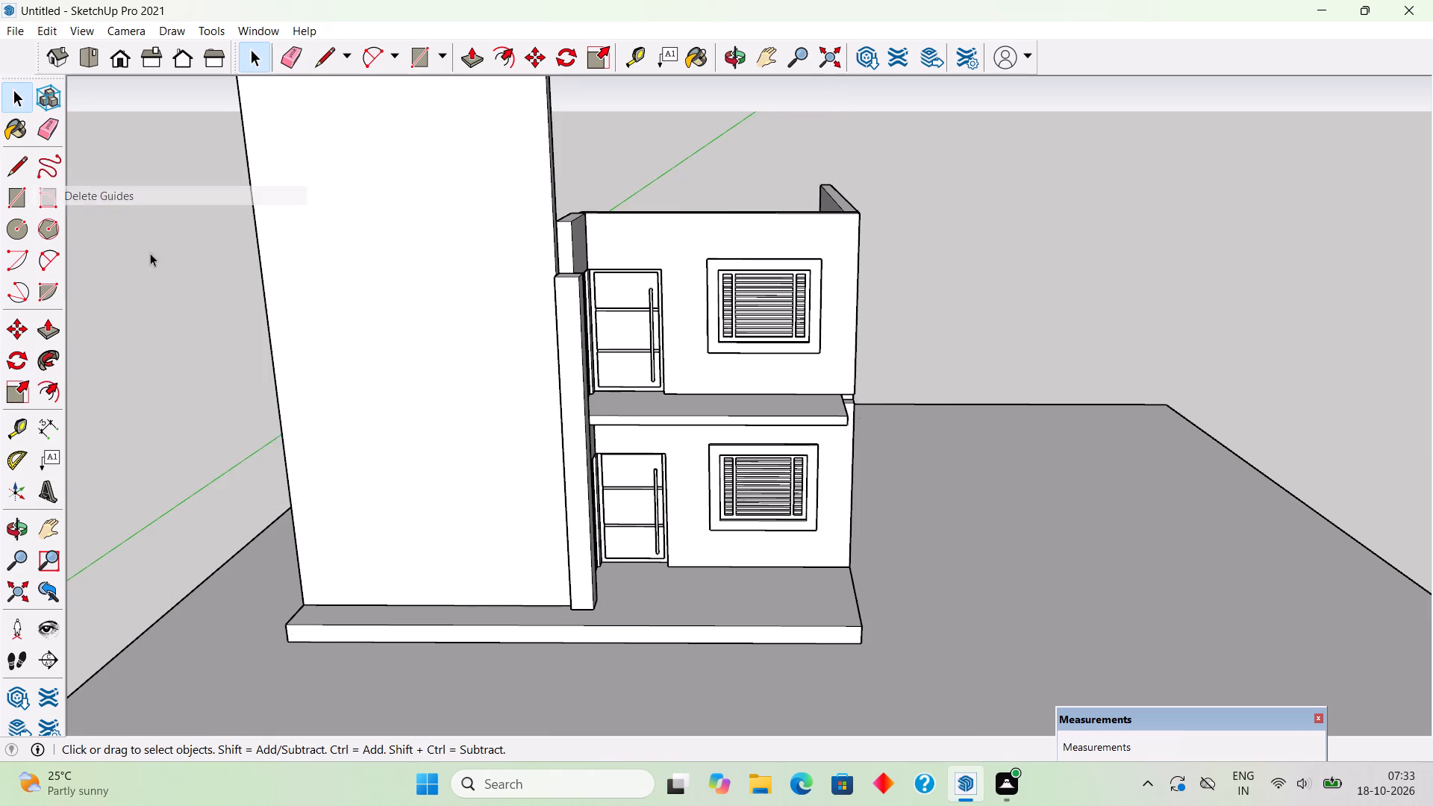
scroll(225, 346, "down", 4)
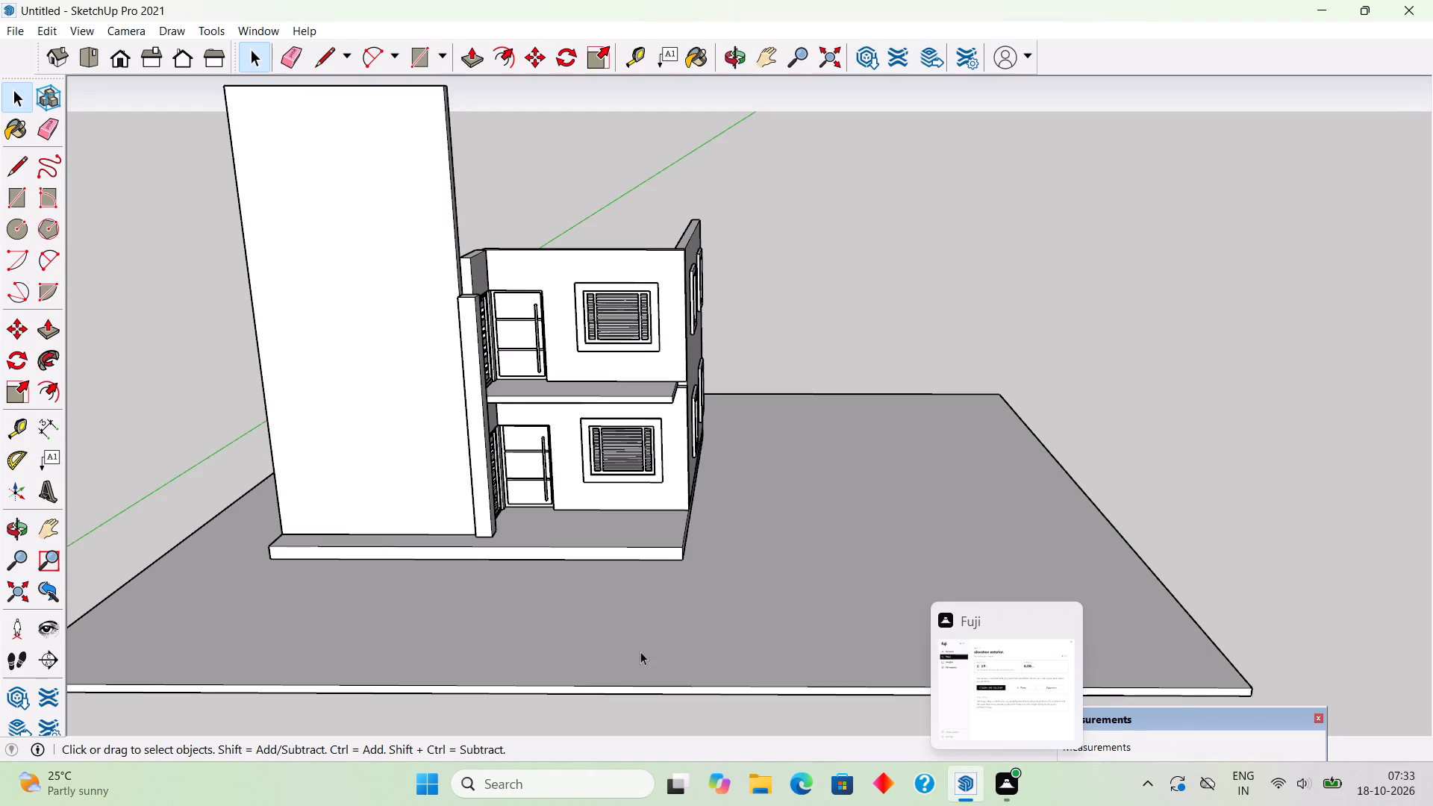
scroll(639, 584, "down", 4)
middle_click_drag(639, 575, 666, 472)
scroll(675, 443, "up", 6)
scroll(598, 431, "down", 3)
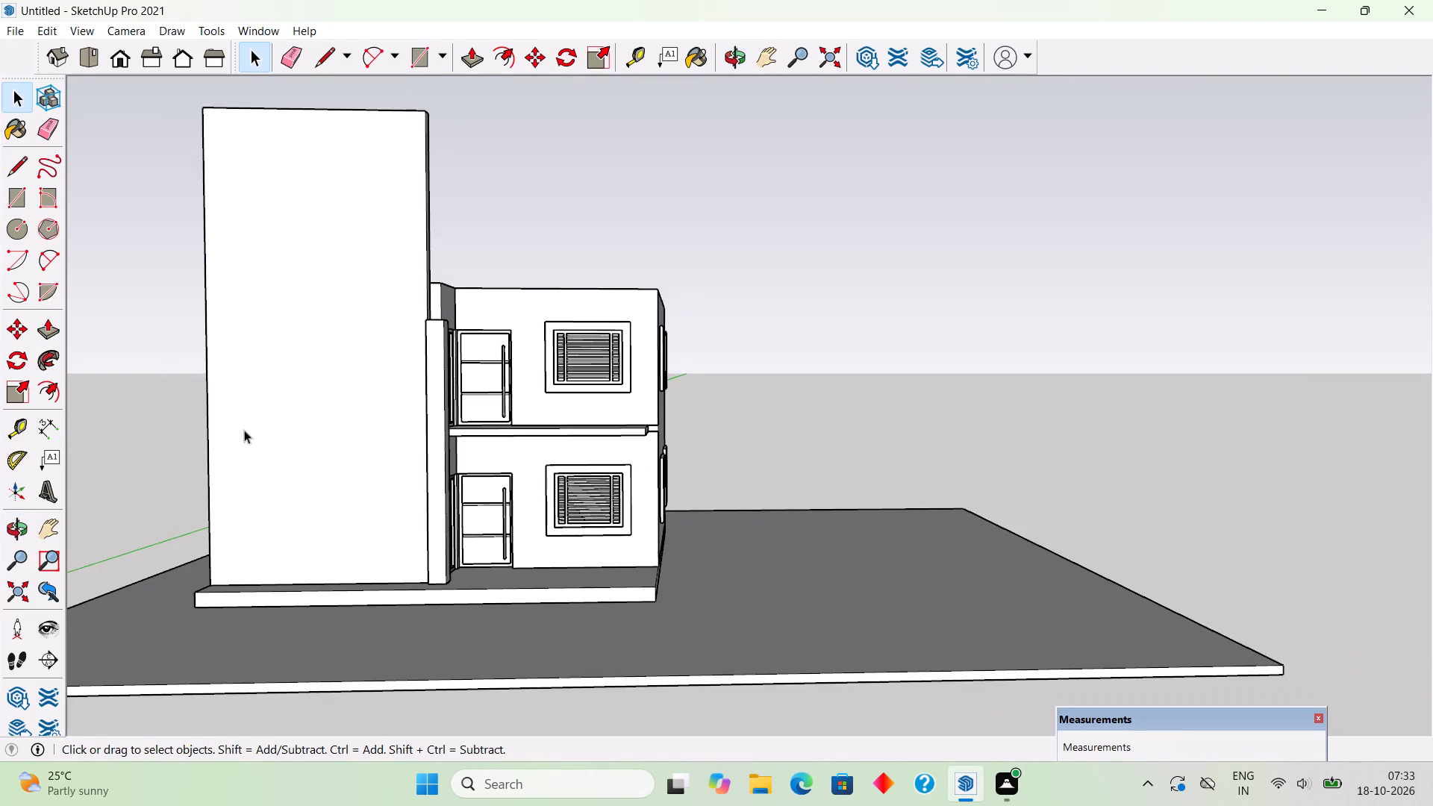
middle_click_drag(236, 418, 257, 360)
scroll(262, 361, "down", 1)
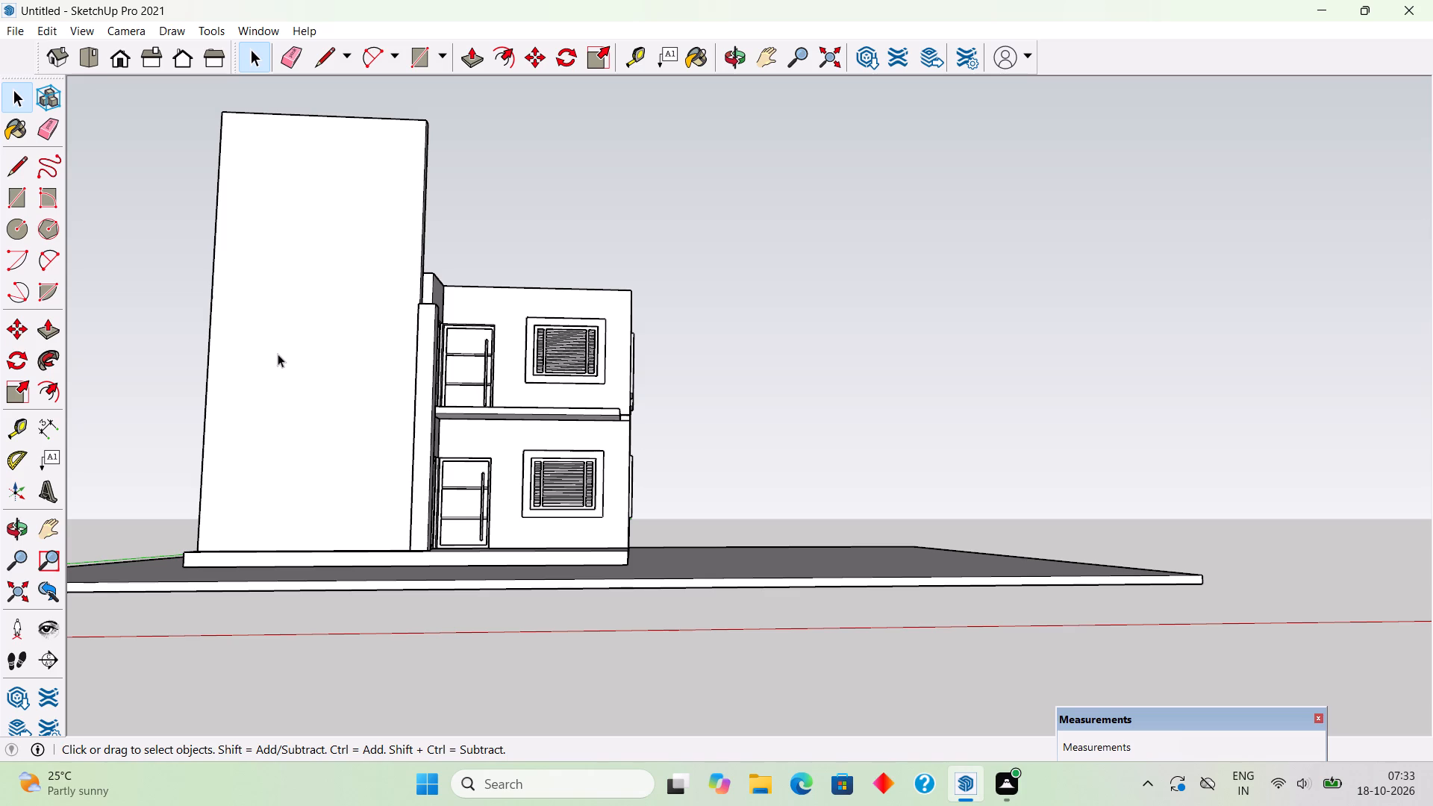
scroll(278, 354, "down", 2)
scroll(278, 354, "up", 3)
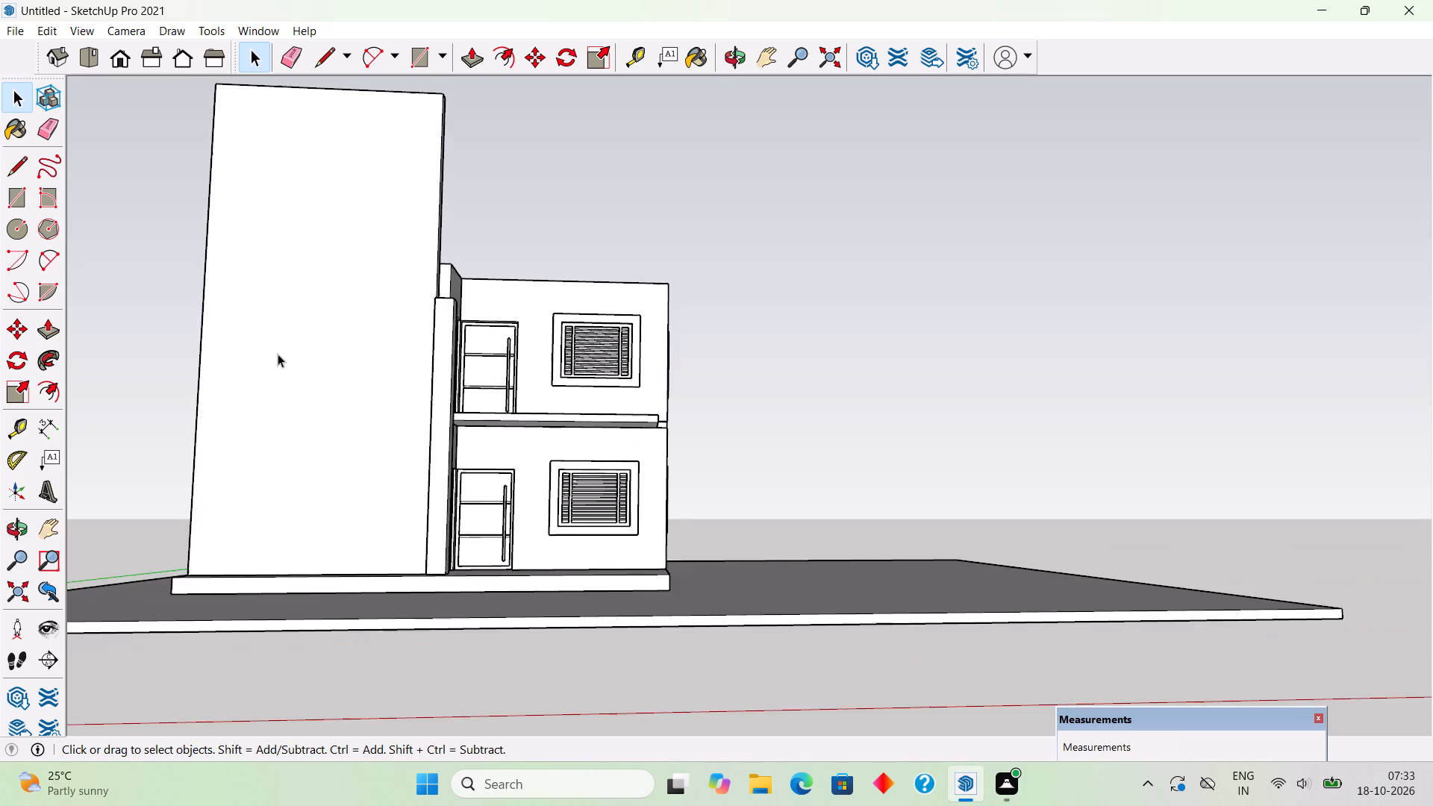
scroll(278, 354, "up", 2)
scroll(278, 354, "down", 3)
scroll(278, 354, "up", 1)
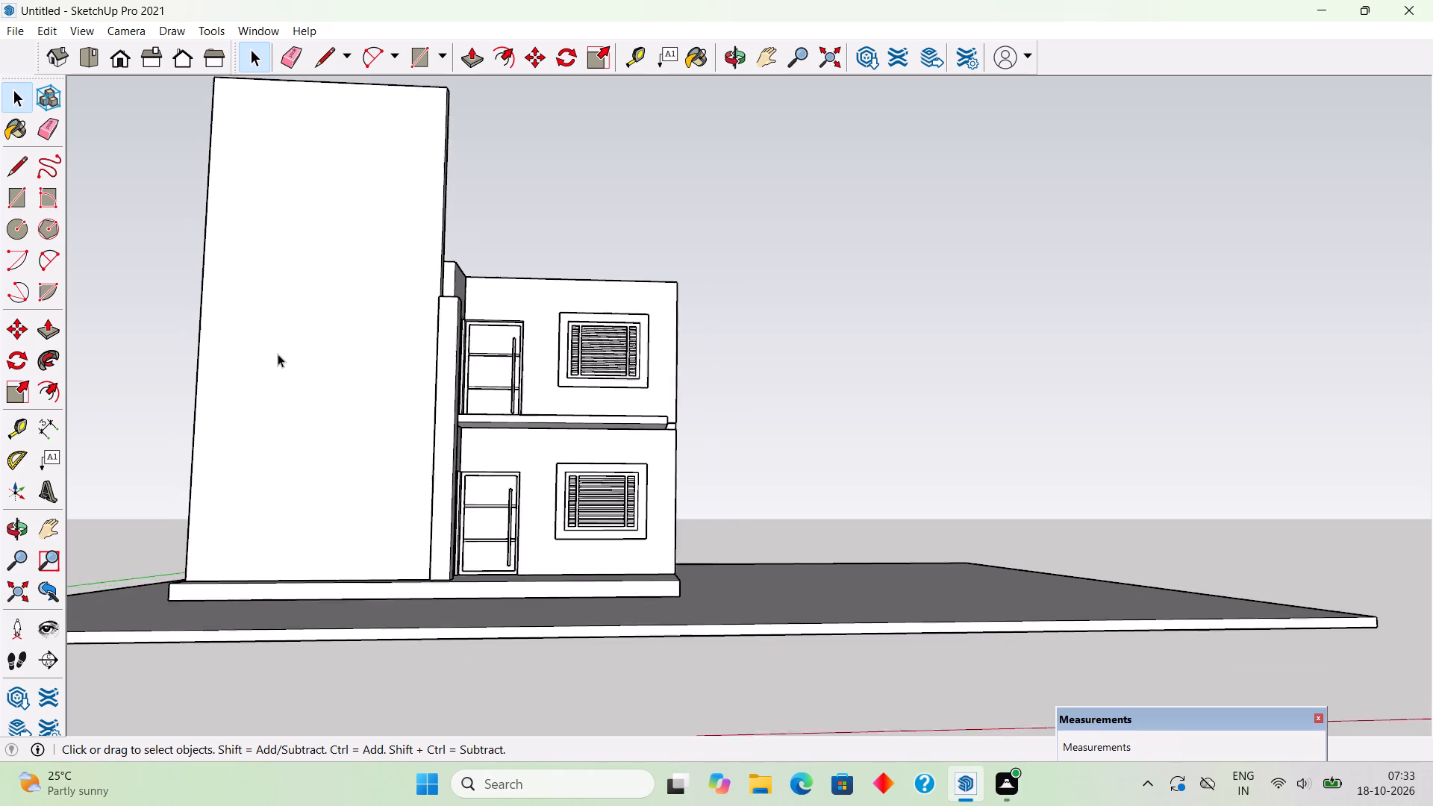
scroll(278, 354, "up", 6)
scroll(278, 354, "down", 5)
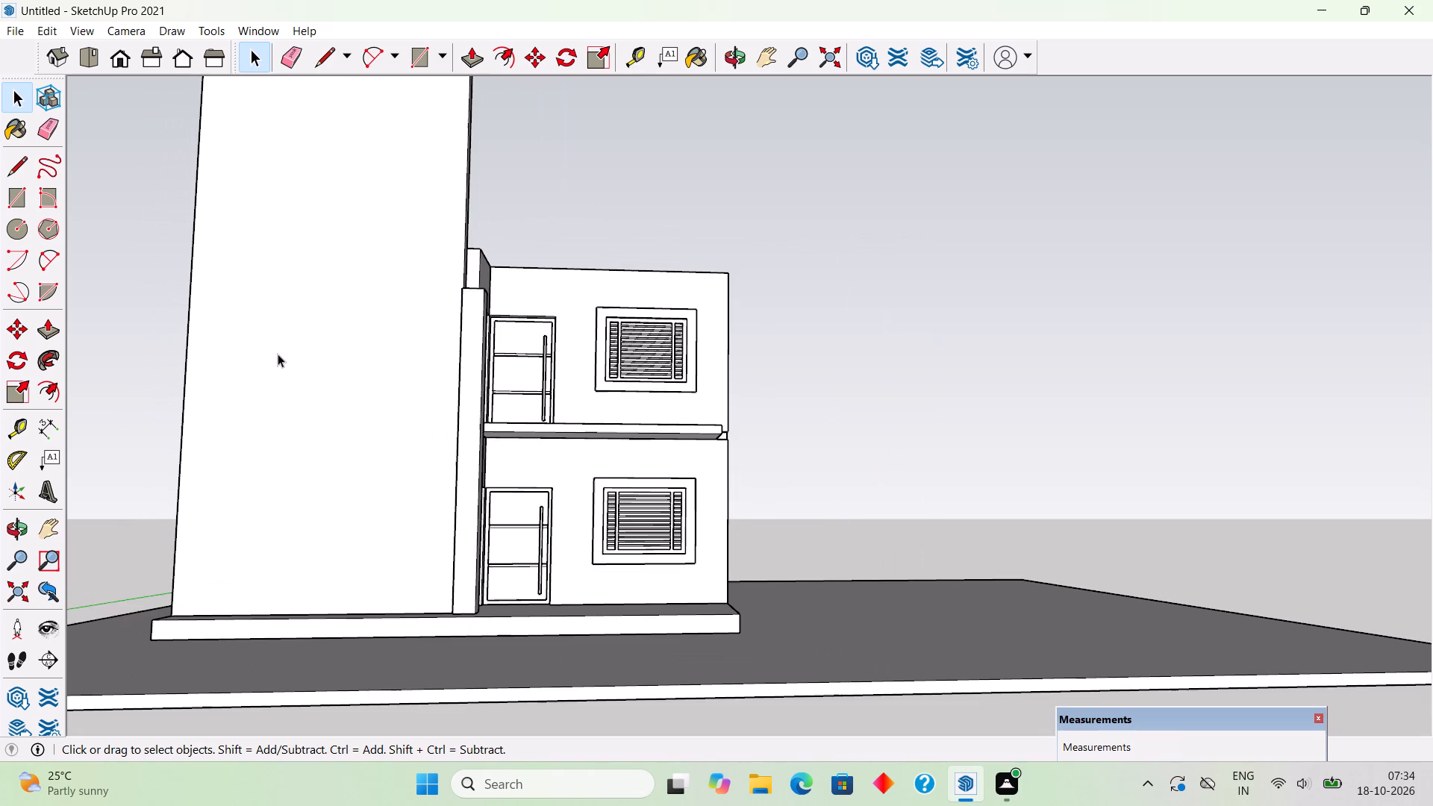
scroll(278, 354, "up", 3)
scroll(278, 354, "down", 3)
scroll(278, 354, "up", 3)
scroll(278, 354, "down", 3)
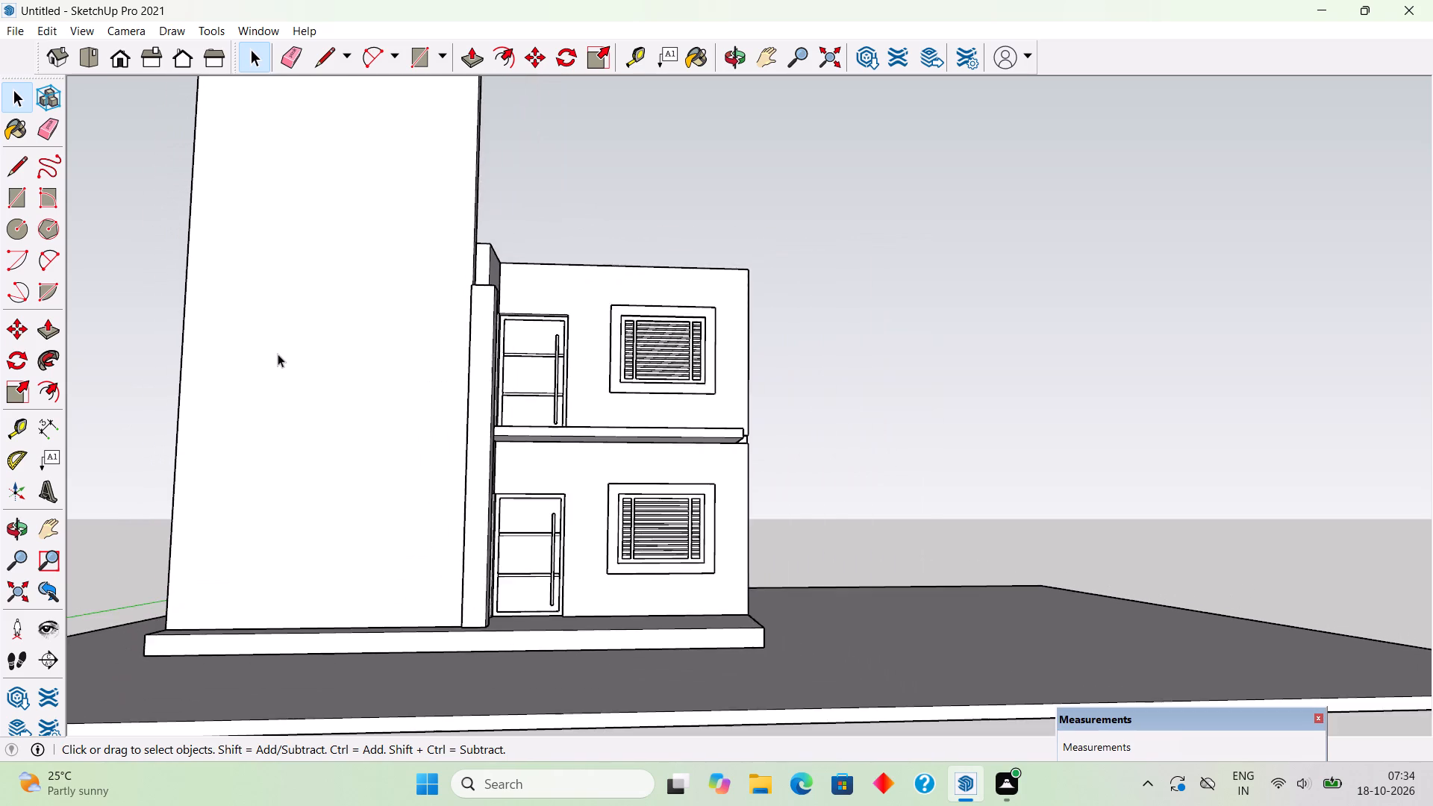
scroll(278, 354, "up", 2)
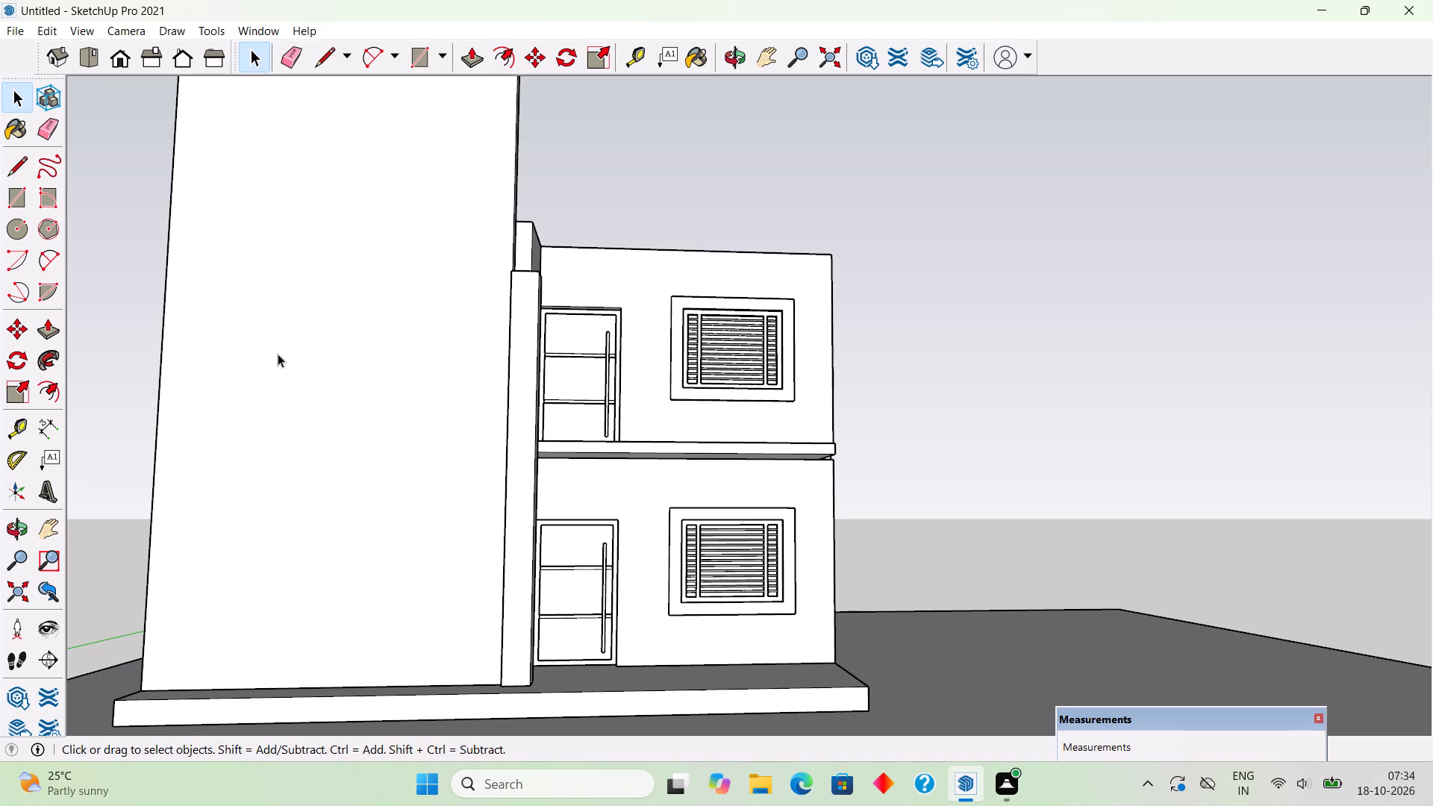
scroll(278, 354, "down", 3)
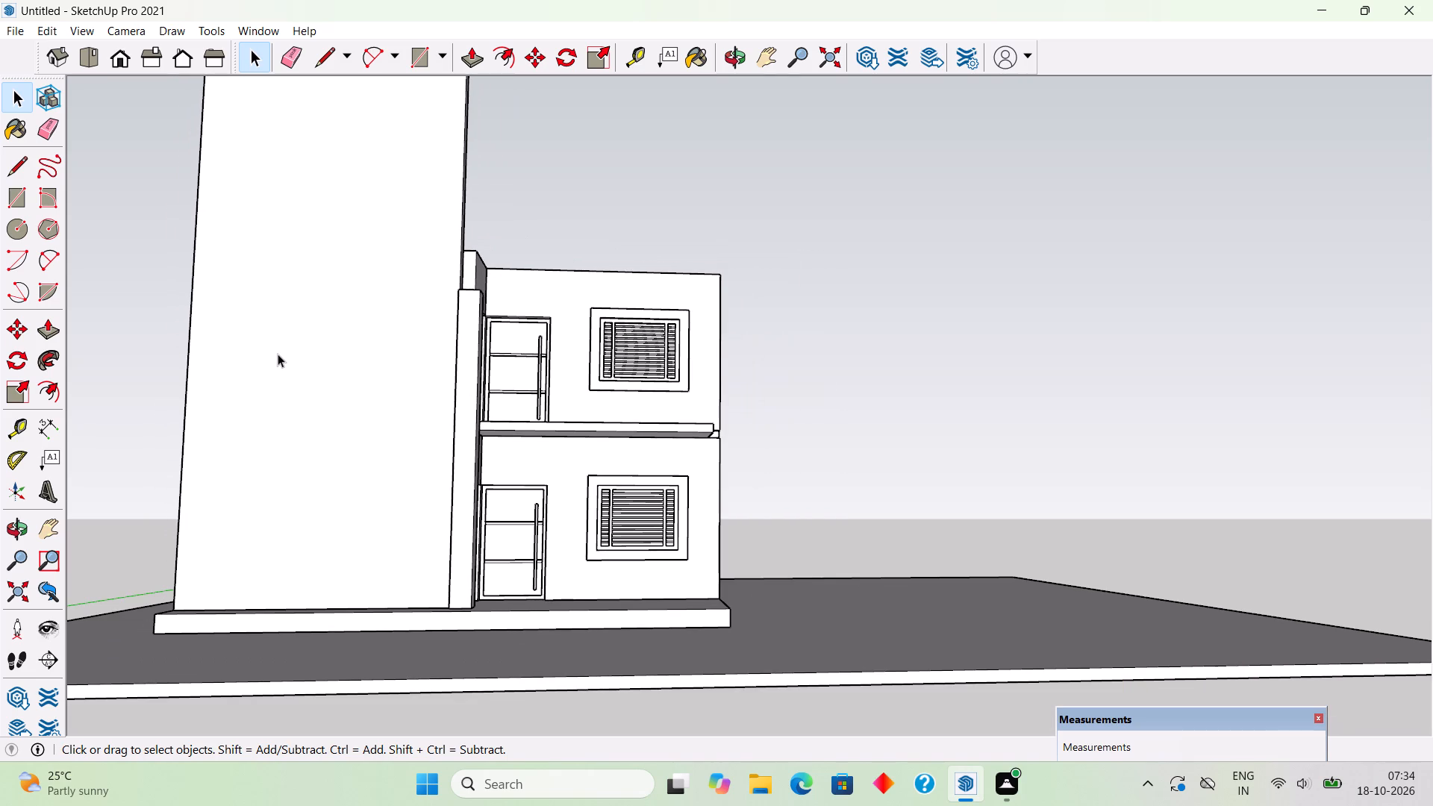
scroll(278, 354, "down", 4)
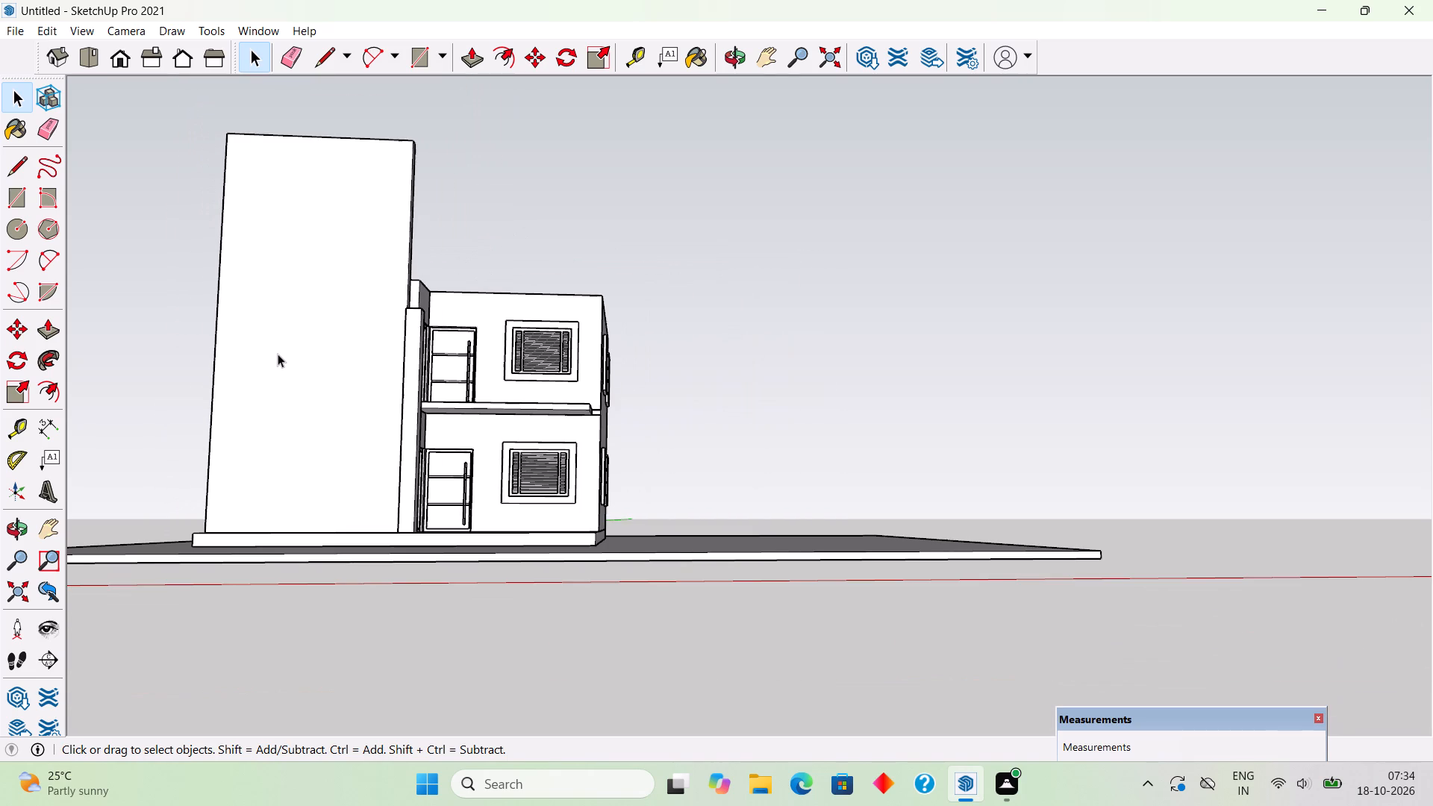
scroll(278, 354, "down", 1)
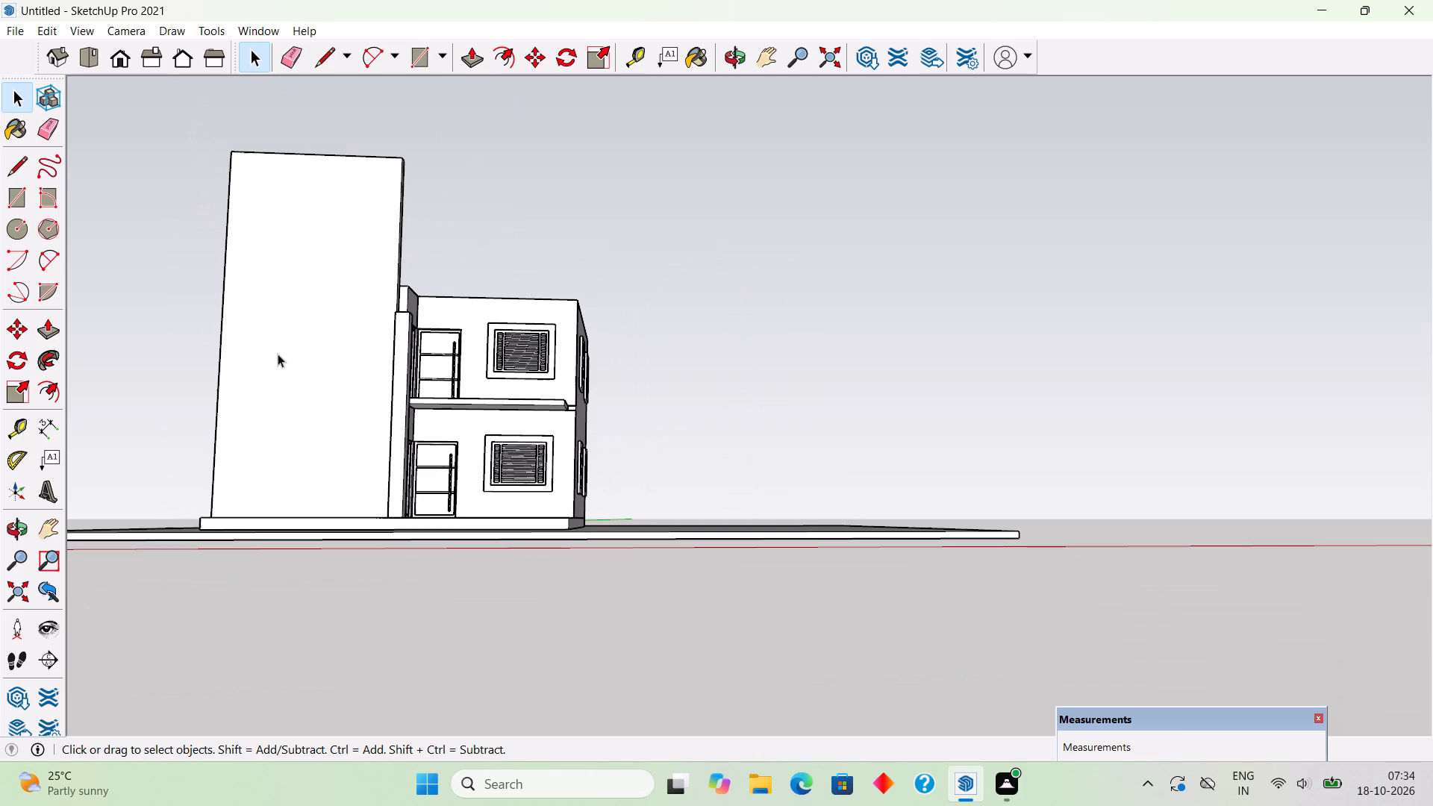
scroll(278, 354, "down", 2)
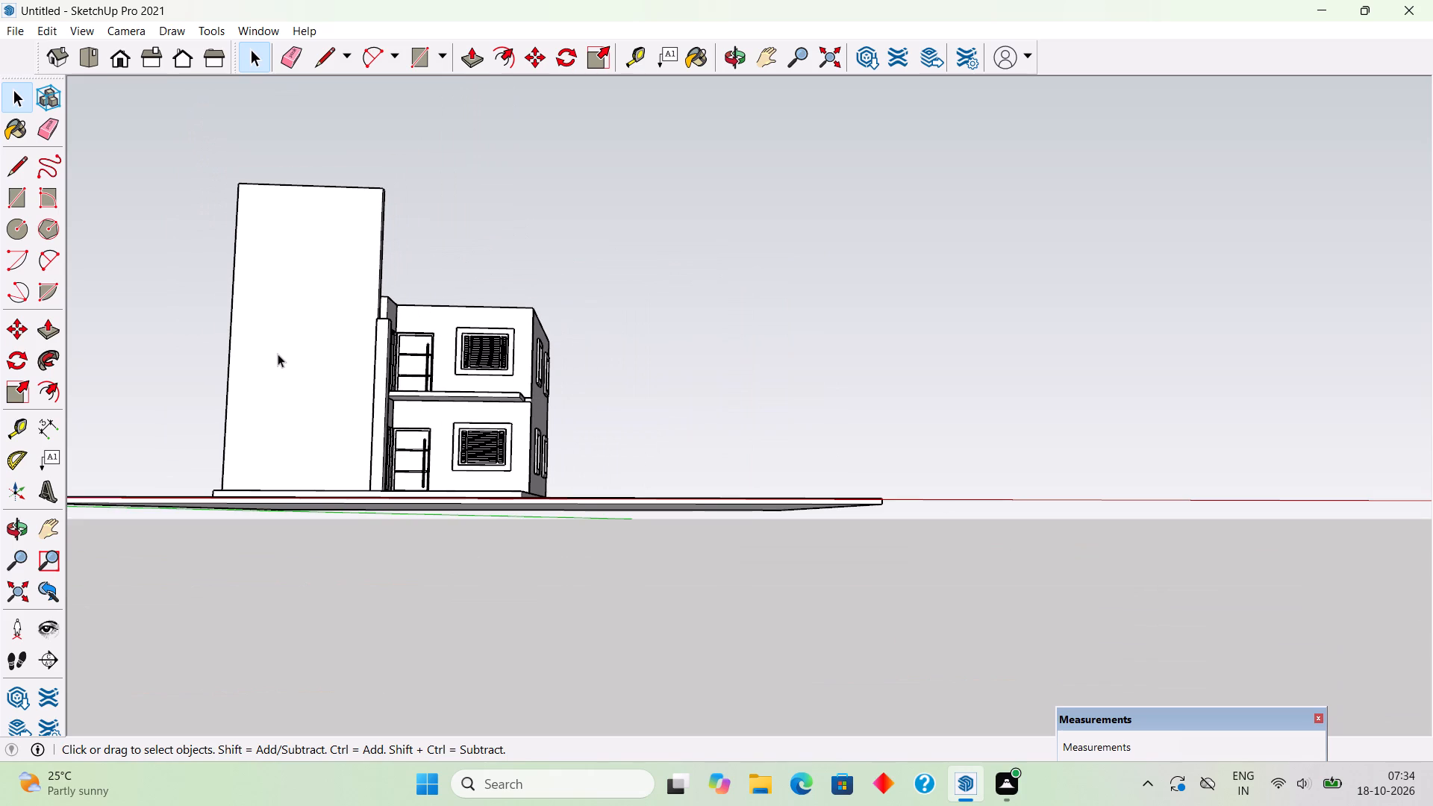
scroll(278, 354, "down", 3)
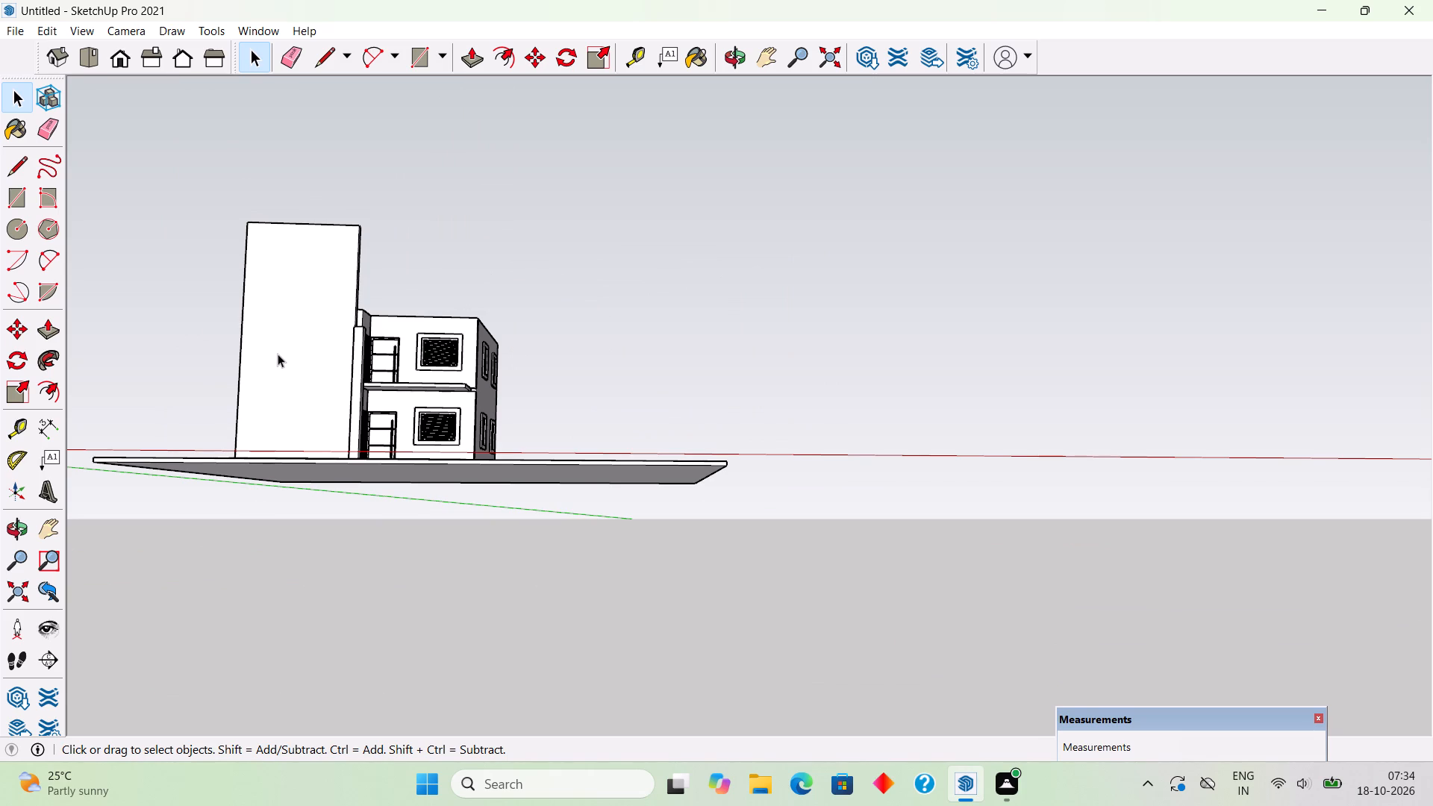
Place a guide line 9" in from the rear edge of the upper floor, parallel to that edge.
middle_click(278, 354)
scroll(296, 348, "down", 5)
middle_click_drag(299, 357, 422, 526)
scroll(297, 423, "up", 4)
middle_click_drag(254, 466, 330, 460)
scroll(300, 461, "up", 6)
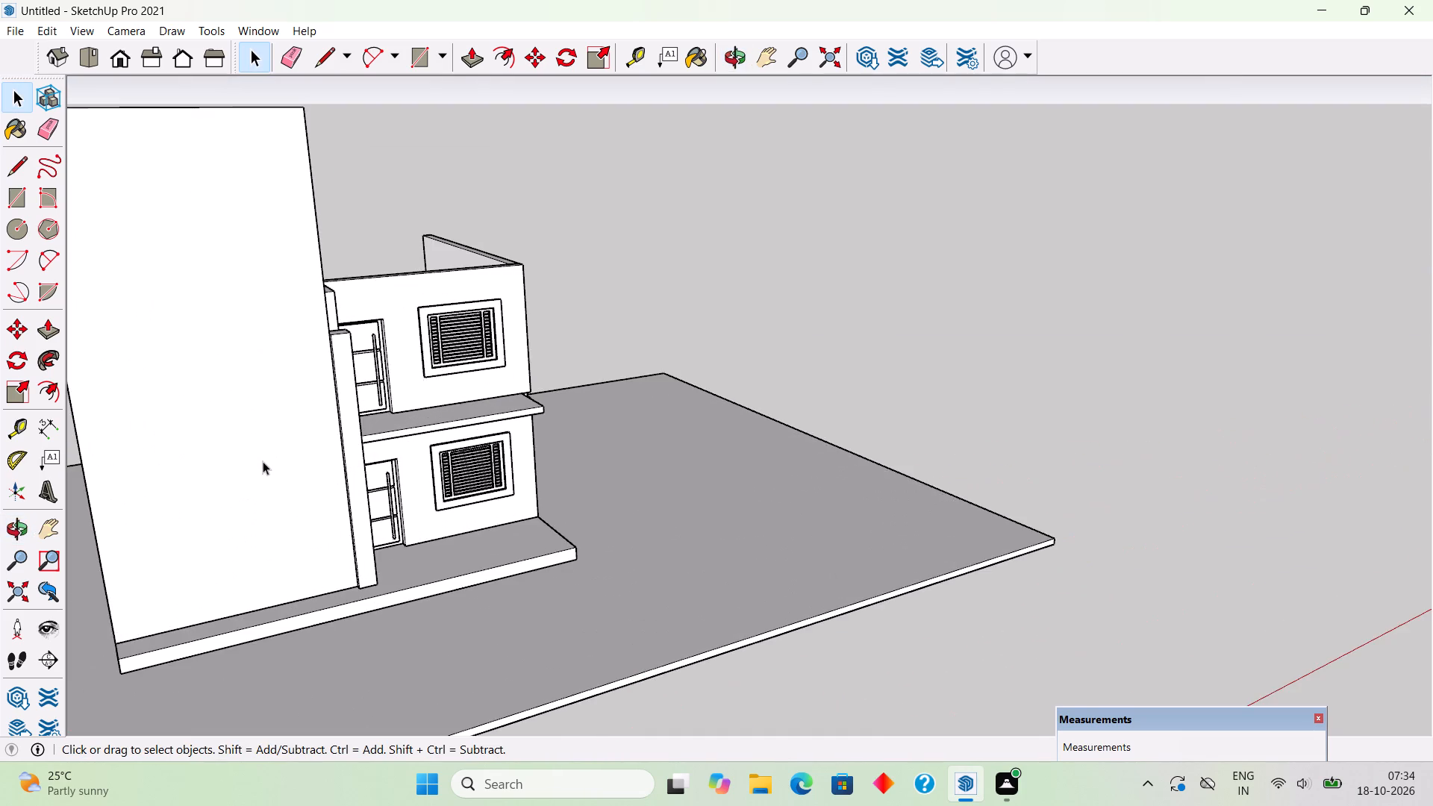
scroll(263, 461, "down", 5)
middle_click_drag(146, 464, 625, 548)
scroll(625, 548, "down", 1)
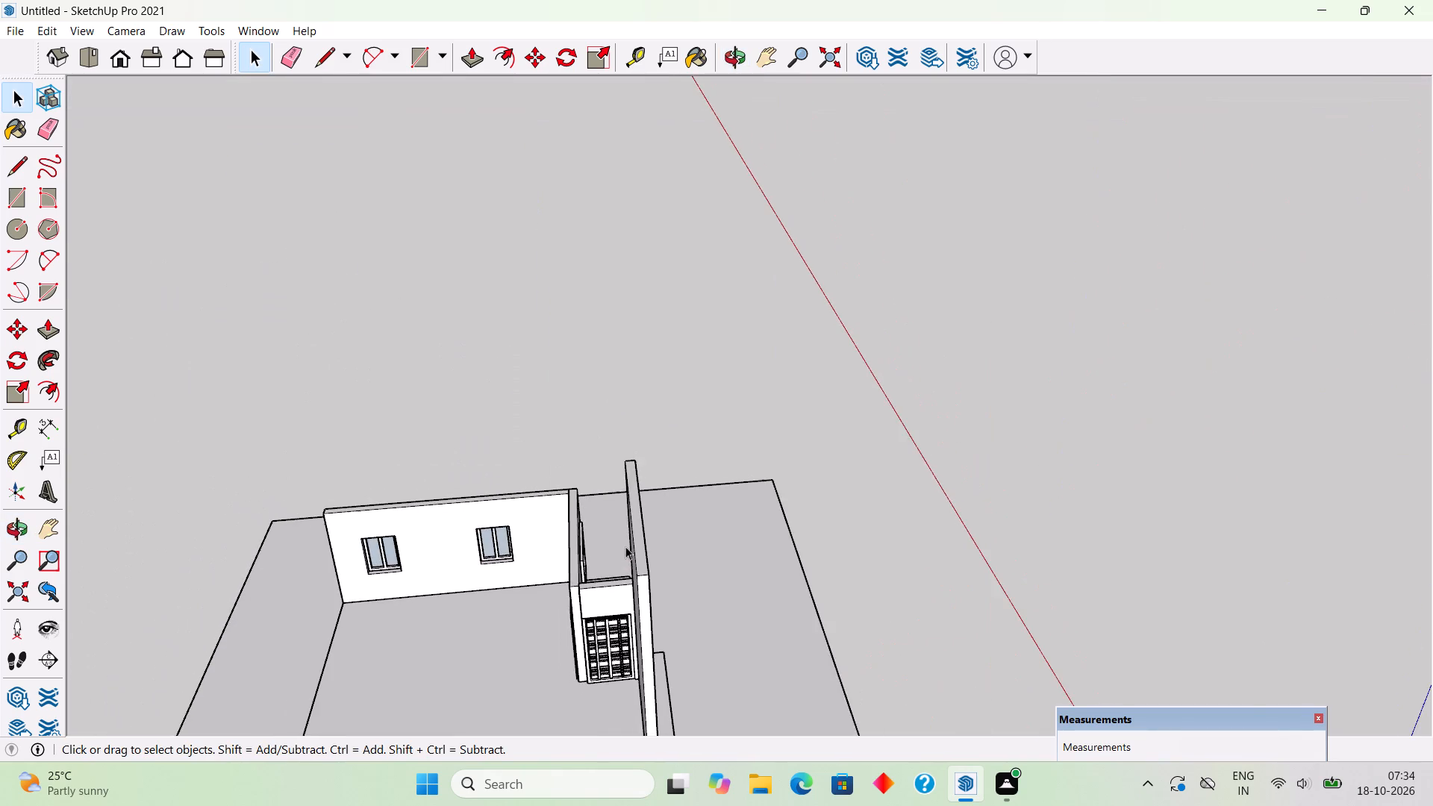
scroll(620, 531, "down", 3)
middle_click_drag(632, 563, 754, 456)
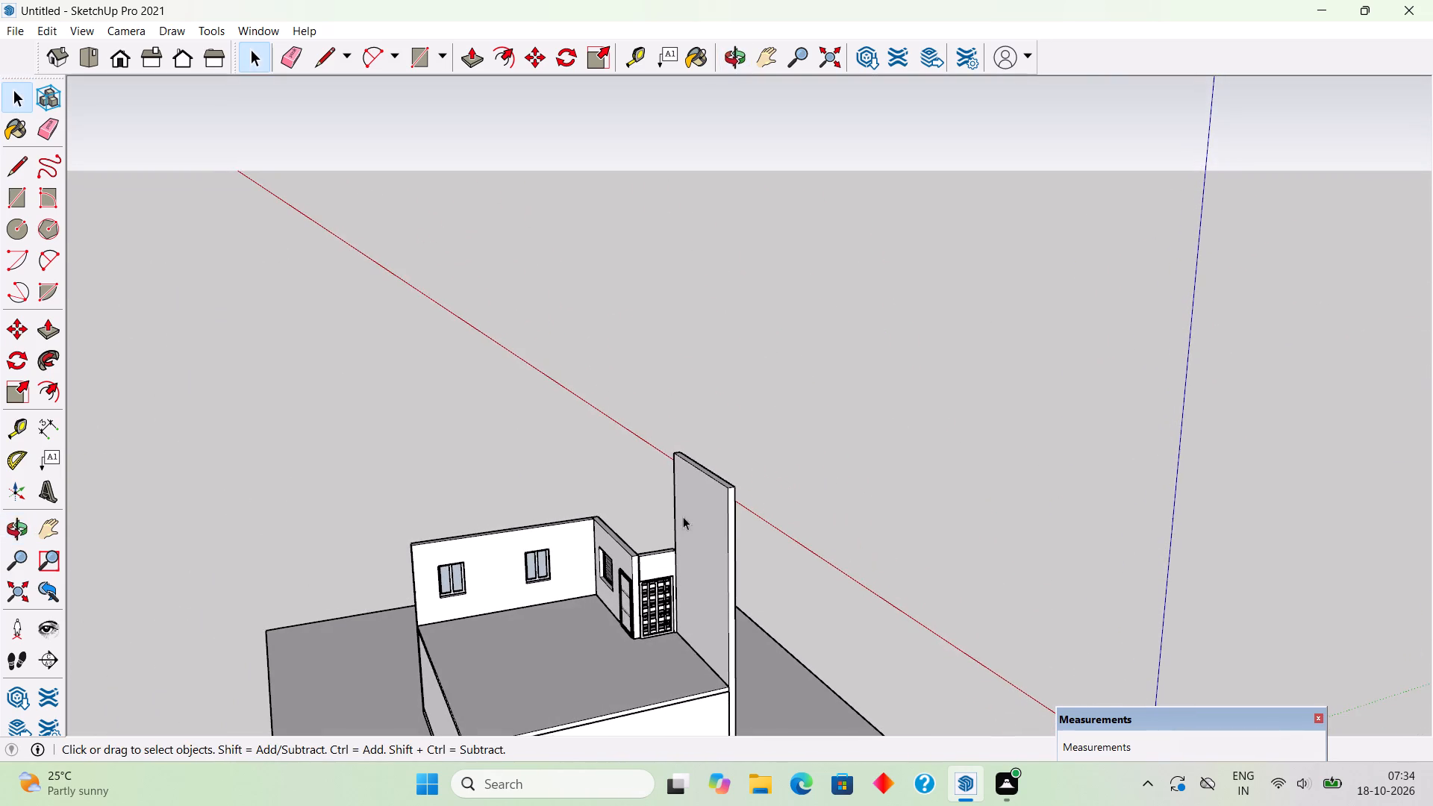
scroll(607, 531, "down", 4)
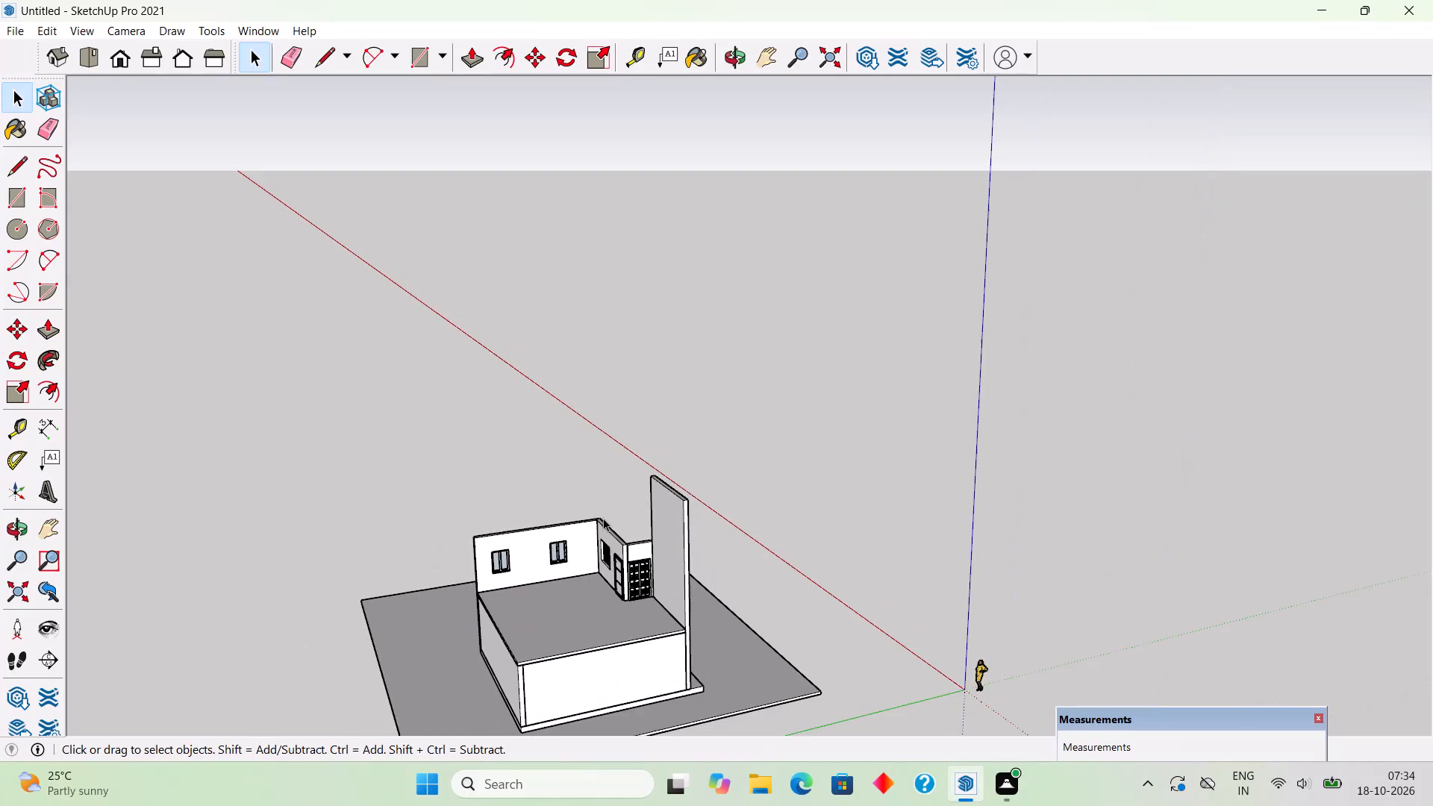
middle_click_drag(603, 578, 607, 657)
scroll(608, 707, "up", 9)
middle_click_drag(631, 553, 641, 626)
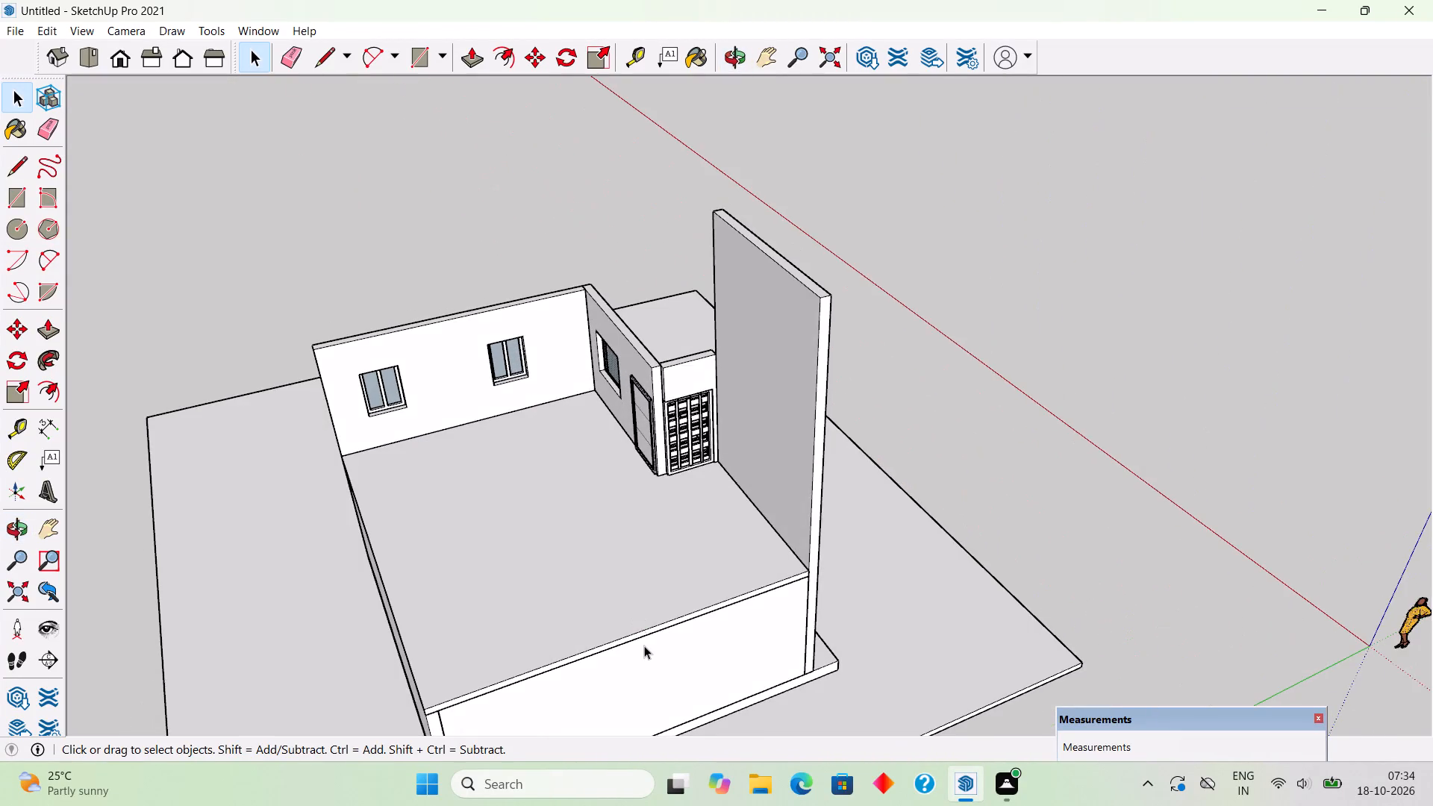
scroll(644, 653, "up", 3)
key("t")
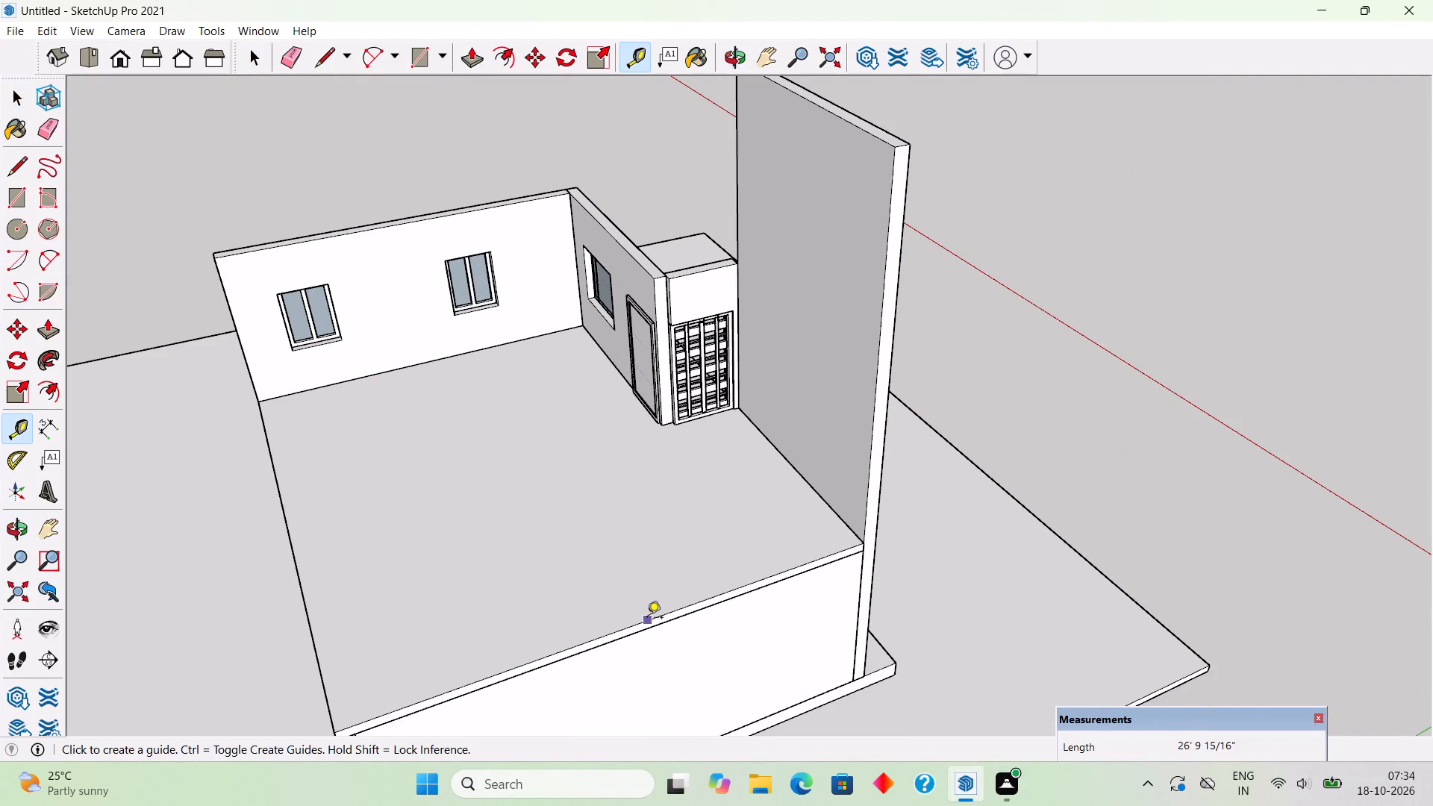
left_click(647, 619)
type("9\"")
key("Return")
Draw a rectangle 9" by about 26' 10" between the guide and the upper floor's rear edge, ending at the tall wall.
key("r")
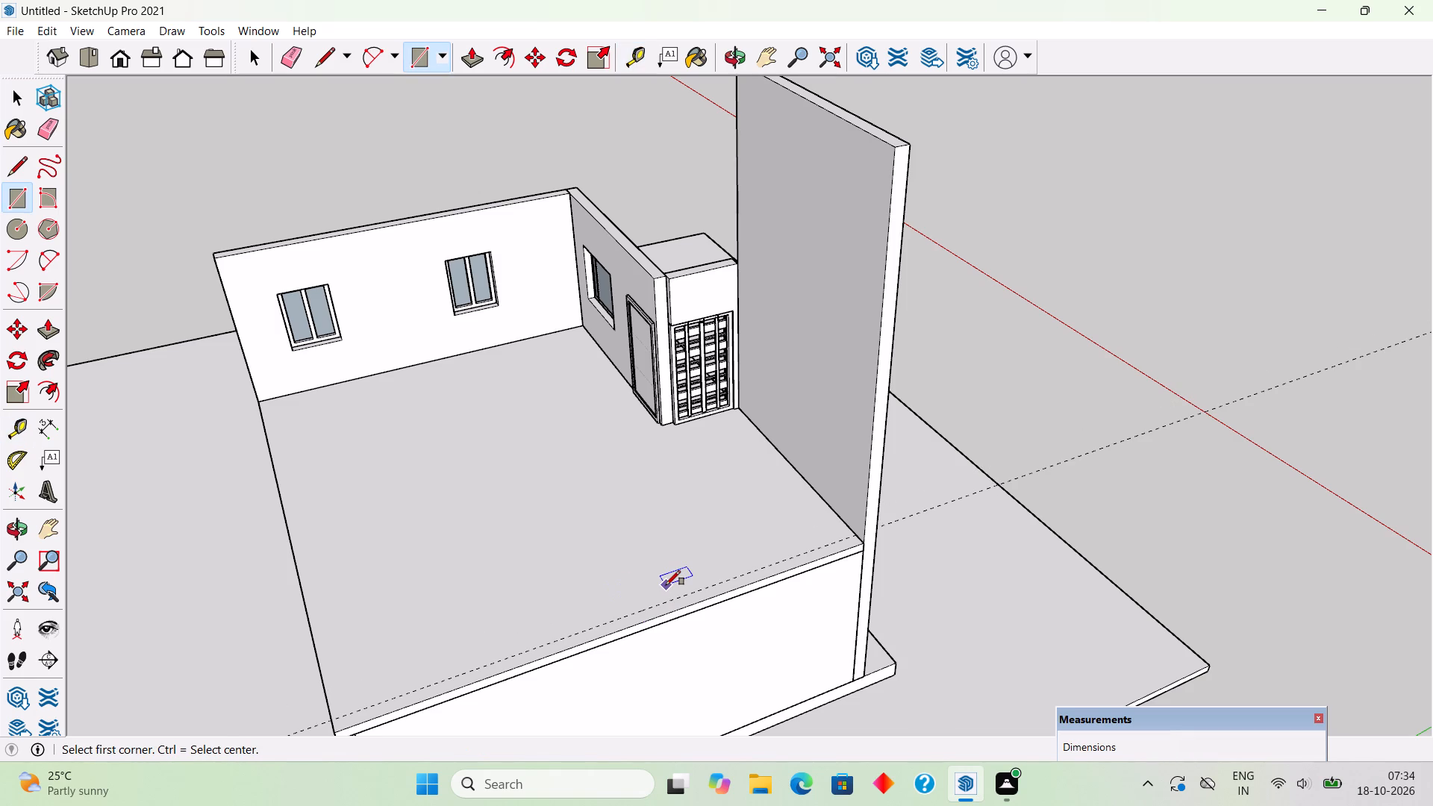
left_click(329, 718)
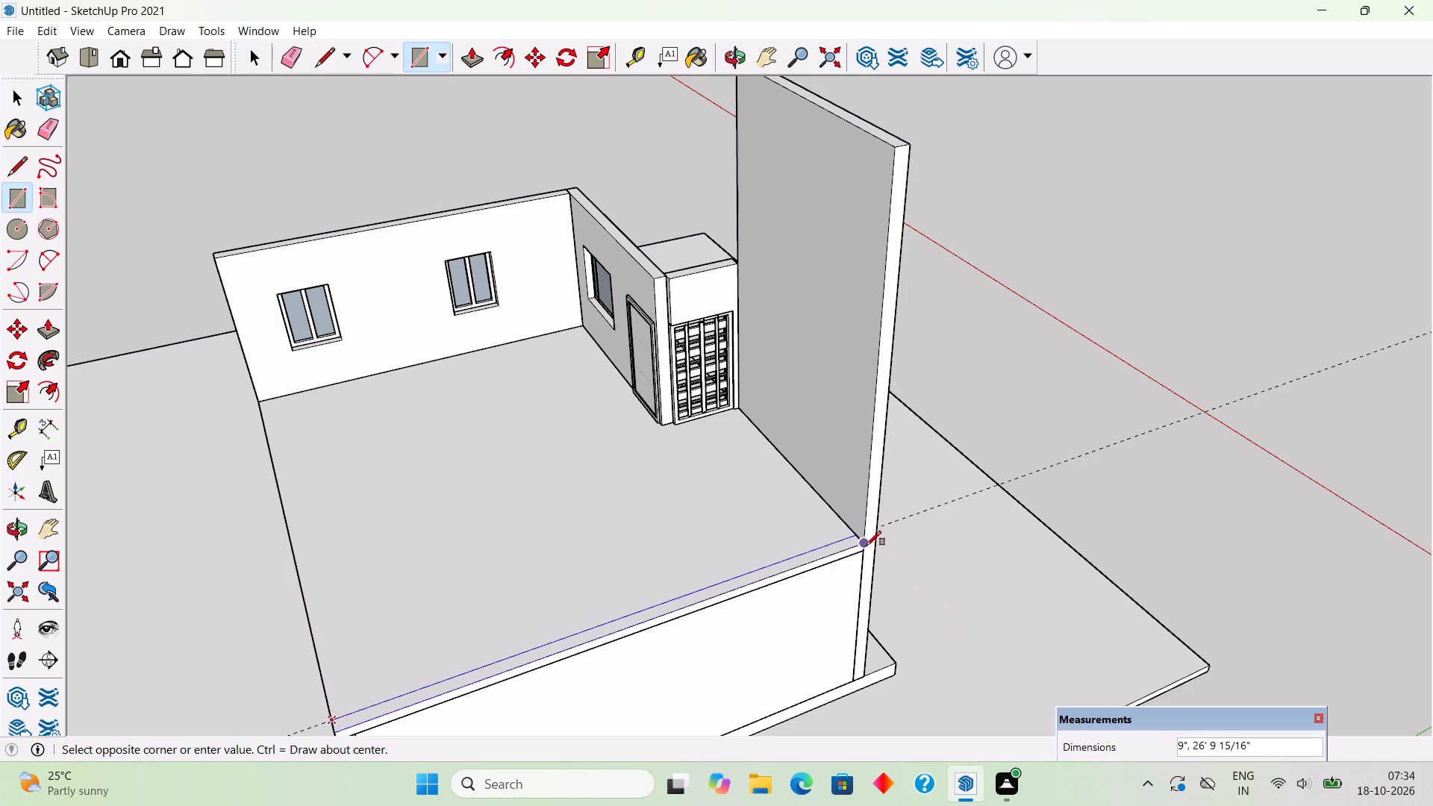
left_click(867, 545)
Extrude the 9" strip beside the tall wall up 10' to form an upper-floor wall and make it a group.
key("p")
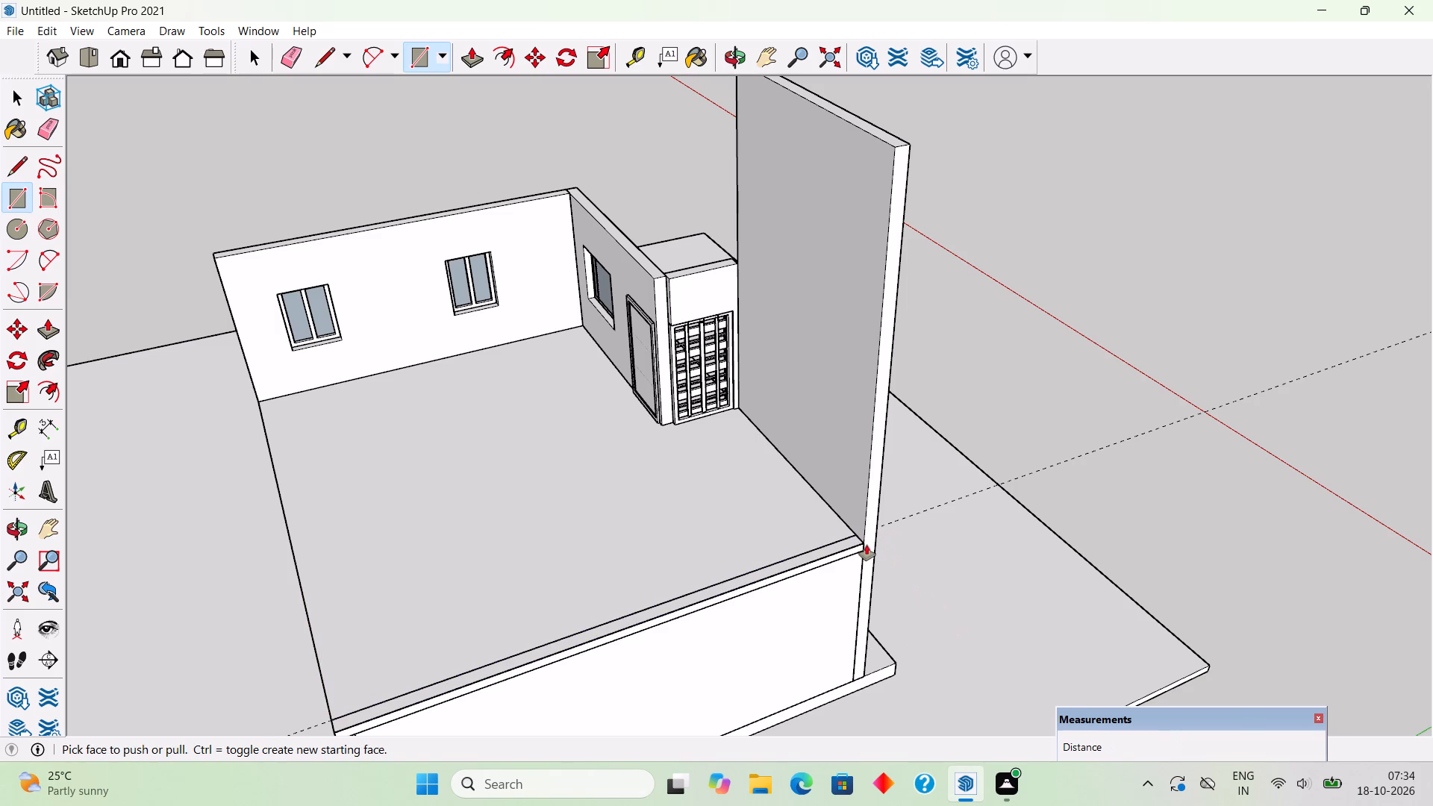
left_click(828, 549)
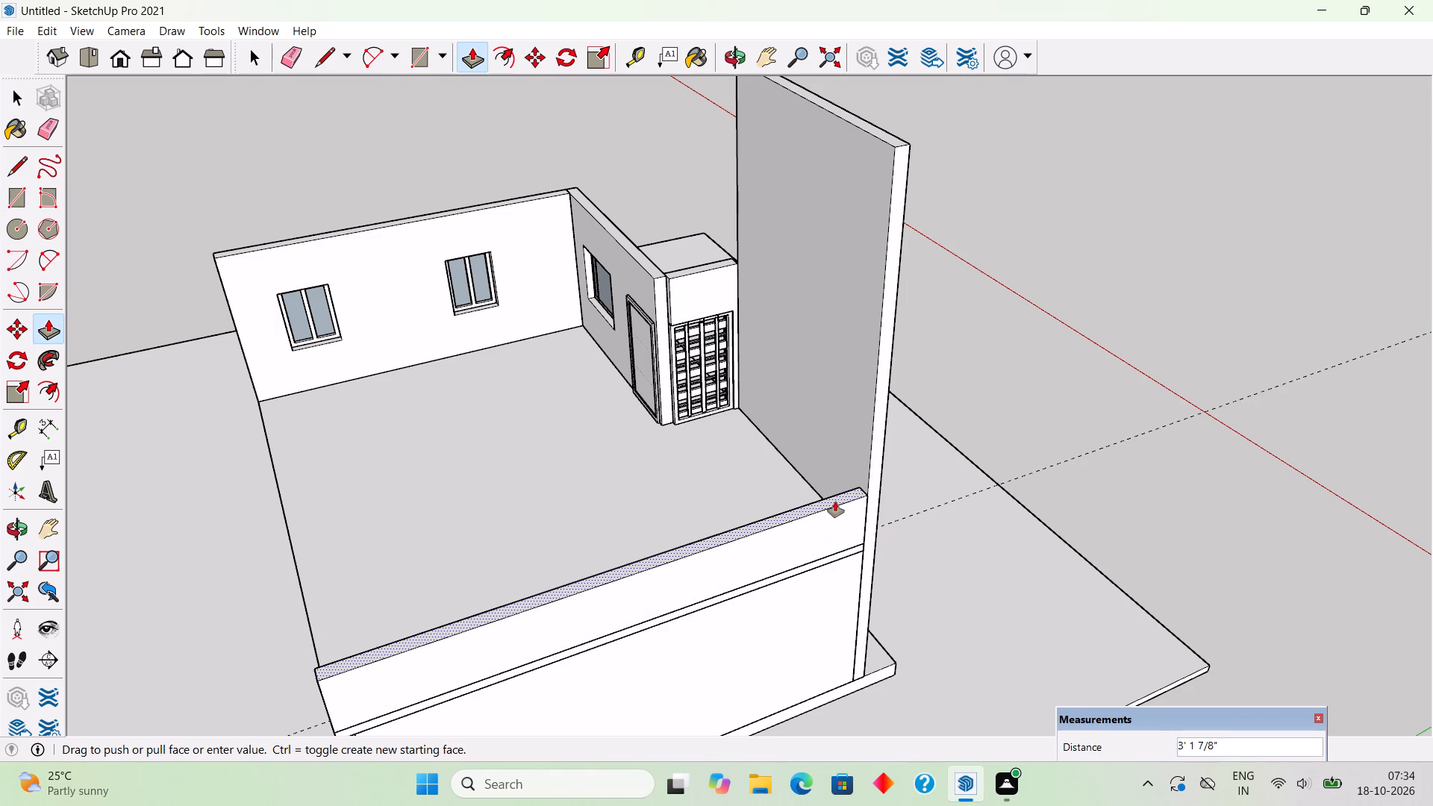
type("10'")
key("Return")
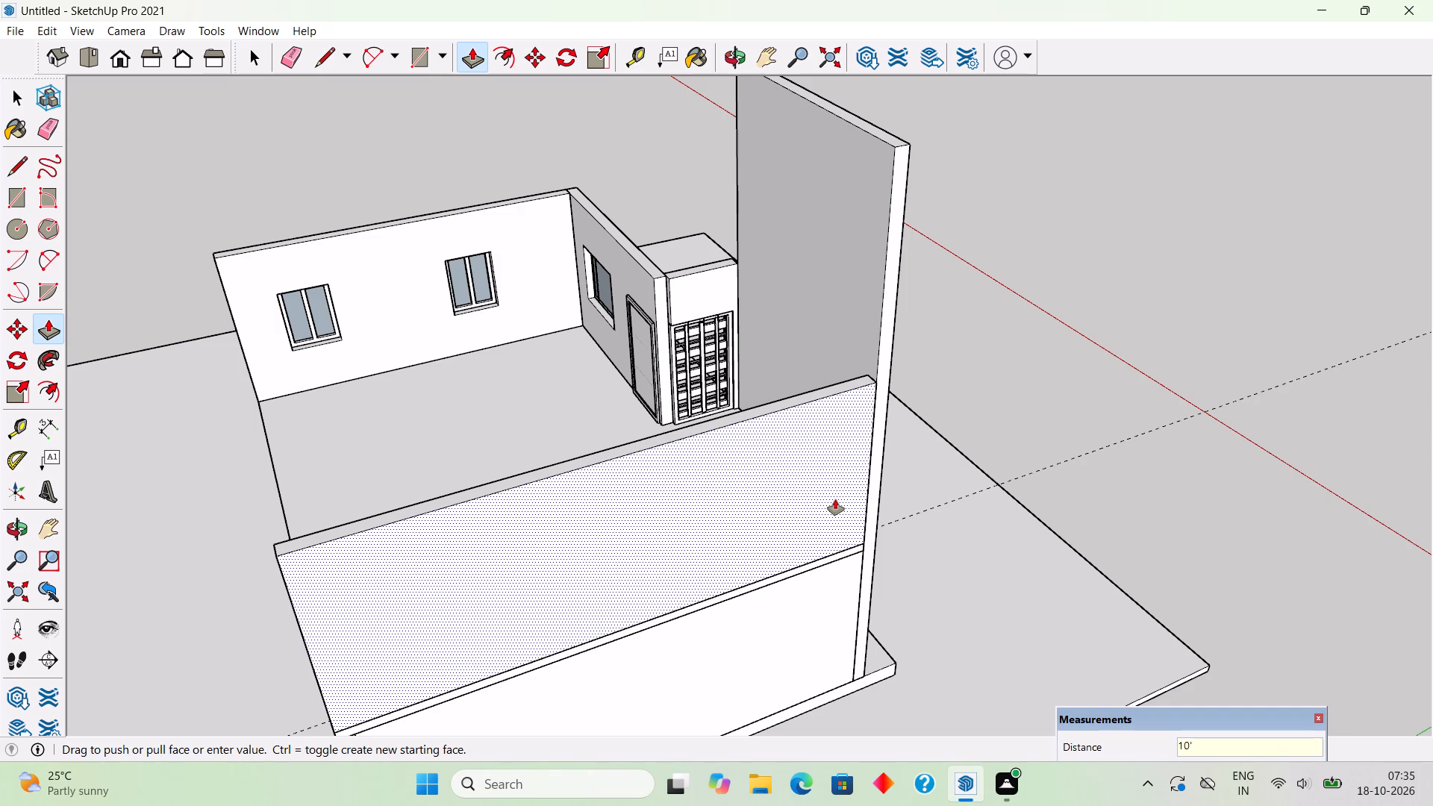
key("space")
triple_click(835, 499)
right_click(835, 499)
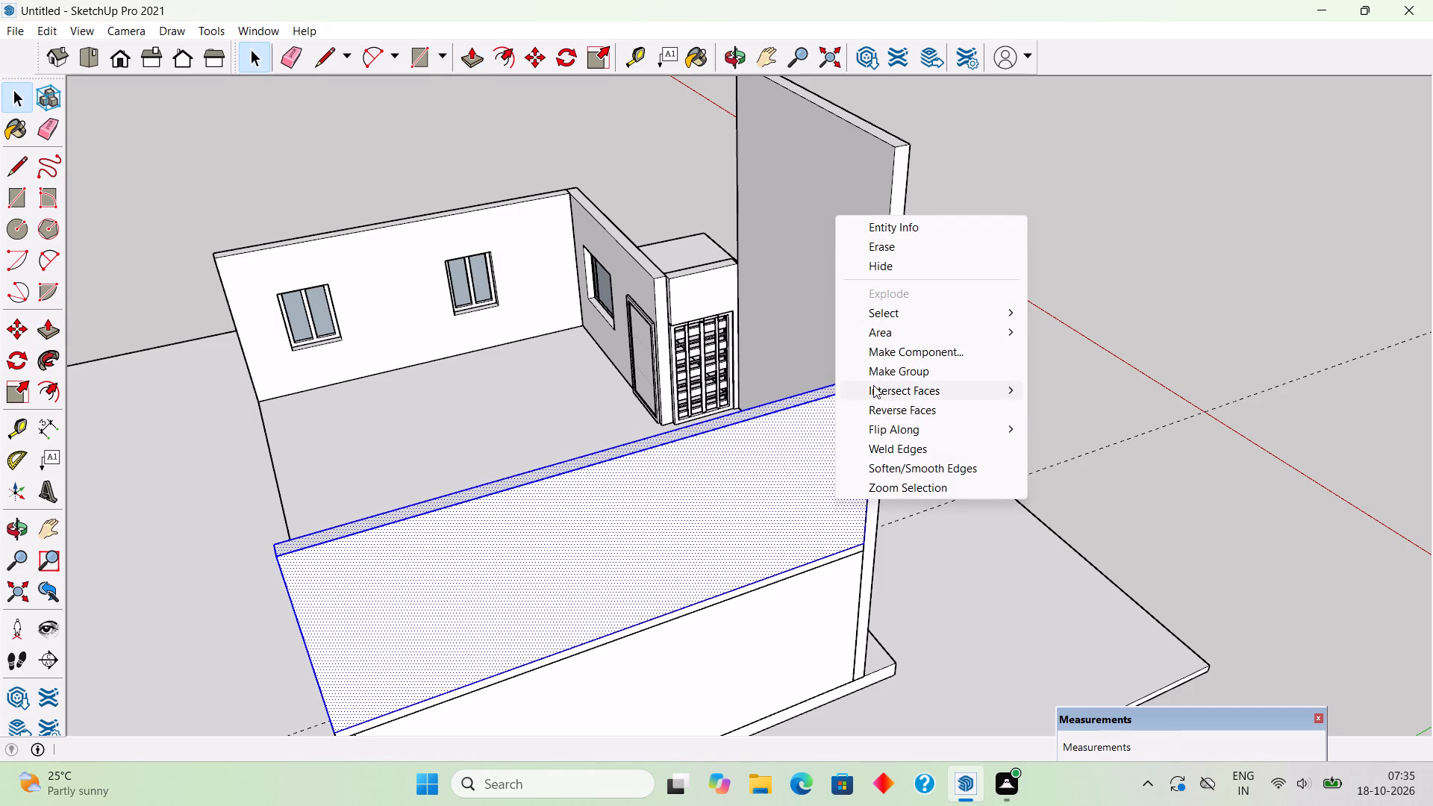
left_click(877, 375)
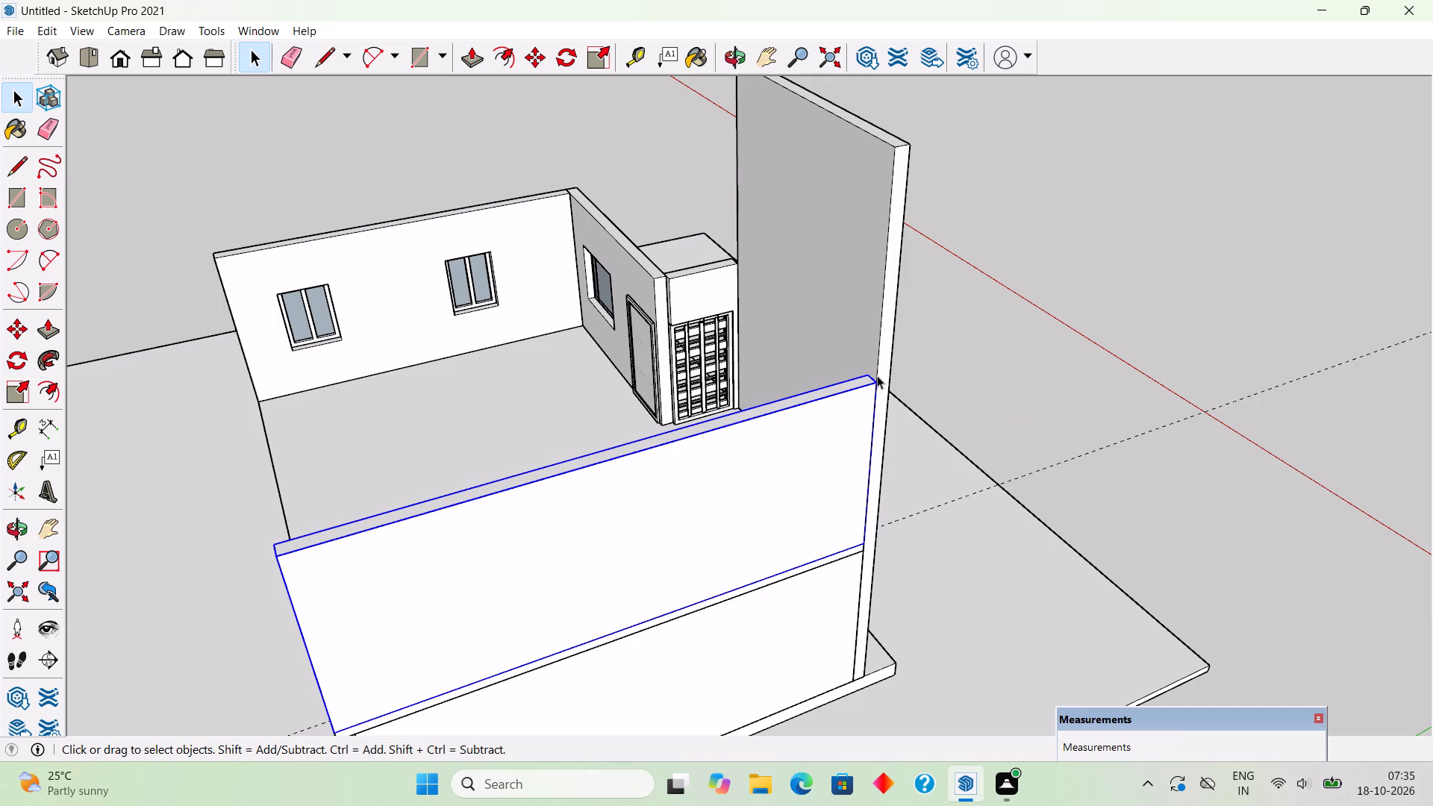
Place a guide line 9" in from the upper floor's remaining open edge, opposite the wall with the door and window.
scroll(837, 372, "down", 5)
middle_click_drag(745, 501, 906, 484)
scroll(908, 483, "down", 3)
middle_click_drag(640, 546, 710, 546)
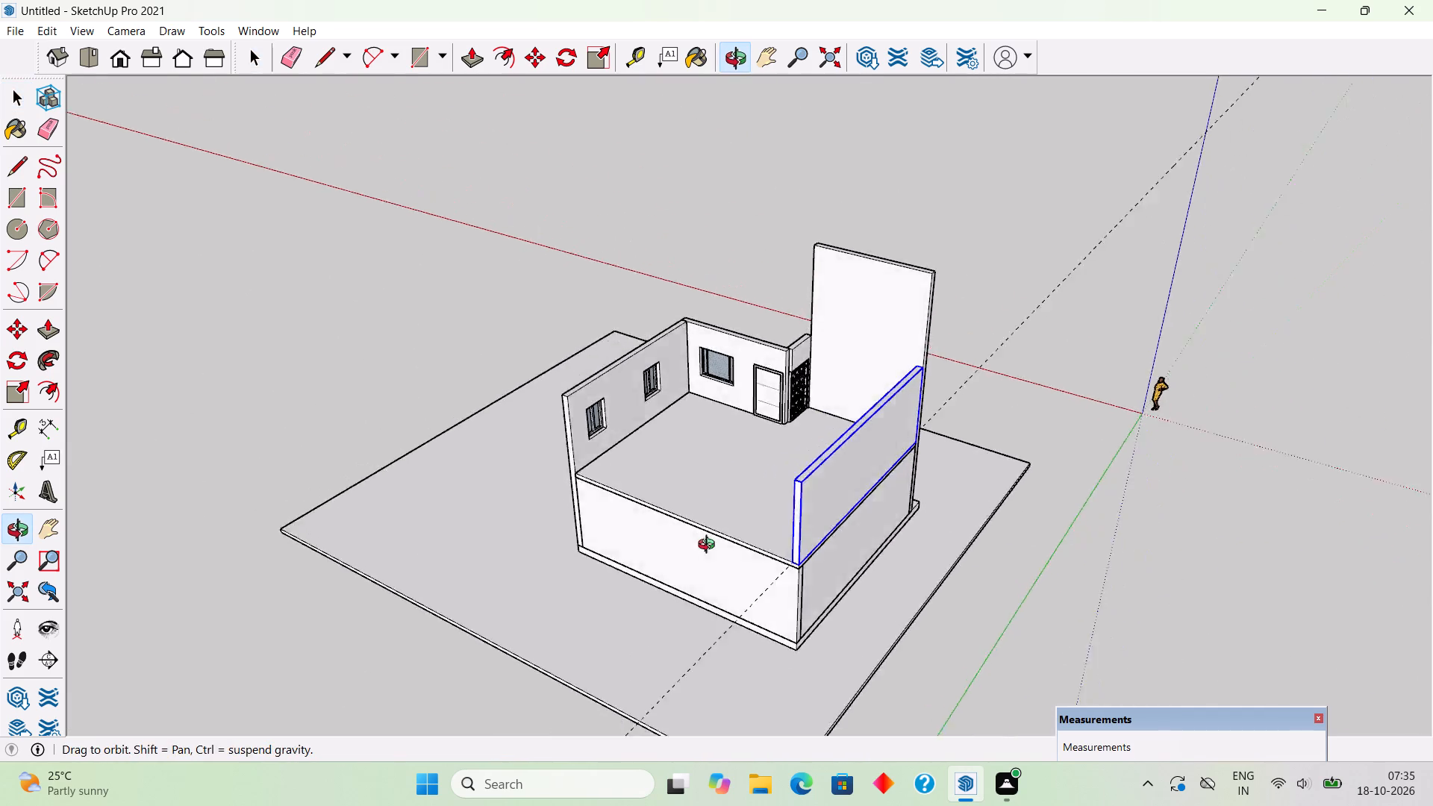
middle_click_drag(710, 546, 967, 596)
scroll(850, 568, "up", 6)
middle_click_drag(830, 584, 810, 708)
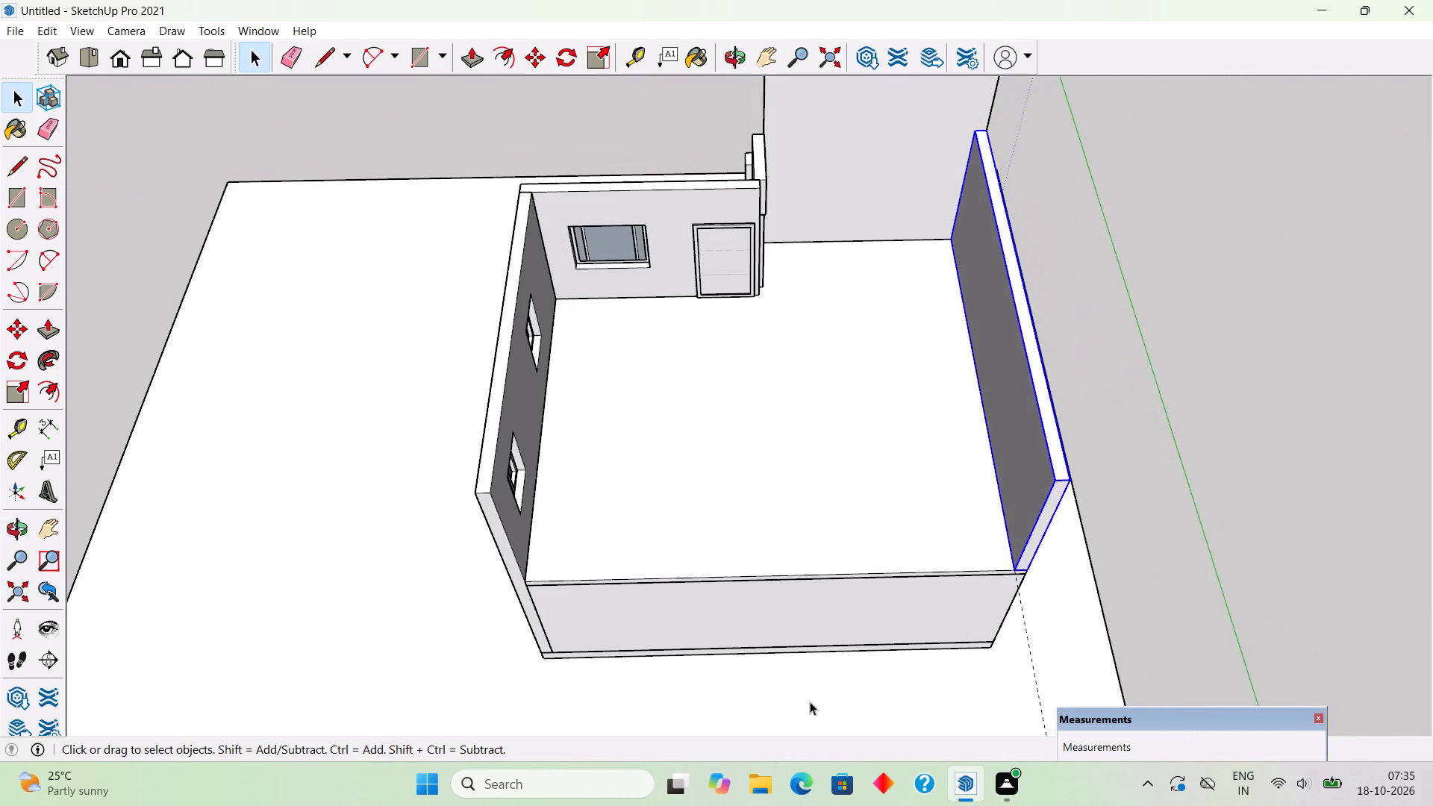
scroll(823, 555, "up", 5)
key("t")
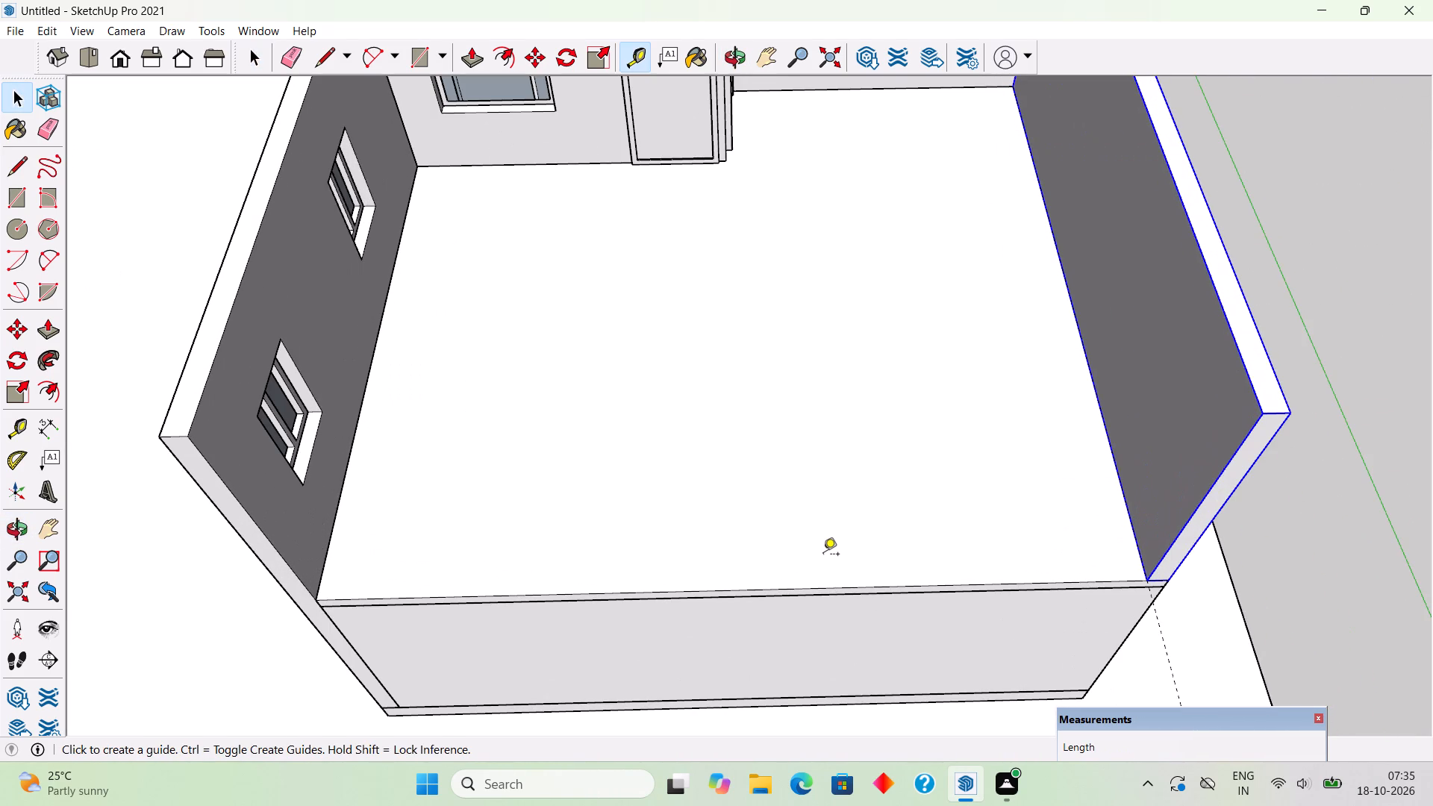
left_click(817, 586)
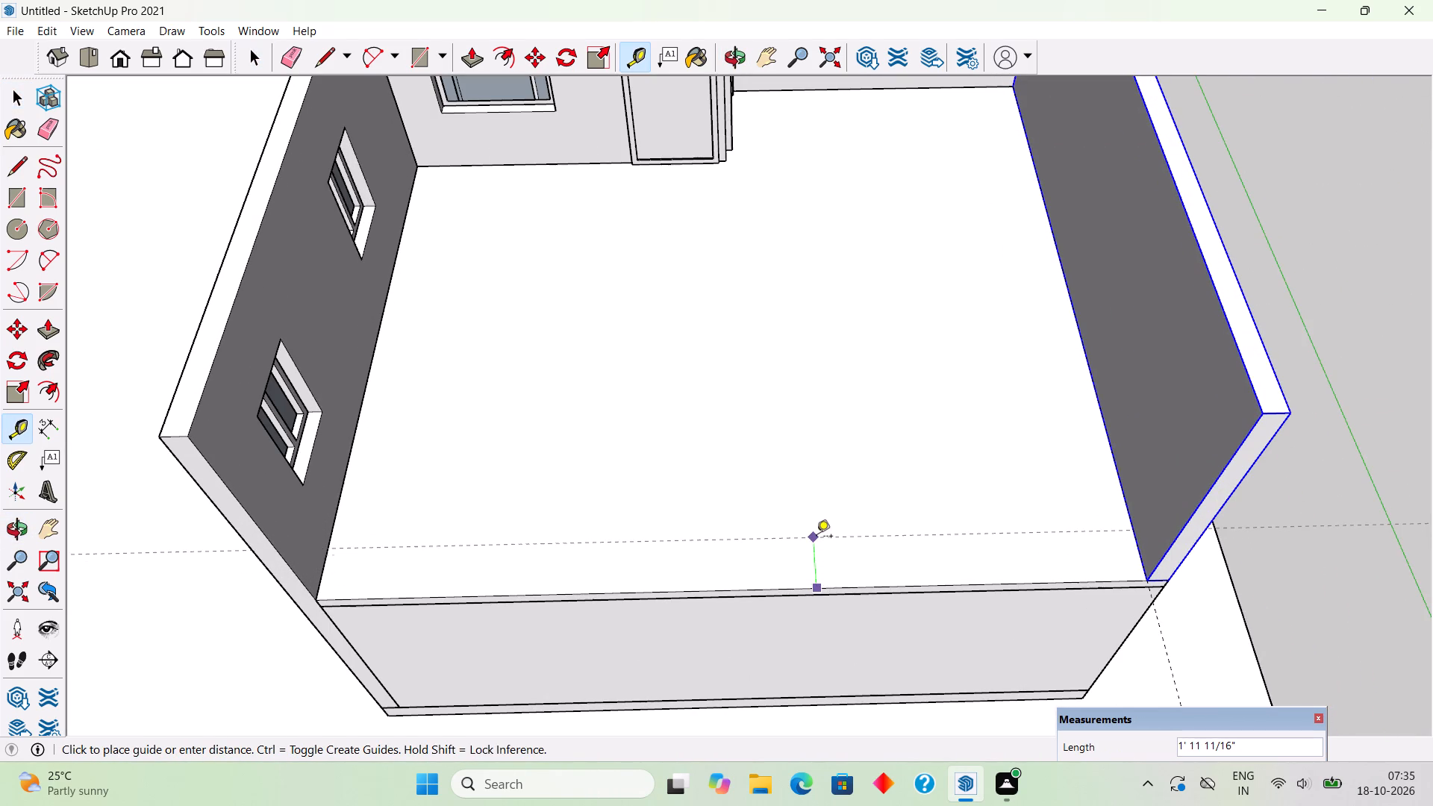
type("9\"")
key("Return")
key("space")
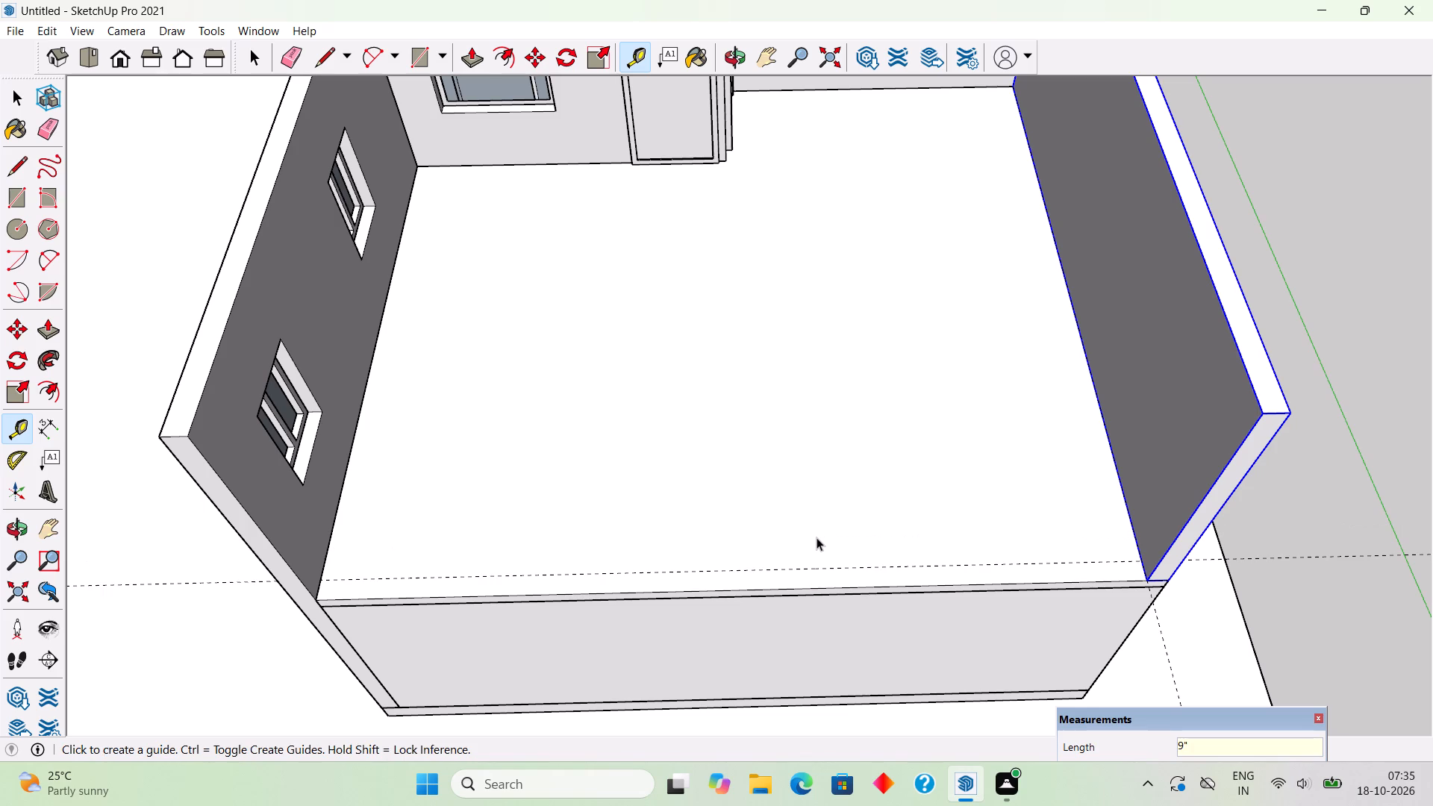
Draw a 28' 6" by 9" rectangle between the guide and the open floor edge, spanning between the two side walls.
key("r")
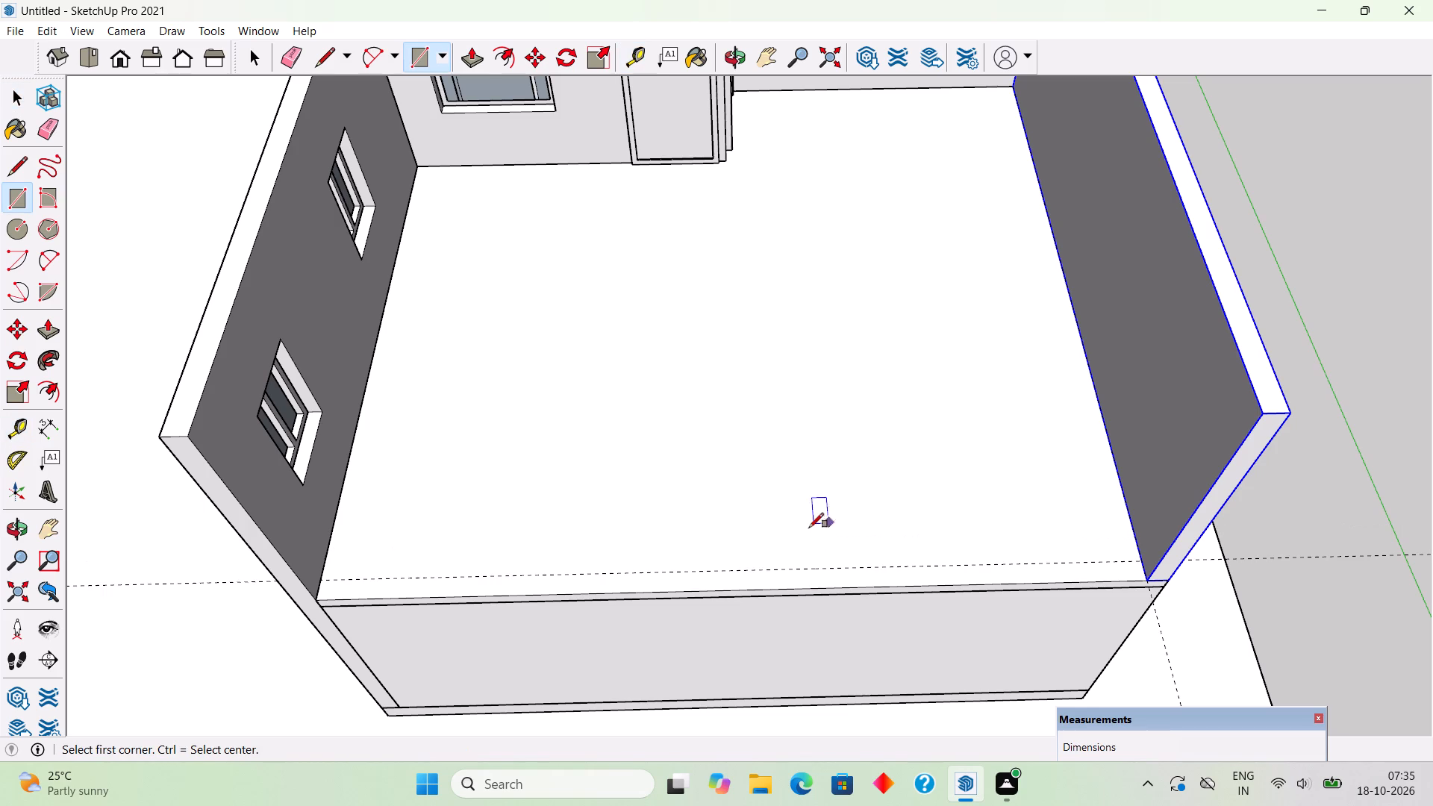
left_click(320, 578)
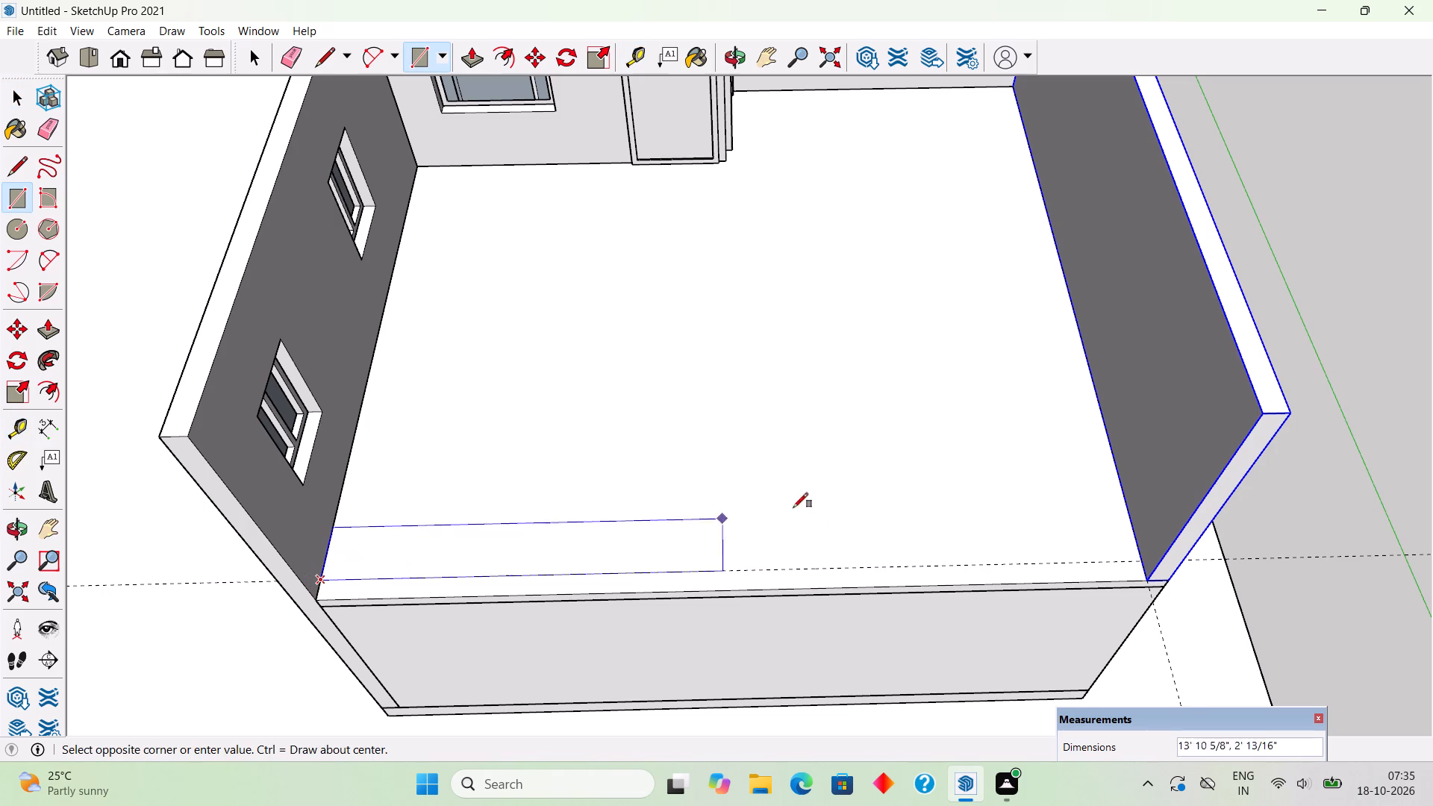
left_click(1155, 581)
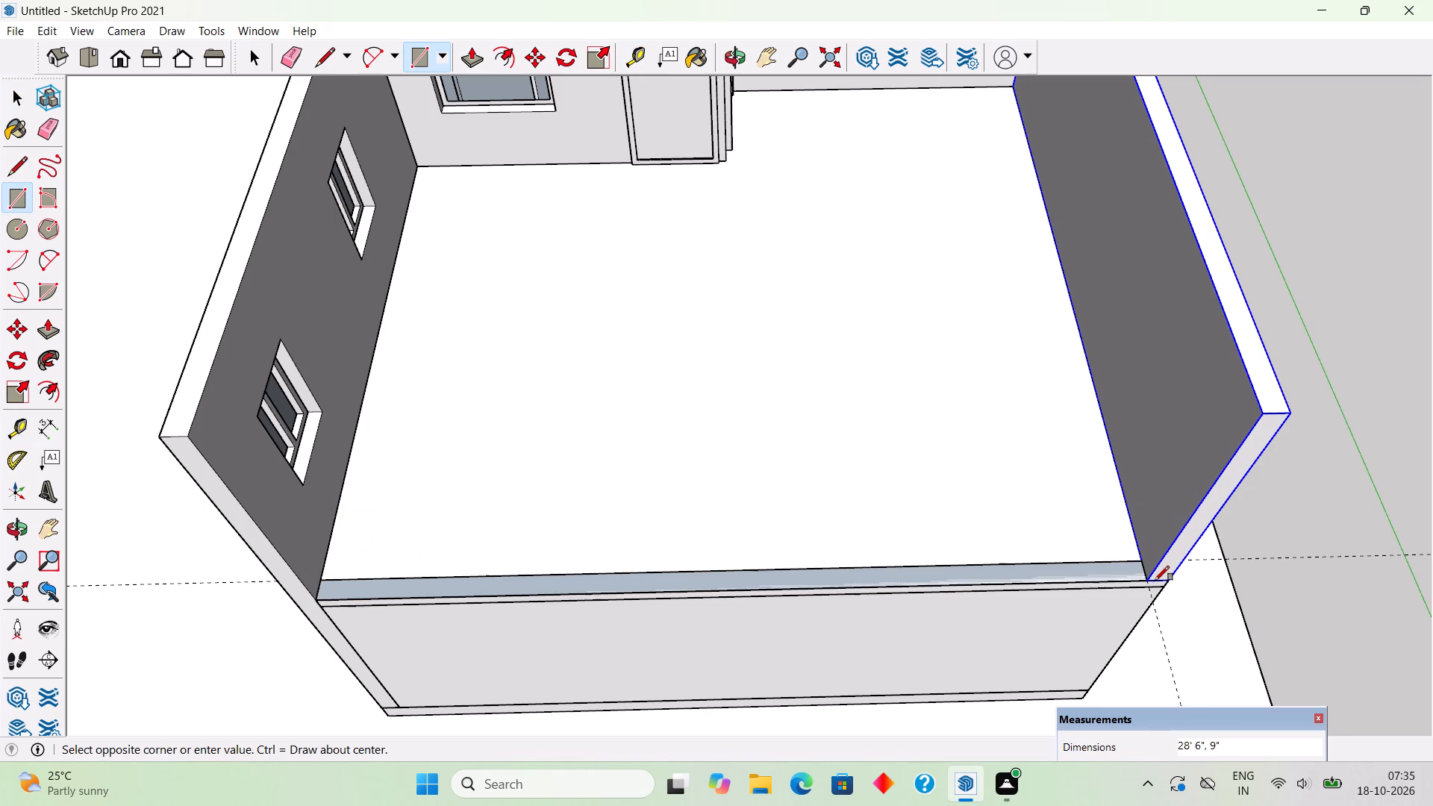
Extrude the new strip up 10' to the top of the adjacent wall and make the resulting wall a group.
key("p")
scroll(1155, 581, "up", 1)
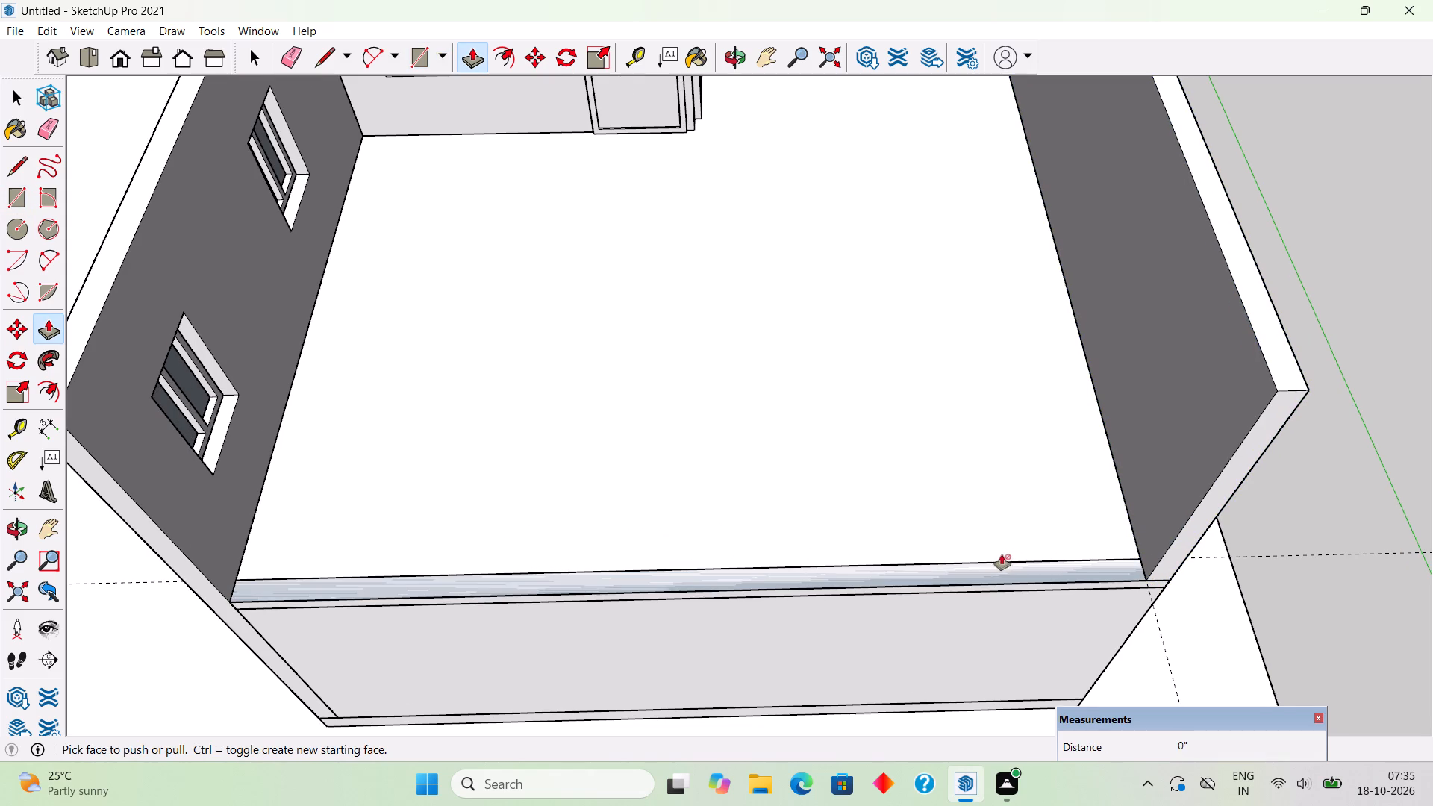
left_click(983, 578)
scroll(984, 578, "down", 5)
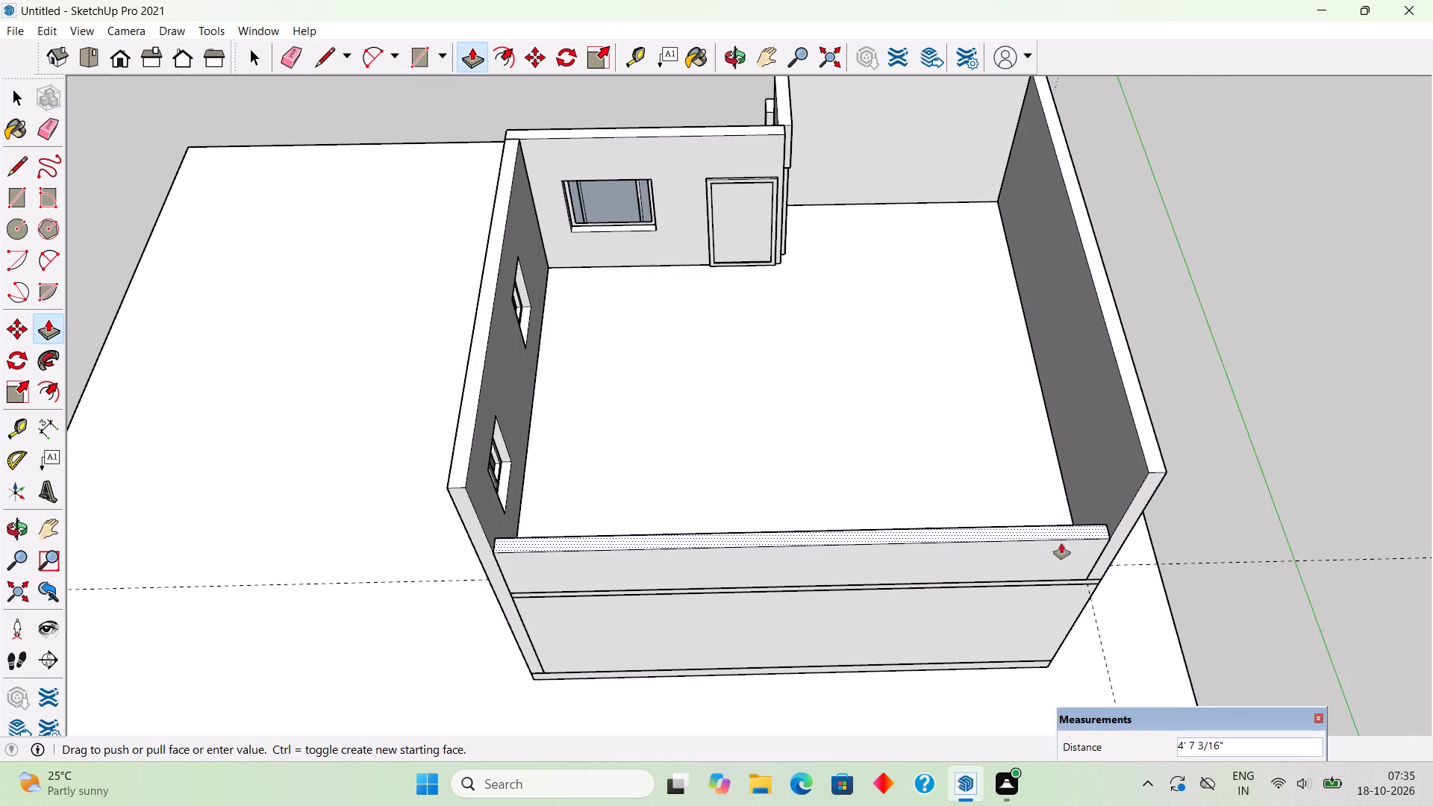
left_click(1155, 473)
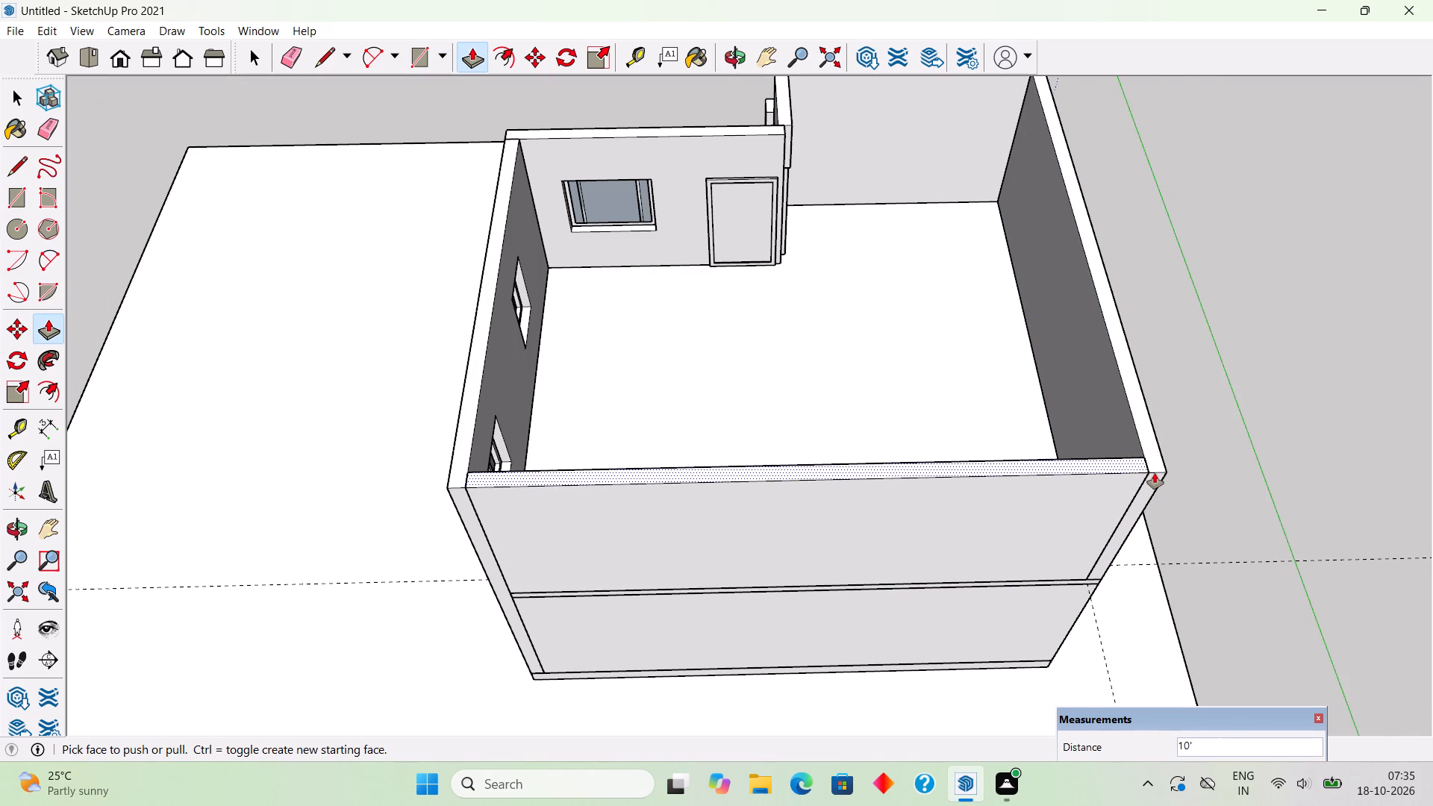
key("space")
triple_click(996, 483)
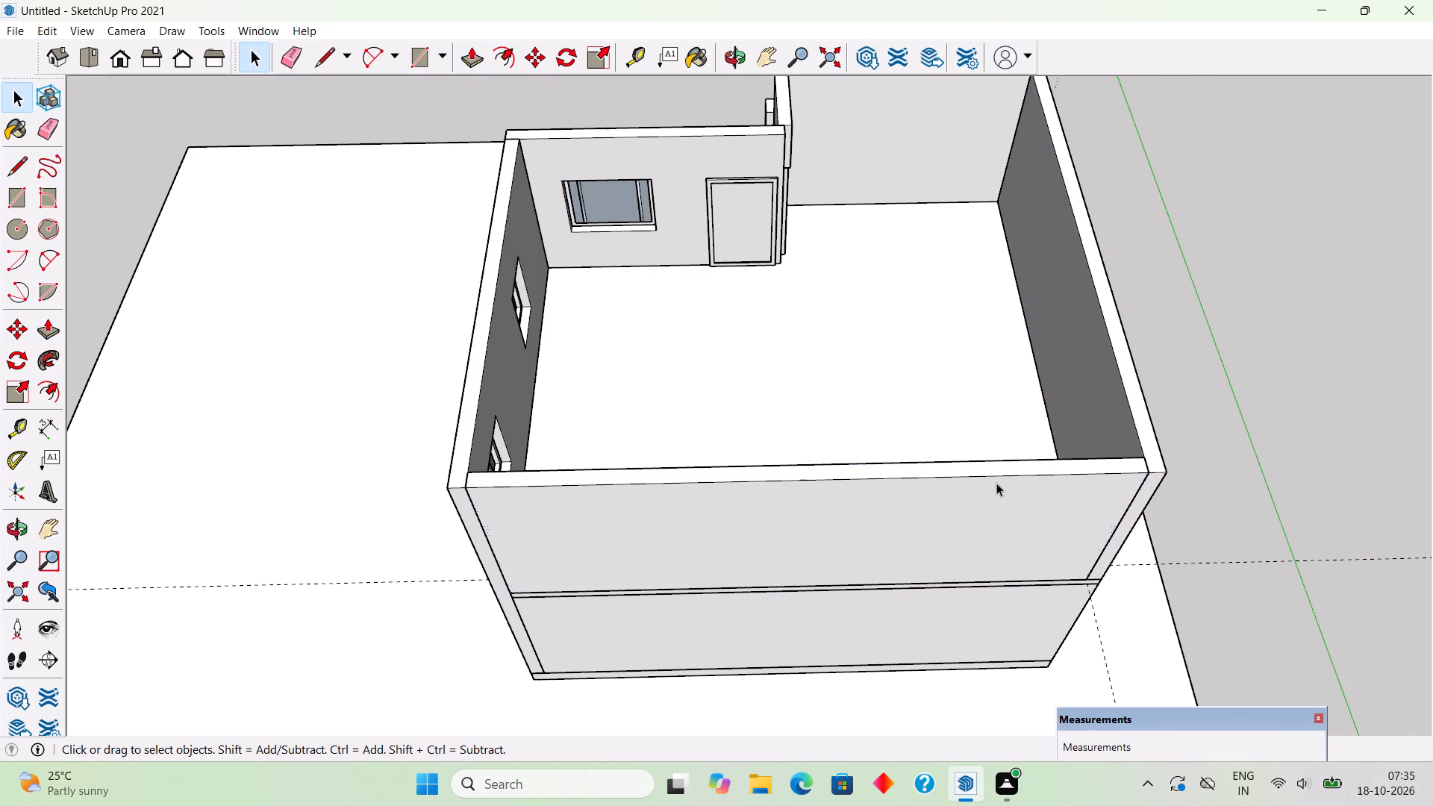
right_click(996, 483)
left_click(1037, 360)
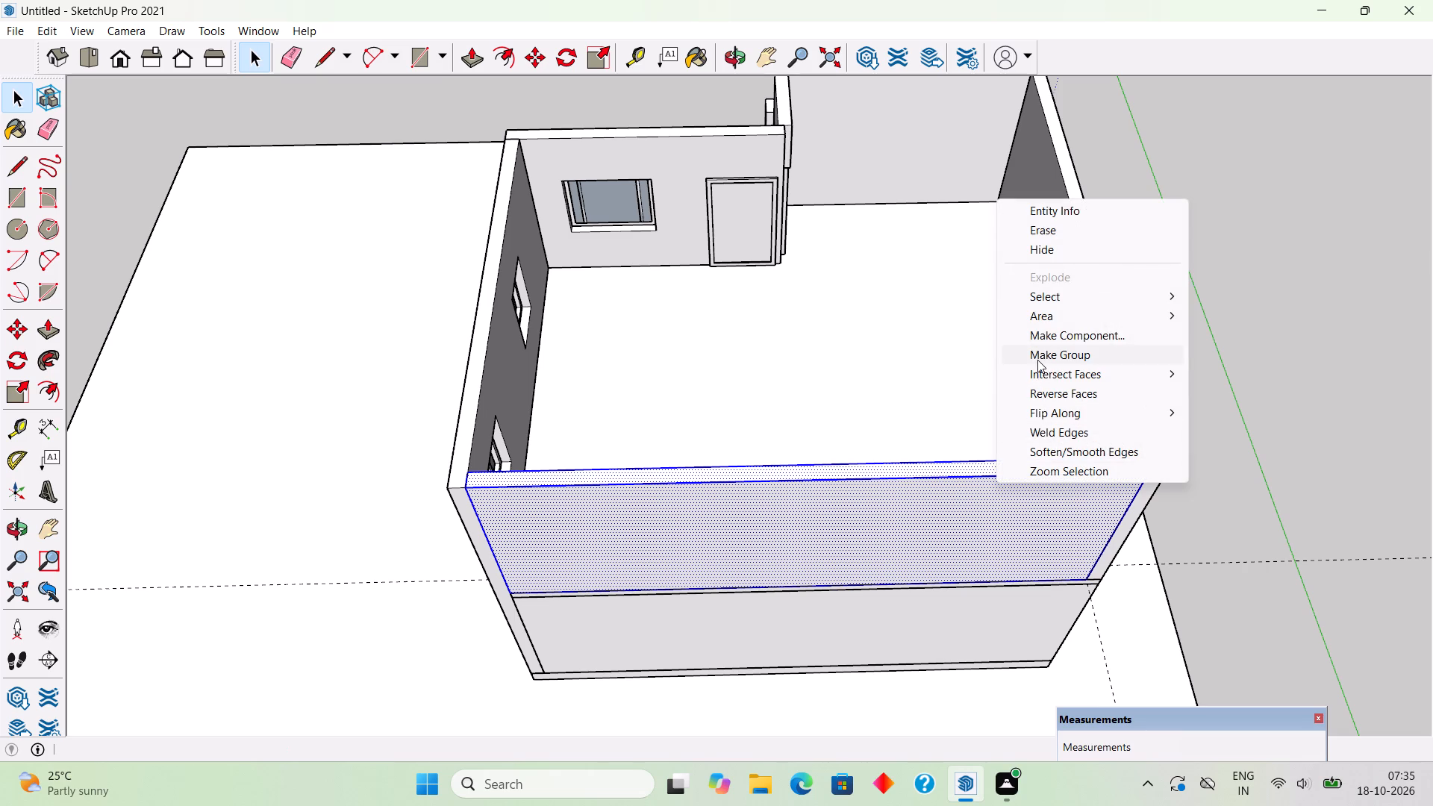
left_click(1187, 390)
Draw a roof rectangle of 30' by about 26' 10" across the wall tops, between opposite outer corners.
scroll(1187, 390, "down", 3)
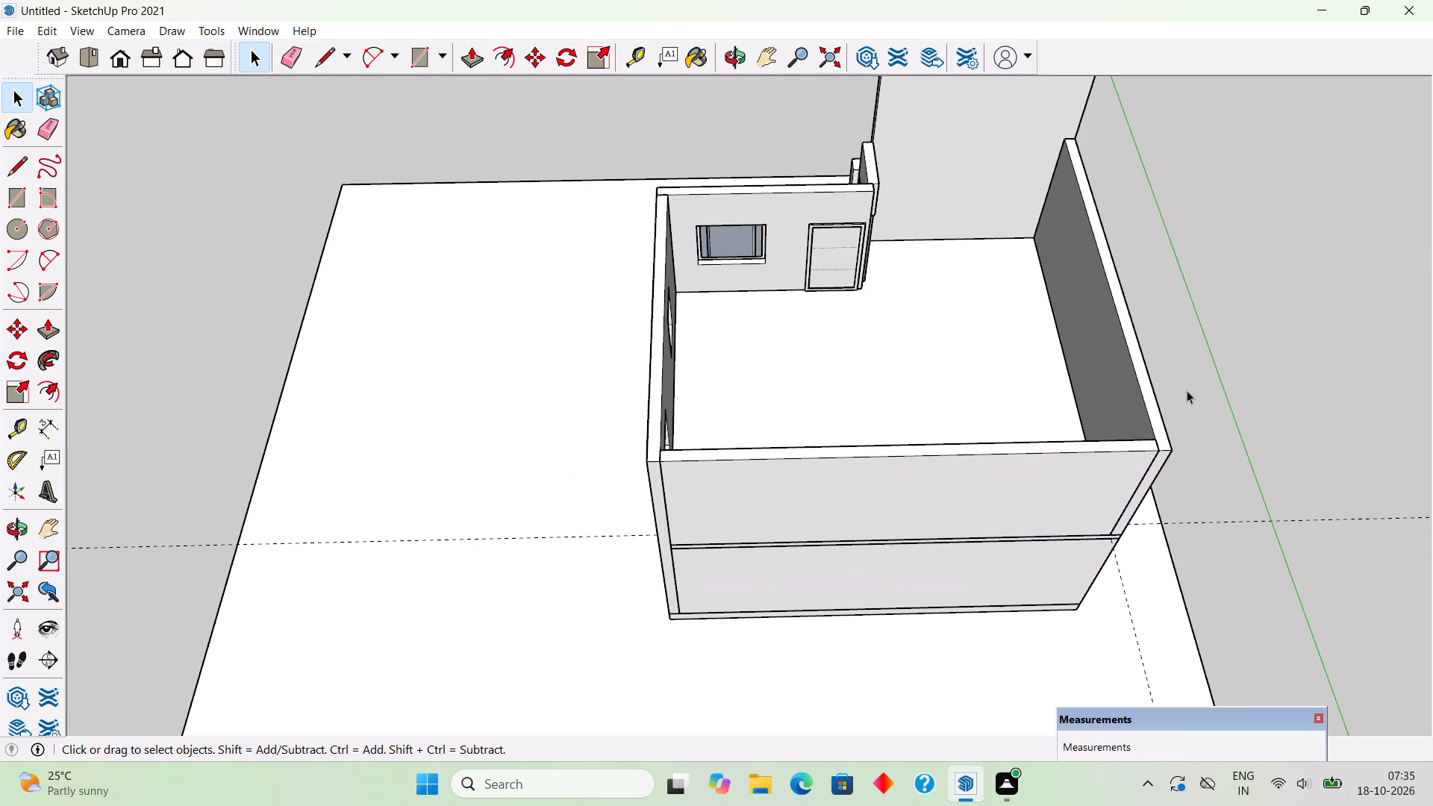
key("r")
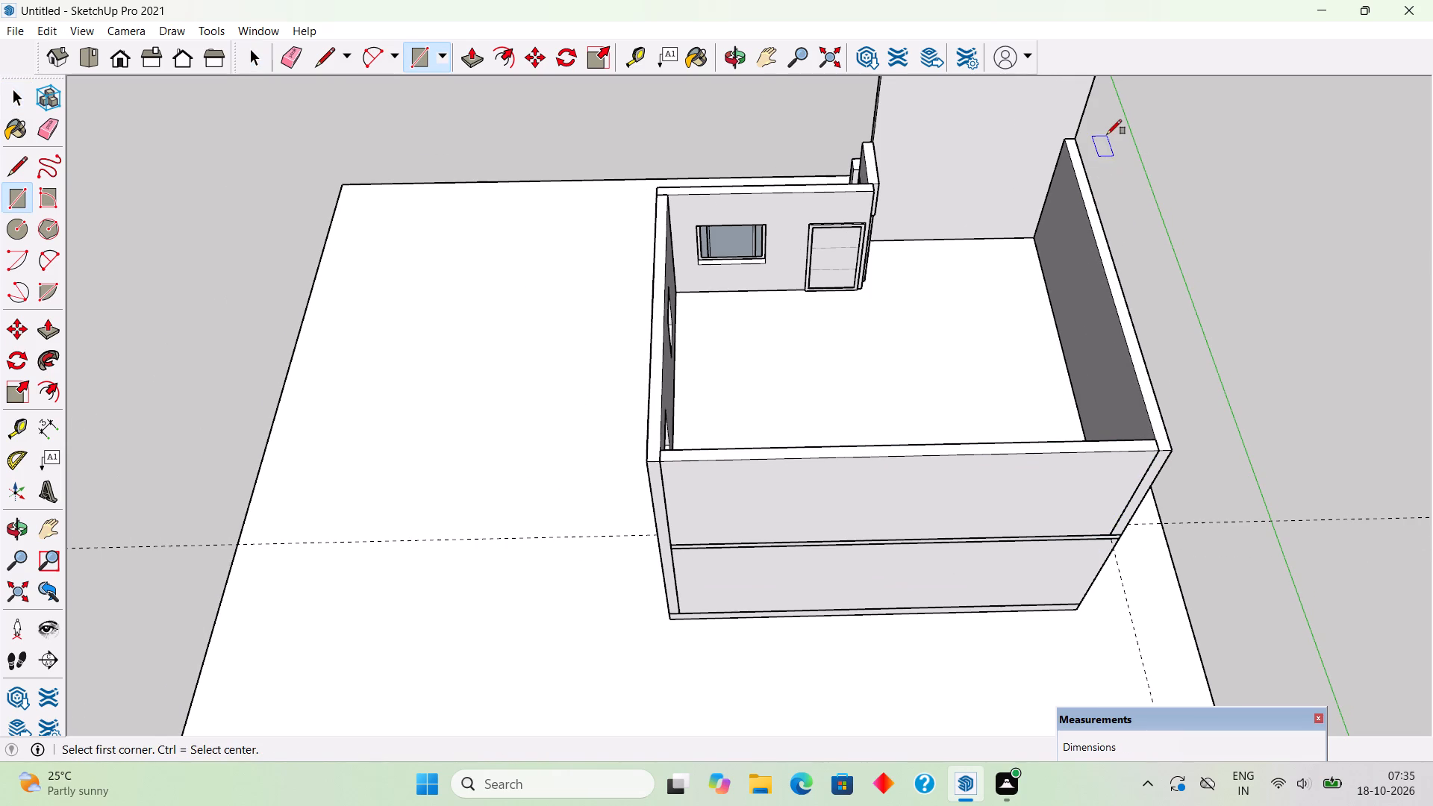
left_click(1075, 140)
left_click(649, 463)
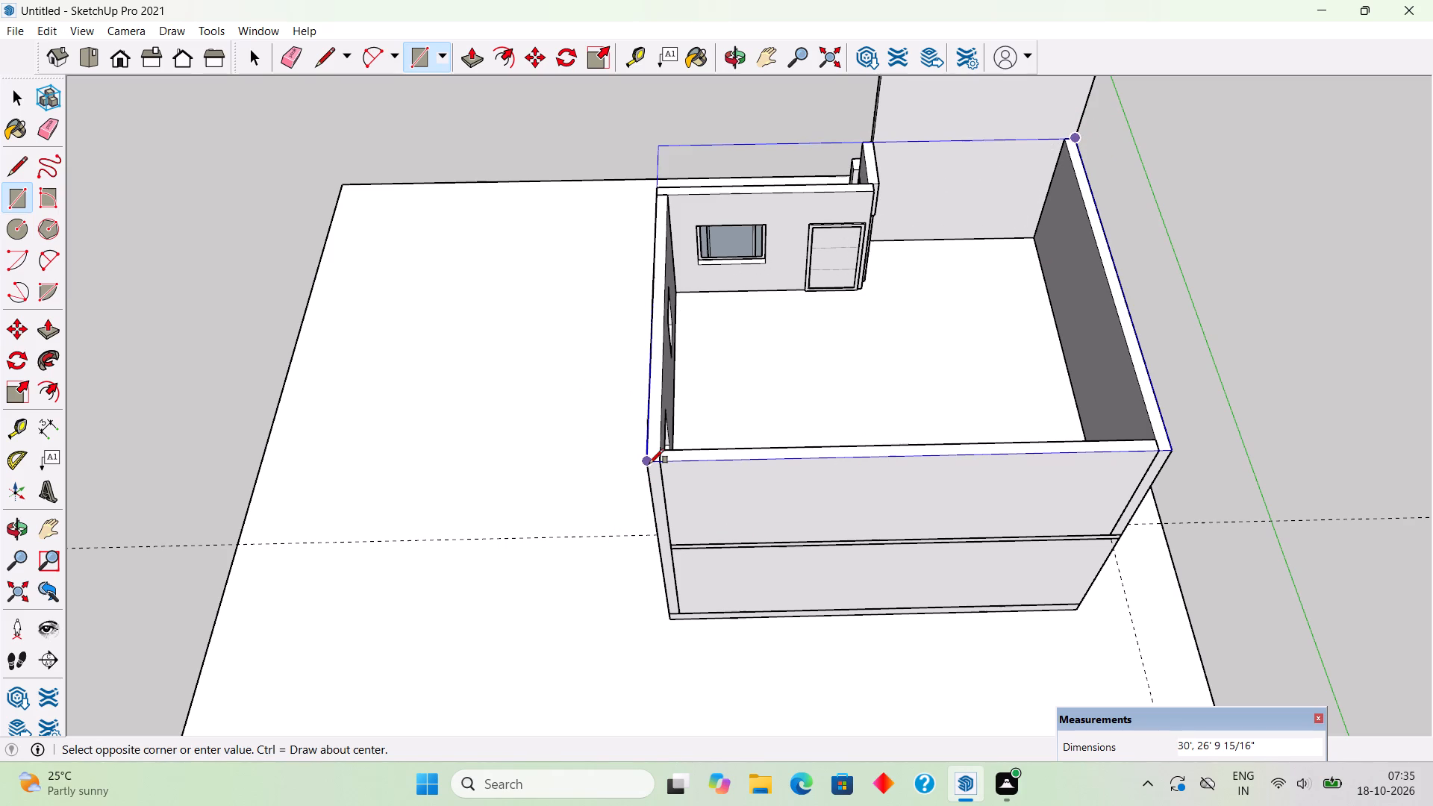
Extrude the roof rectangle up 6" into a slab and make it a group.
key("p")
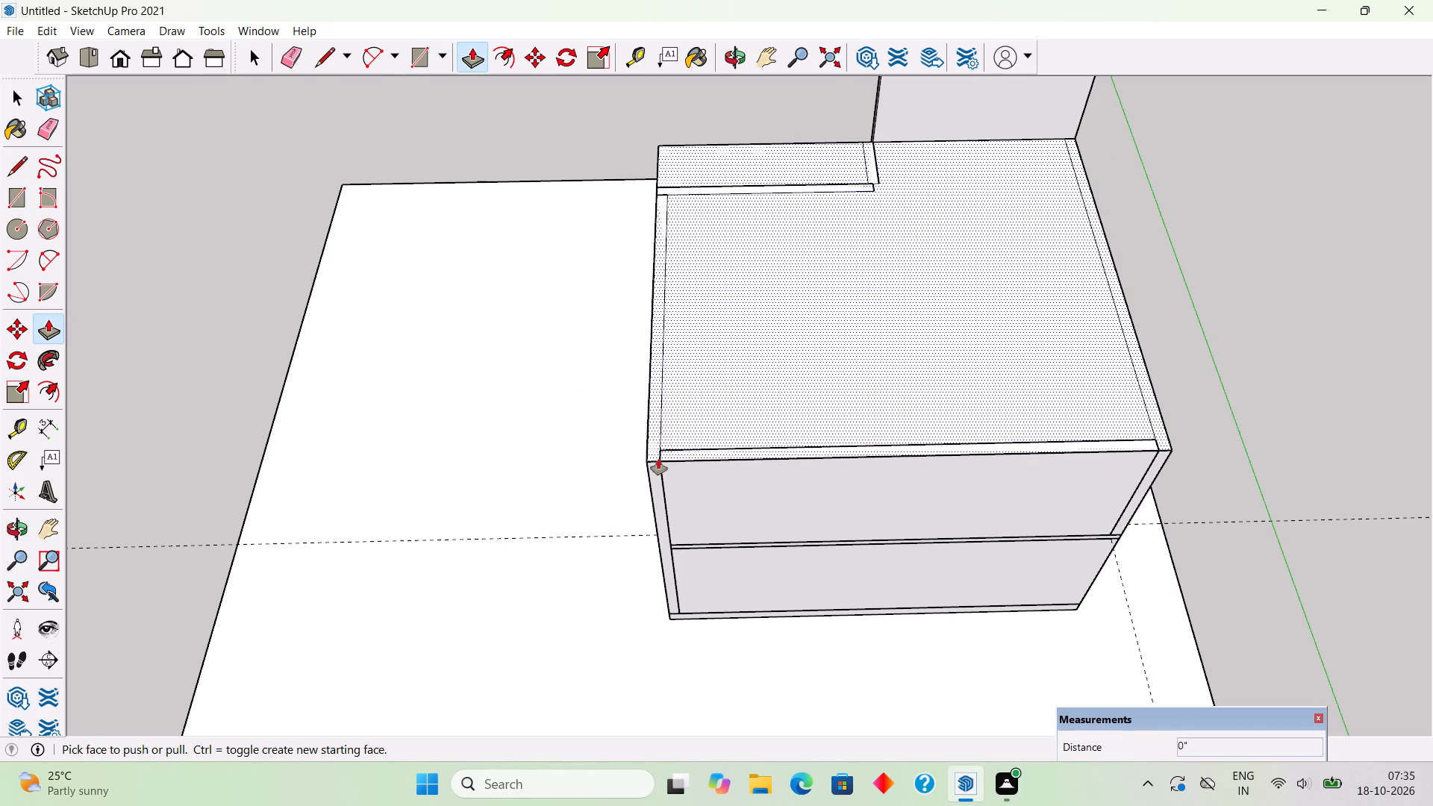
left_click(671, 446)
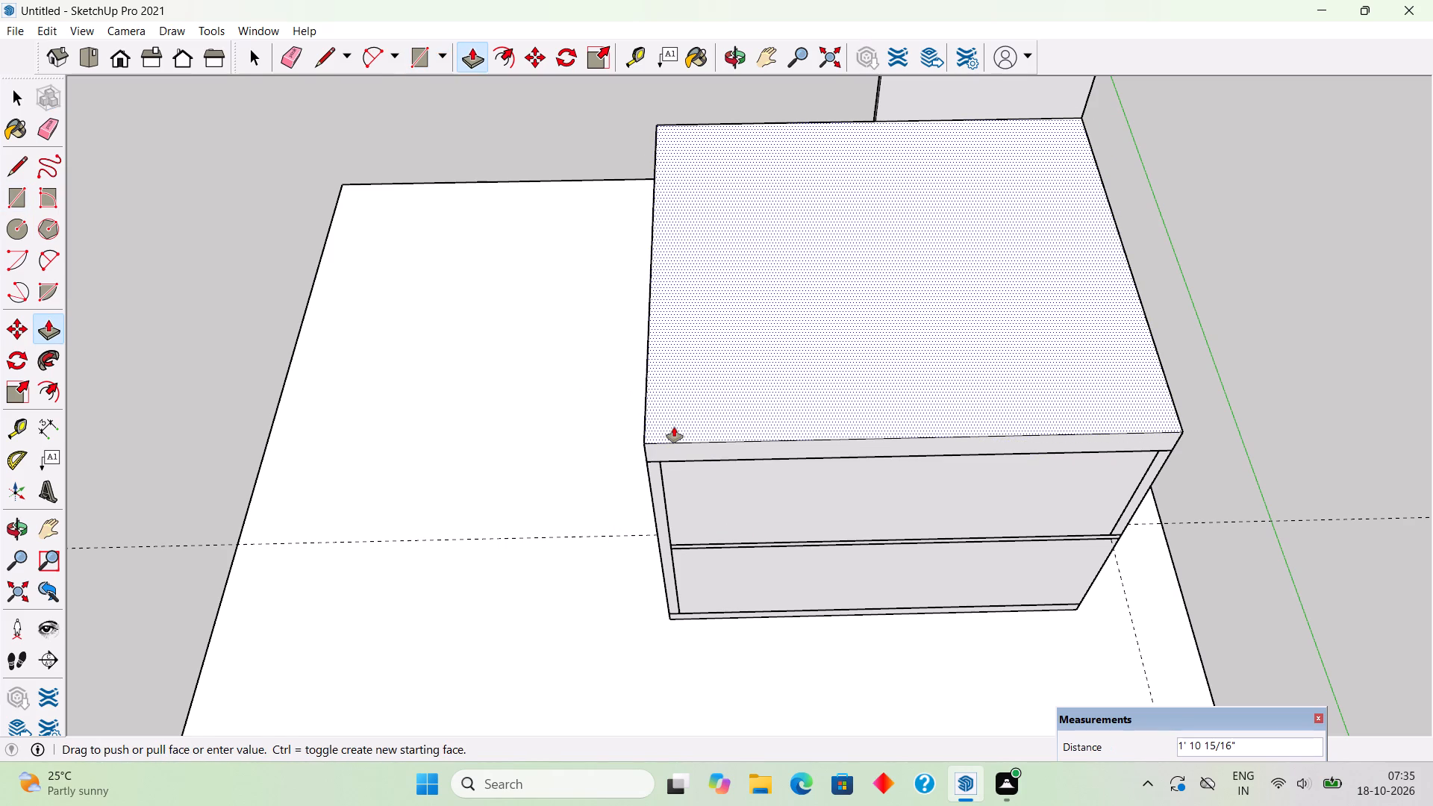
type("6\"")
key("Return")
key("space")
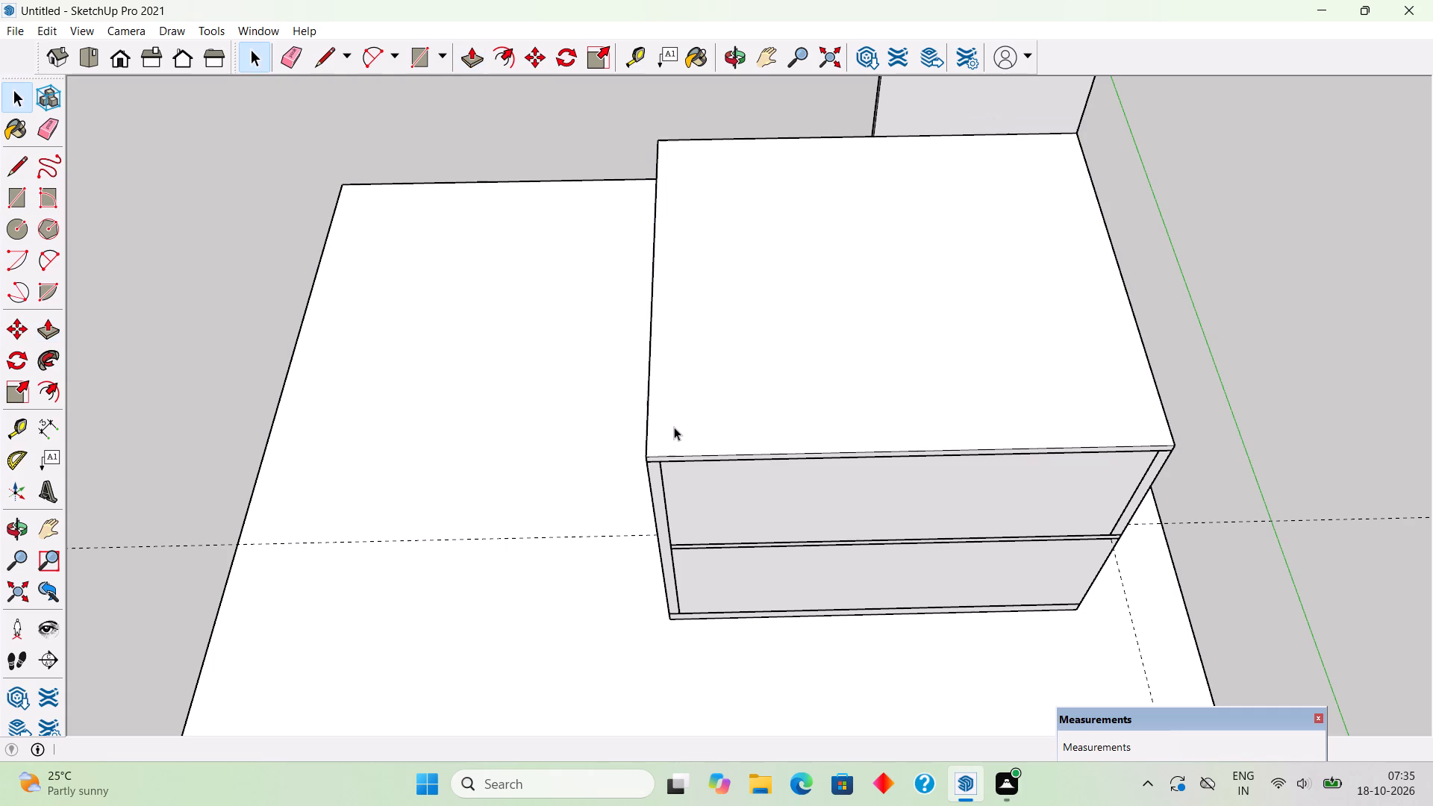
triple_click(674, 427)
right_click(674, 427)
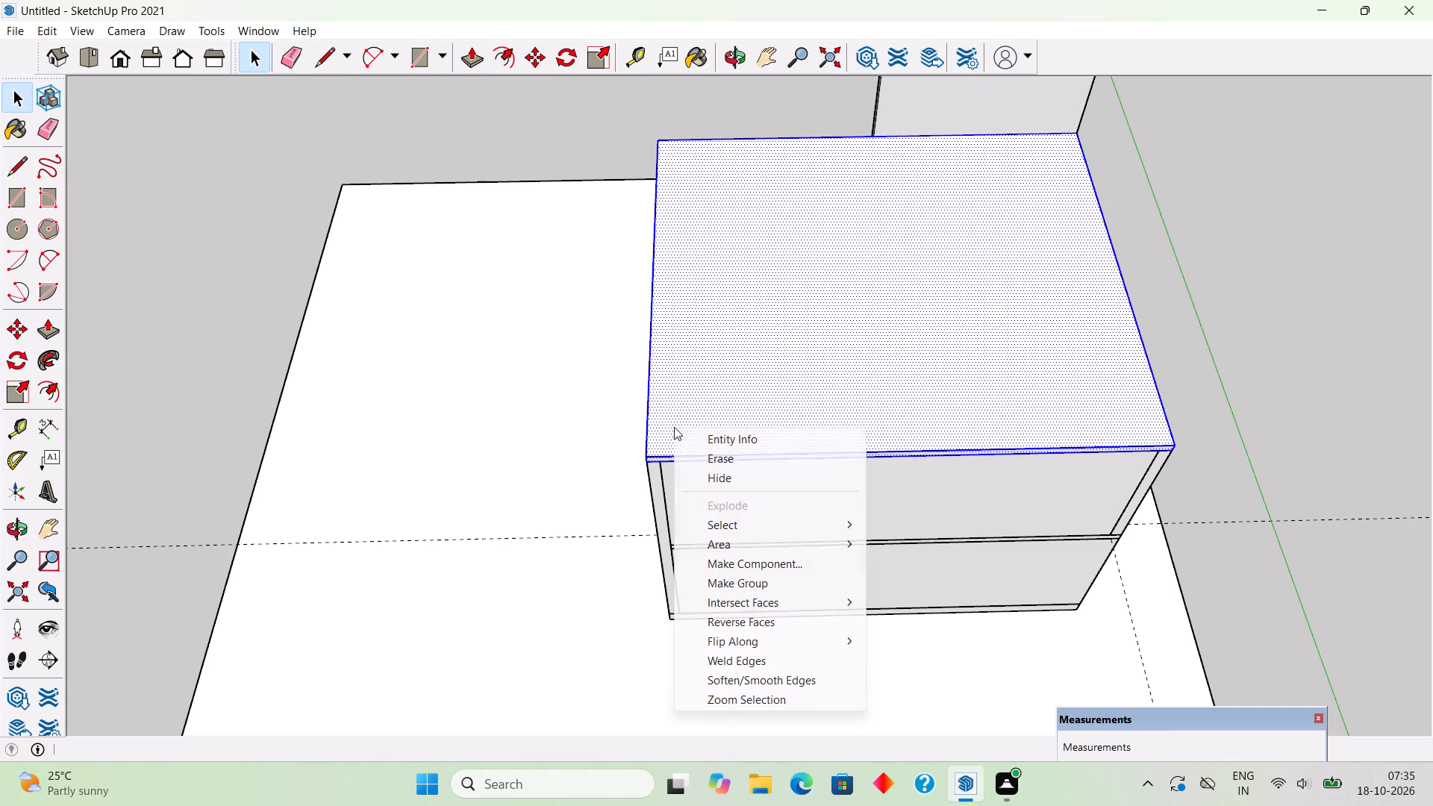
left_click(740, 581)
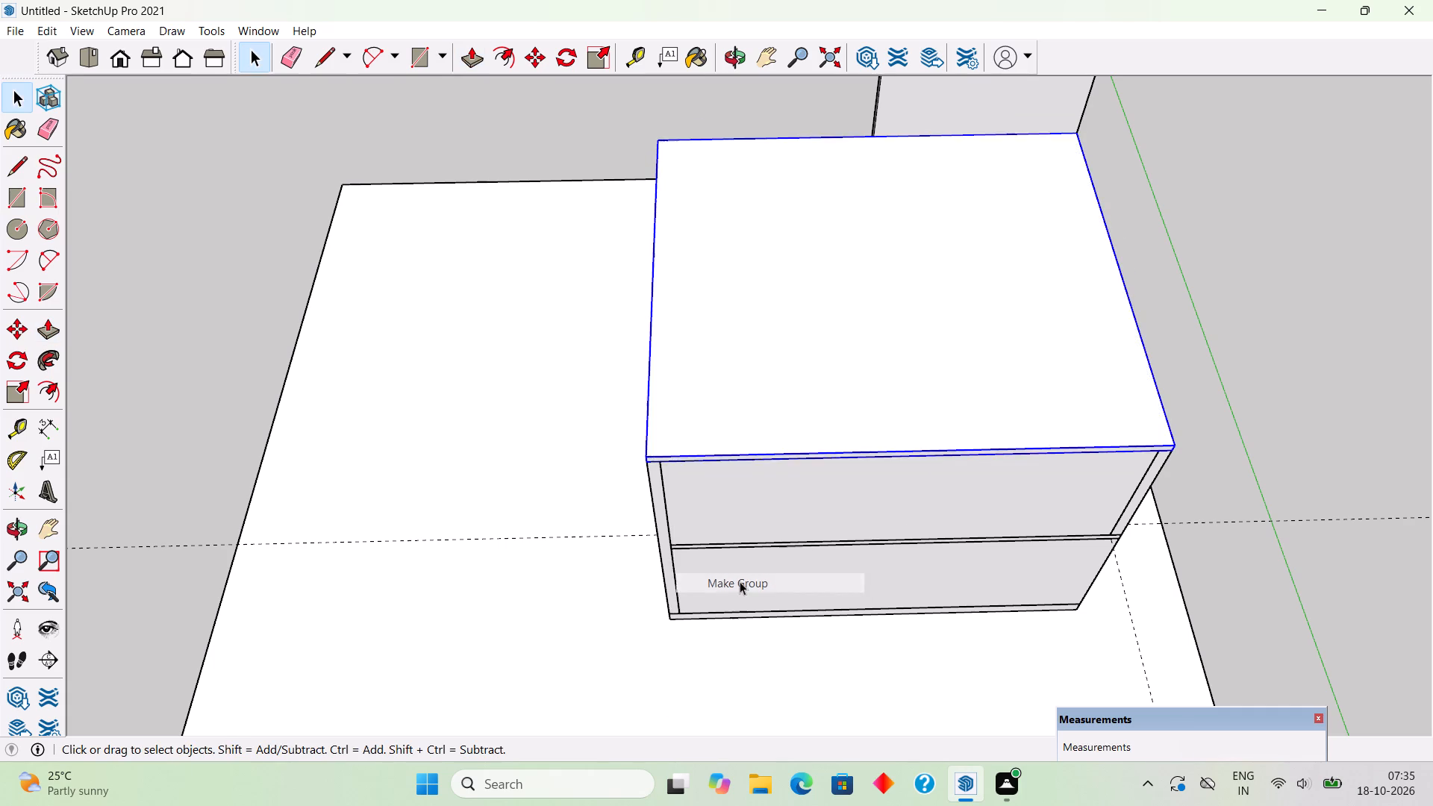
Examine the two-storey house from the side and front, including the roof slab, balcony and windows.
scroll(746, 578, "down", 5)
middle_click_drag(762, 563, 1035, 361)
middle_click_drag(783, 518, 1229, 409)
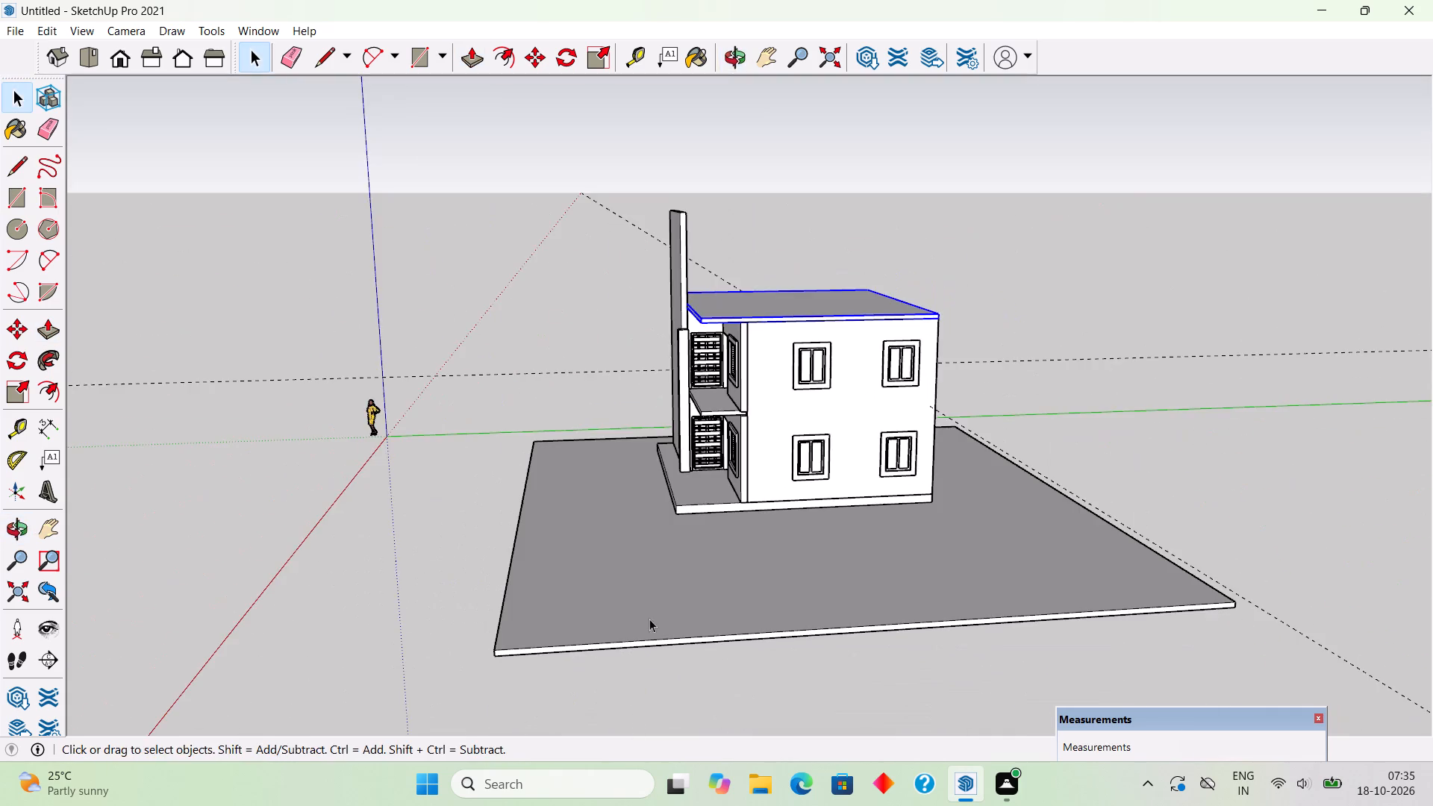
middle_click_drag(635, 623, 1080, 530)
middle_click_drag(887, 590, 1175, 649)
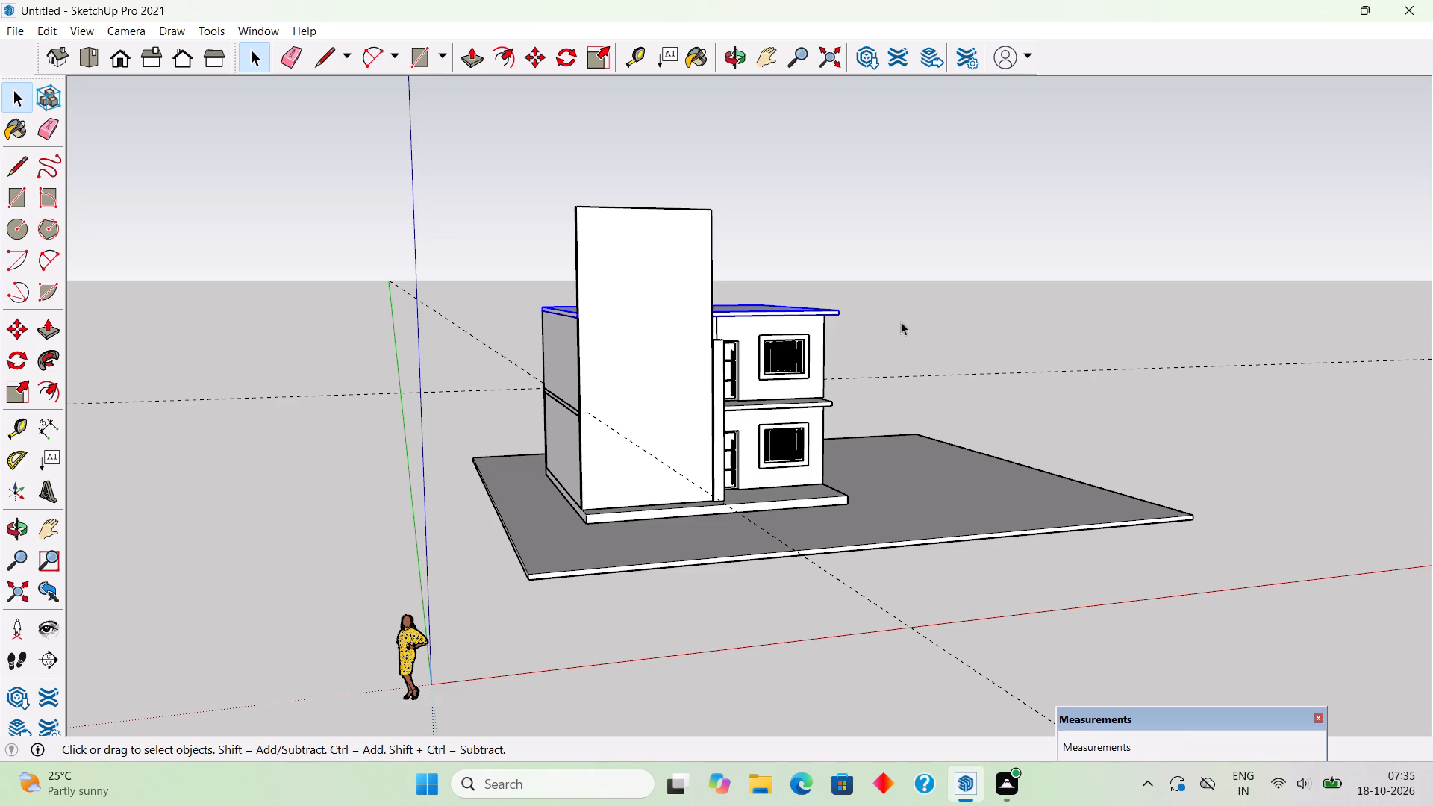
left_click(900, 321)
middle_click_drag(669, 431, 398, 396)
scroll(885, 366, "up", 5)
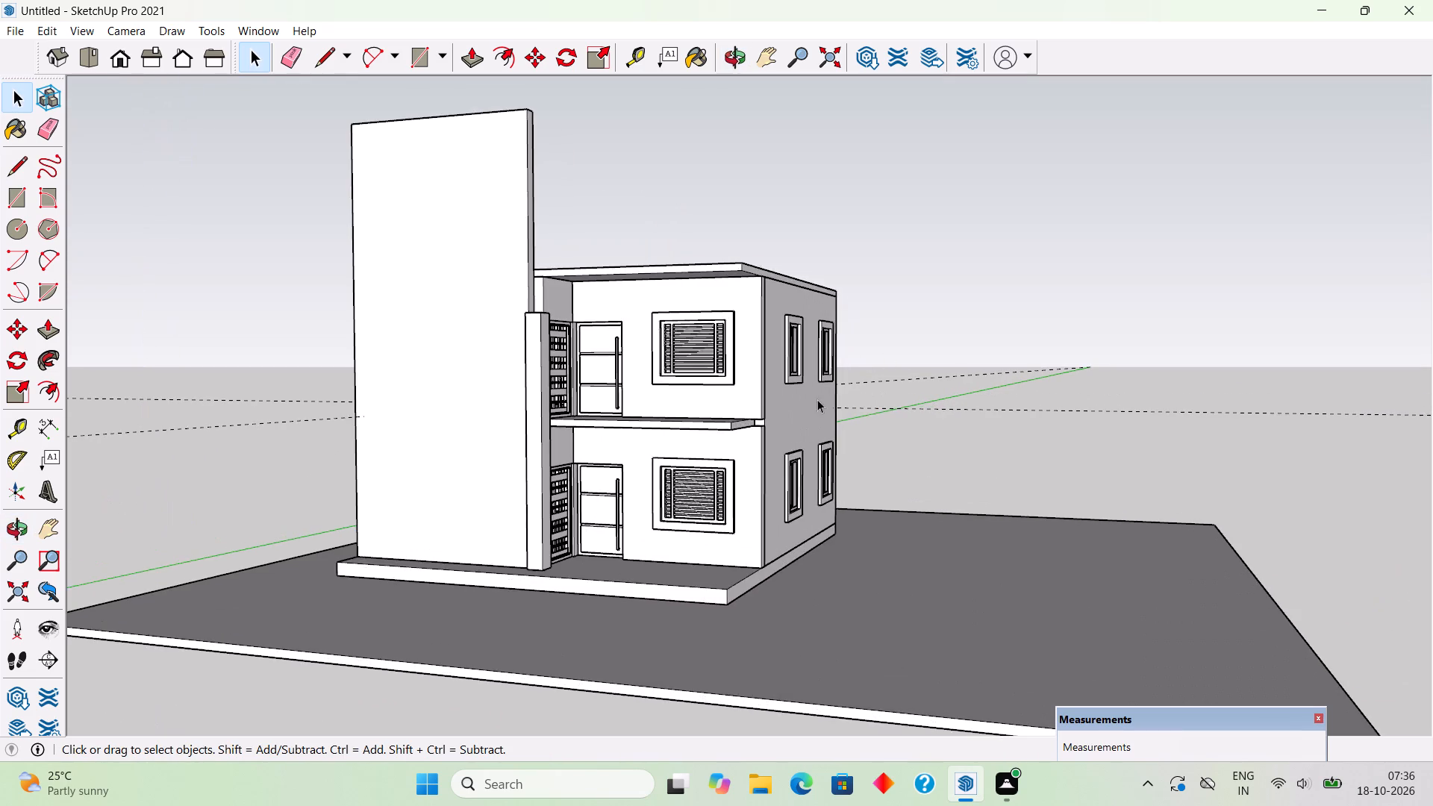
scroll(811, 393, "up", 3)
middle_click_drag(755, 329, 816, 510)
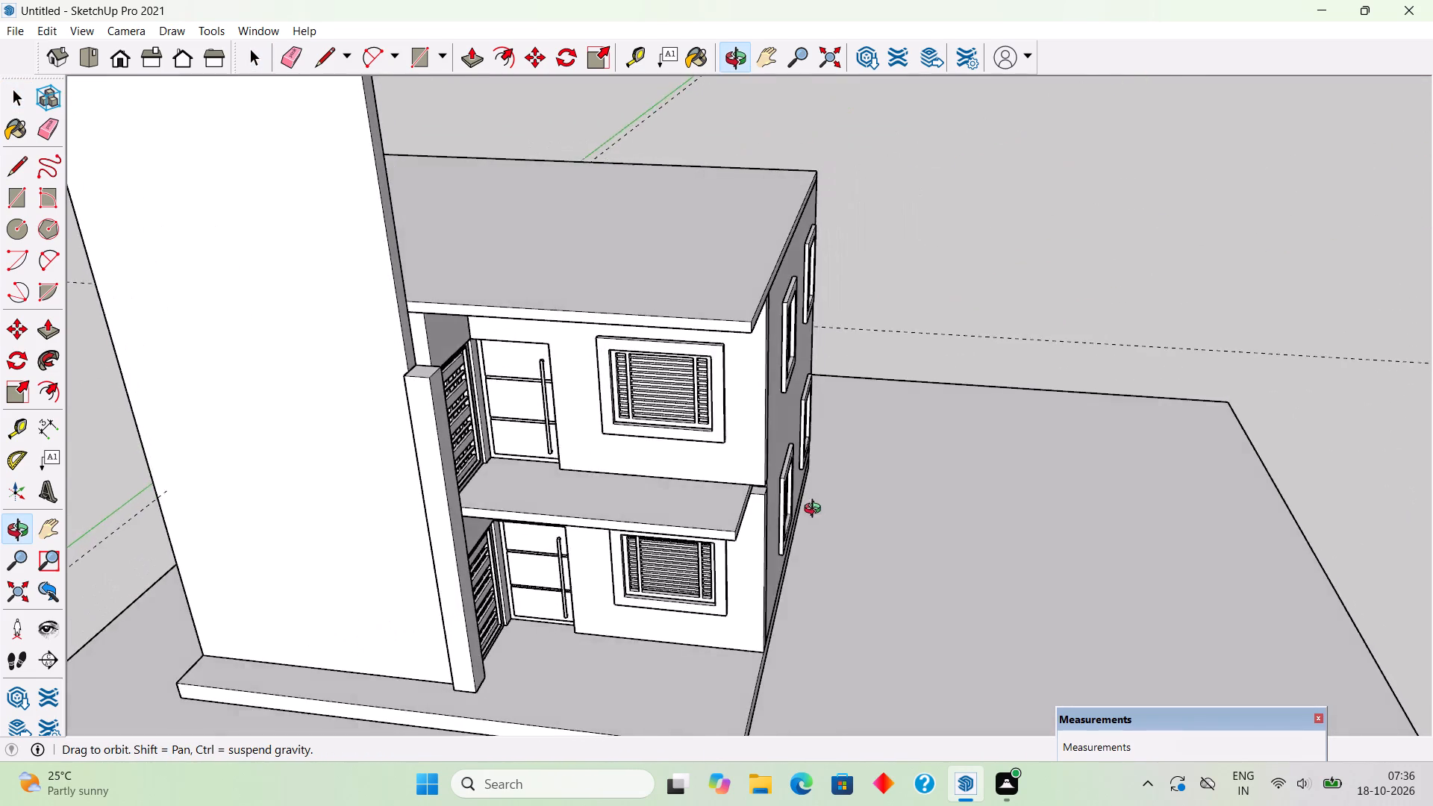
middle_click_drag(816, 510, 622, 490)
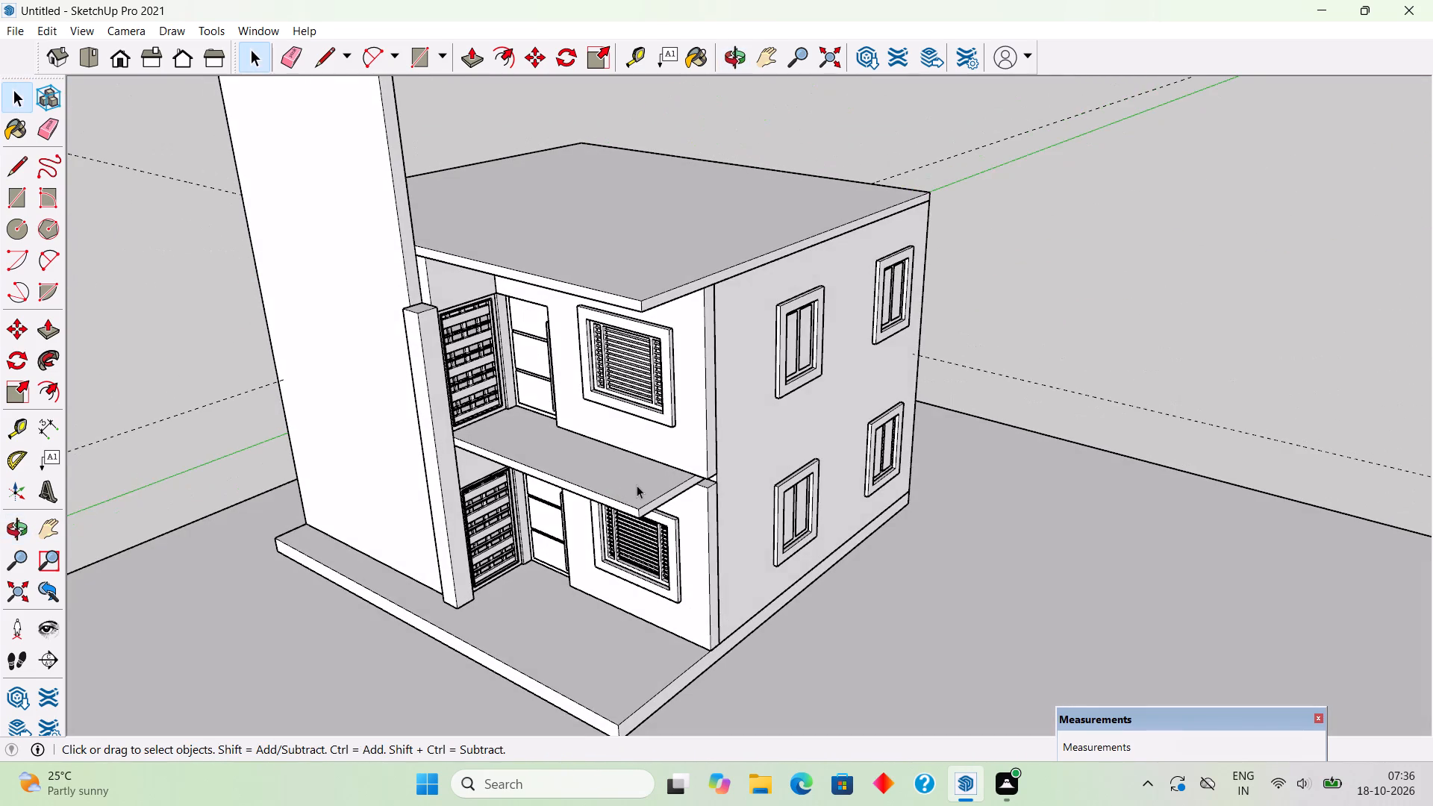
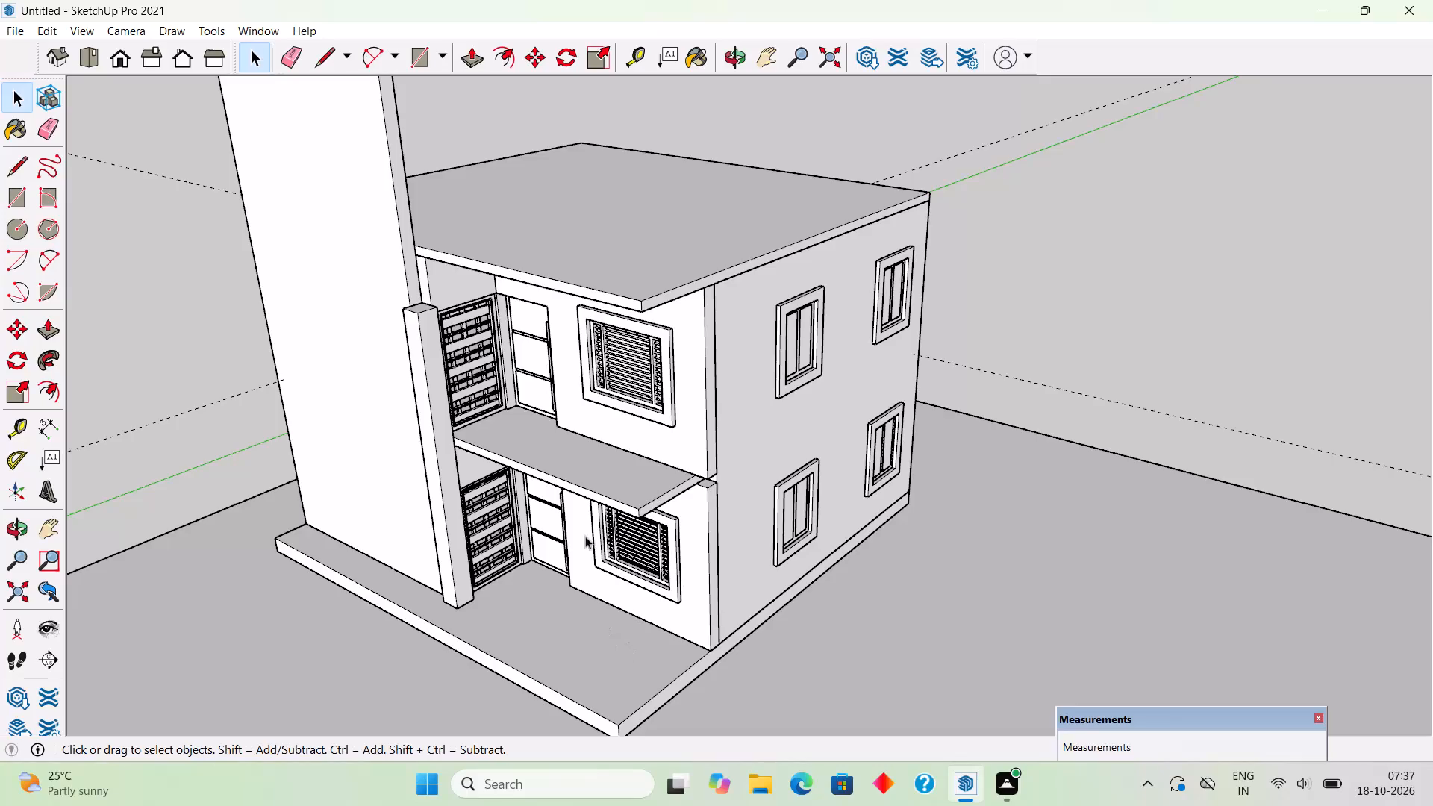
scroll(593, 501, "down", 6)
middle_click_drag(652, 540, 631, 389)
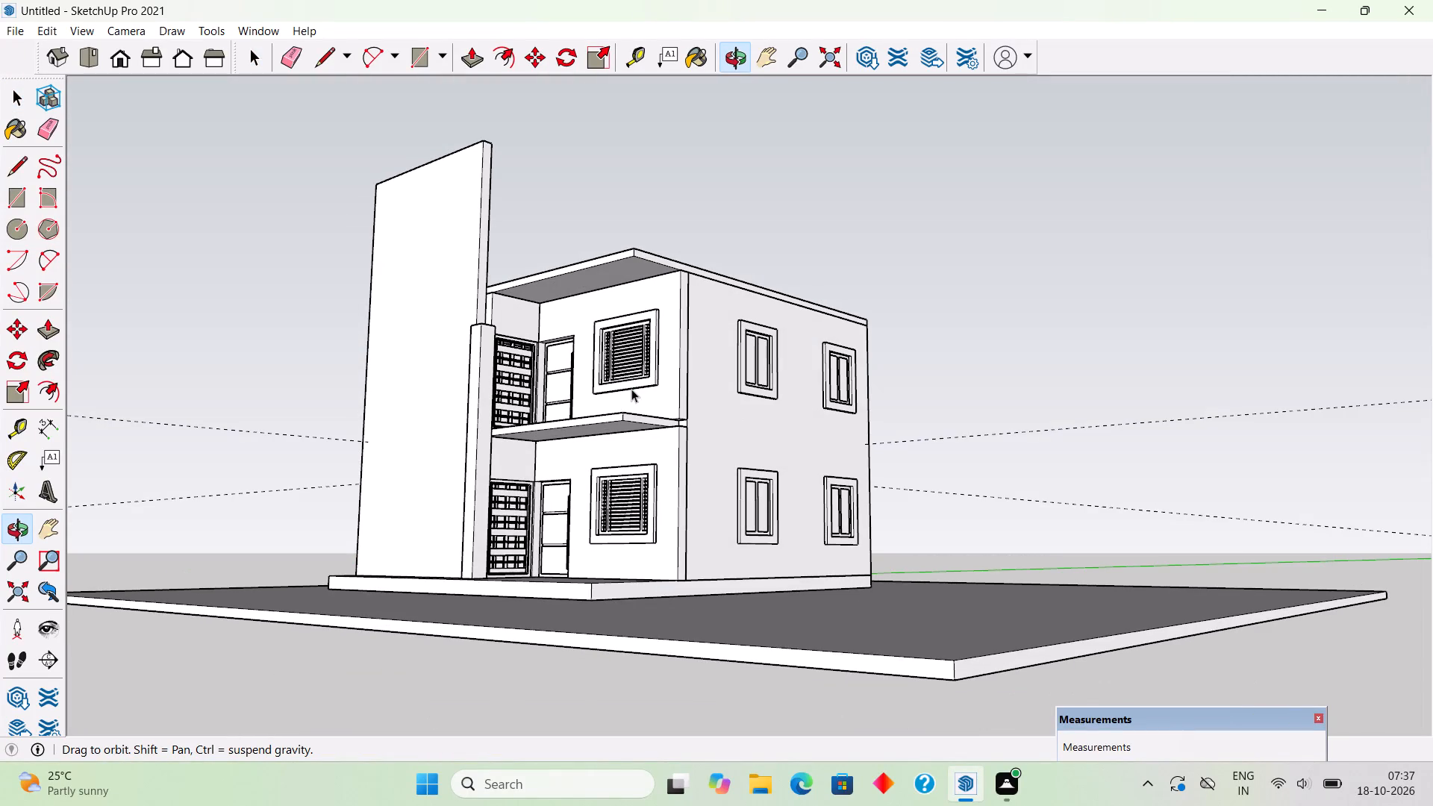
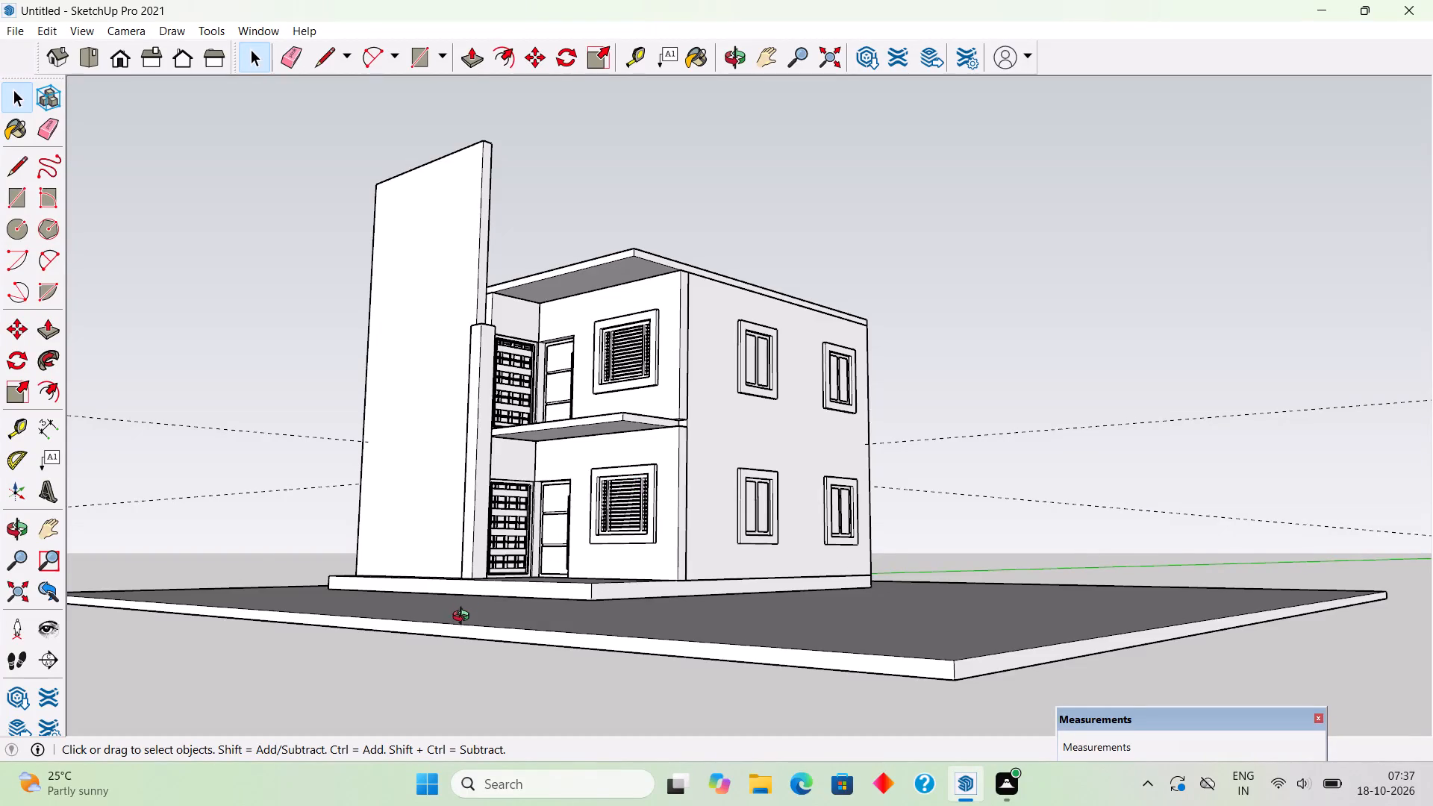
Open the balcony slab between the two storeys for editing and draw a vertical line on its front face at the pillar end.
scroll(540, 445, "up", 2)
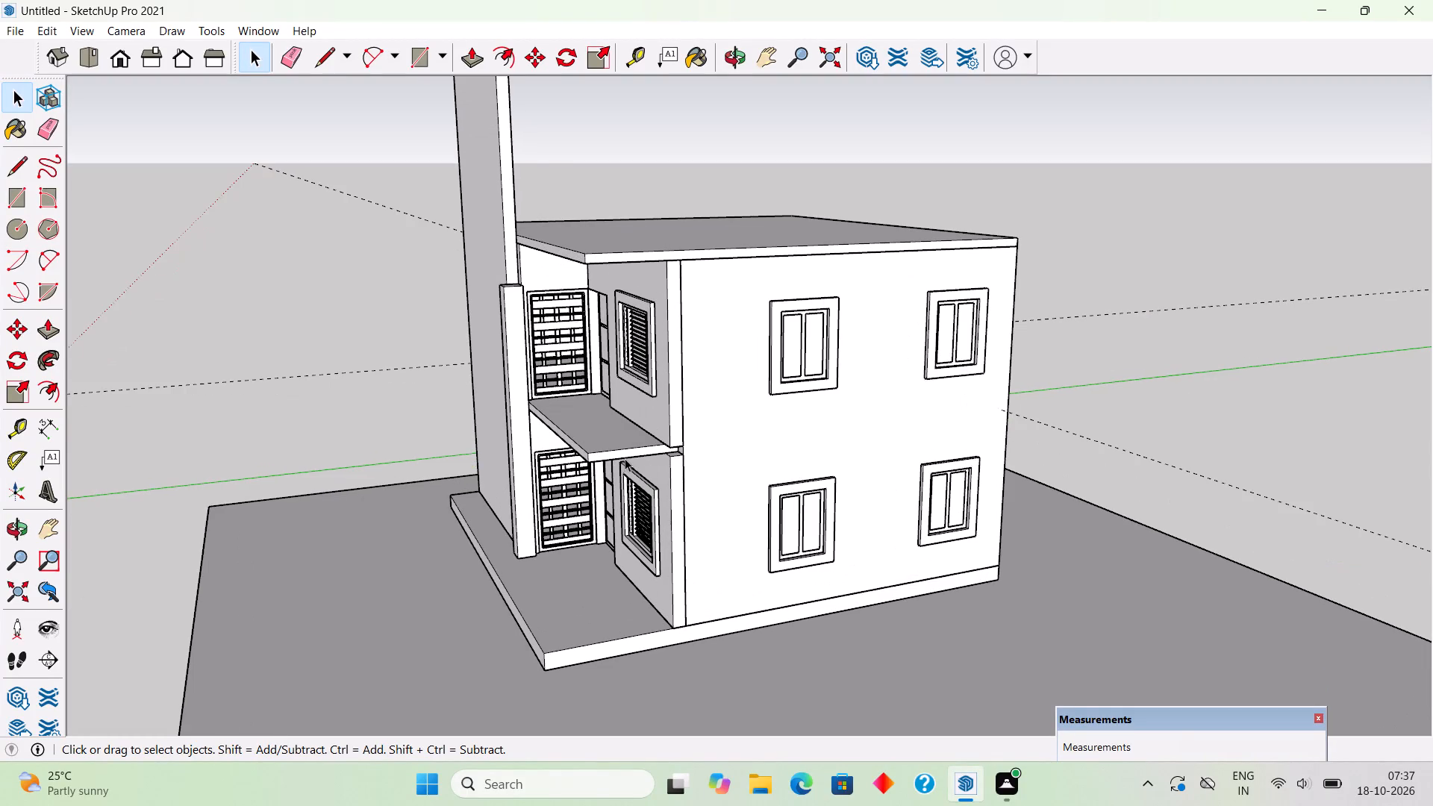
middle_click_drag(625, 458, 599, 453)
middle_click_drag(598, 453, 599, 453)
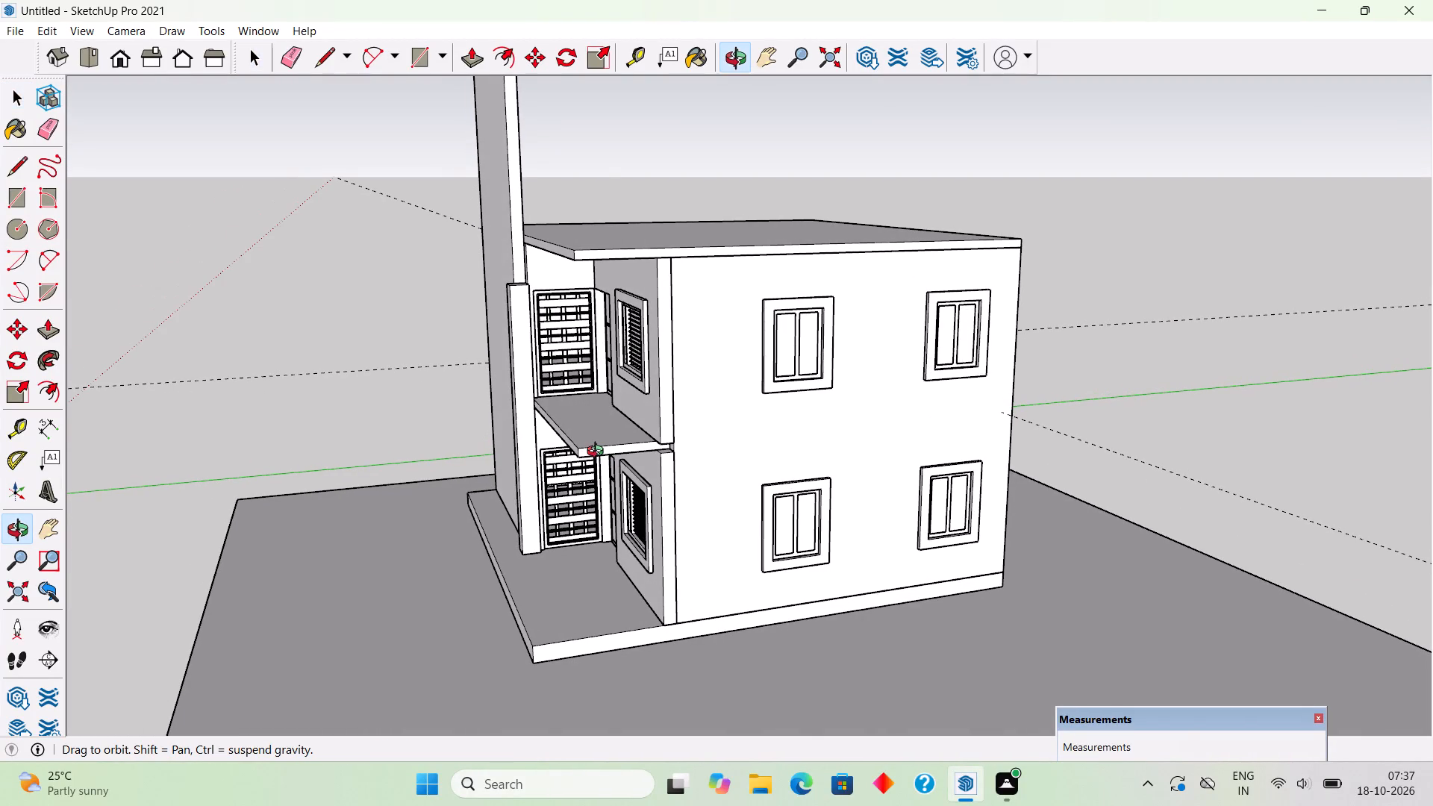
middle_click_drag(599, 453, 863, 410)
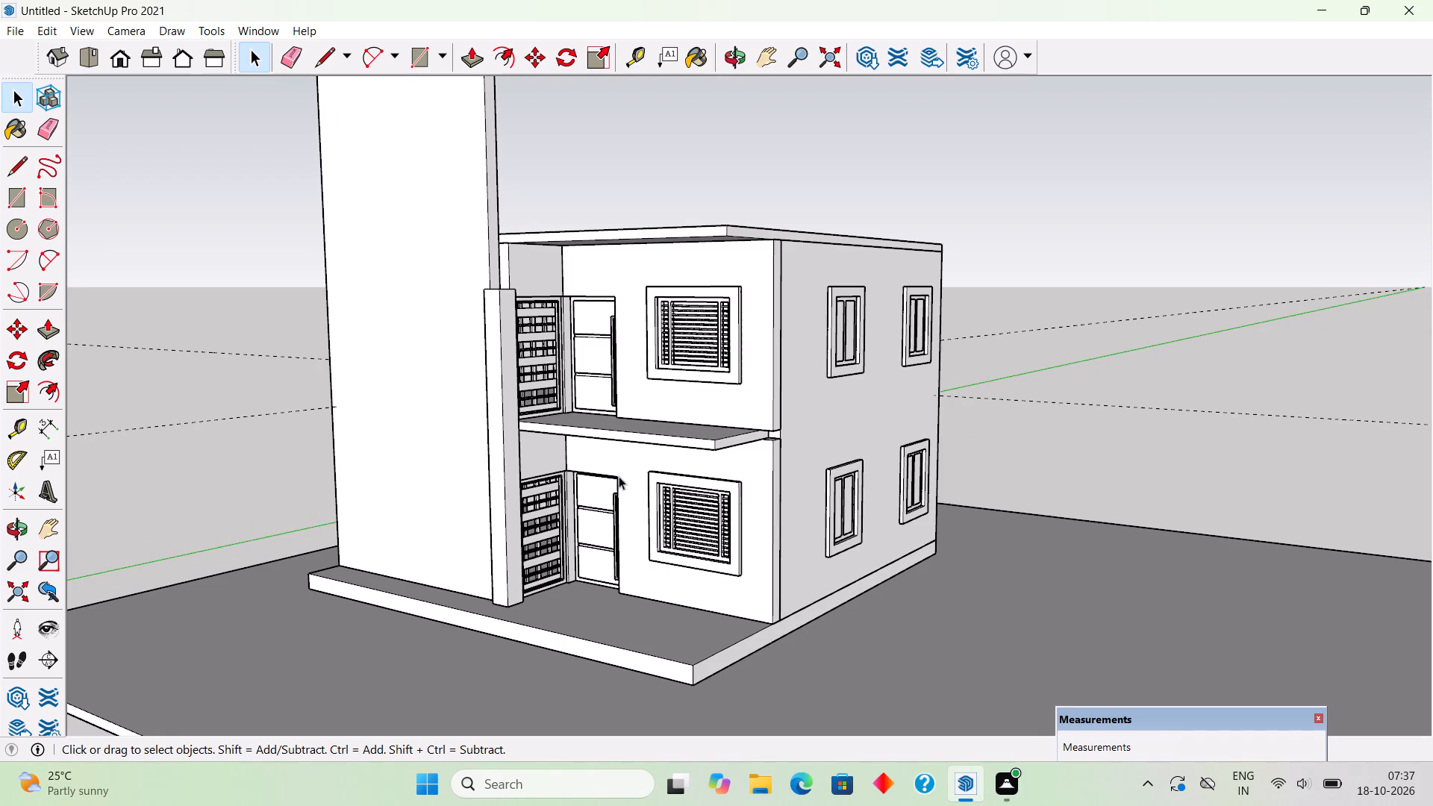
middle_click_drag(646, 474, 922, 436)
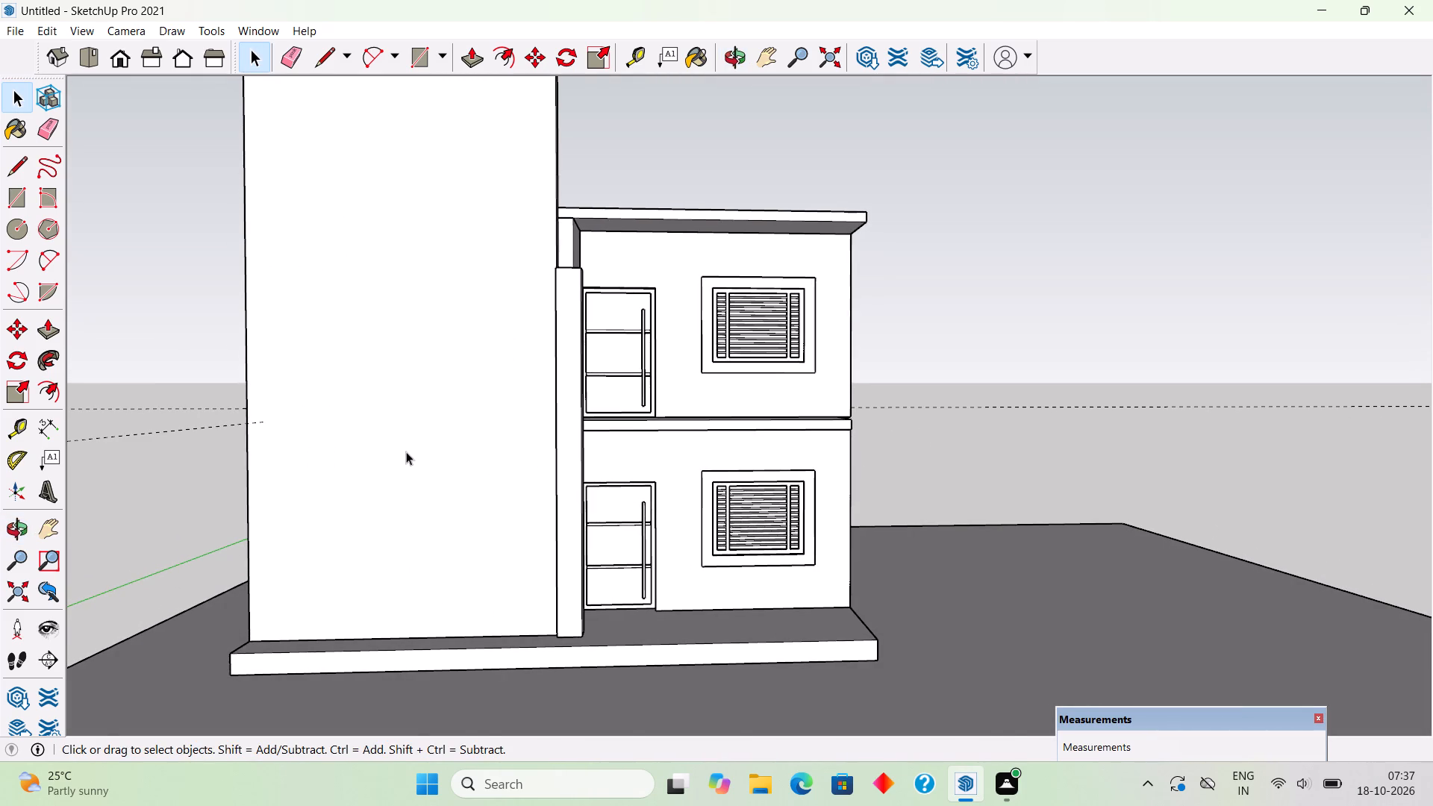
scroll(531, 443, "up", 4)
scroll(644, 422, "up", 1)
middle_click_drag(614, 431, 428, 466)
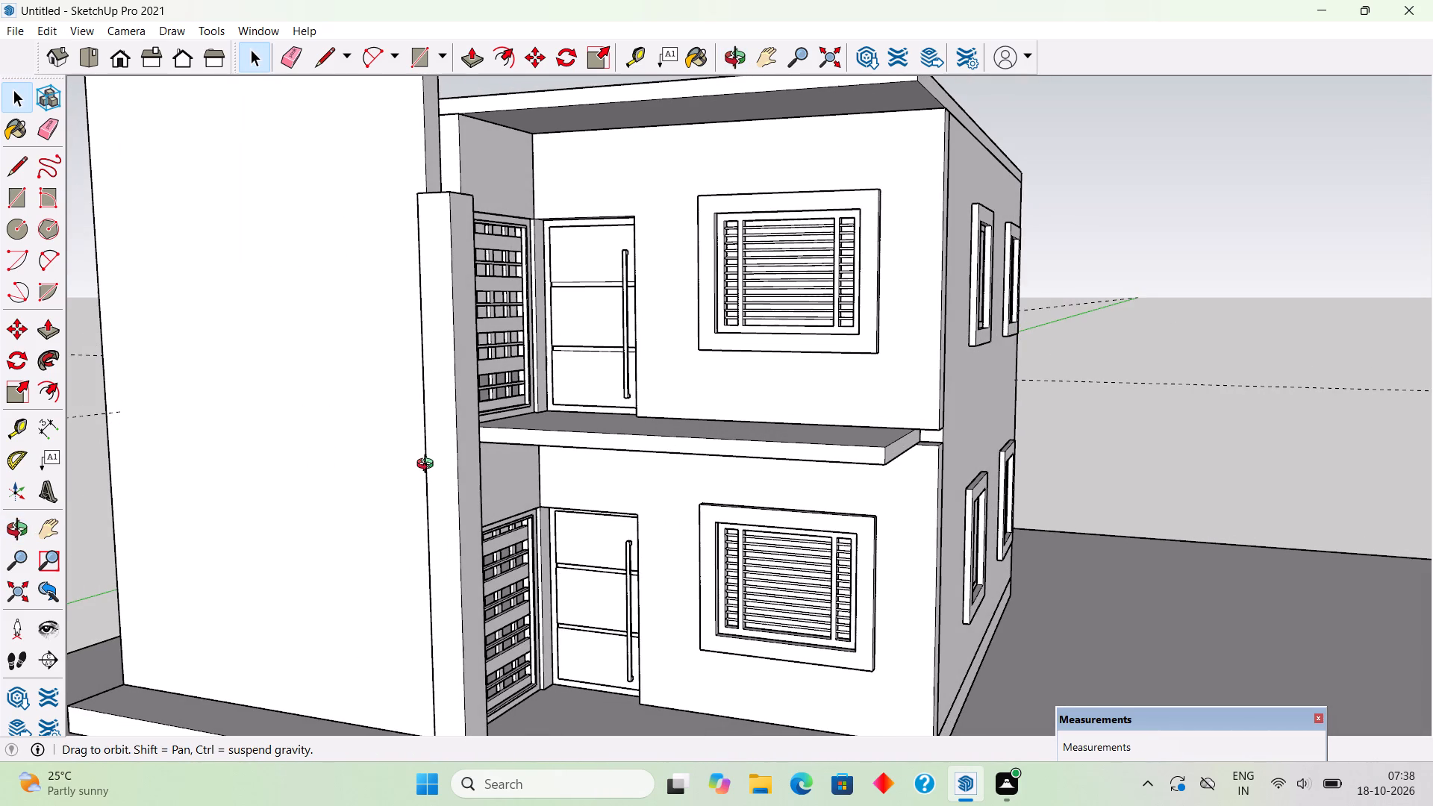
middle_click_drag(428, 466, 496, 476)
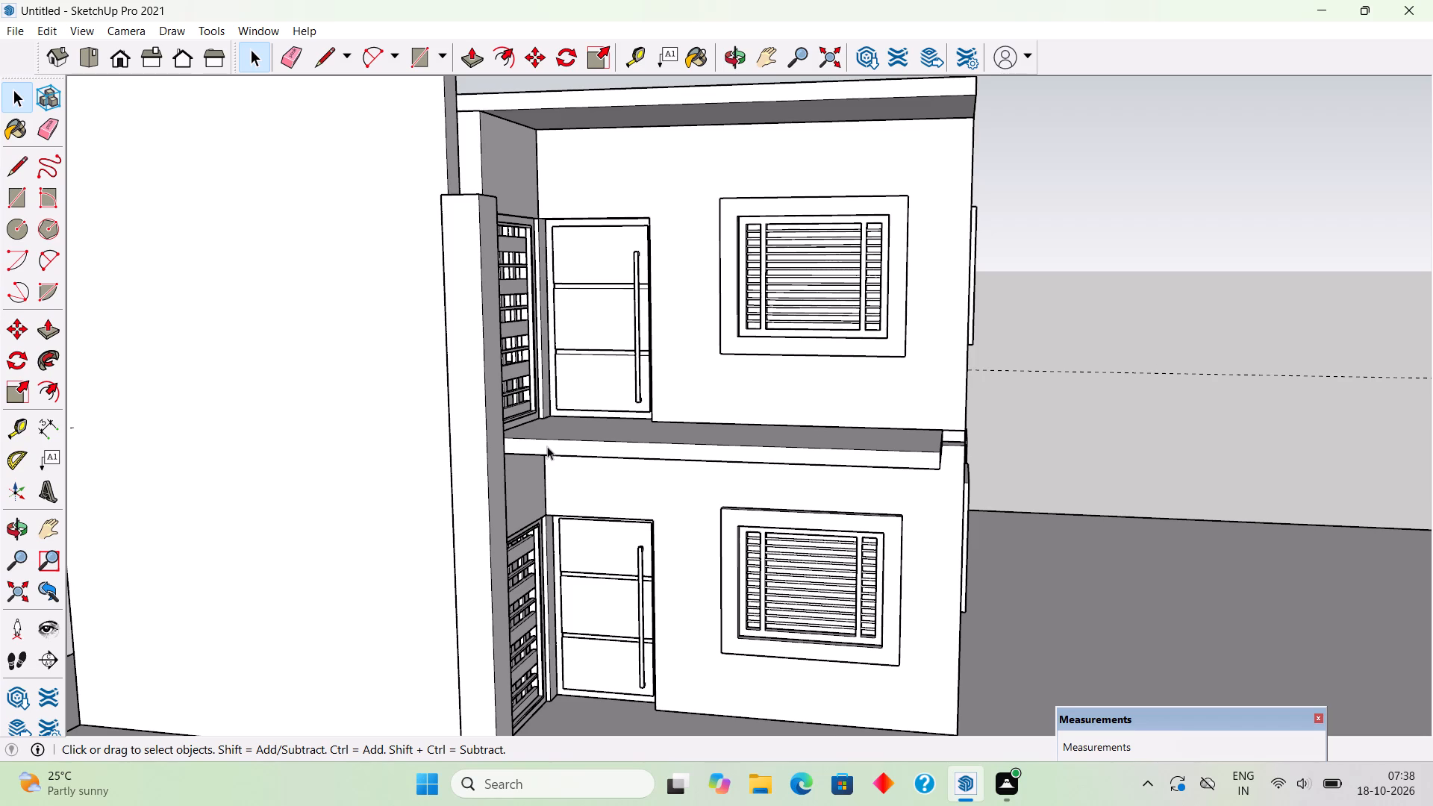
triple_click(547, 446)
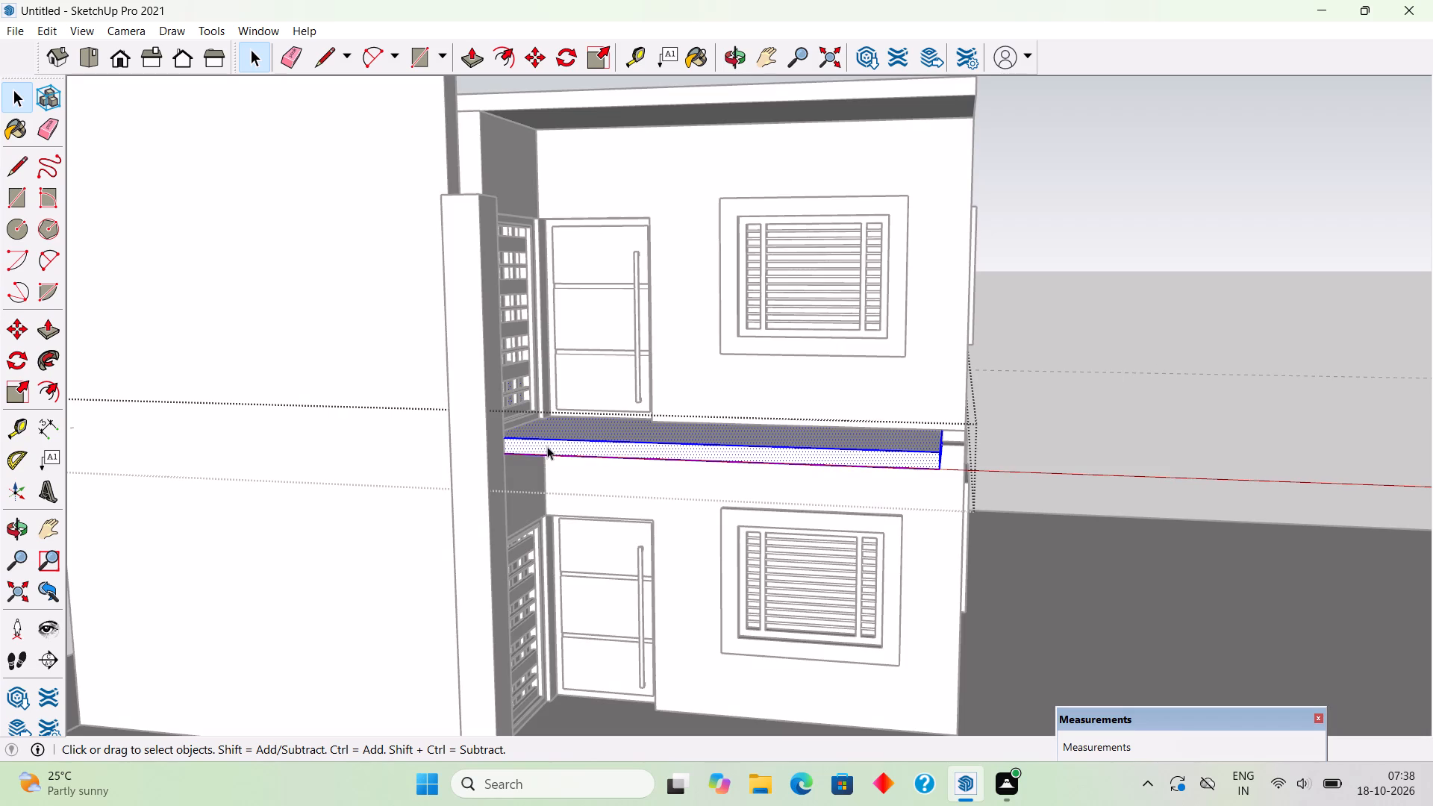
key("l")
scroll(508, 440, "up", 5)
left_click(505, 437)
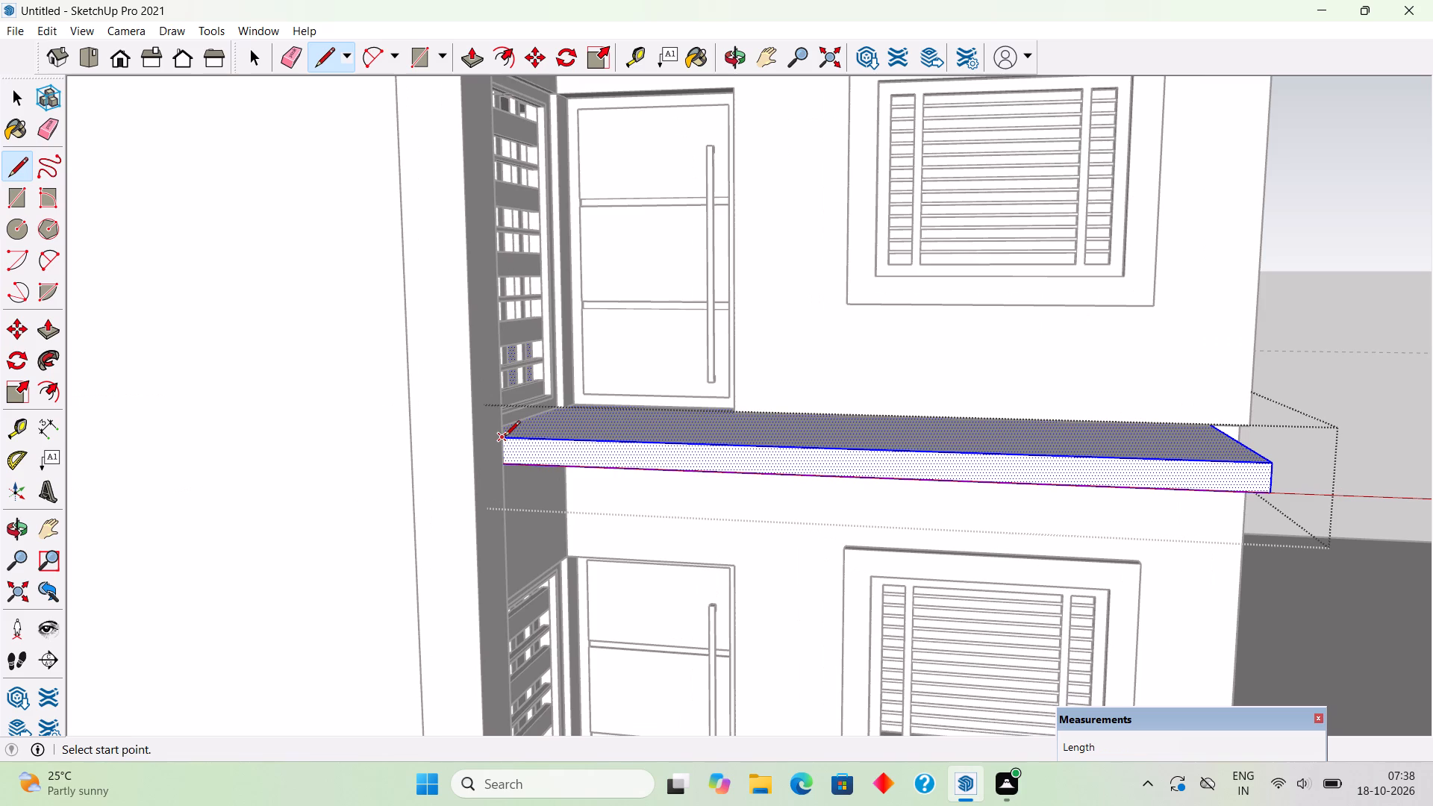
left_click(508, 460)
Draw a 6" vertical line across the balcony slab's side face where it meets the recess in the outer wall.
middle_click_drag(698, 470, 316, 487)
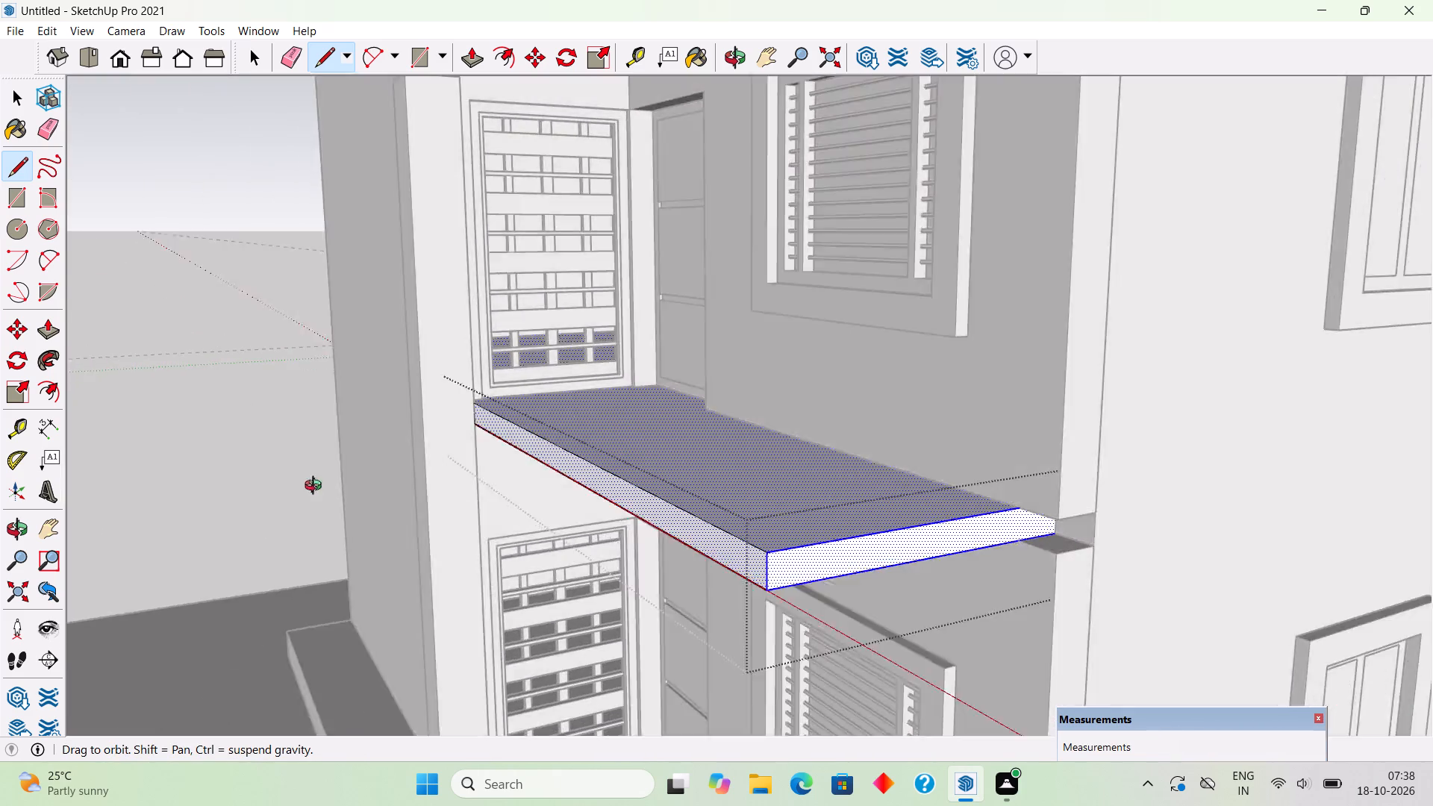
middle_click_drag(316, 487, 162, 463)
scroll(843, 536, "up", 3)
middle_click_drag(749, 491, 749, 376)
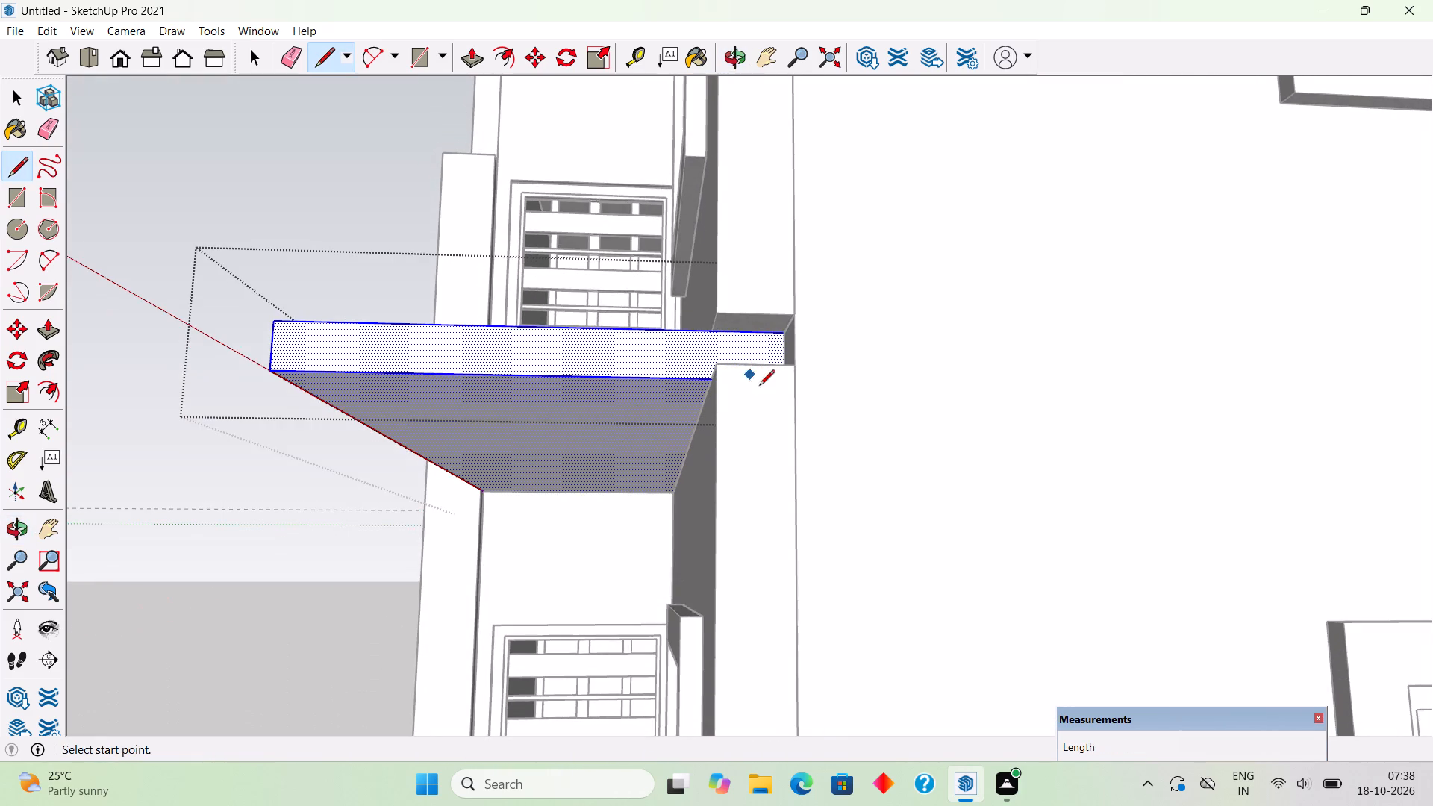
scroll(785, 346, "up", 4)
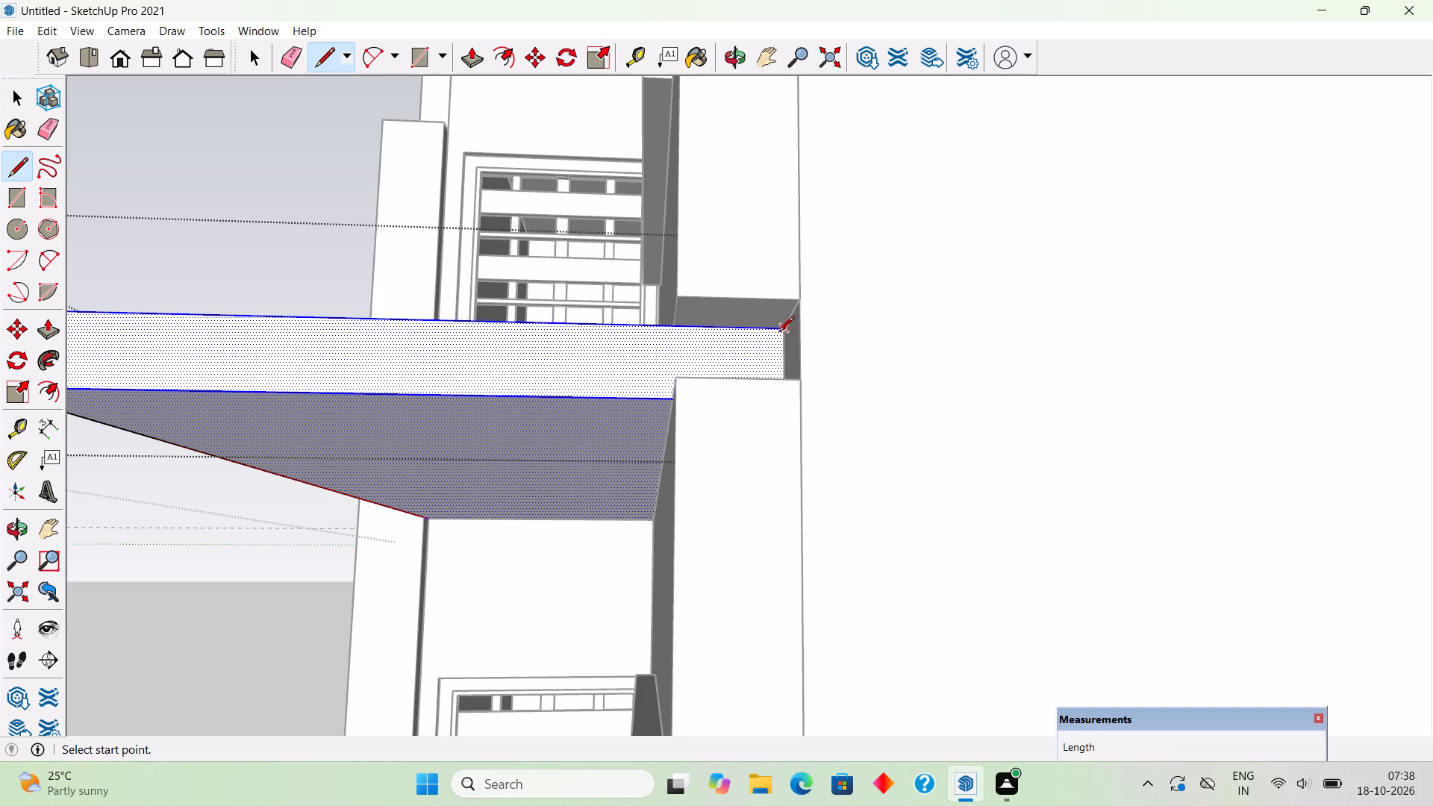
left_click(778, 333)
middle_click_drag(778, 373, 781, 438)
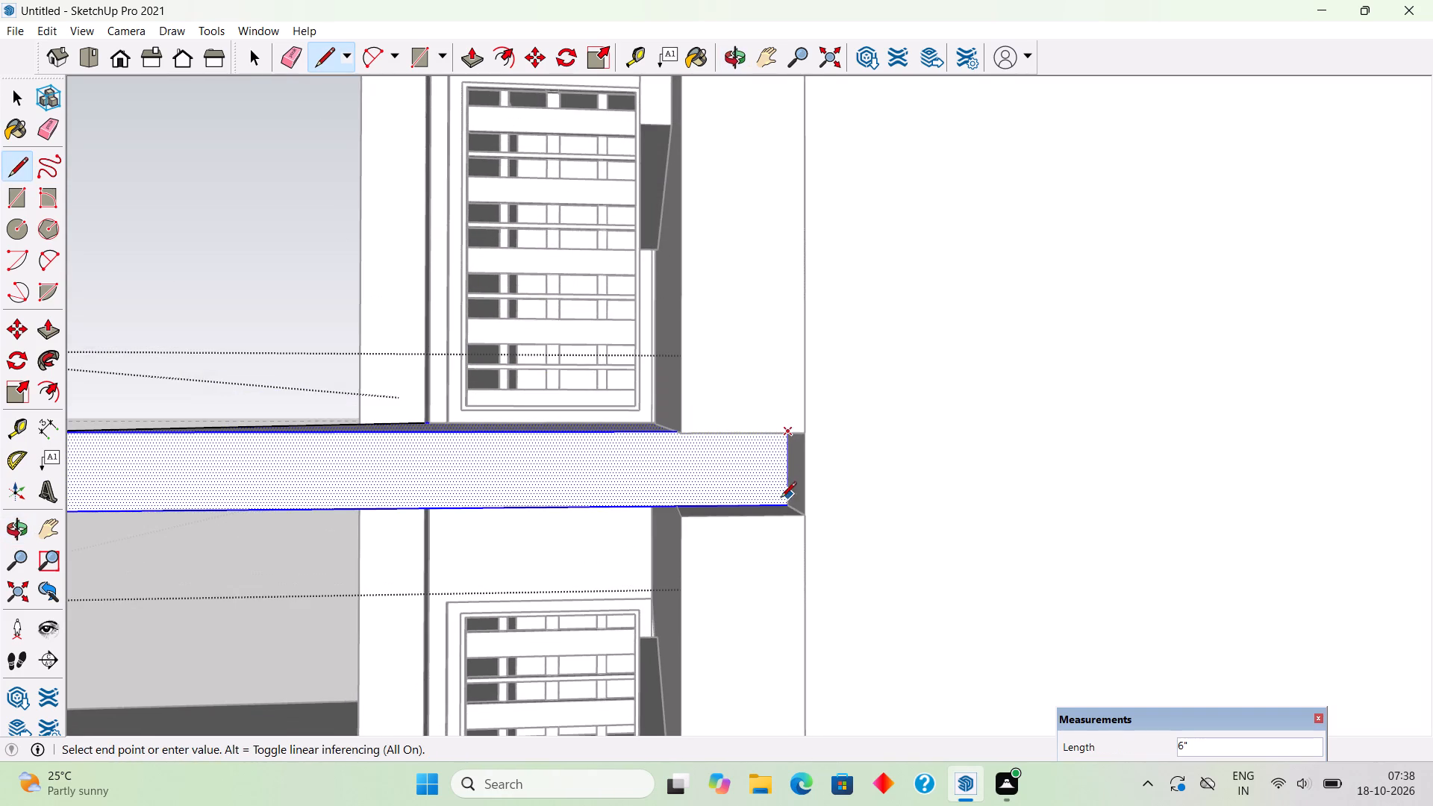
scroll(781, 499, "up", 3)
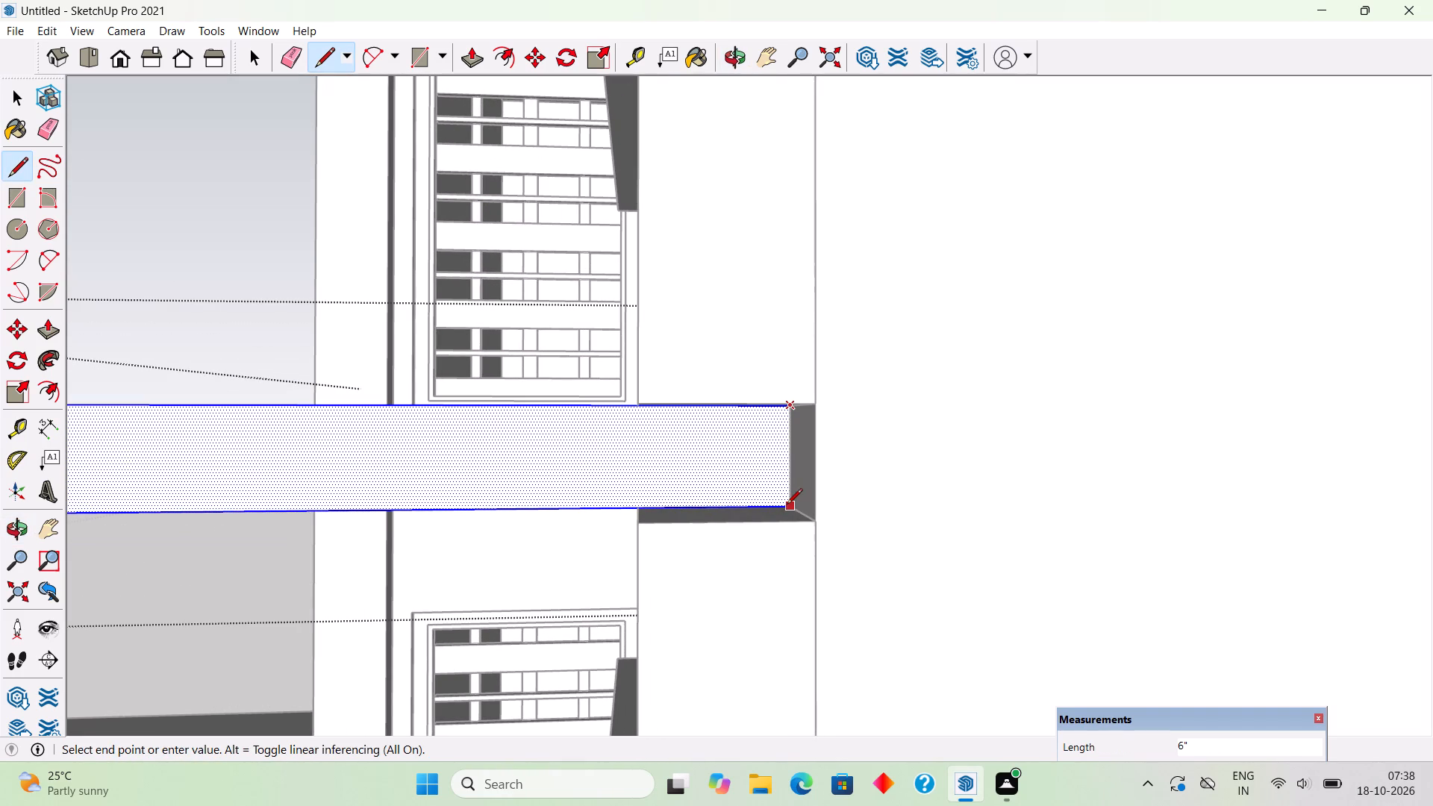
left_click(793, 510)
Push/pull the balcony slab's side face outward by 1'.
scroll(793, 510, "down", 4)
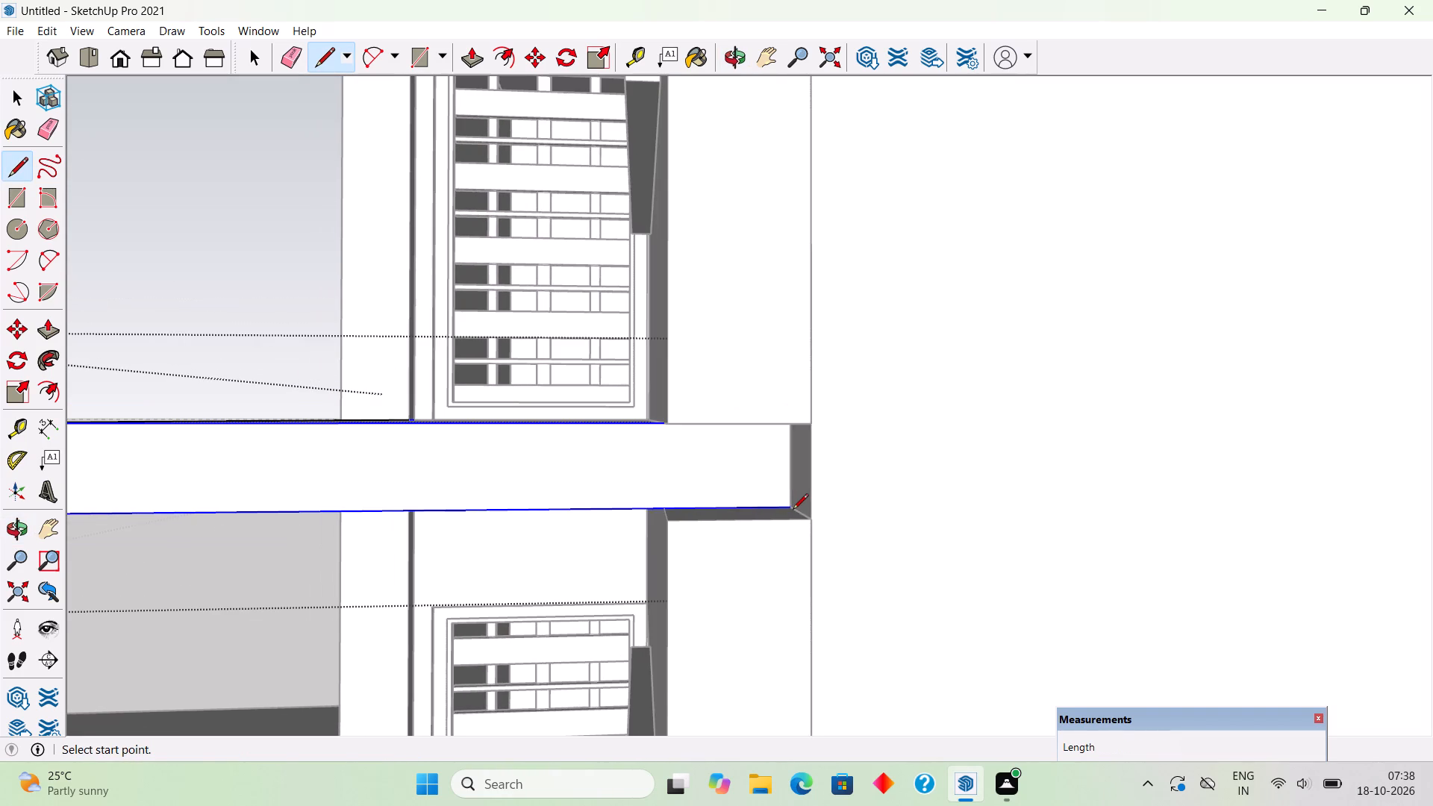
key("p")
left_click(719, 490)
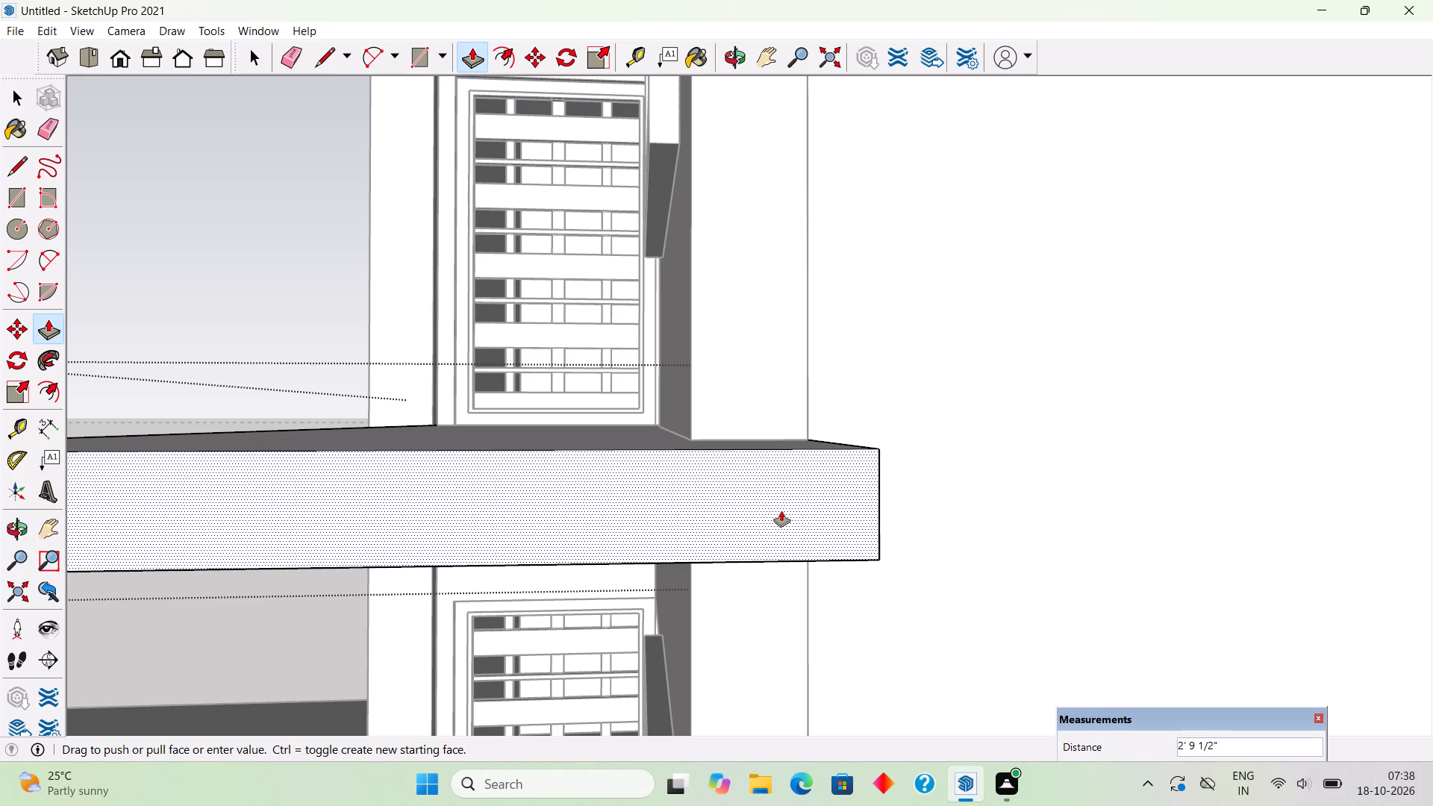
type("1'")
key("Return")
scroll(781, 511, "down", 6)
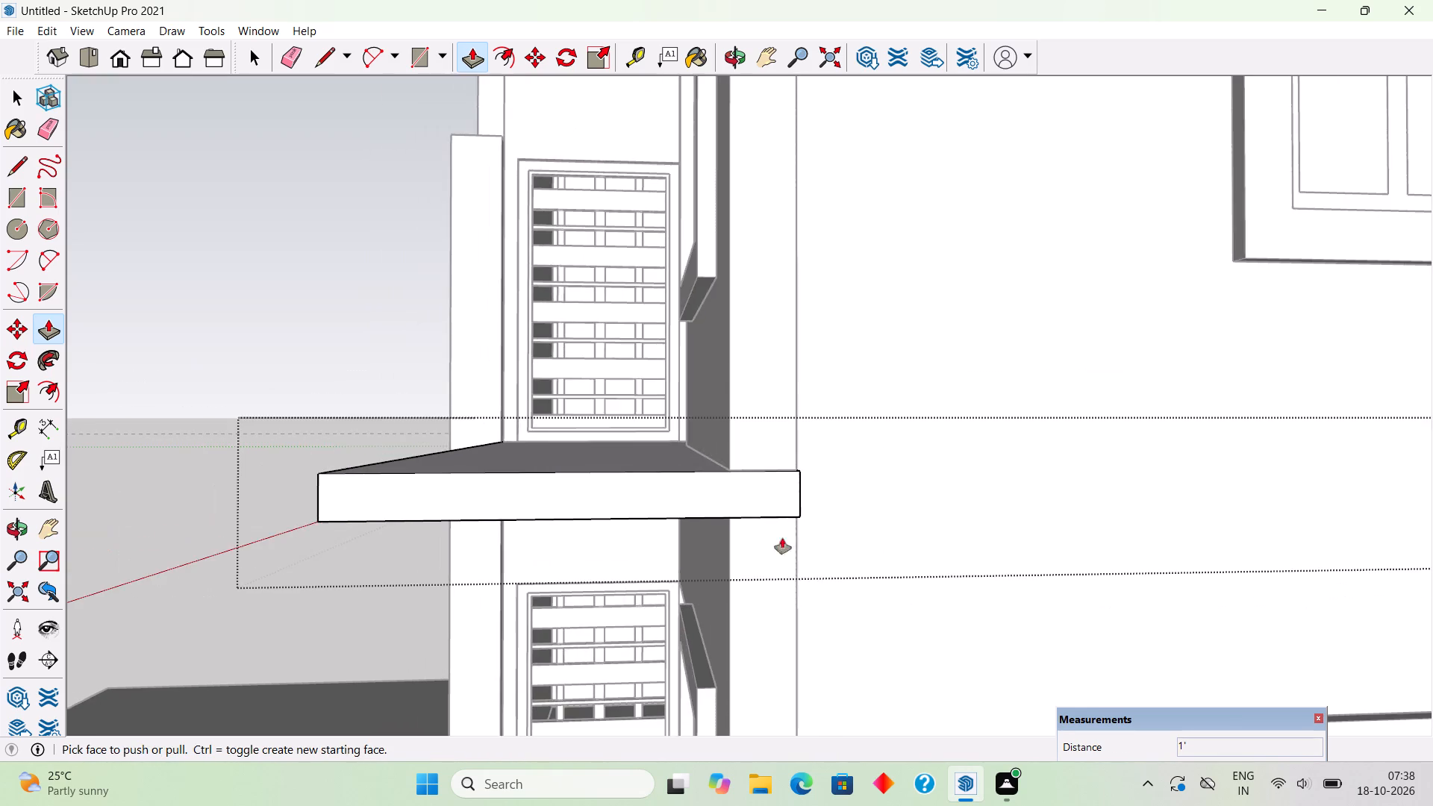
Push/pull the balcony slab's front face outward by 6" and leave the slab's editing mode.
middle_click_drag(676, 579, 287, 652)
scroll(287, 652, "down", 2)
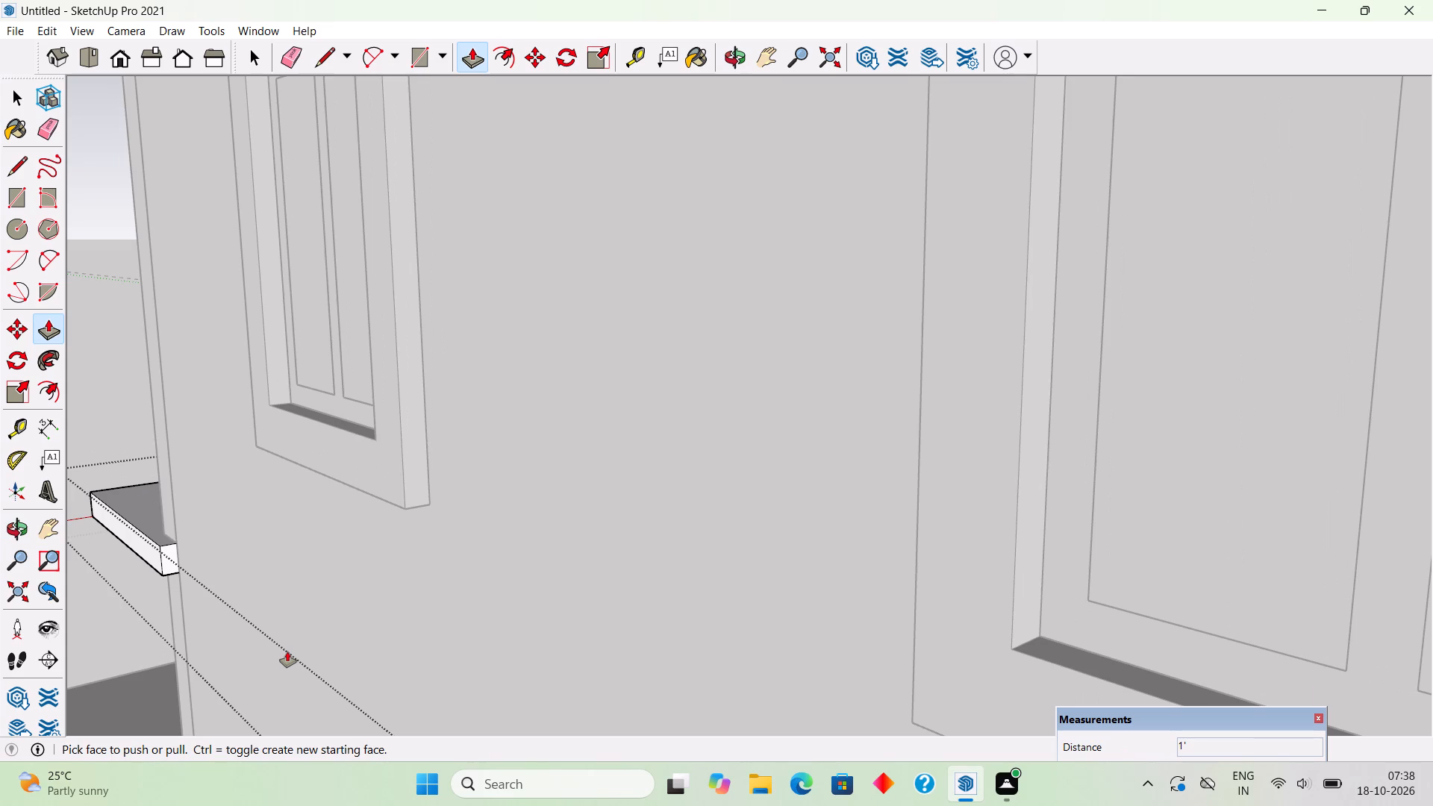
scroll(154, 614, "down", 4)
middle_click_drag(413, 599, 796, 539)
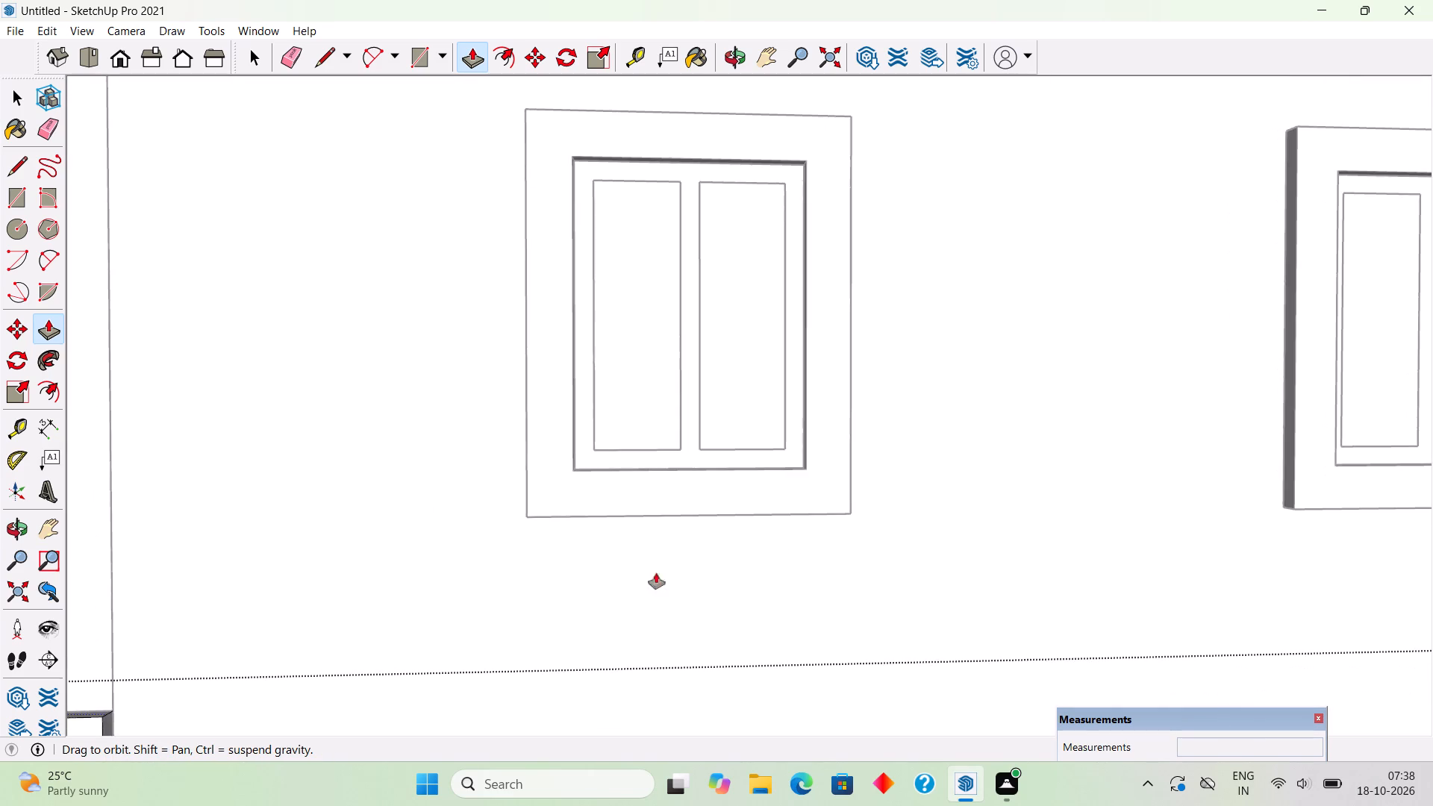
scroll(384, 563, "down", 15)
middle_click_drag(167, 643, 706, 619)
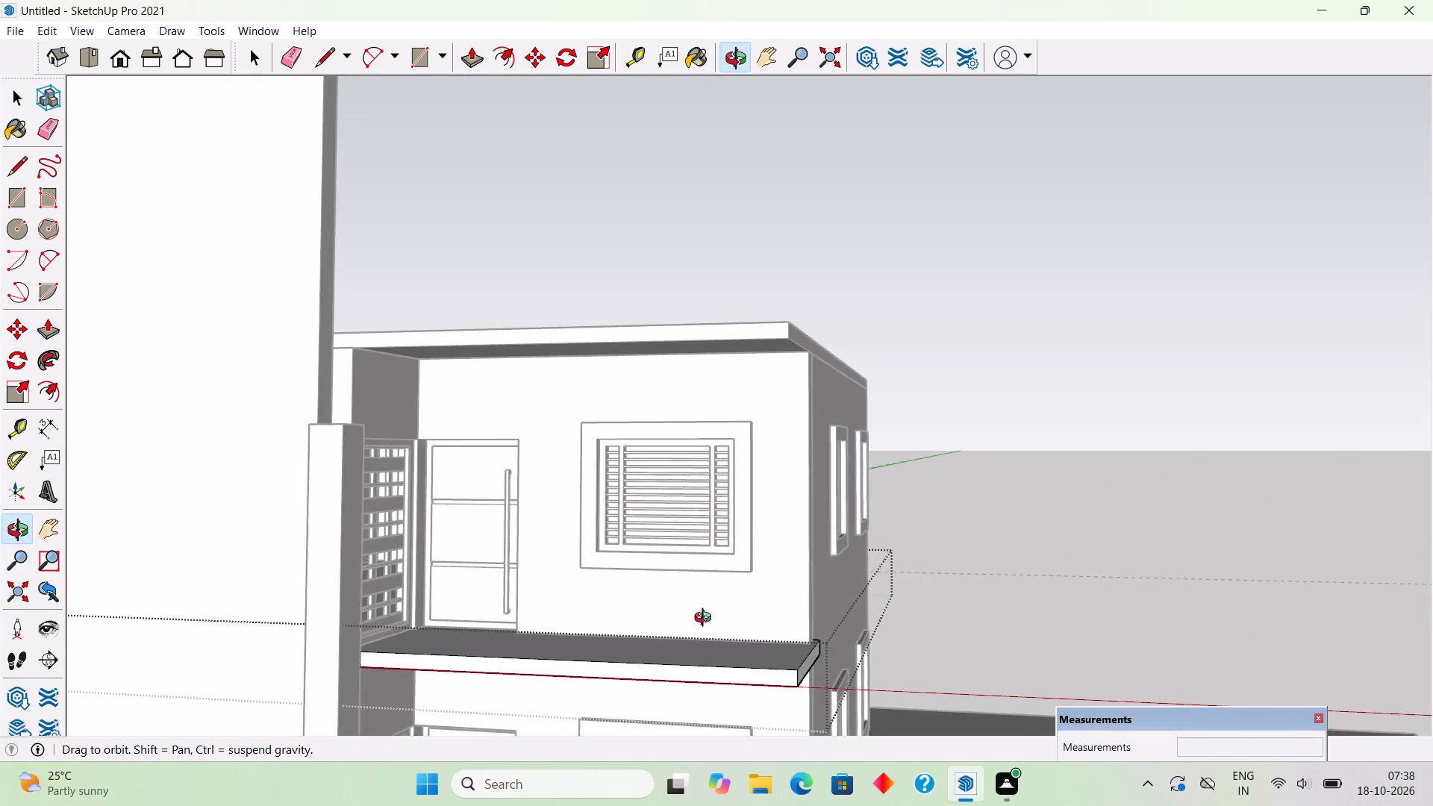
middle_click_drag(706, 619, 628, 615)
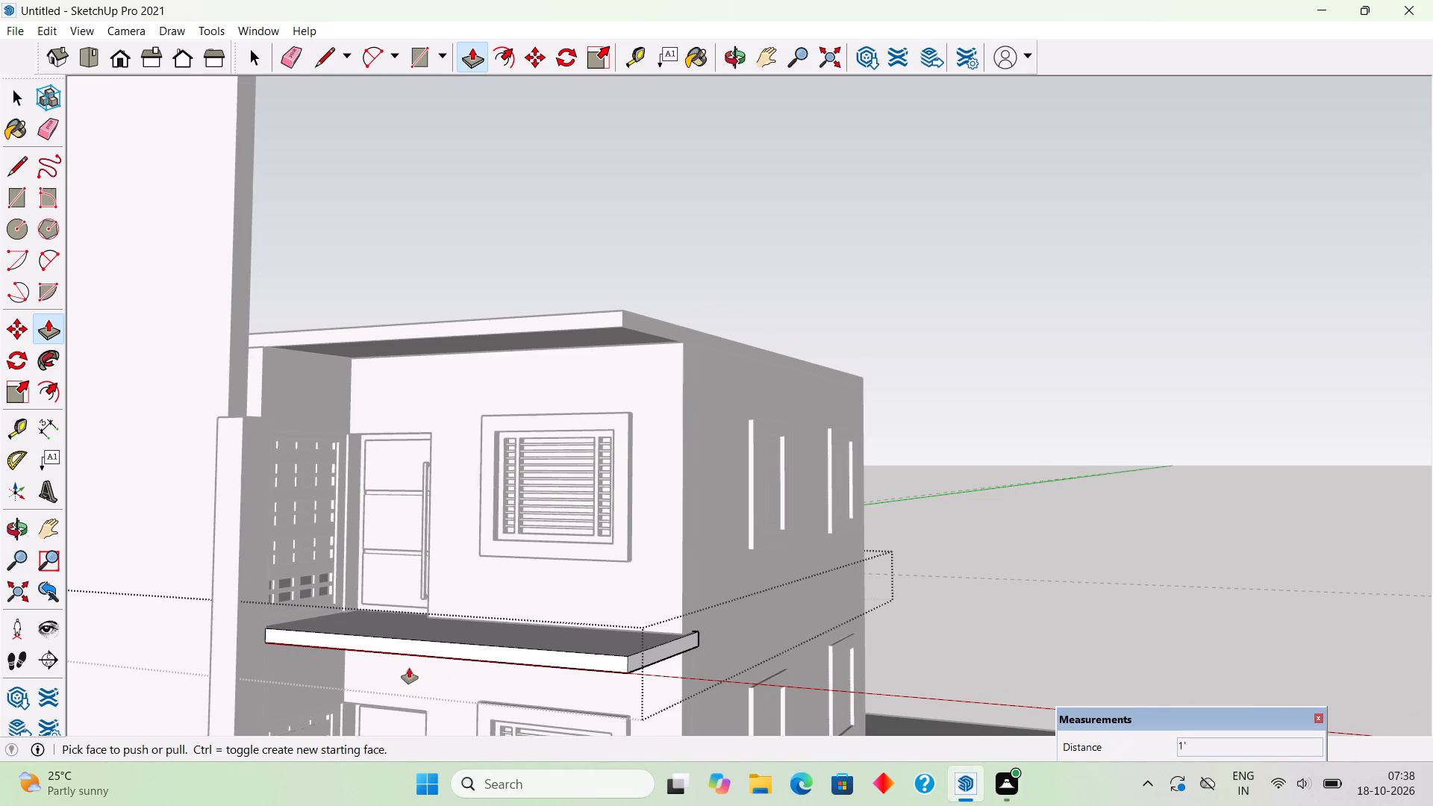
middle_click_drag(406, 668, 714, 624)
left_click(469, 635)
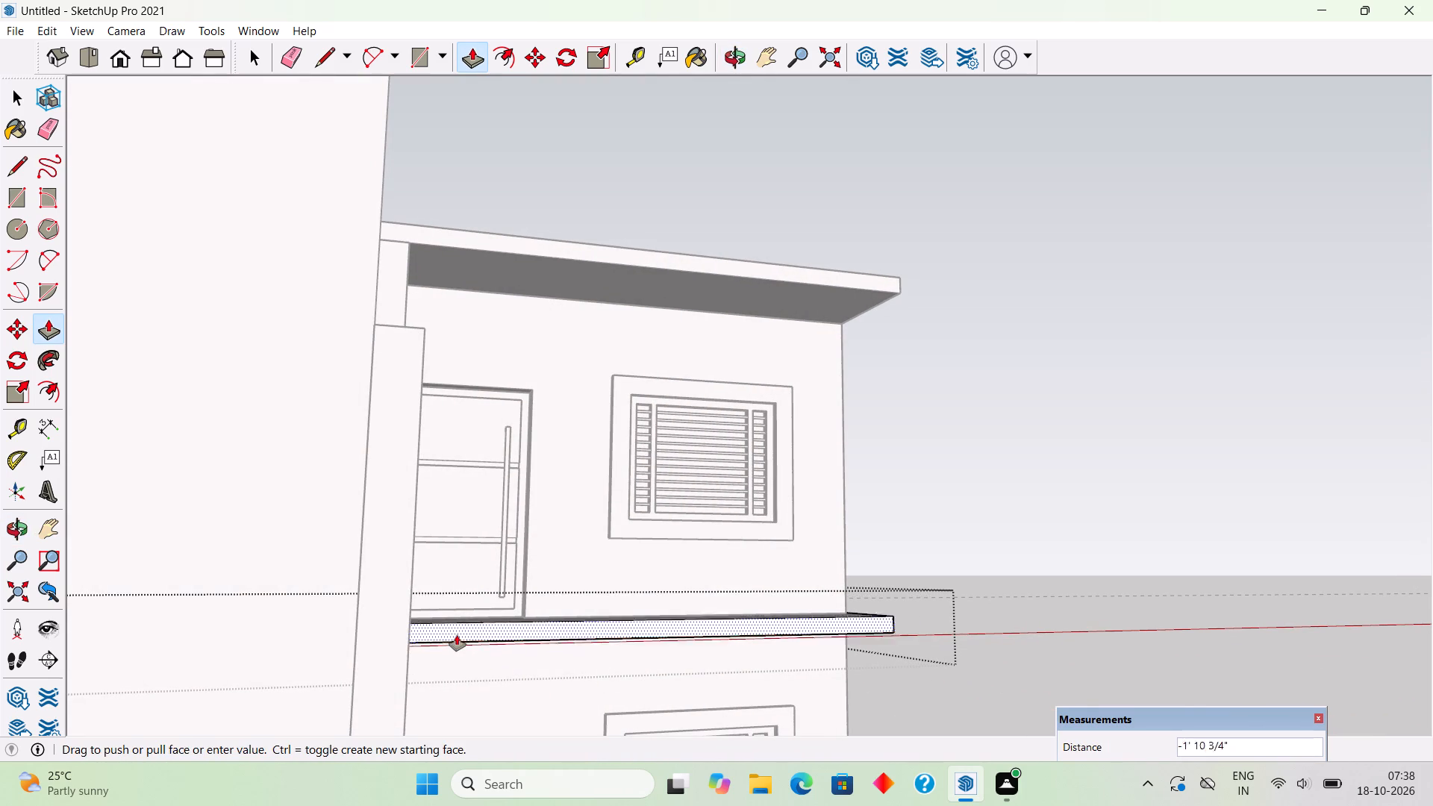
left_click(392, 652)
left_click(428, 640)
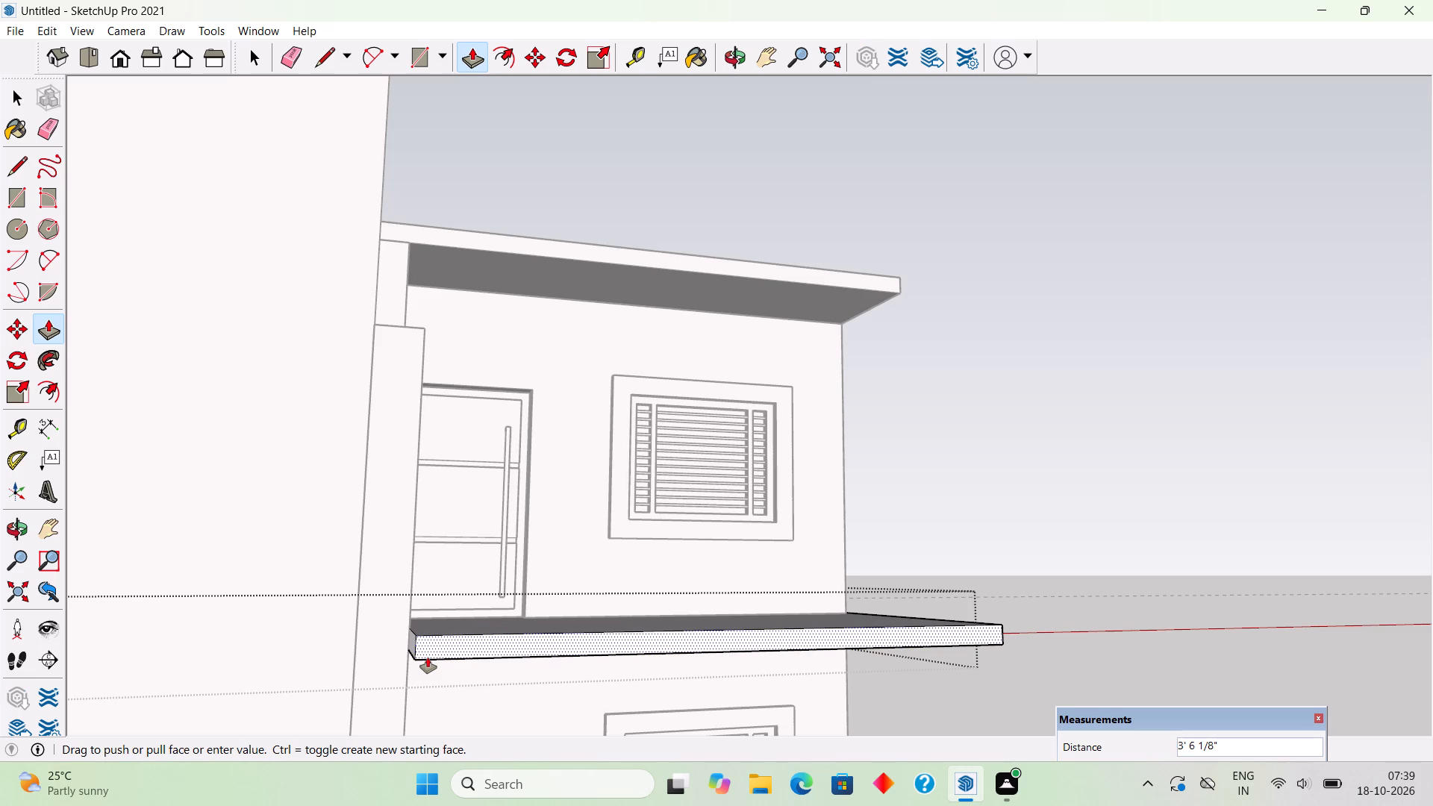
type("6\"")
key("Return")
key("space")
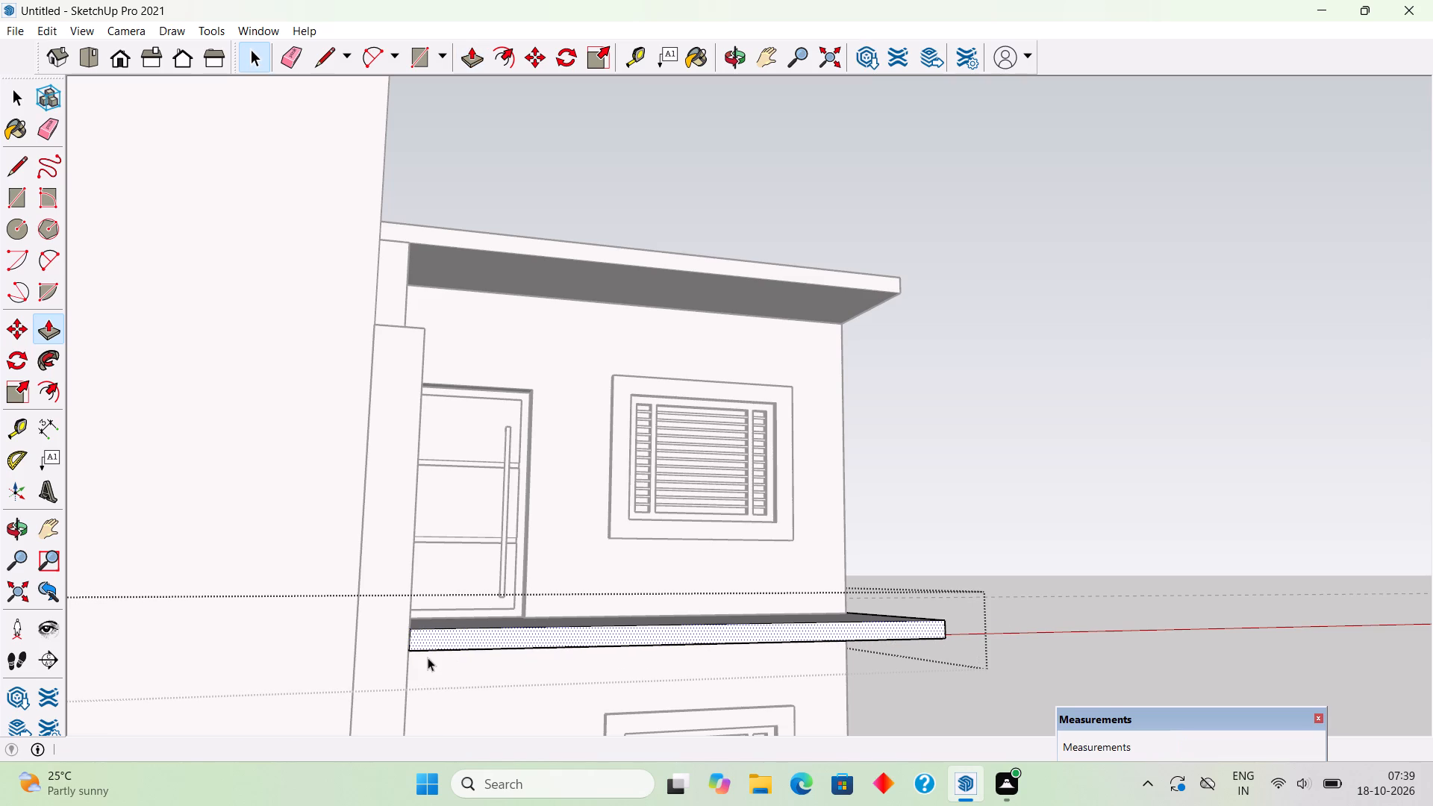
middle_click_drag(445, 661, 614, 678)
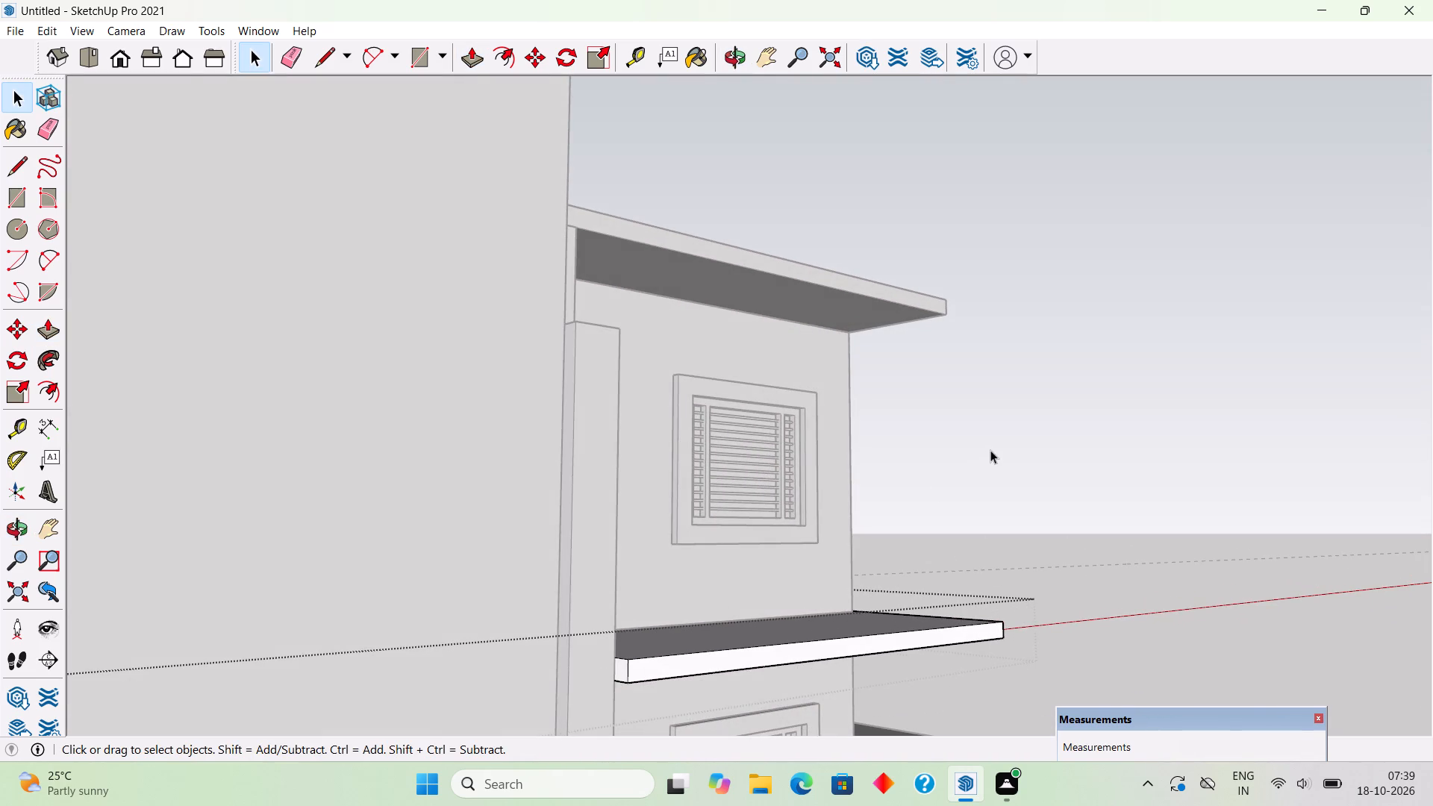
left_click(990, 450)
Examine the extended balcony slab and how it meets the front pillar and outer wall.
scroll(943, 463, "down", 4)
middle_click_drag(893, 516, 153, 527)
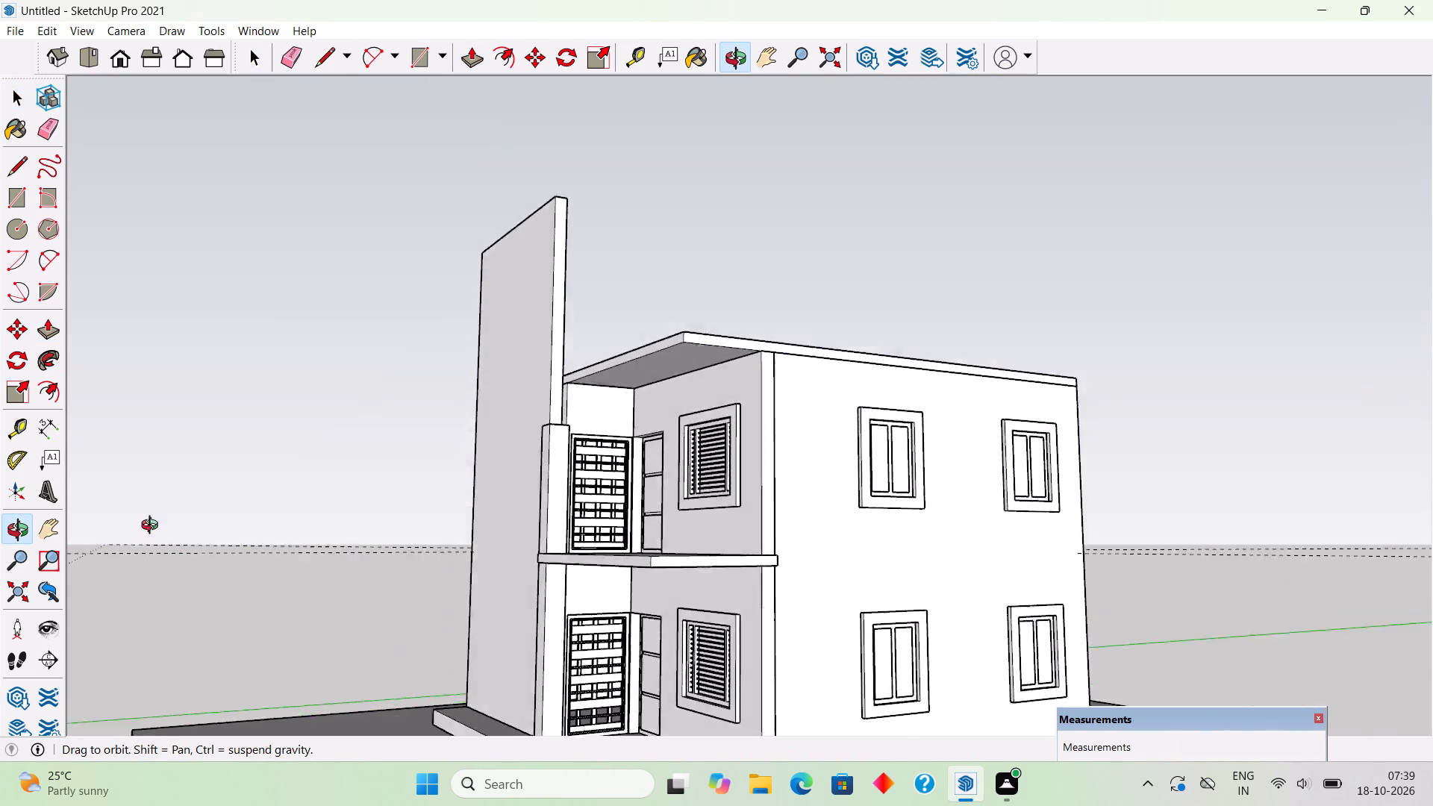
middle_click_drag(153, 527, 578, 510)
scroll(668, 561, "up", 11)
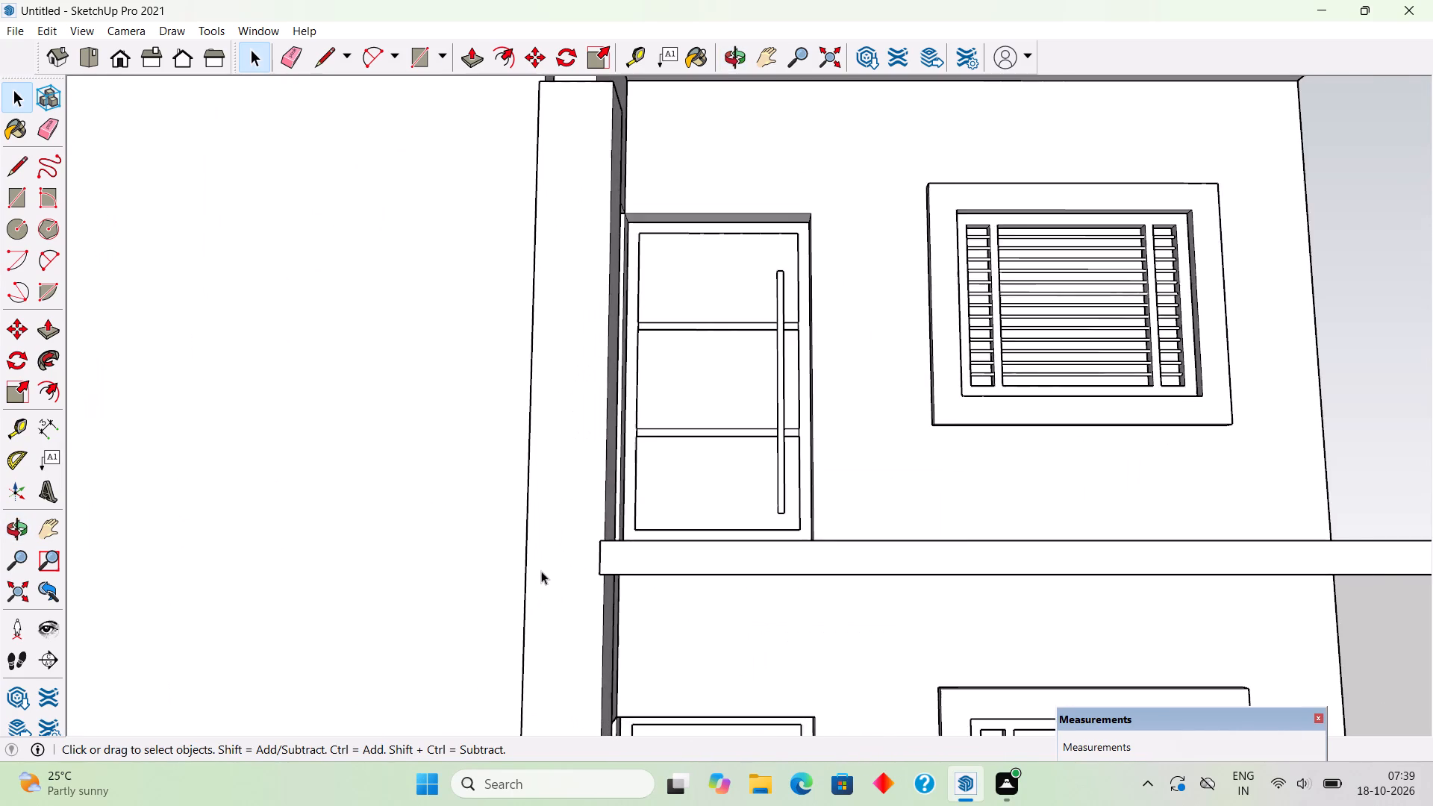
scroll(614, 554, "up", 2)
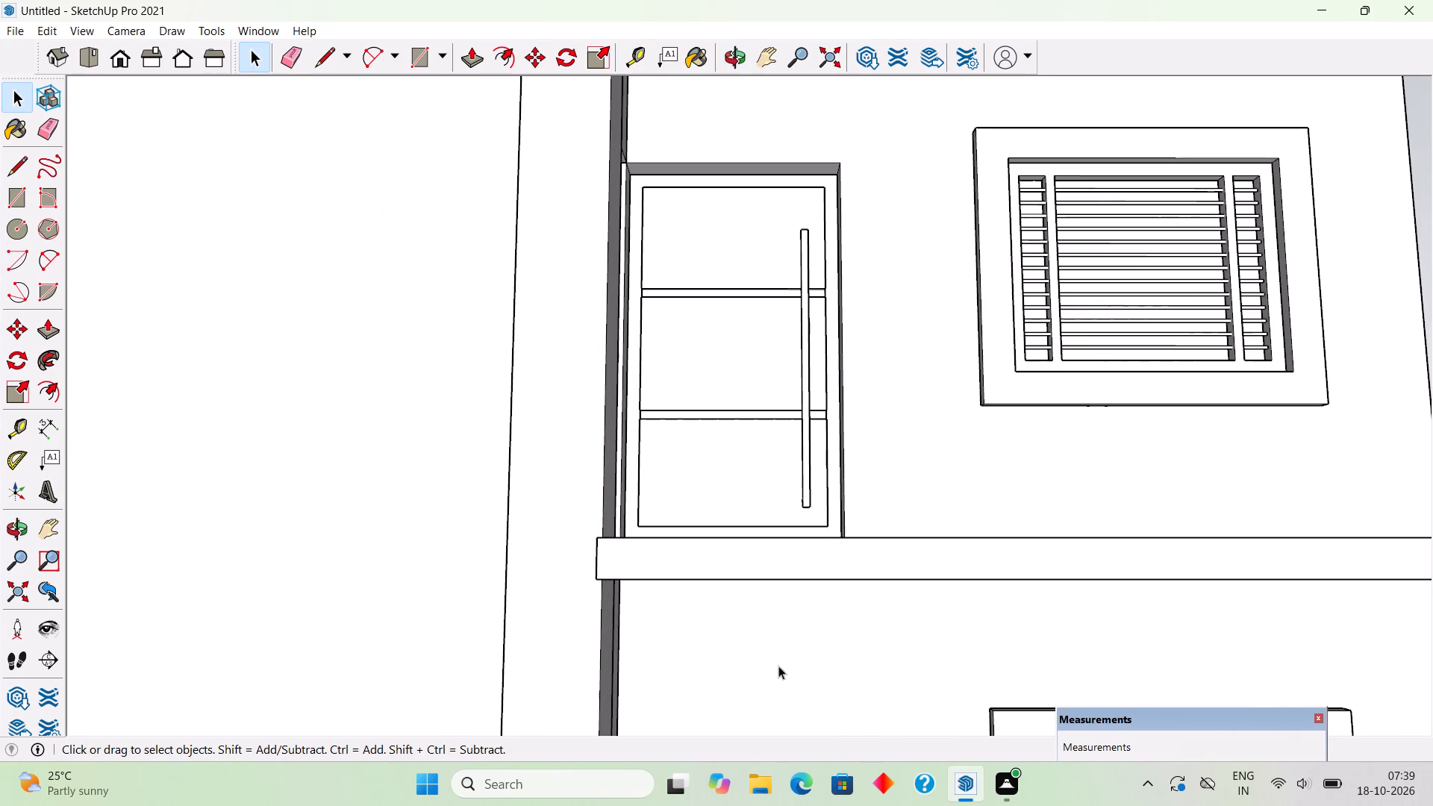
middle_click(810, 687)
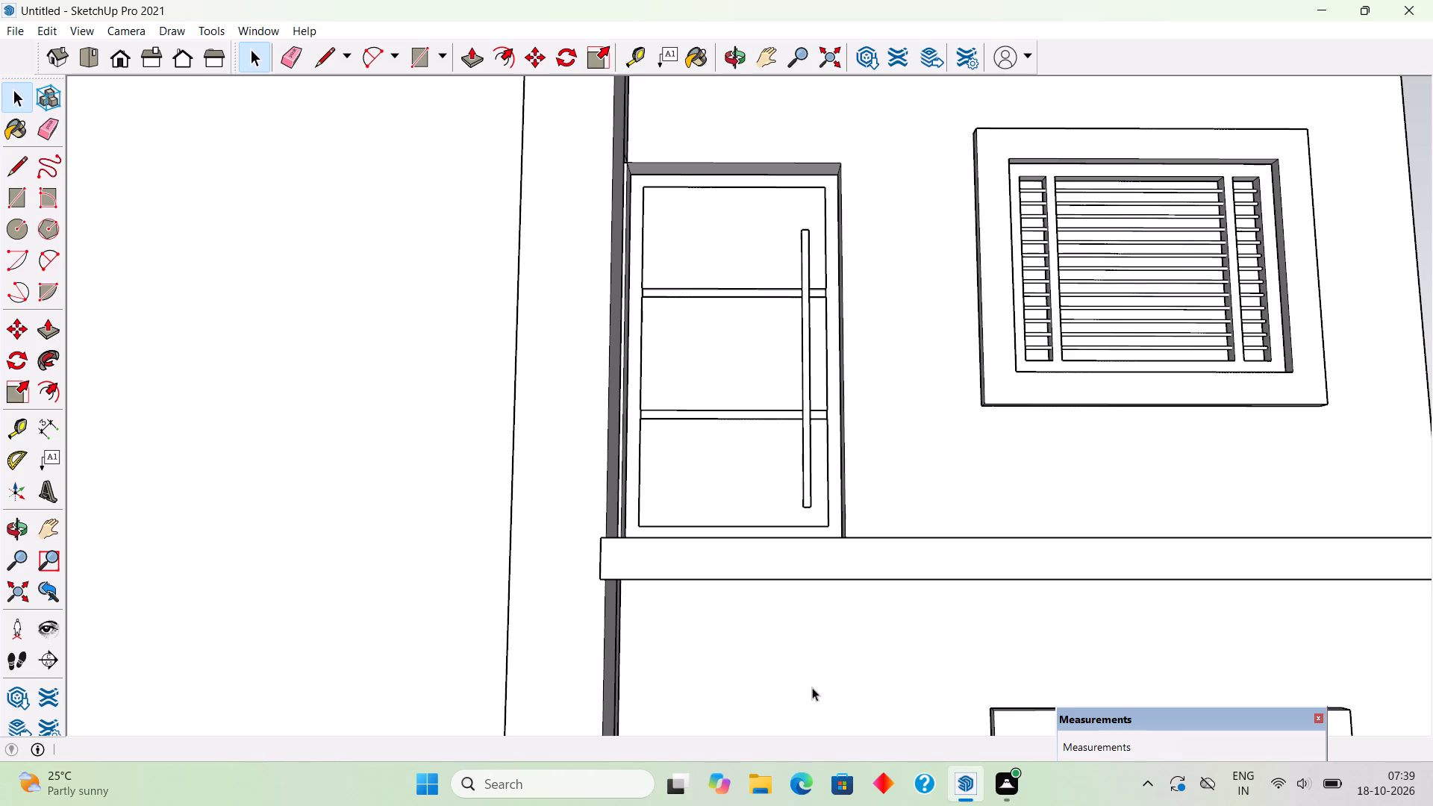
middle_click(812, 687)
scroll(812, 687, "down", 5)
middle_click_drag(817, 675, 771, 493)
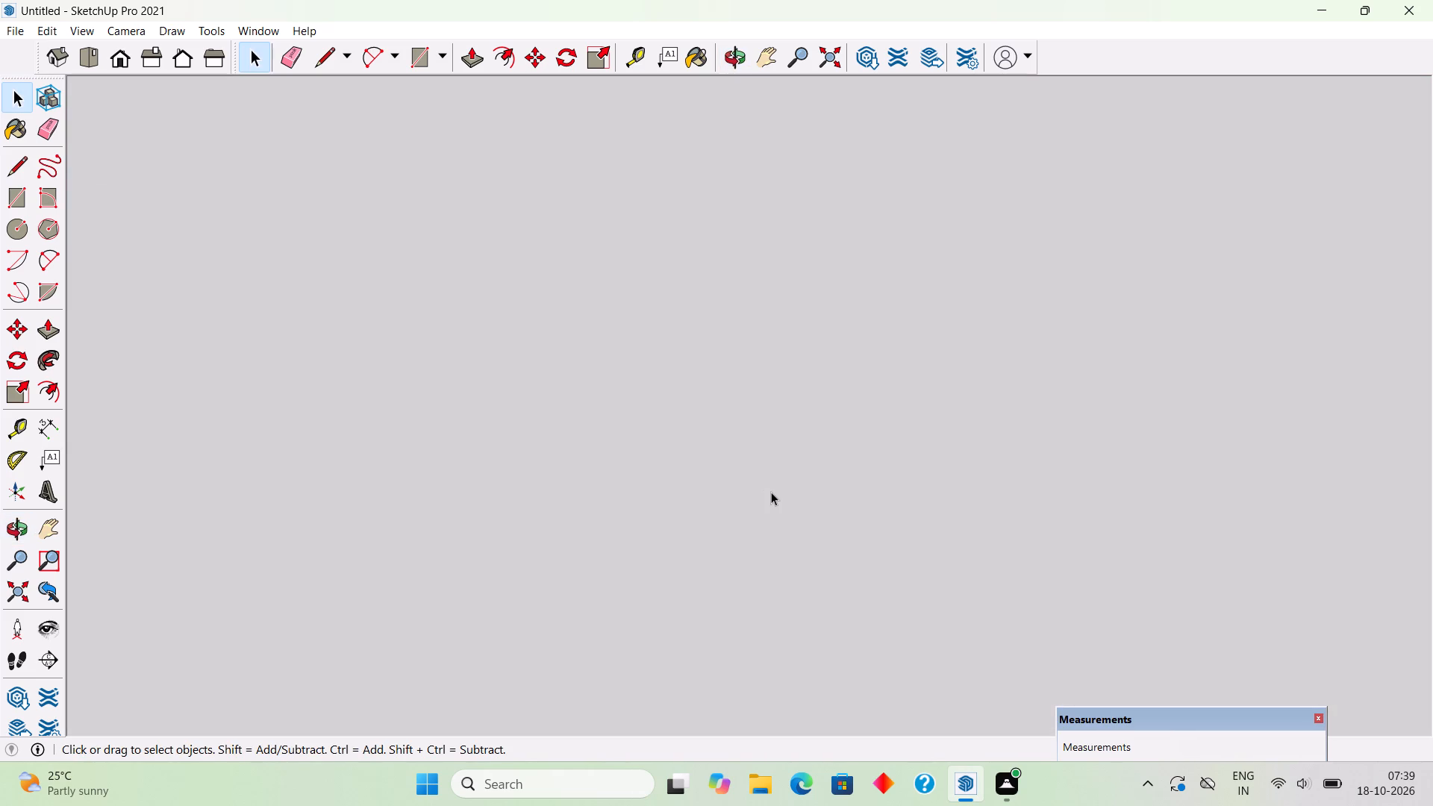
left_click(28, 593)
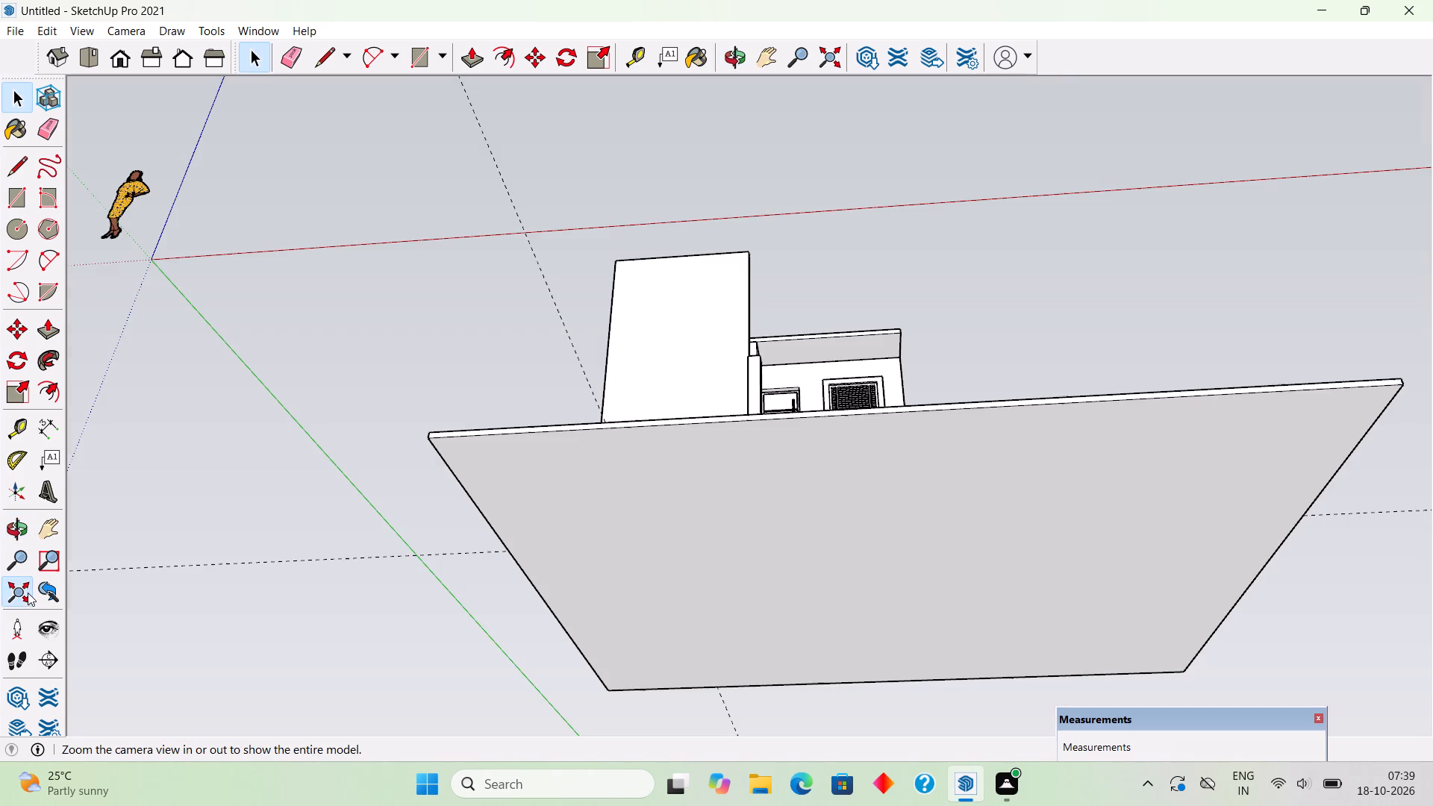
Place a horizontal guide on the ground-floor front wall, 3" below the underside of the balcony slab.
middle_click_drag(758, 429, 805, 587)
scroll(946, 405, "up", 7)
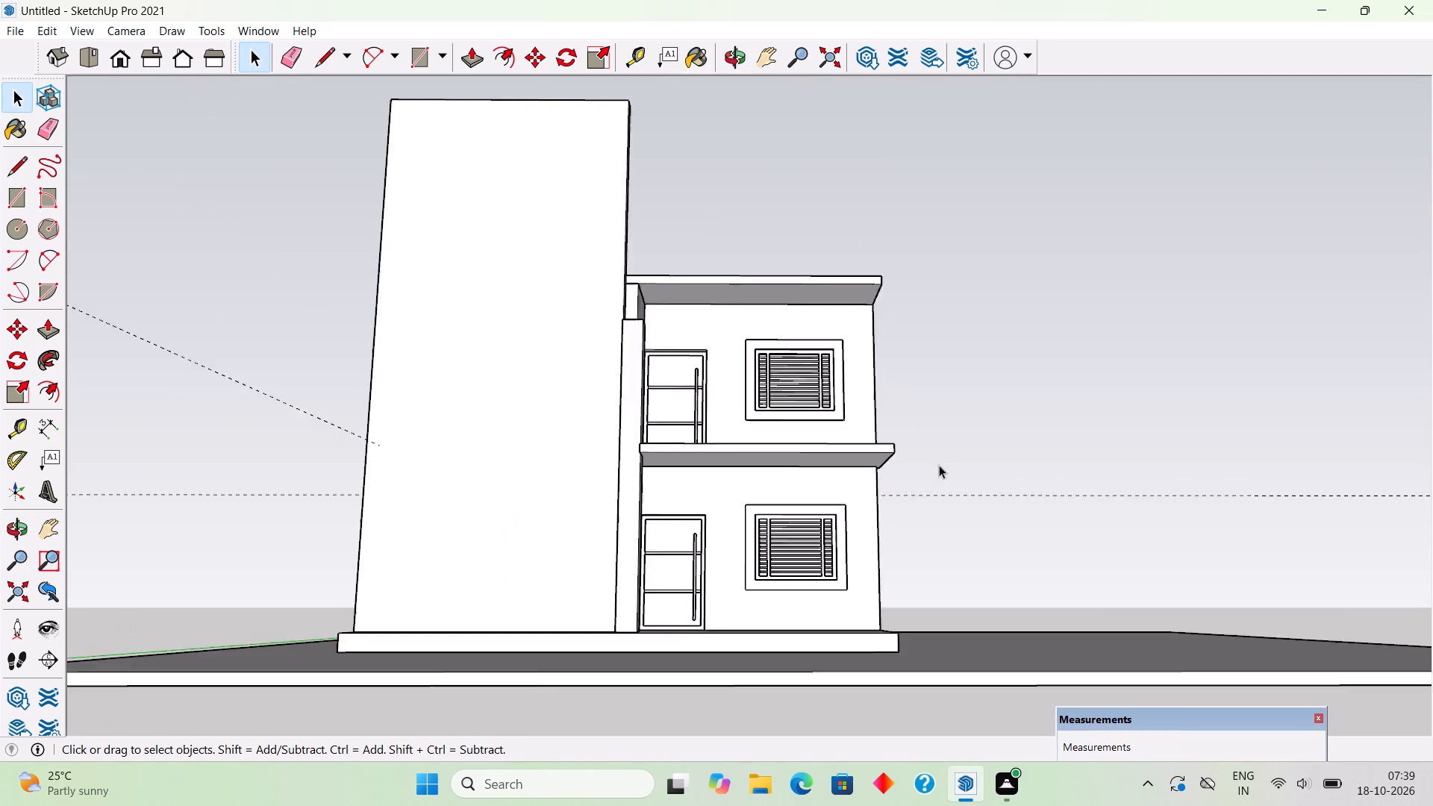
scroll(939, 465, "up", 11)
key("t")
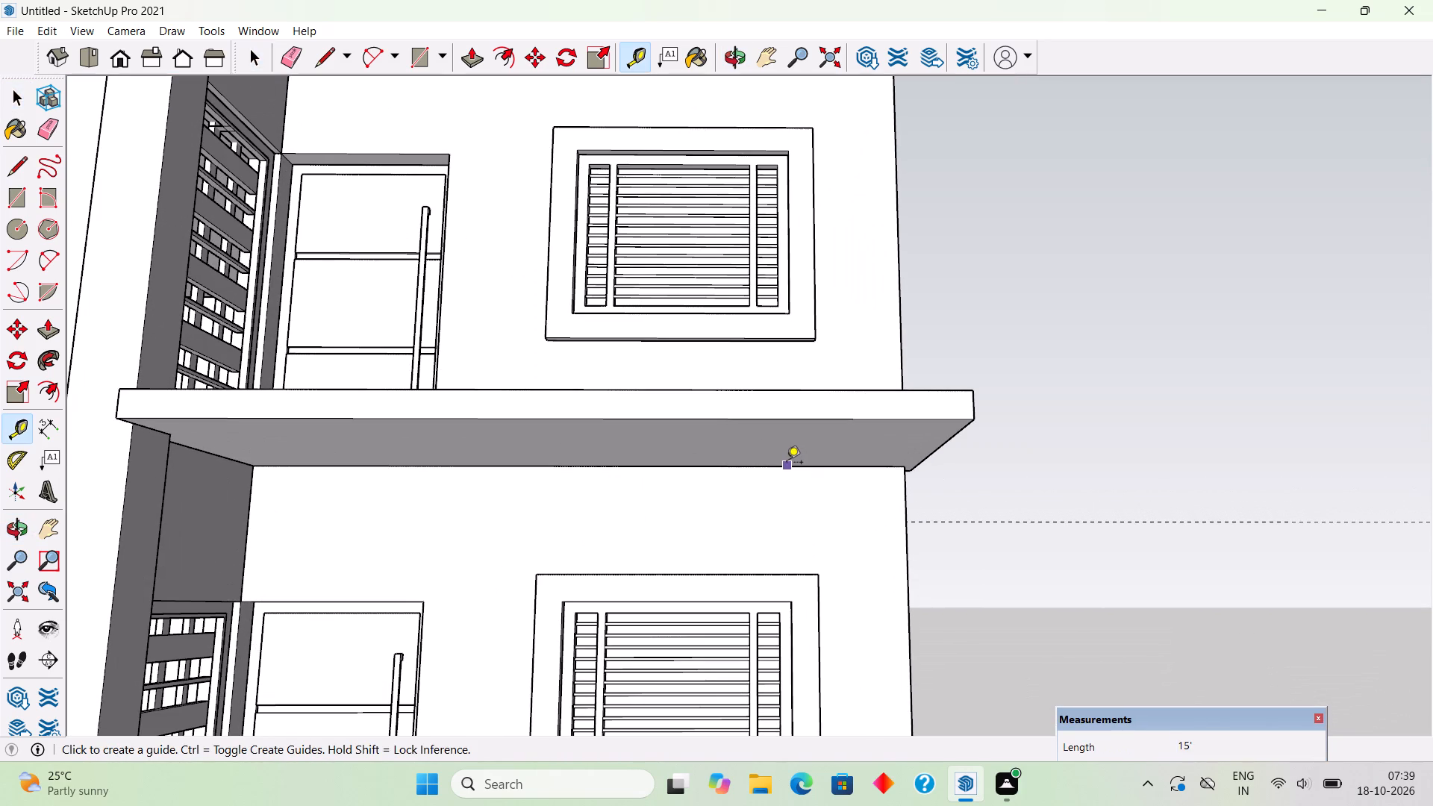
left_click(787, 463)
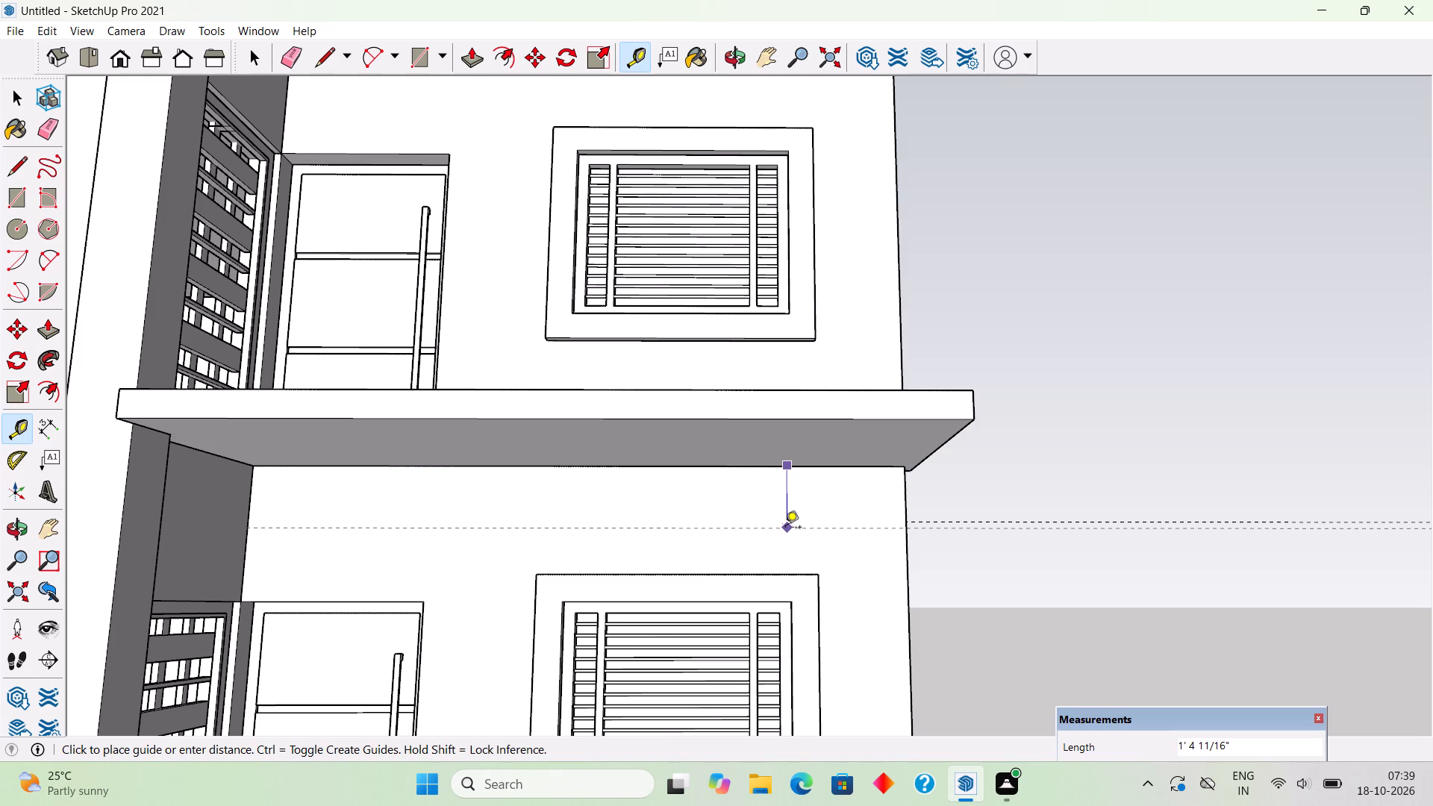
type("3\"")
key("Return")
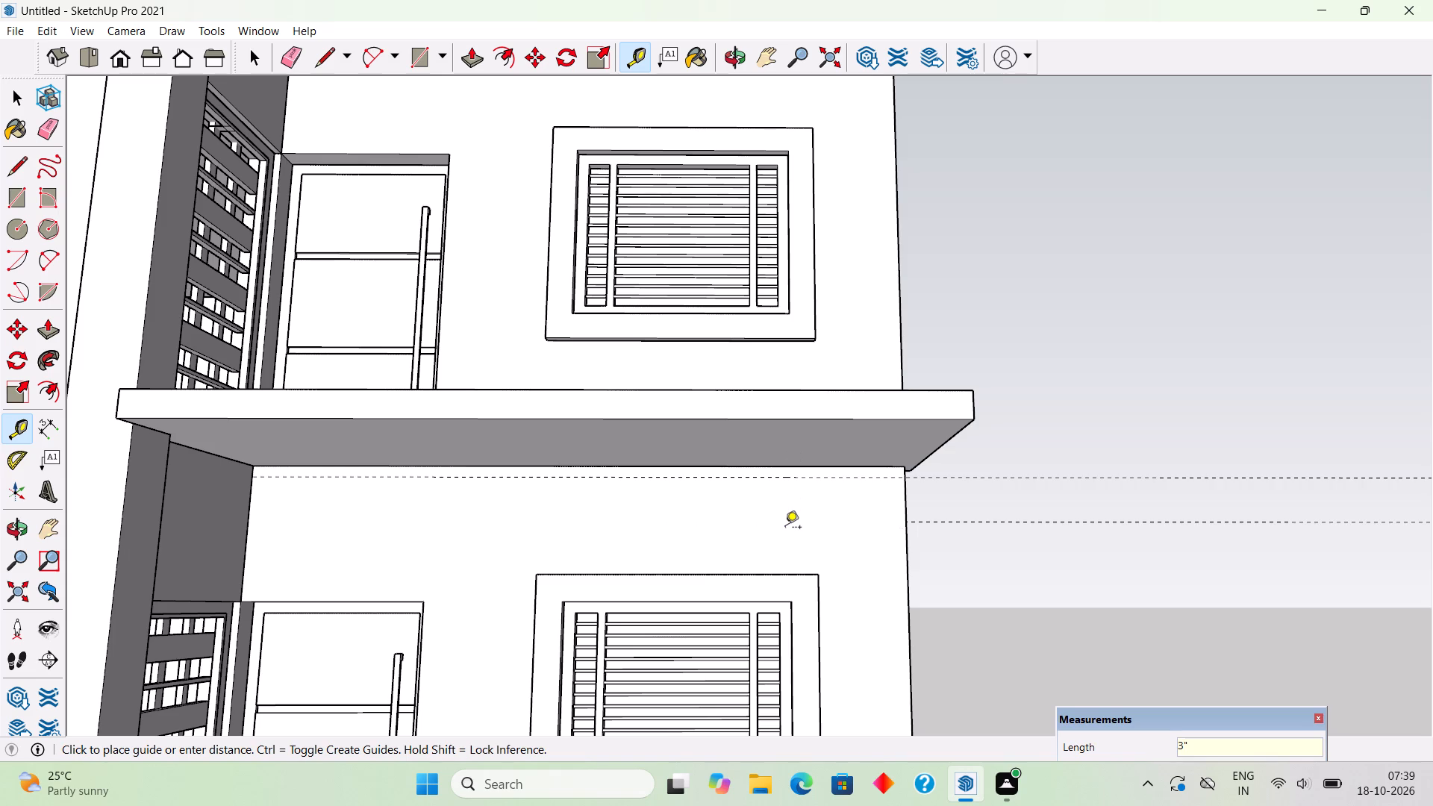
Draw a 3"-high rectangle across the full width of the ground-floor front wall, between the slab's underside and the guide.
key("r")
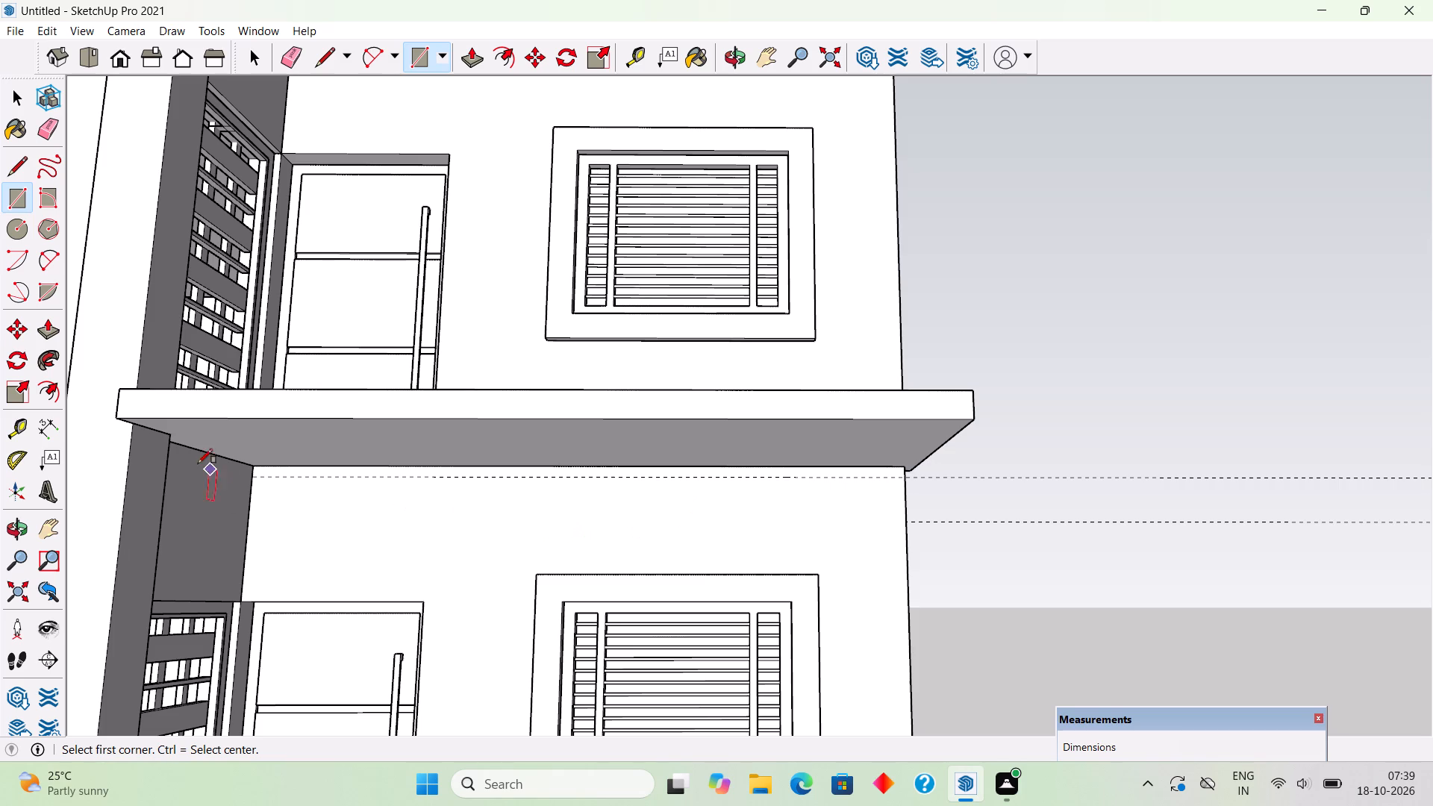
left_click(251, 466)
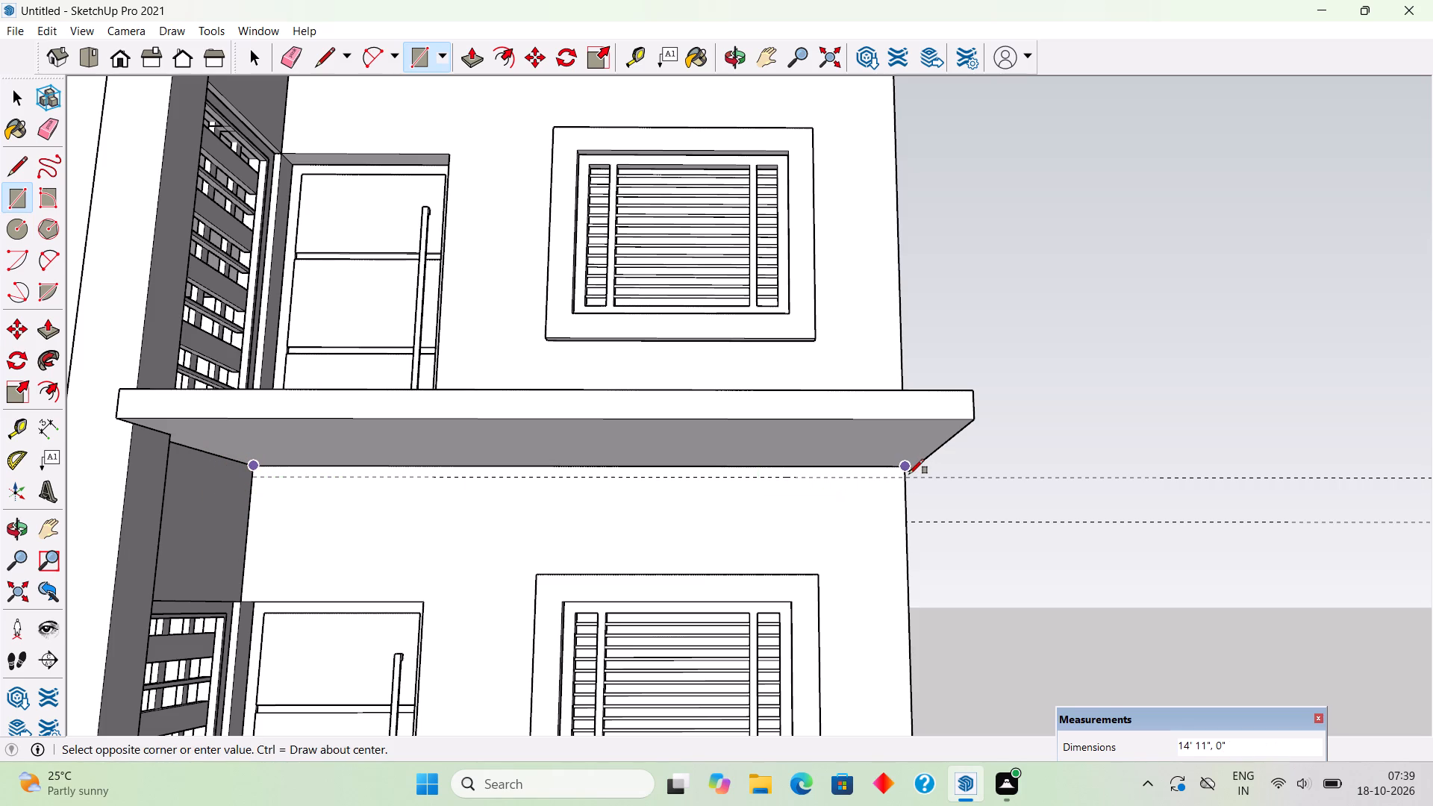
scroll(909, 474, "up", 6)
scroll(905, 474, "down", 4)
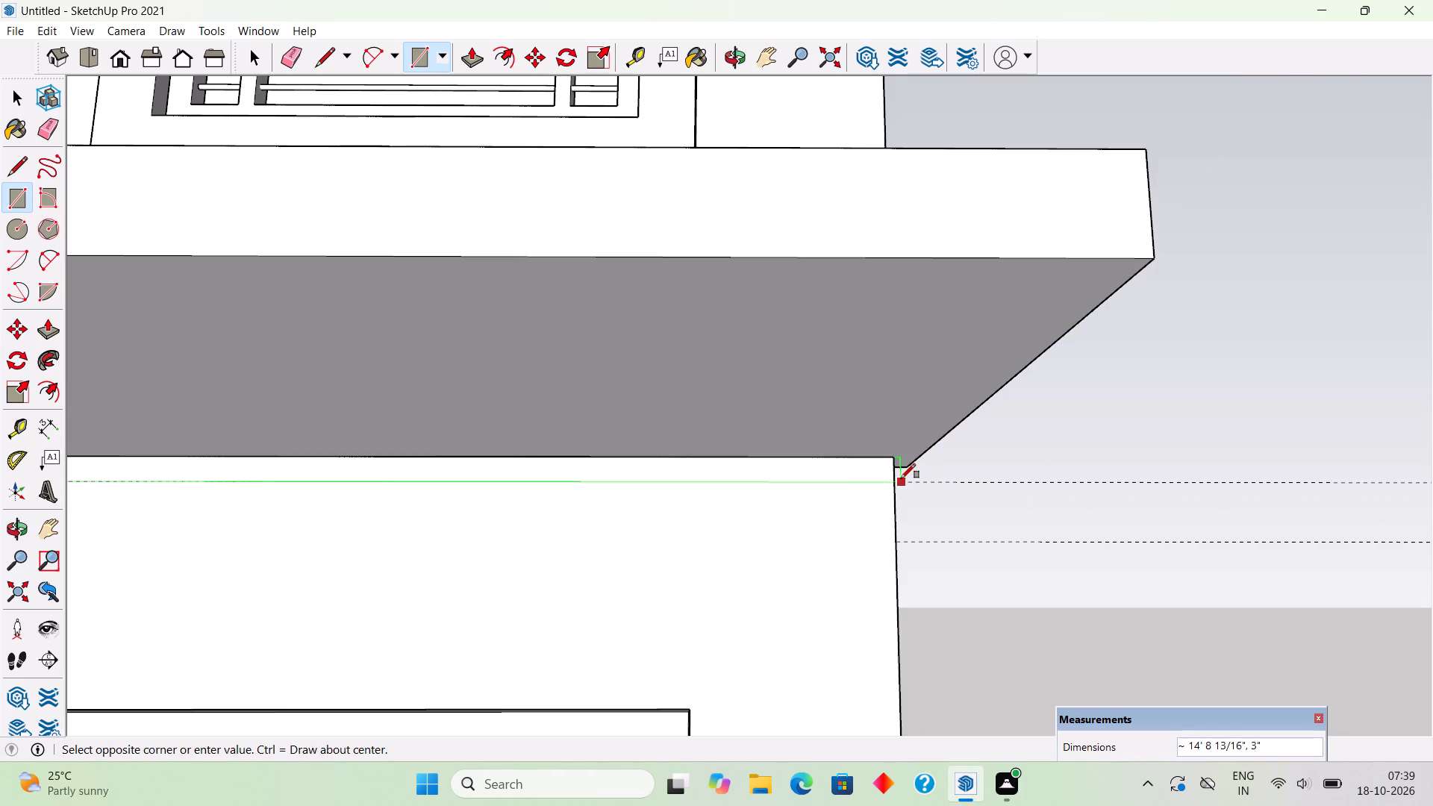
left_click(893, 483)
Push/pull the 3" strip outward beneath the balcony slab, about 6', to line up with the slab's front face.
key("p")
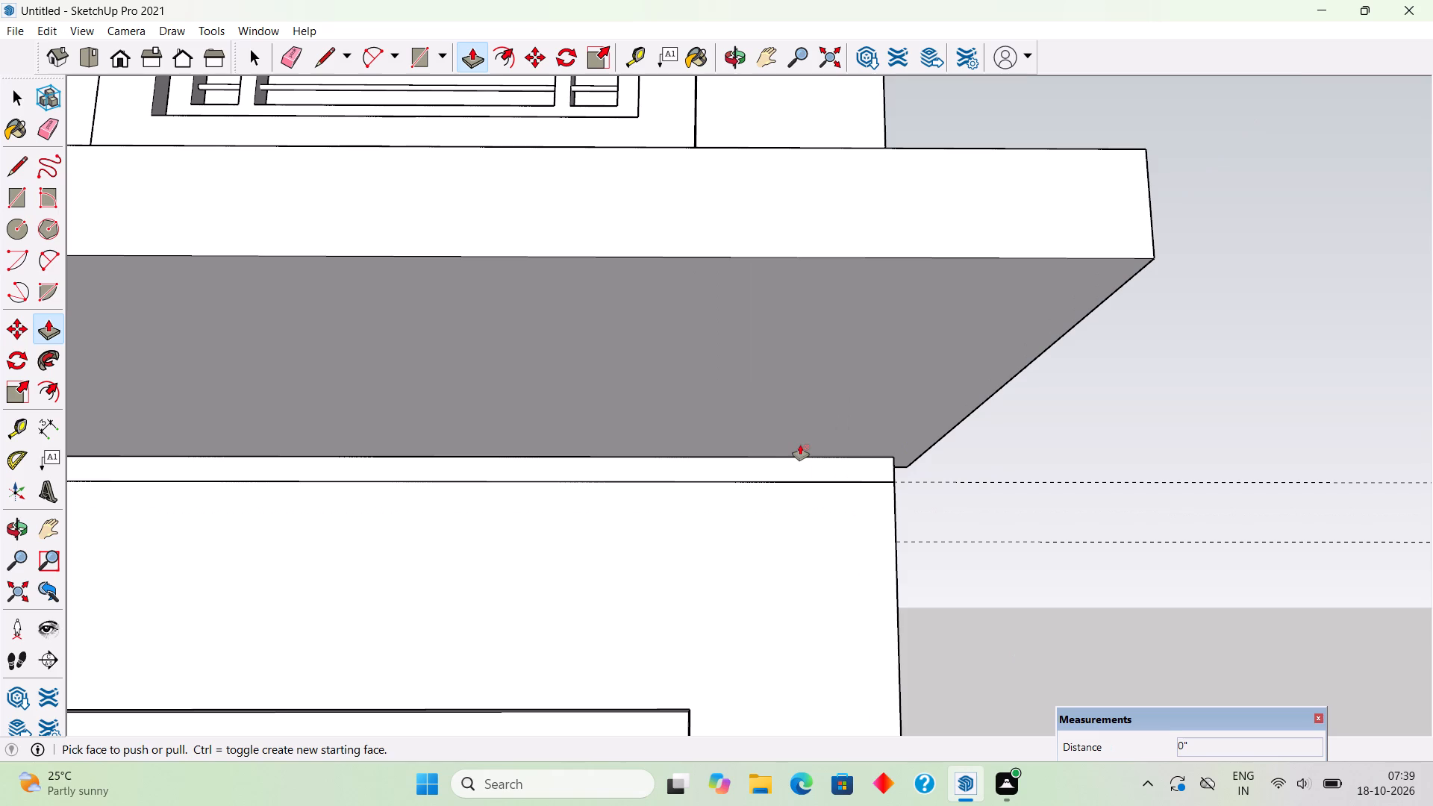
left_click(805, 464)
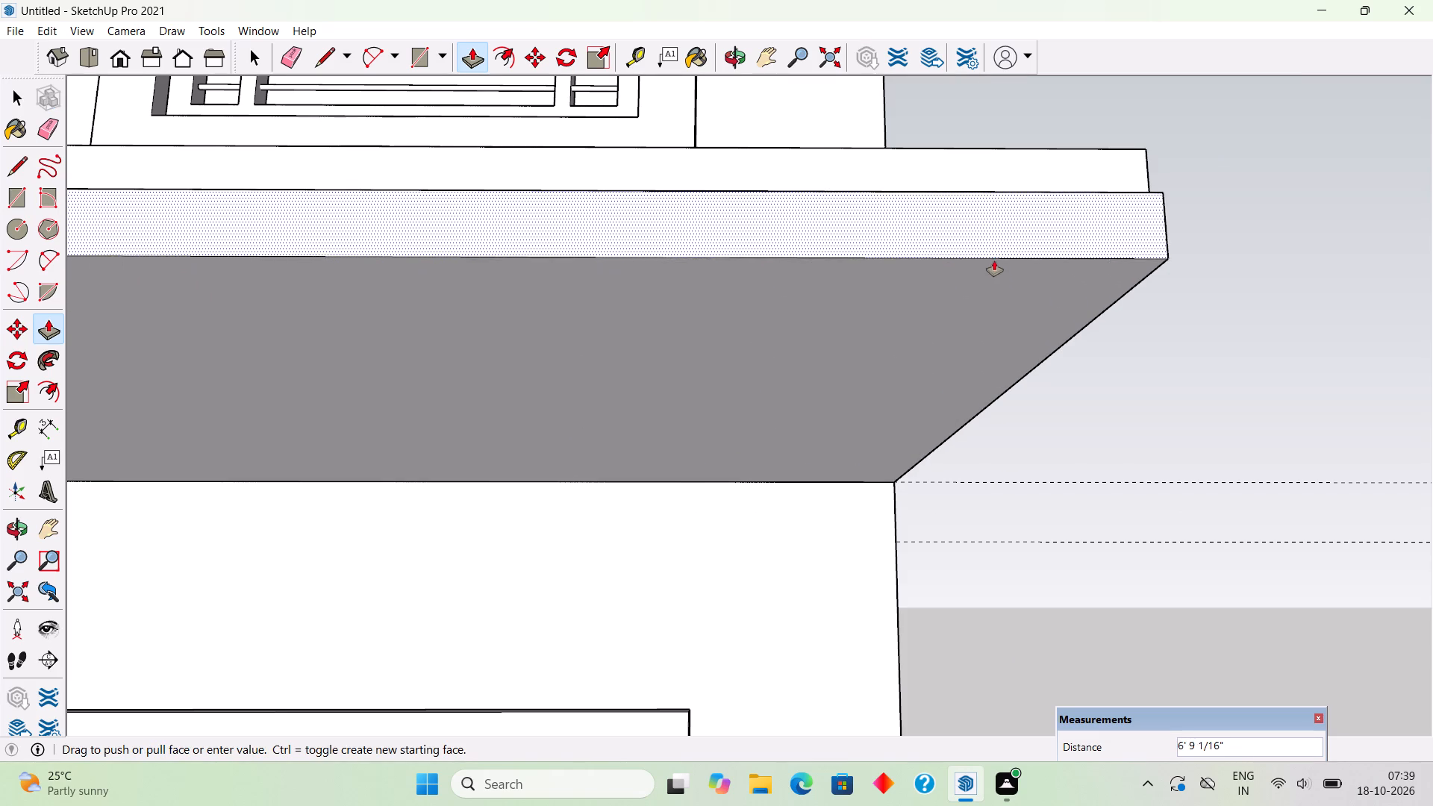
middle_click_drag(994, 260, 472, 410)
scroll(472, 410, "down", 4)
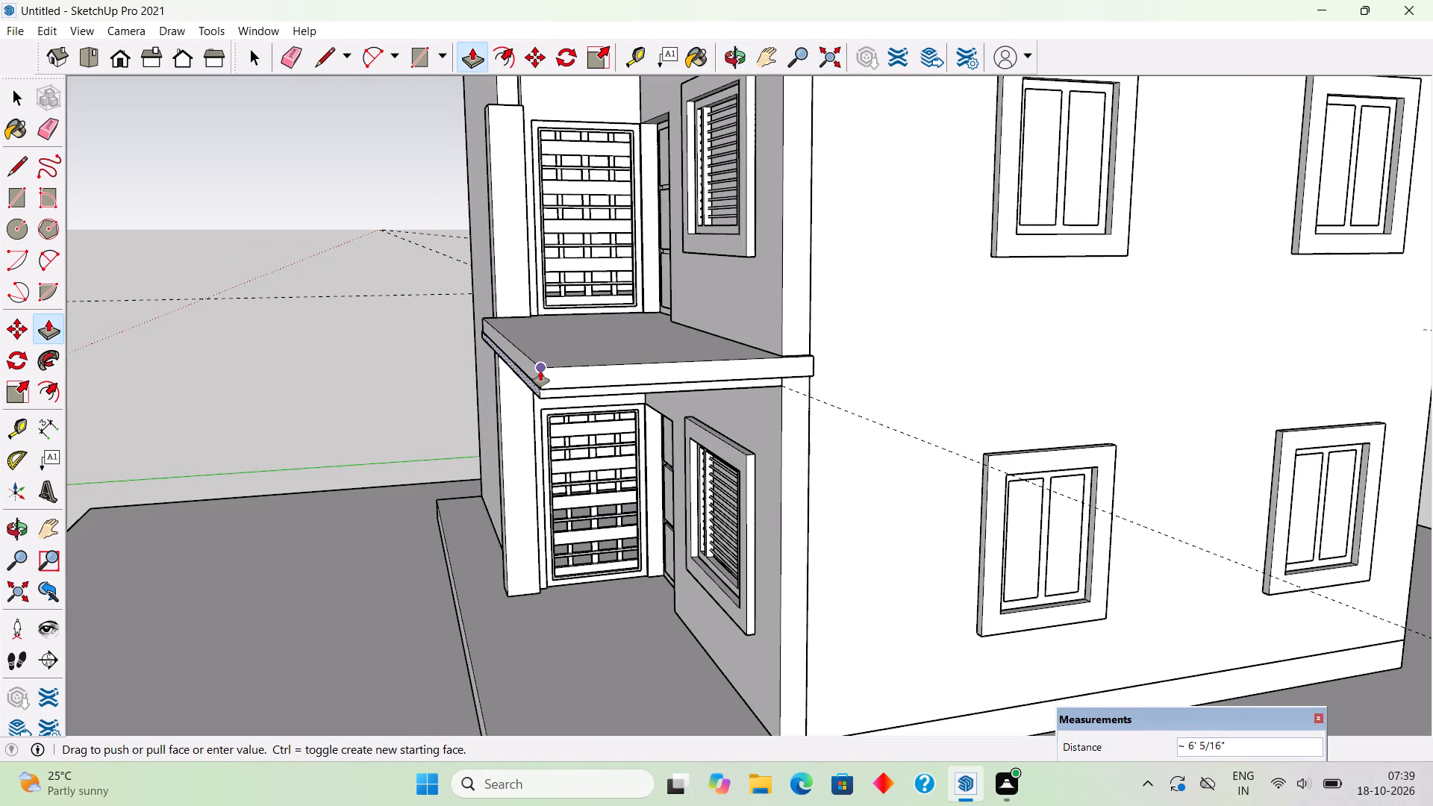
left_click(540, 371)
scroll(522, 397, "up", 4)
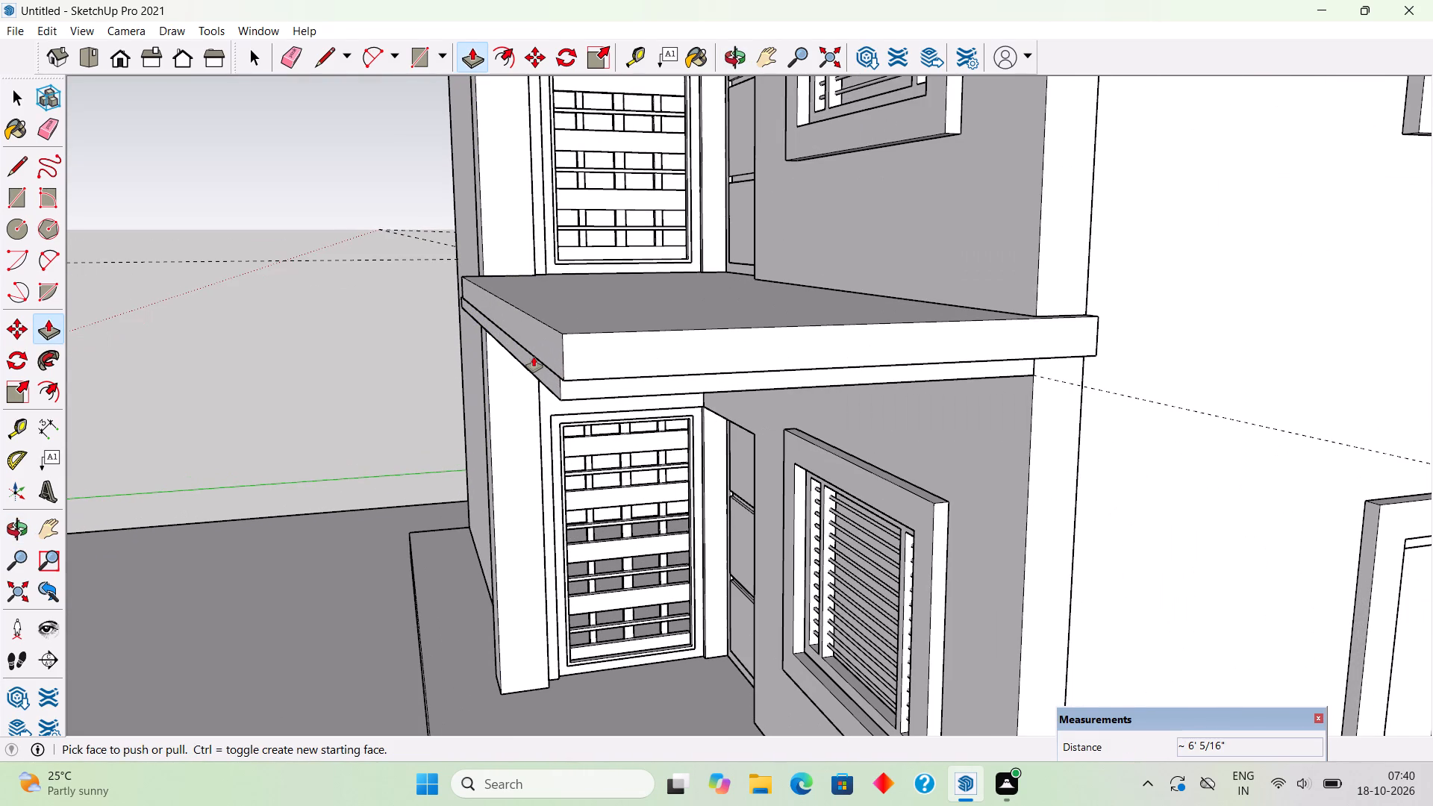
Push/pull the front face and the outer side face of the band beneath the slab outward by 3" each.
left_click(534, 365)
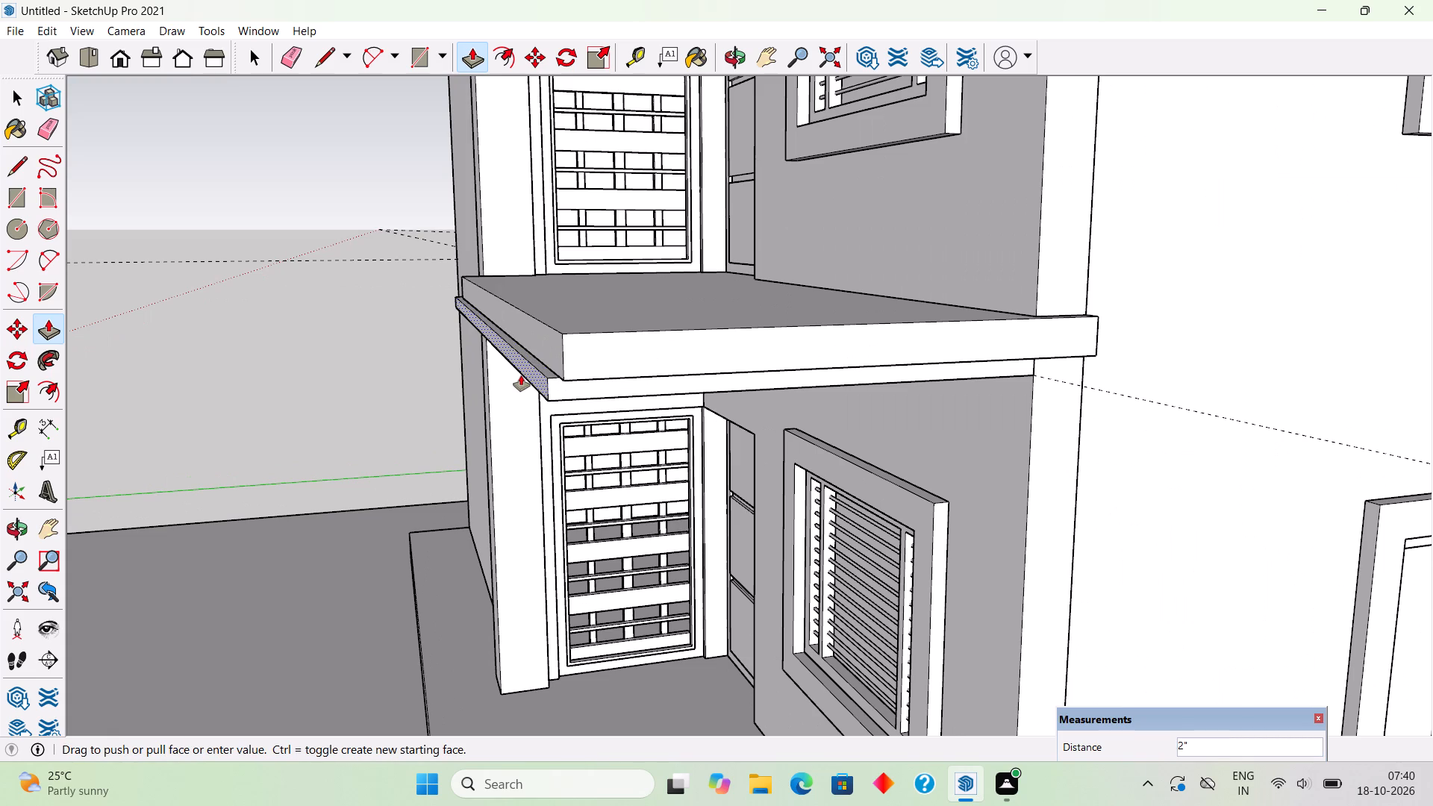
type("3\"")
key("Return")
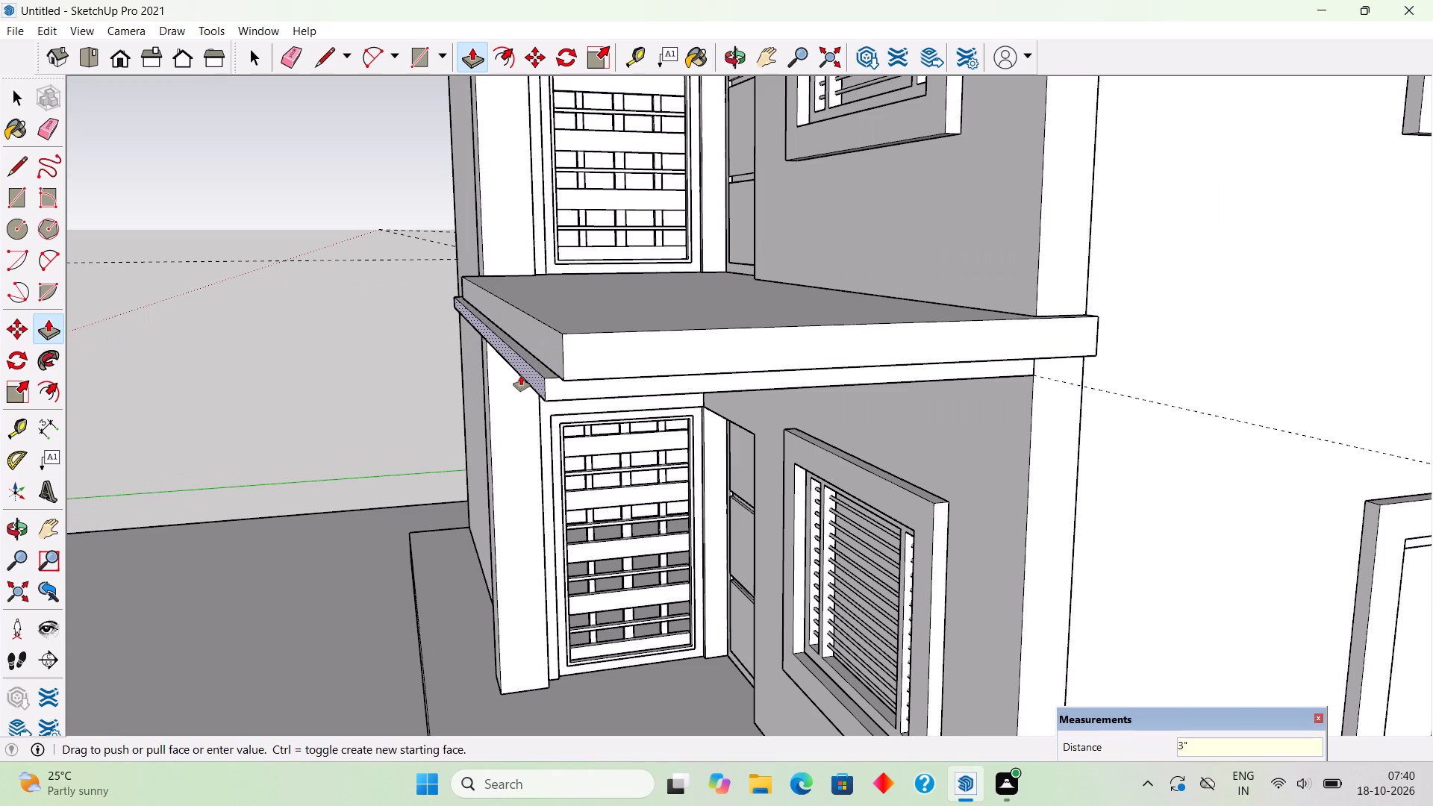
left_click(649, 384)
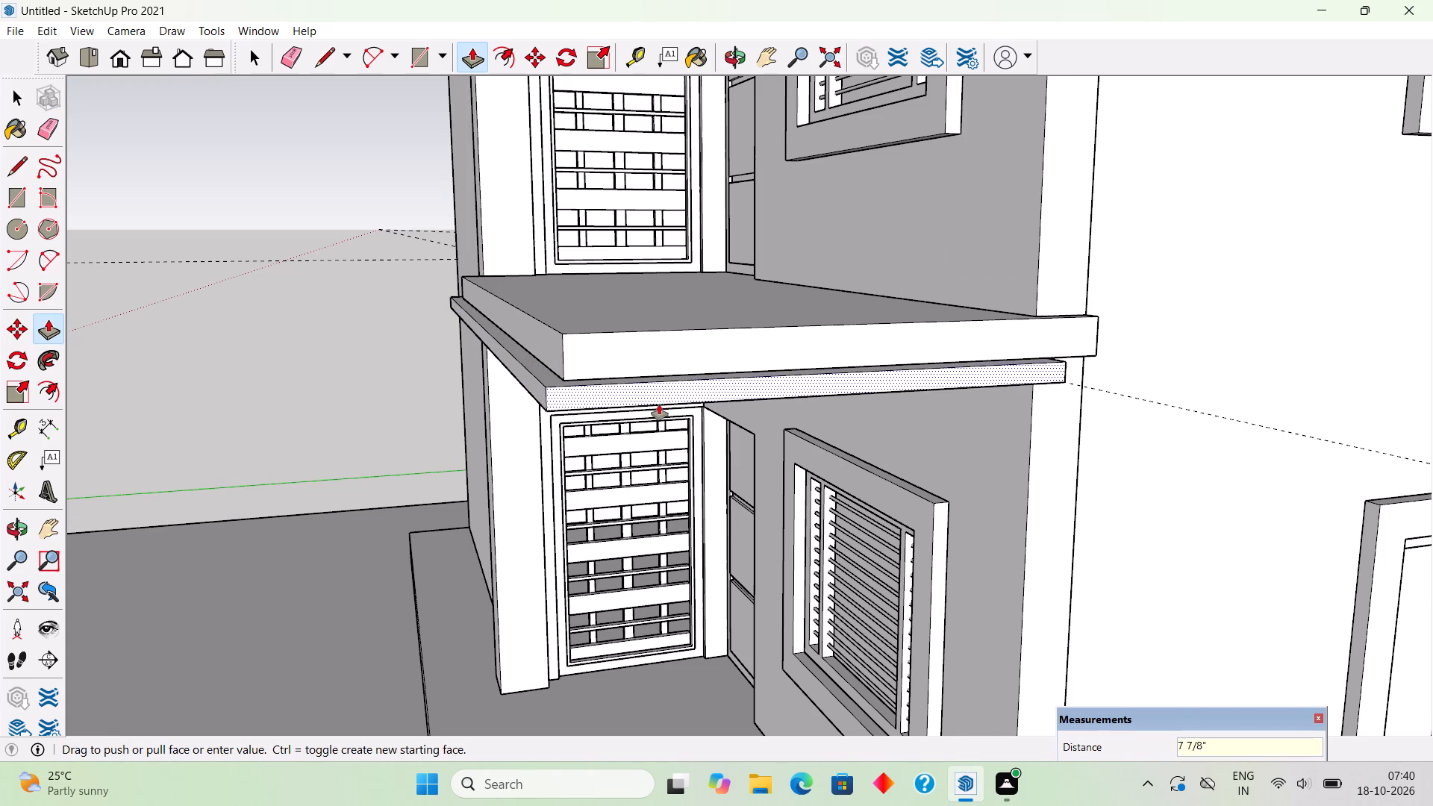
type("3\"")
key("Return")
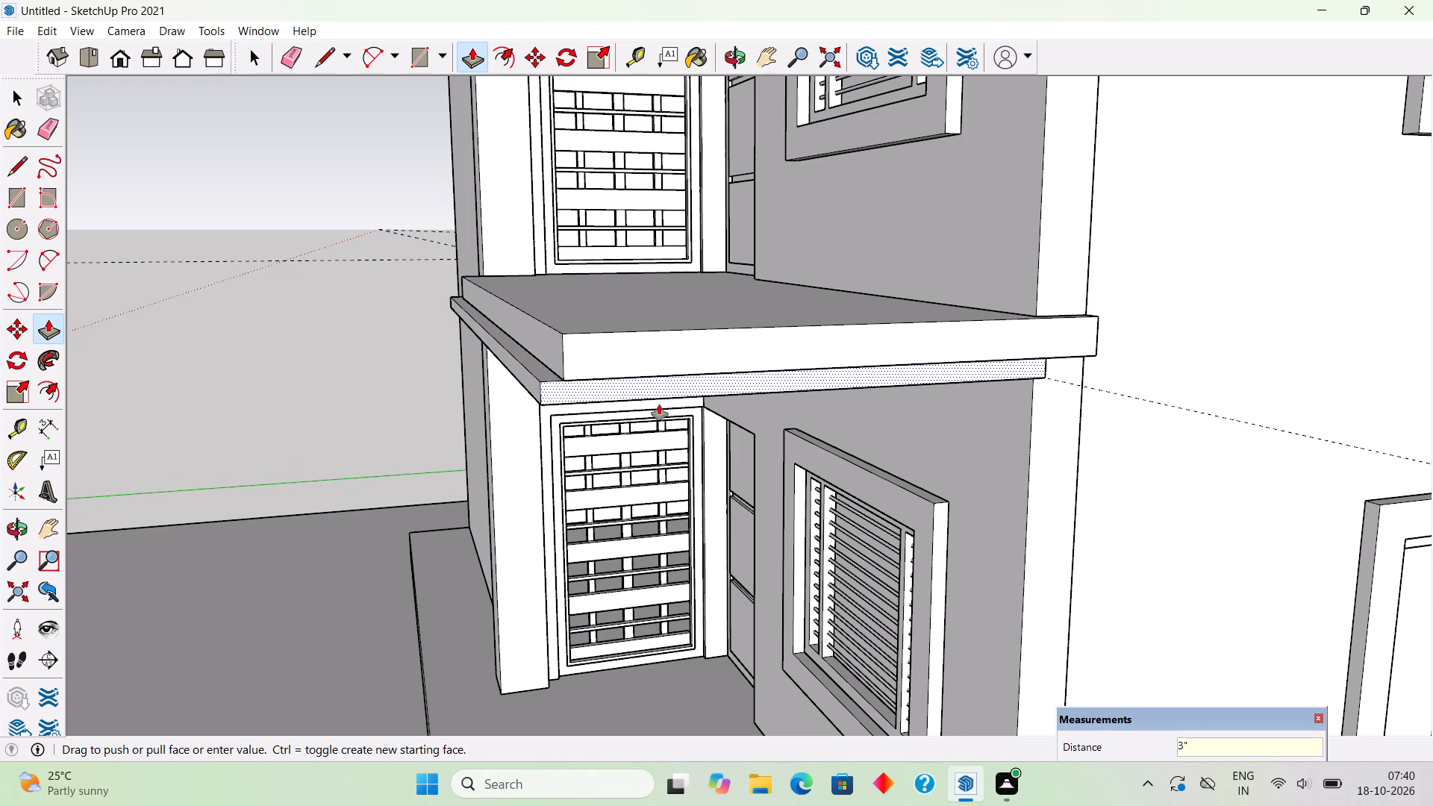
key("space")
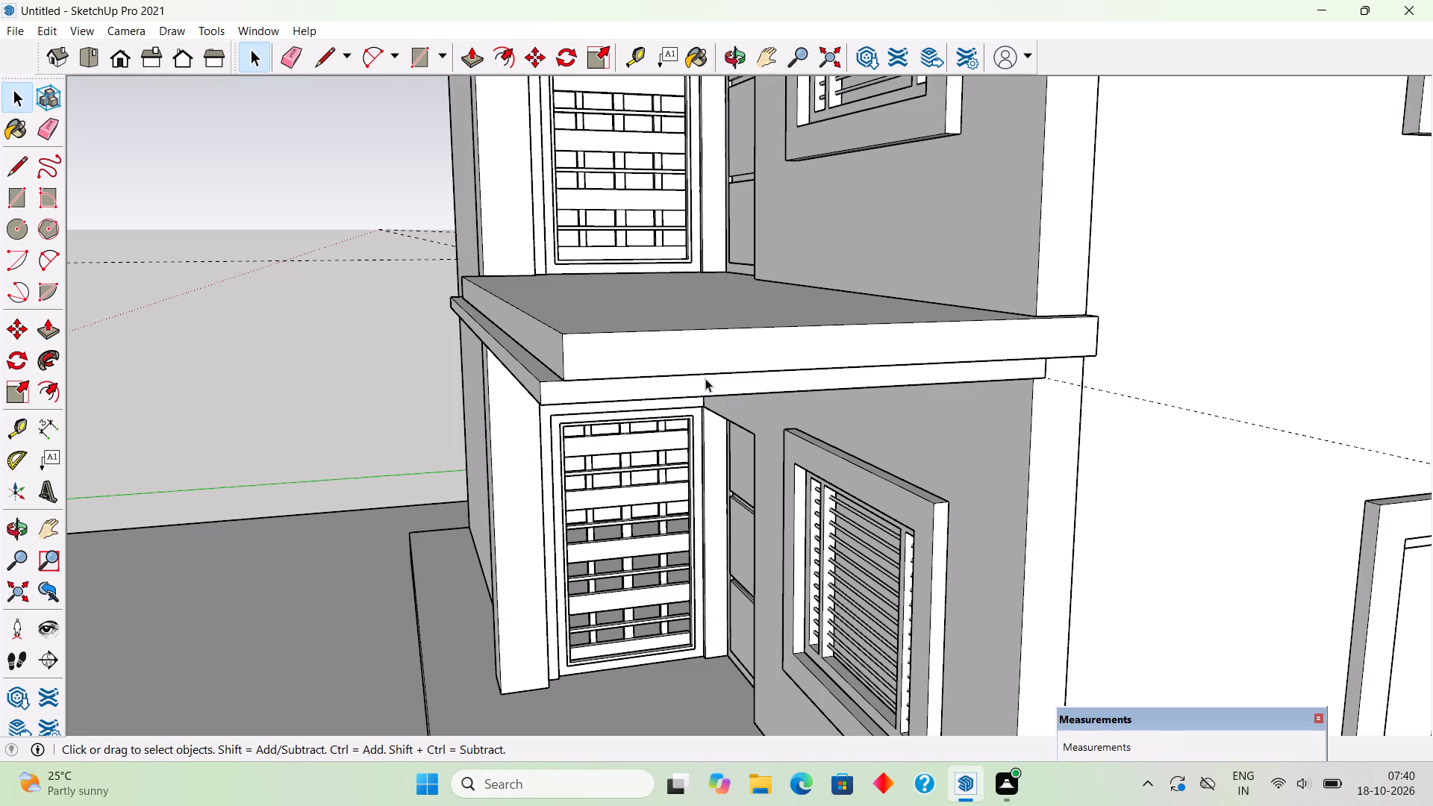
Examine the band beneath the balcony slab from all sides, especially its end where it meets the front pillar.
middle_click_drag(725, 402, 854, 421)
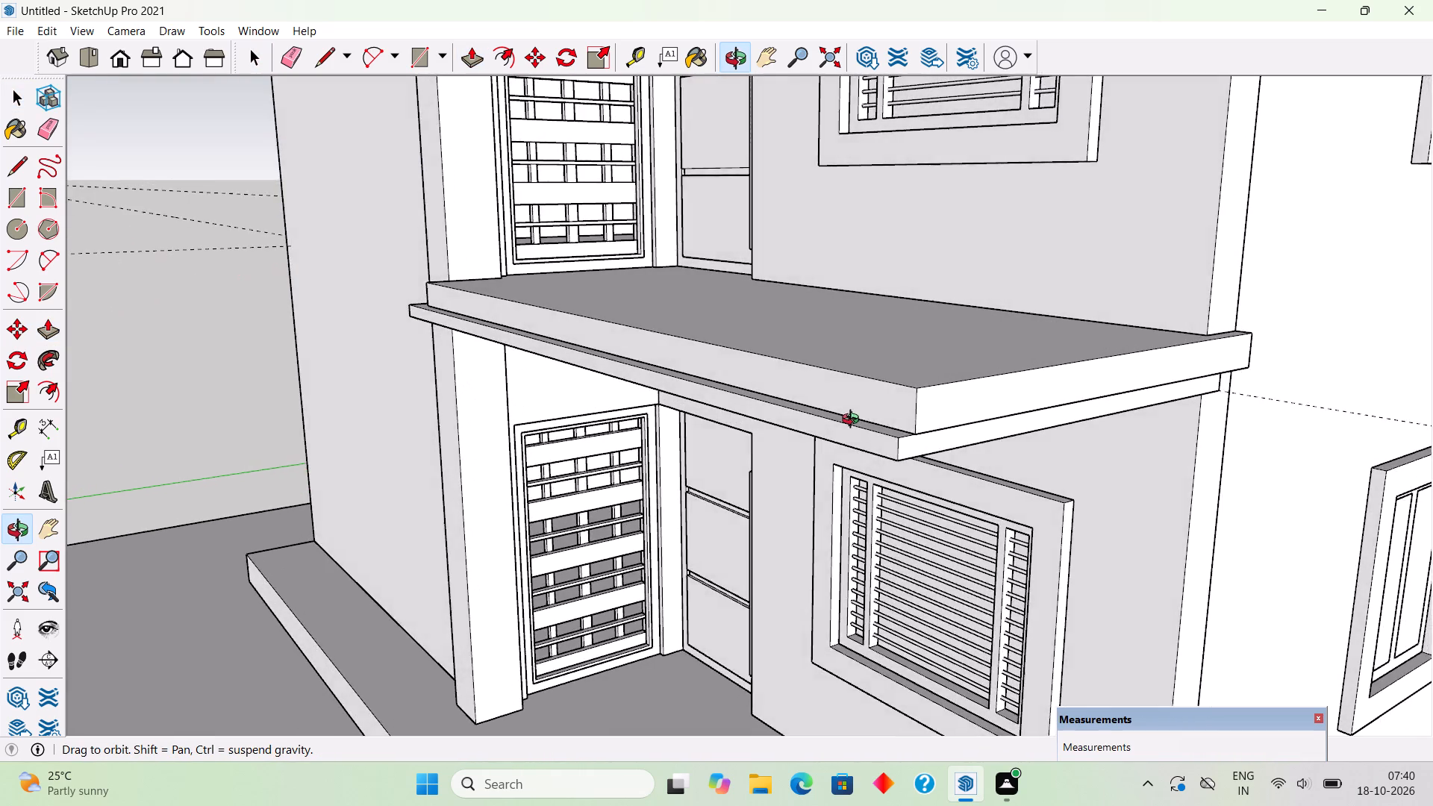
middle_click_drag(854, 421, 1110, 388)
scroll(1112, 387, "down", 3)
middle_click_drag(840, 357, 1178, 382)
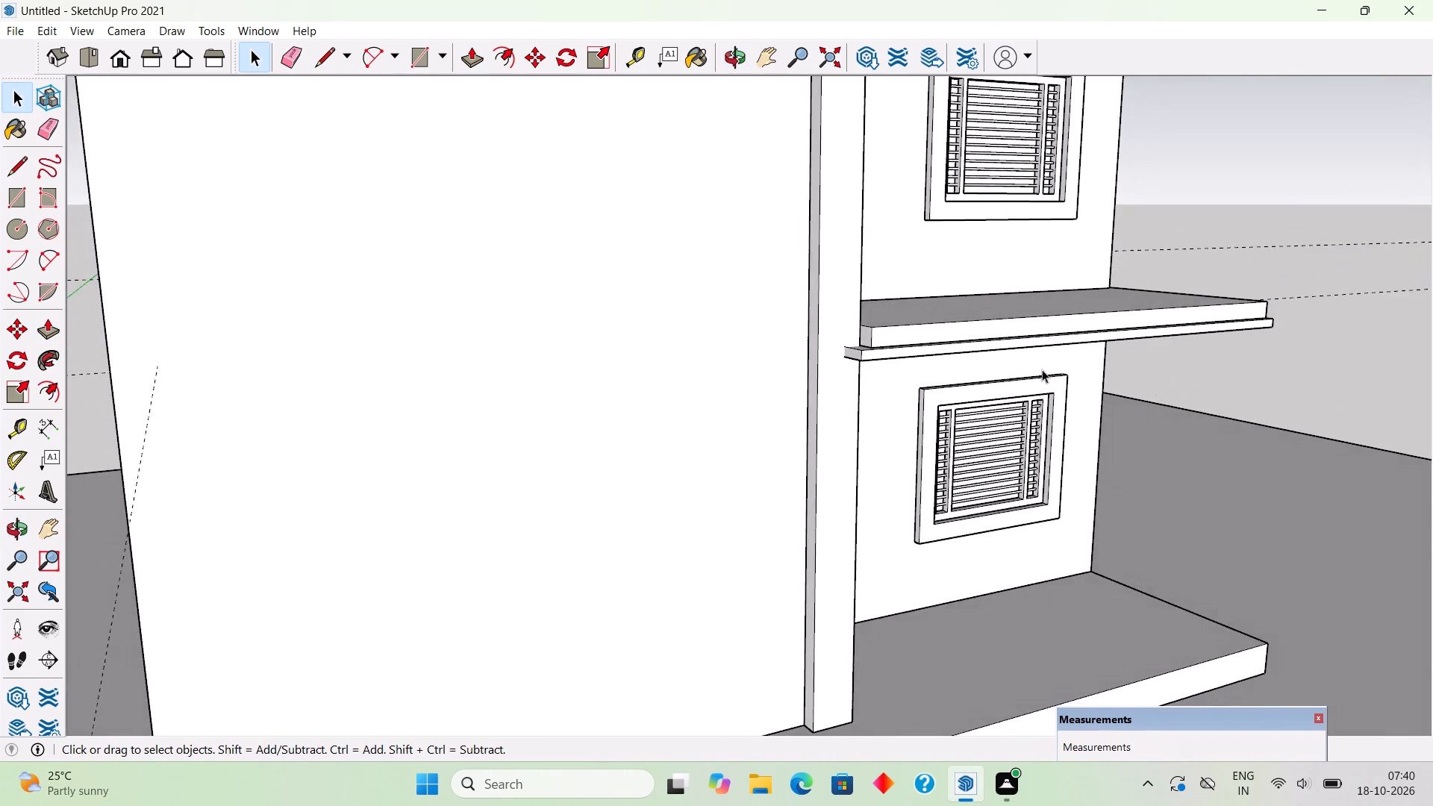
scroll(825, 367, "up", 7)
middle_click(969, 366)
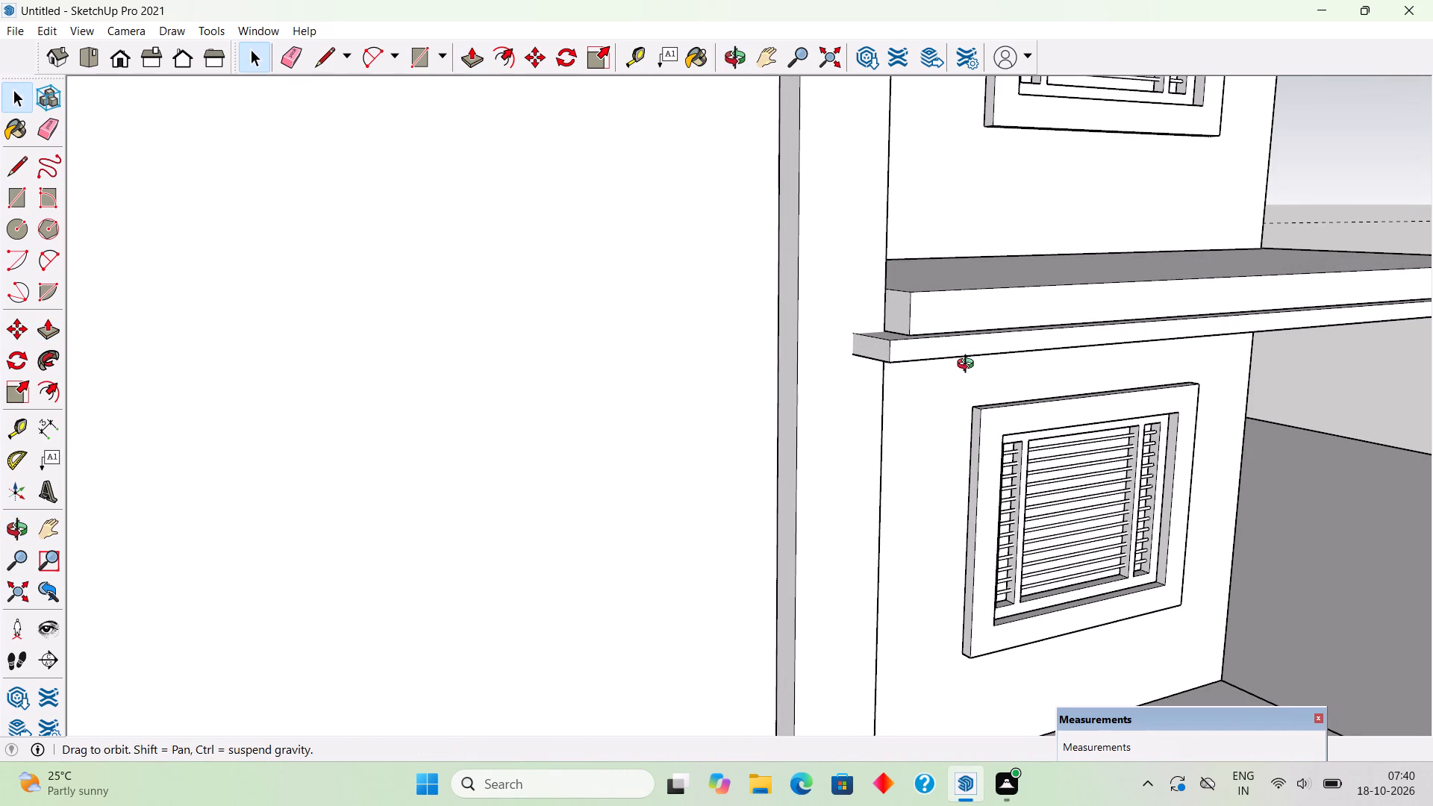
middle_click(973, 408)
scroll(973, 409, "down", 2)
scroll(973, 409, "up", 1)
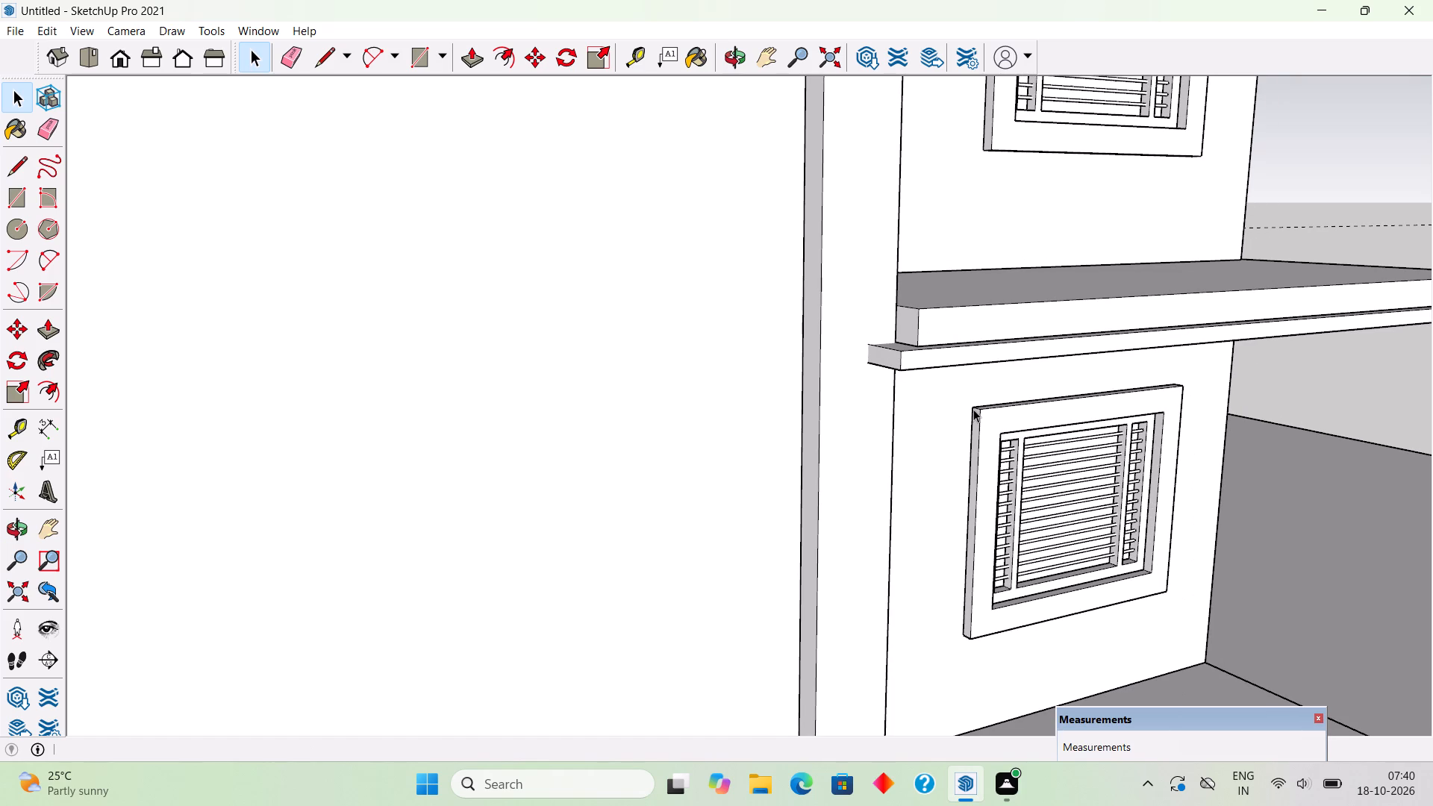
scroll(828, 358, "up", 5)
scroll(949, 321, "up", 2)
middle_click(1018, 352)
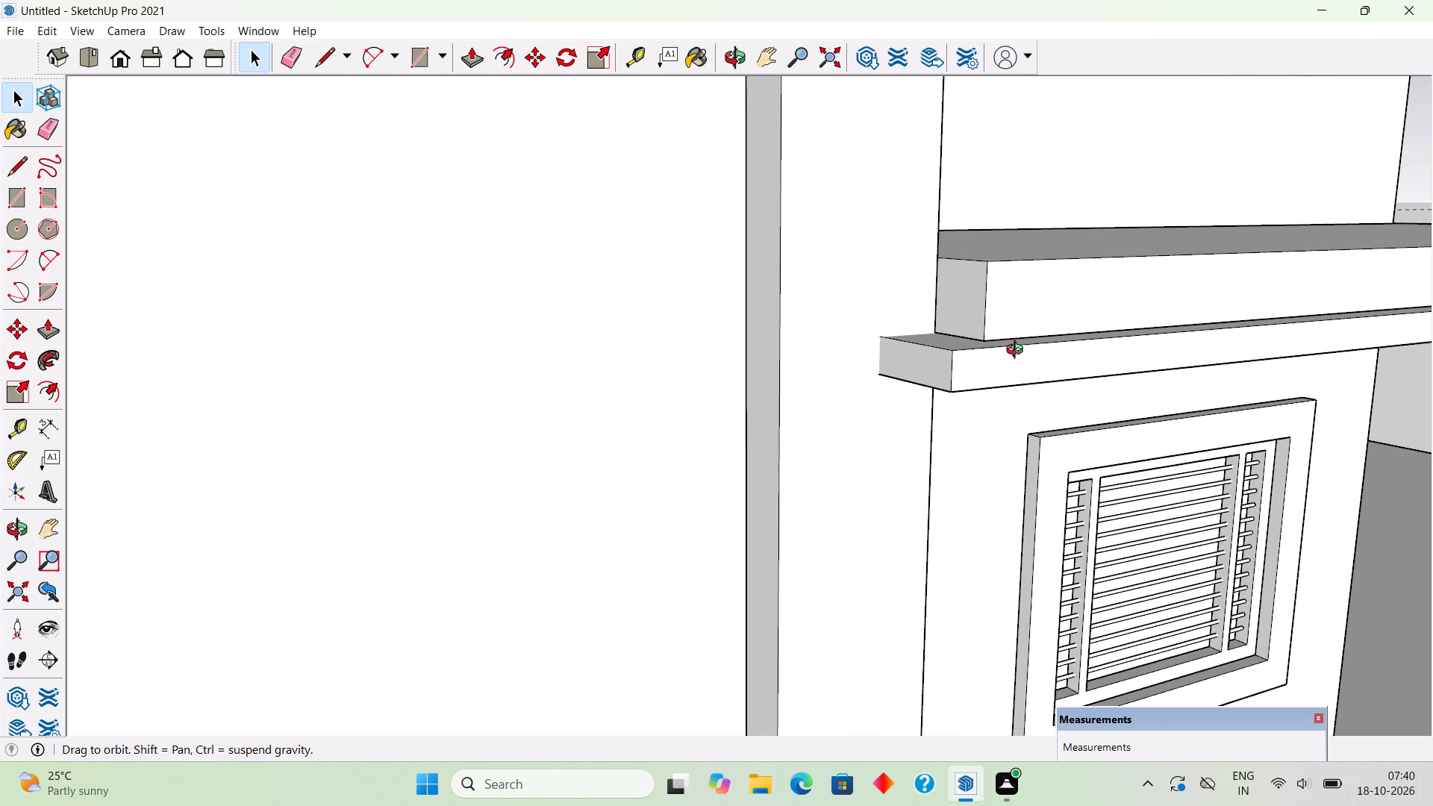
middle_click_drag(988, 345, 455, 213)
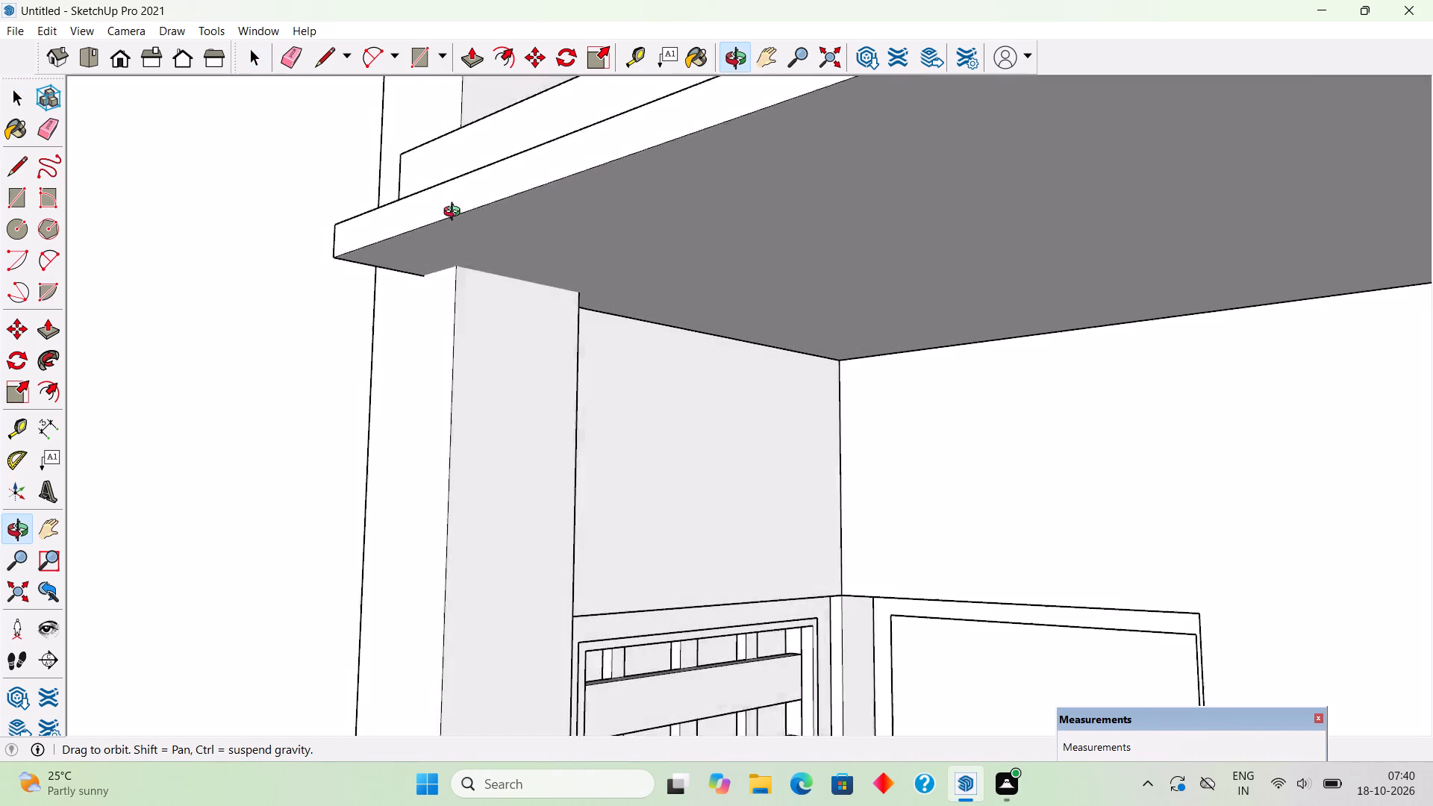
middle_click_drag(455, 213, 814, 397)
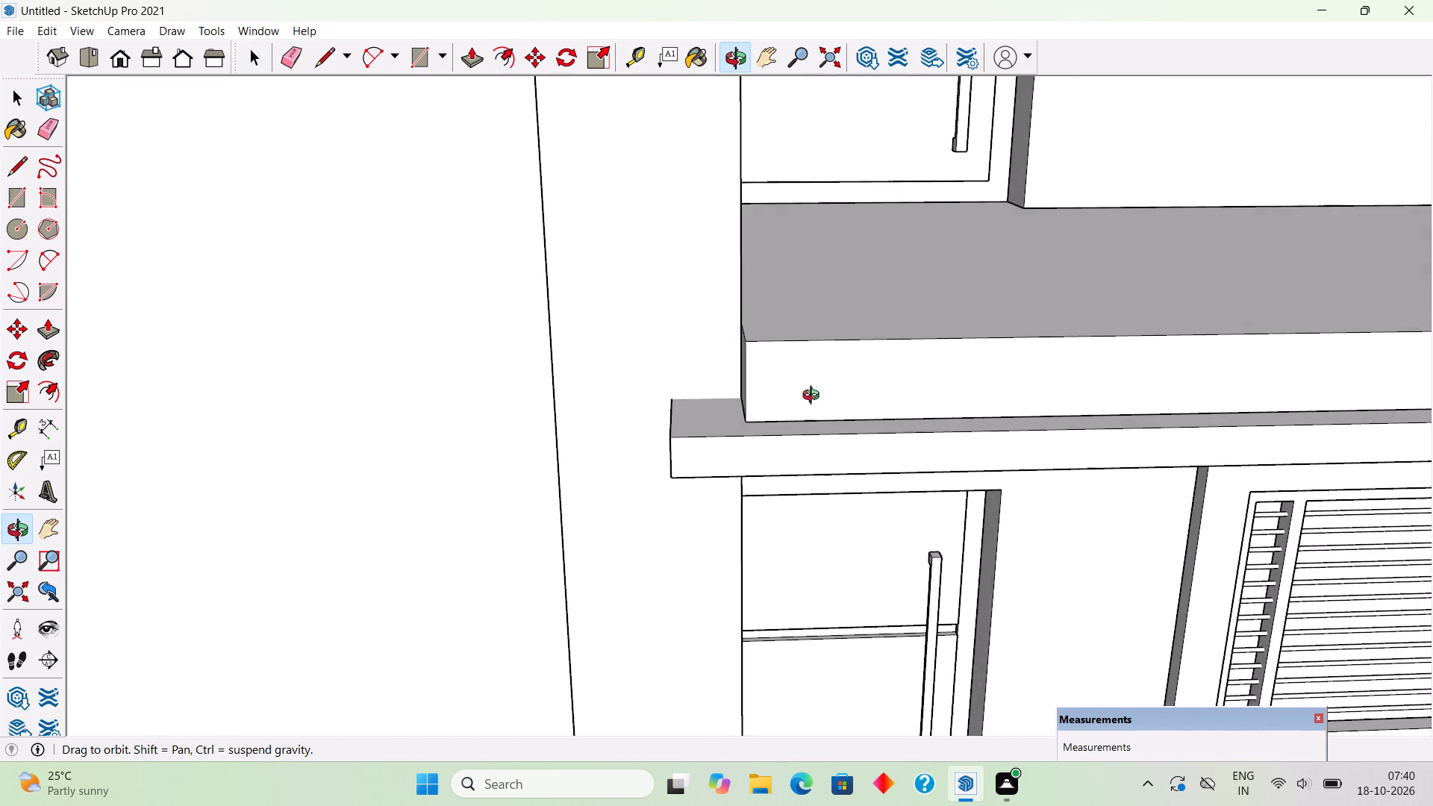
middle_click_drag(814, 397, 819, 398)
middle_click_drag(689, 452, 812, 438)
scroll(799, 443, "up", 2)
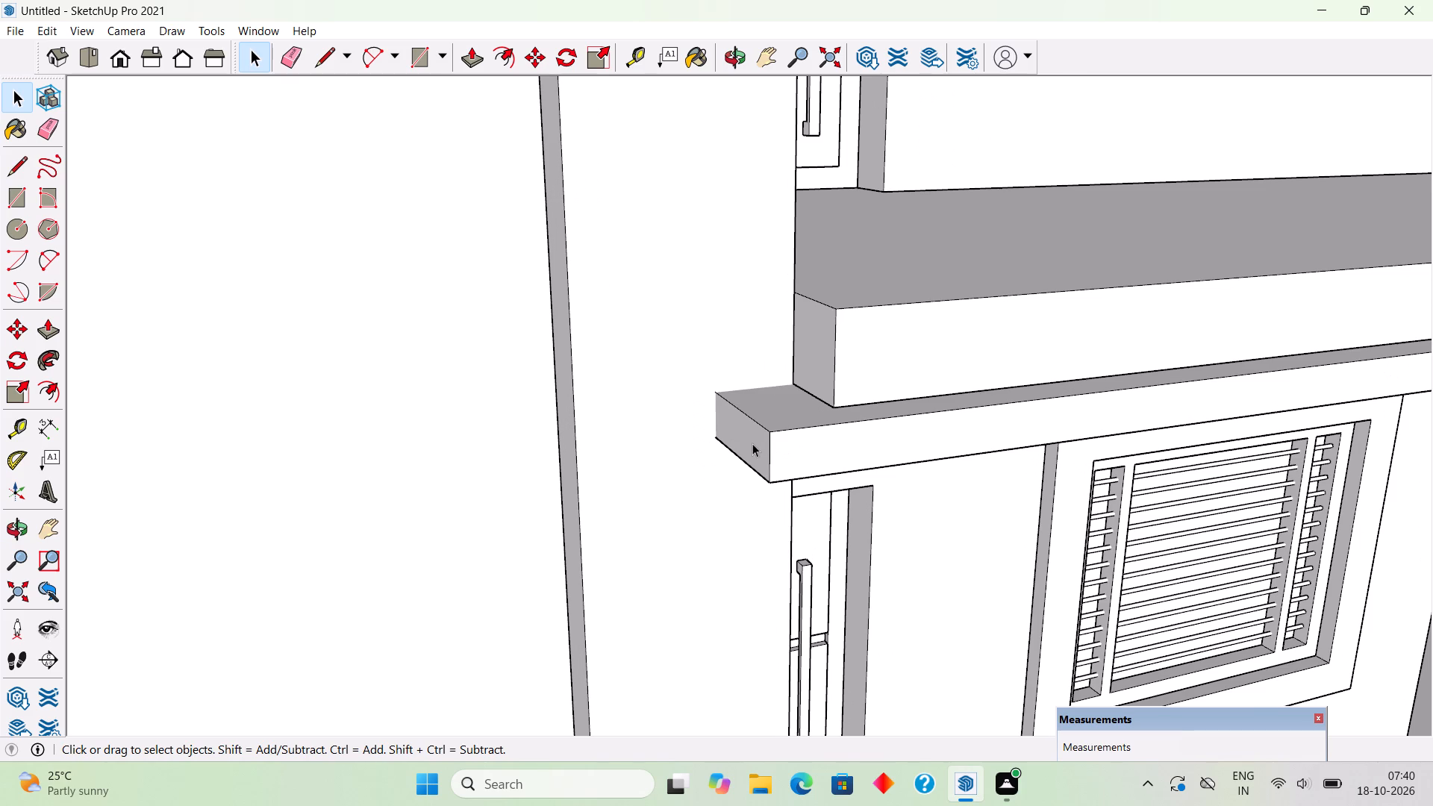
Select all connected geometry of the band beneath the slab and make it a group.
triple_click(746, 445)
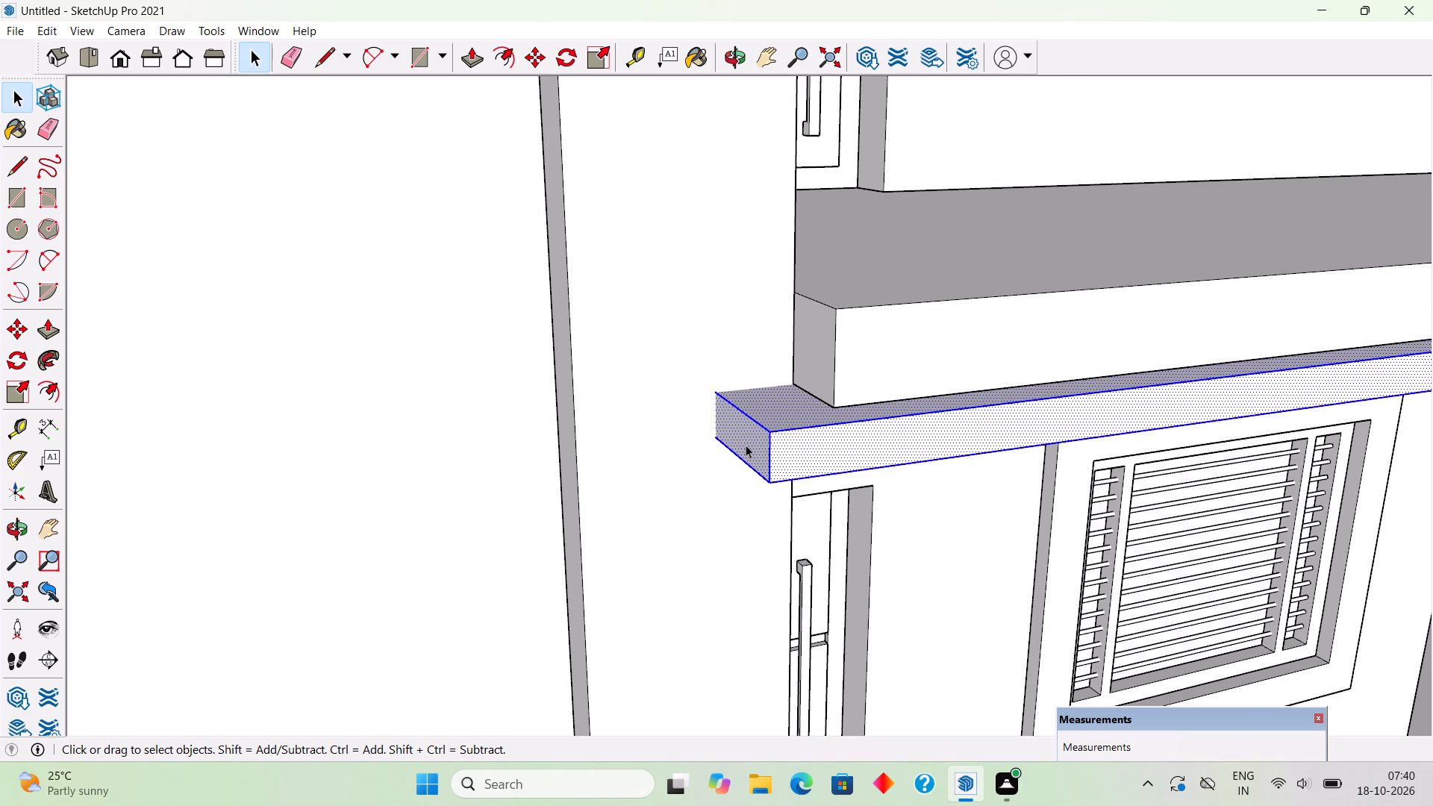
right_click(746, 445)
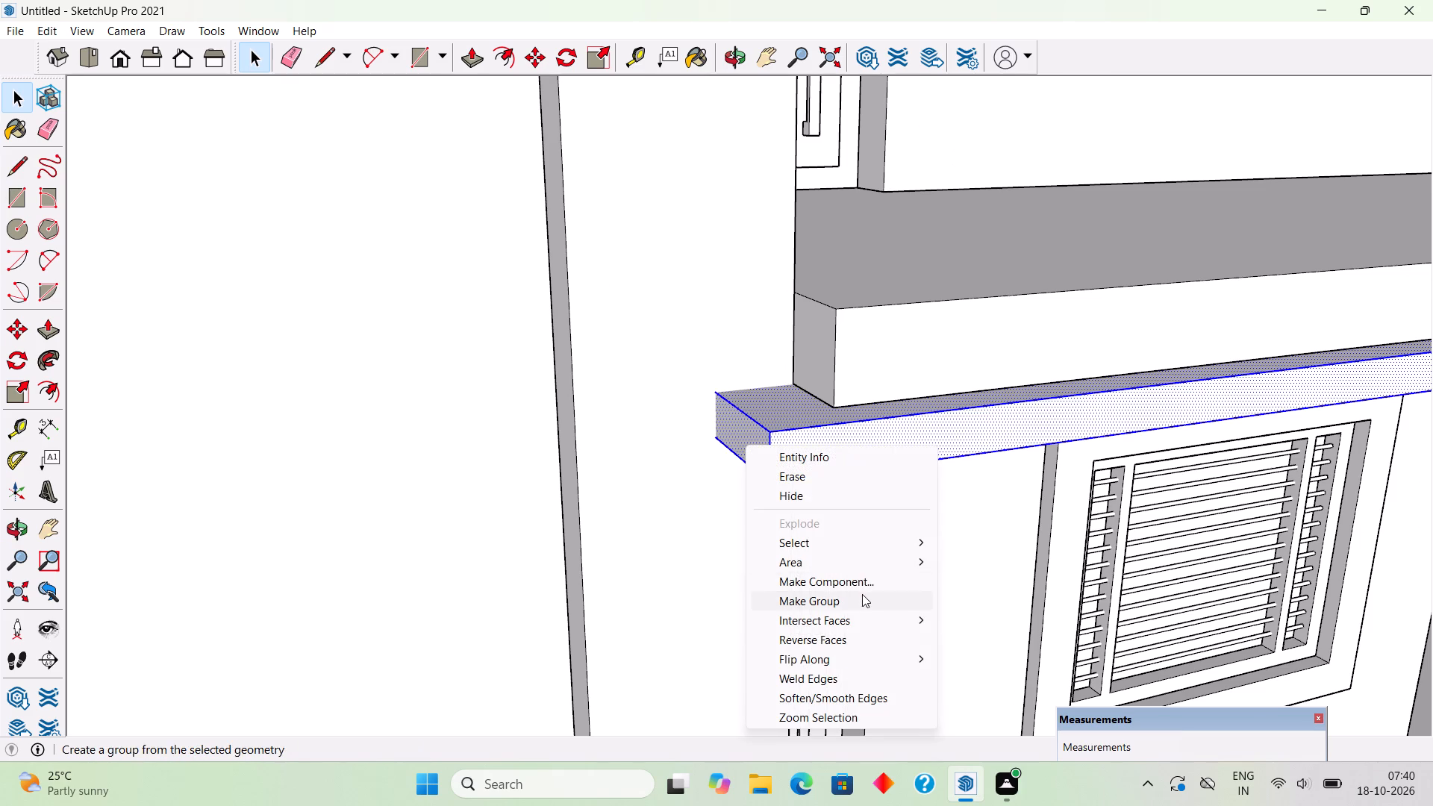
left_click(862, 594)
Inside the band's group, draw the missing vertical edge at the pillar-side end and push that end face inward about 5 3/8".
triple_click(775, 463)
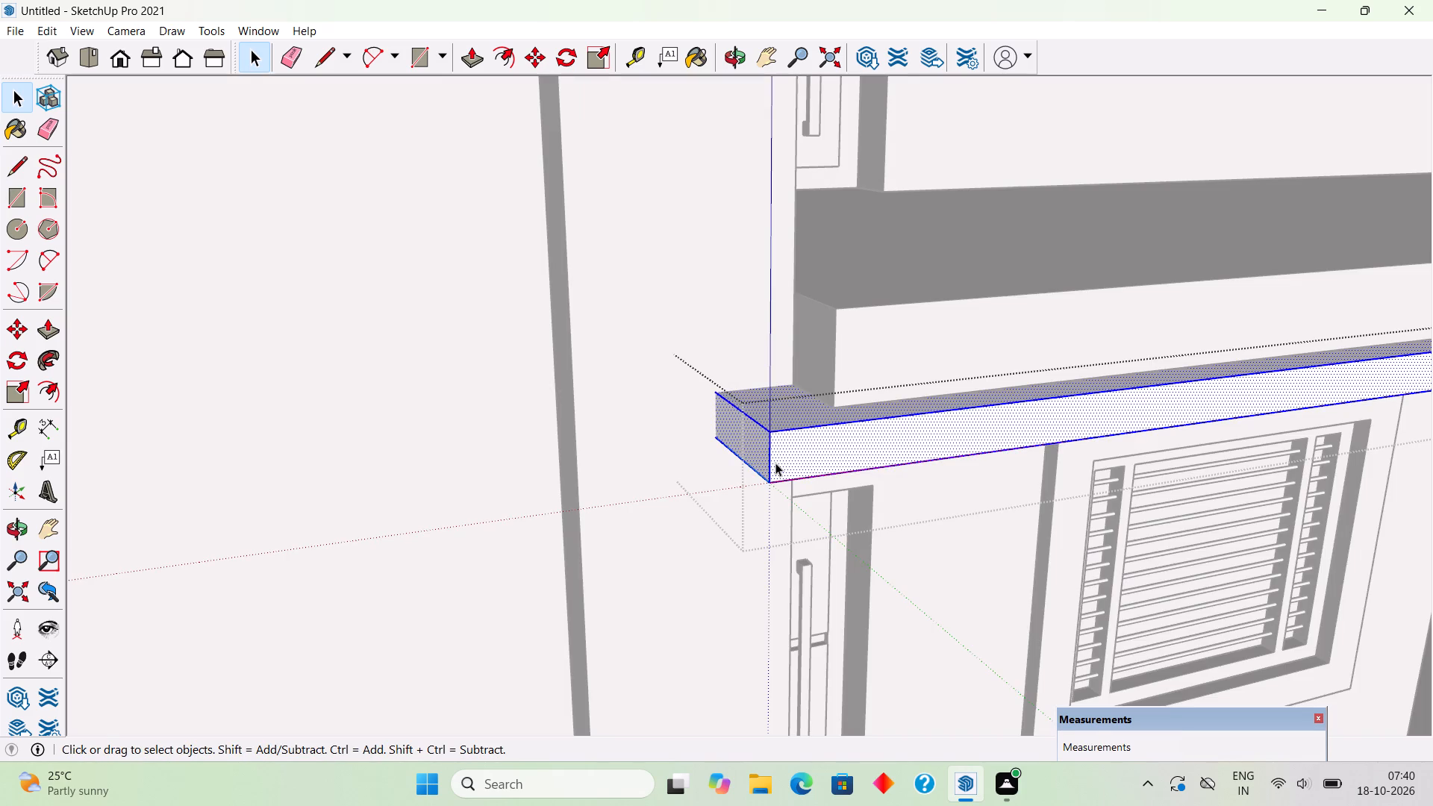
key("l")
left_click(716, 437)
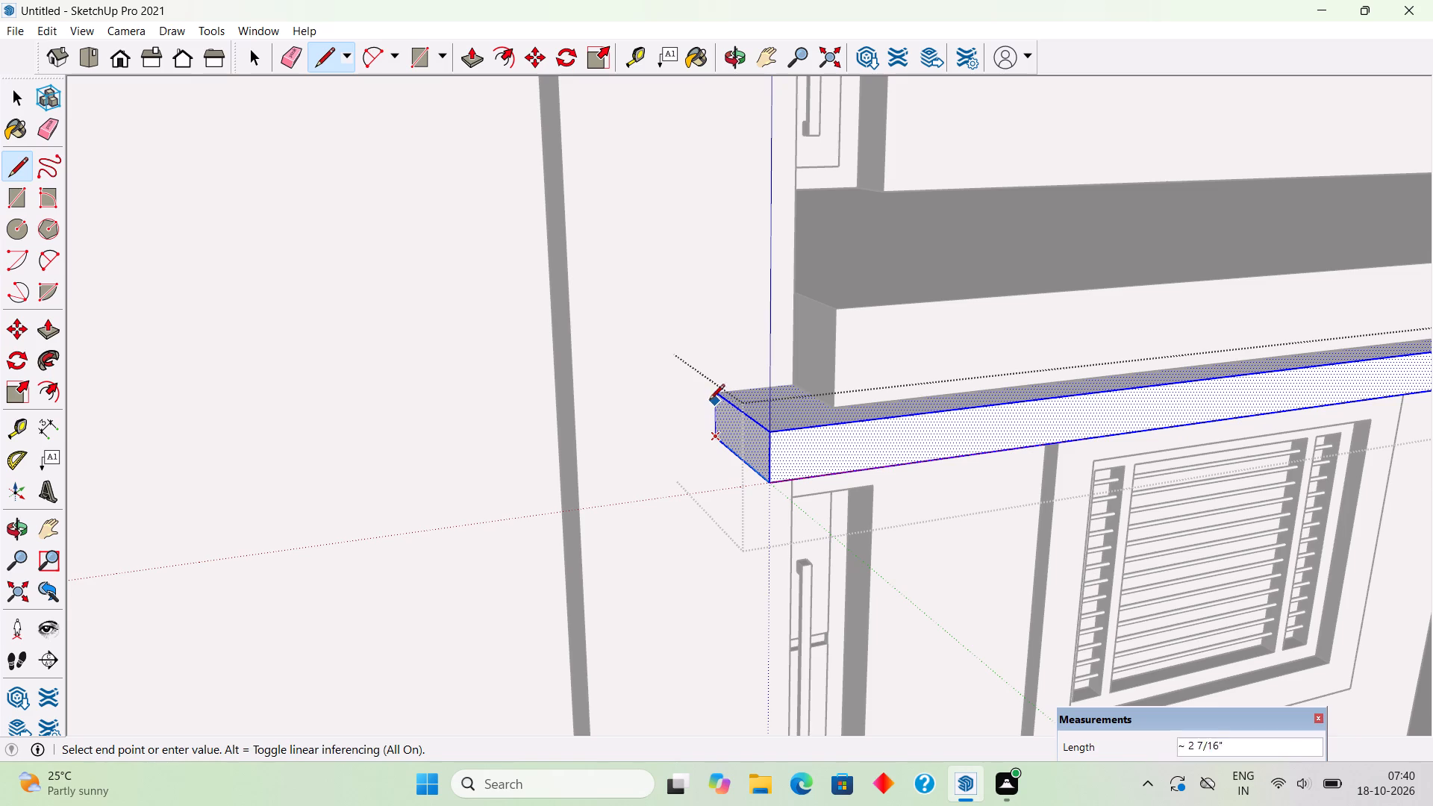
left_click(714, 396)
key("p")
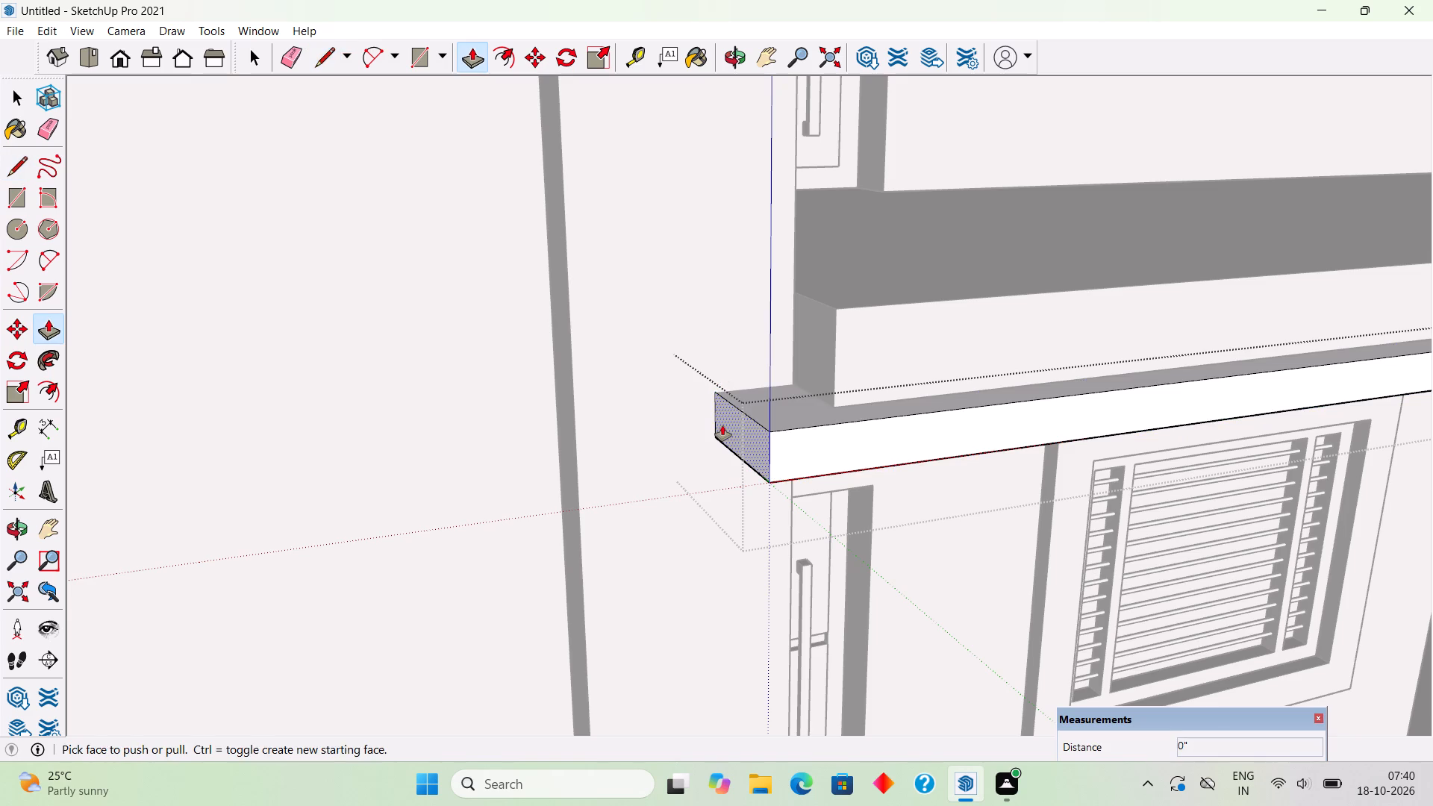
left_click(722, 425)
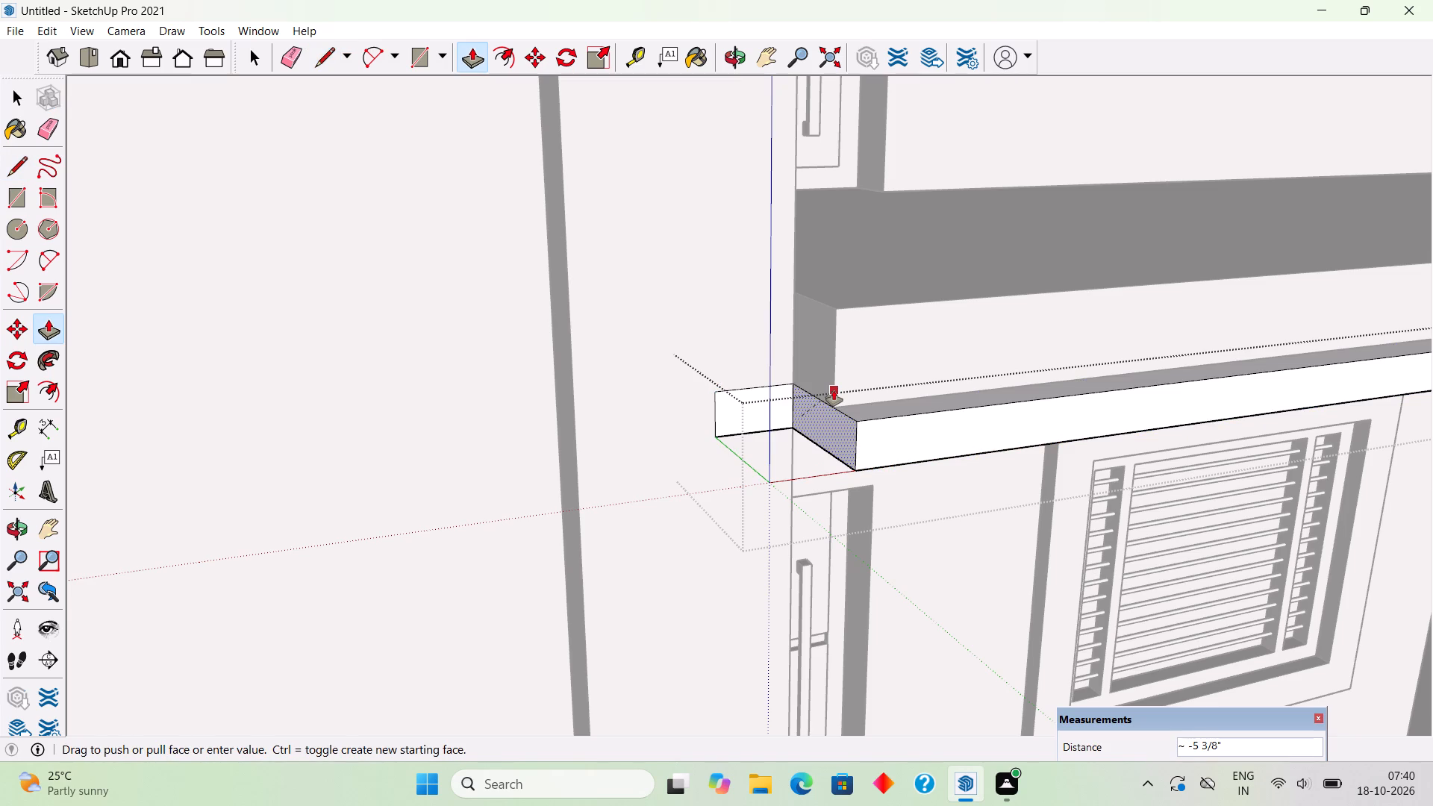
left_click(834, 390)
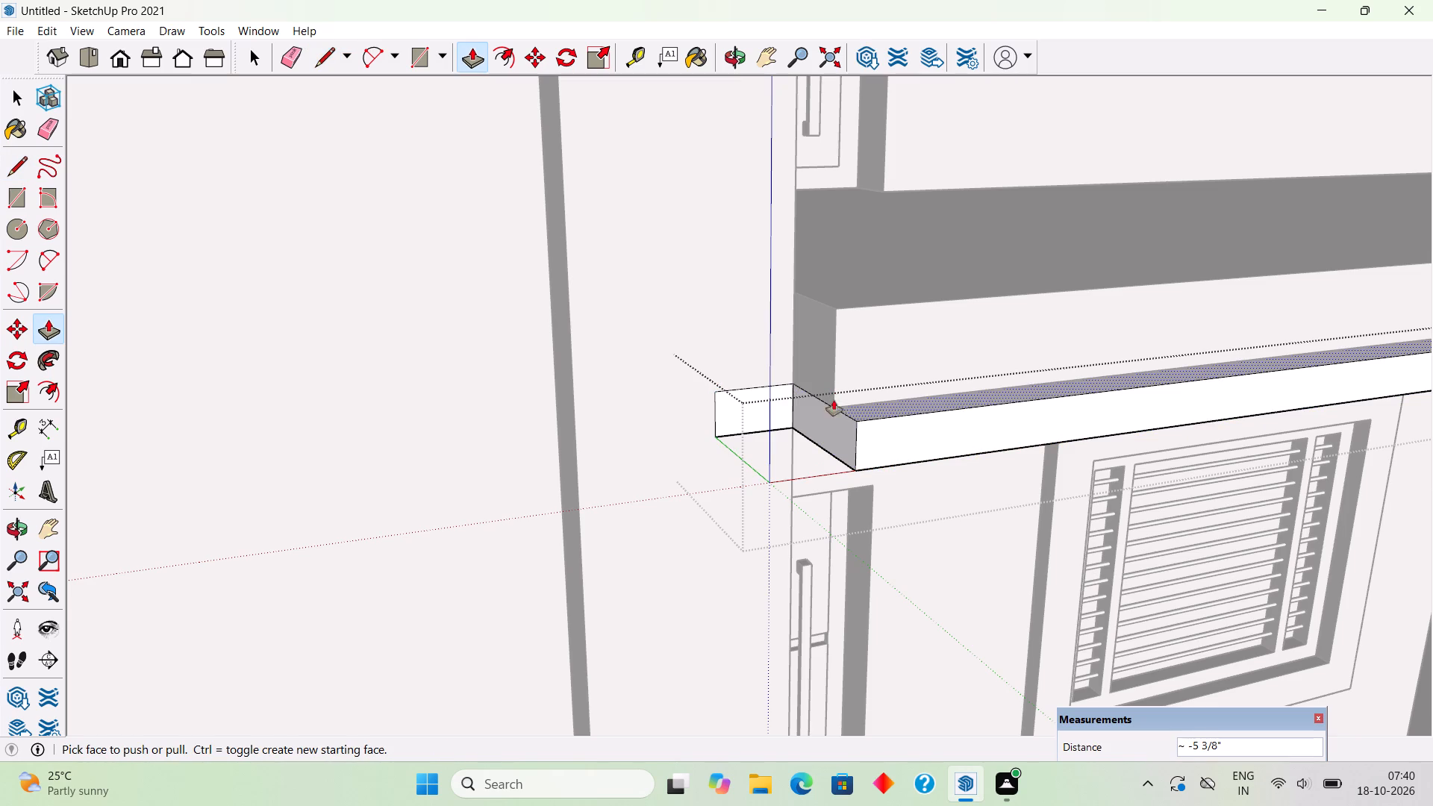
Pull the band's pillar-side end face back out by 3", remove the leftover face behind it and leave the group.
left_click(831, 416)
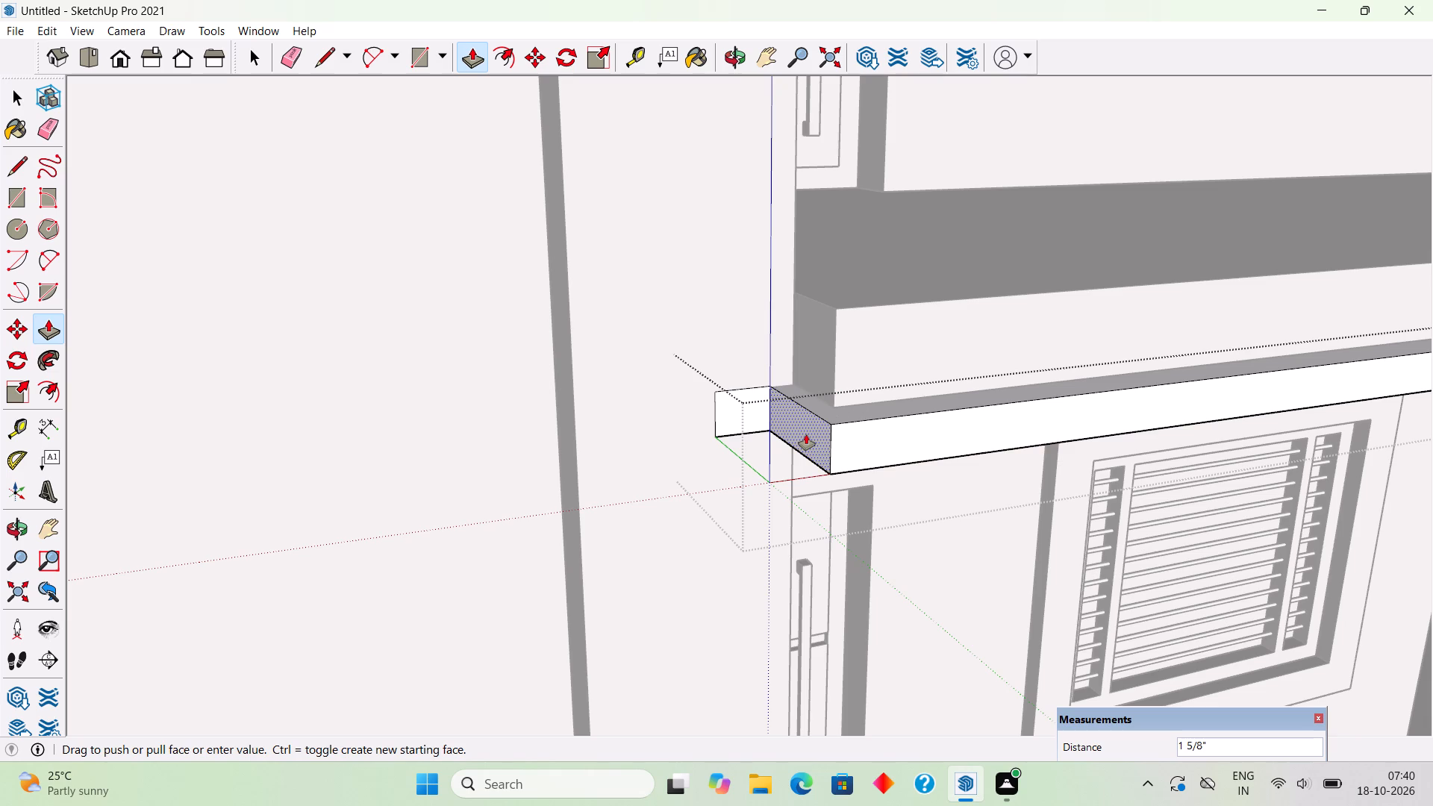
type("3\"")
key("Return")
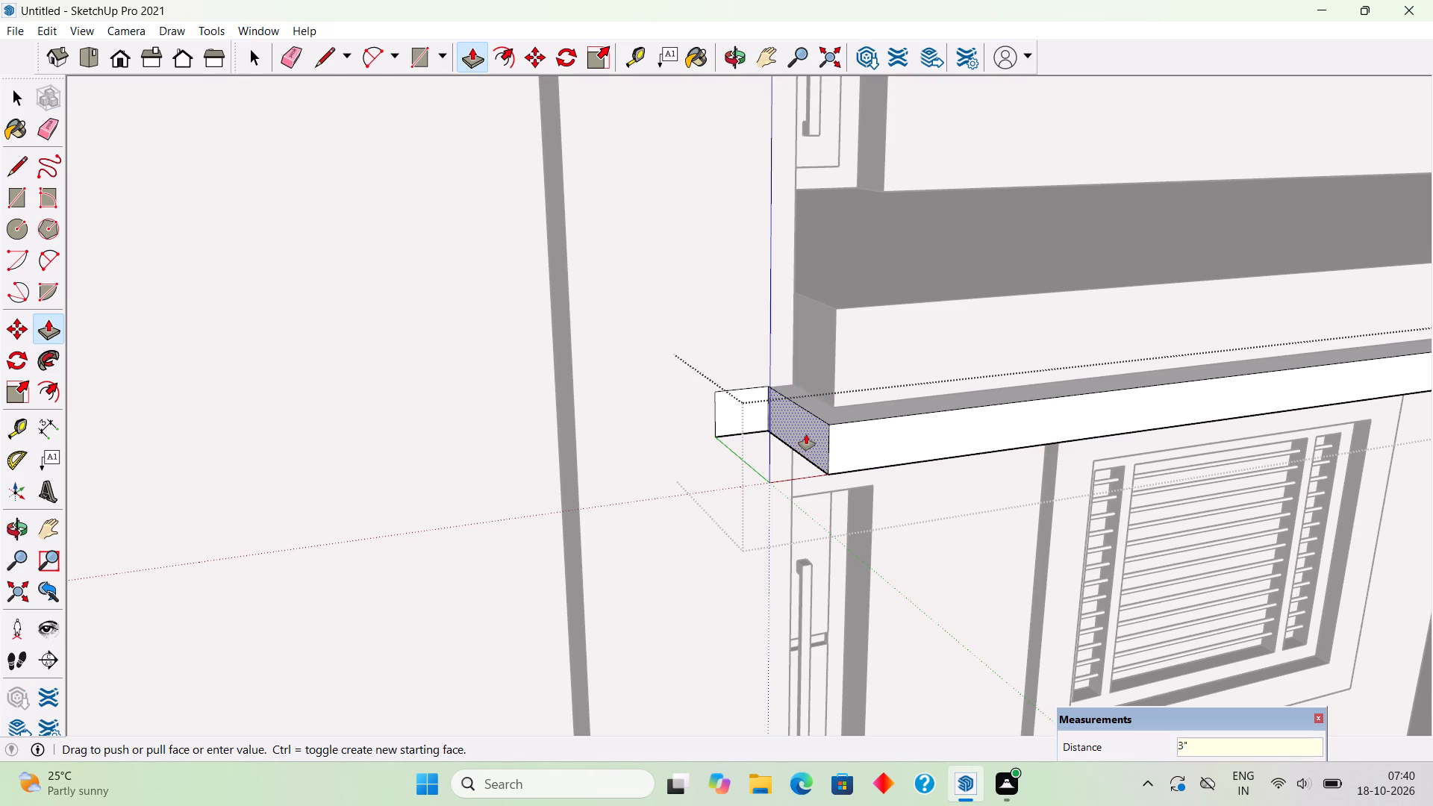
left_click(735, 411)
left_click(732, 403)
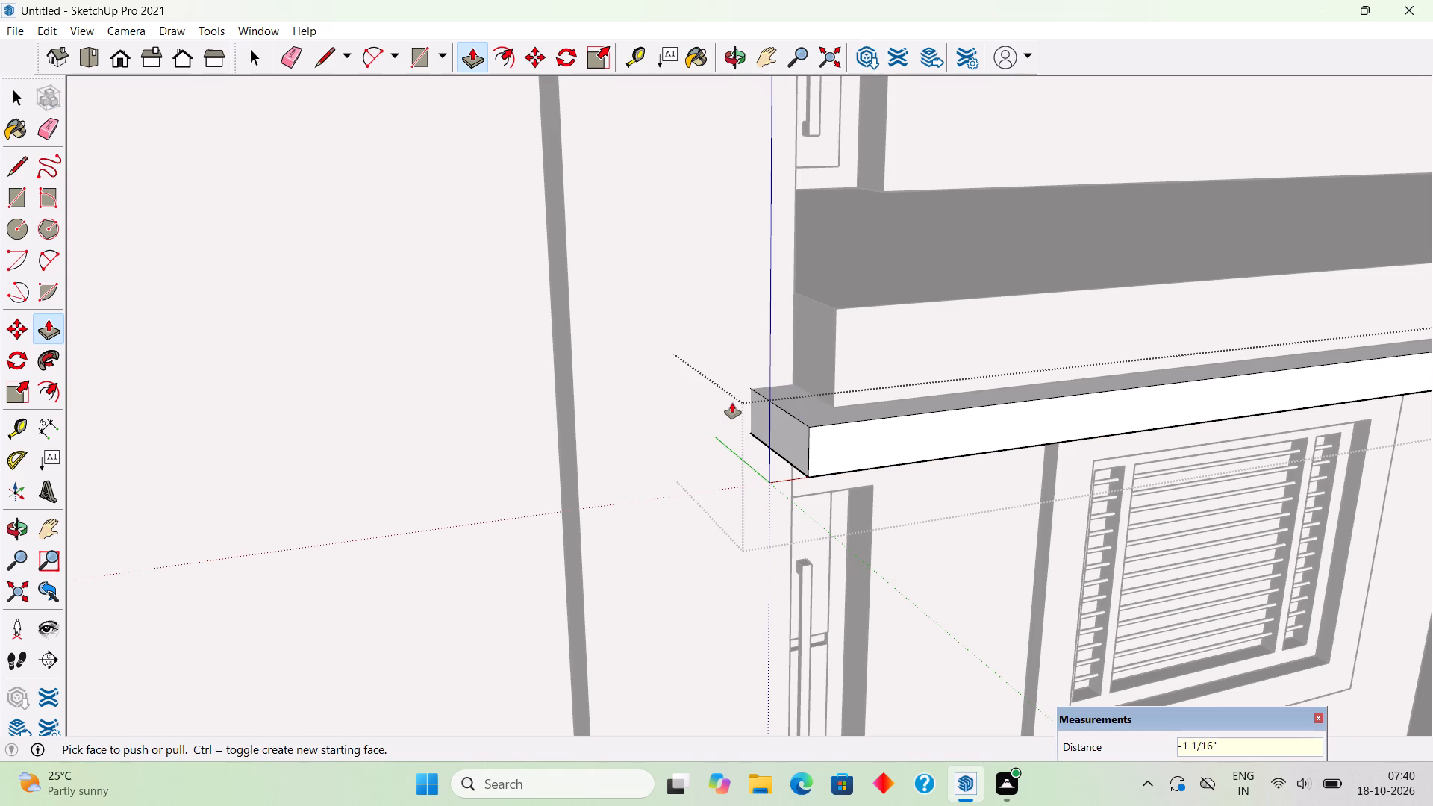
key("space")
scroll(732, 403, "down", 7)
middle_click_drag(1008, 469, 649, 338)
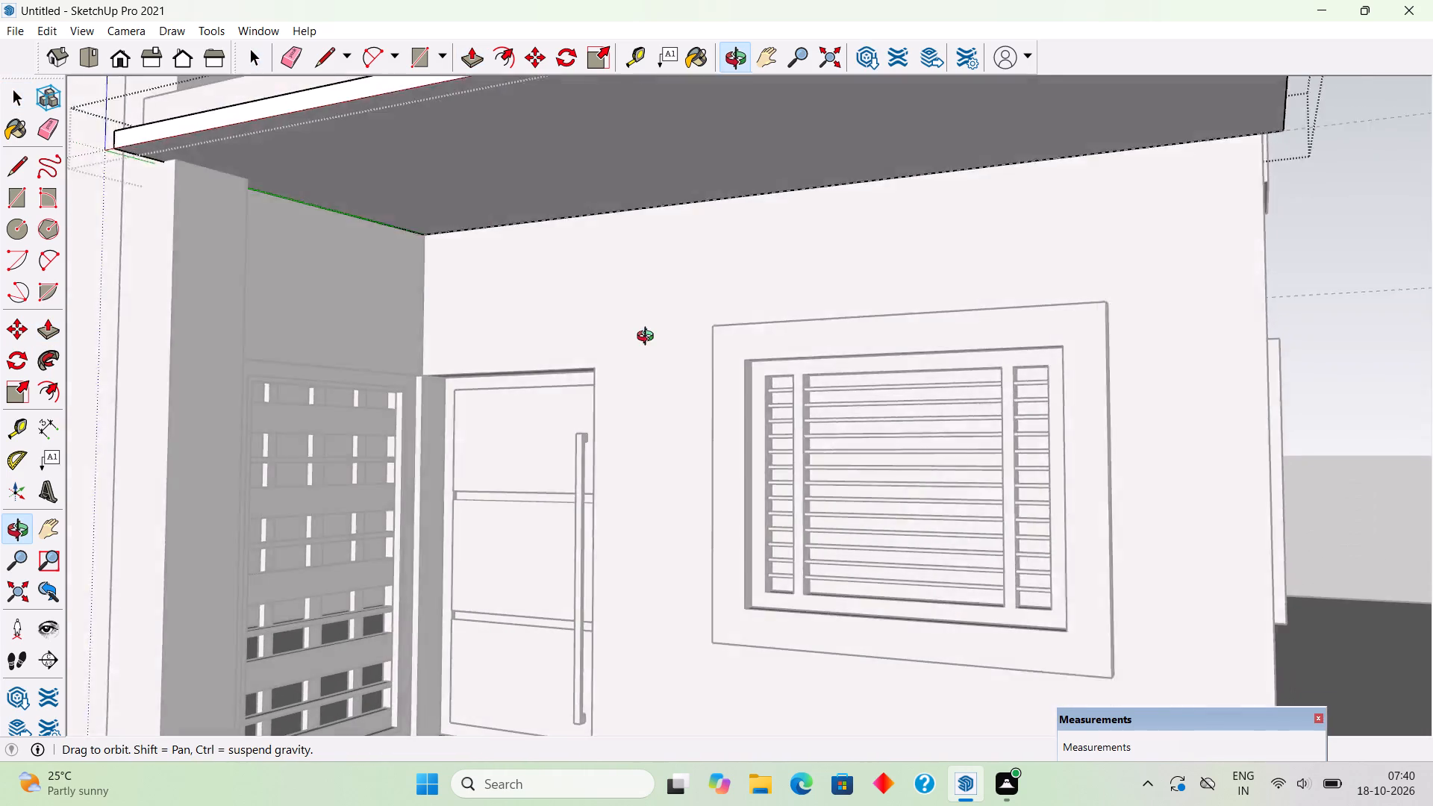
middle_click_drag(649, 338, 558, 434)
scroll(558, 434, "down", 9)
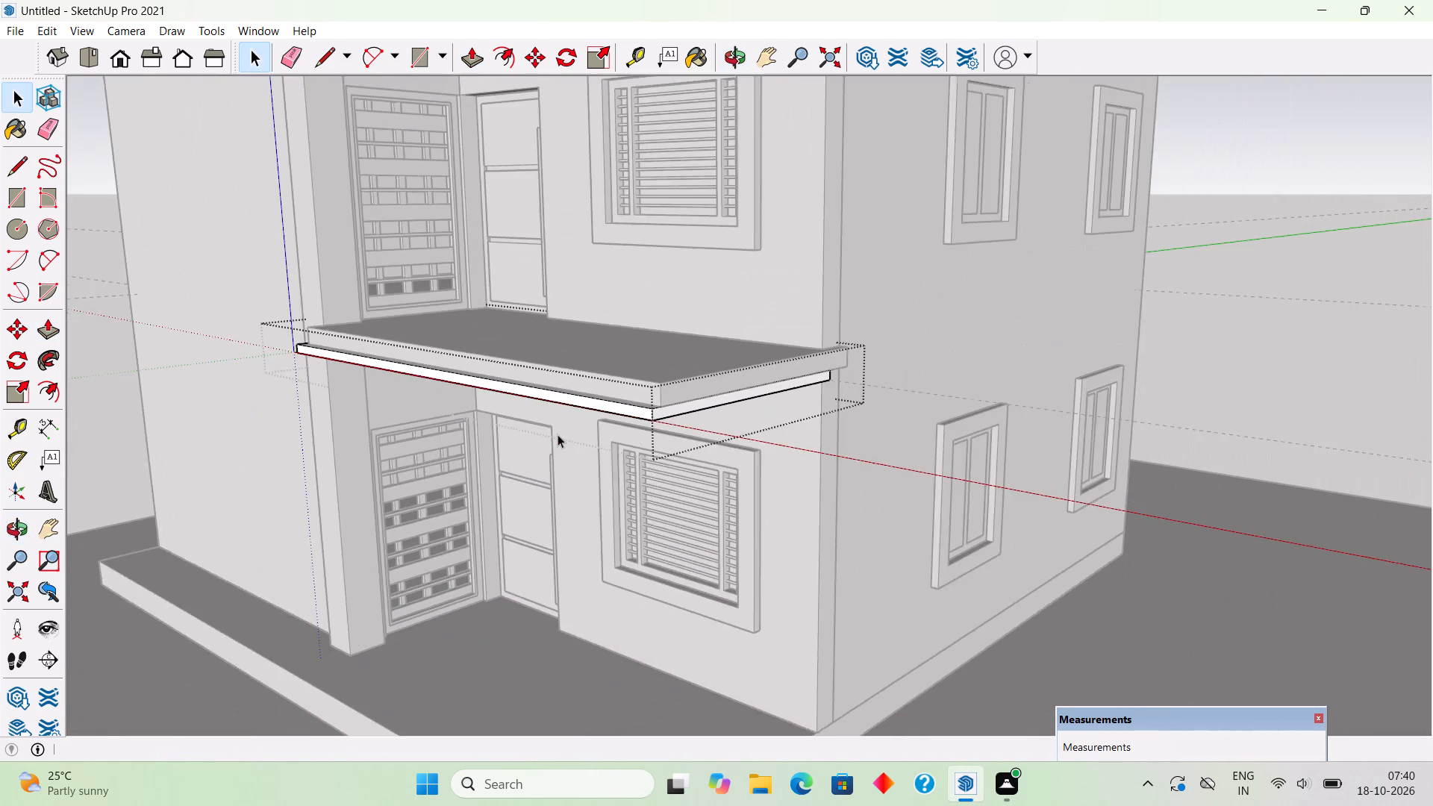
scroll(558, 434, "down", 2)
middle_click_drag(608, 484, 870, 485)
left_click(932, 301)
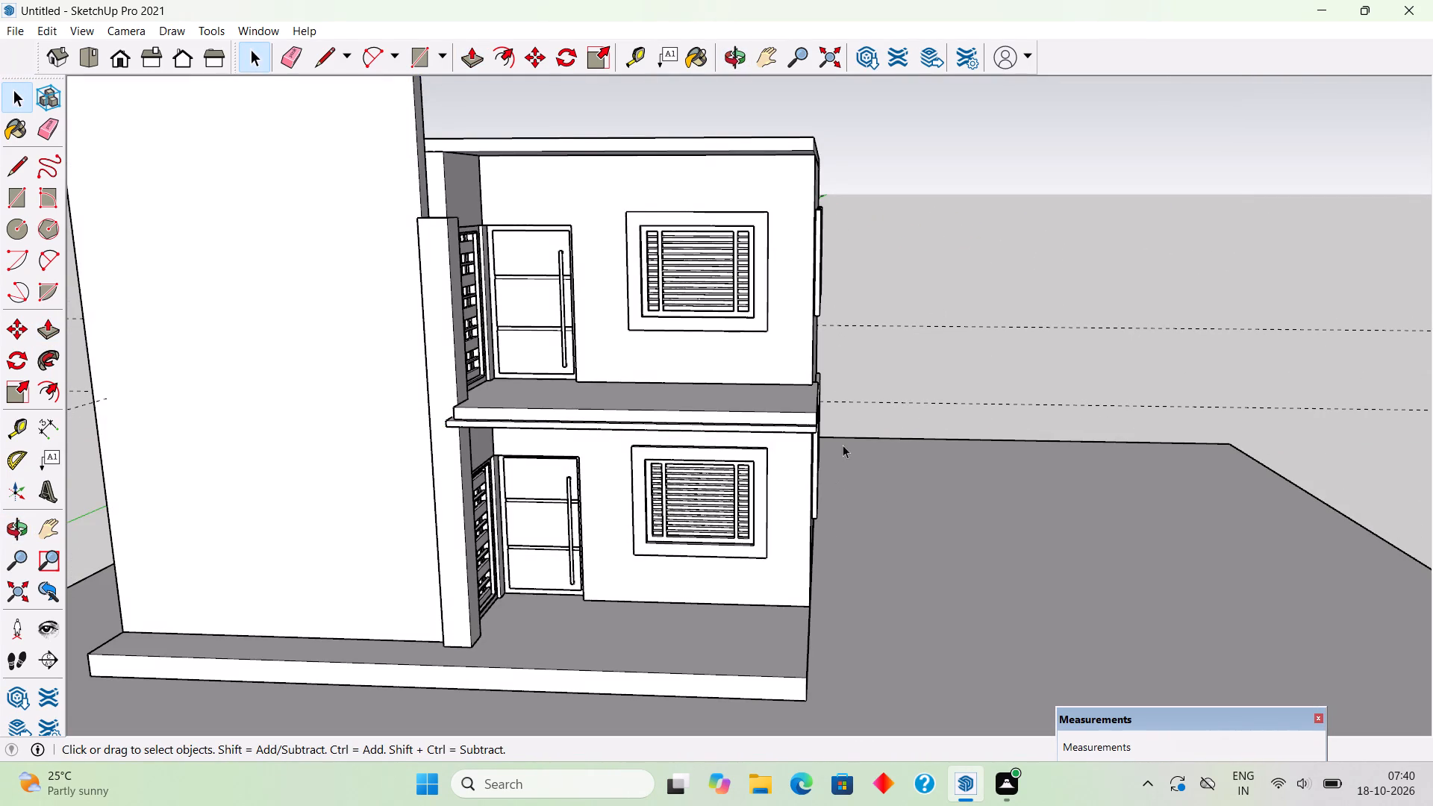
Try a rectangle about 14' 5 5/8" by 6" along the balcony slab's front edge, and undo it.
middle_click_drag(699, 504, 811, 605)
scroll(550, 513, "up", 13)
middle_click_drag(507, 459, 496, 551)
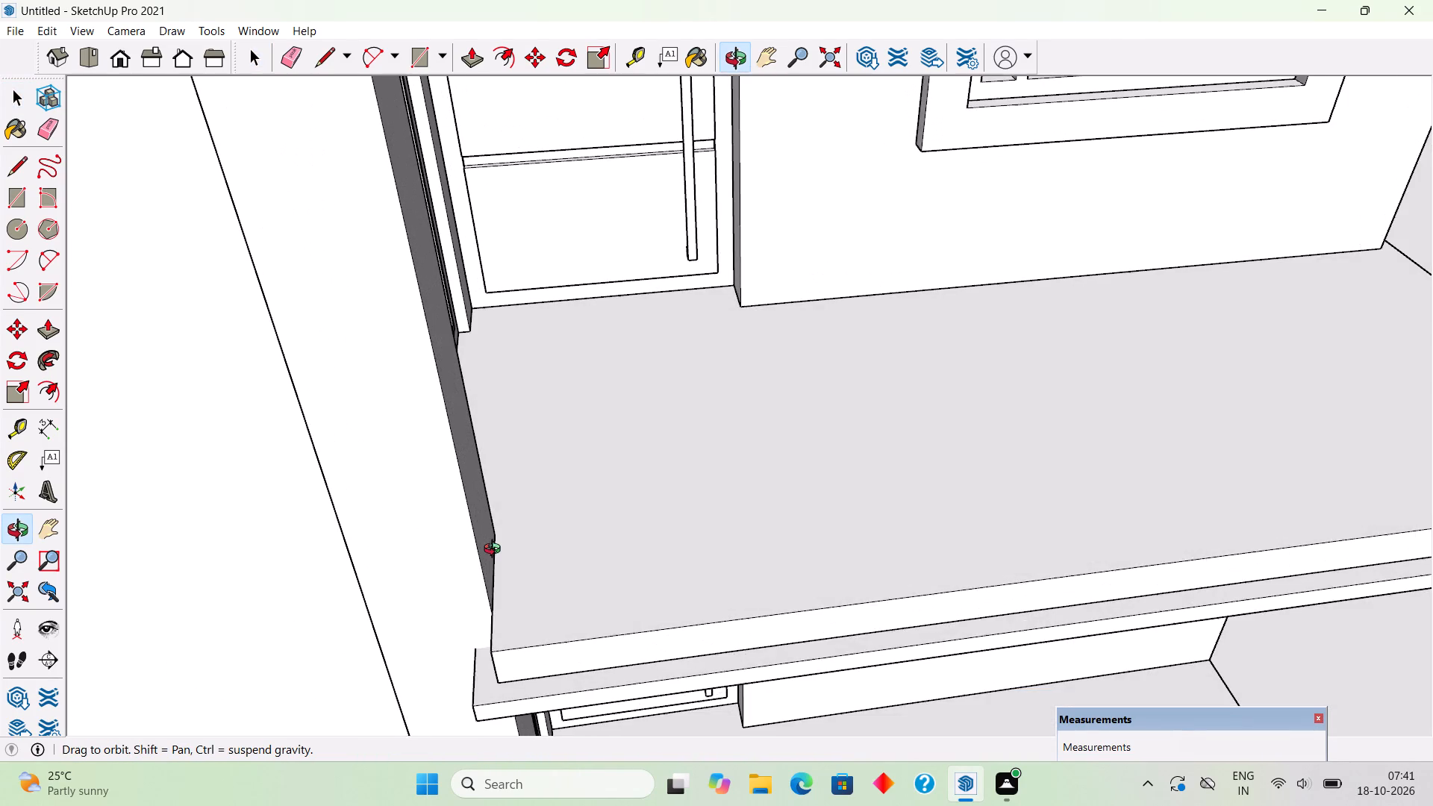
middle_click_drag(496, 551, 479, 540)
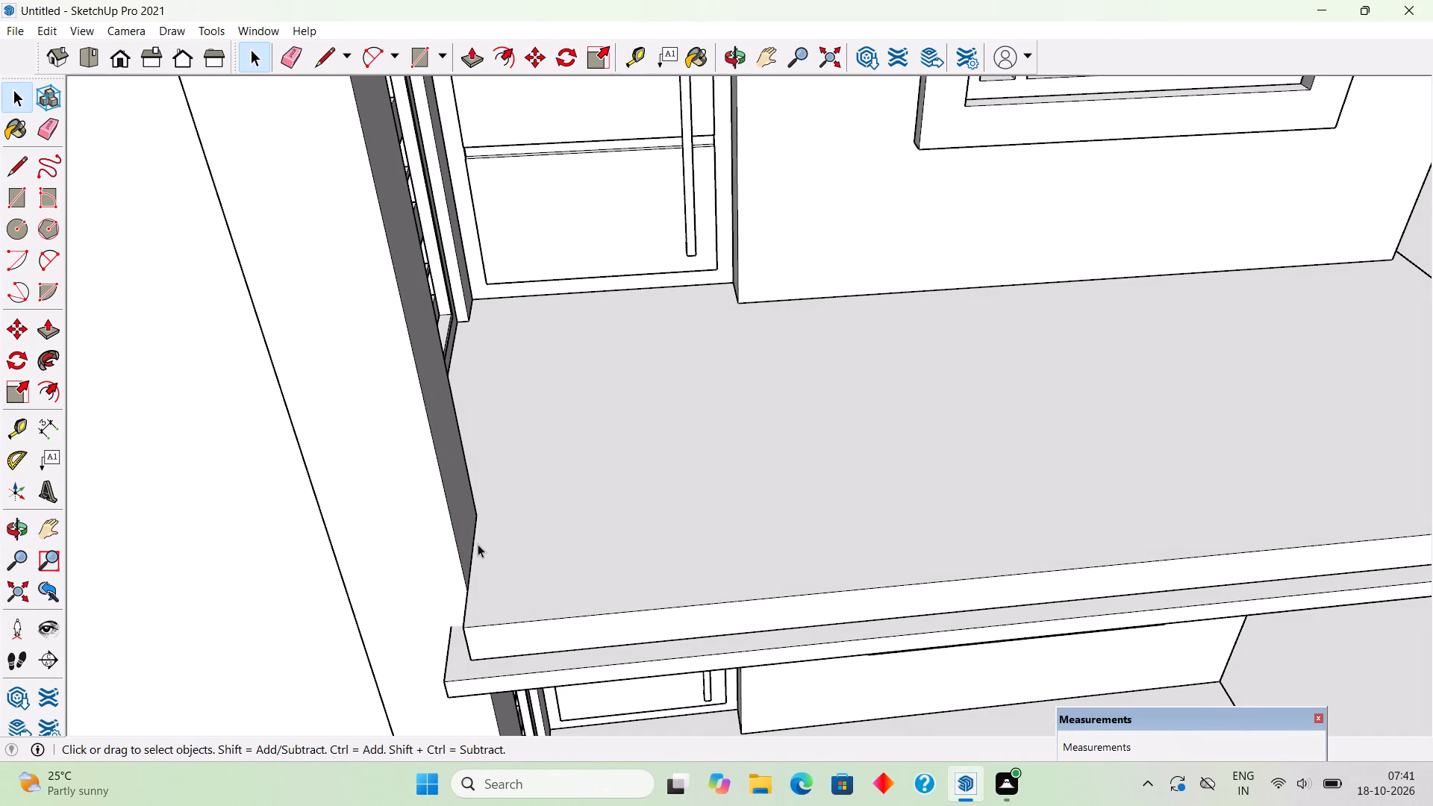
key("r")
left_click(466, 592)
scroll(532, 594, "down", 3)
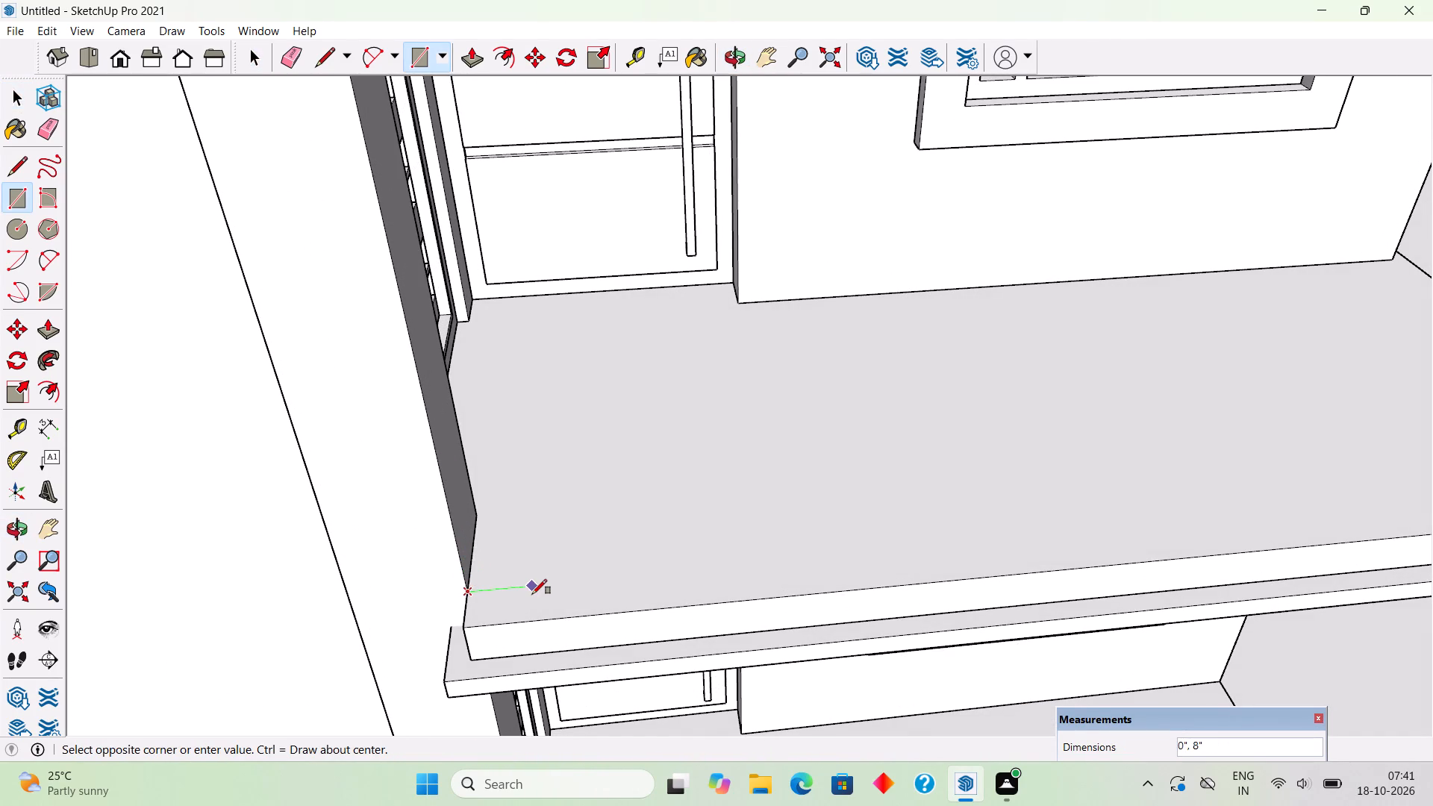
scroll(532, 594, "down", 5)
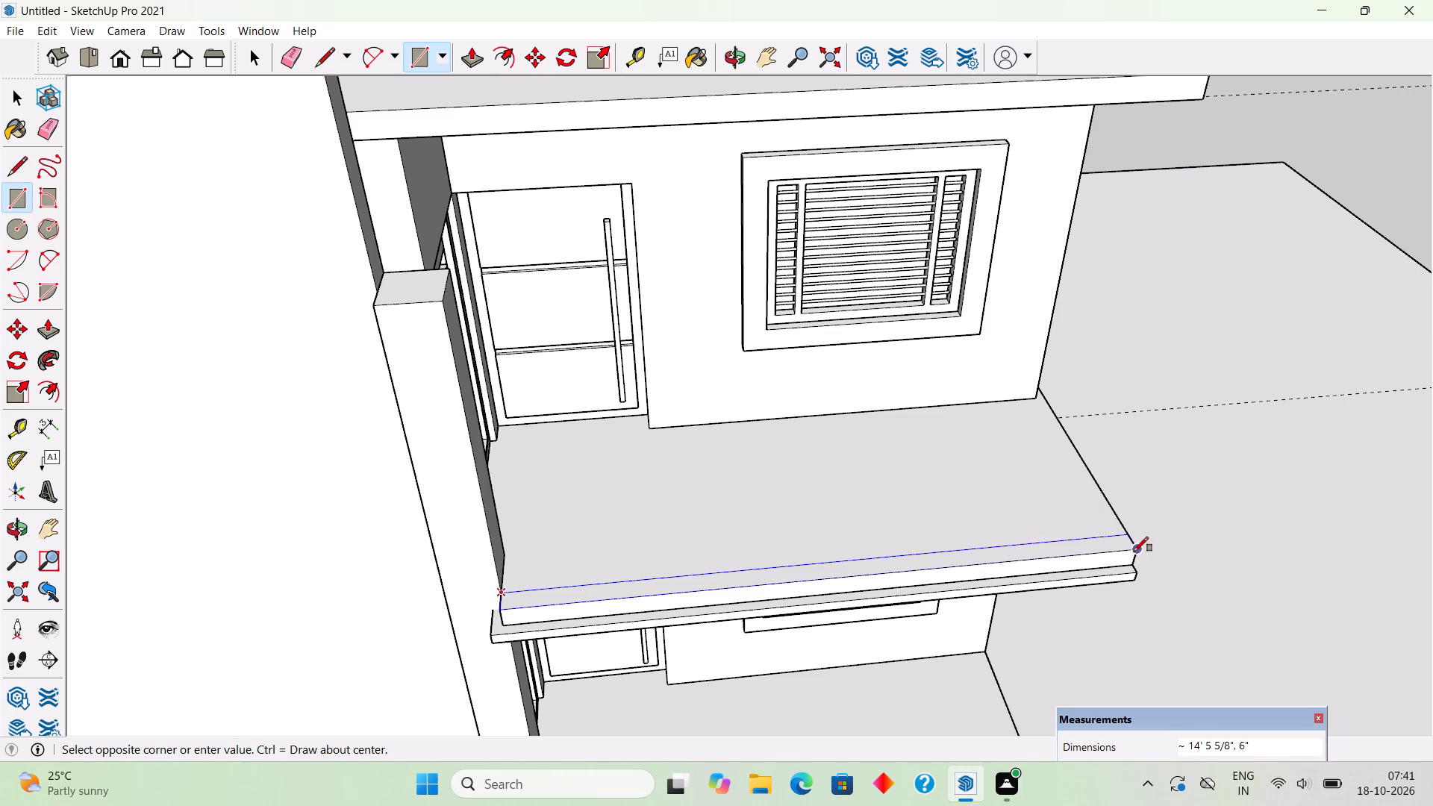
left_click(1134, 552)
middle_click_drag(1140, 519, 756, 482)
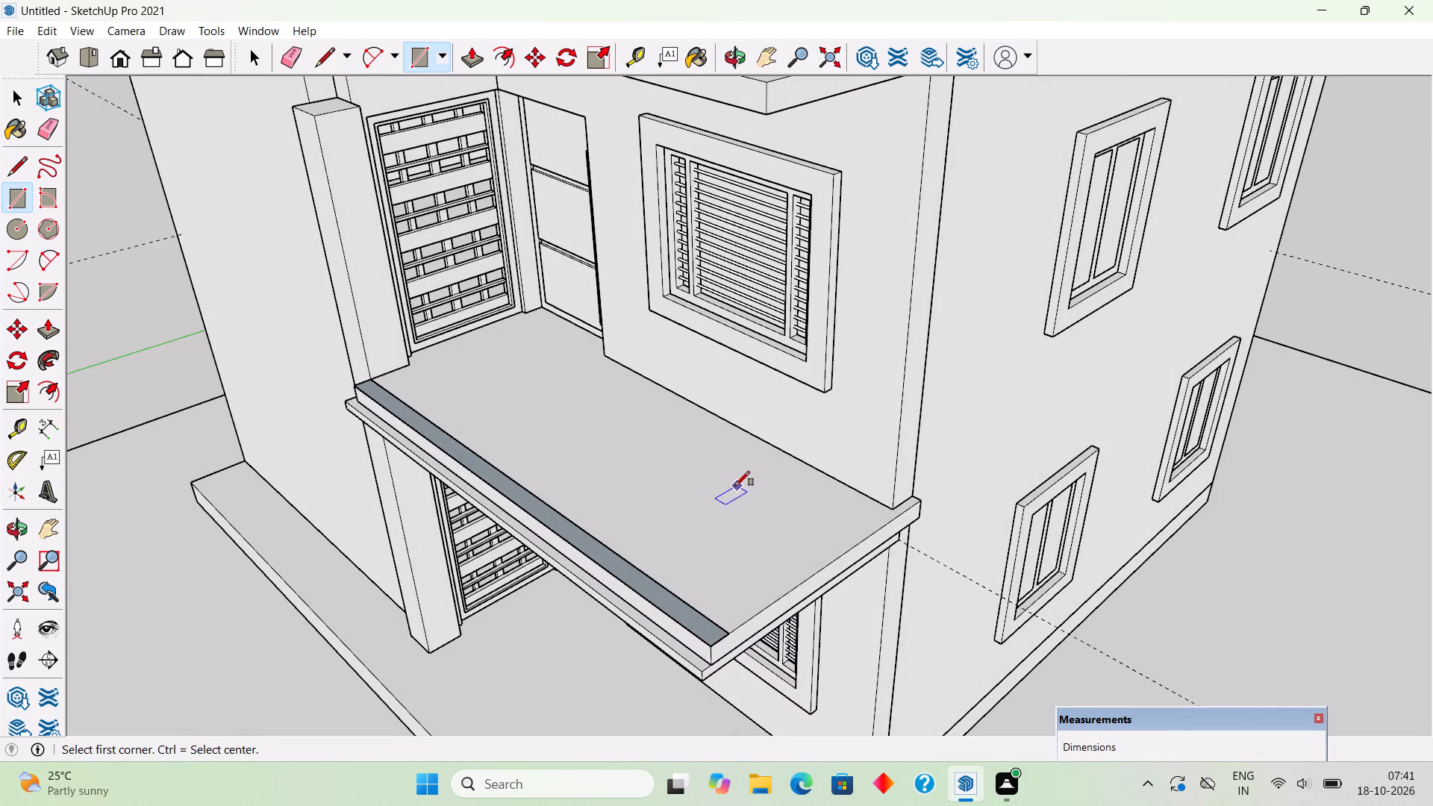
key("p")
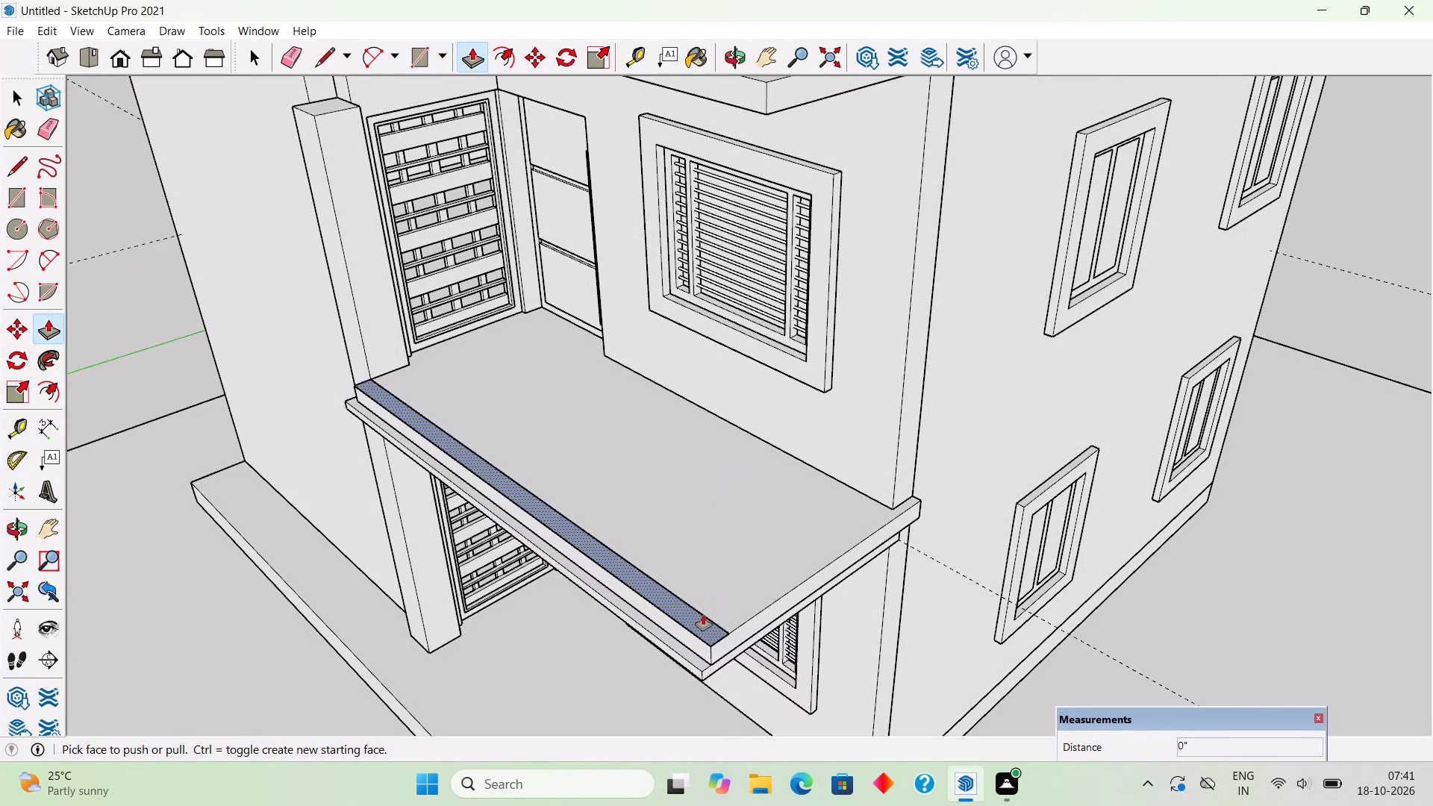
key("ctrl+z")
Place guides on the balcony slab 9" in from its front edge, 6" from its open side edge and 6" from its front edge.
middle_click_drag(703, 604, 678, 604)
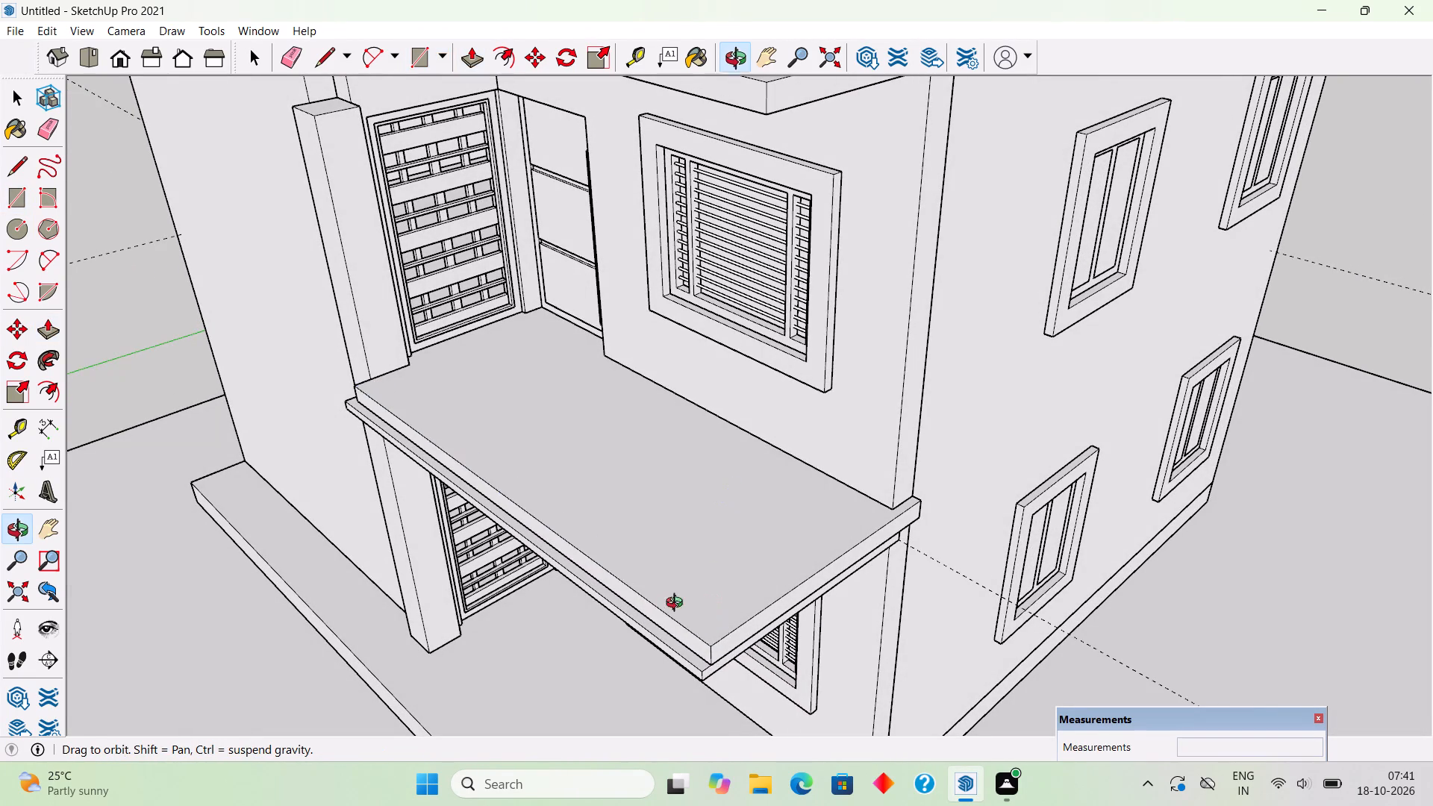
middle_click_drag(678, 604, 524, 584)
scroll(469, 534, "up", 4)
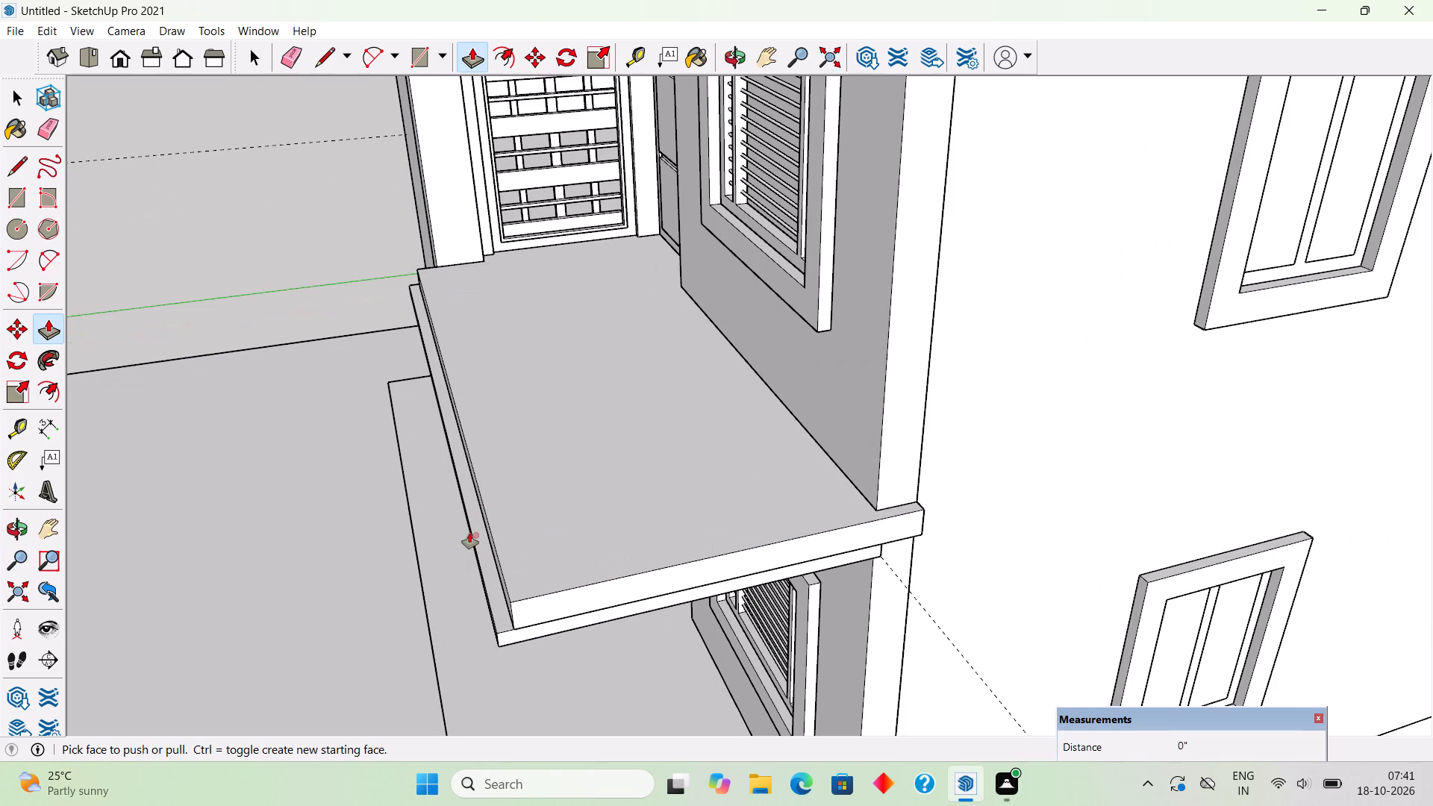
key("t")
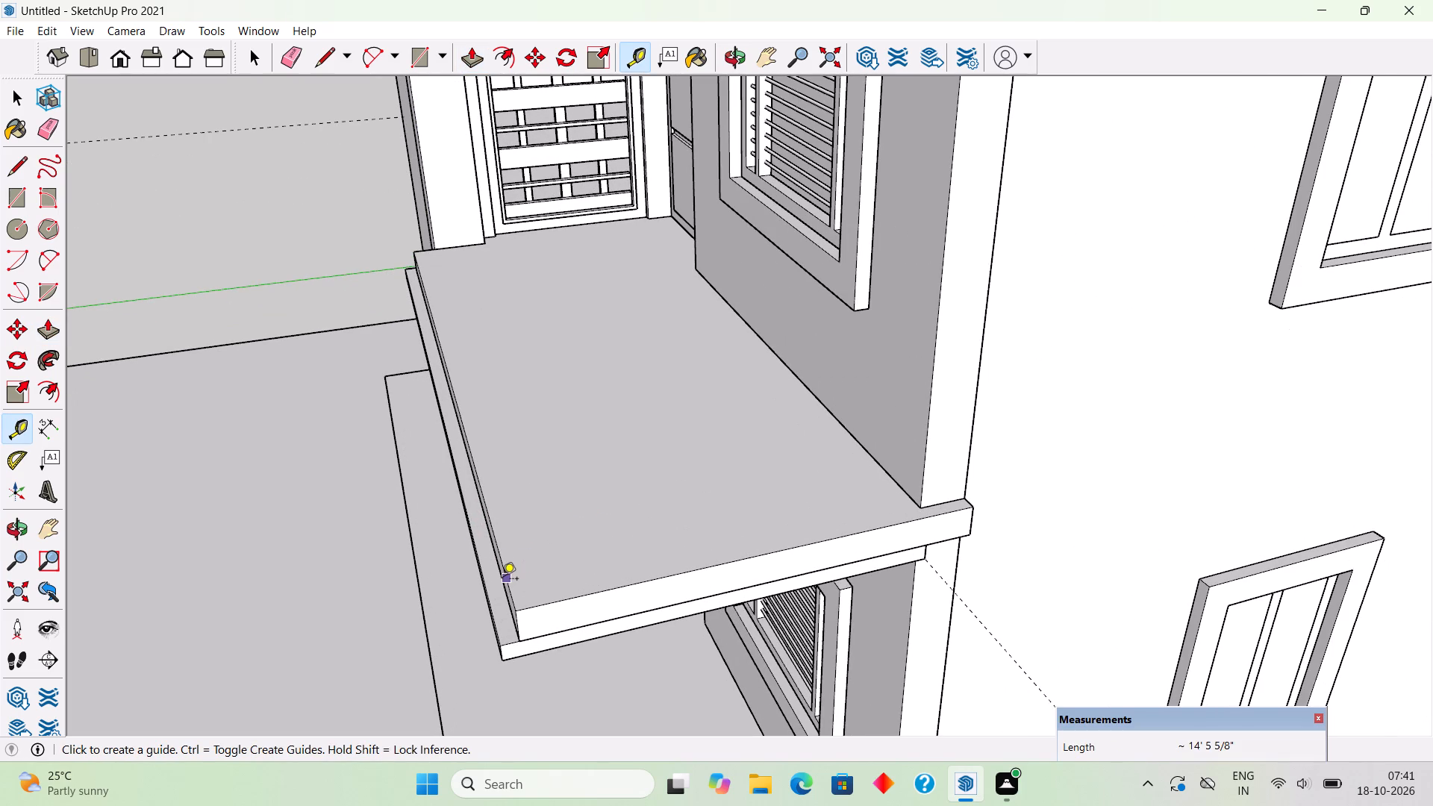
left_click(502, 580)
type("9\"")
key("Return")
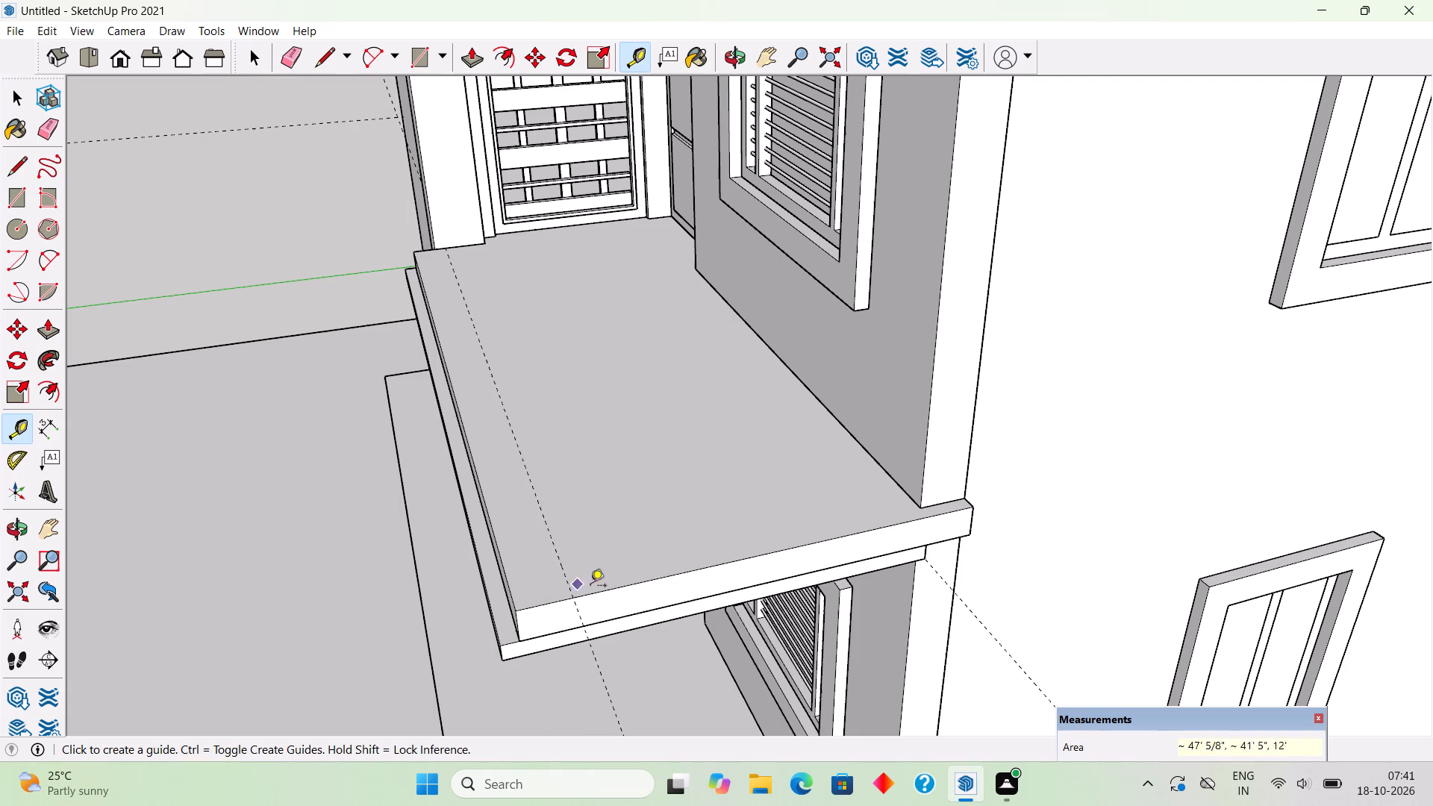
left_click(628, 582)
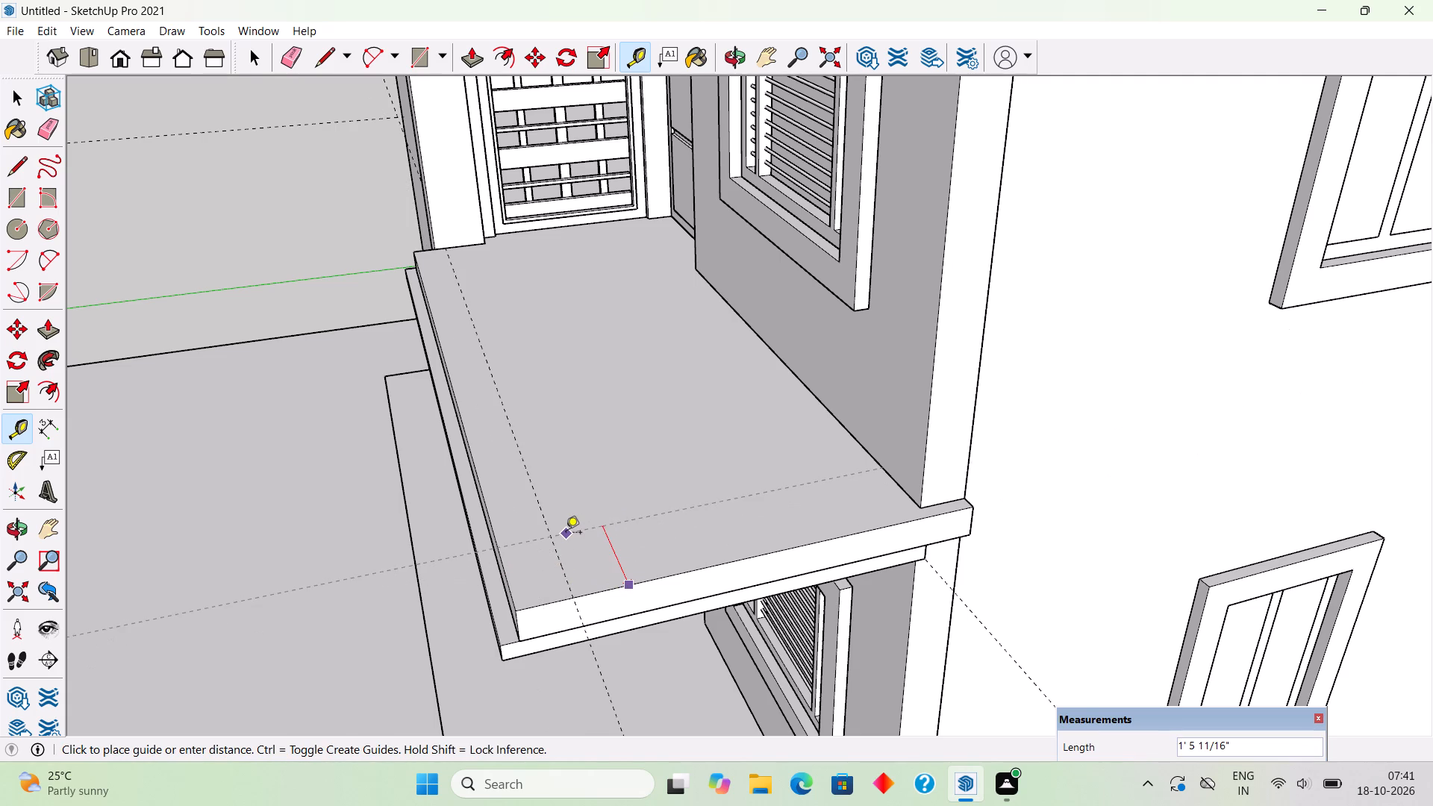
type("6\"")
key("Return")
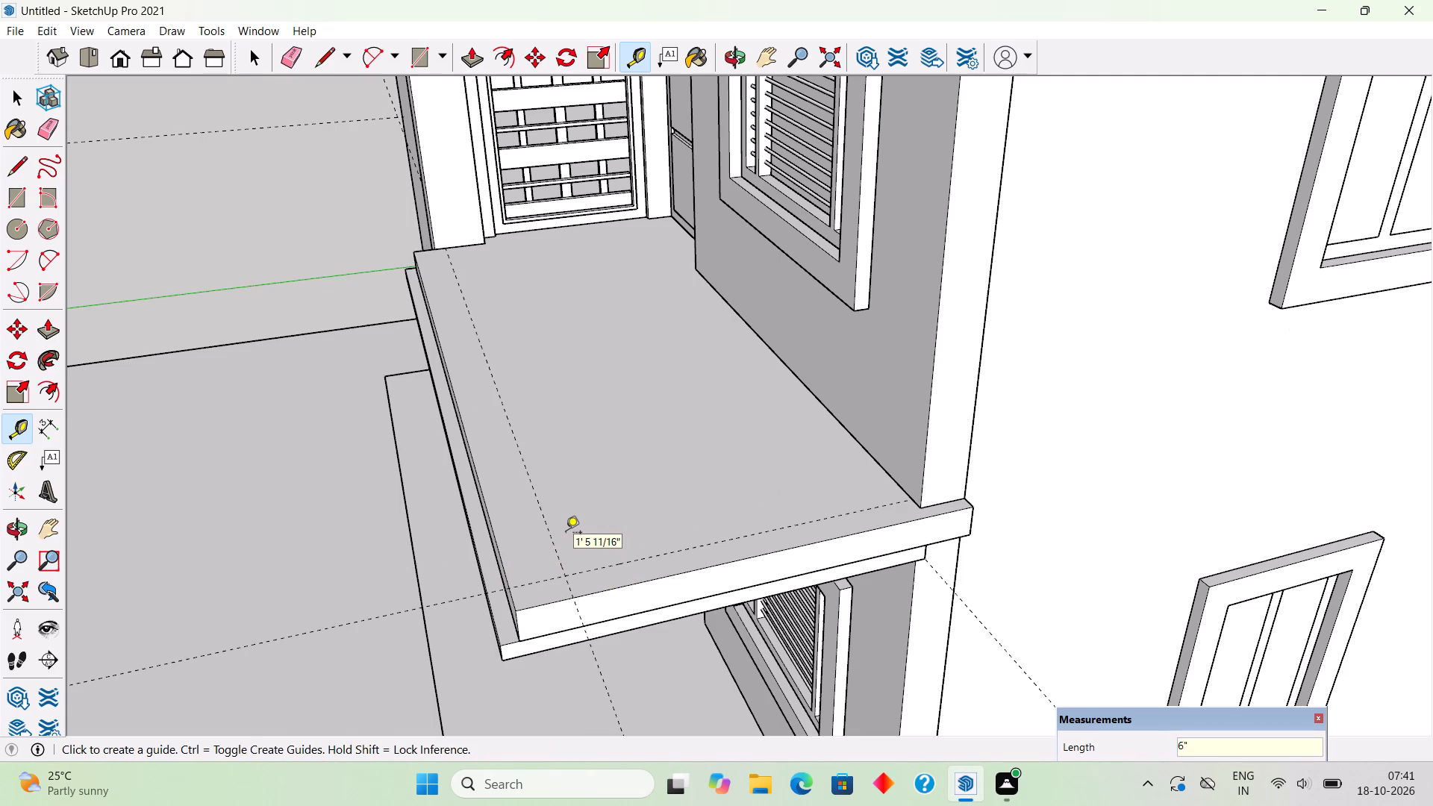
left_click(495, 528)
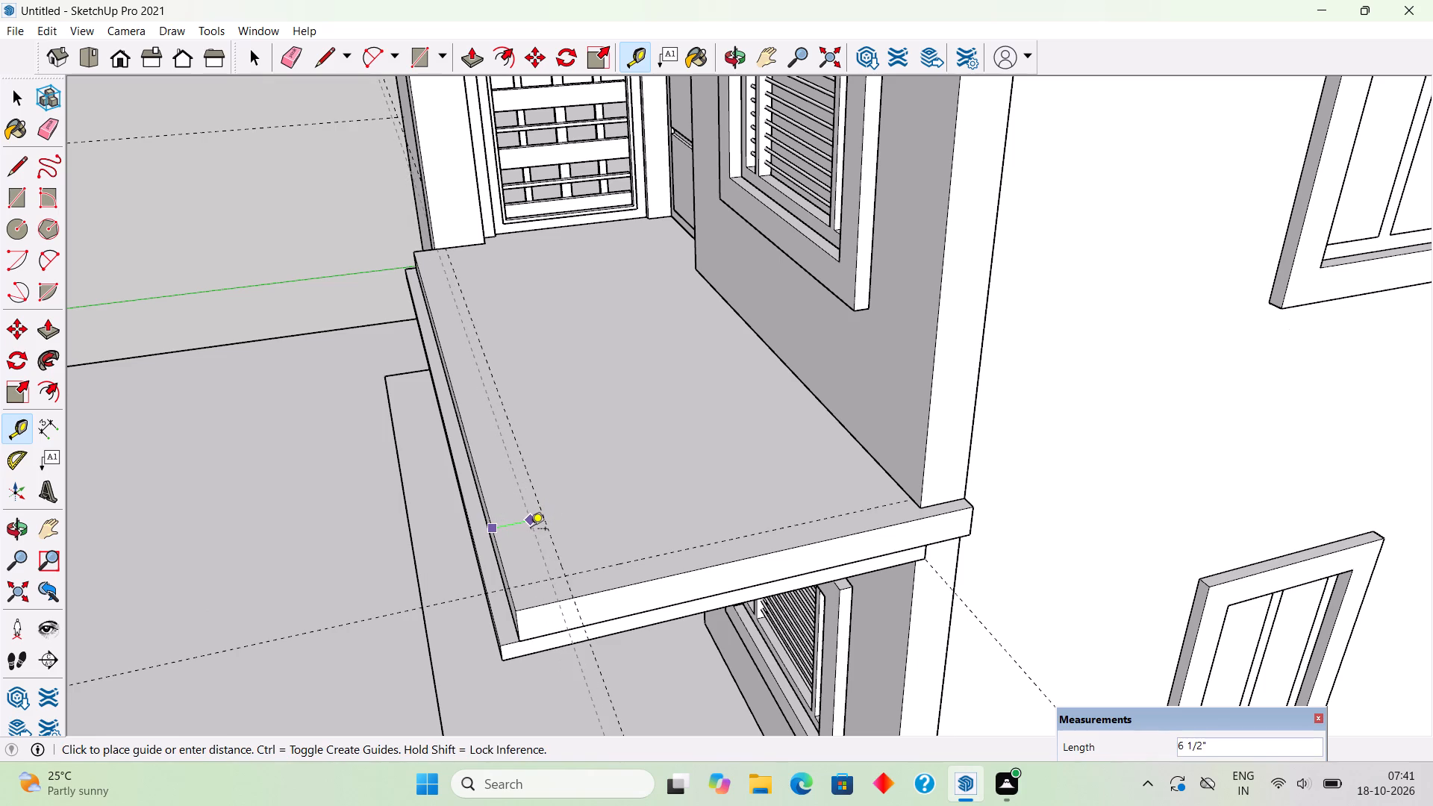
type("6\"")
key("Return")
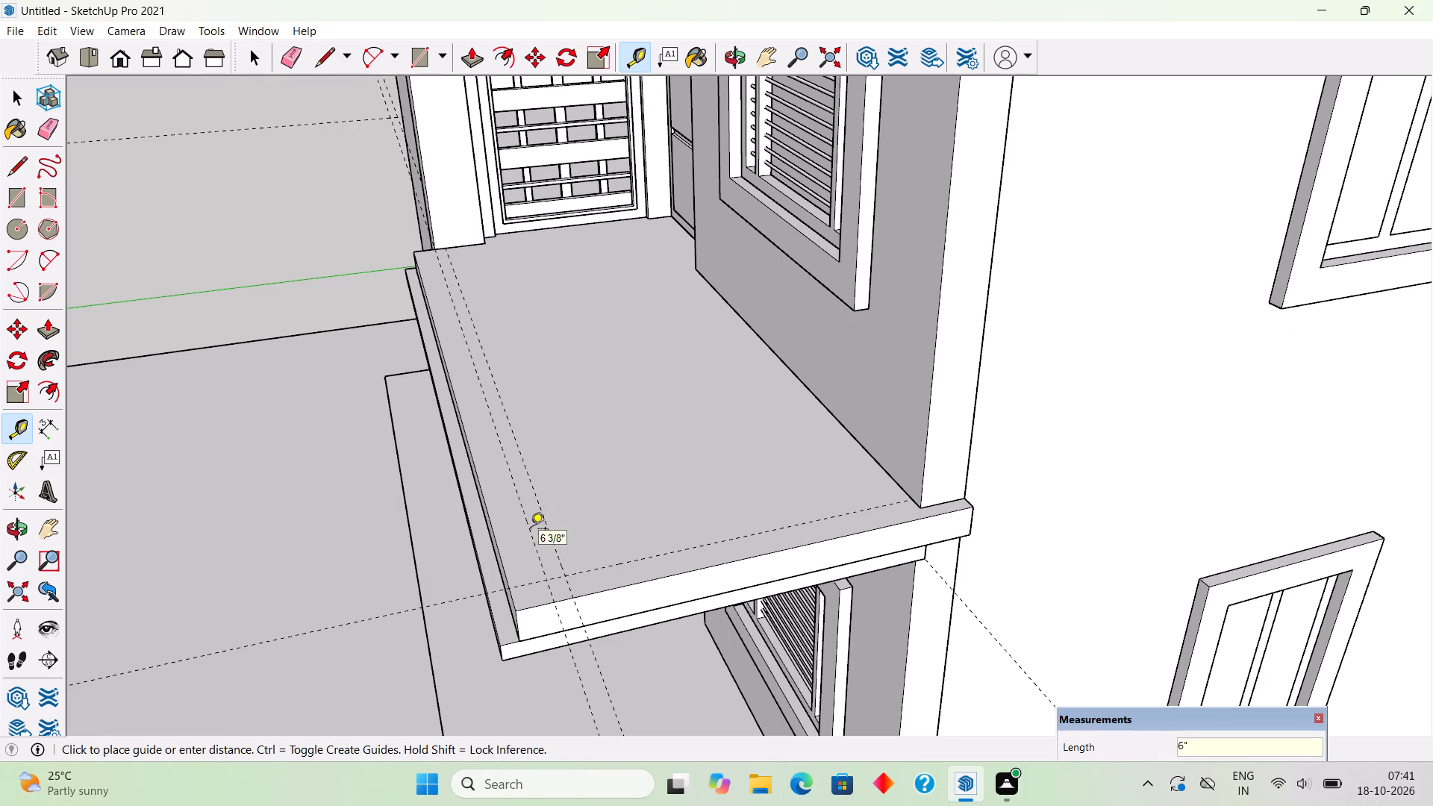
On the slab top, draw a 6" wide rectangle along the full front edge and a 3" by about 5' 6 5/16" rectangle inside the open side.
key("r")
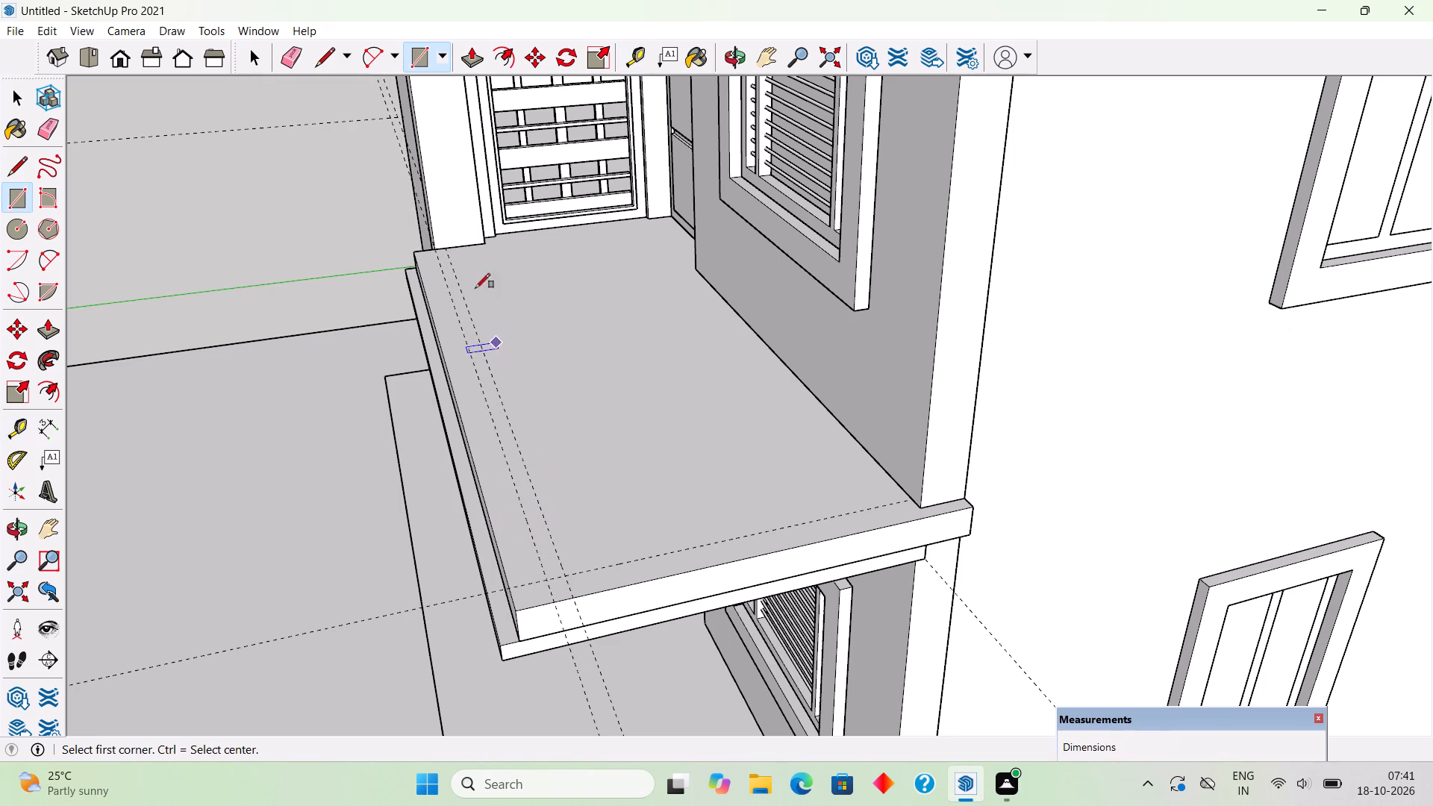
left_click(416, 248)
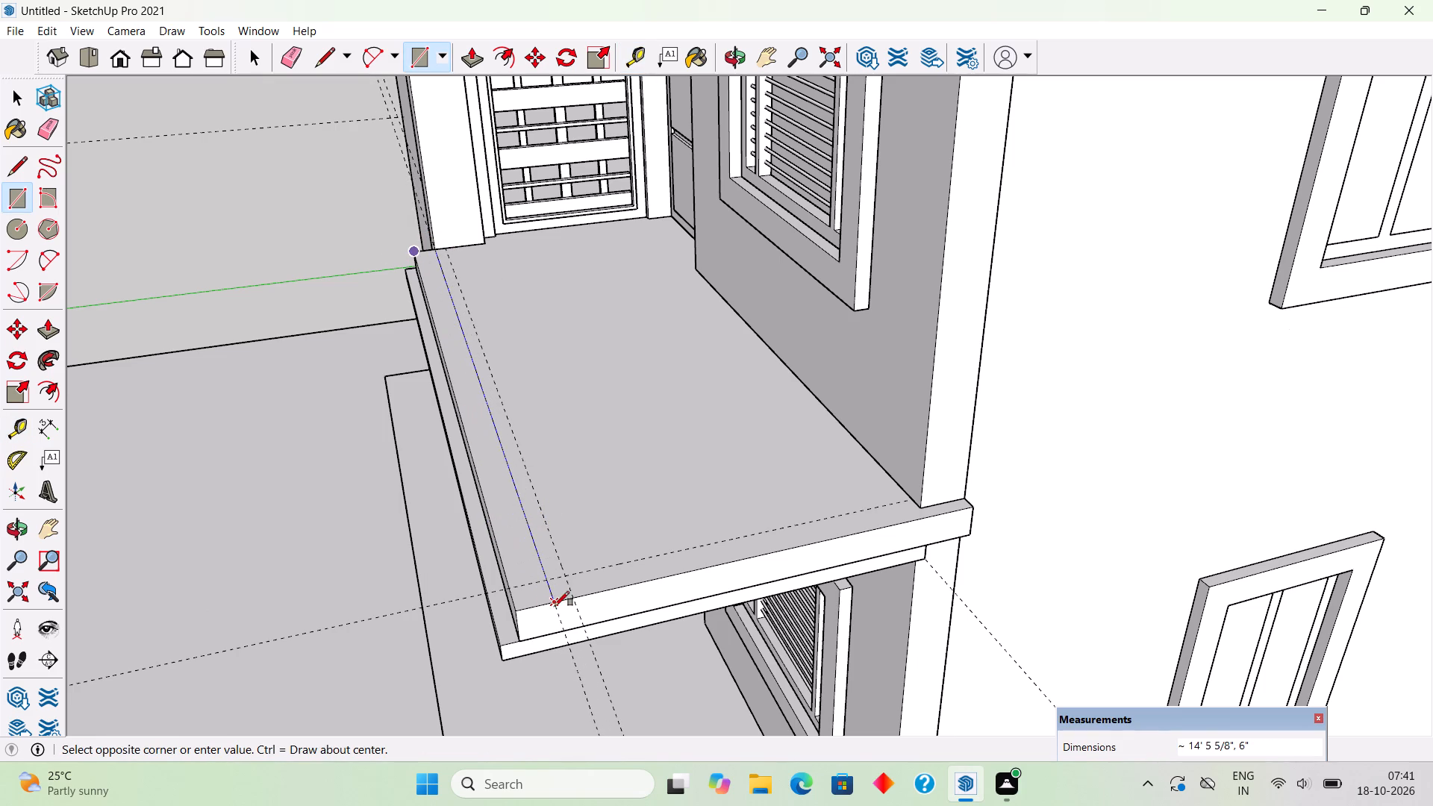
left_click(555, 606)
left_click(546, 581)
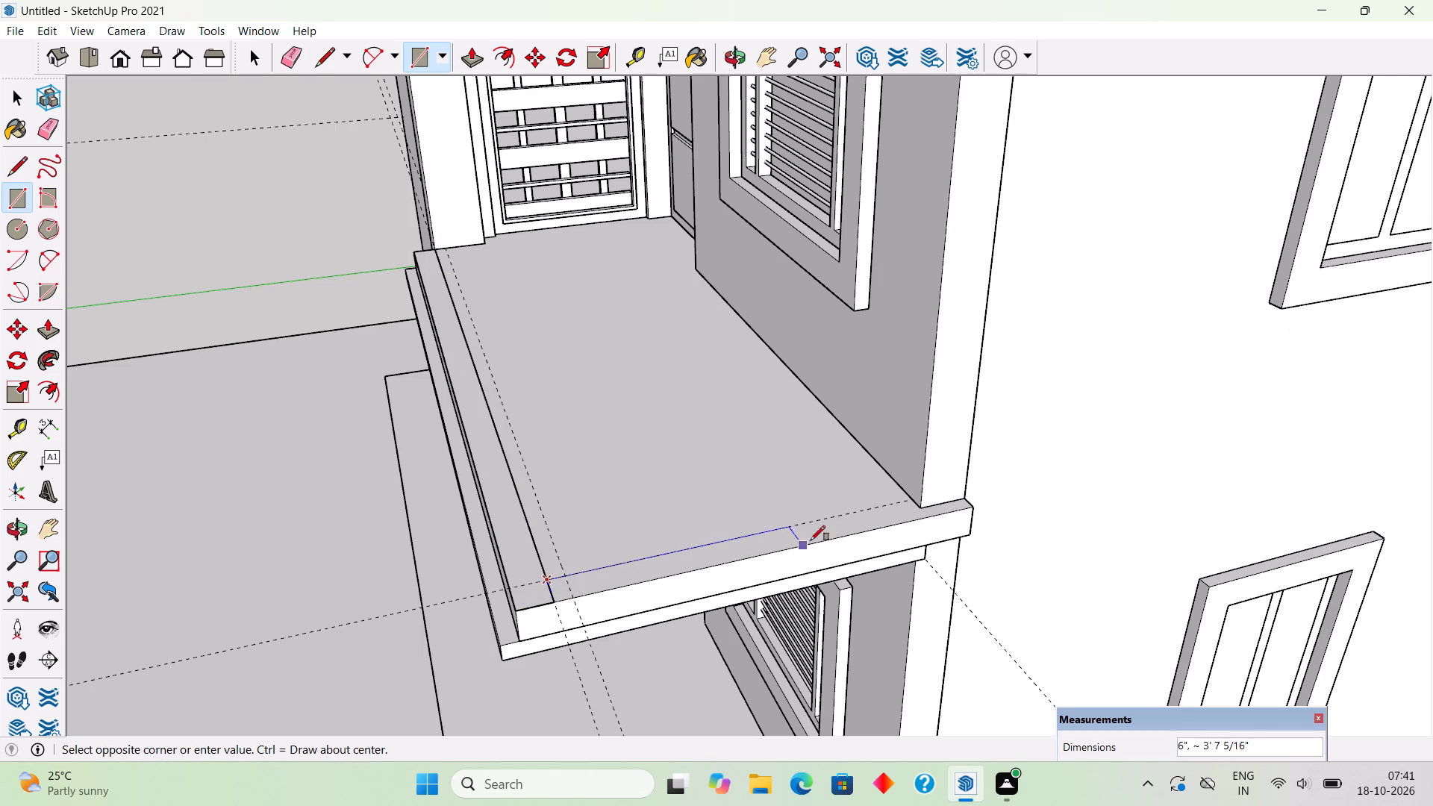
left_click(921, 512)
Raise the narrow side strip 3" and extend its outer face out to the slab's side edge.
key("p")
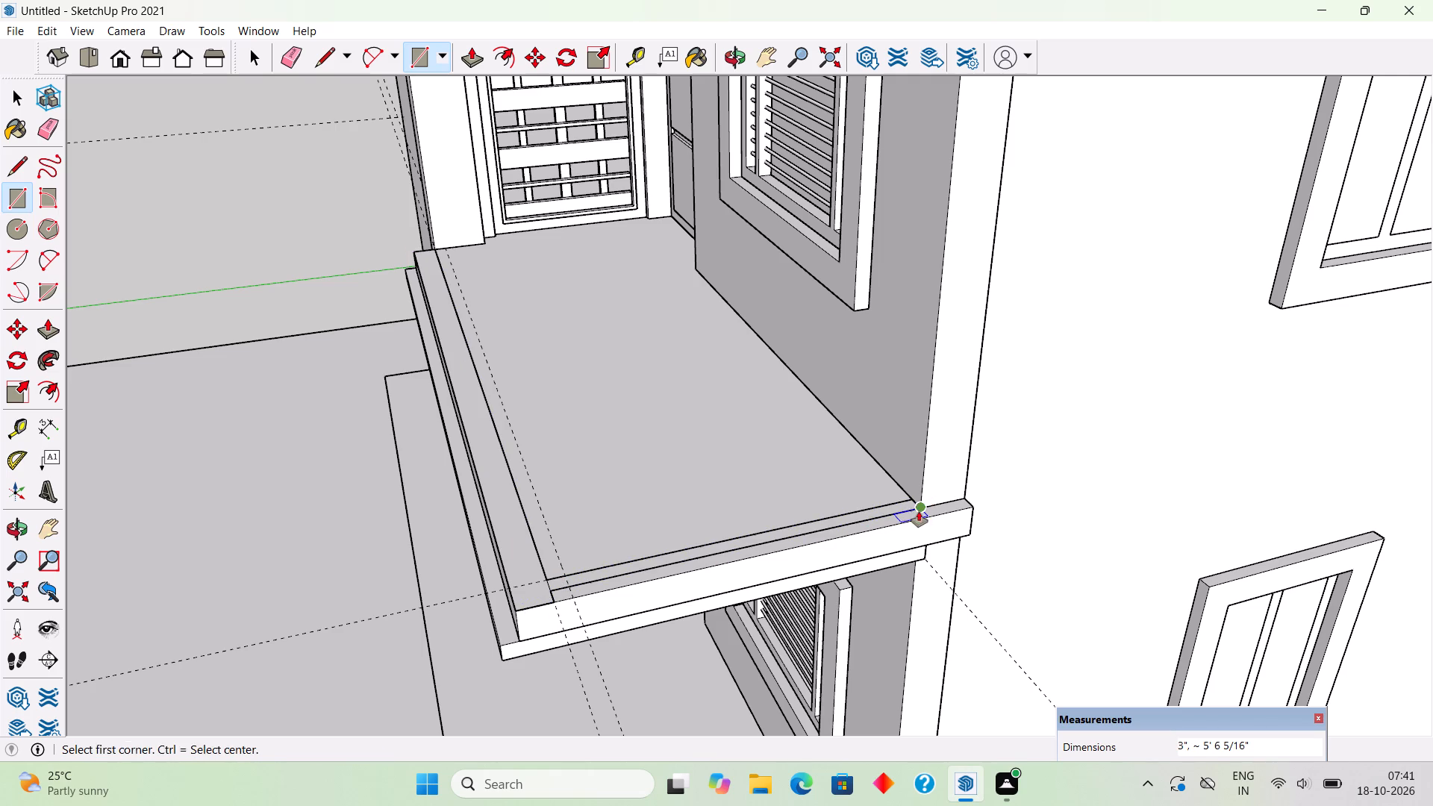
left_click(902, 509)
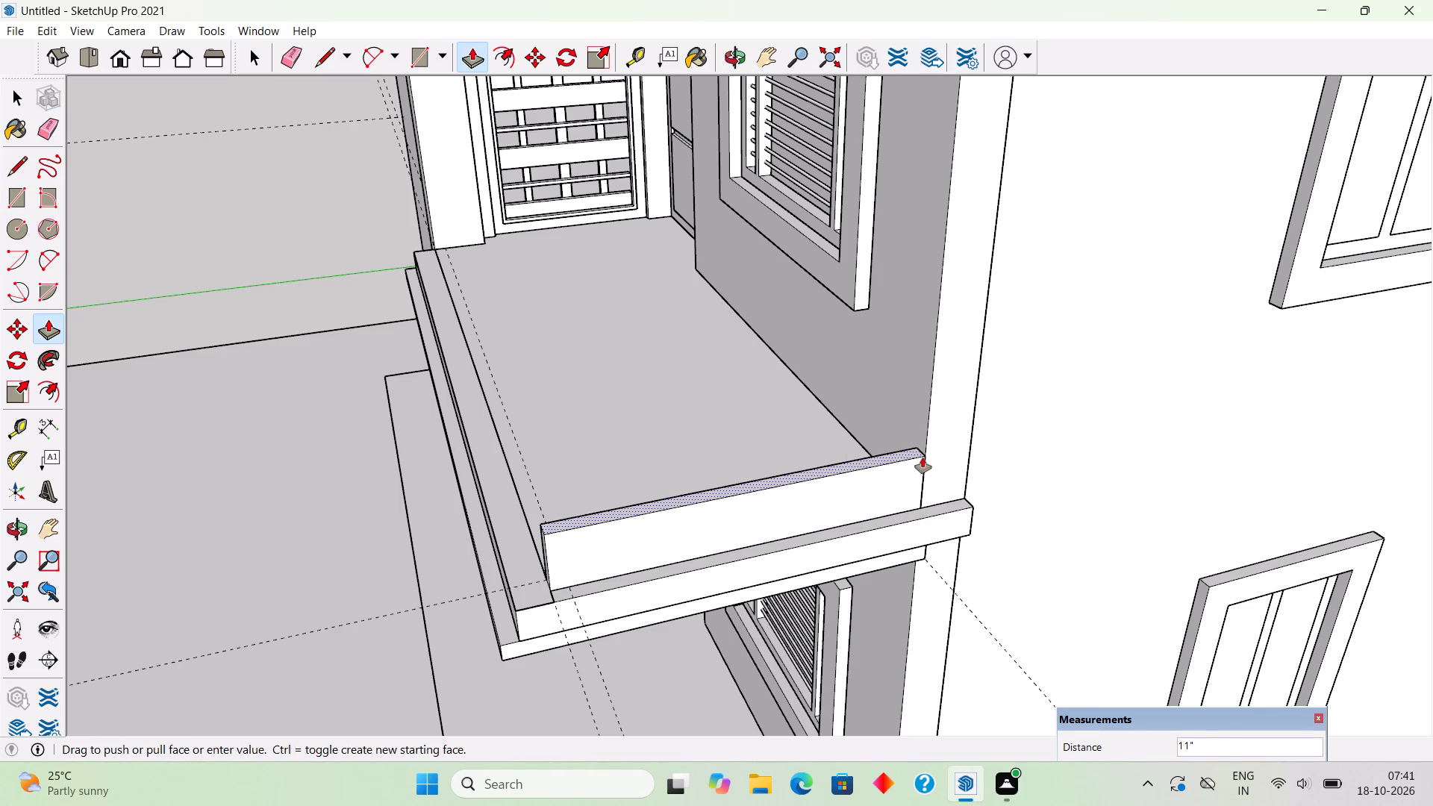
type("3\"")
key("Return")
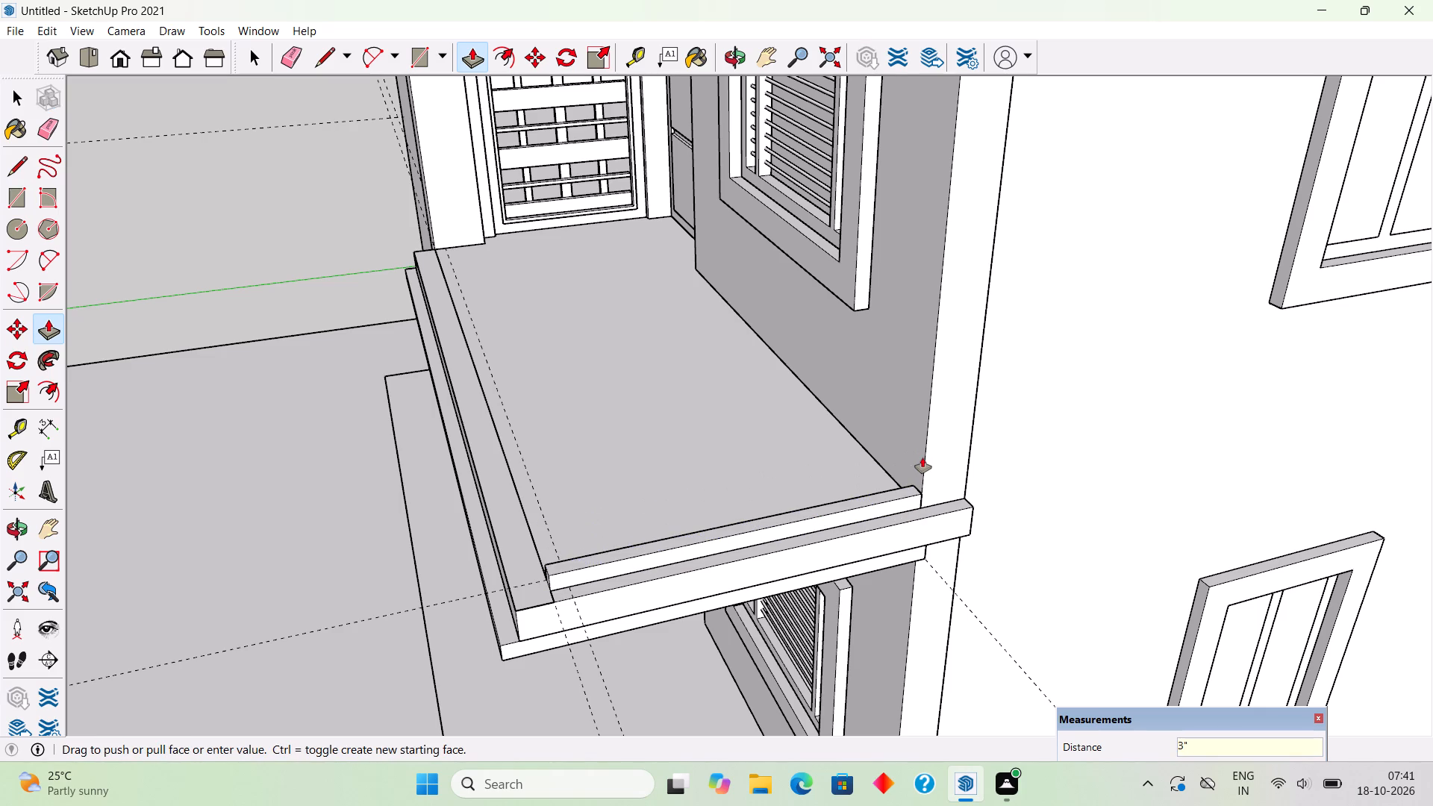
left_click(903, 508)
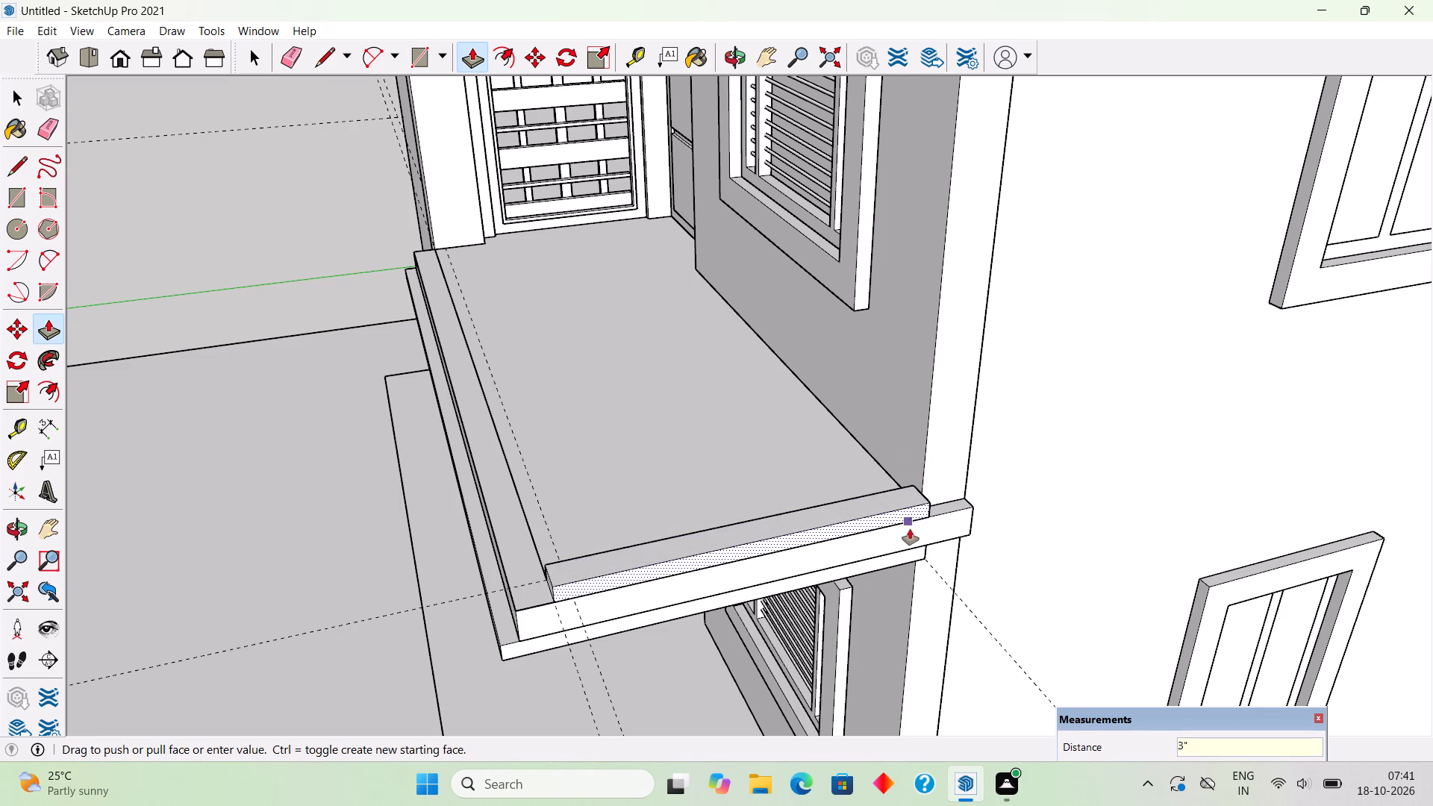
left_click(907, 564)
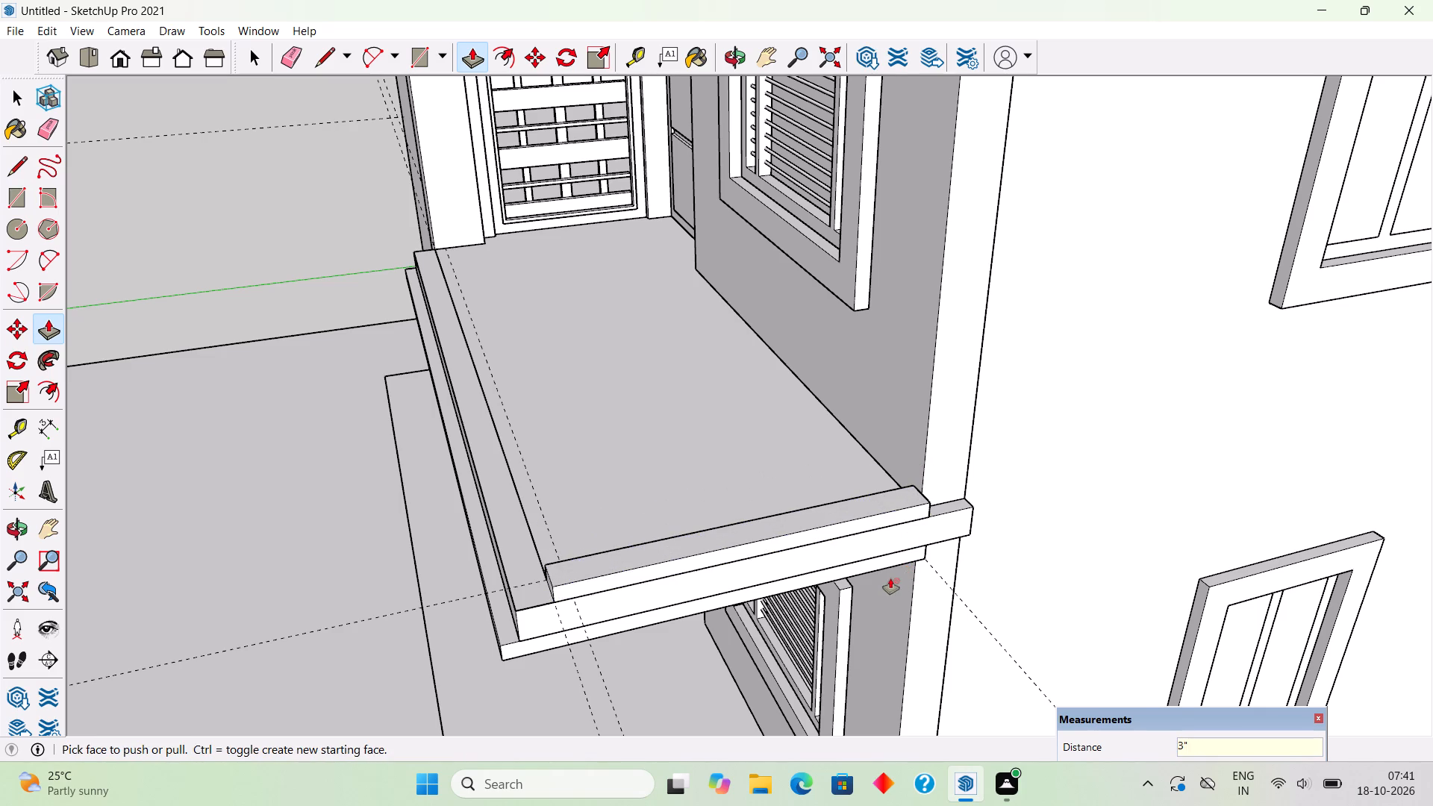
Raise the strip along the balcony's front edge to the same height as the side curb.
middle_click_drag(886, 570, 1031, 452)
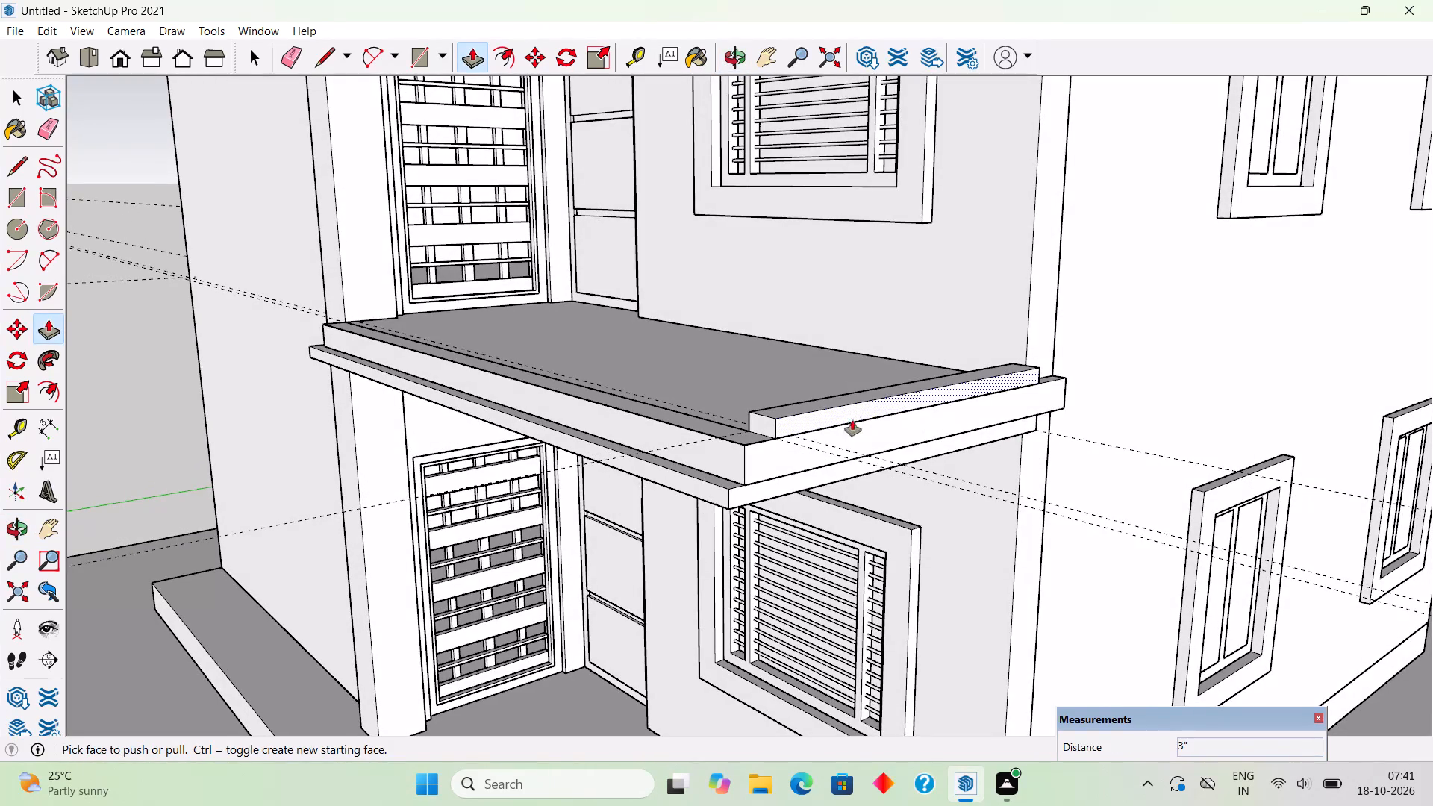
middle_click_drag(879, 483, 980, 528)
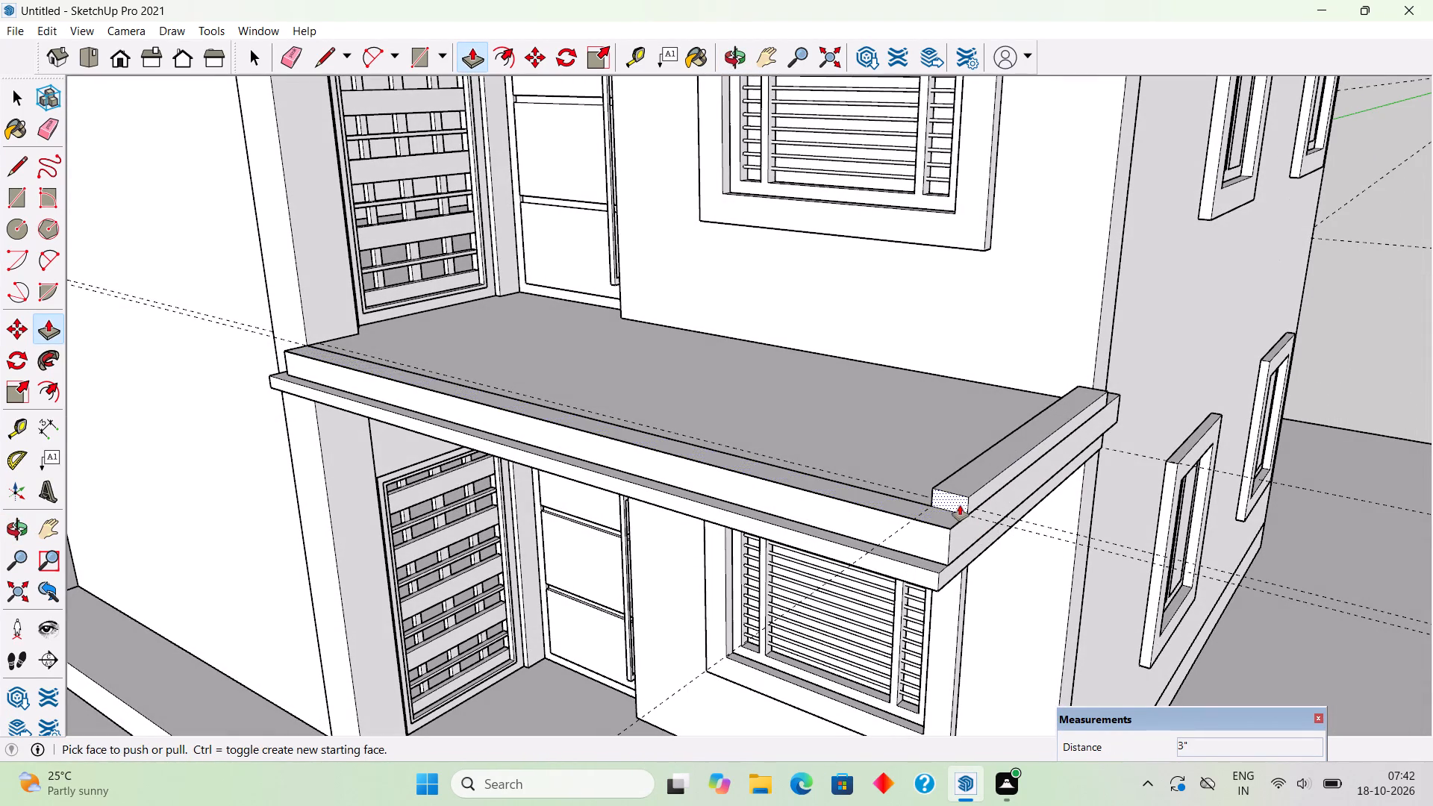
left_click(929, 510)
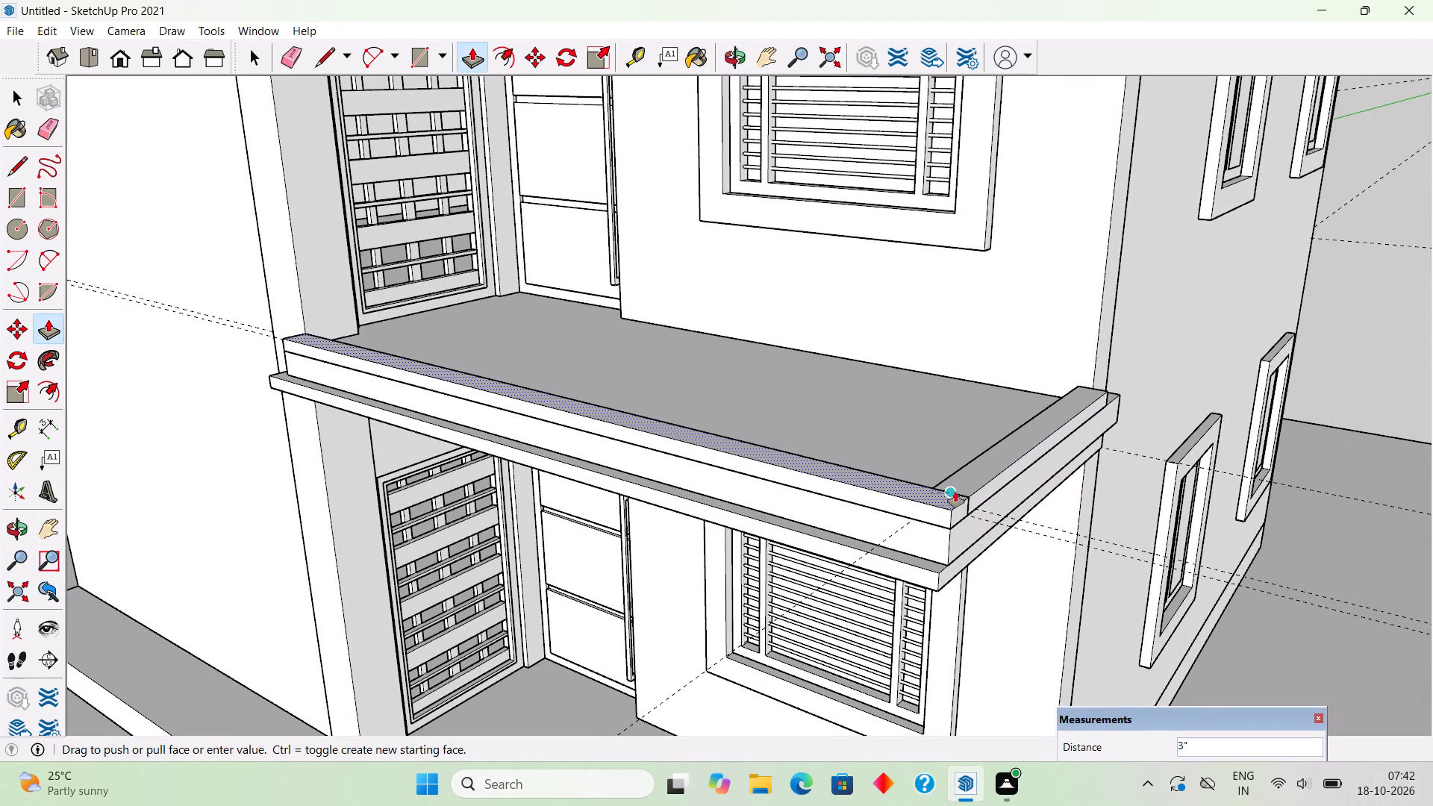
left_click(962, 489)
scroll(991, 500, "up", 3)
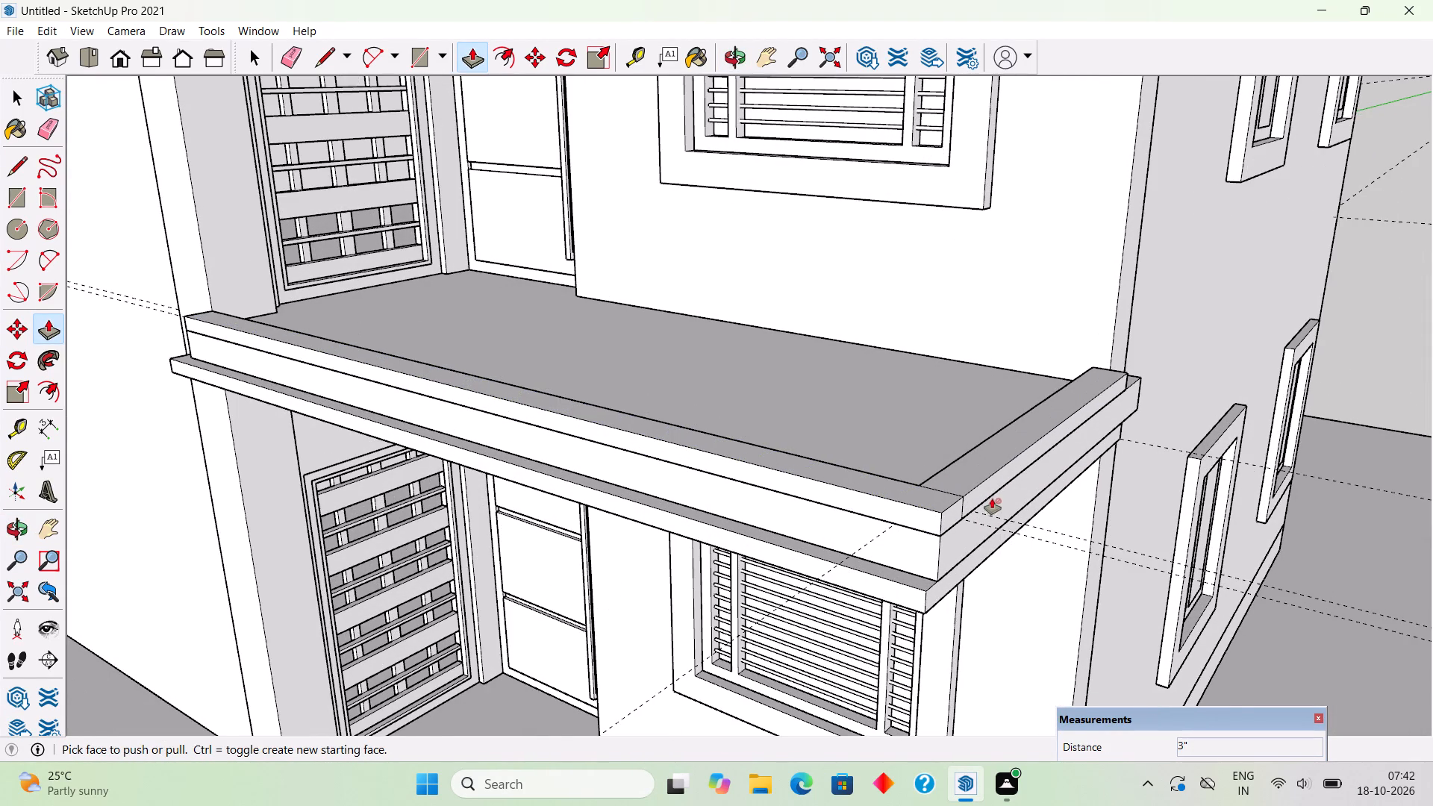
Select all geometry connected to the balcony curb and examine how it joins the slab and front pillar.
middle_click_drag(983, 499, 537, 503)
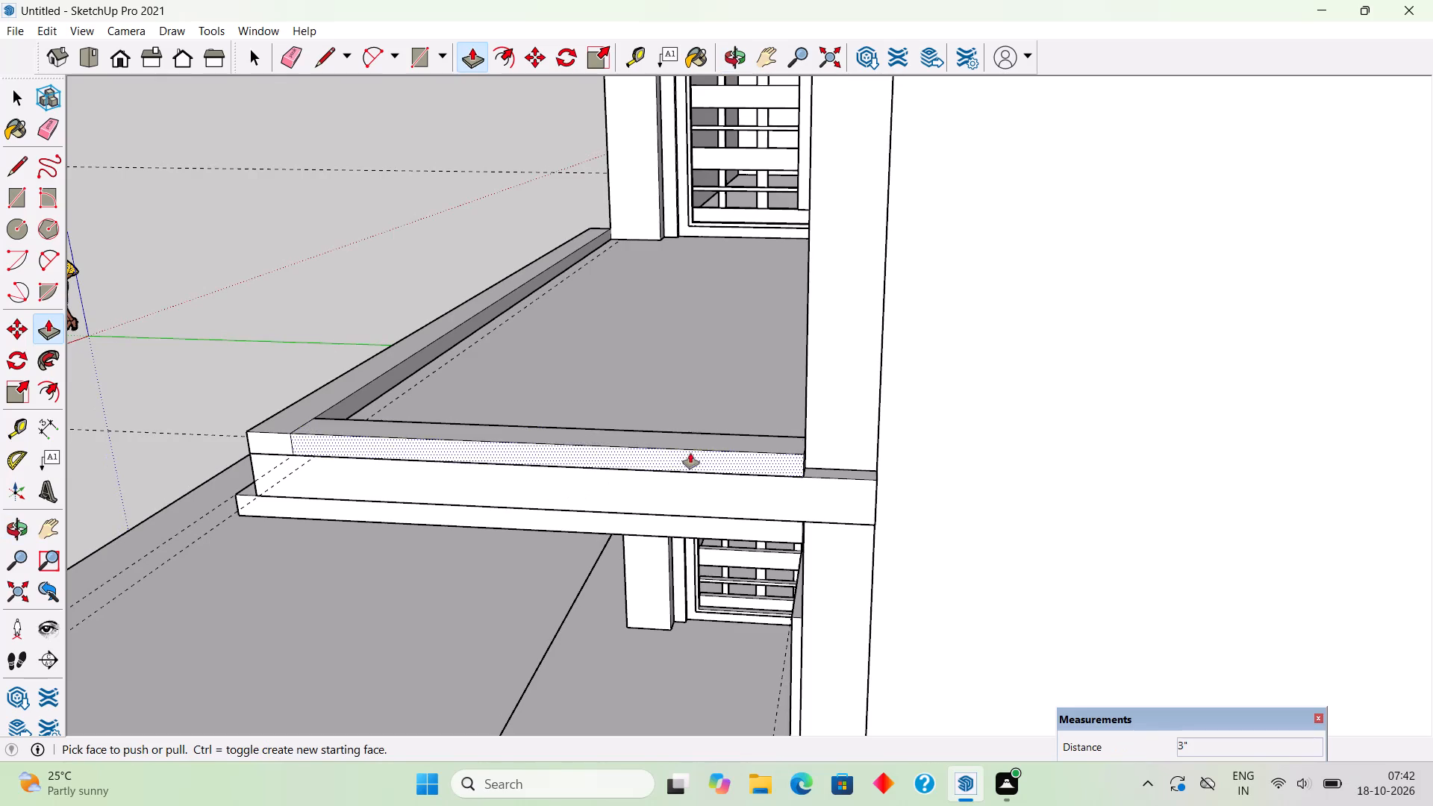
key("space")
triple_click(646, 462)
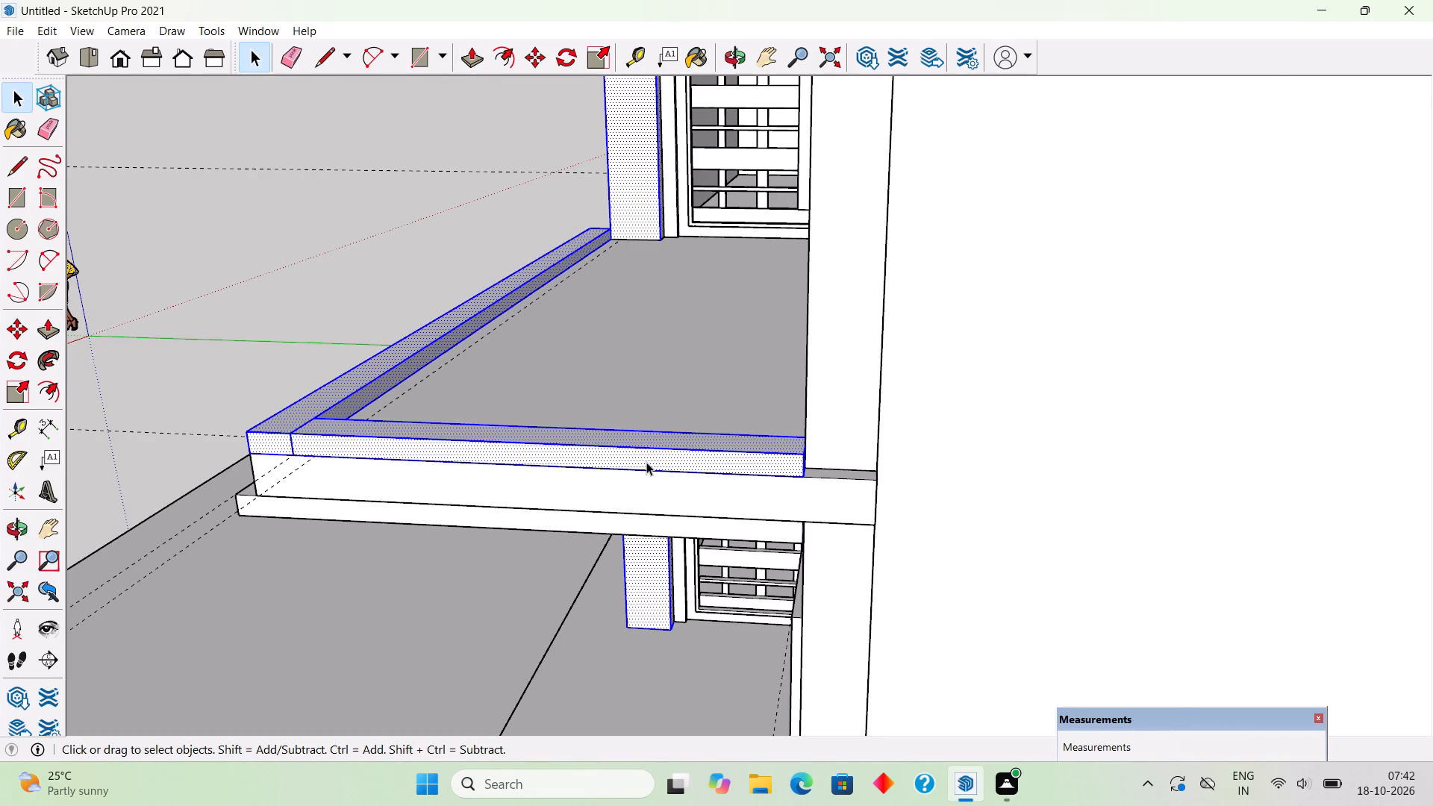
scroll(646, 462, "down", 3)
middle_click_drag(668, 466, 1201, 438)
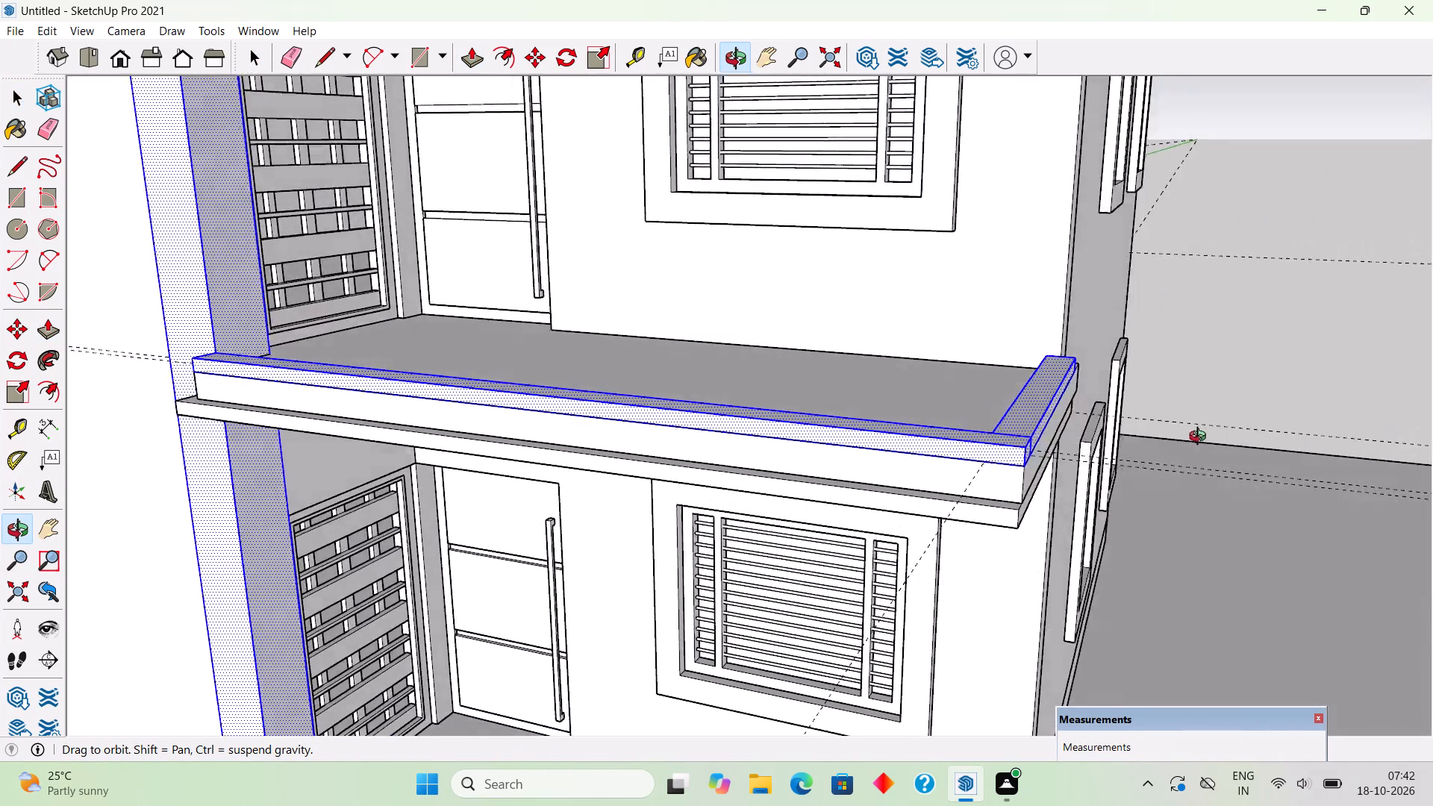
middle_click_drag(1201, 438, 1053, 441)
middle_click_drag(688, 502, 818, 393)
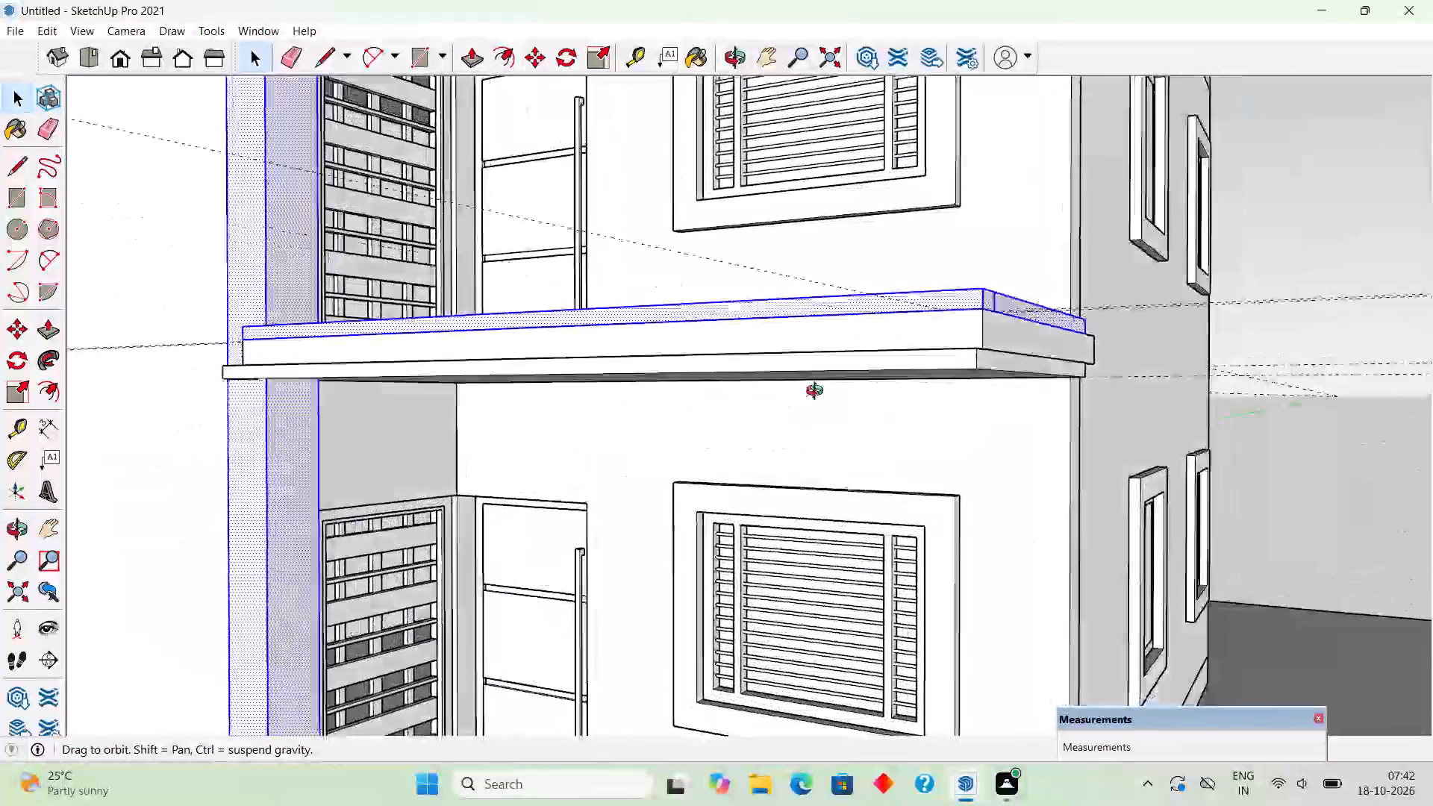
middle_click_drag(818, 393, 920, 377)
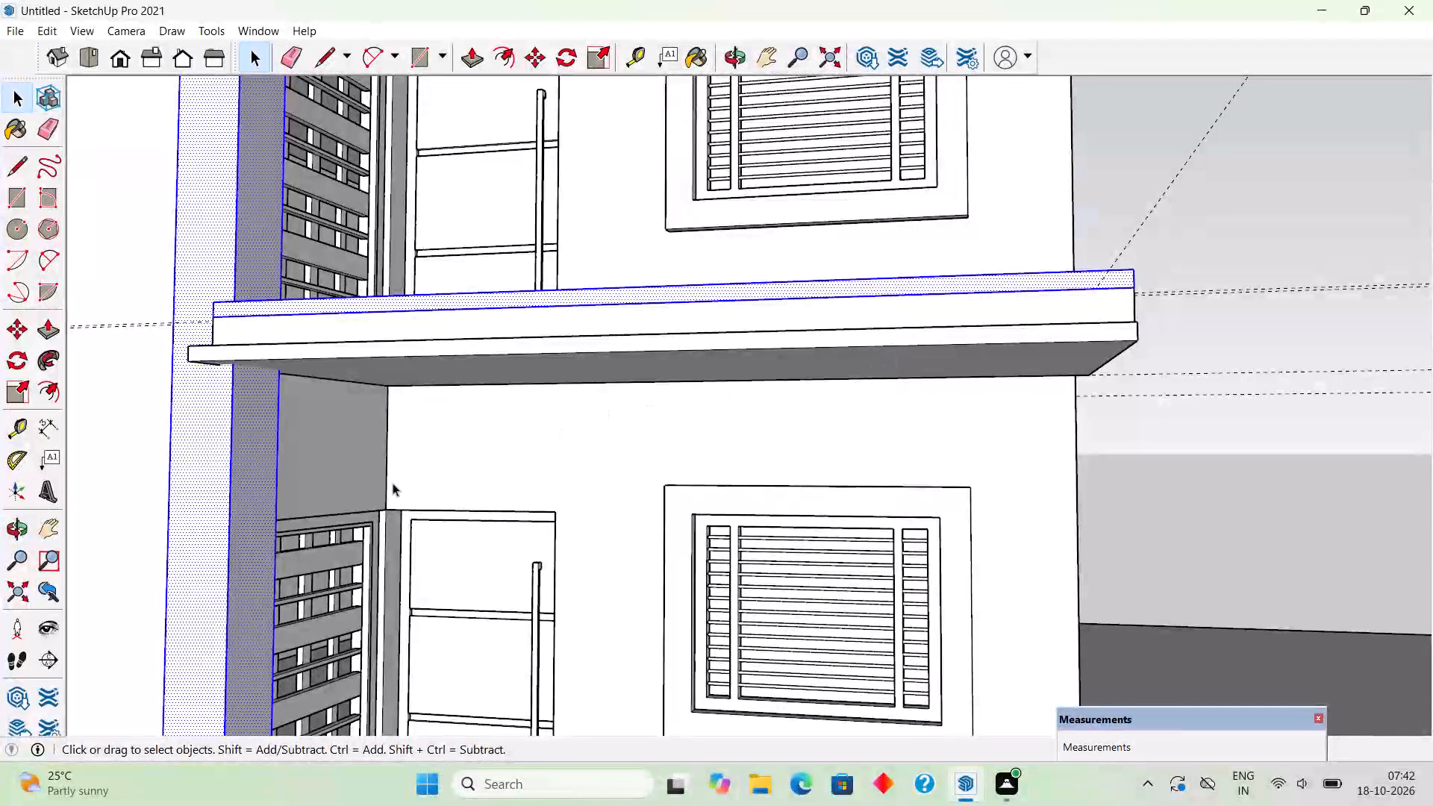
scroll(366, 483, "down", 4)
middle_click_drag(410, 423, 561, 515)
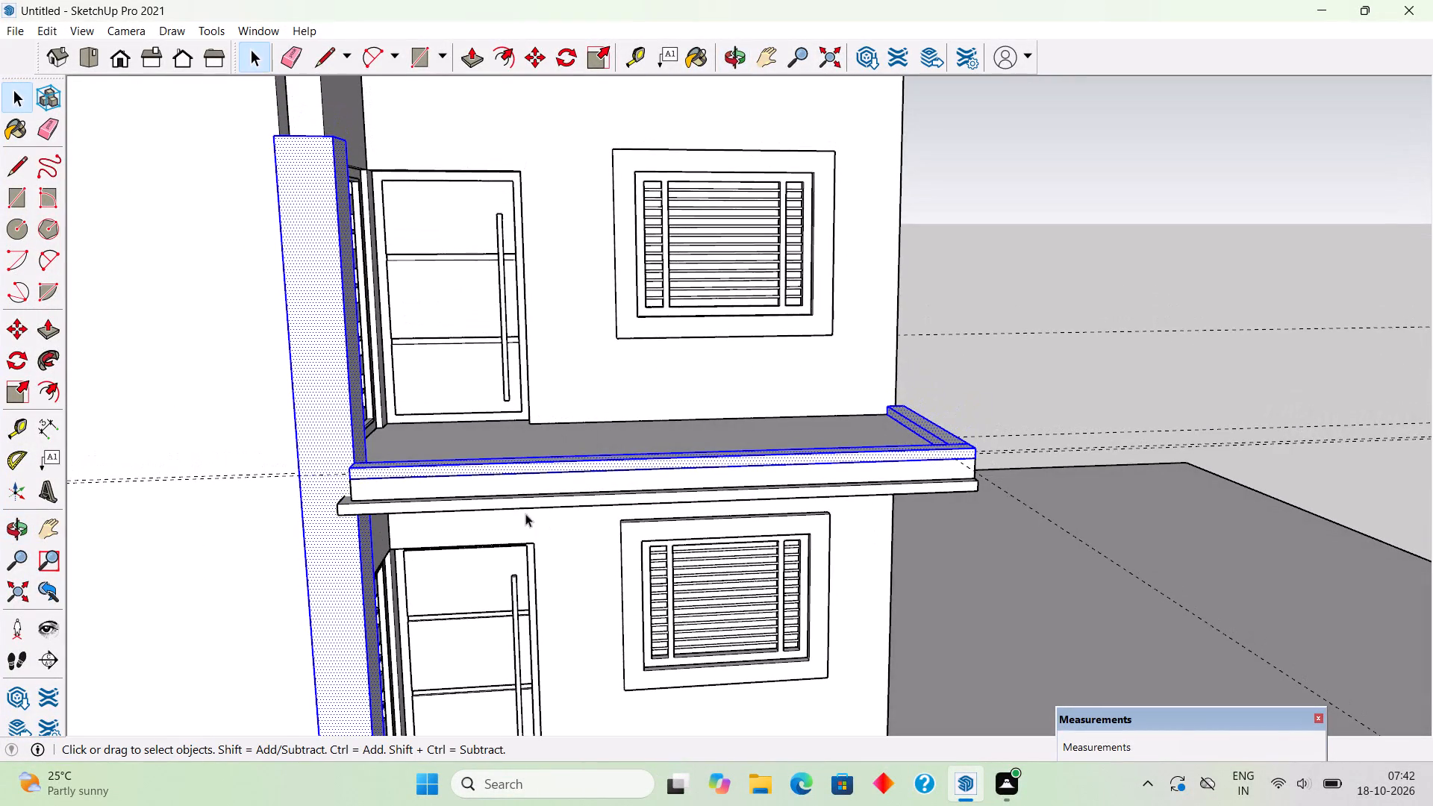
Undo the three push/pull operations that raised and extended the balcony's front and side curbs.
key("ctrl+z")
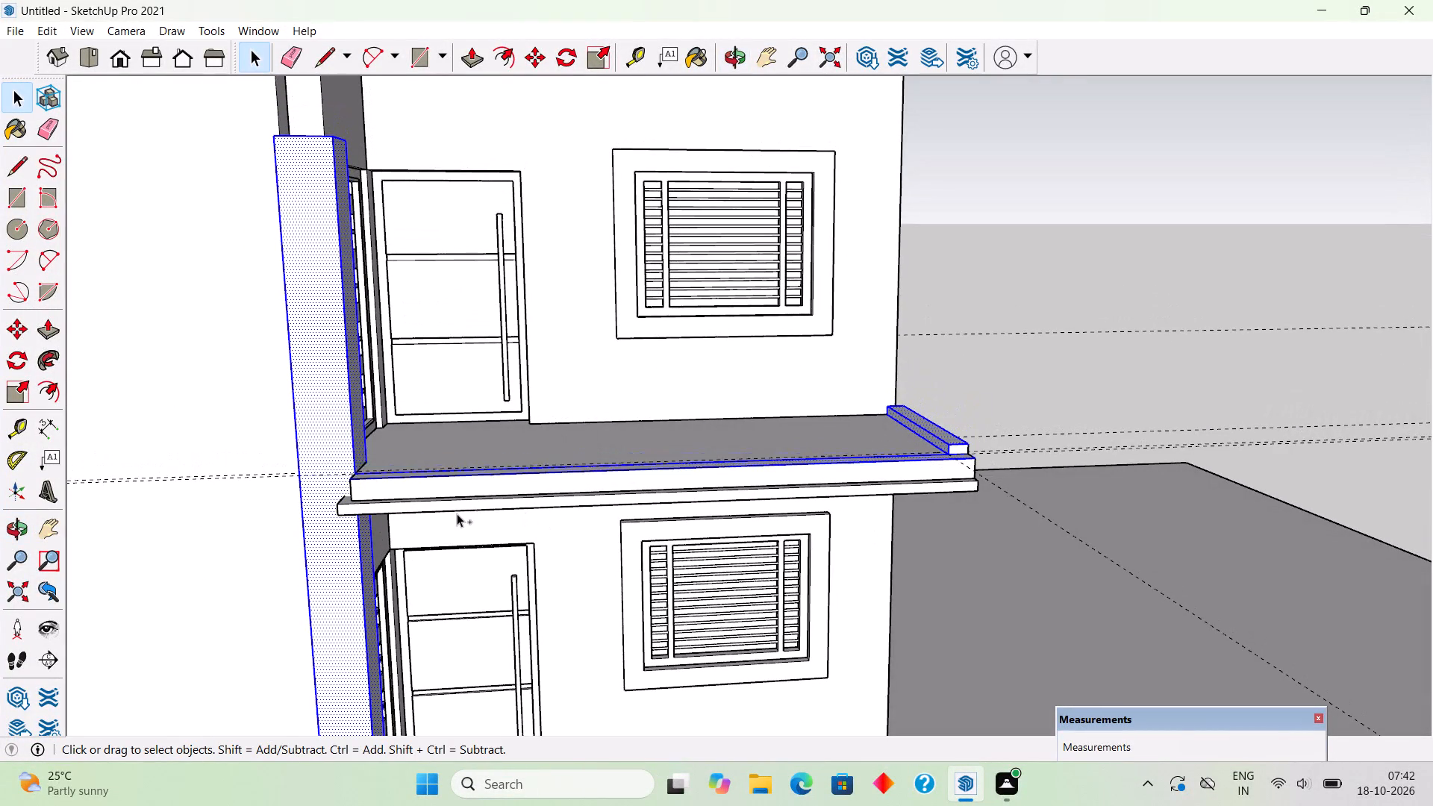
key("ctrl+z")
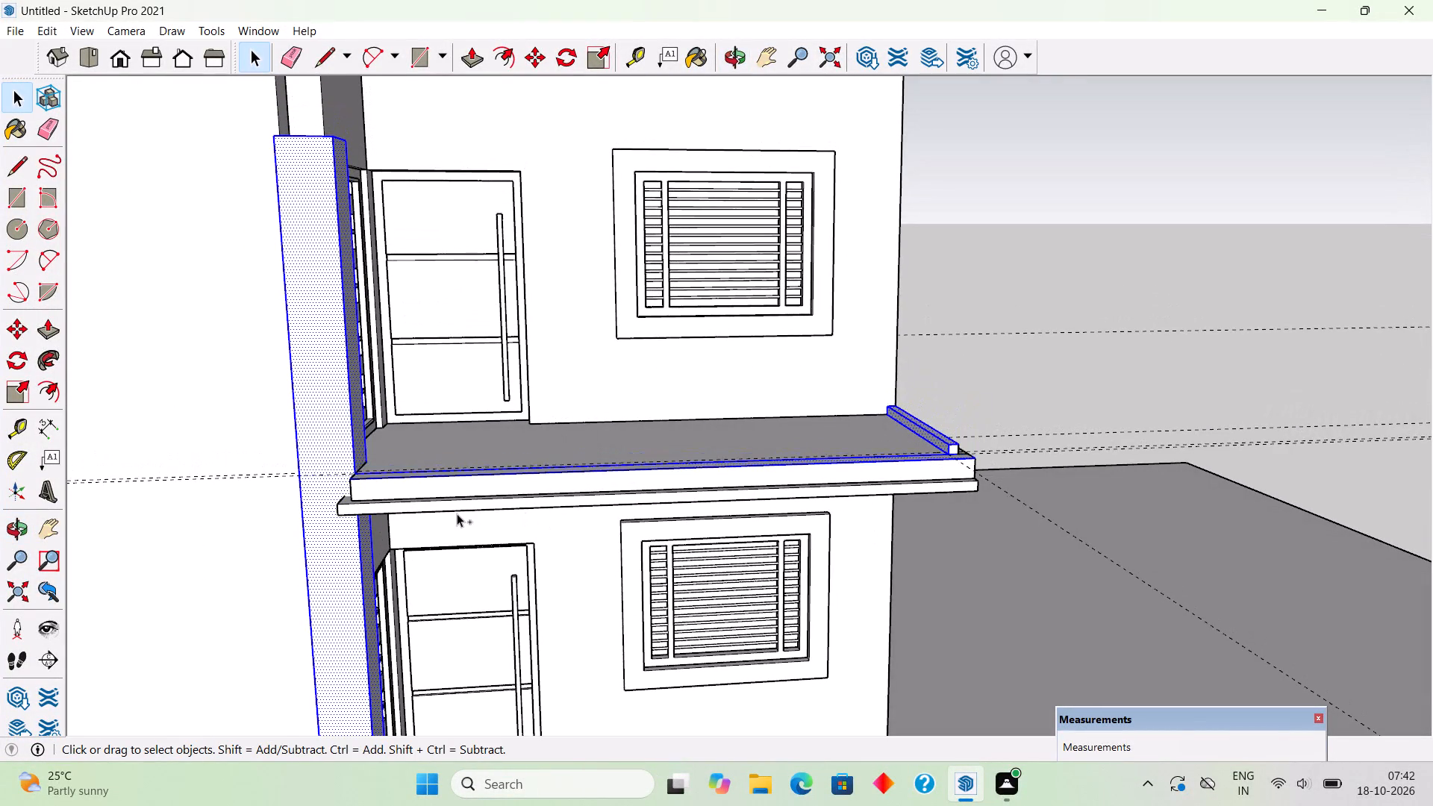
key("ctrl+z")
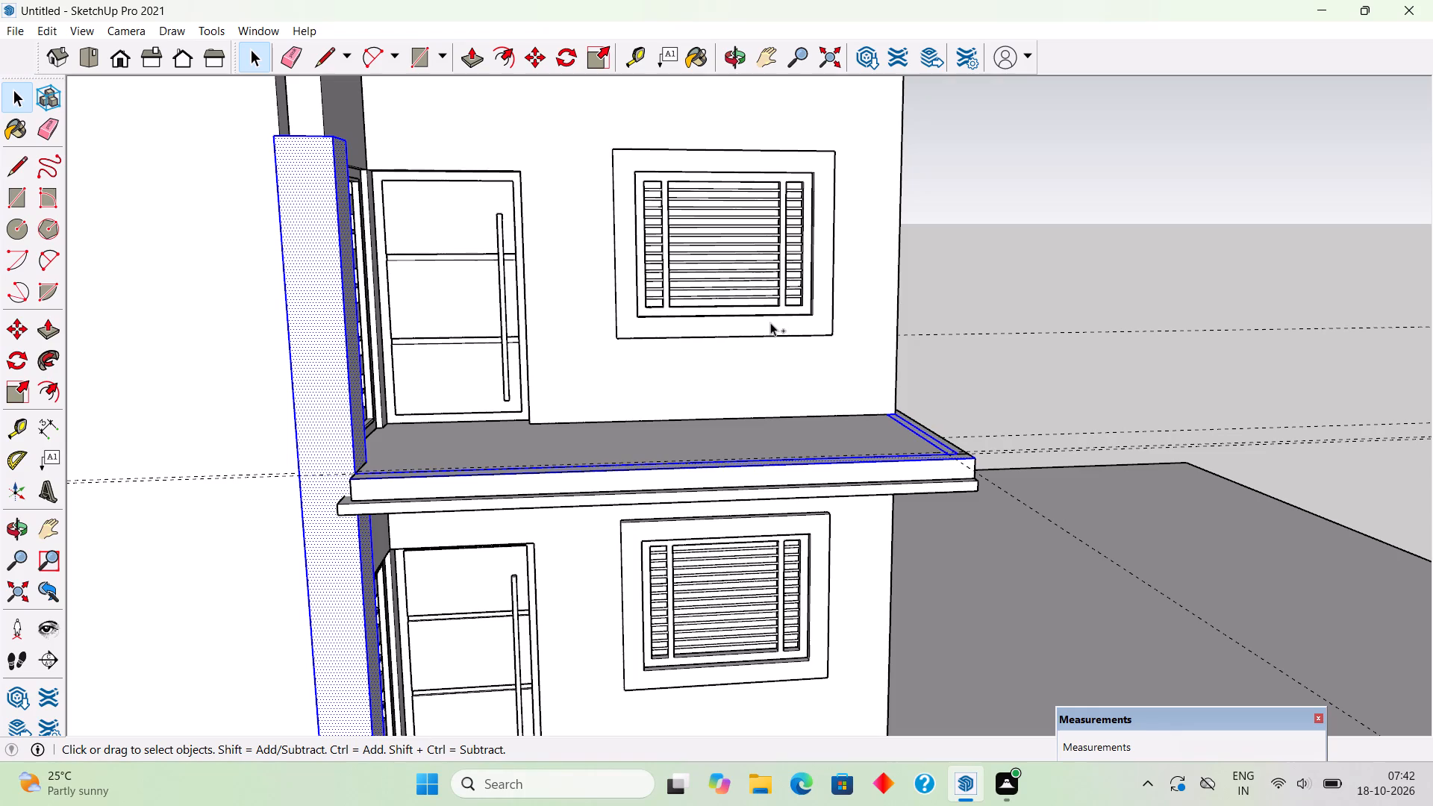
Undo the two curb strips drawn on the balcony slab's front and side edges.
key("ctrl+z")
key("ctrl+z")
key("space")
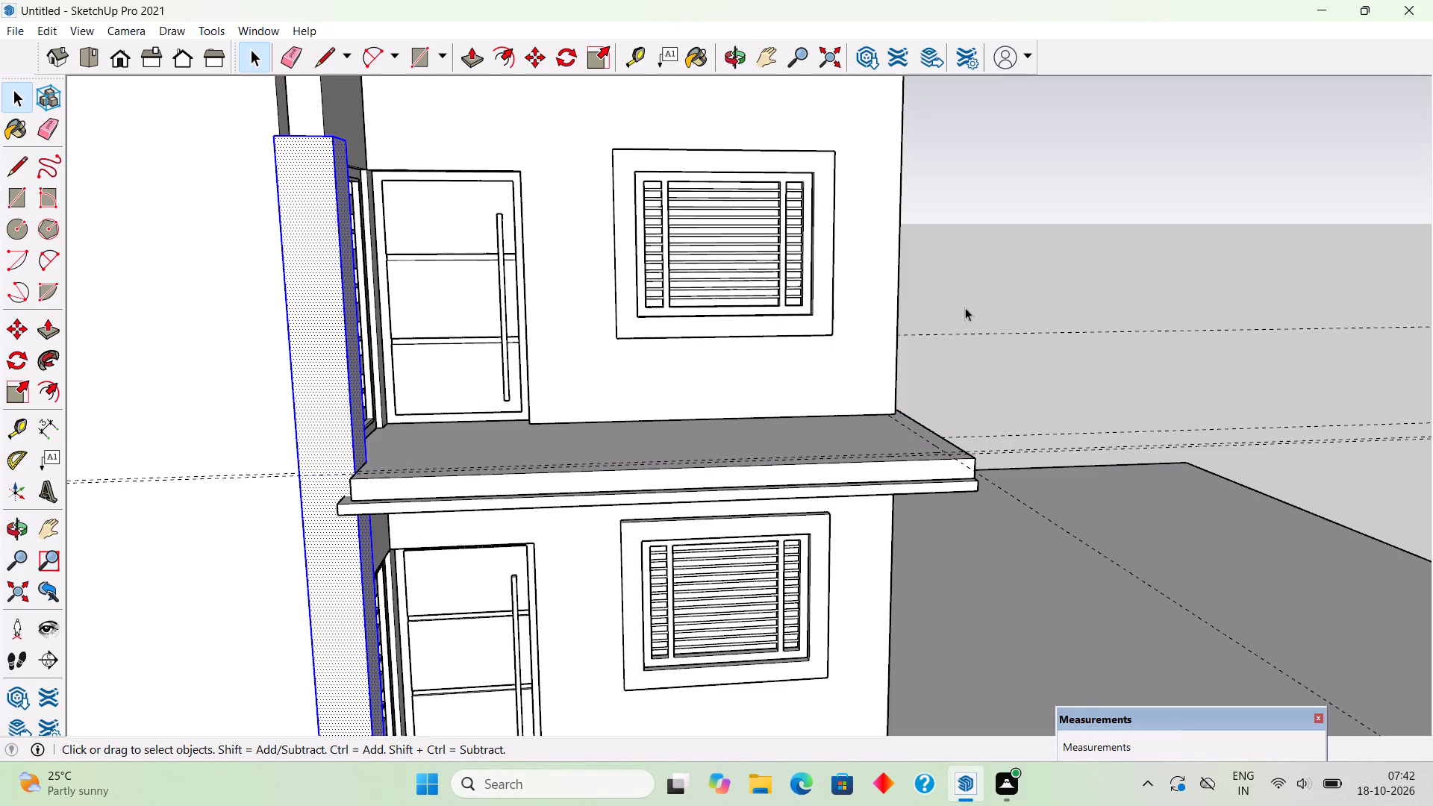
Make a group from all connected geometry of the tall front pillar beside the balcony.
left_click(965, 307)
double_click(353, 387)
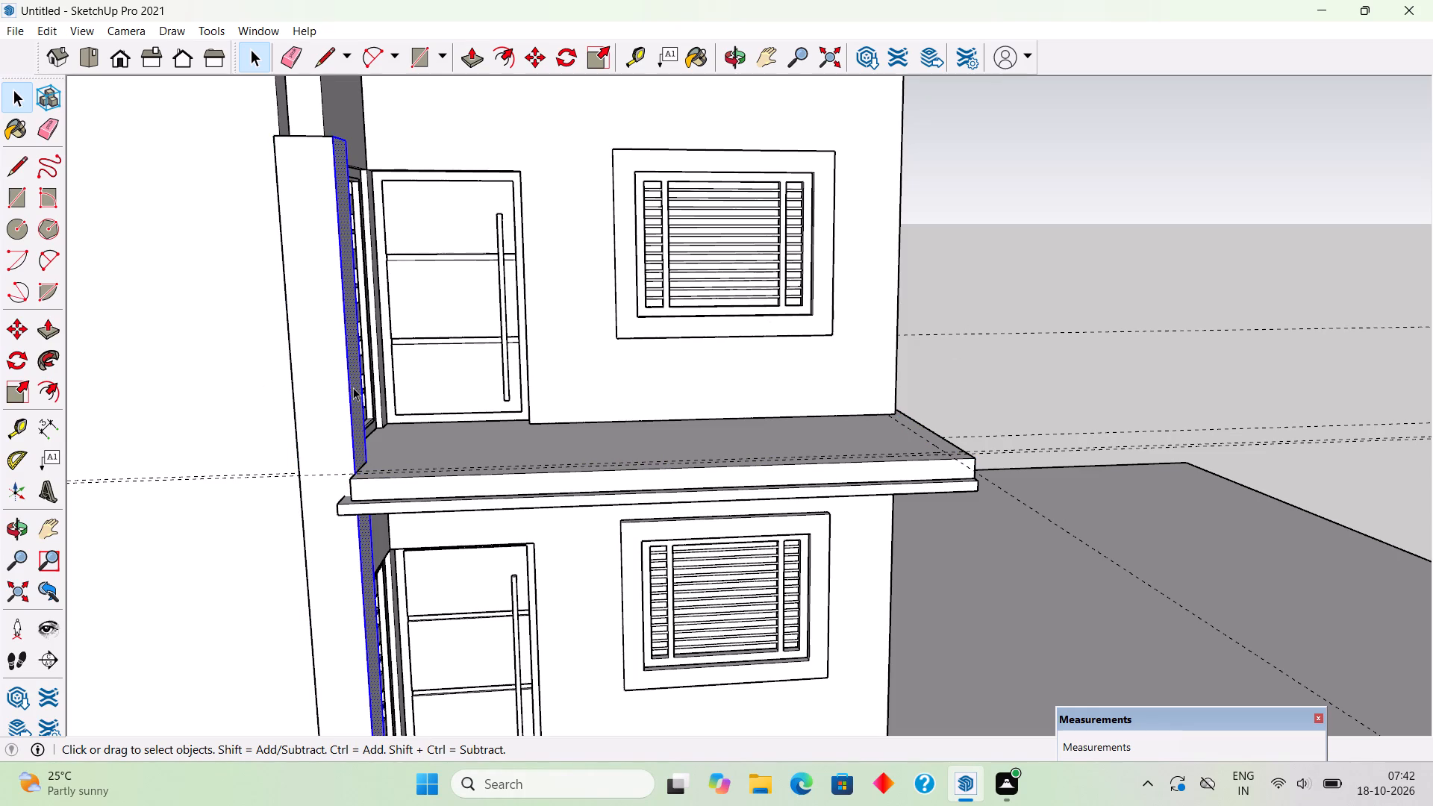
left_click(353, 387)
right_click(353, 387)
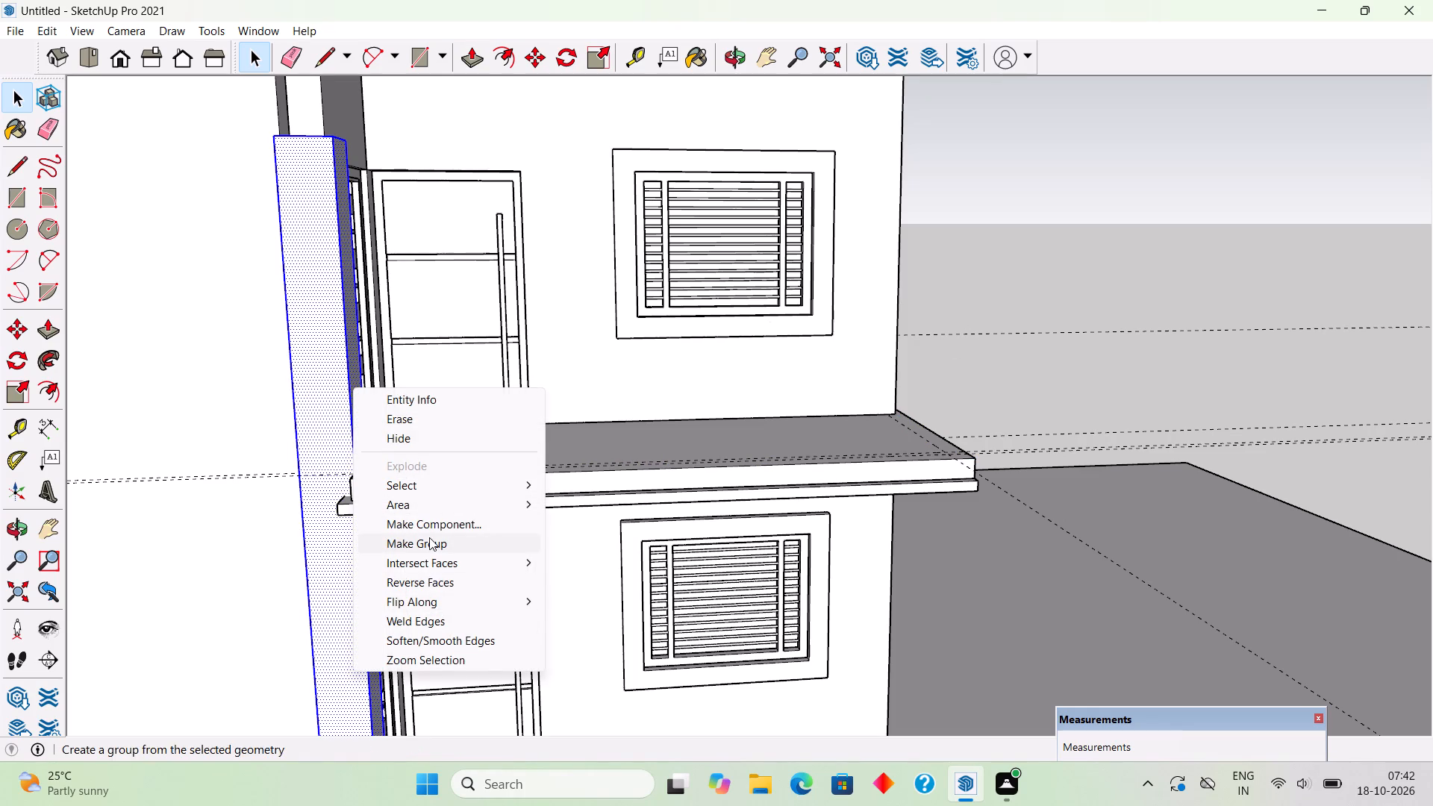
left_click(429, 537)
left_click(925, 264)
Draw a rectangular strip about 14' 5 5/8" by 9" along the balcony slab's front edge, starting at the grouped pillar.
middle_click_drag(914, 396, 898, 556)
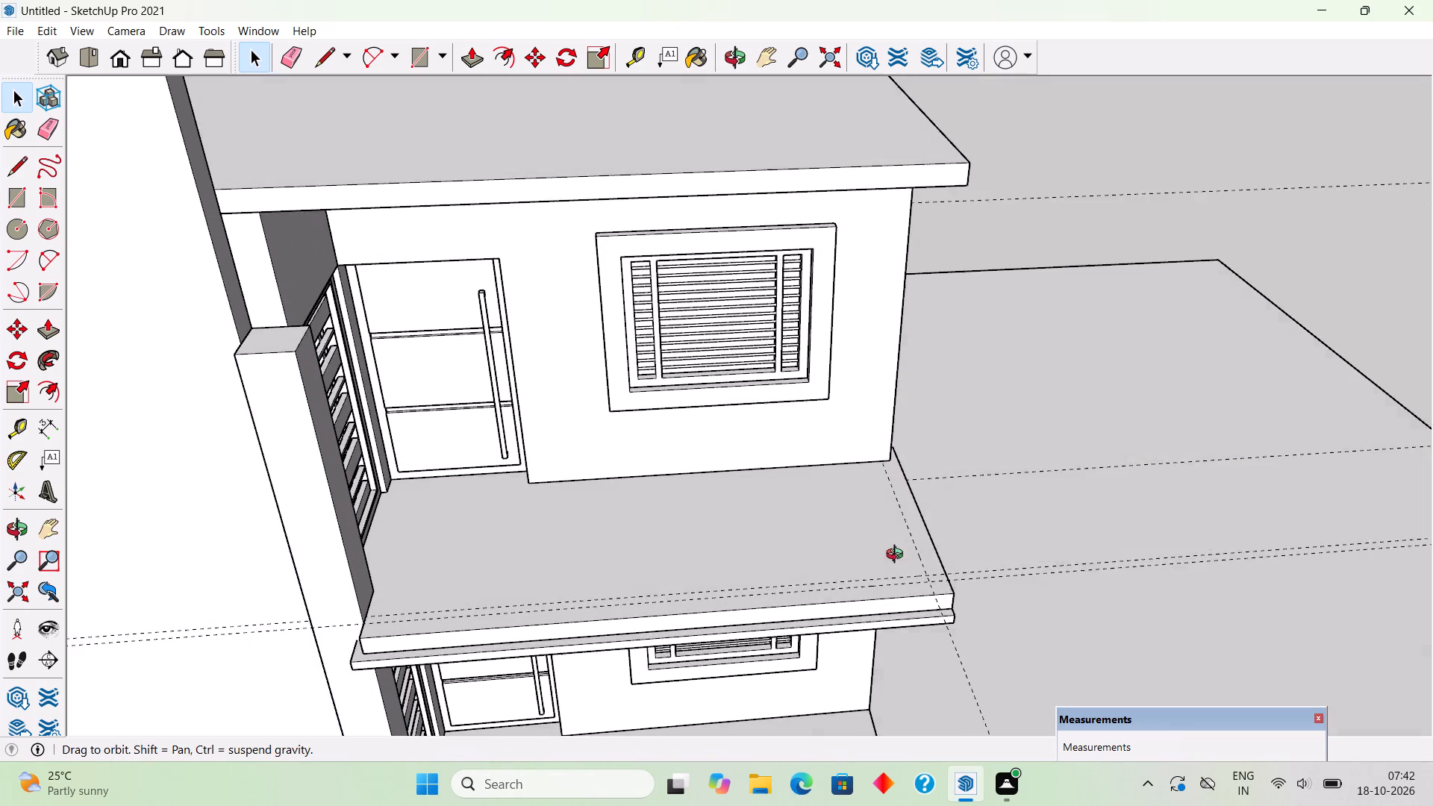
middle_click_drag(898, 556, 896, 559)
scroll(545, 622, "up", 4)
key("r")
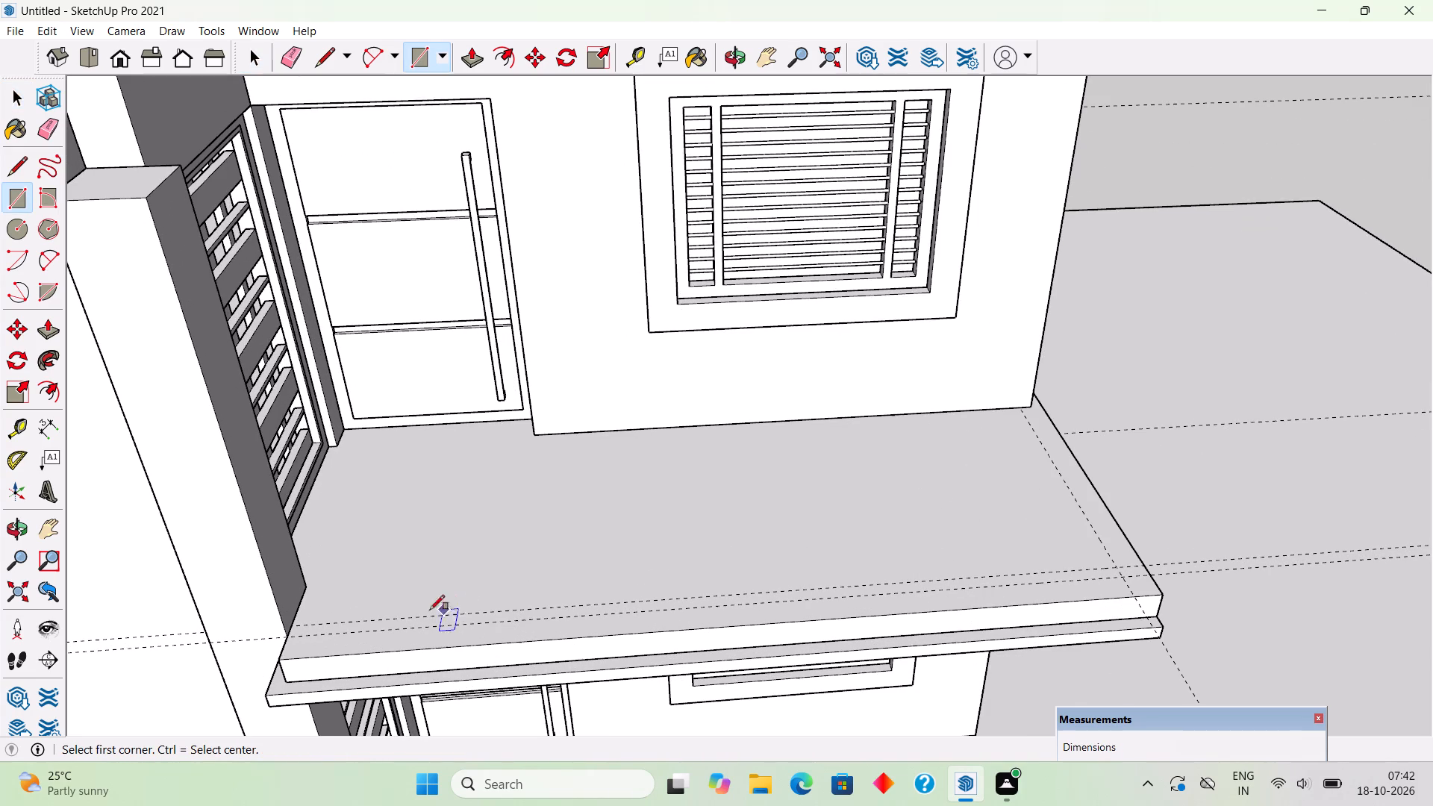
left_click(285, 637)
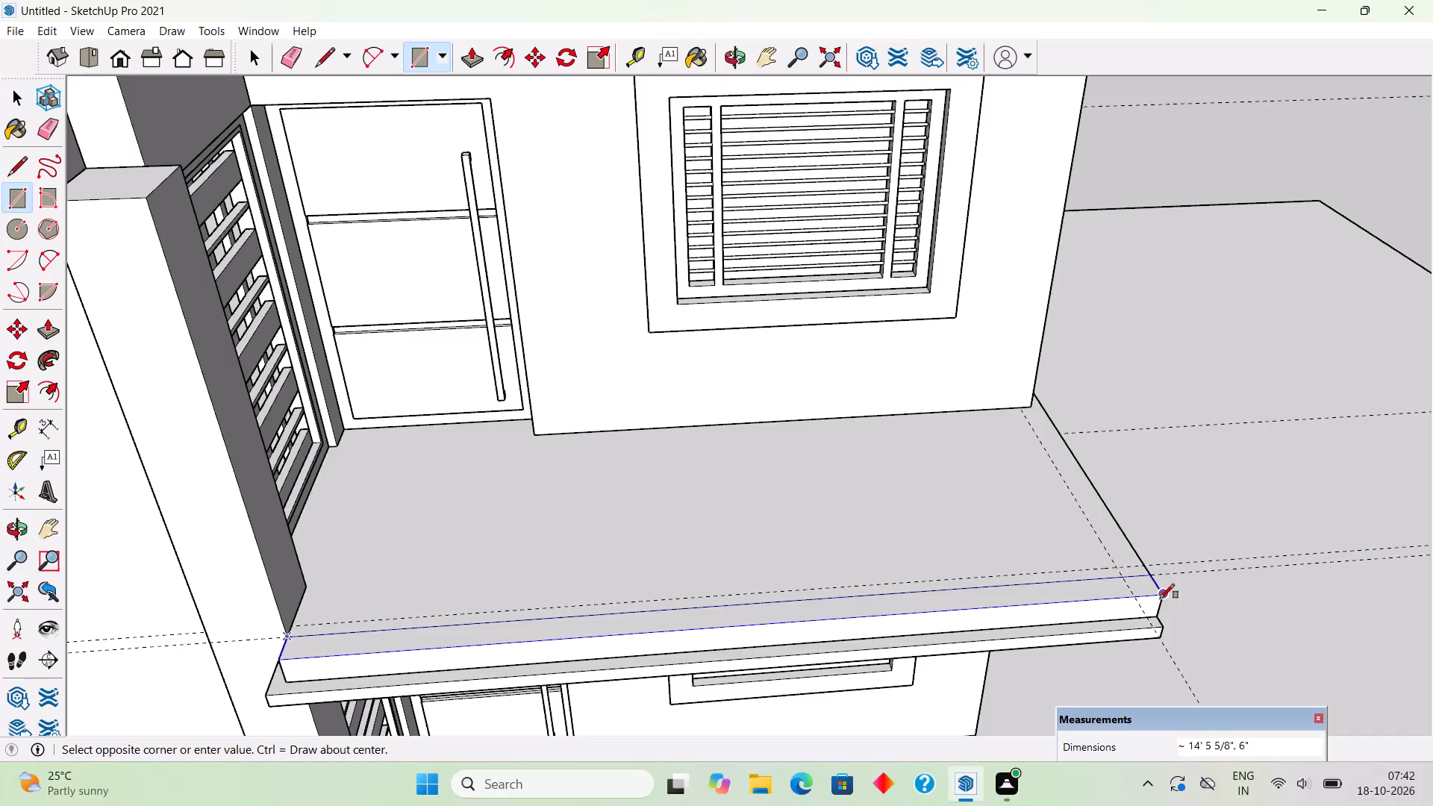
key("r")
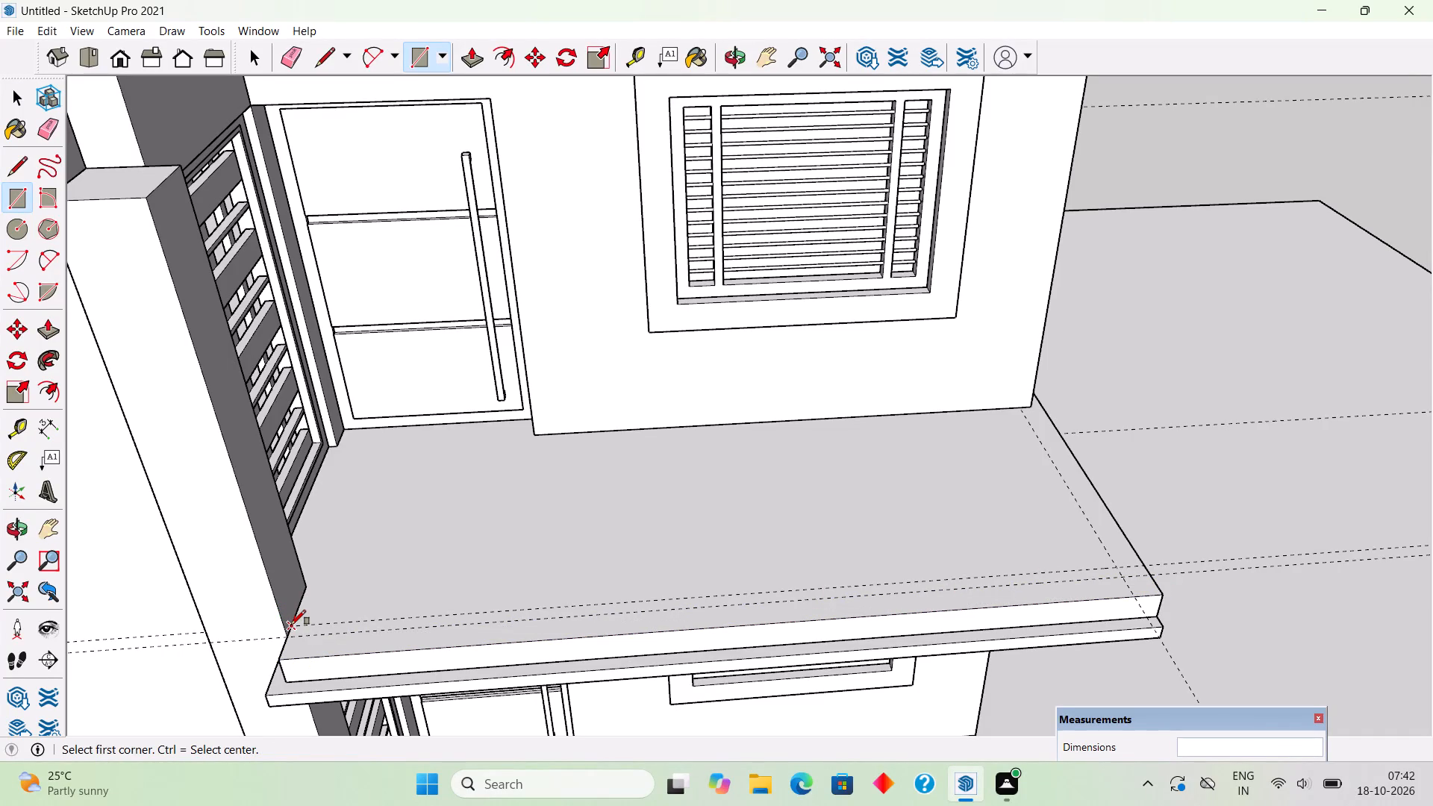
left_click(291, 625)
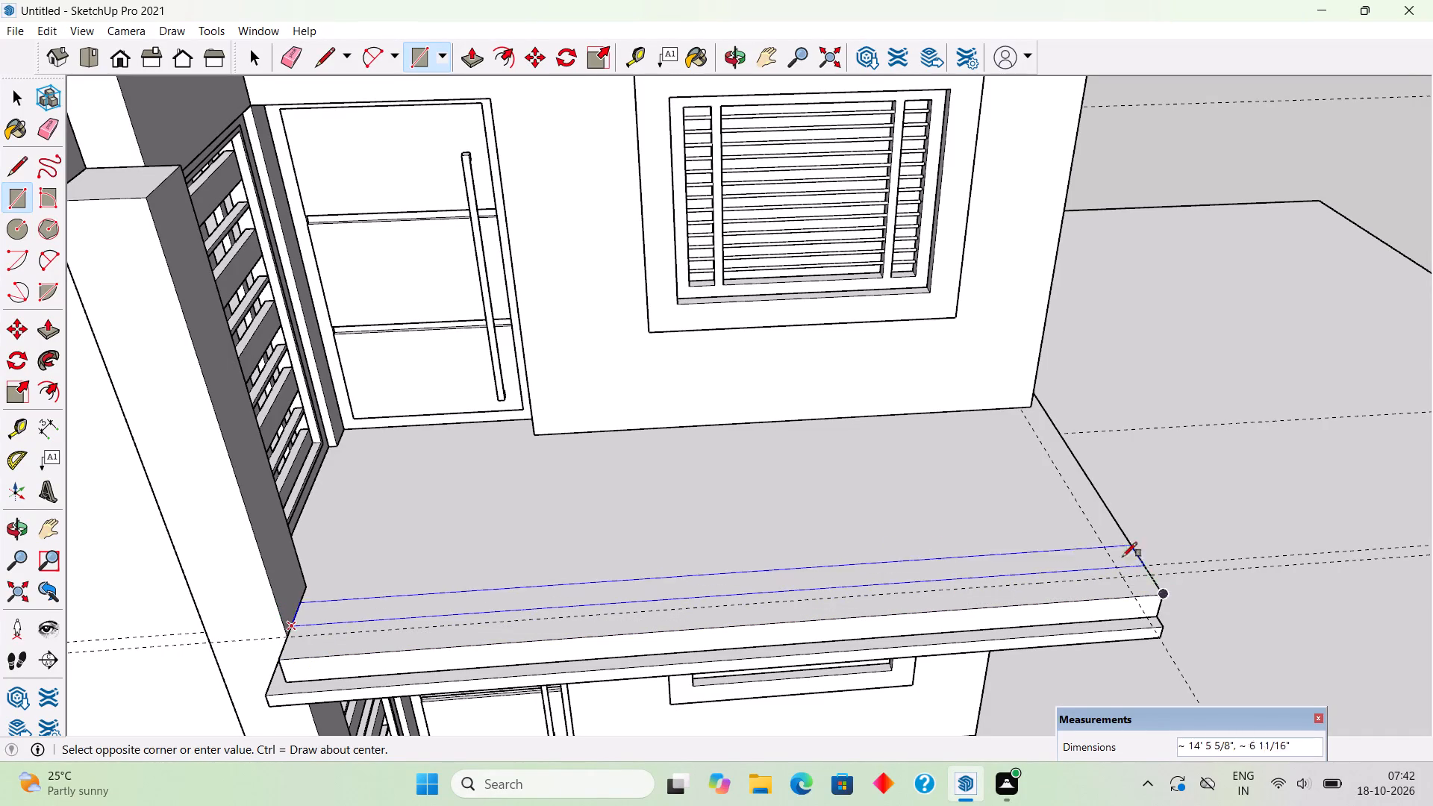
left_click(1157, 602)
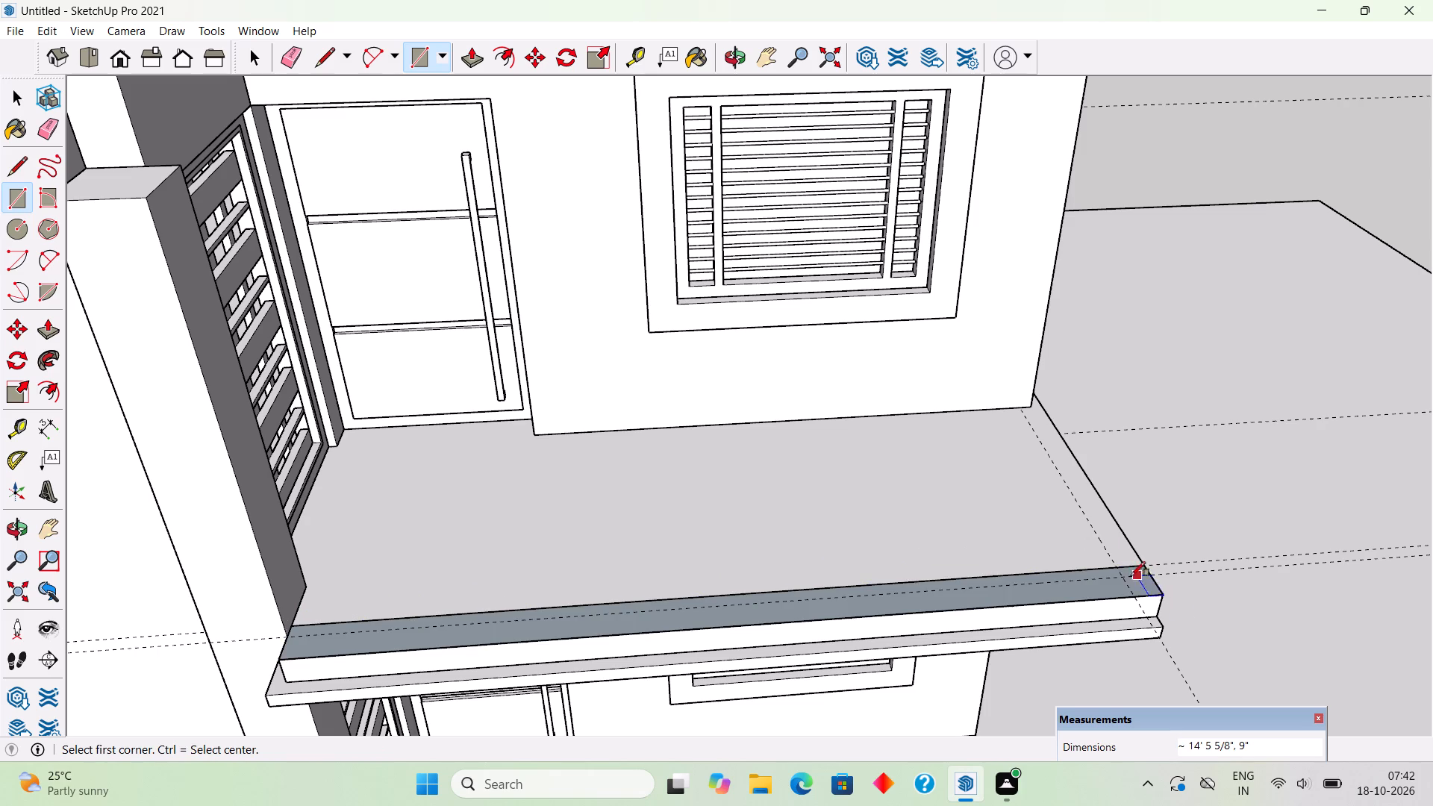
Draw a rectangular strip about 5' 3 5/16" by 6" along the slab's side edge, from the wall to the front strip.
left_click(1017, 409)
left_click(1143, 566)
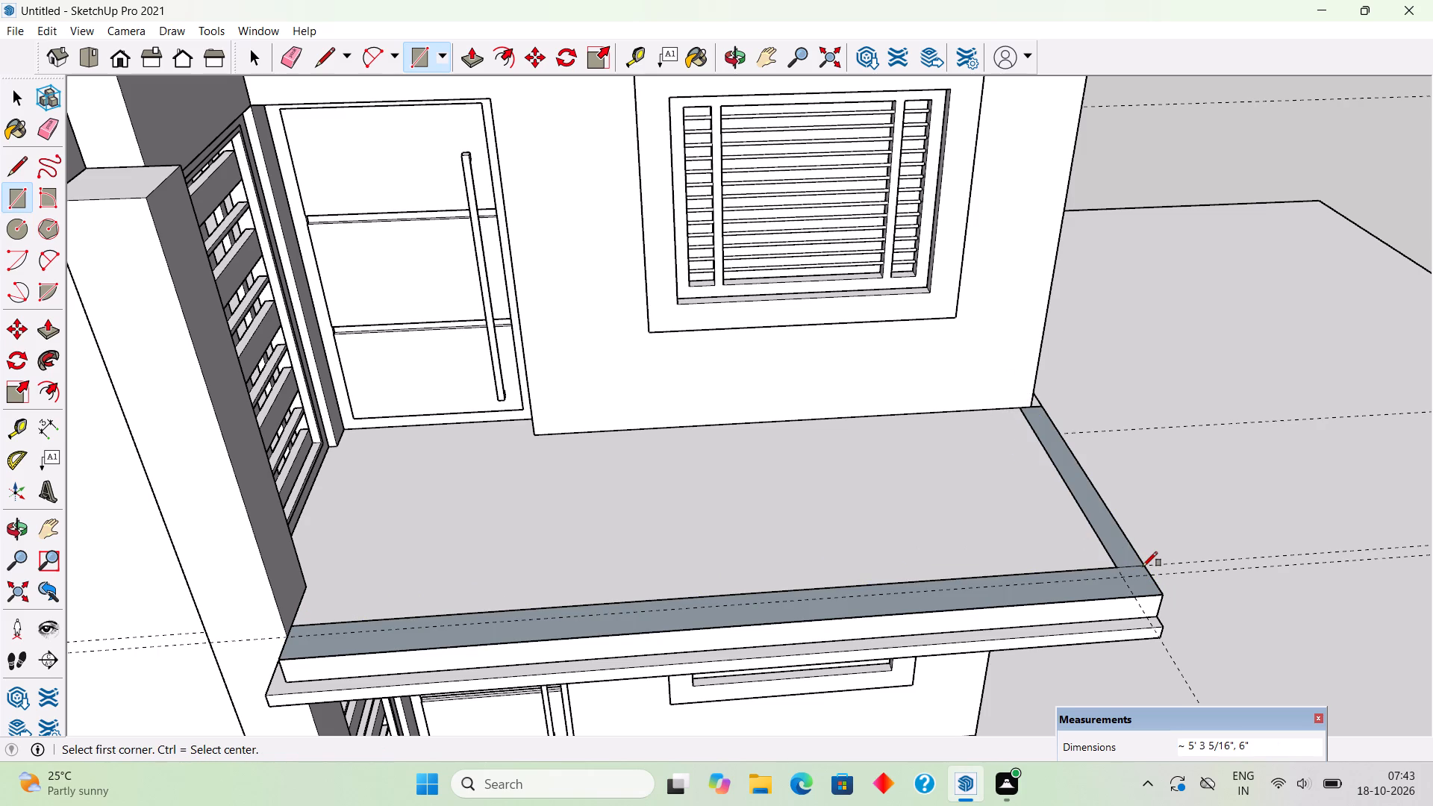
Push/Pull the balcony's front strip up 3" and raise the side strip by the same height.
key("p")
left_click(1101, 581)
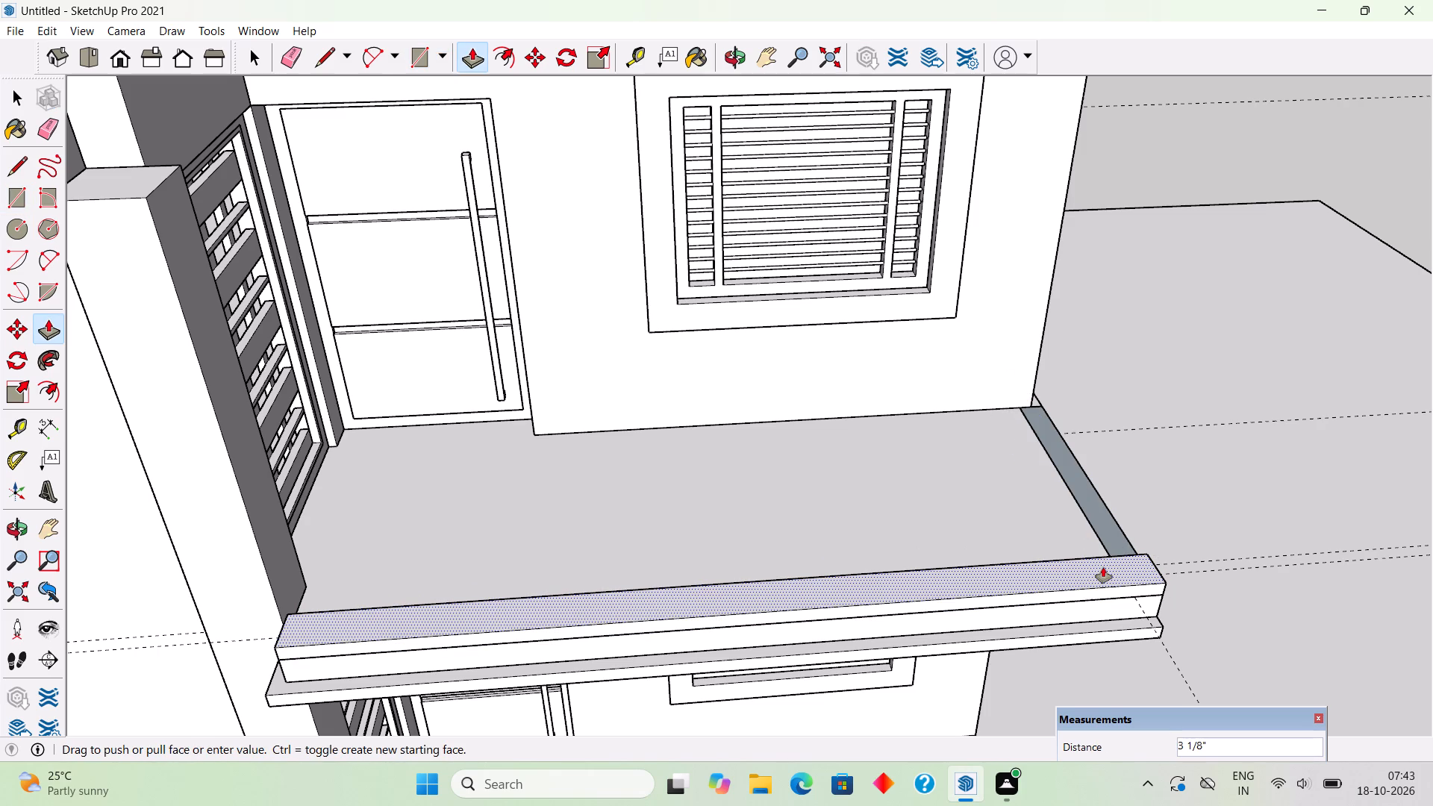
type("3\"")
key("Return")
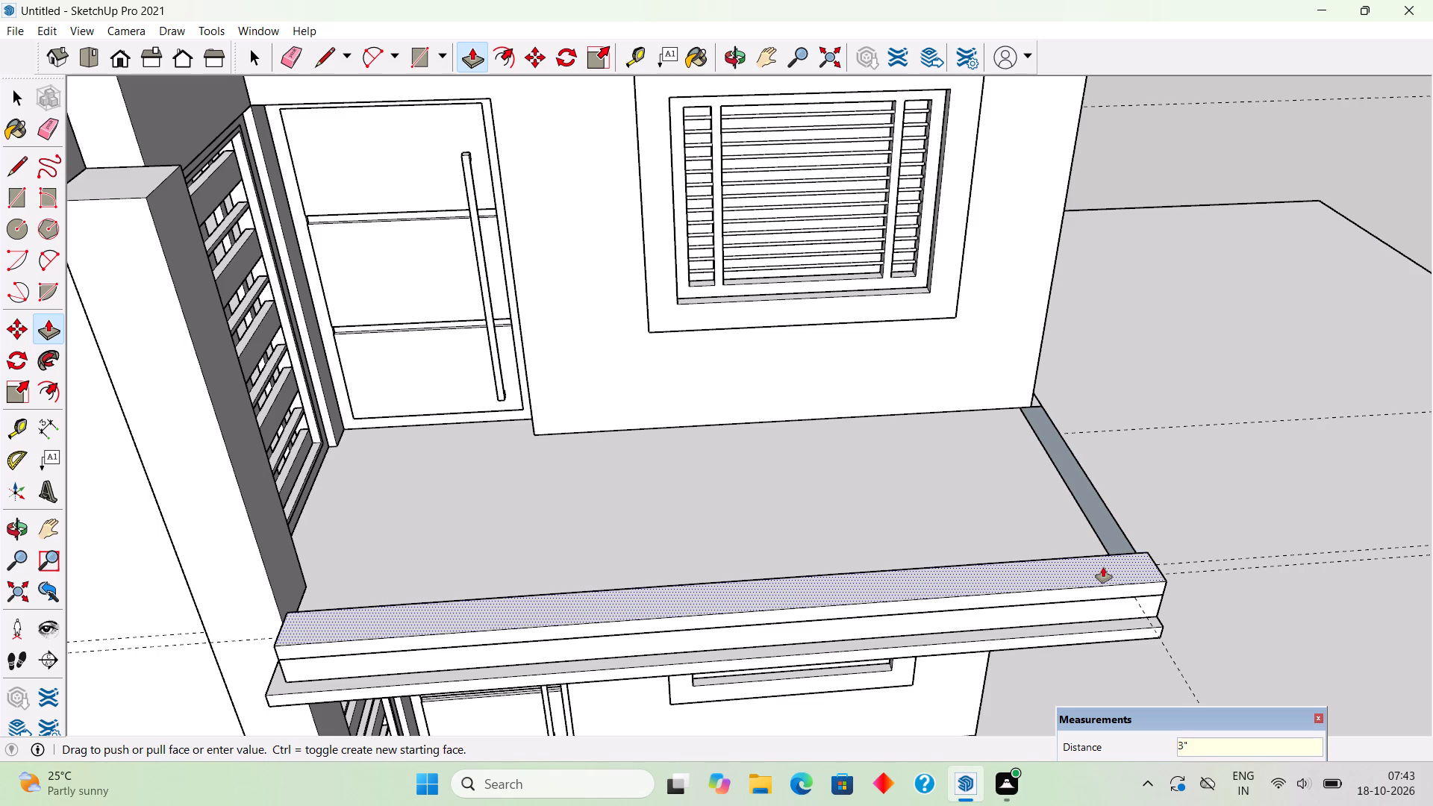
left_click(1115, 519)
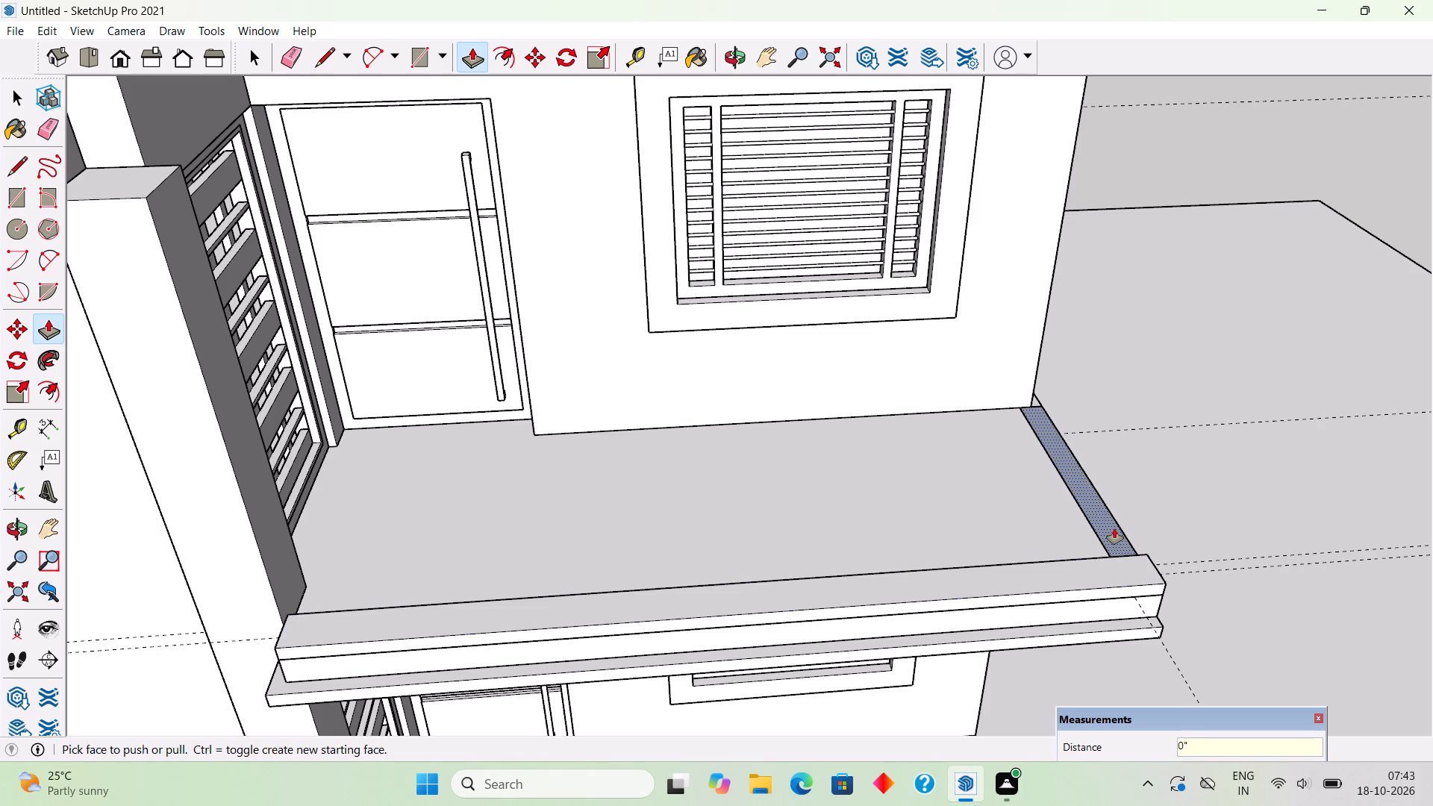
double_click(1114, 528)
Delete the leftover seam edges on the outer and top faces where the front and side curbs meet.
middle_click_drag(1143, 593, 584, 493)
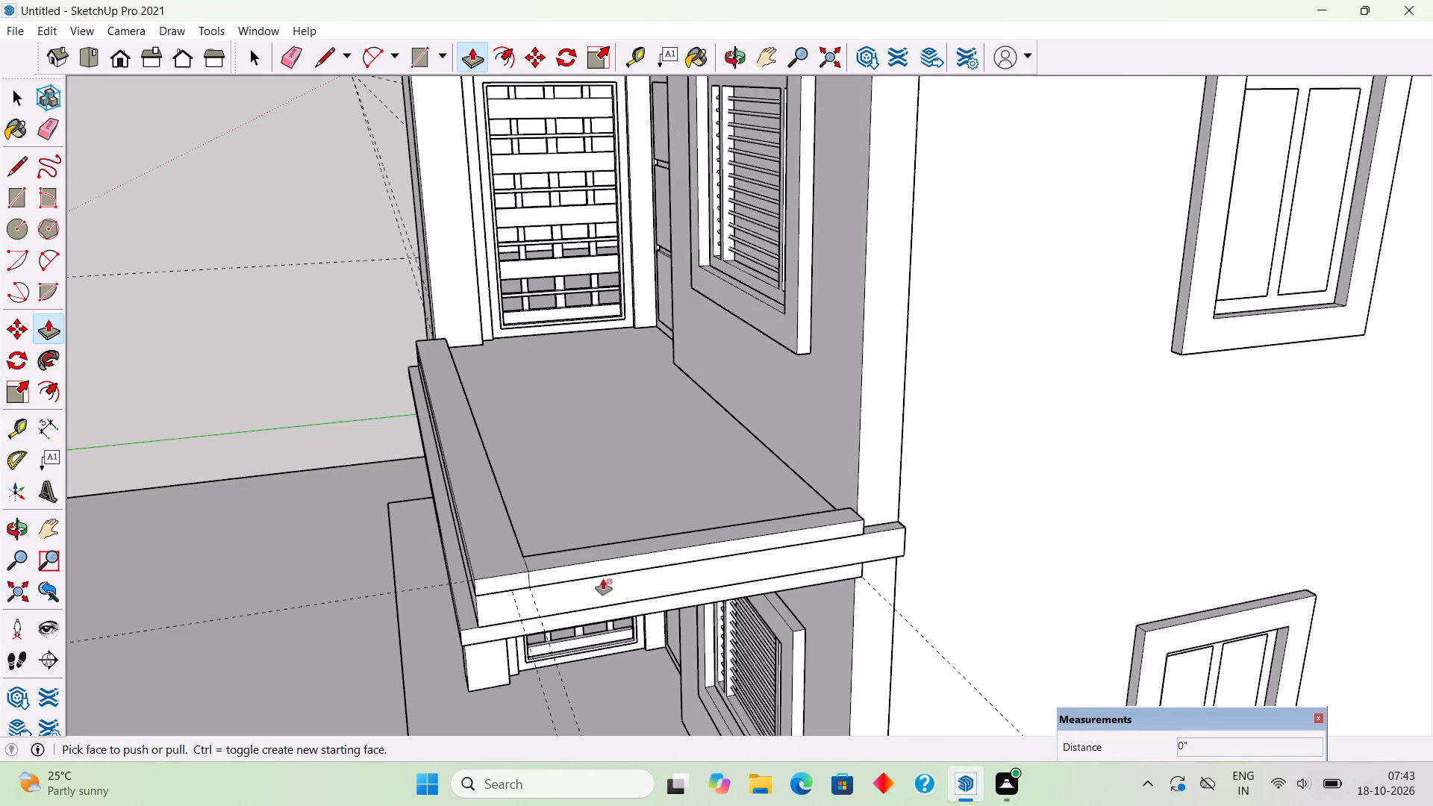
key("space")
scroll(515, 616, "up", 4)
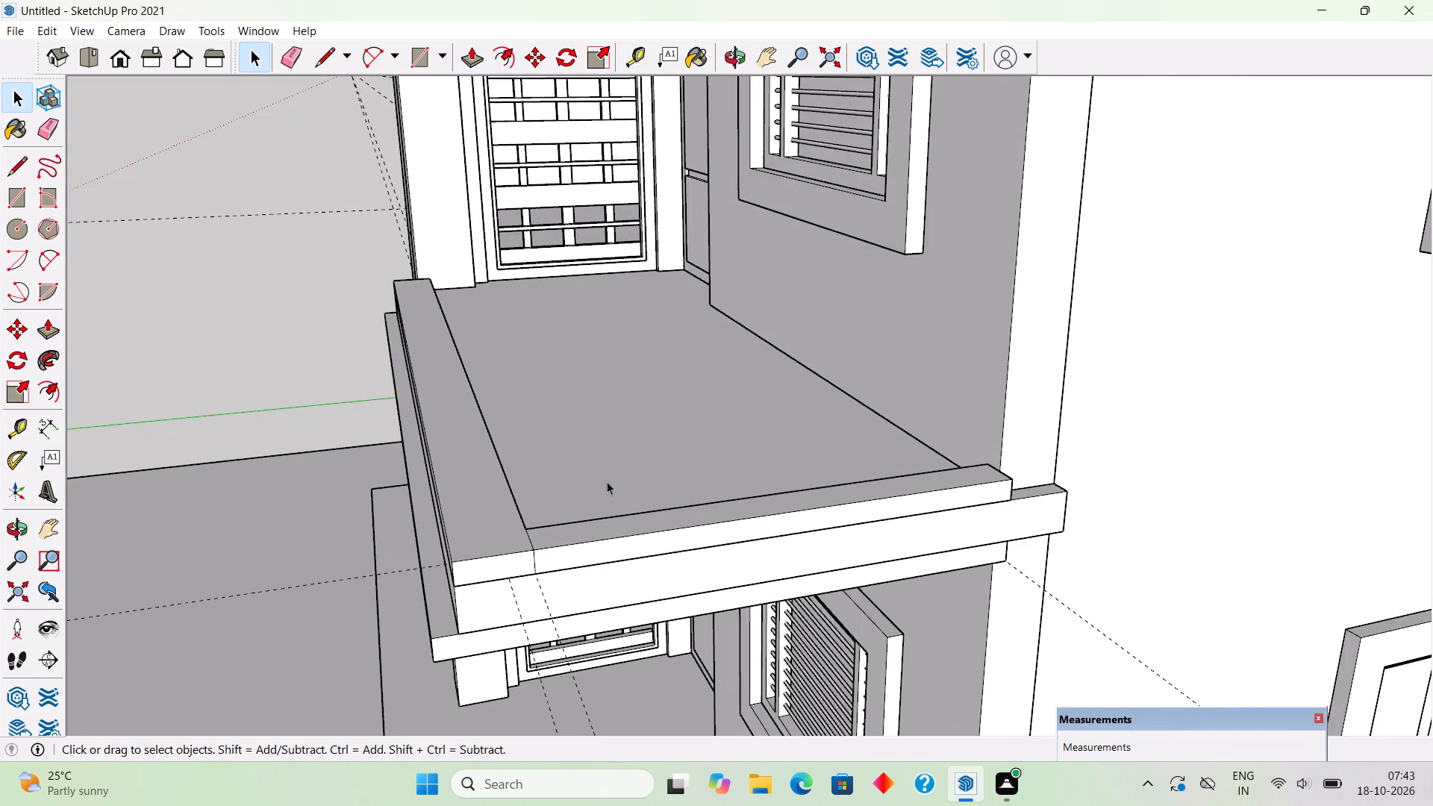
scroll(558, 574, "up", 4)
left_click(525, 554)
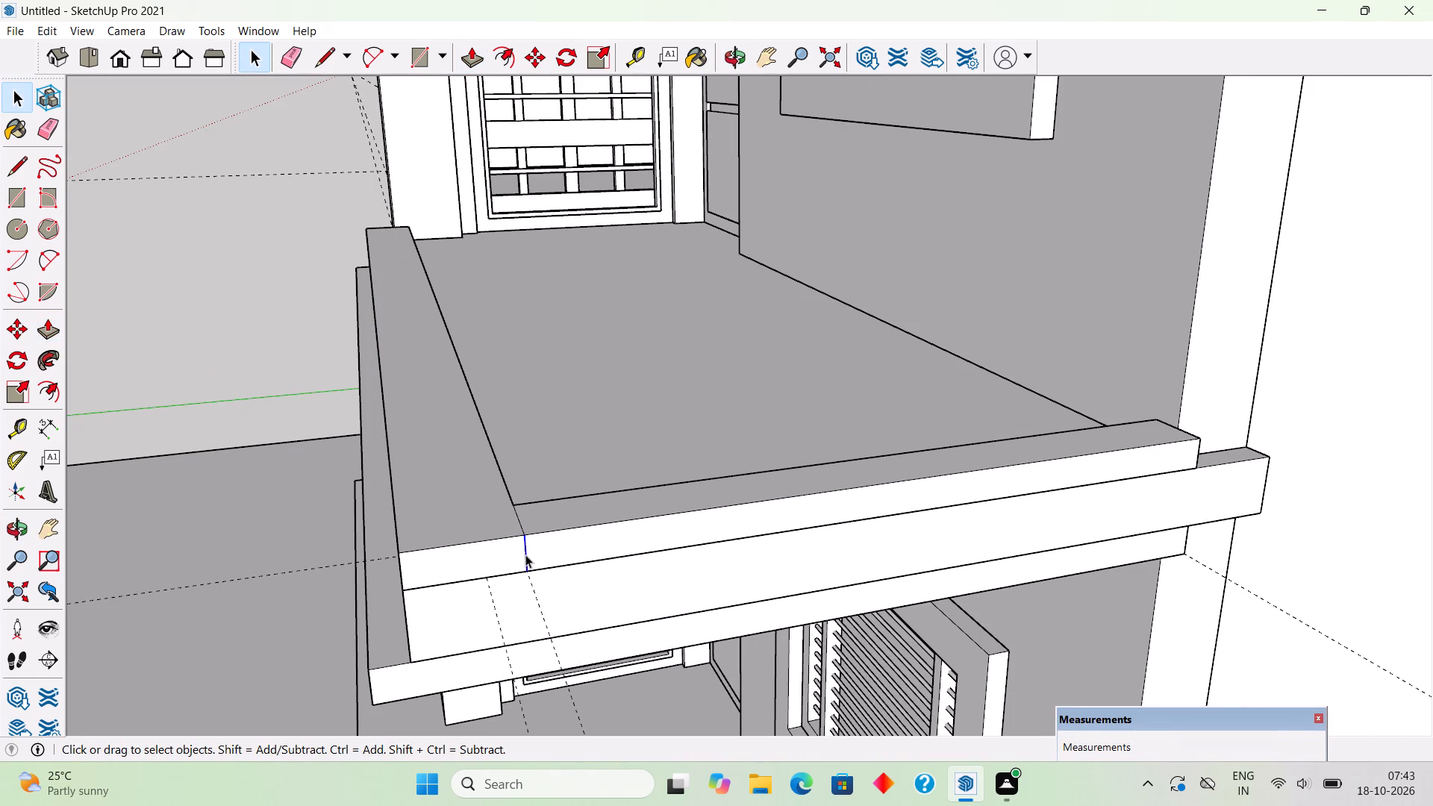
key("Delete")
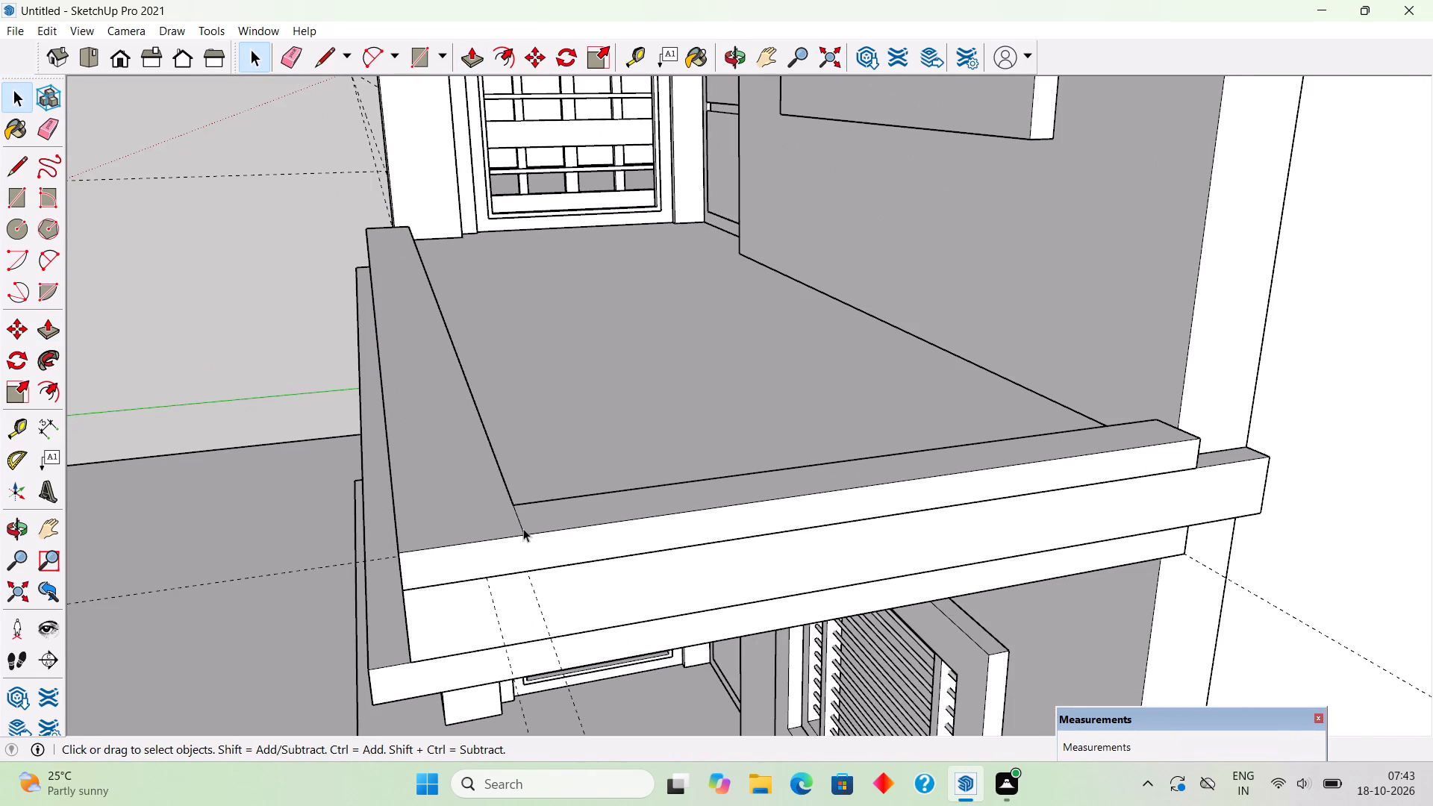
left_click(523, 528)
key("Delete")
Make a group from all connected geometry of the L-shaped balcony curb.
middle_click_drag(769, 493, 608, 475)
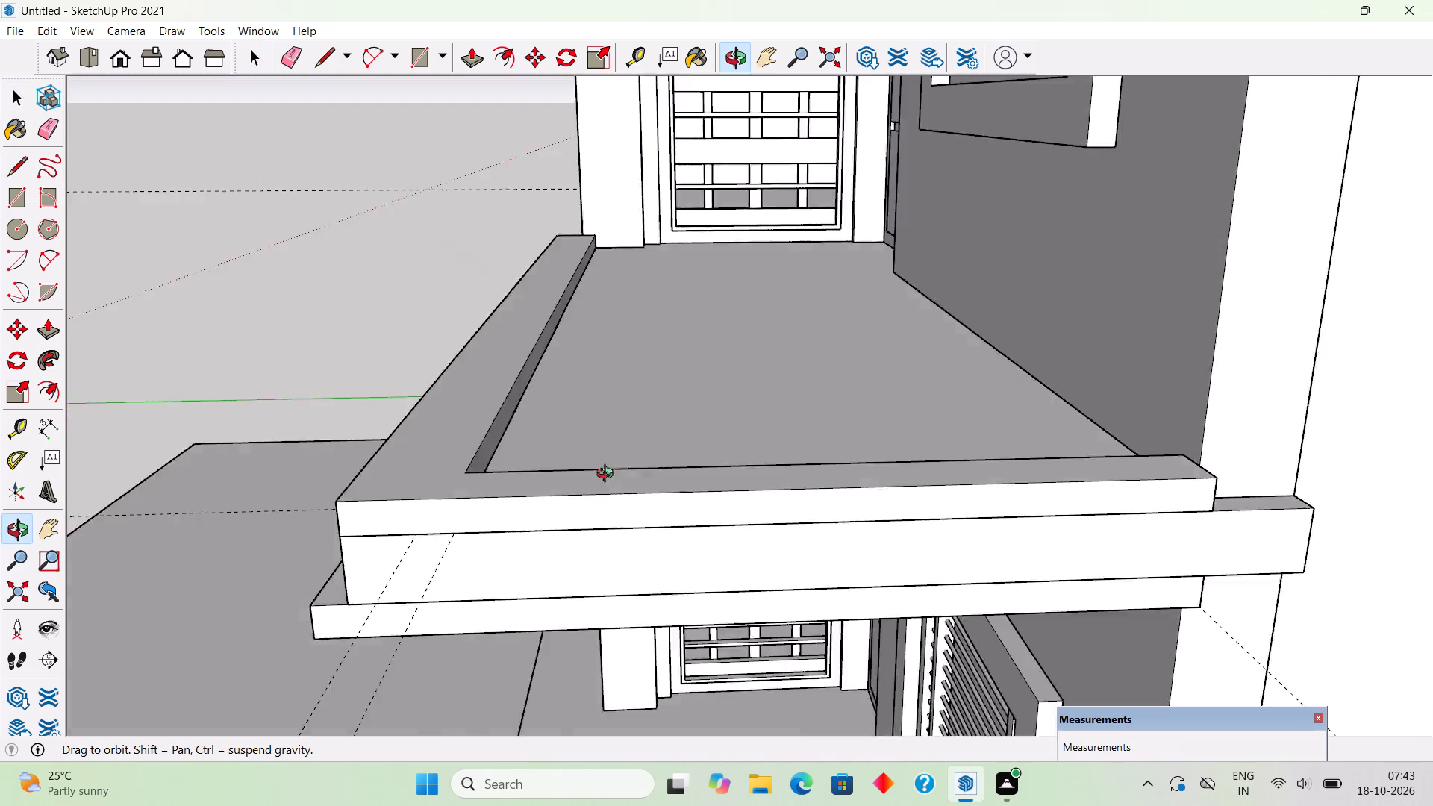
middle_click_drag(608, 475, 434, 451)
triple_click(516, 449)
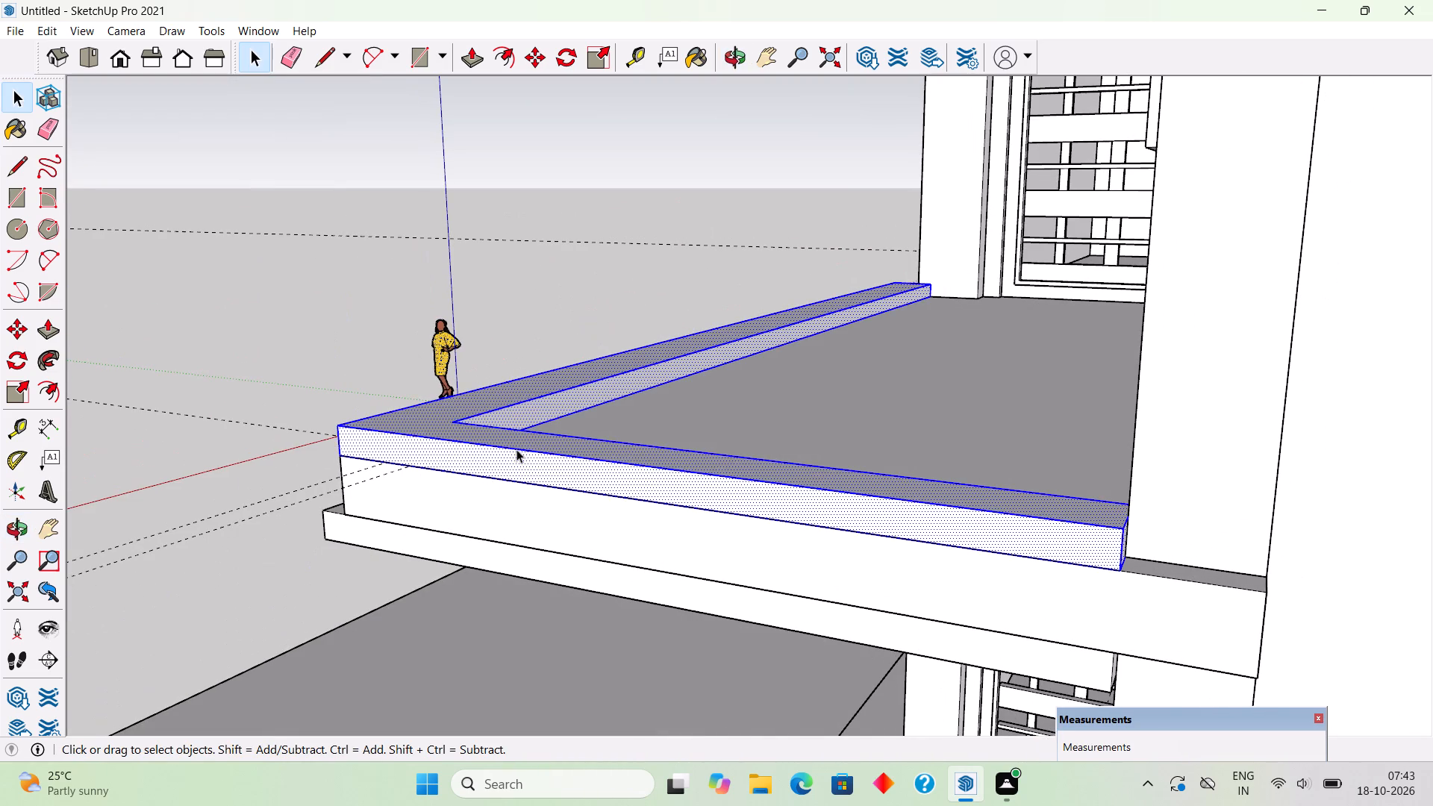
right_click(516, 449)
left_click(647, 600)
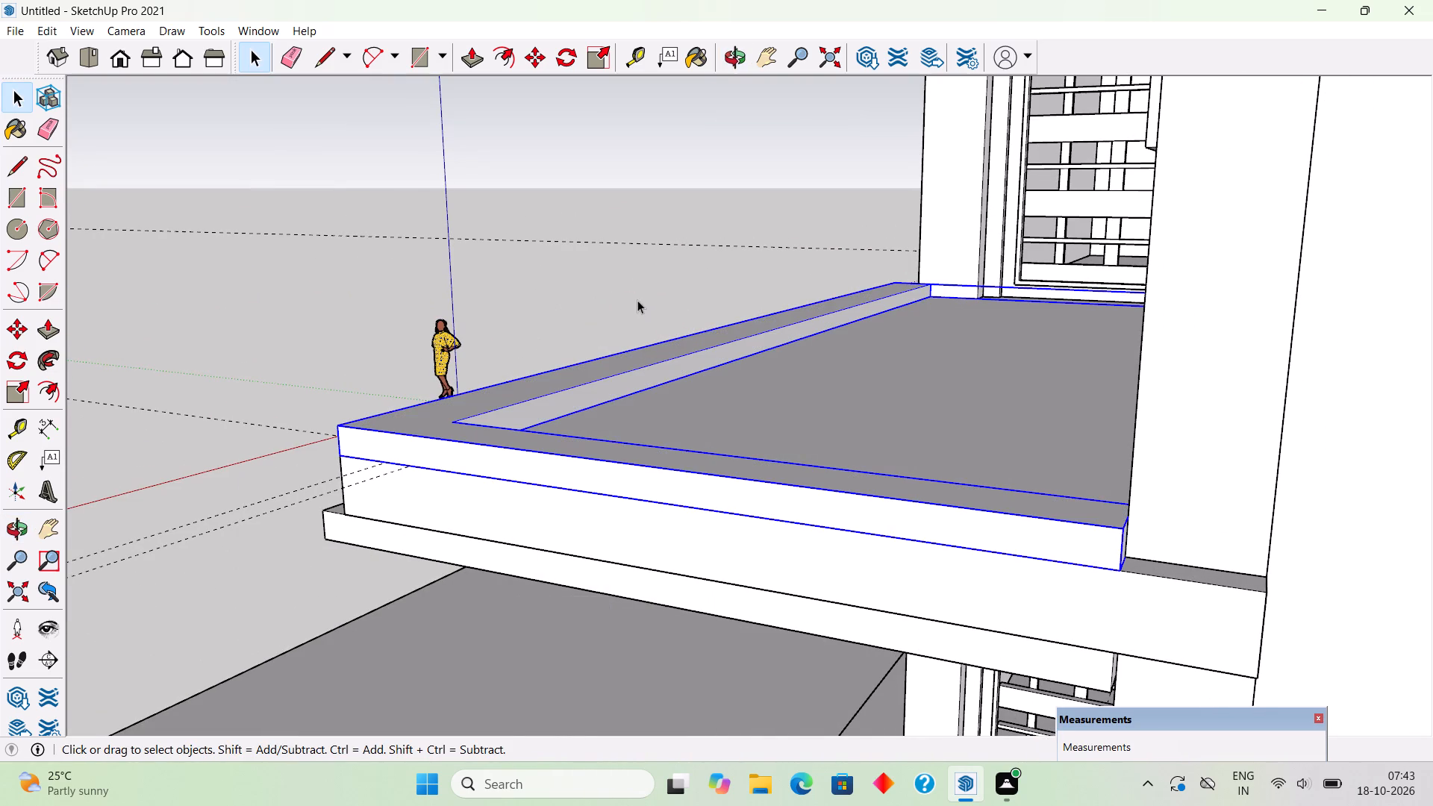
left_click(637, 300)
Inside the curb group, draw the missing vertical edge at the side curb's wall end and extend that end face 9" flush with the slab.
middle_click_drag(1009, 633, 802, 605)
scroll(856, 566, "down", 2)
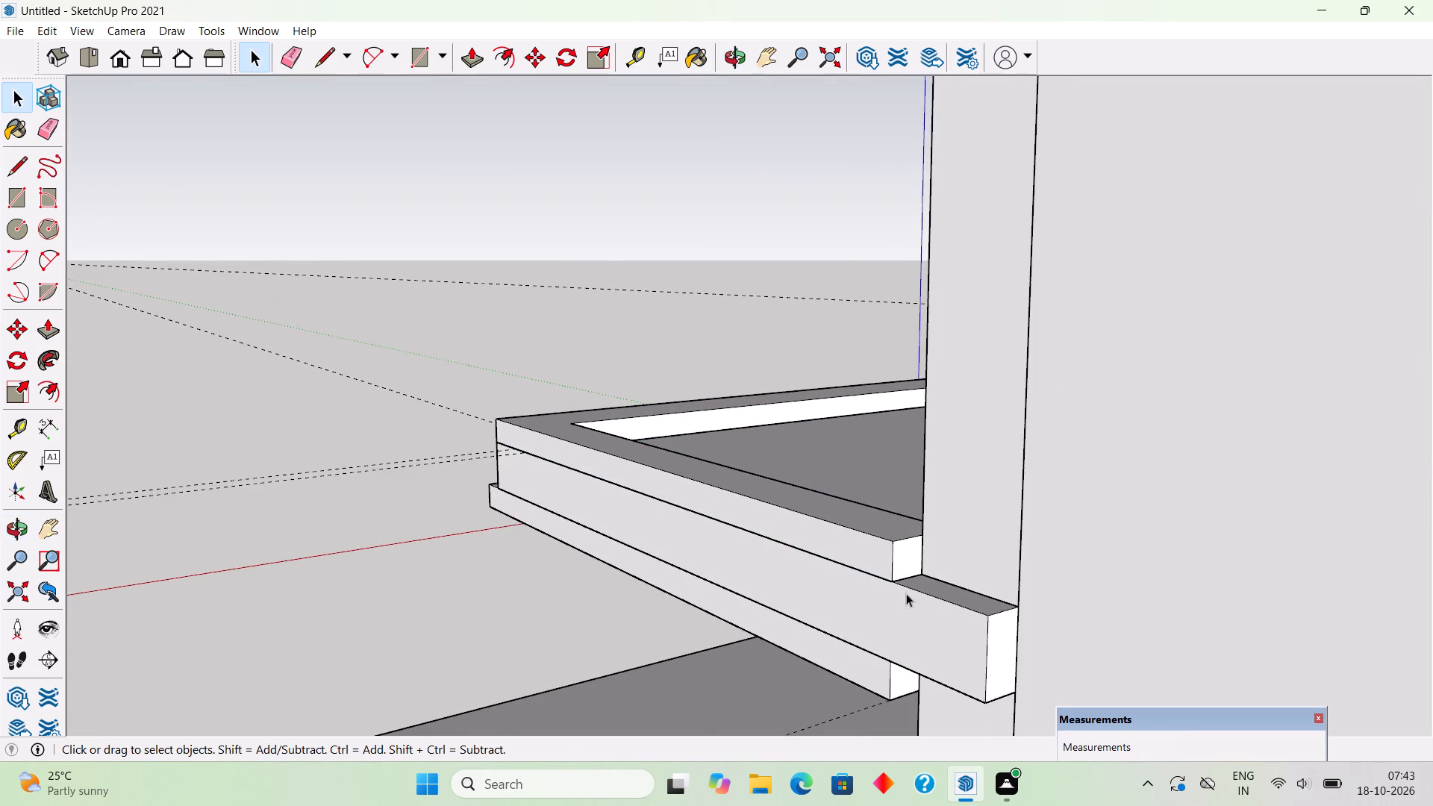
middle_click_drag(858, 510, 817, 407)
left_click(883, 483)
scroll(883, 483, "down", 1)
double_click(883, 483)
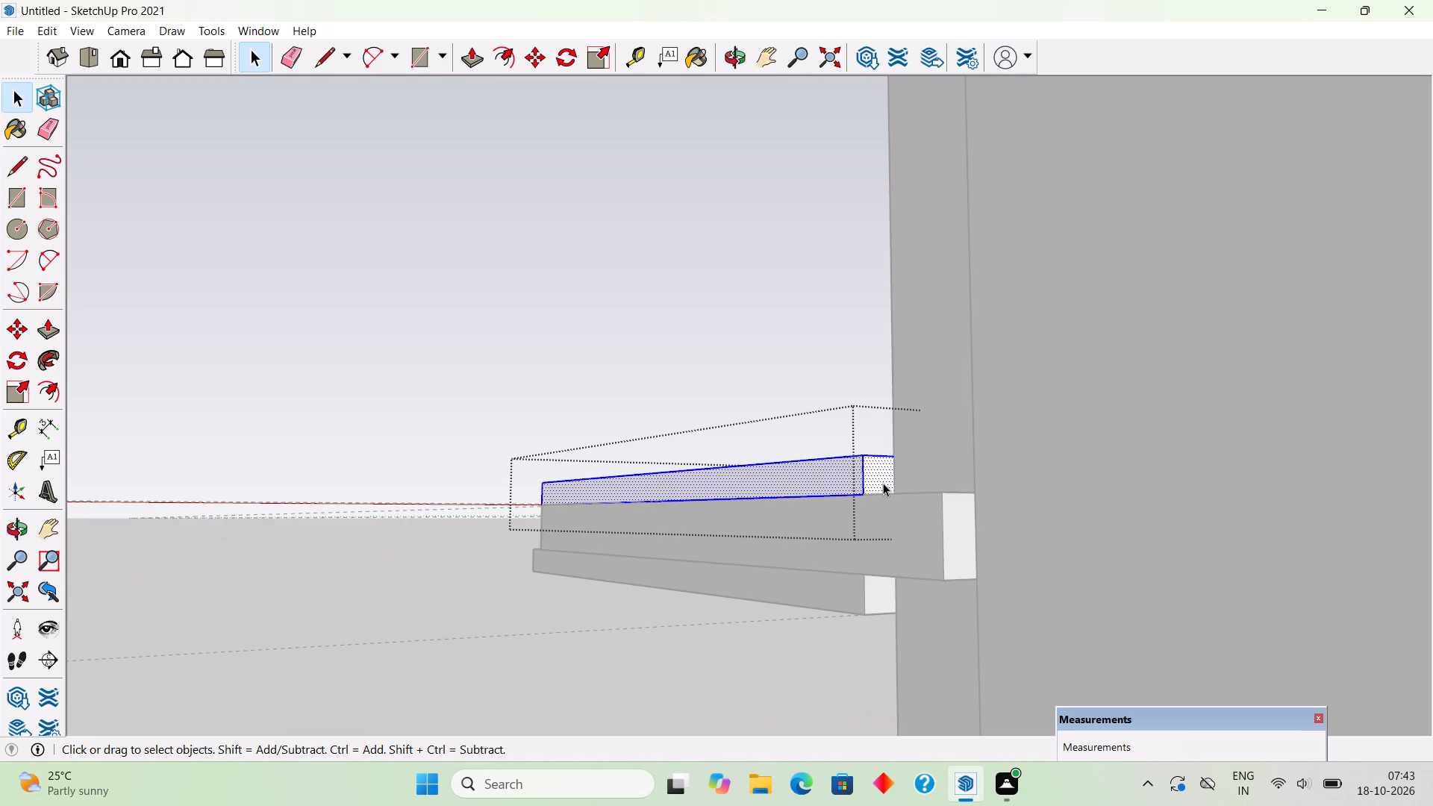
scroll(884, 475, "up", 5)
middle_click_drag(884, 474, 867, 566)
scroll(893, 480, "up", 4)
key("l")
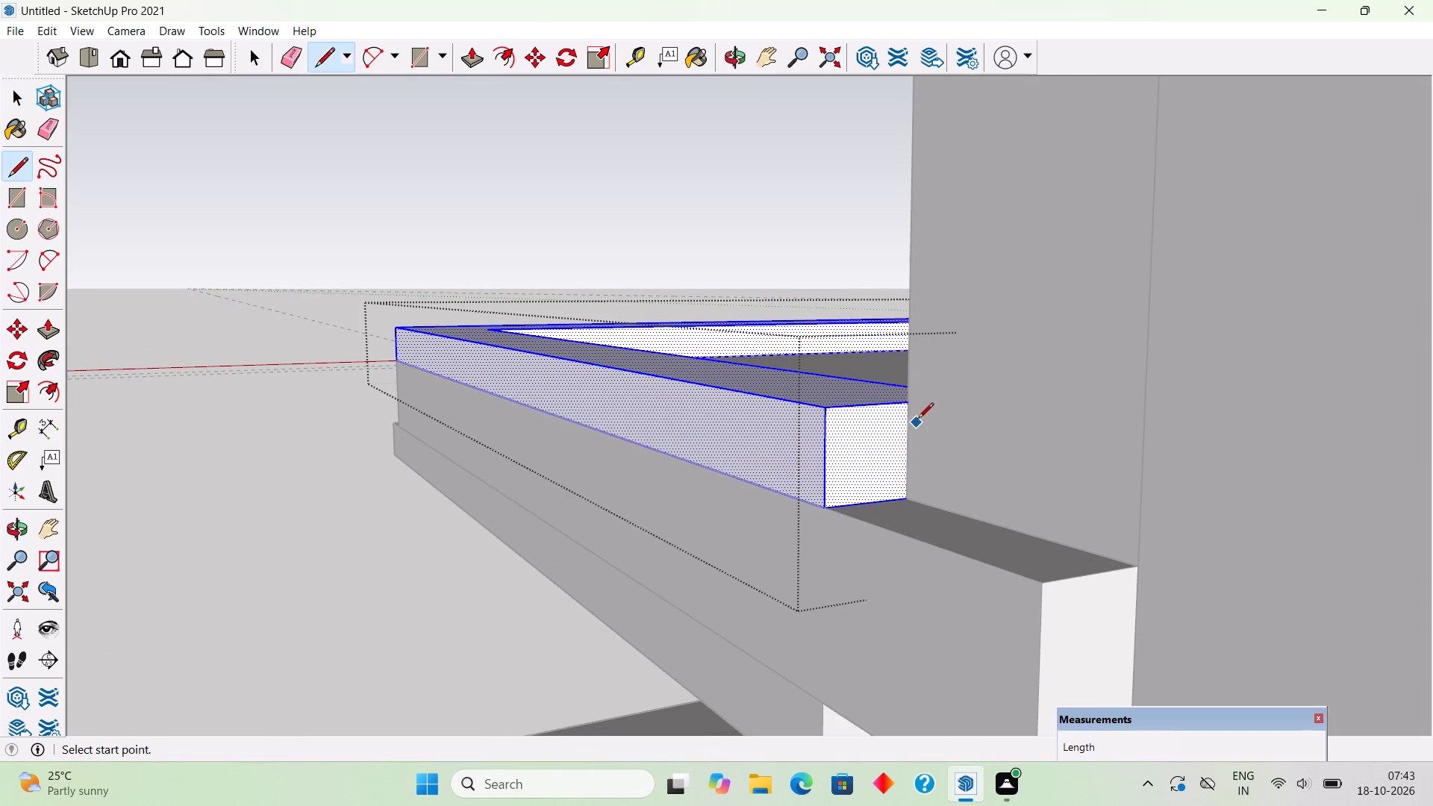
left_click(911, 404)
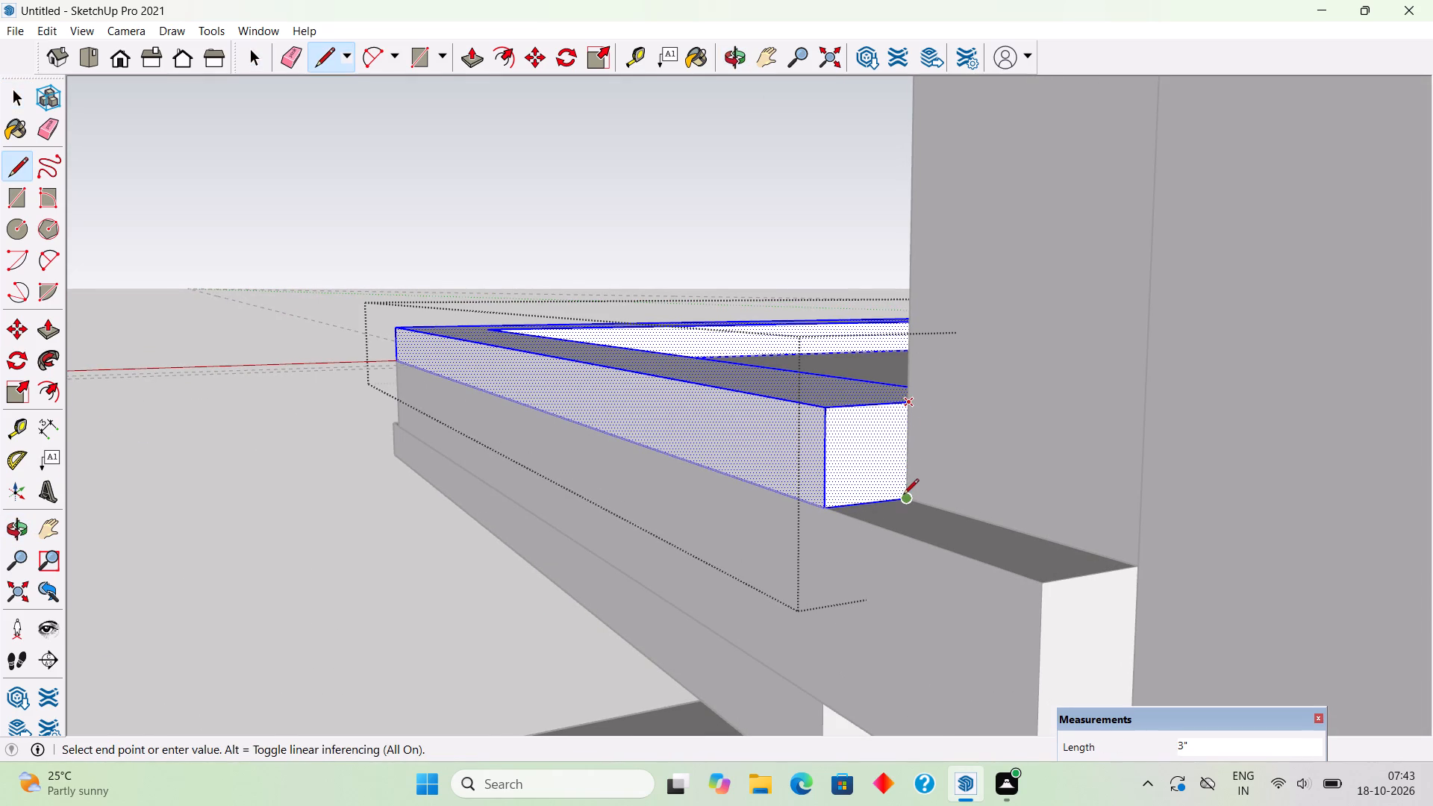
left_click(909, 500)
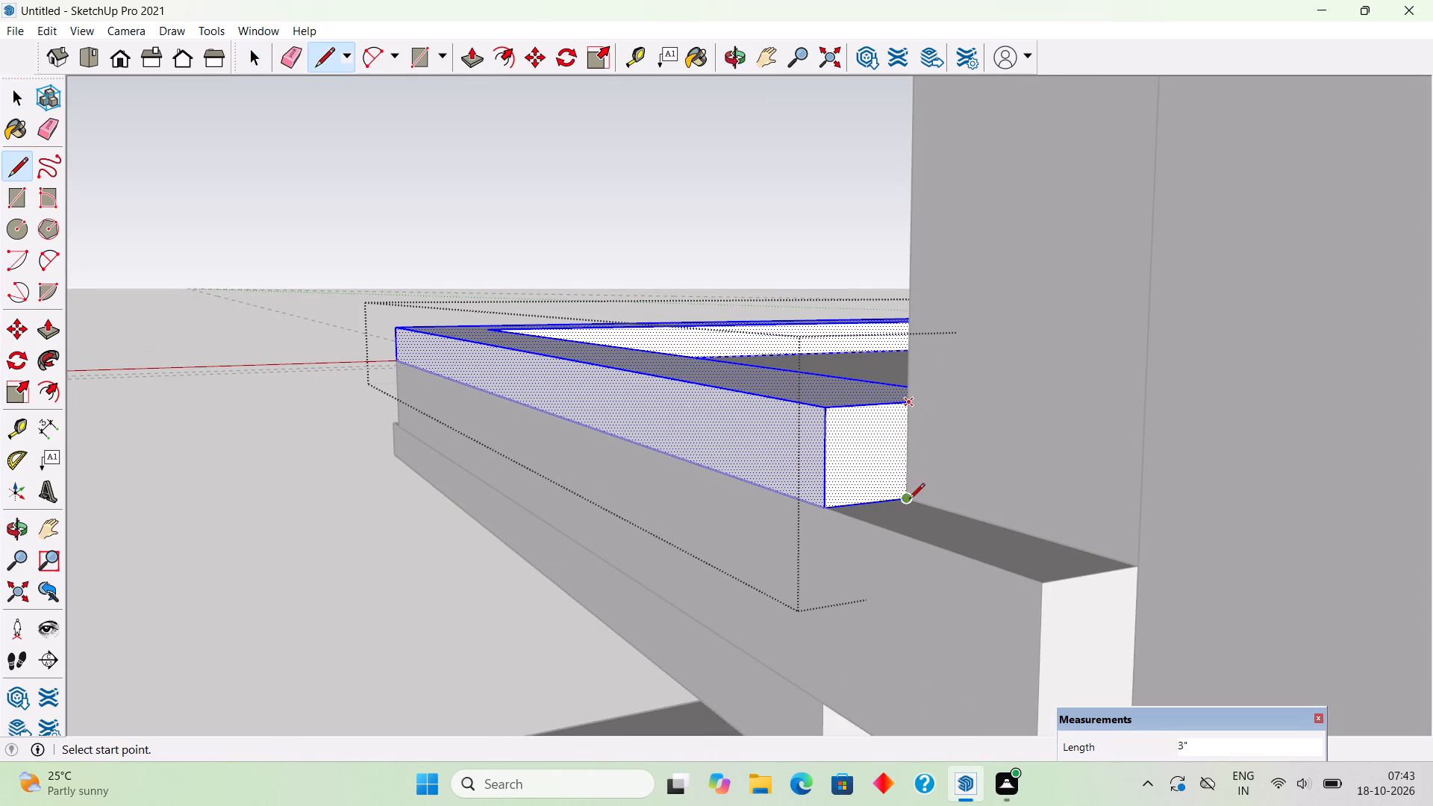
key("p")
left_click(884, 487)
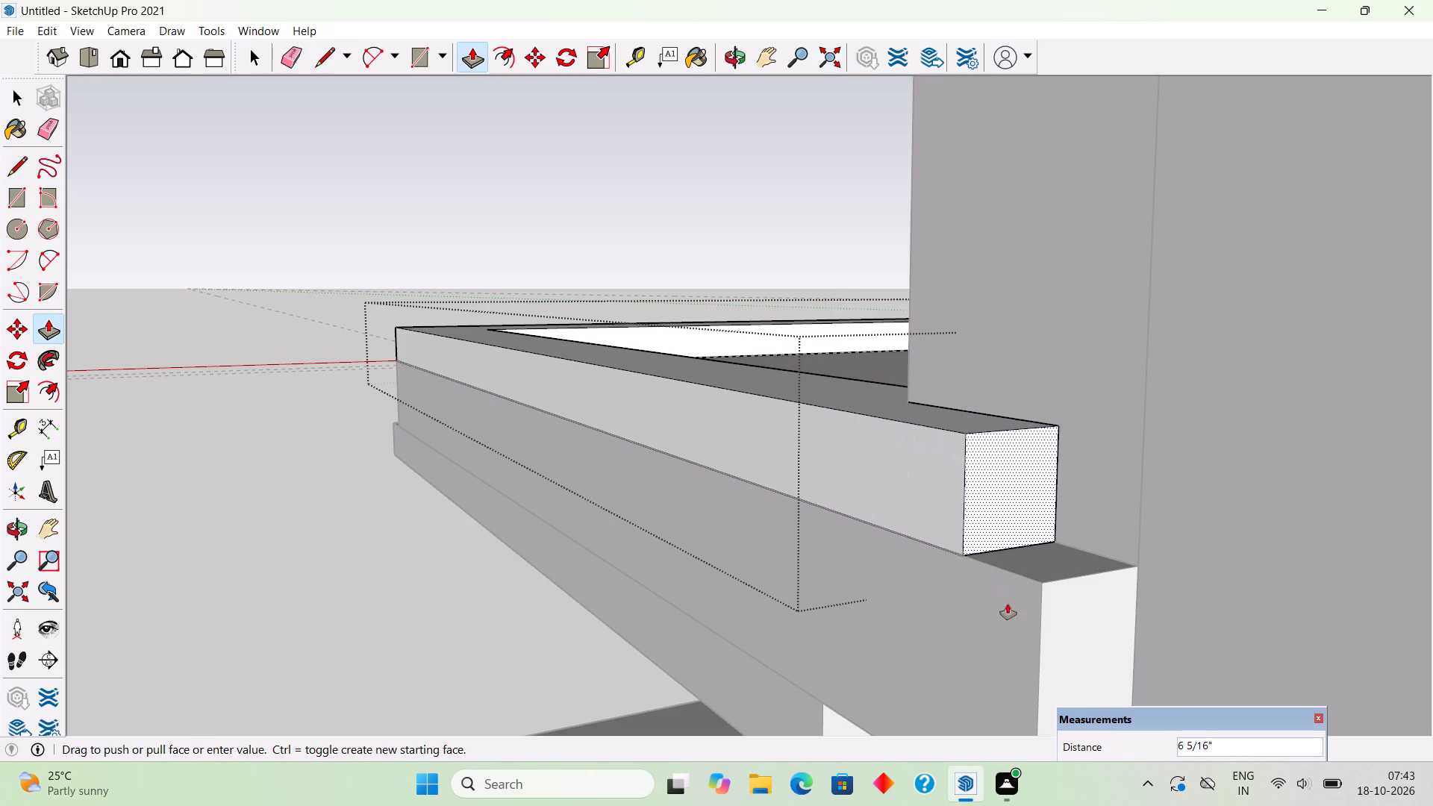
left_click(1039, 646)
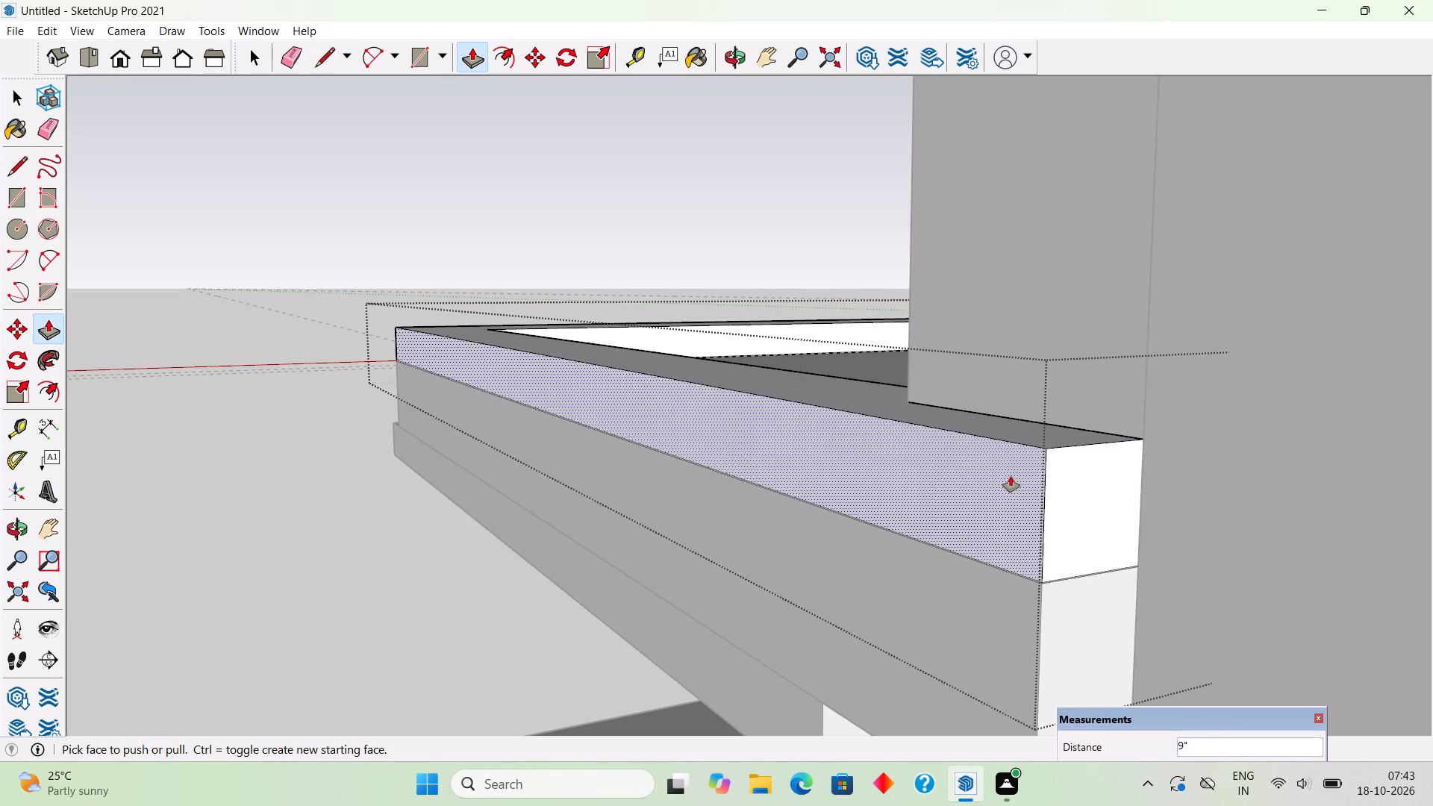
Pull the side curb's outer face outward 3" beyond the slab's side.
scroll(1011, 476, "down", 4)
left_click(1011, 476)
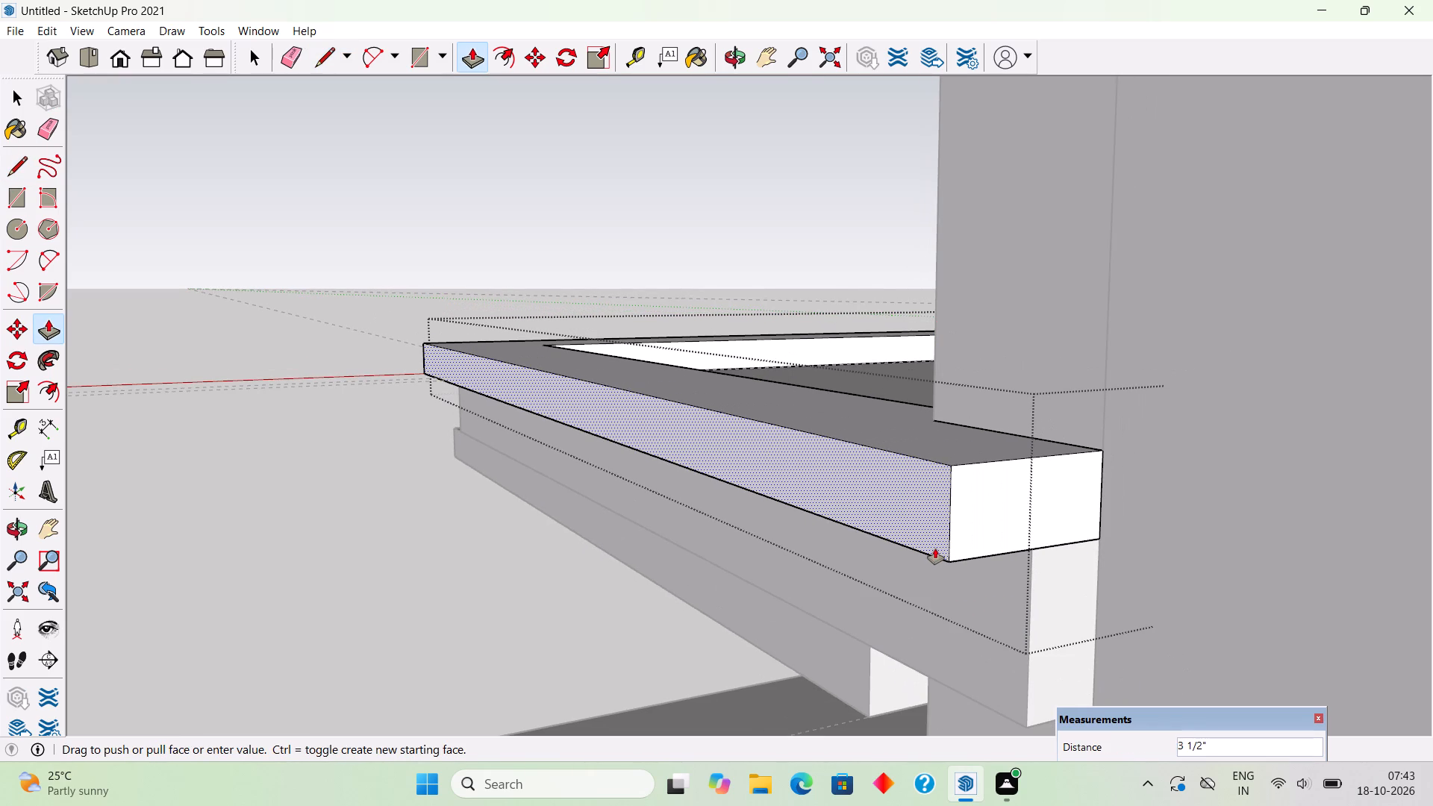
type("3\"")
key("Return")
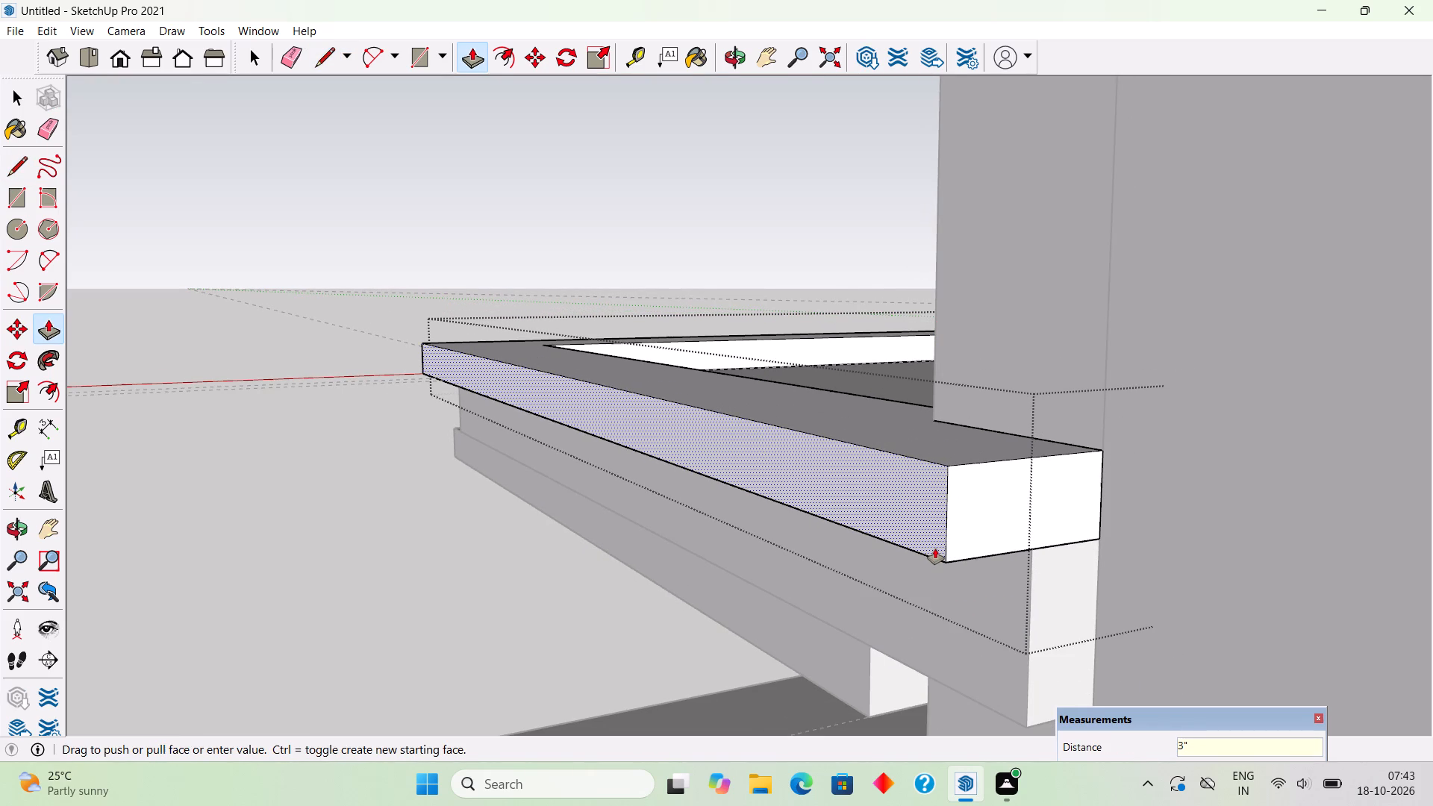
key("space")
Inside the lower ledge's group under the slab, draw the missing vertical edge at its wall end and extend that end face 9" flush with the slab.
triple_click(842, 659)
middle_click_drag(1122, 704, 1067, 557)
scroll(1067, 557, "down", 8)
middle_click_drag(1037, 594, 1017, 510)
scroll(1017, 510, "down", 1)
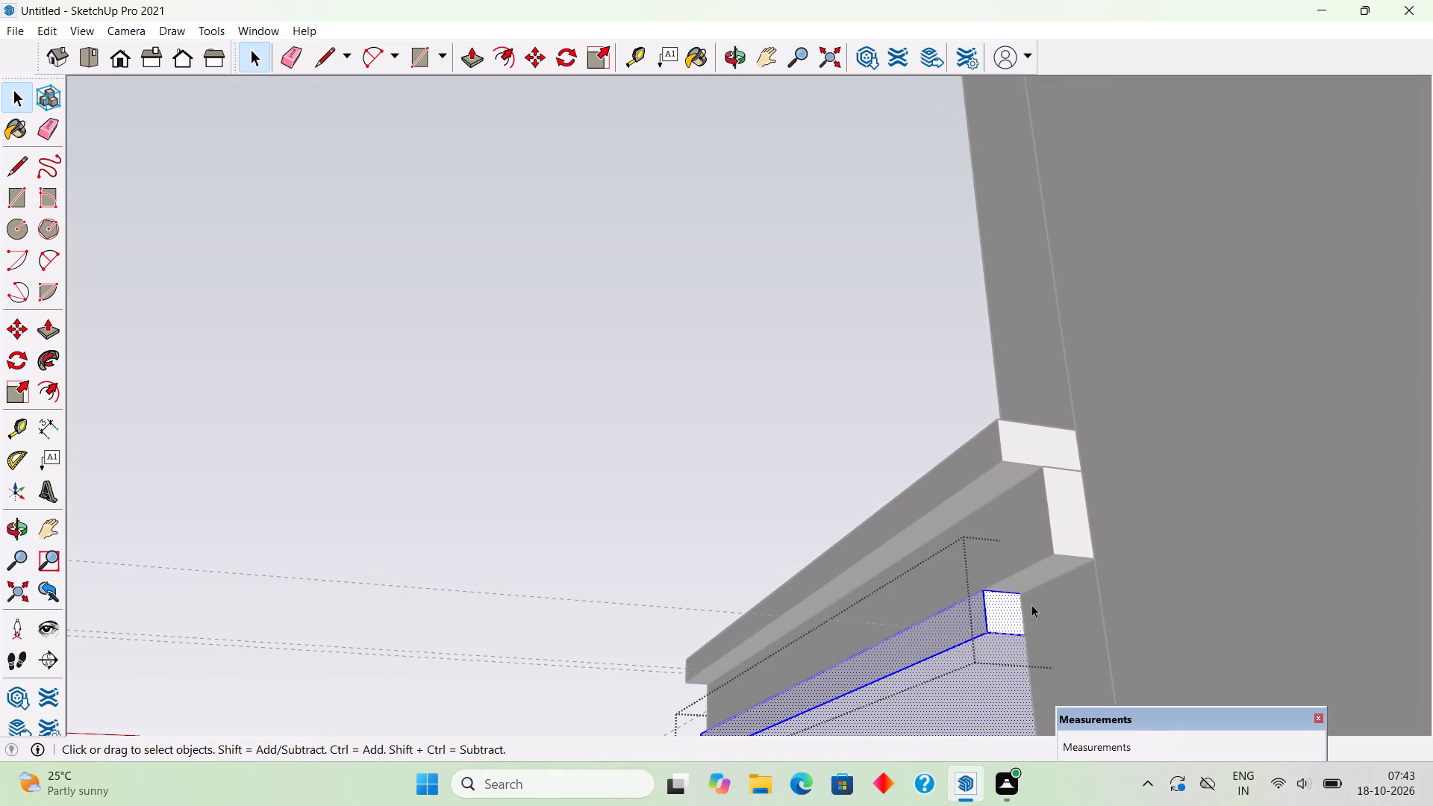
scroll(1036, 611, "up", 8)
key("l")
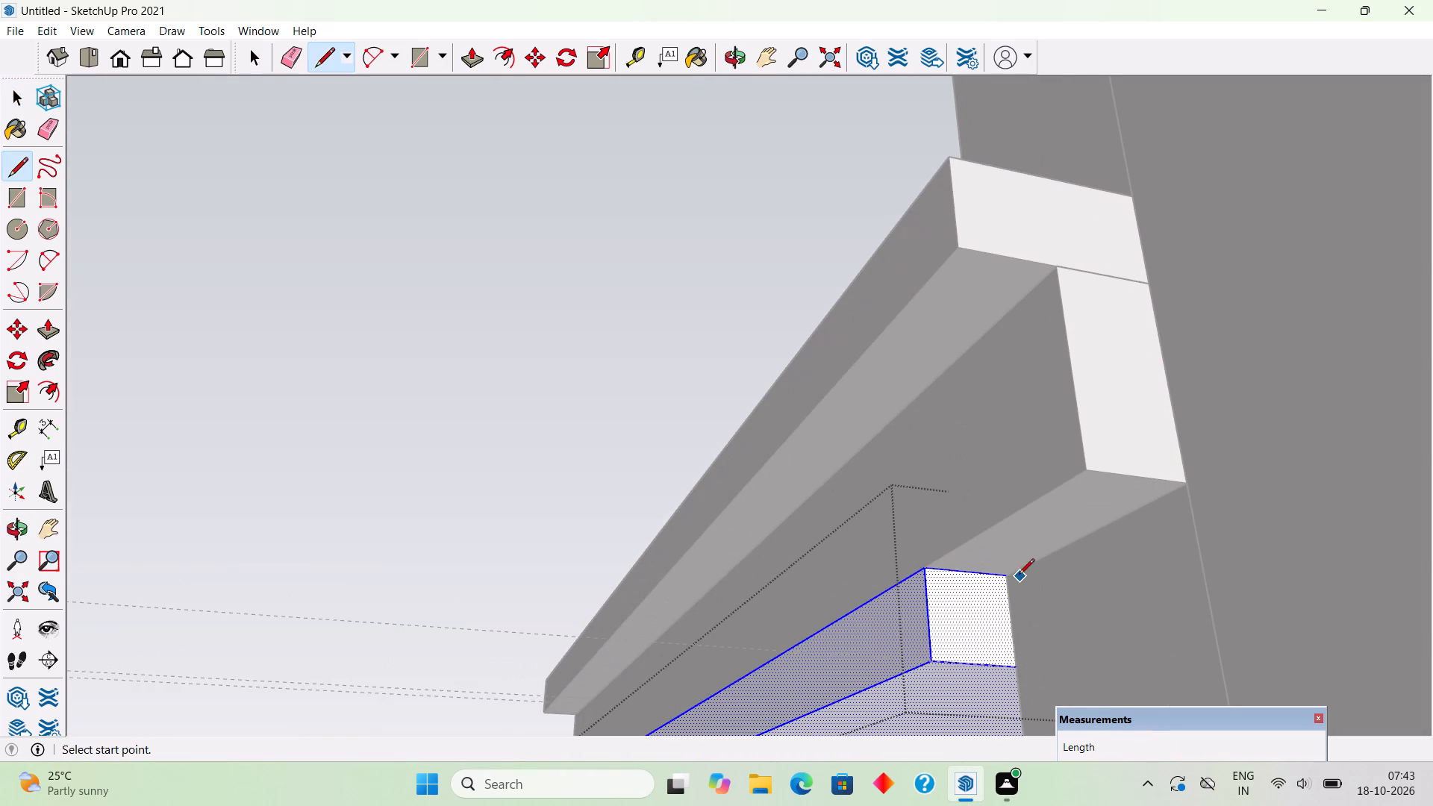
left_click(1010, 575)
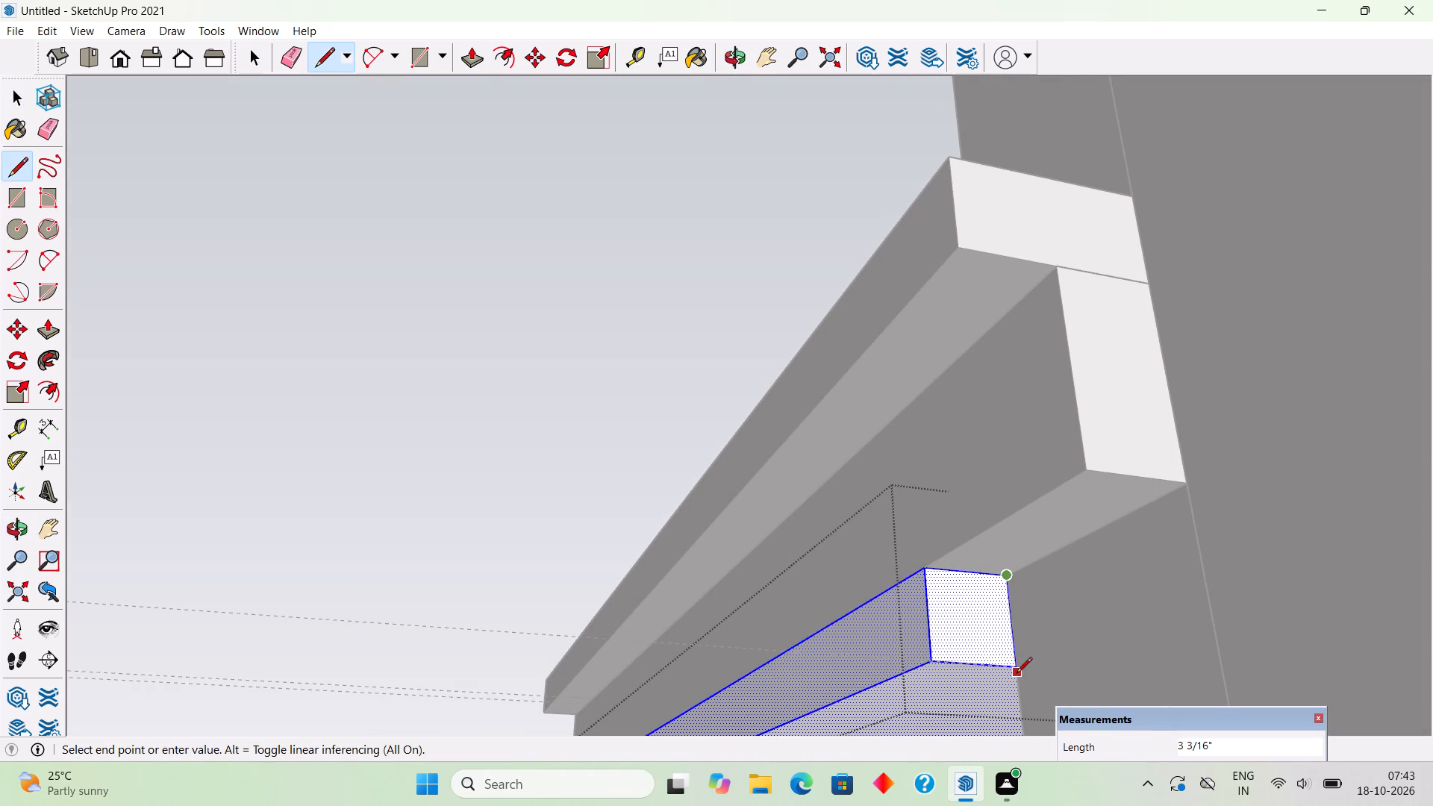
left_click(1014, 666)
key("p")
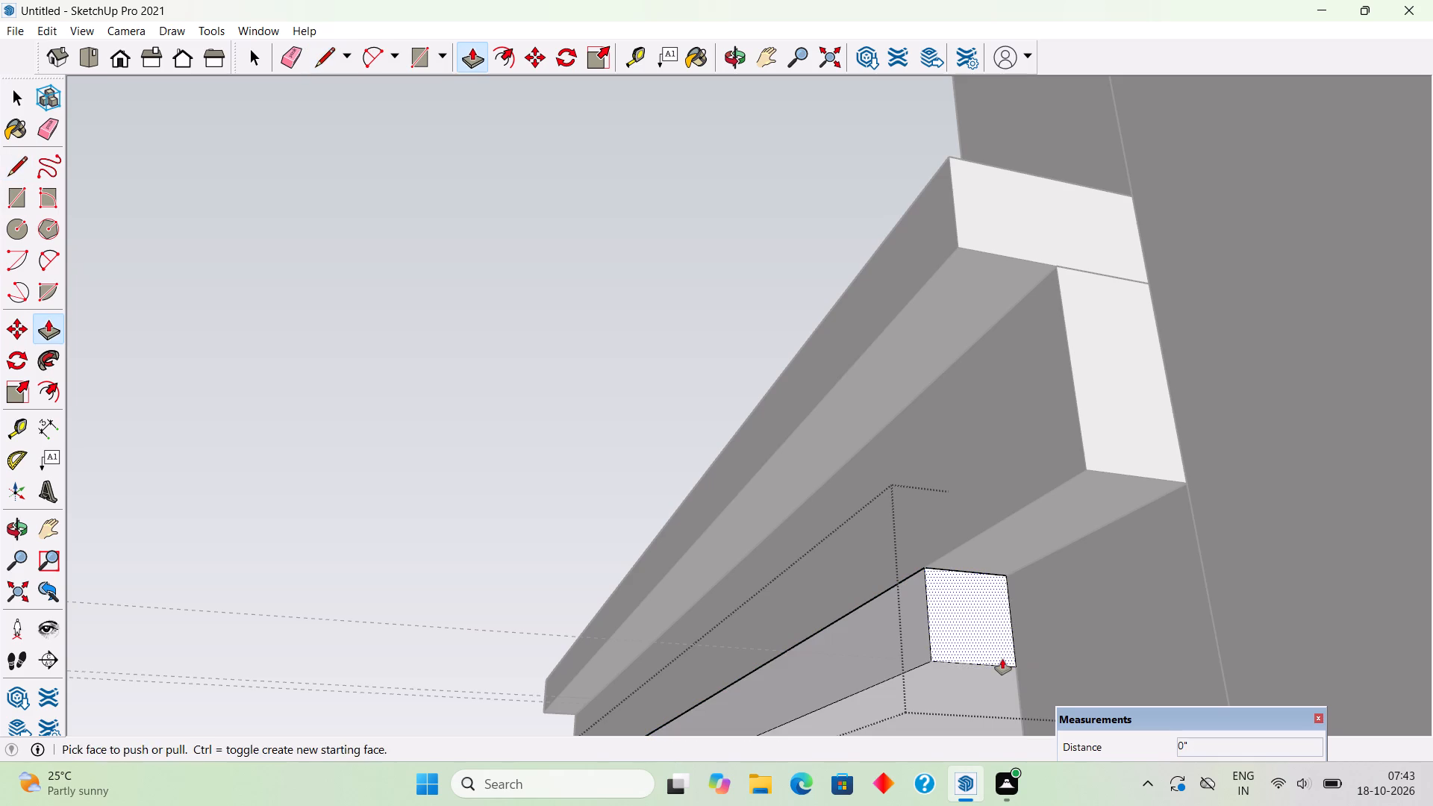
left_click(1002, 659)
left_click(1101, 420)
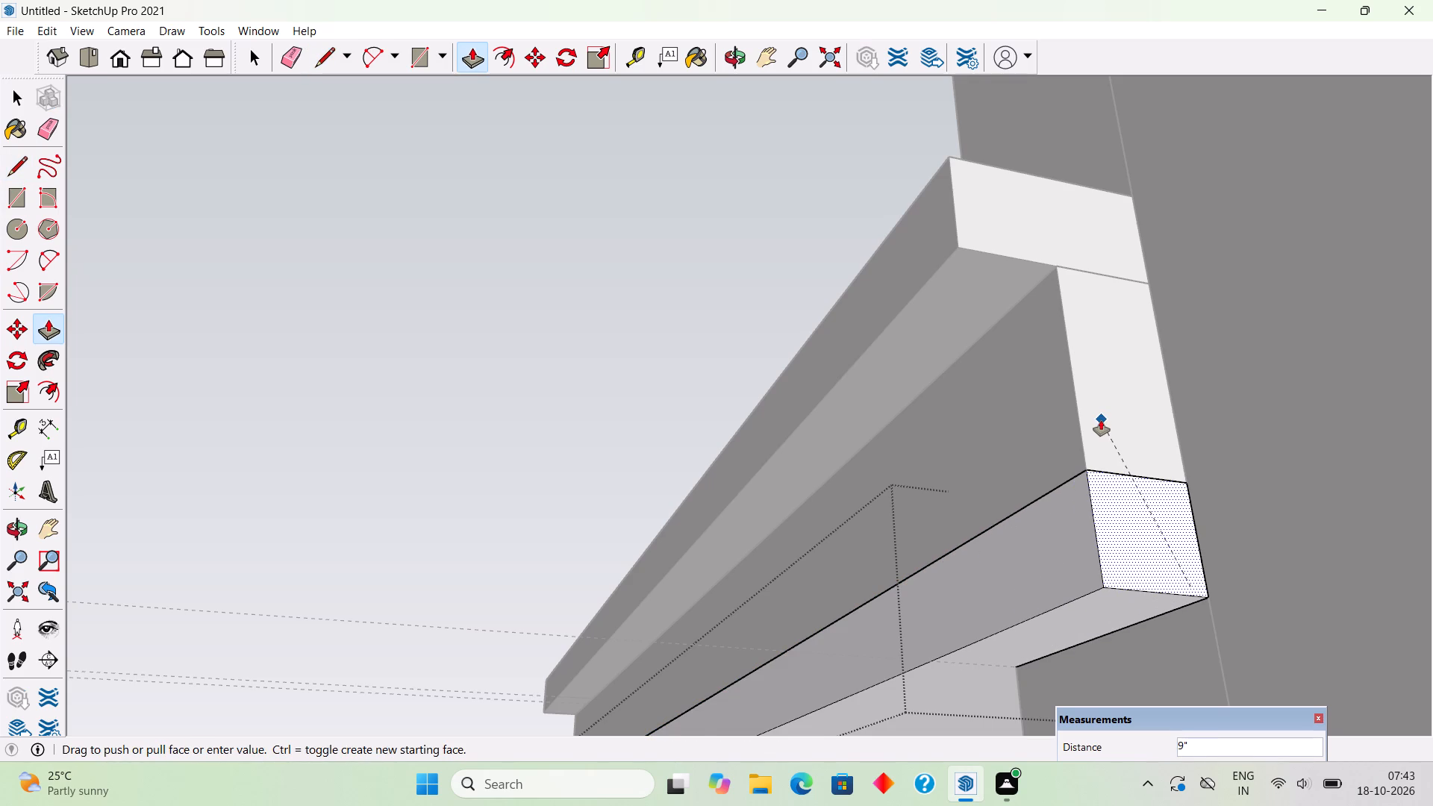
Pull the lower ledge's outer side face outward 3" beyond the balcony slab's side.
left_click(1040, 556)
type("3\"")
key("Return")
key("space")
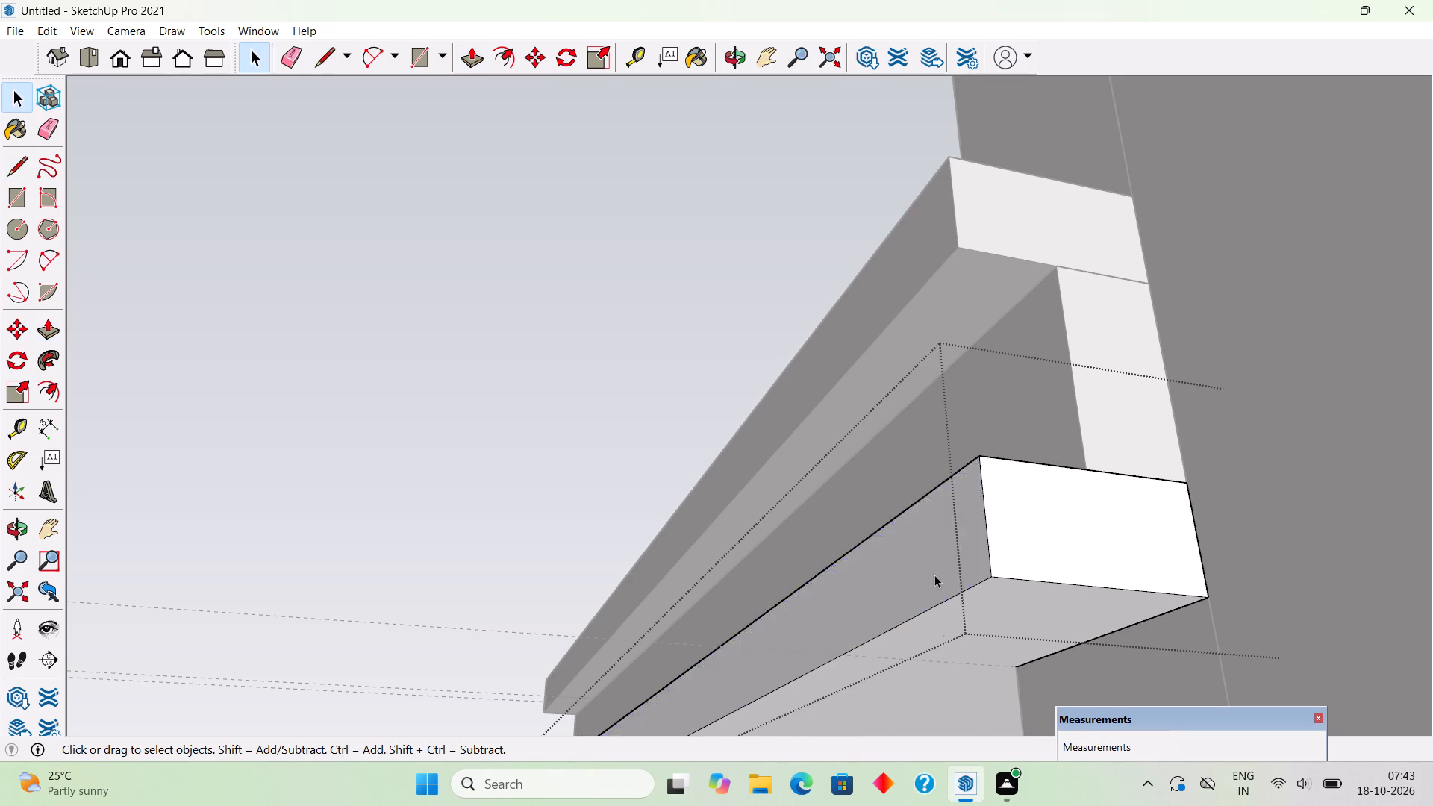
scroll(930, 562, "down", 6)
left_click(433, 341)
Inside the upper curb's group, draw the missing vertical edge at the front curb's end beside the tall front wall.
scroll(433, 341, "down", 8)
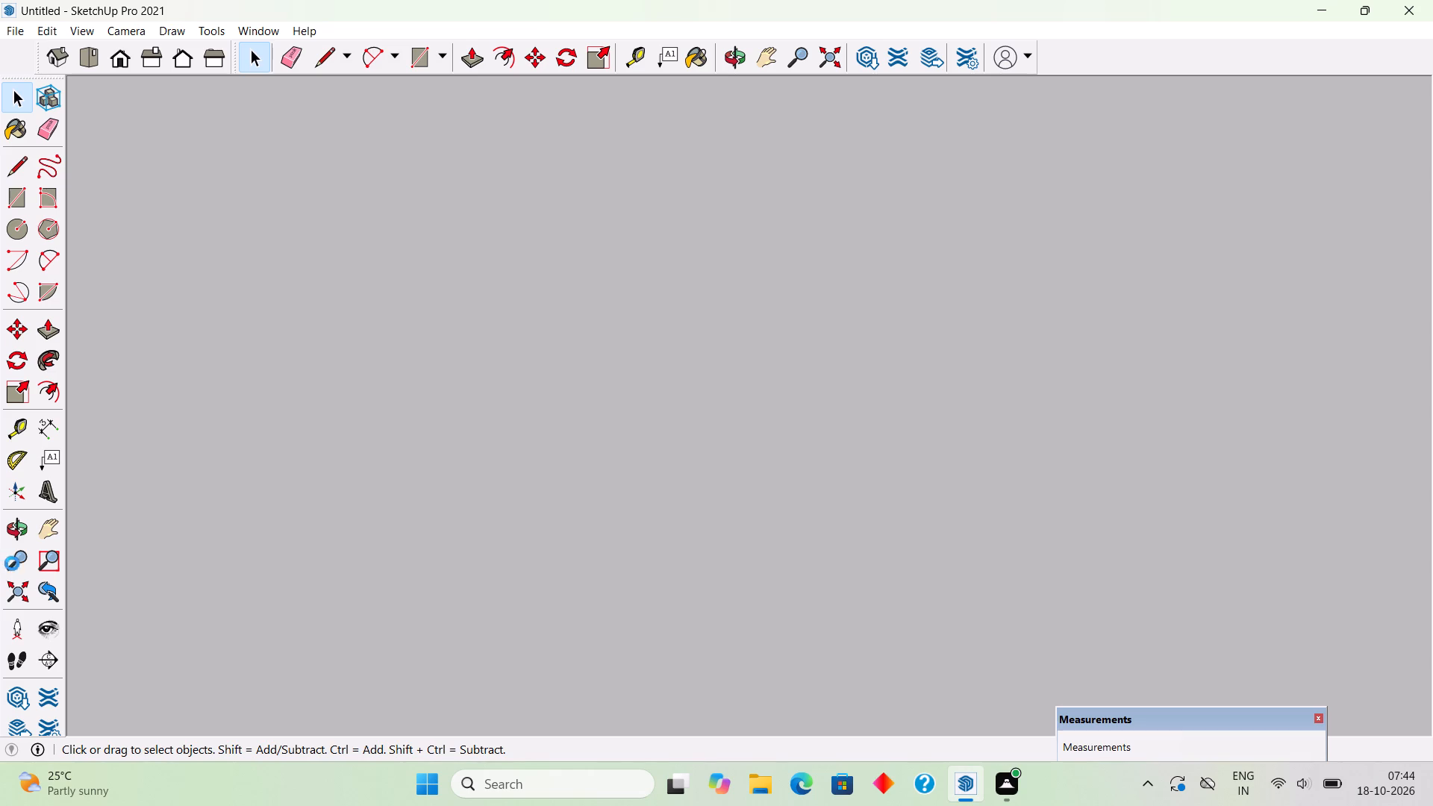
left_click(10, 598)
middle_click_drag(208, 540, 726, 730)
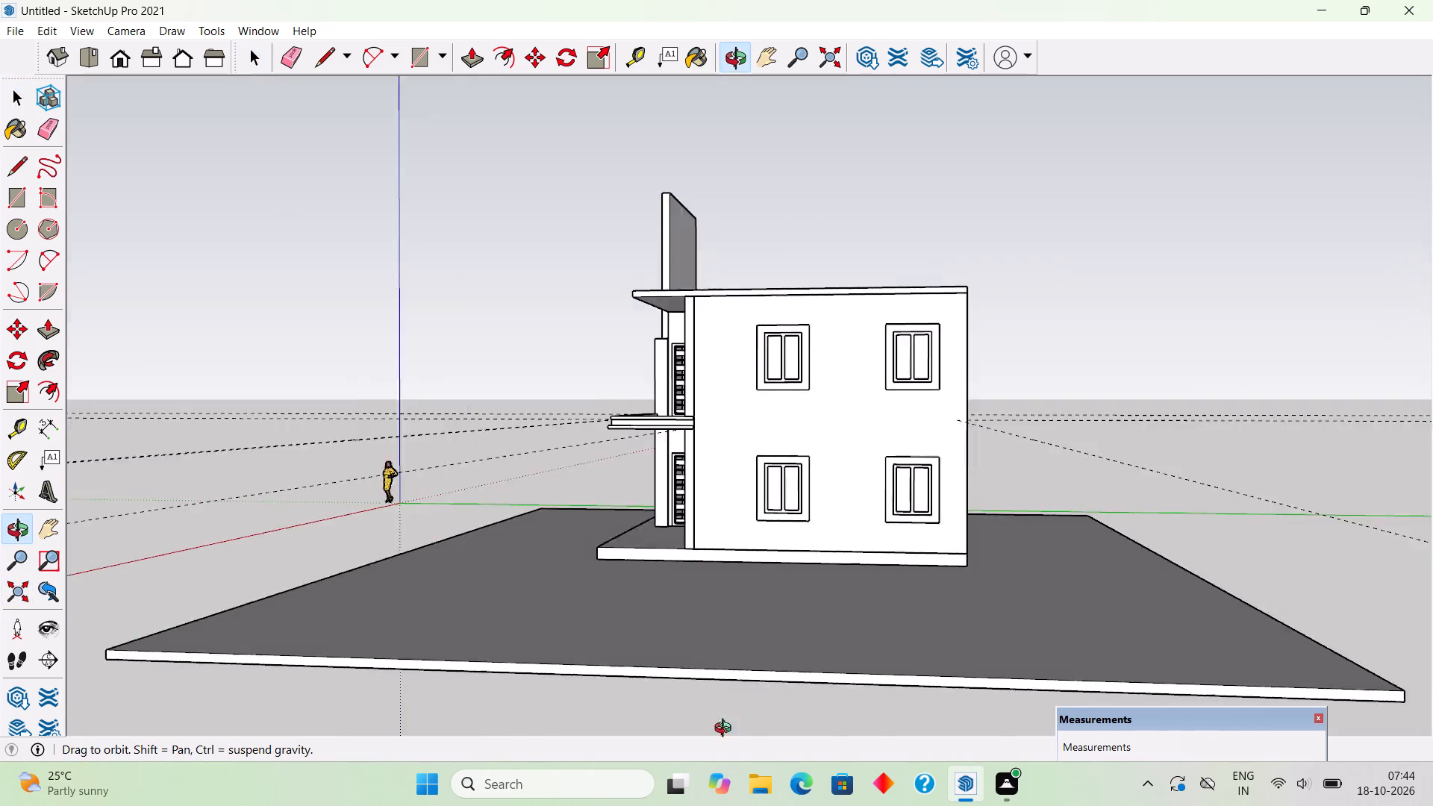
middle_click_drag(726, 730, 1013, 752)
middle_click_drag(643, 553, 972, 514)
scroll(891, 461, "up", 2)
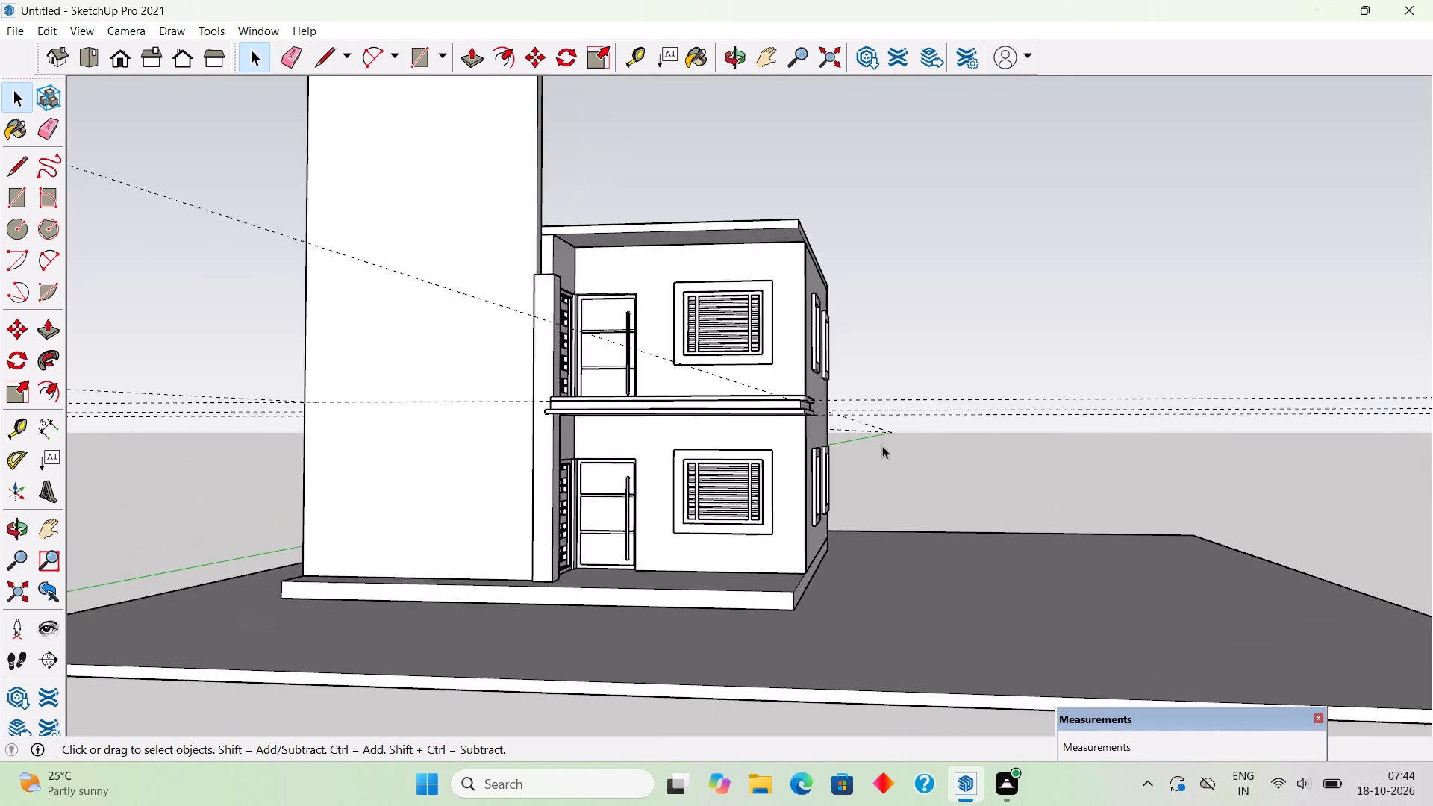
scroll(882, 446, "up", 2)
middle_click_drag(877, 469, 993, 547)
scroll(502, 413, "up", 8)
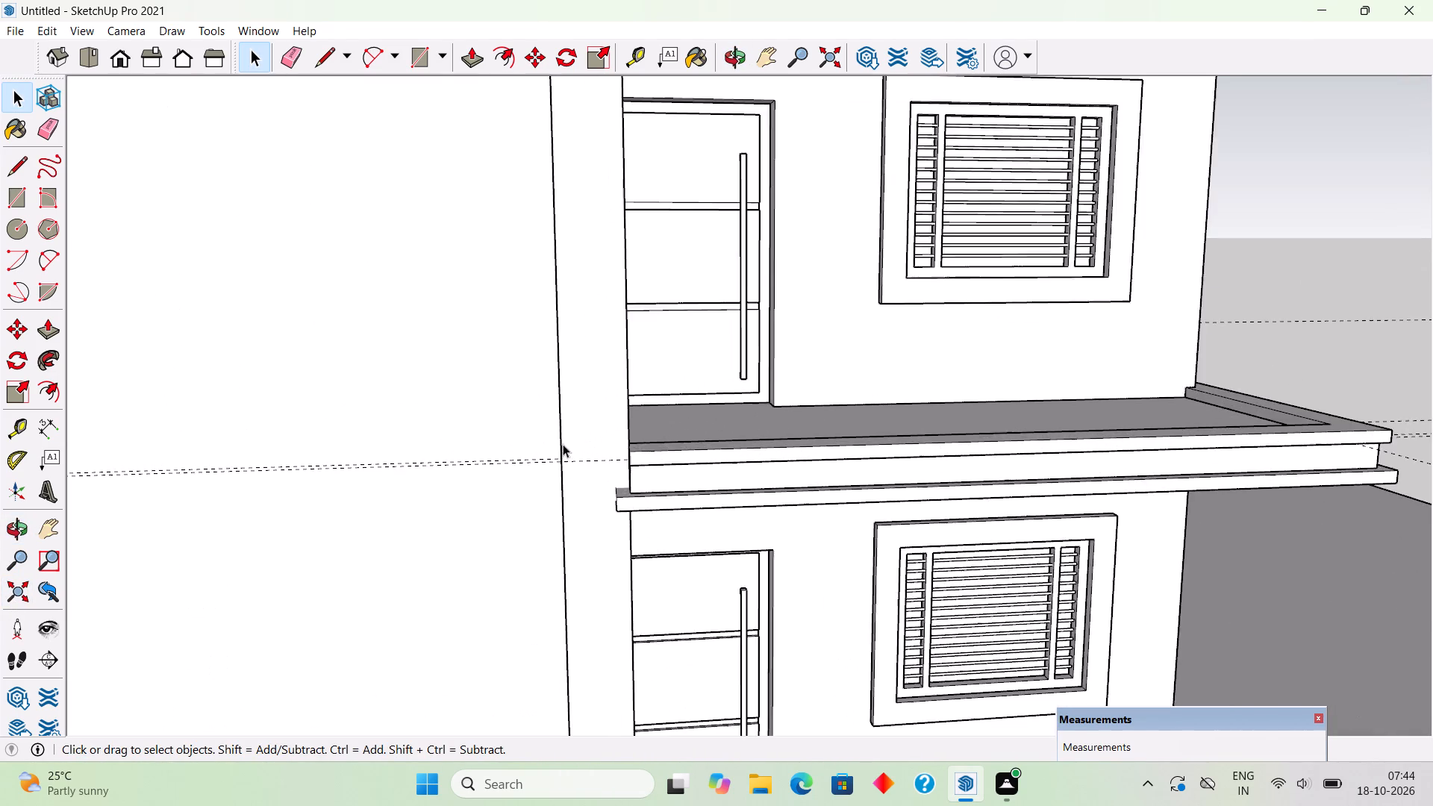
scroll(563, 444, "up", 5)
middle_click_drag(662, 486, 844, 540)
scroll(893, 538, "up", 9)
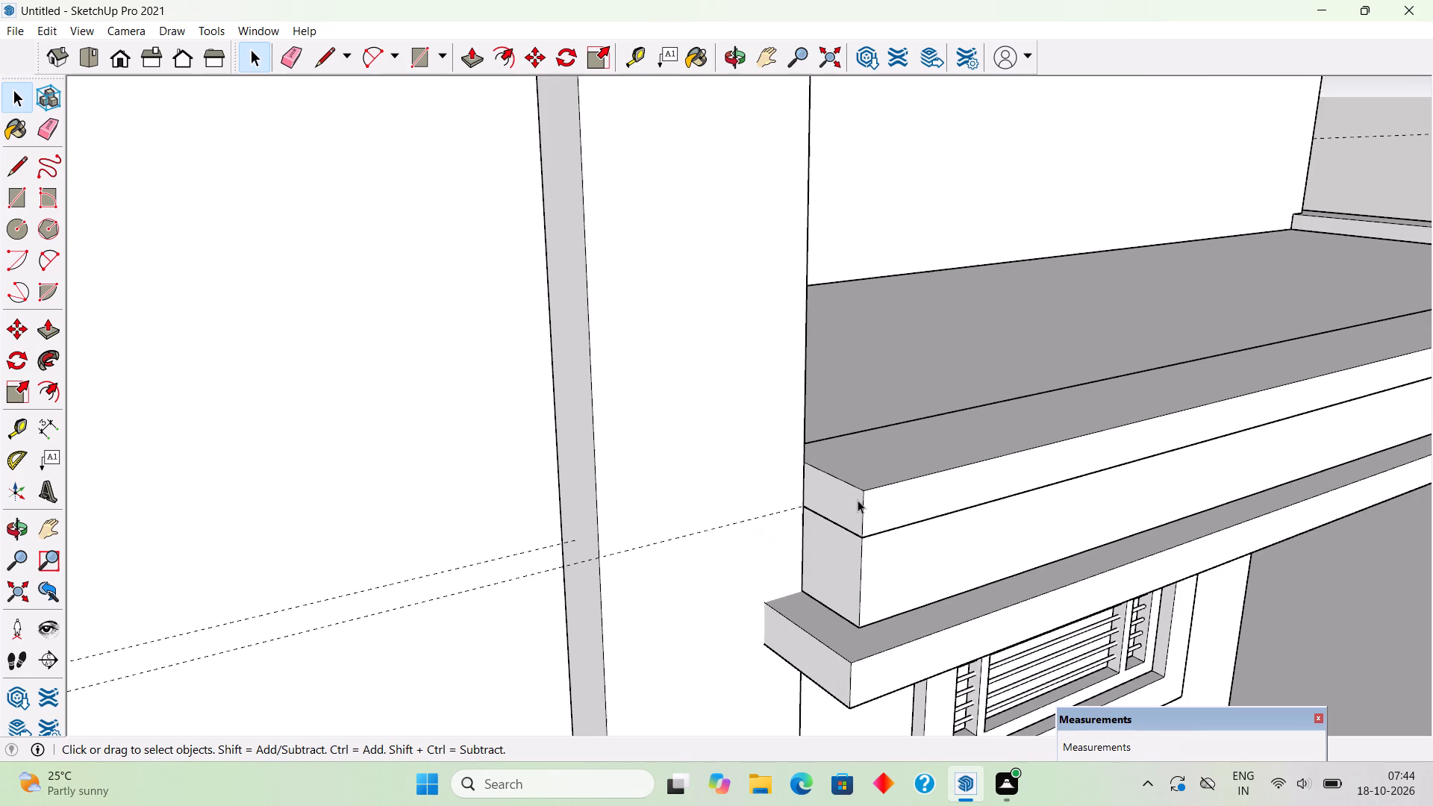
triple_click(846, 507)
key("l")
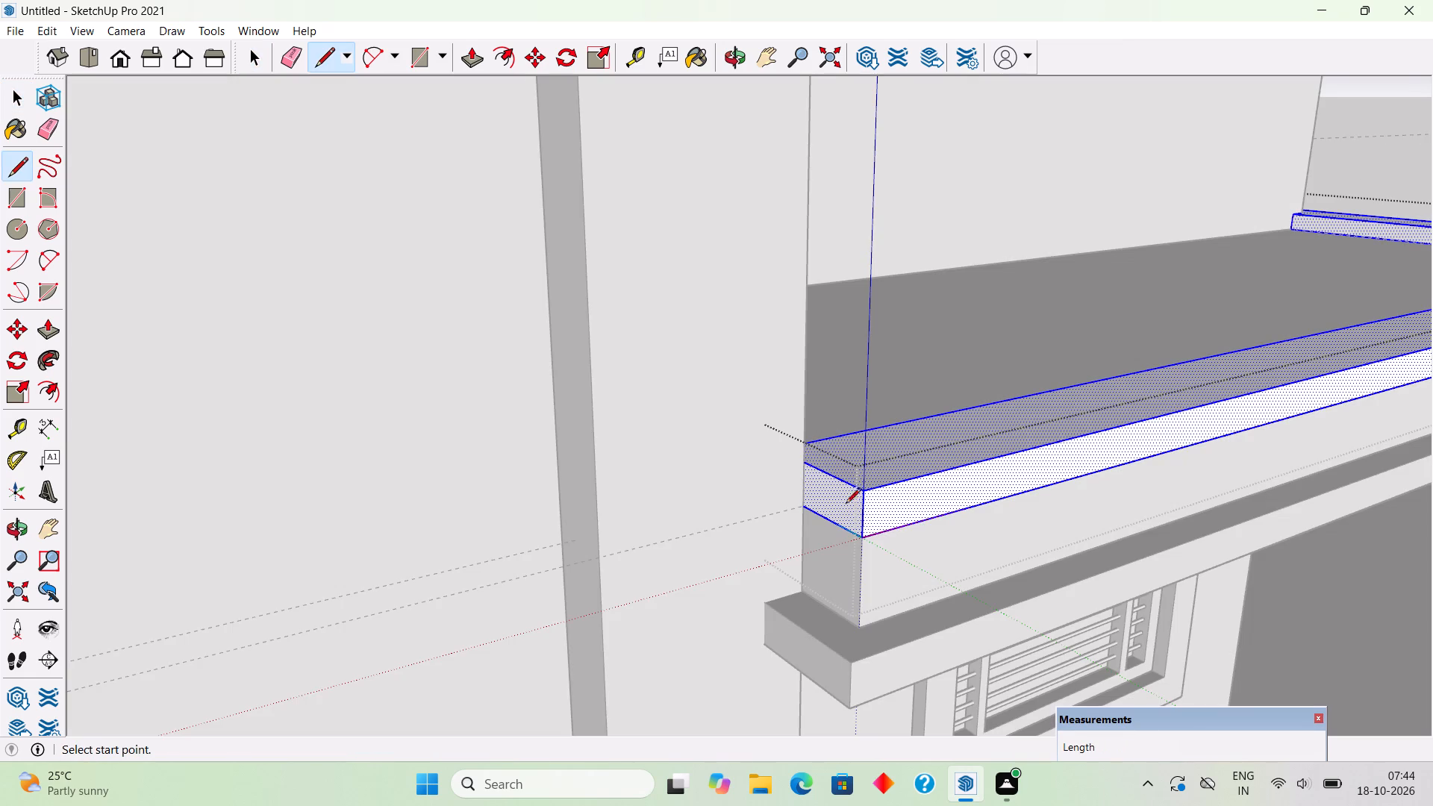
left_click(804, 466)
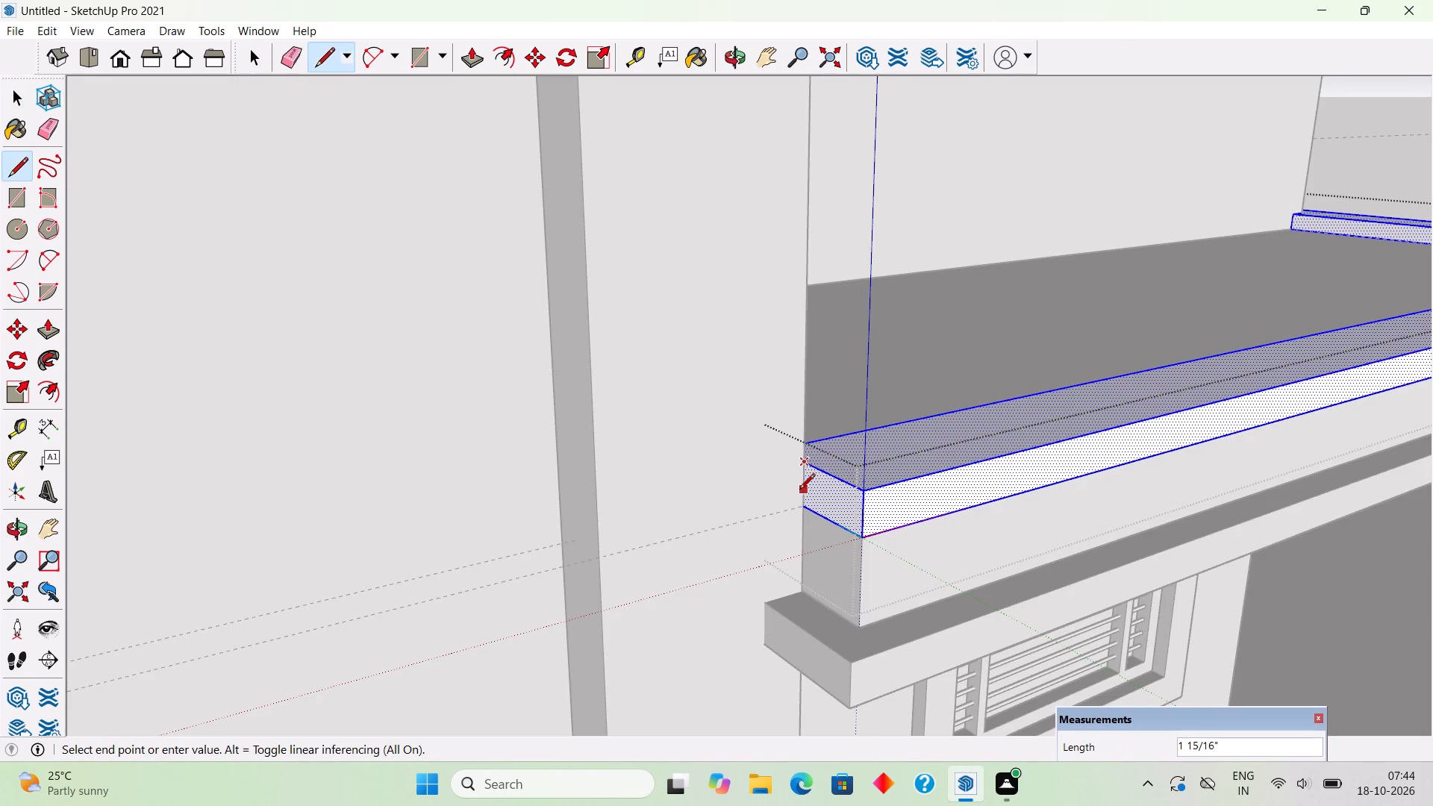
left_click(802, 504)
Extend the front curb's end face 3" past the slab, in line with the lower ledge's end.
key("p")
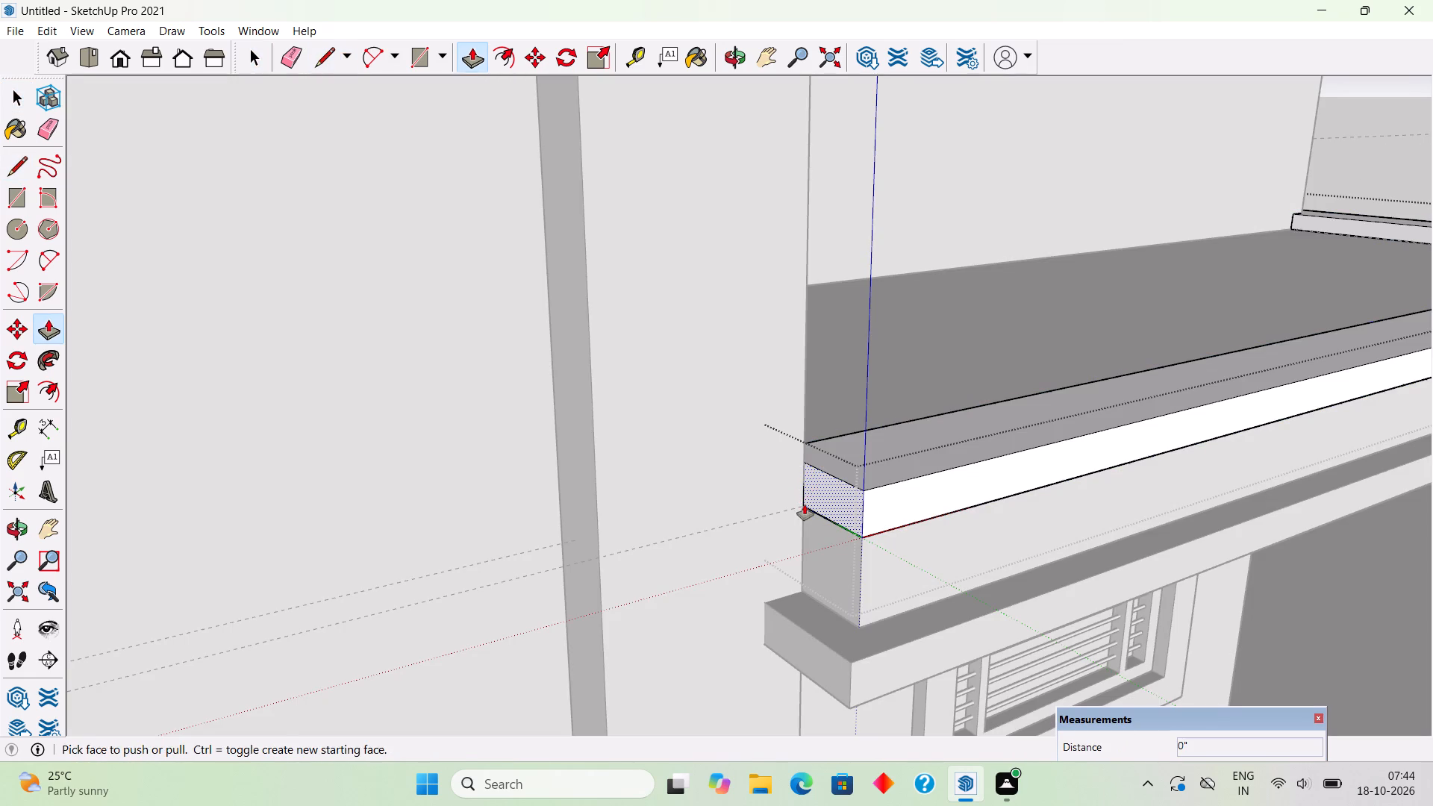
left_click(815, 501)
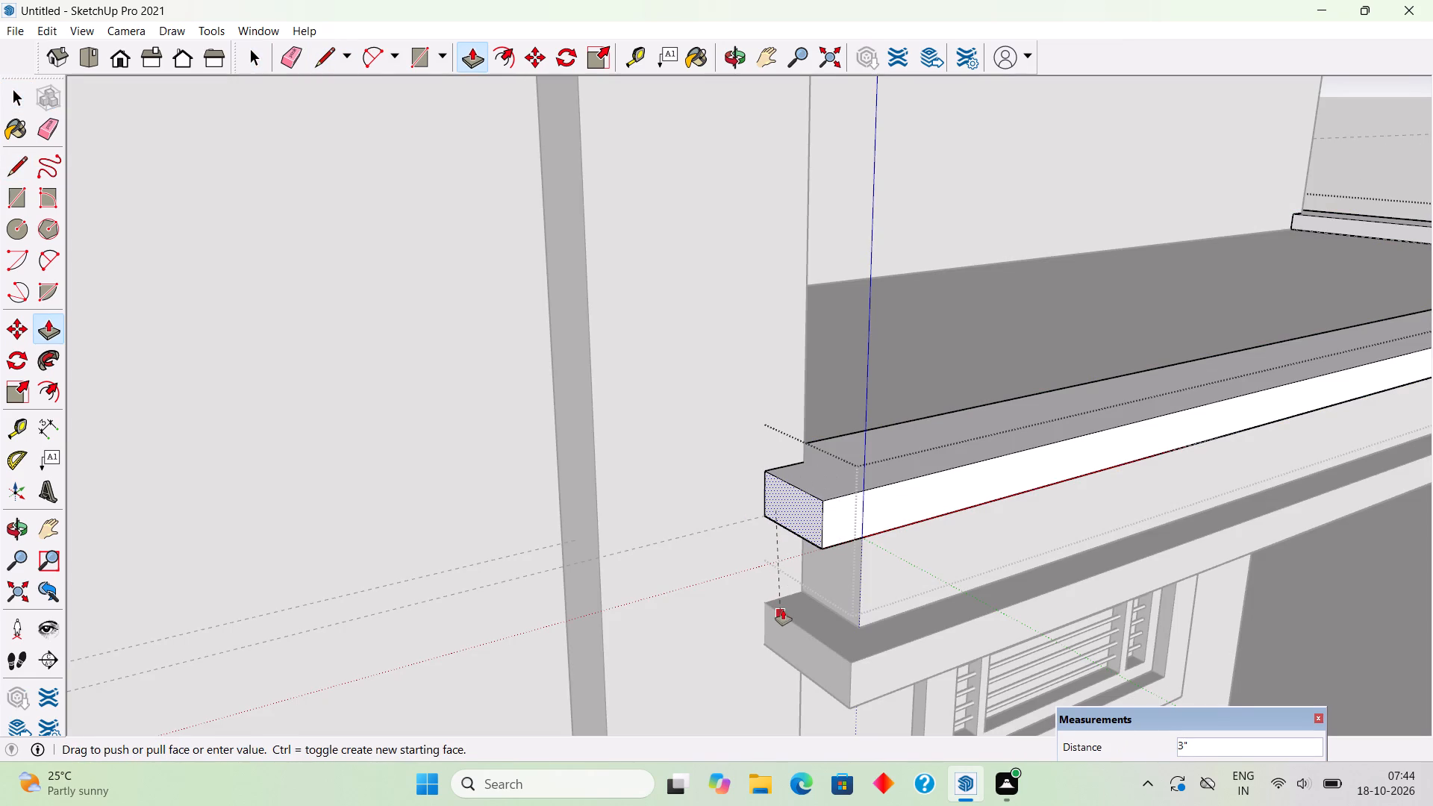
left_click(783, 610)
key("space")
scroll(777, 609, "down", 13)
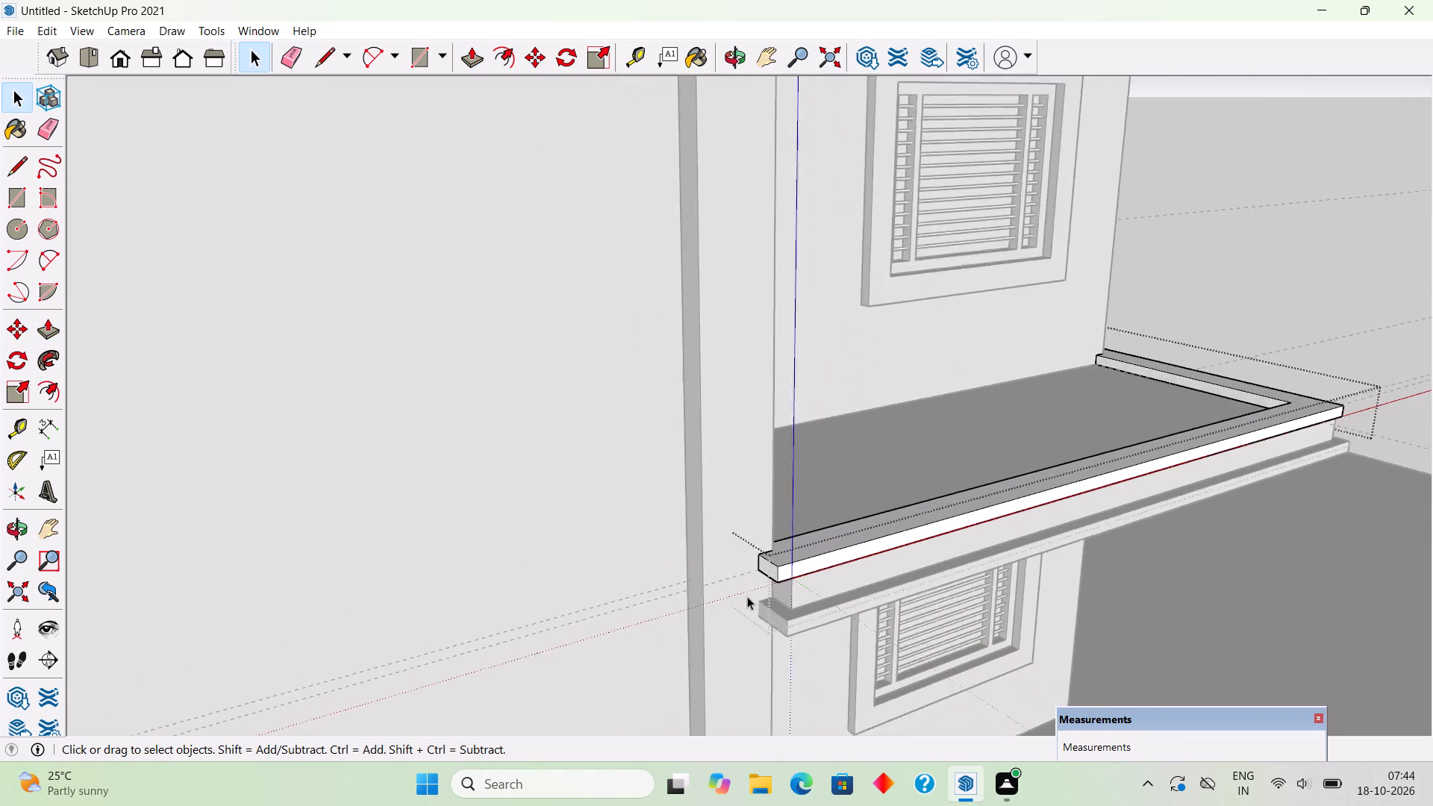
scroll(747, 596, "down", 1)
left_click(1117, 343)
Open the balcony slab's group for editing at its end on the side wall.
middle_click_drag(1030, 498, 666, 390)
scroll(666, 390, "down", 3)
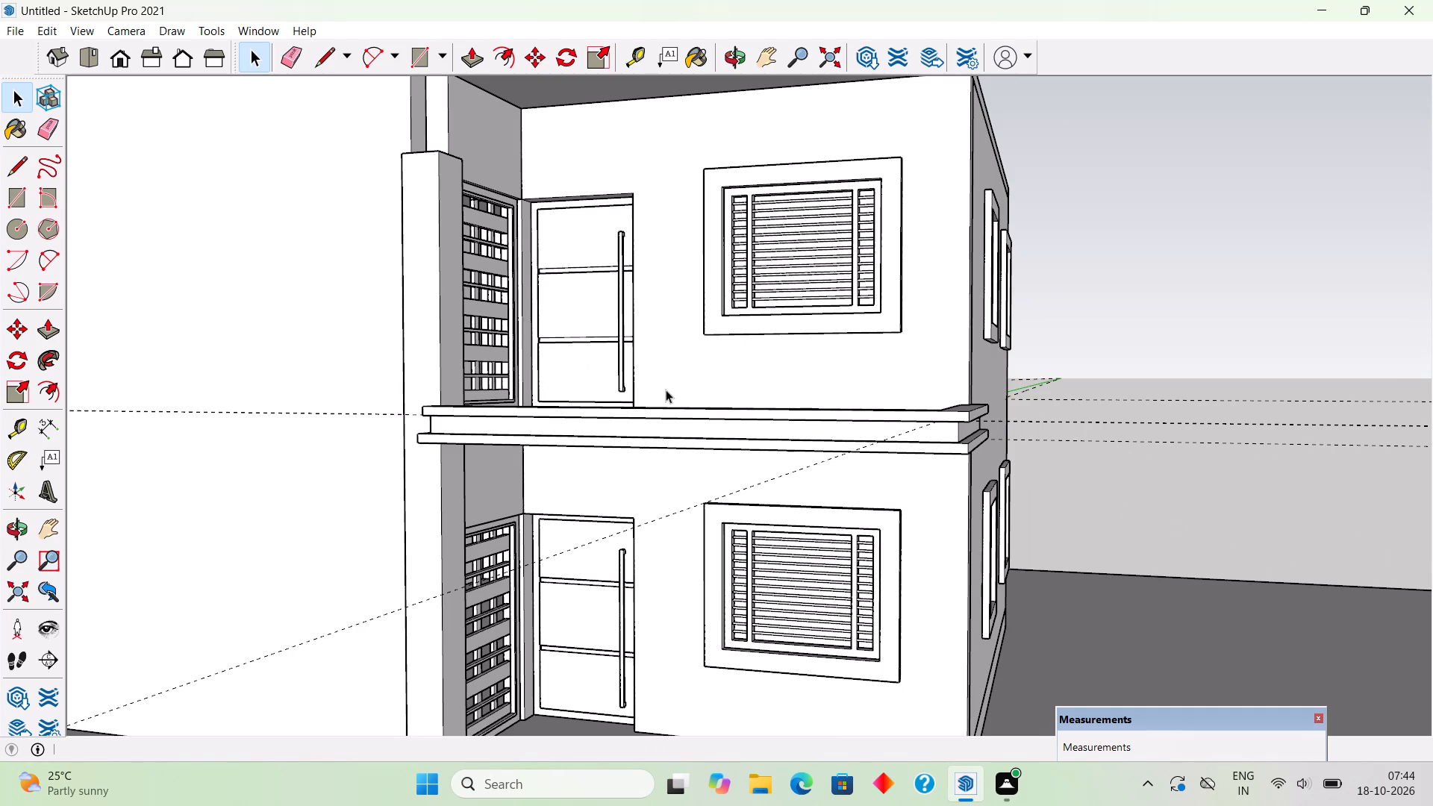
middle_click_drag(834, 444, 727, 428)
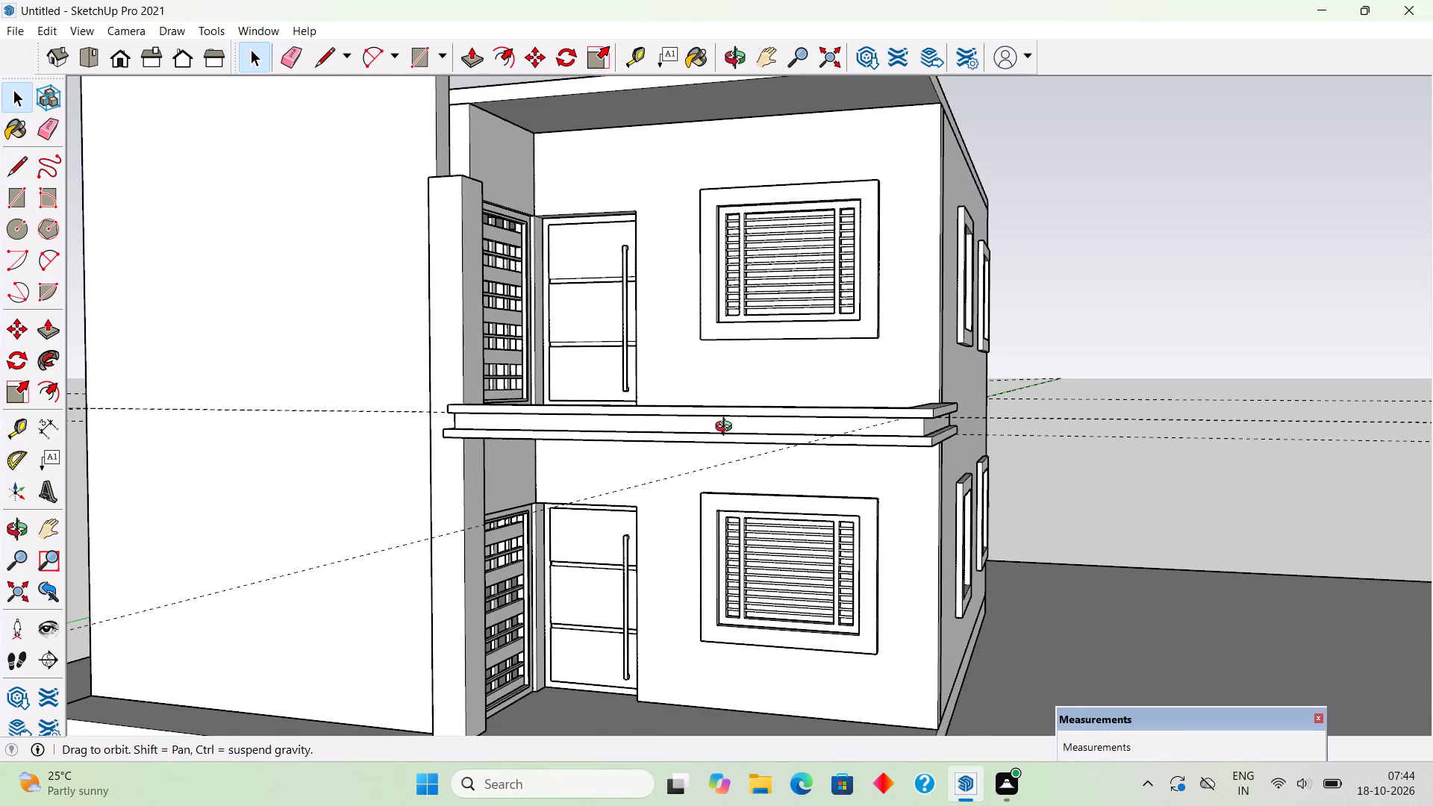
middle_click_drag(727, 428, 674, 418)
middle_click_drag(938, 447, 203, 466)
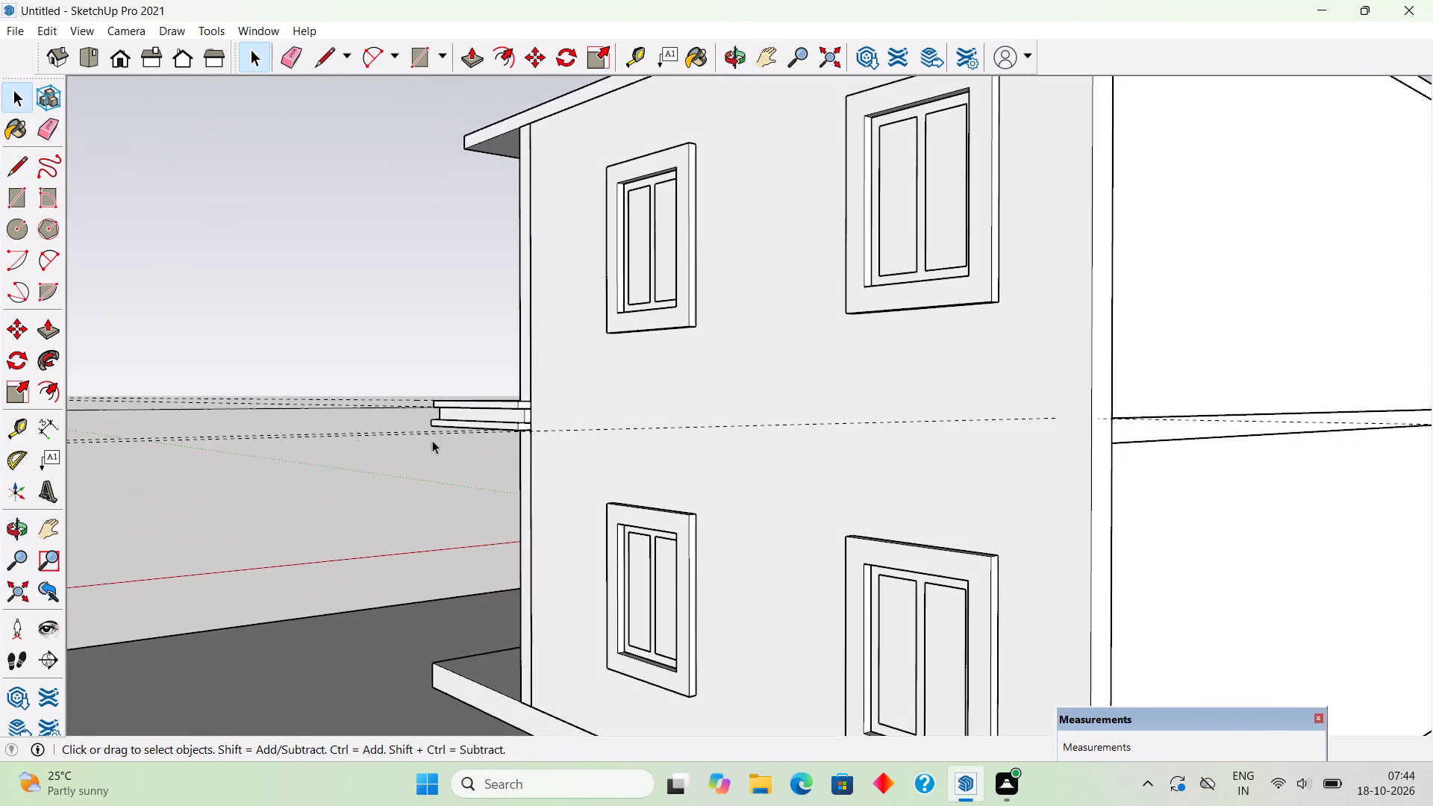
scroll(586, 415, "up", 5)
scroll(404, 444, "up", 3)
triple_click(561, 387)
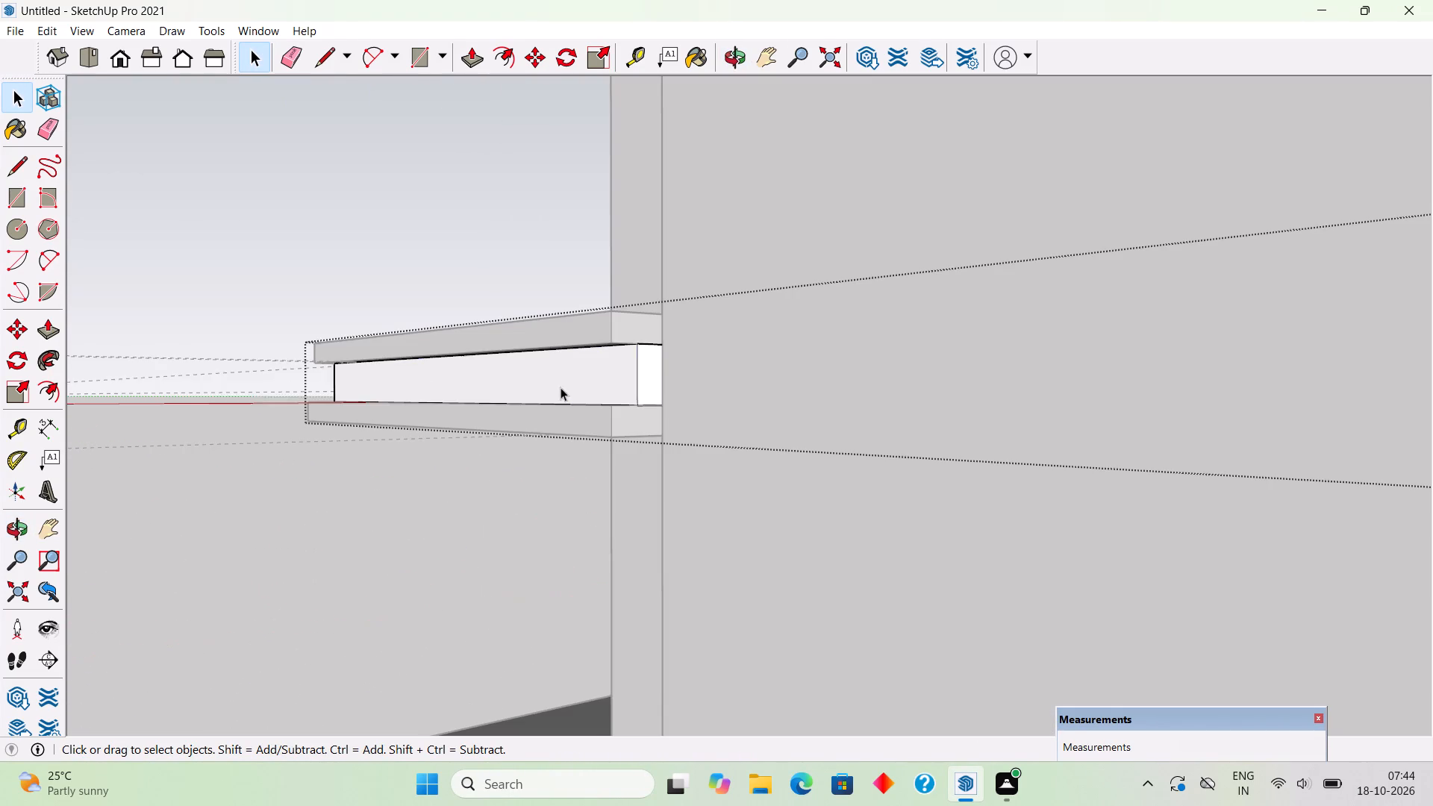
scroll(664, 382, "up", 4)
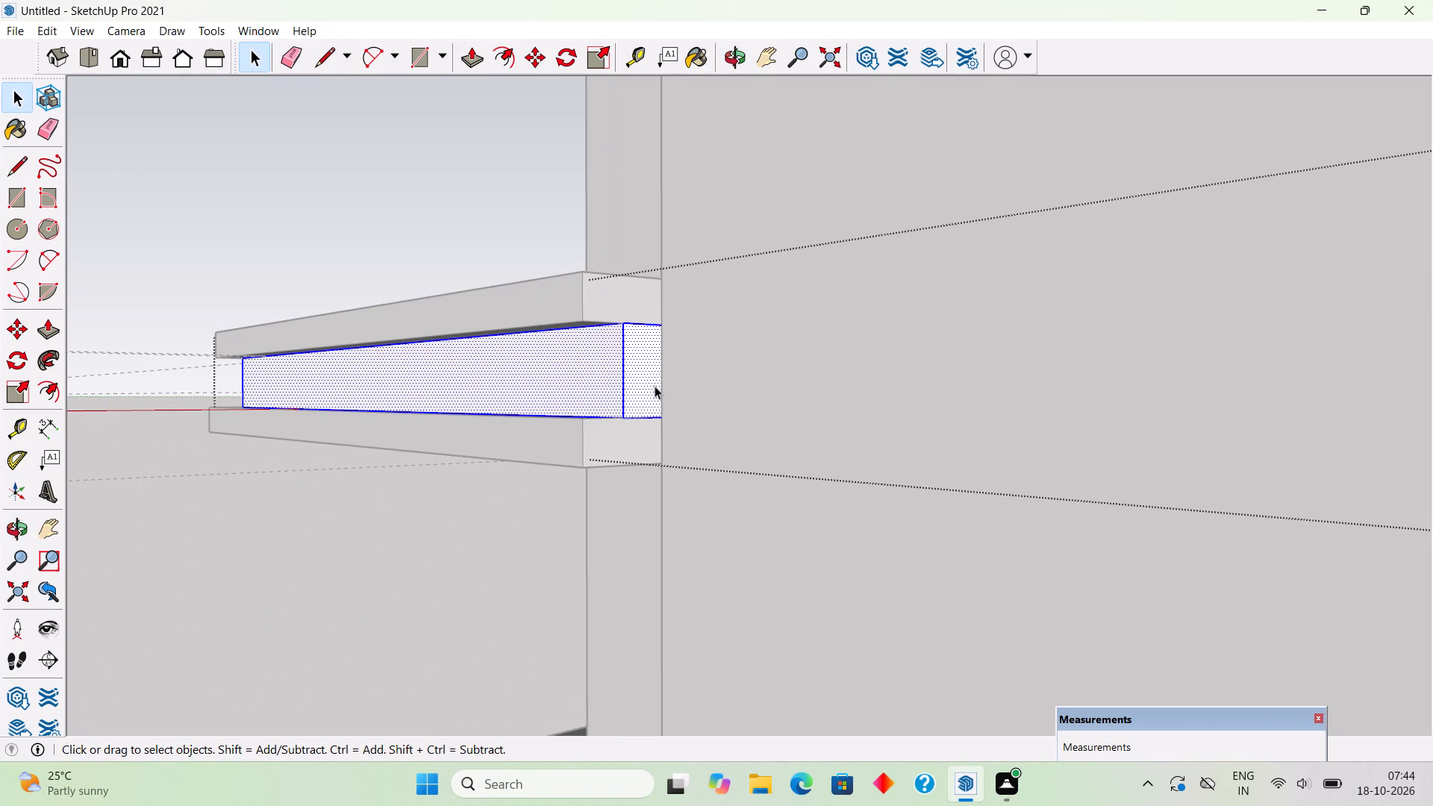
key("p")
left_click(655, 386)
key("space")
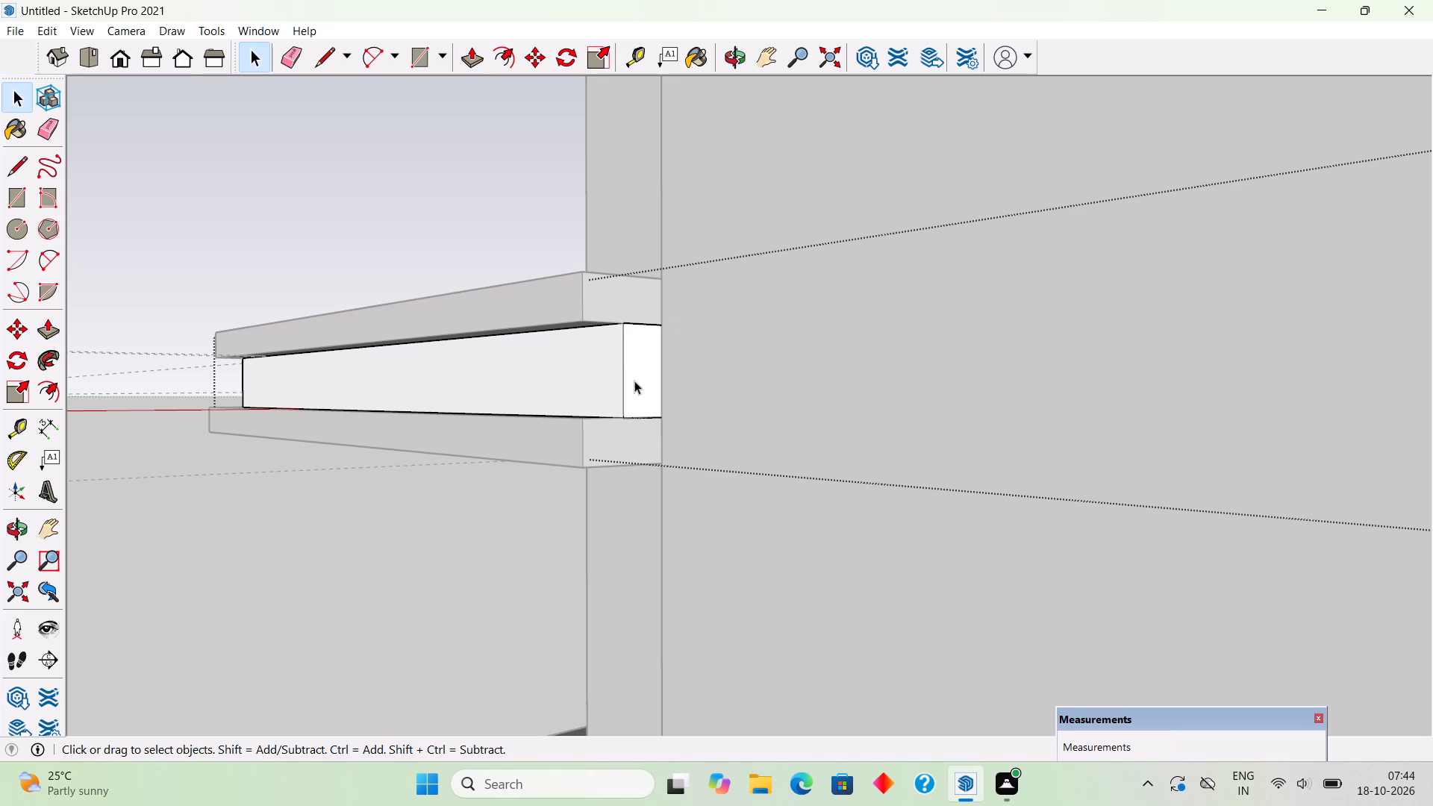
Draw the missing 6" vertical edge where the slab's end face meets the side wall.
scroll(639, 369, "up", 4)
key("l")
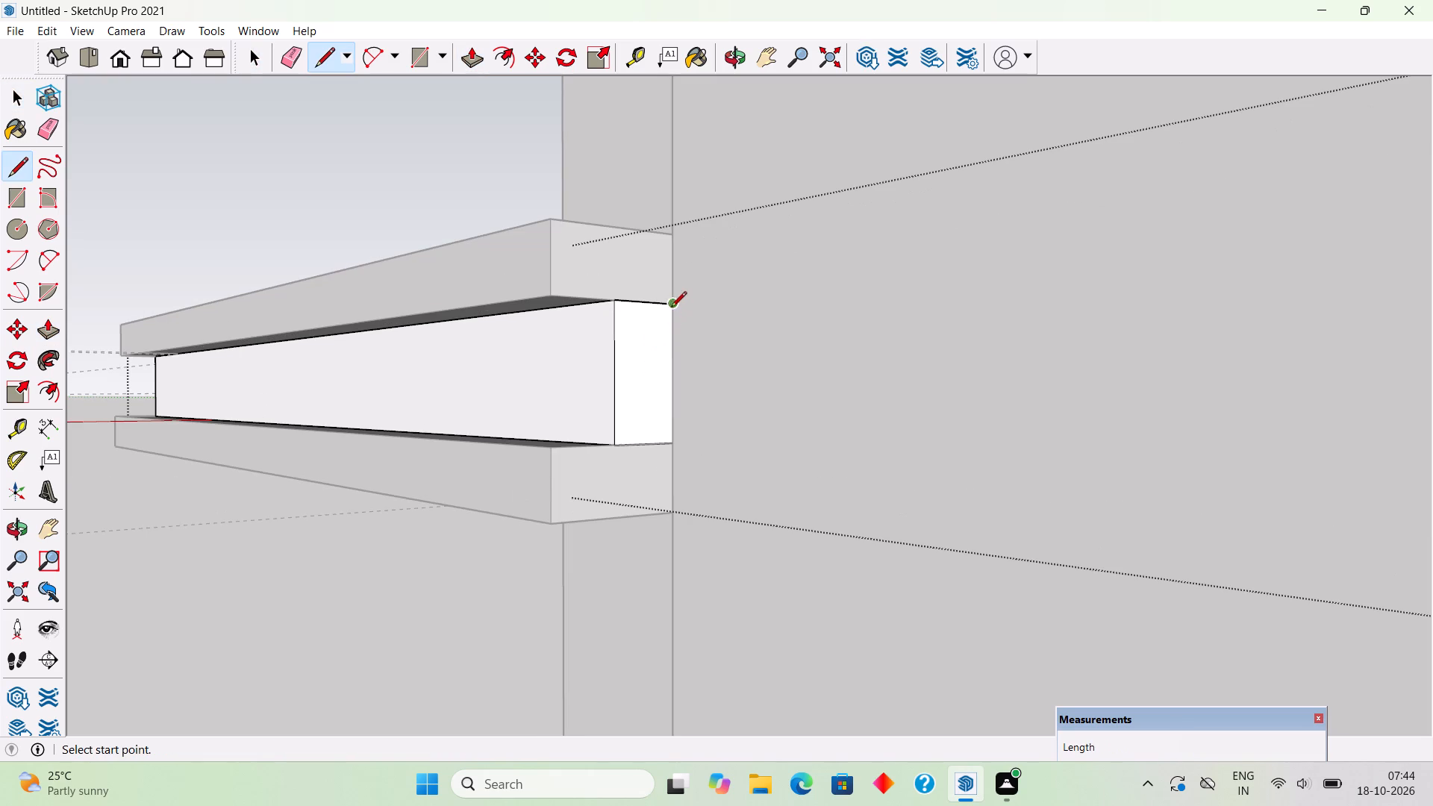
left_click(669, 306)
left_click(668, 443)
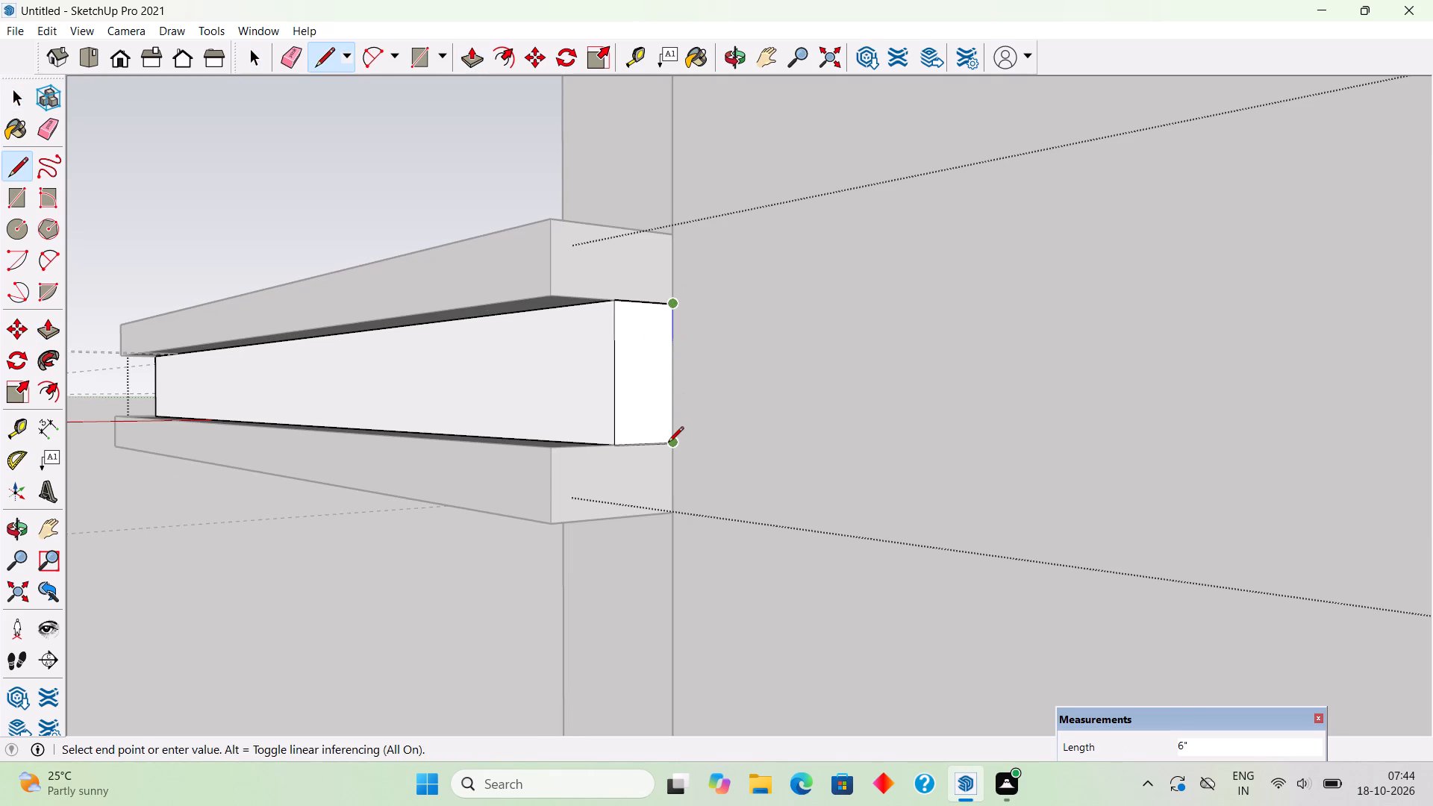
key("space")
Extend the slab's end face 7' 3" along the side wall, to the middle of the nearest lower window.
left_click(602, 414)
left_click(645, 396)
key("p")
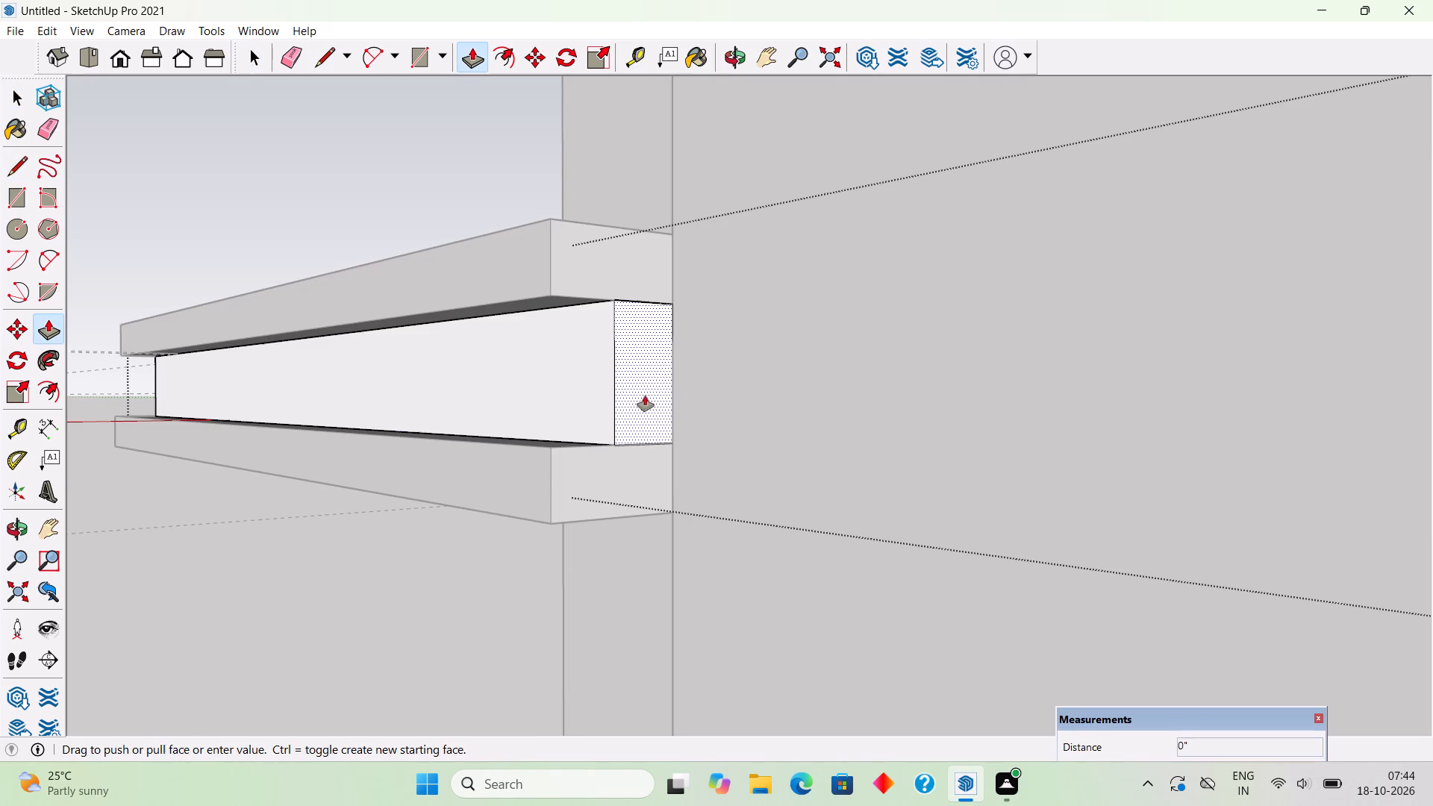
left_click(645, 396)
scroll(728, 411, "down", 18)
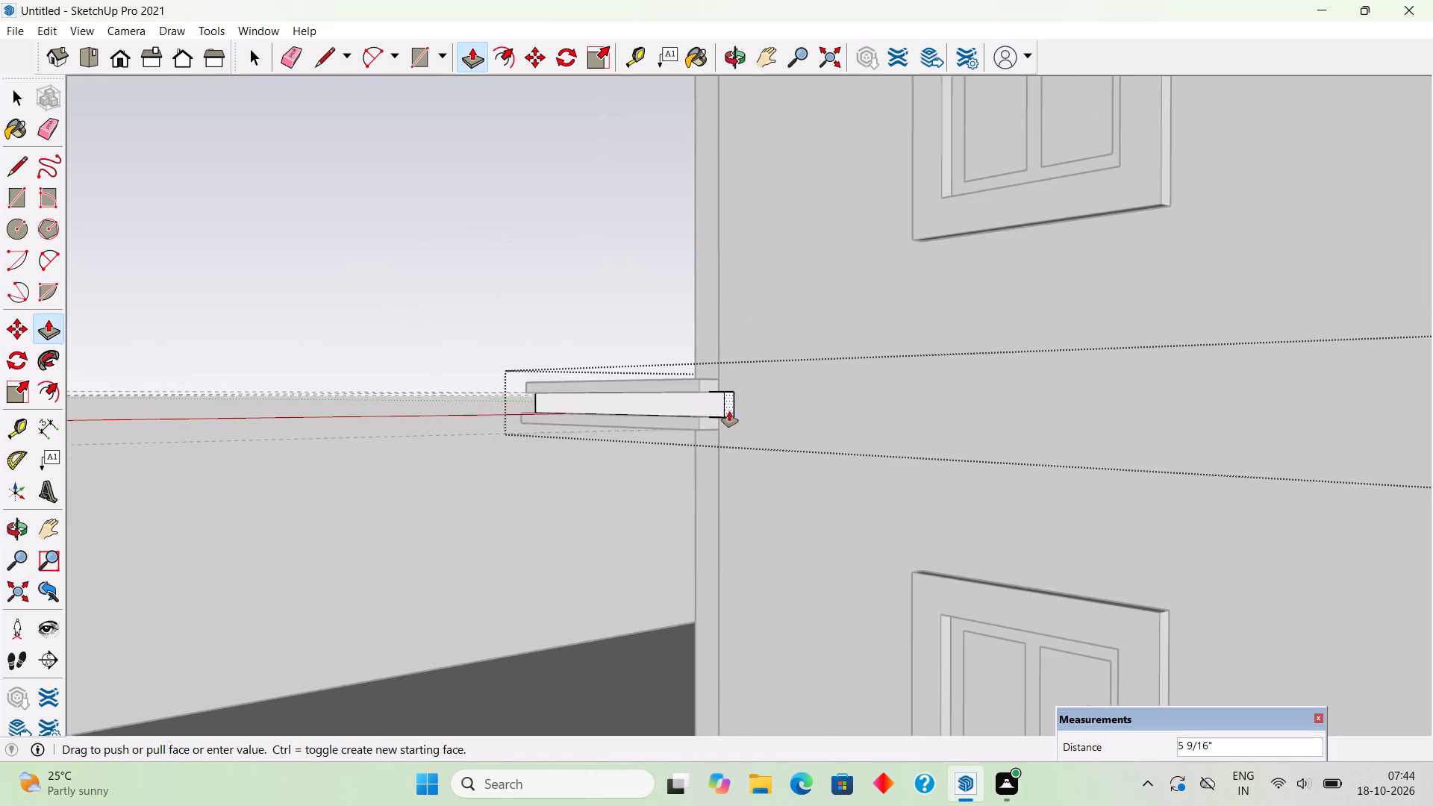
scroll(729, 411, "down", 7)
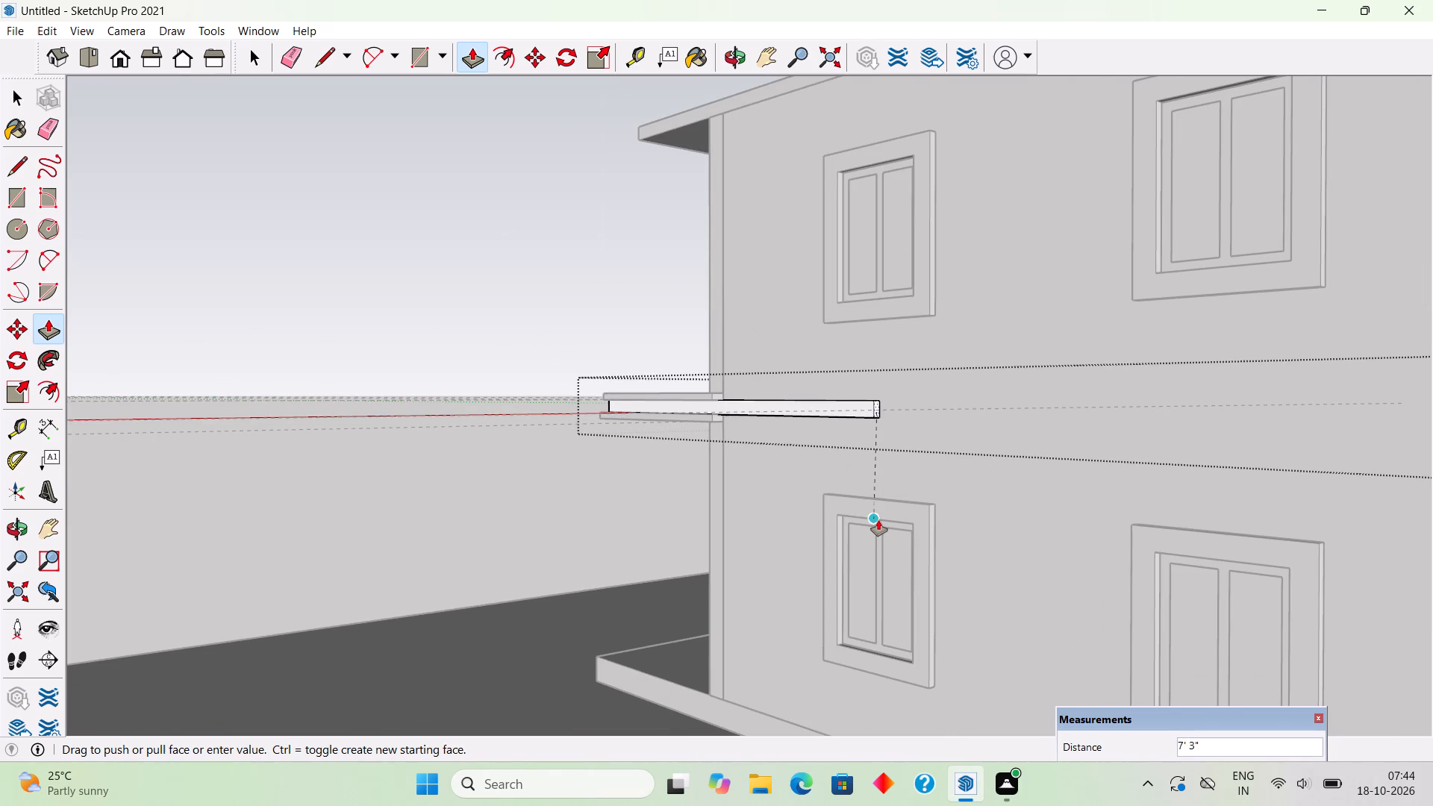
left_click(878, 520)
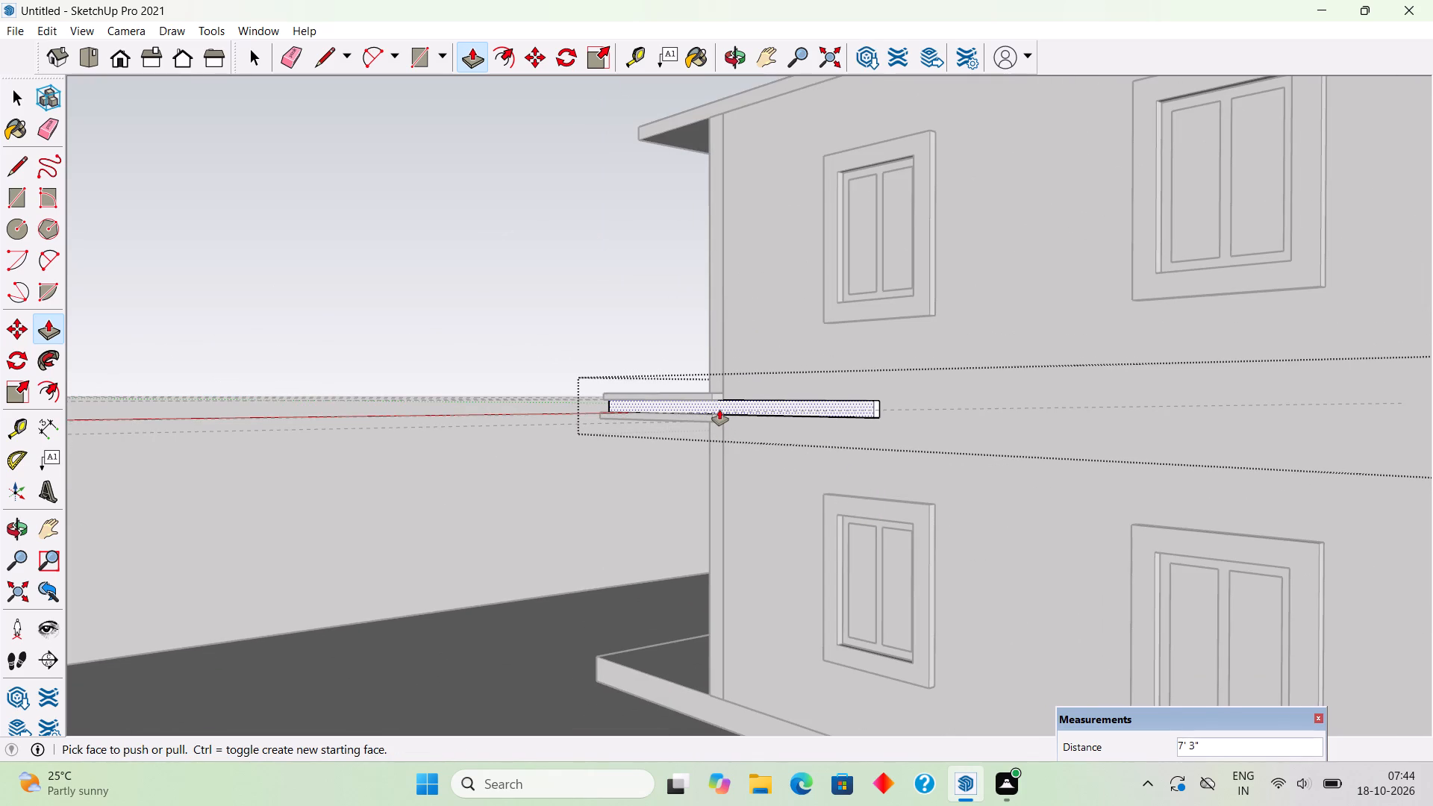
key("space")
Inside the upper curb's group, extend its side end face 7' 3" along the wall, flush with the slab's end.
scroll(713, 388, "up", 6)
triple_click(680, 394)
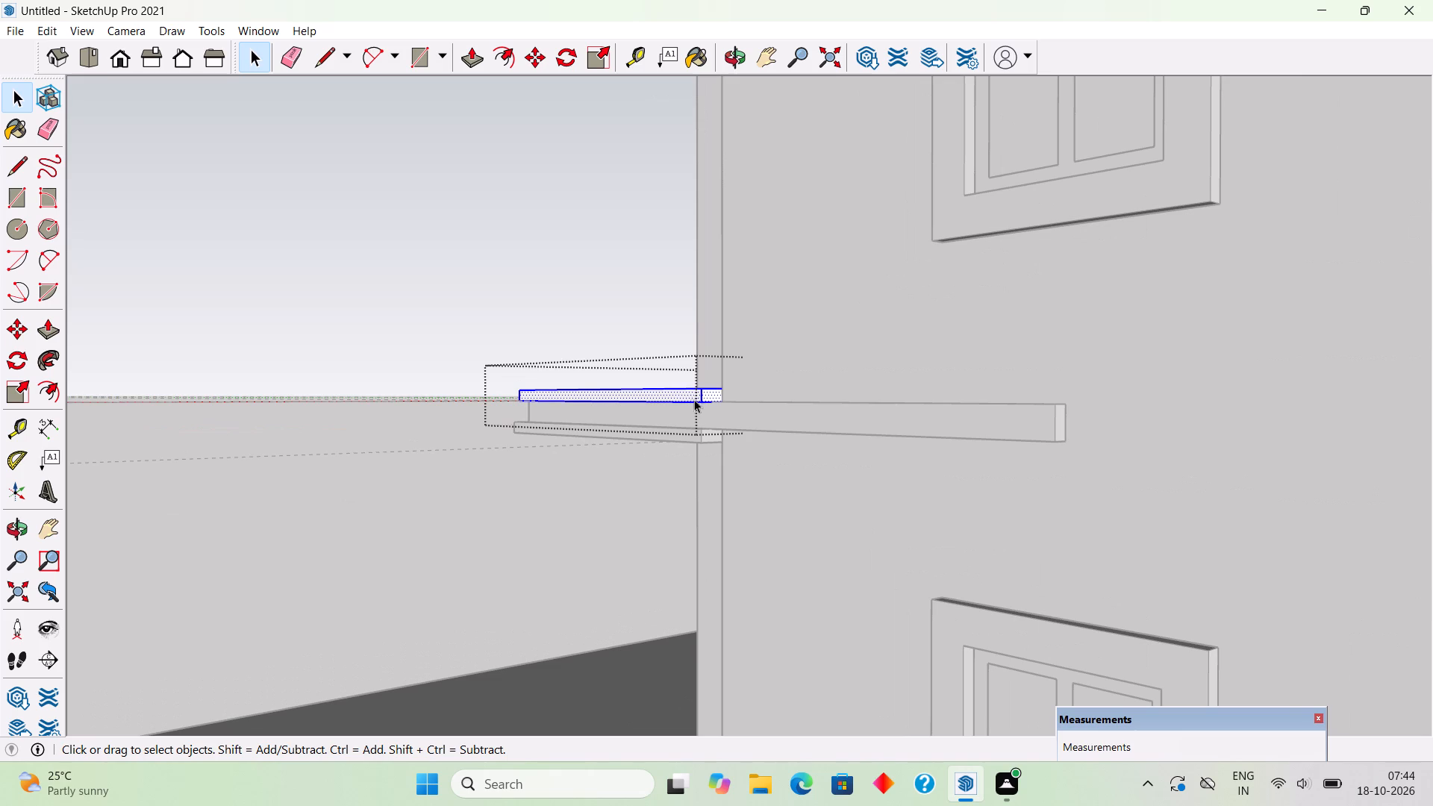
key("p")
left_click(714, 396)
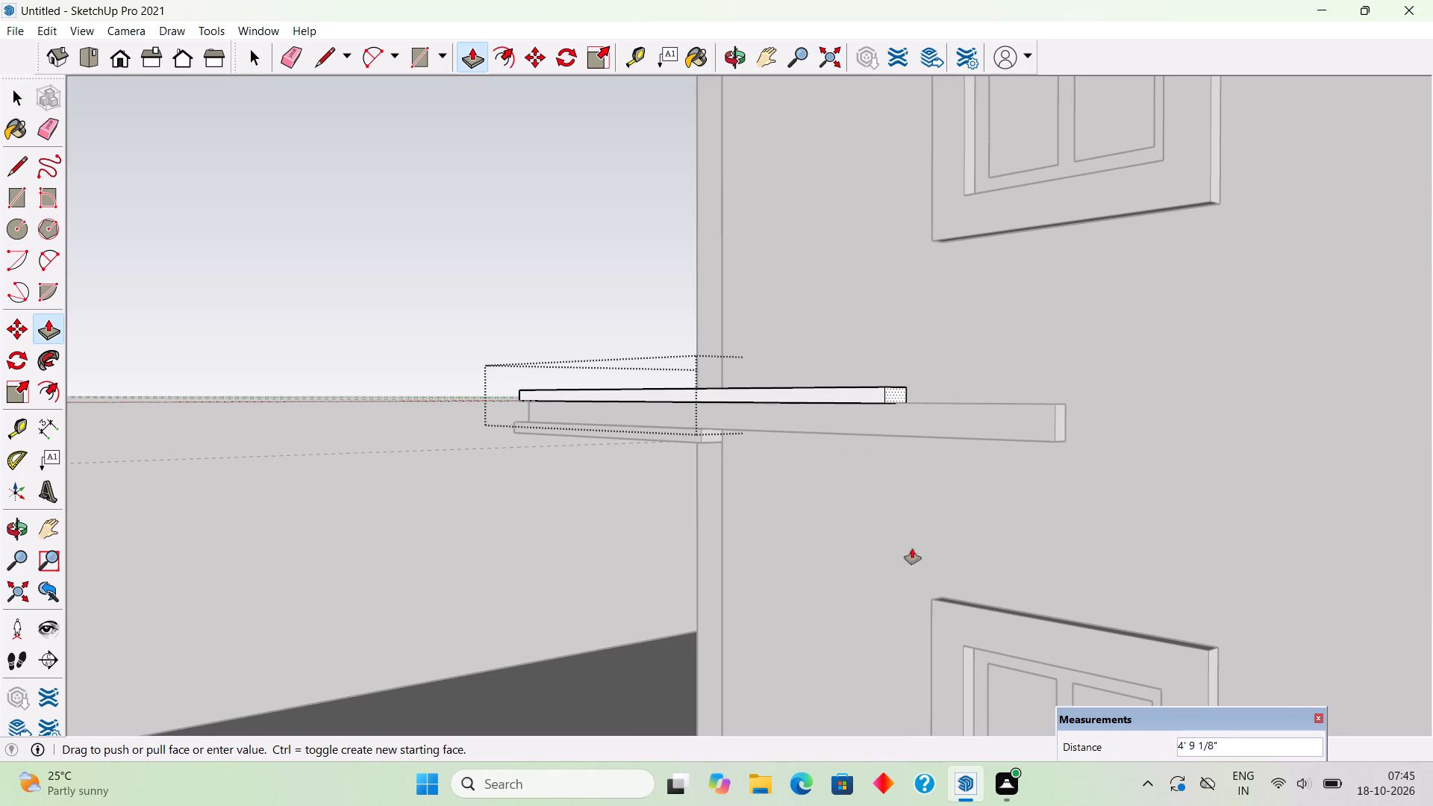
left_click(1051, 440)
key("space")
Inside the lower ledge's group, extend its side end face 7' 3" along the wall, flush with the slab's end.
triple_click(702, 439)
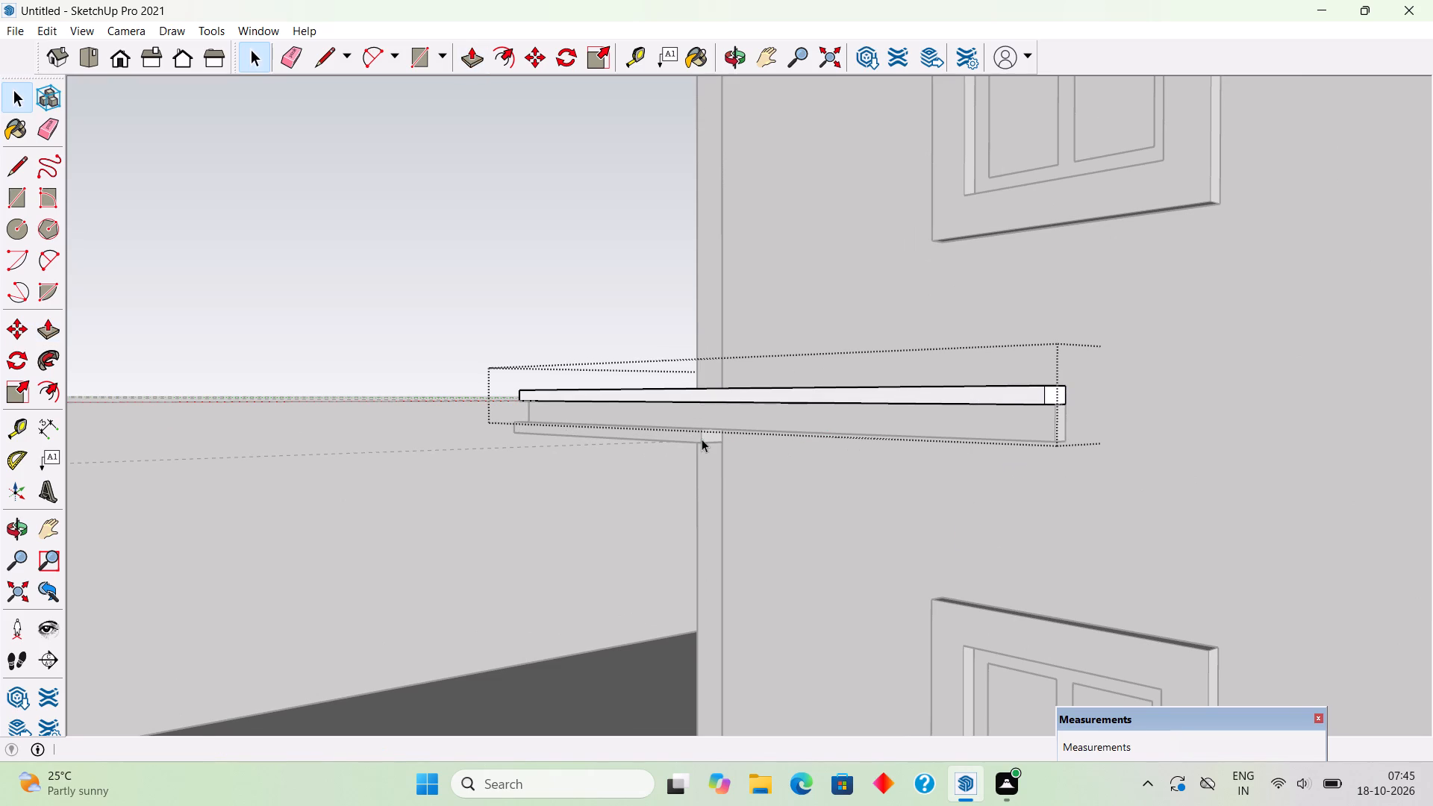
key("p")
left_click(710, 430)
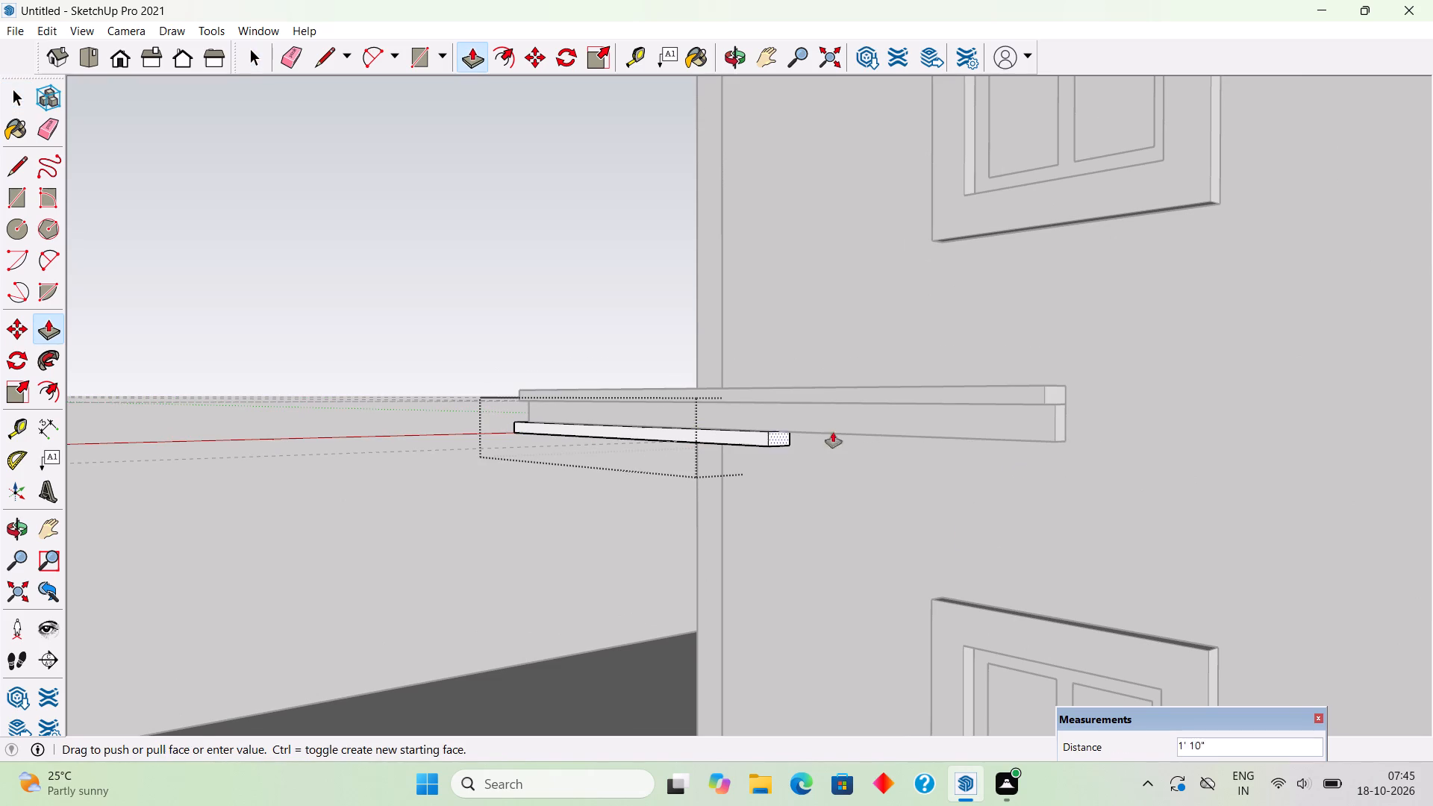
left_click(1056, 424)
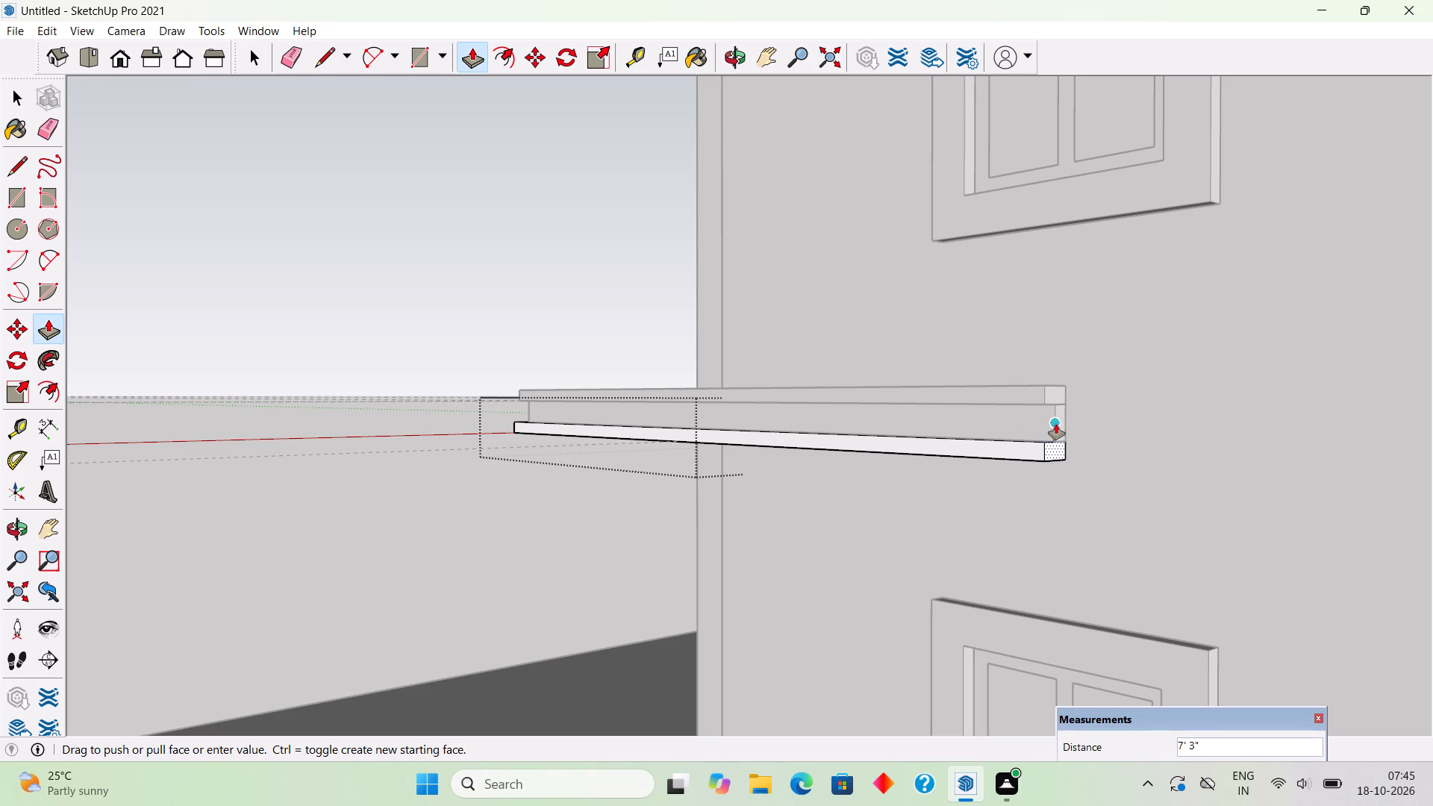
key("space")
left_click(570, 237)
Examine the extended slab, curb and ledge around the house's front corner.
scroll(566, 269, "down", 5)
middle_click_drag(556, 343, 686, 366)
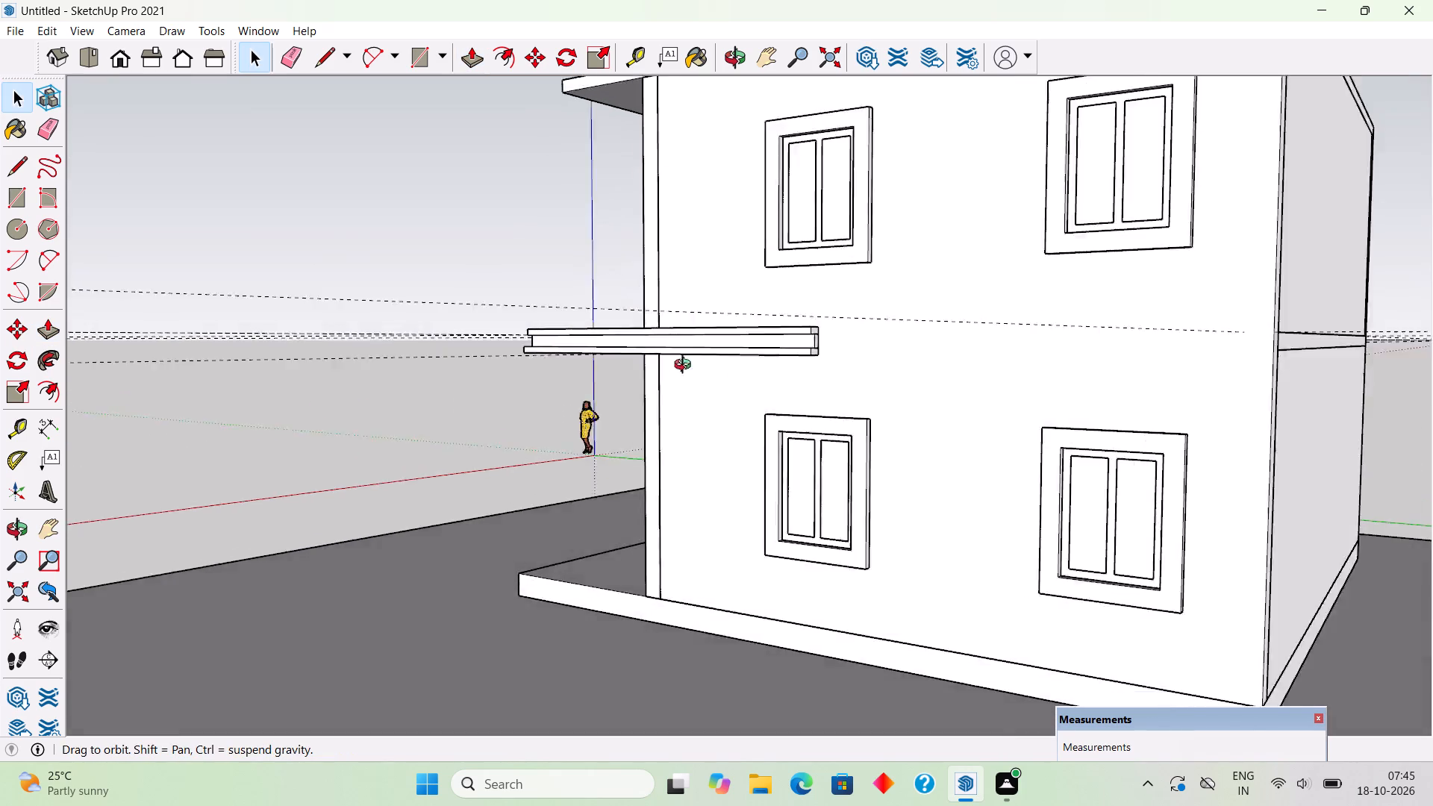
middle_click_drag(686, 366, 893, 372)
scroll(889, 372, "down", 3)
middle_click_drag(733, 452, 873, 428)
scroll(875, 428, "up", 1)
middle_click_drag(767, 503, 773, 502)
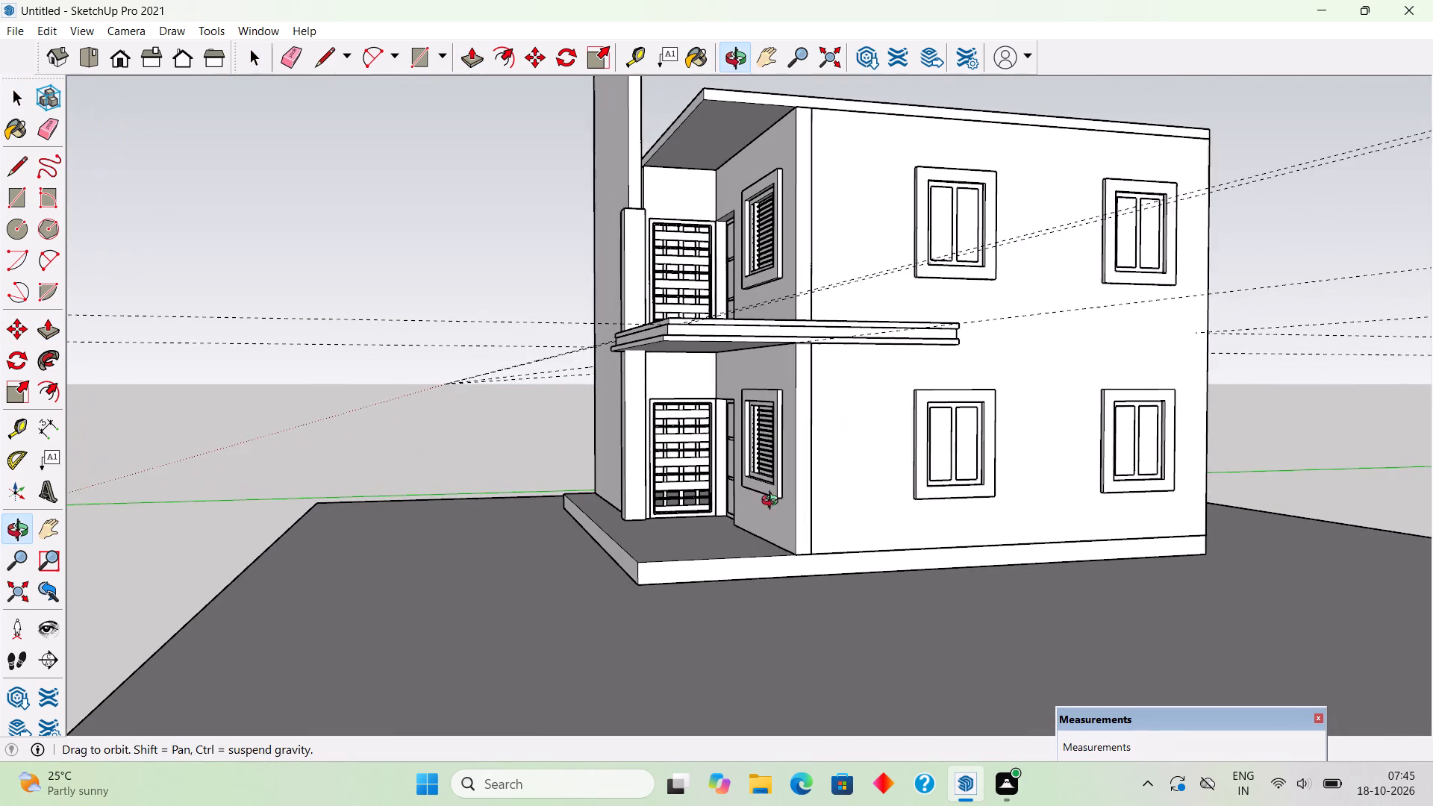
middle_click_drag(773, 502, 882, 508)
scroll(882, 508, "up", 3)
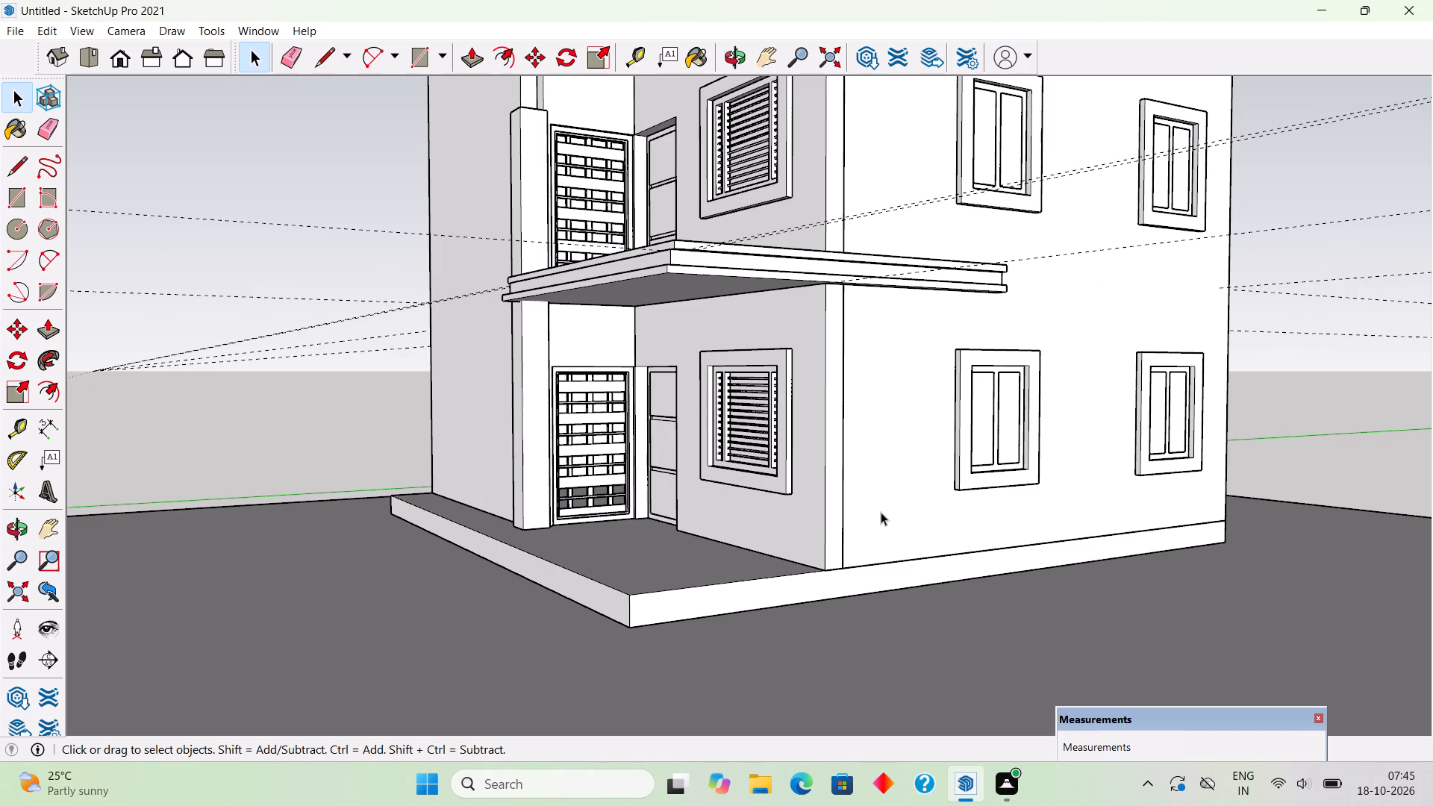
Inside the slab's group, extend its side end face another 2' 1" to line up with the lower window frame's far edge.
middle_click_drag(873, 513, 354, 525)
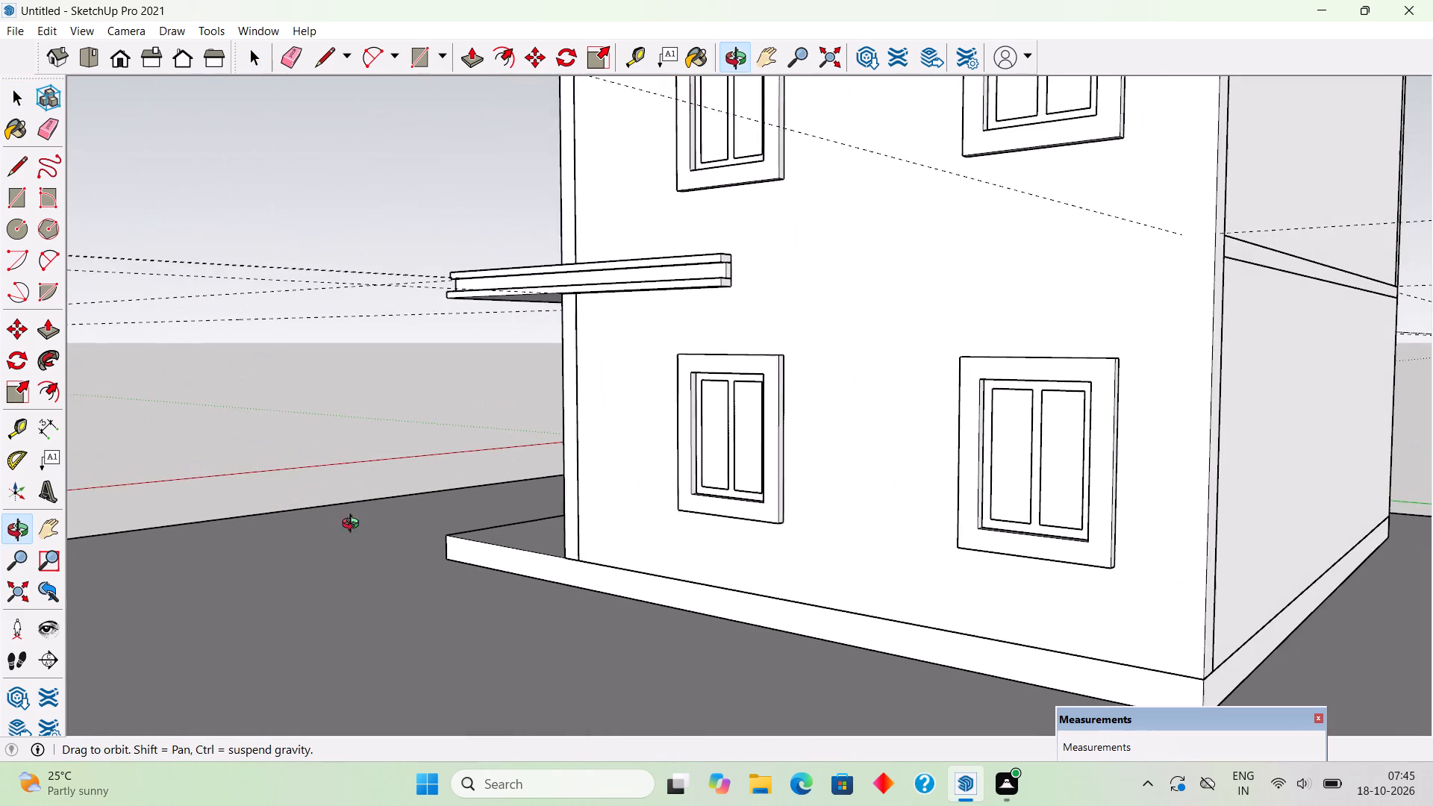
middle_click_drag(354, 525, 353, 525)
scroll(680, 282, "up", 4)
triple_click(708, 267)
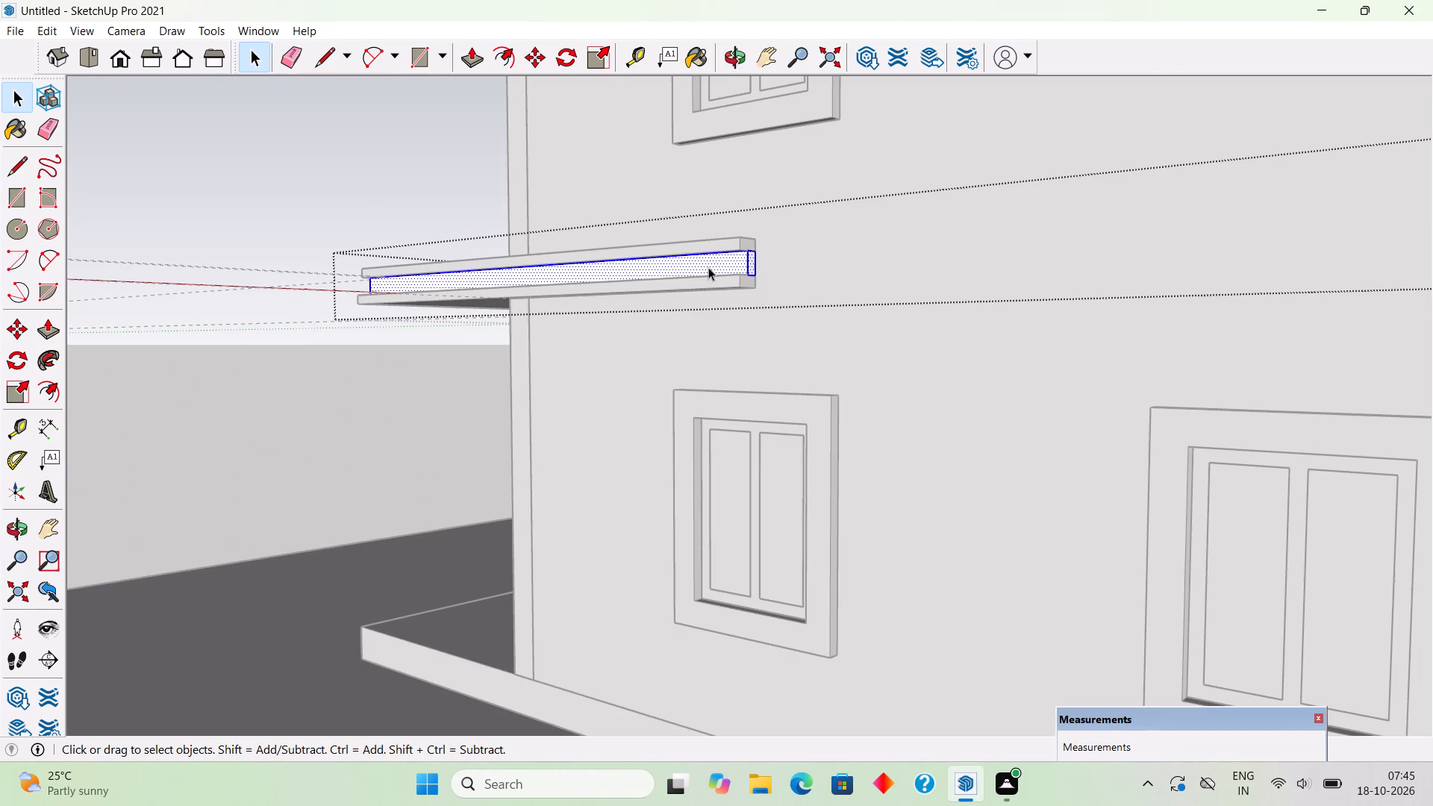
key("p")
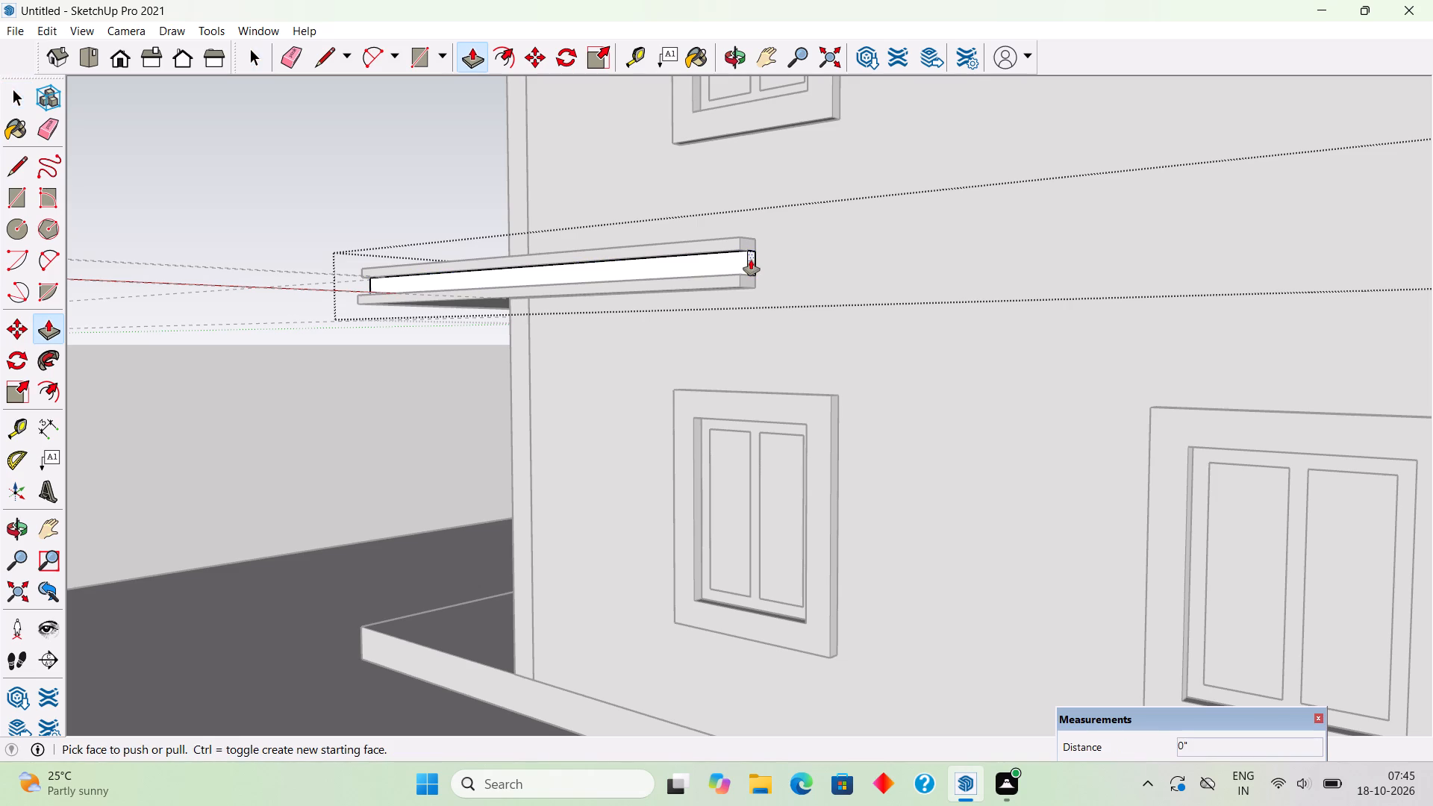
left_click(751, 260)
left_click(840, 442)
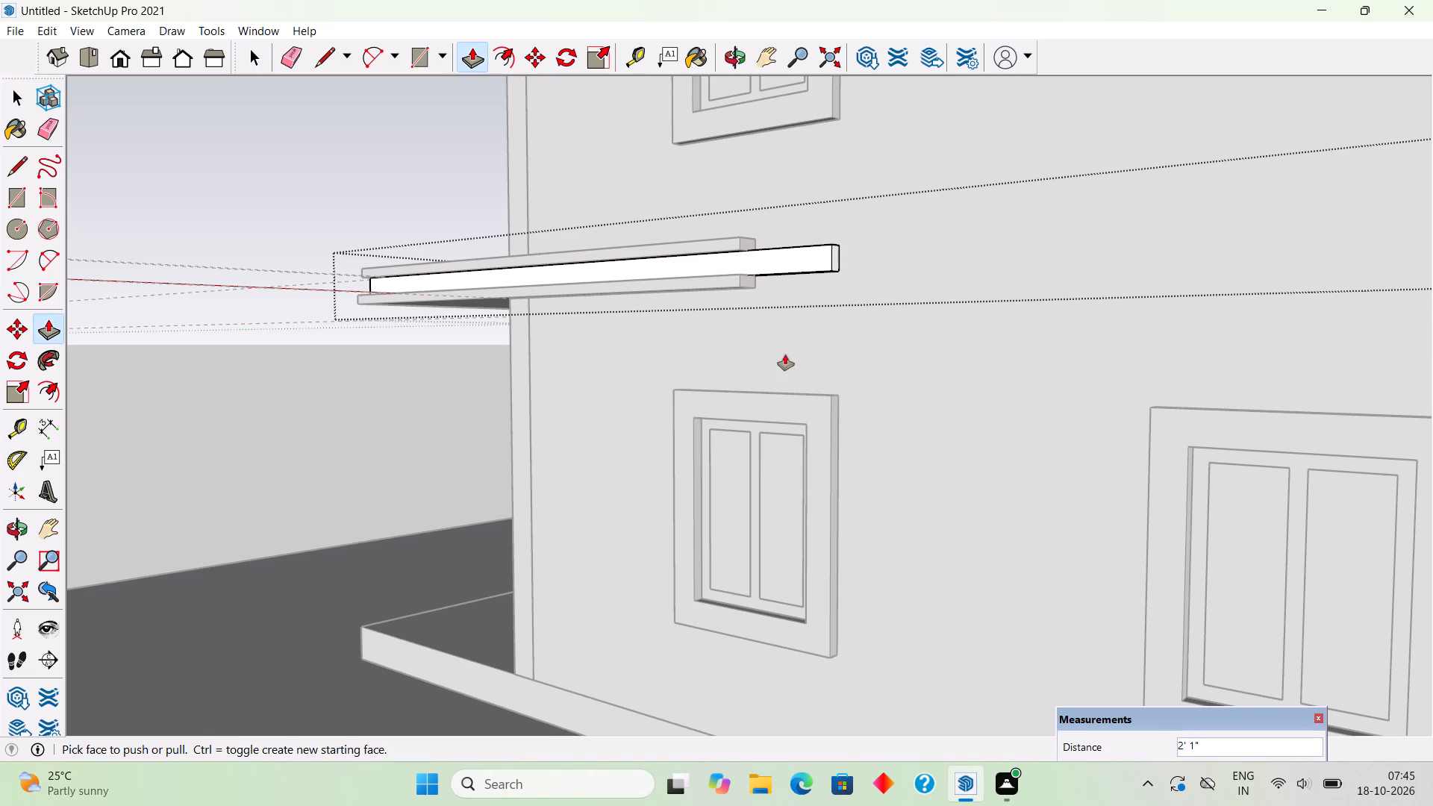
Inside the lower ledge's group, extend its side end face another 2' 1" along the wall, flush with the slab's end.
key("space")
triple_click(729, 283)
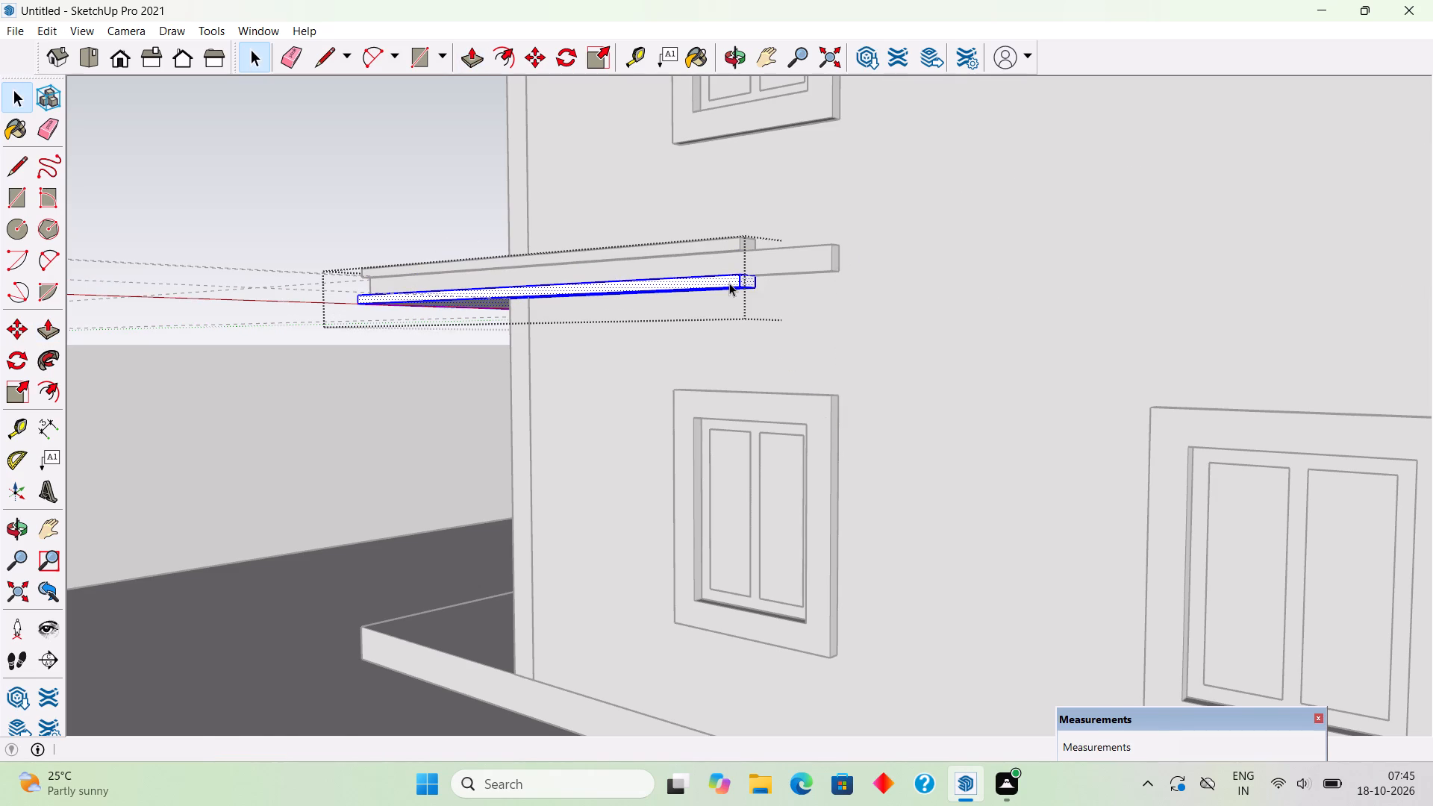
key("p")
left_click(743, 281)
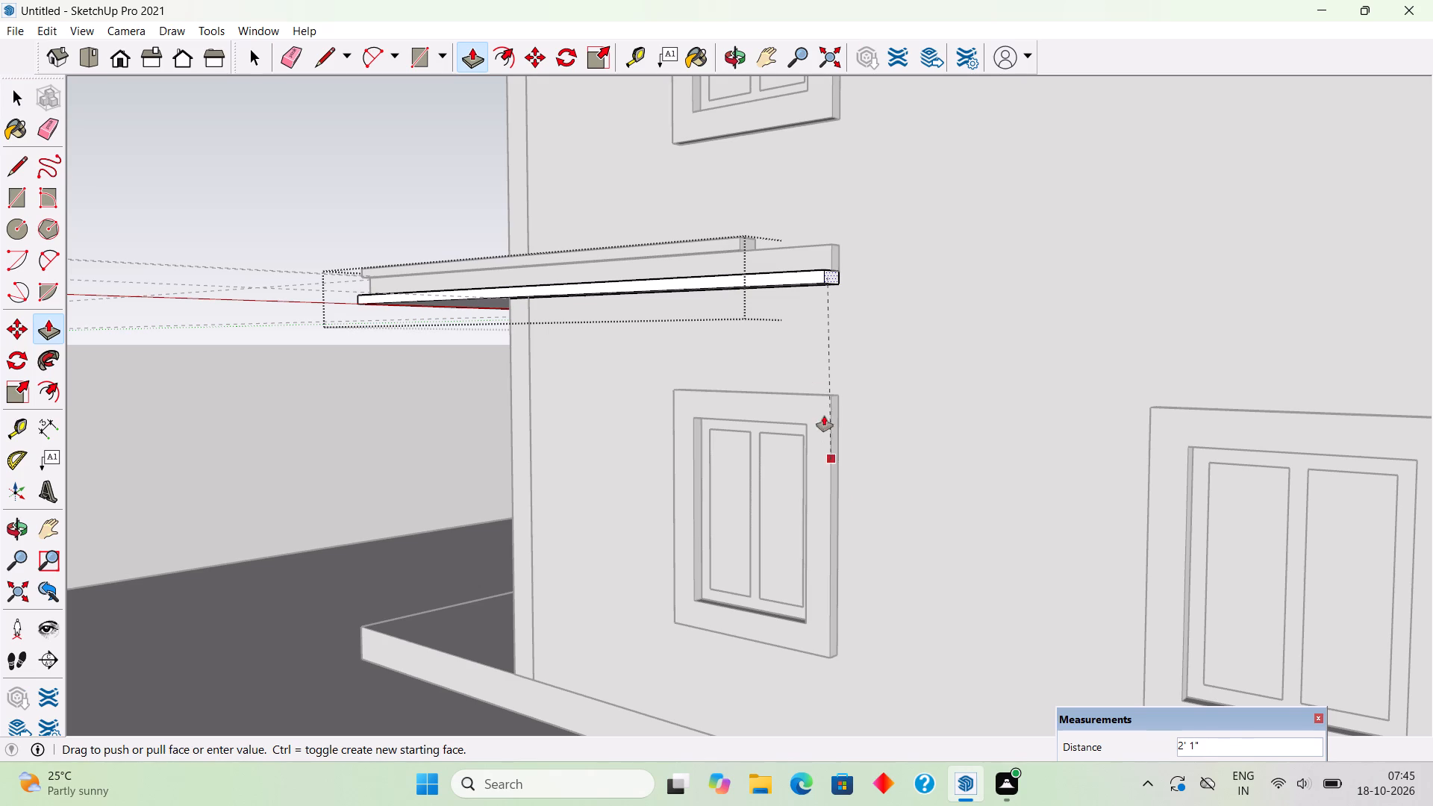
left_click(828, 256)
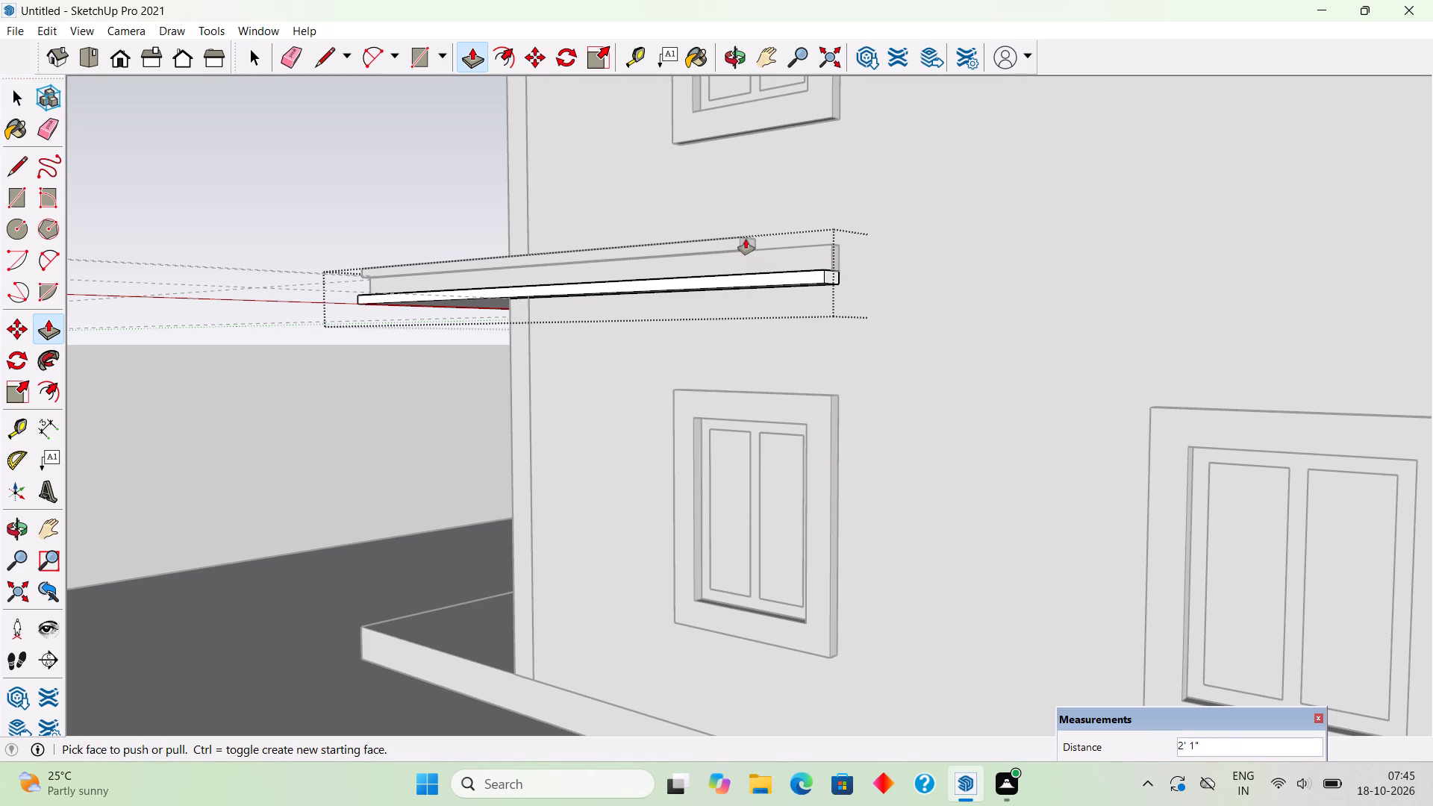
Inside the upper curb's group, extend its side end face another 2' 1", flush with the slab's end, and leave the group.
key("space")
triple_click(738, 247)
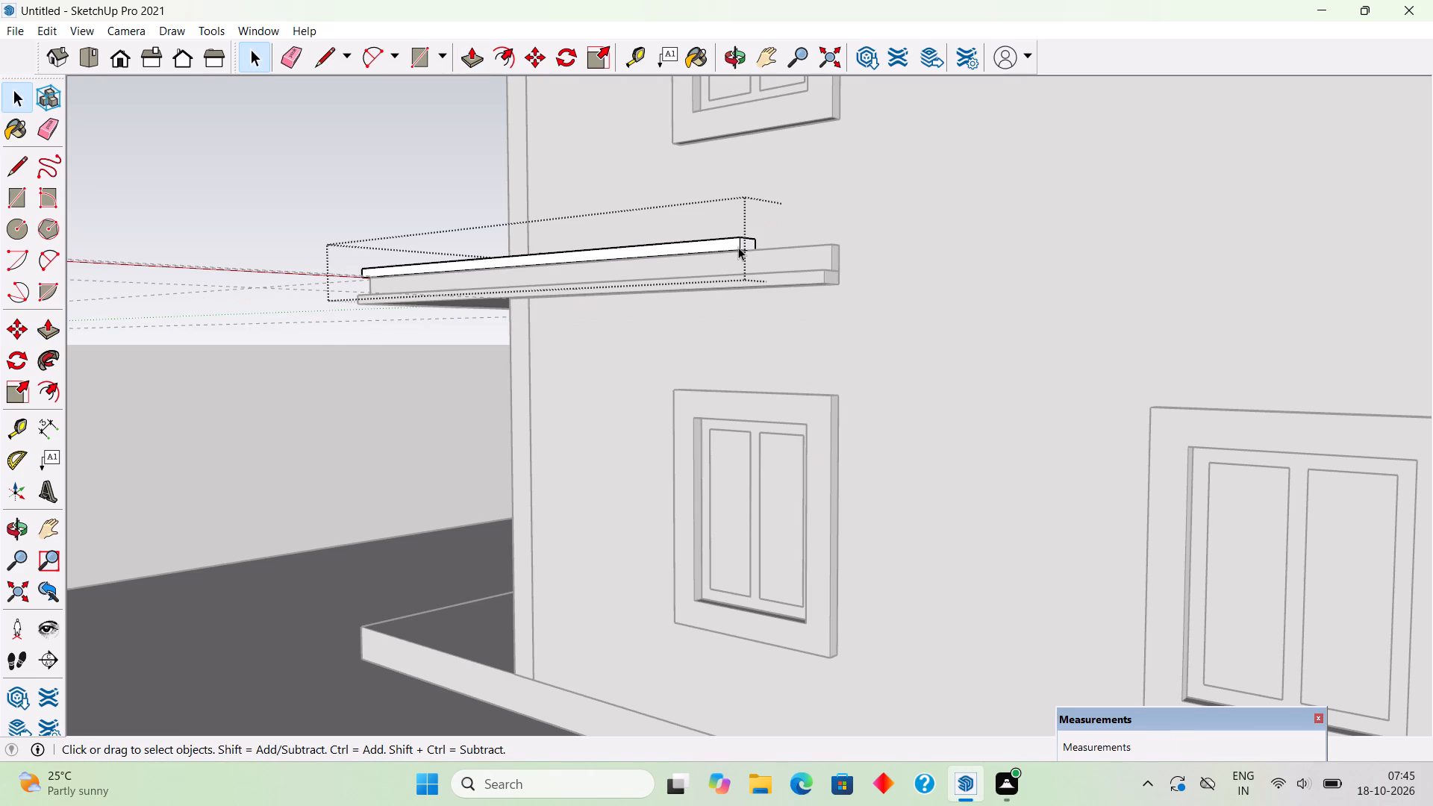
key("p")
left_click(750, 241)
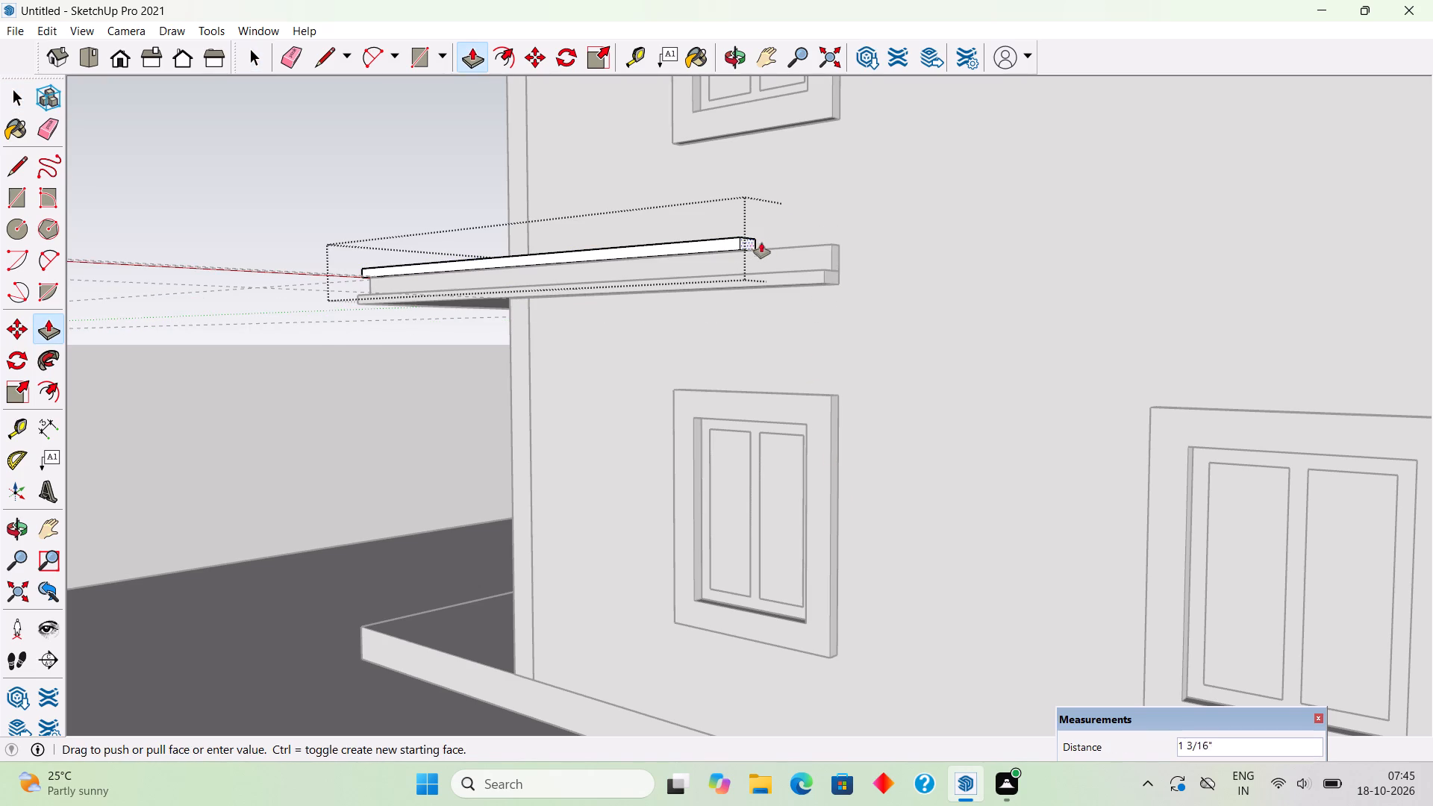
left_click(821, 275)
key("space")
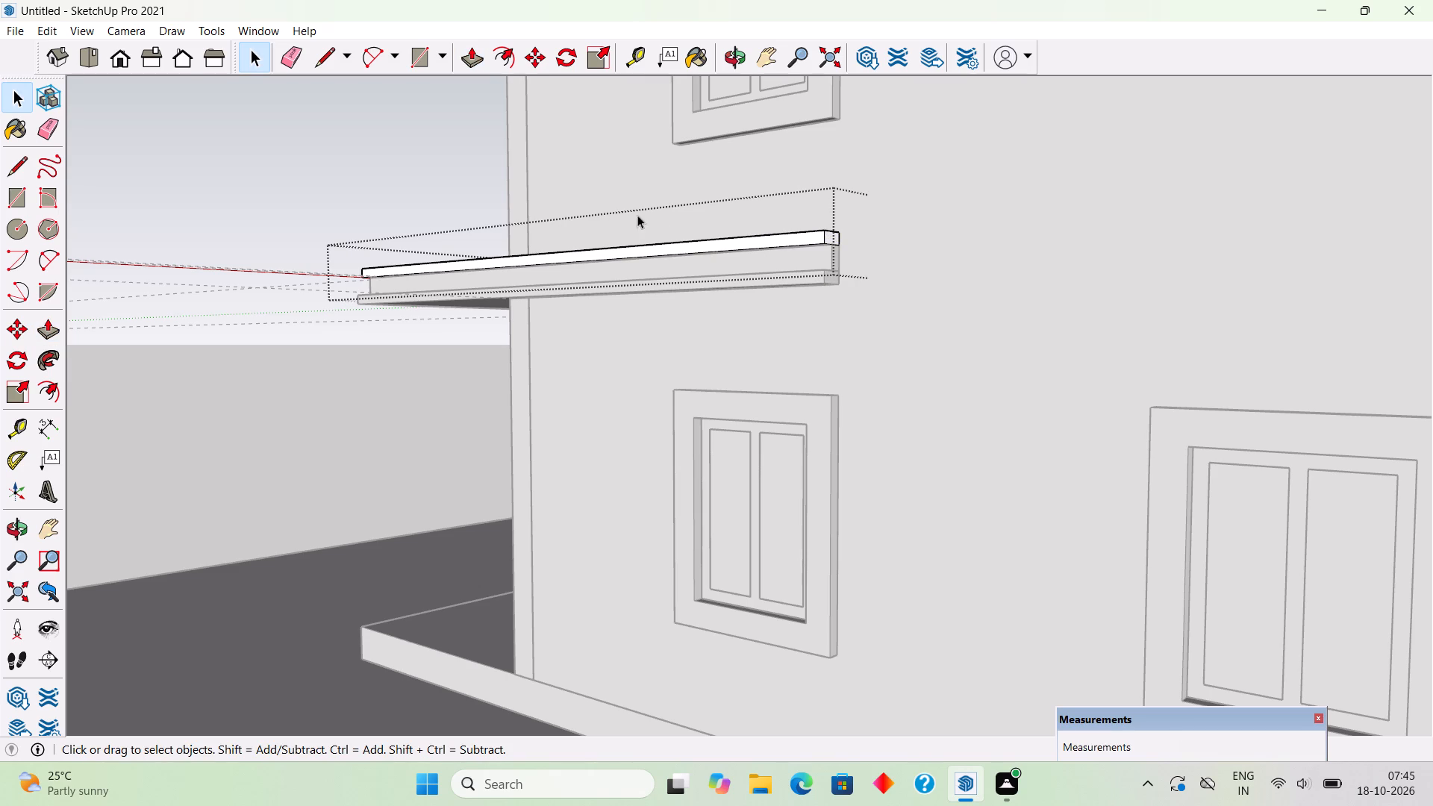
left_click(438, 168)
Examine the extended balcony slab, curb and ledge from the house's front, side and above.
scroll(434, 196, "down", 5)
middle_click_drag(459, 281, 843, 293)
middle_click_drag(445, 314, 681, 322)
middle_click_drag(356, 338, 456, 343)
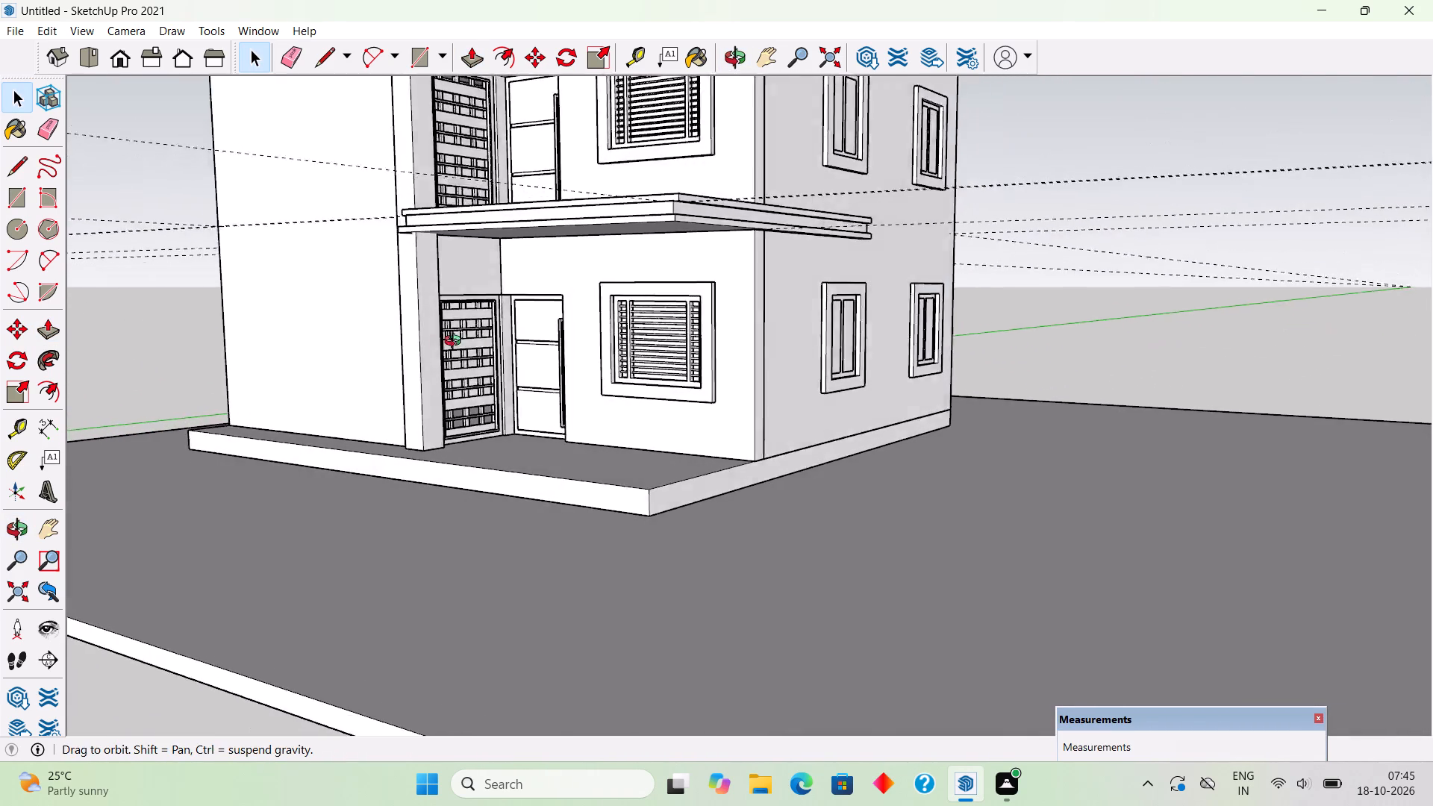
middle_click_drag(456, 343, 572, 337)
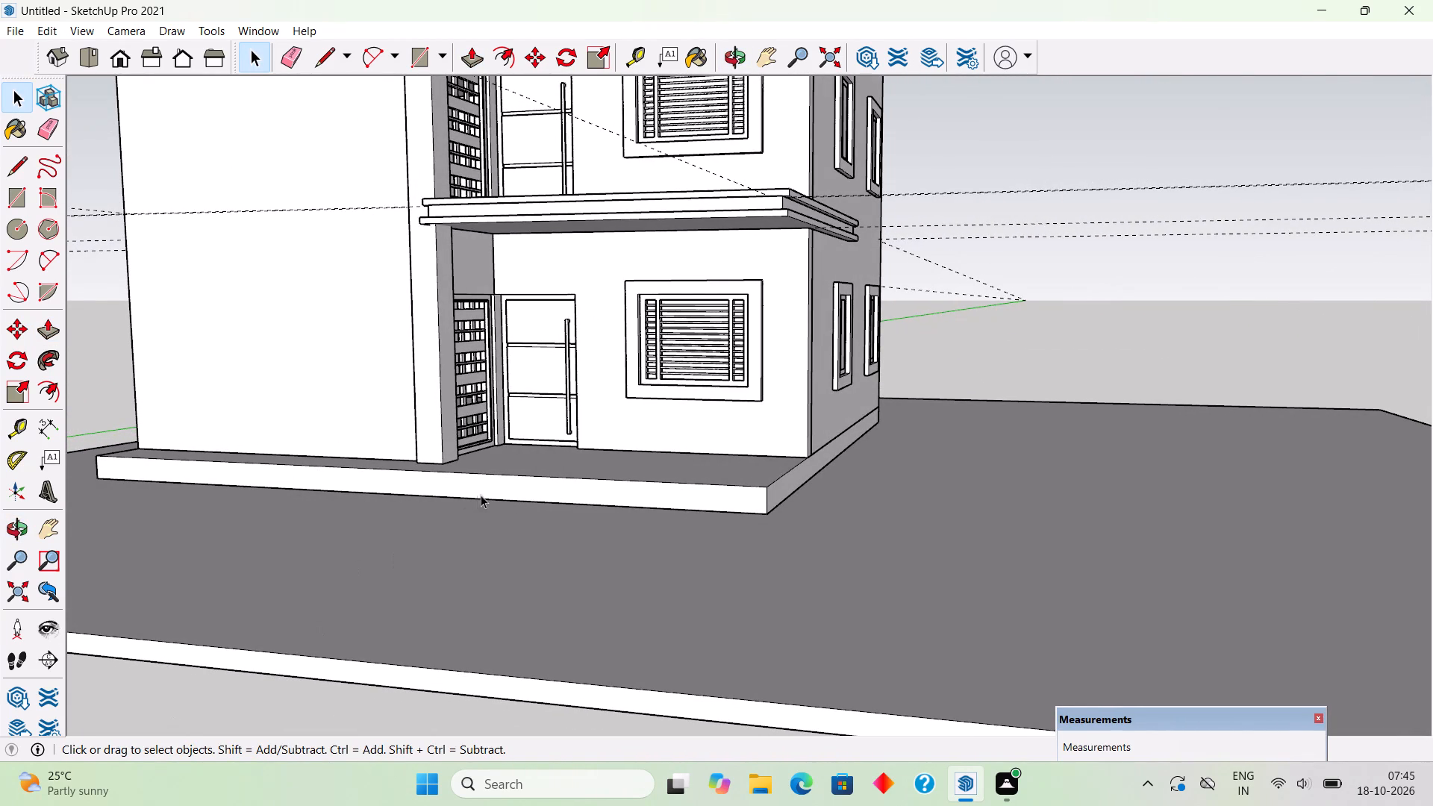
scroll(73, 765, "down", 1)
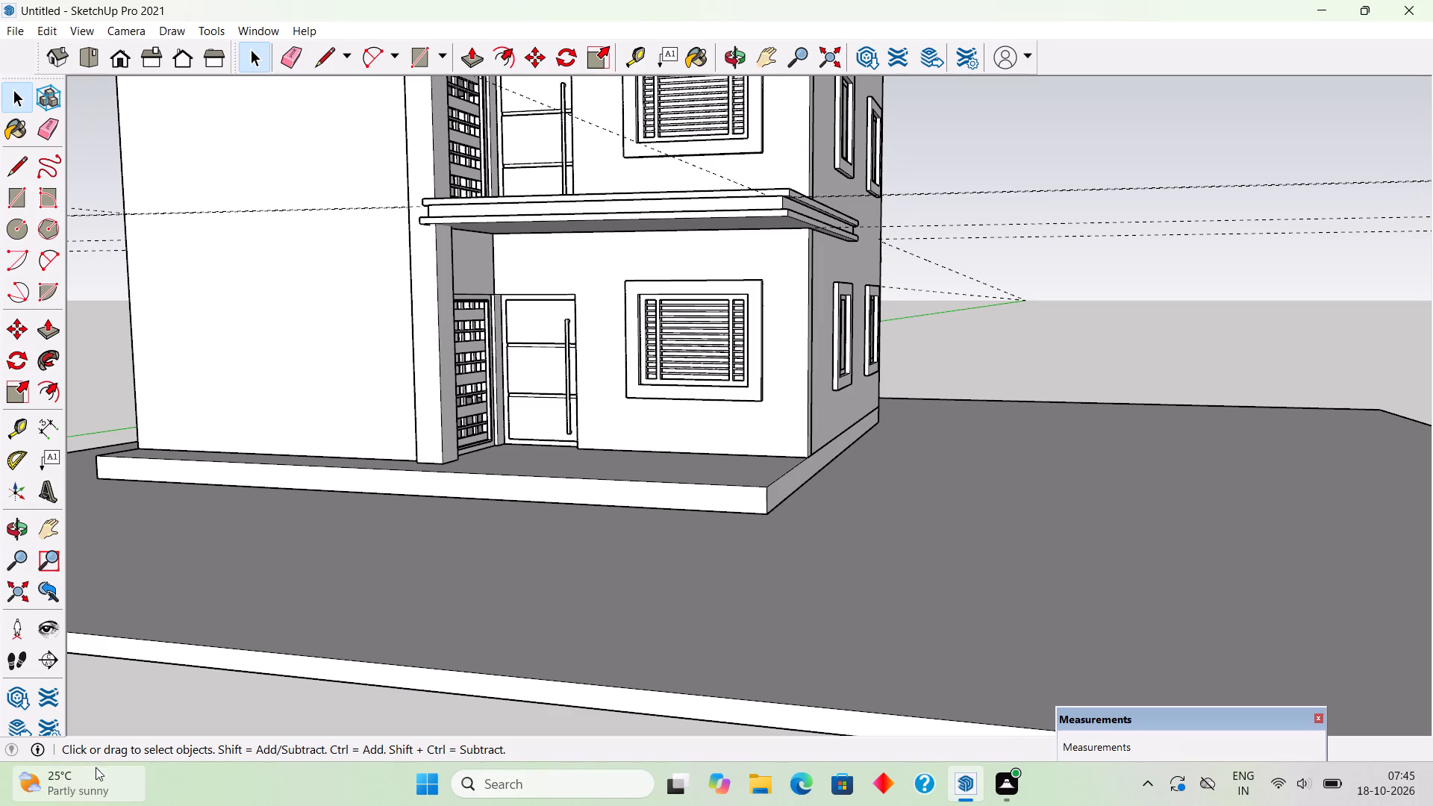
scroll(96, 767, "down", 1)
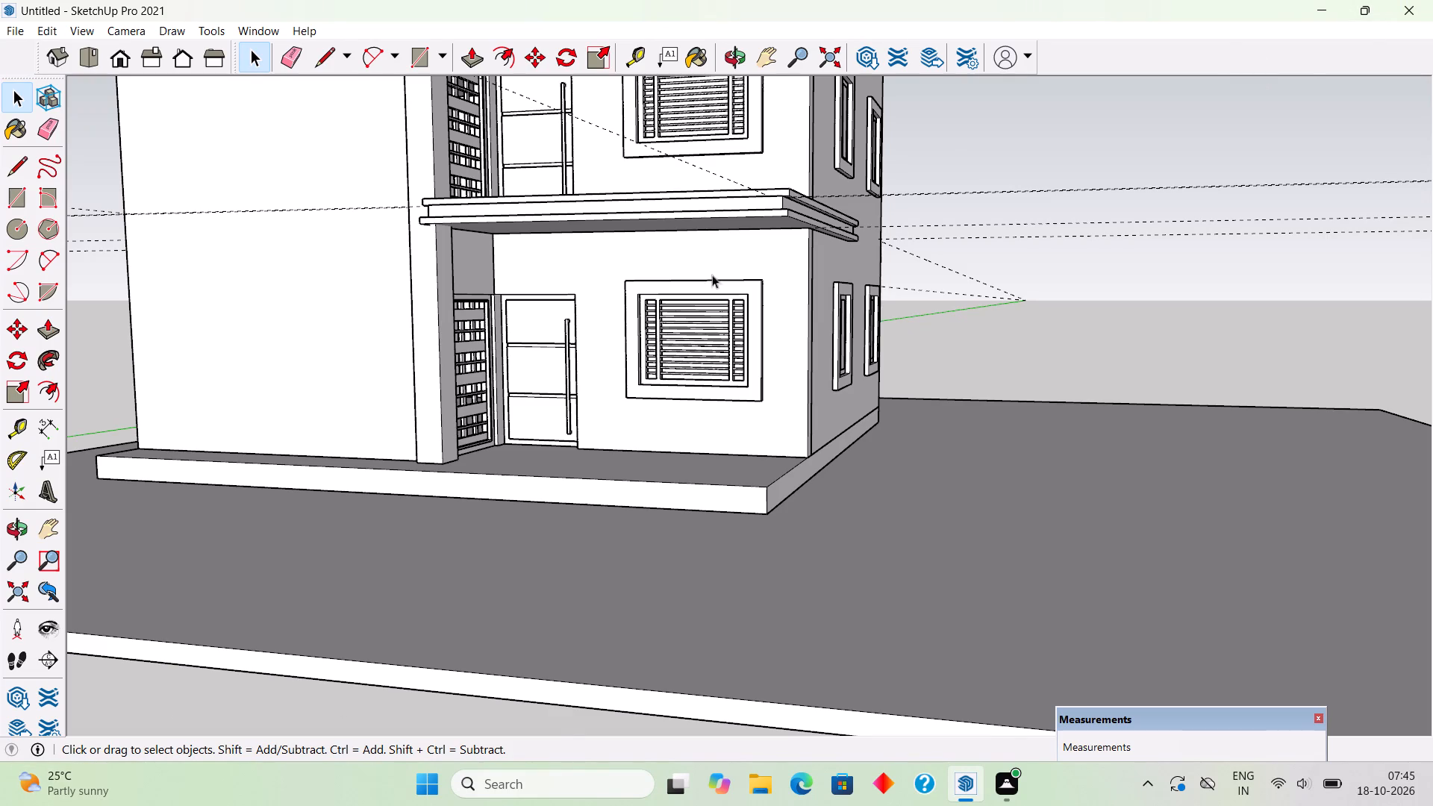
scroll(547, 276, "down", 4)
middle_click_drag(576, 304, 811, 343)
scroll(811, 343, "down", 3)
middle_click_drag(810, 315, 767, 221)
scroll(767, 221, "up", 2)
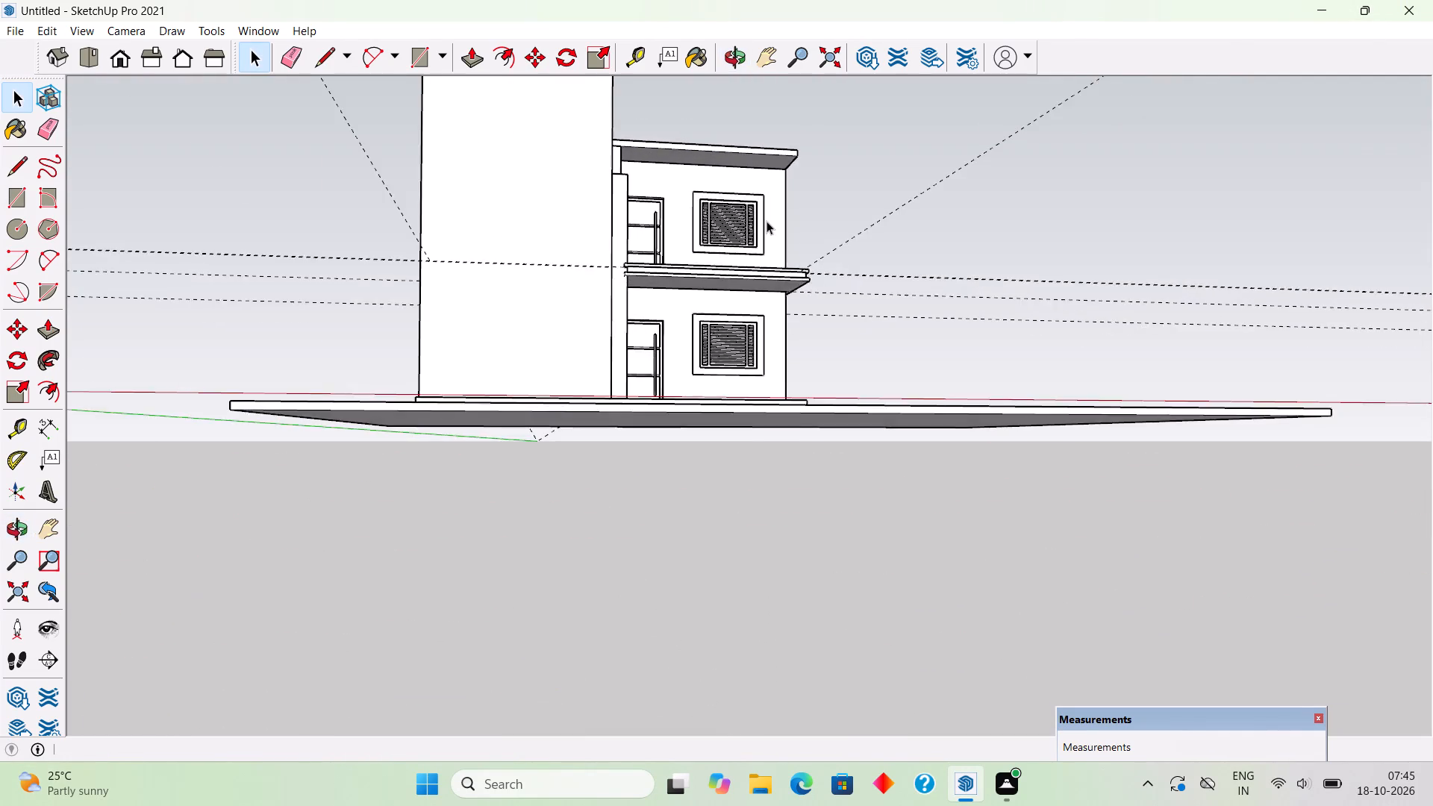
scroll(767, 221, "up", 4)
middle_click_drag(784, 228, 790, 397)
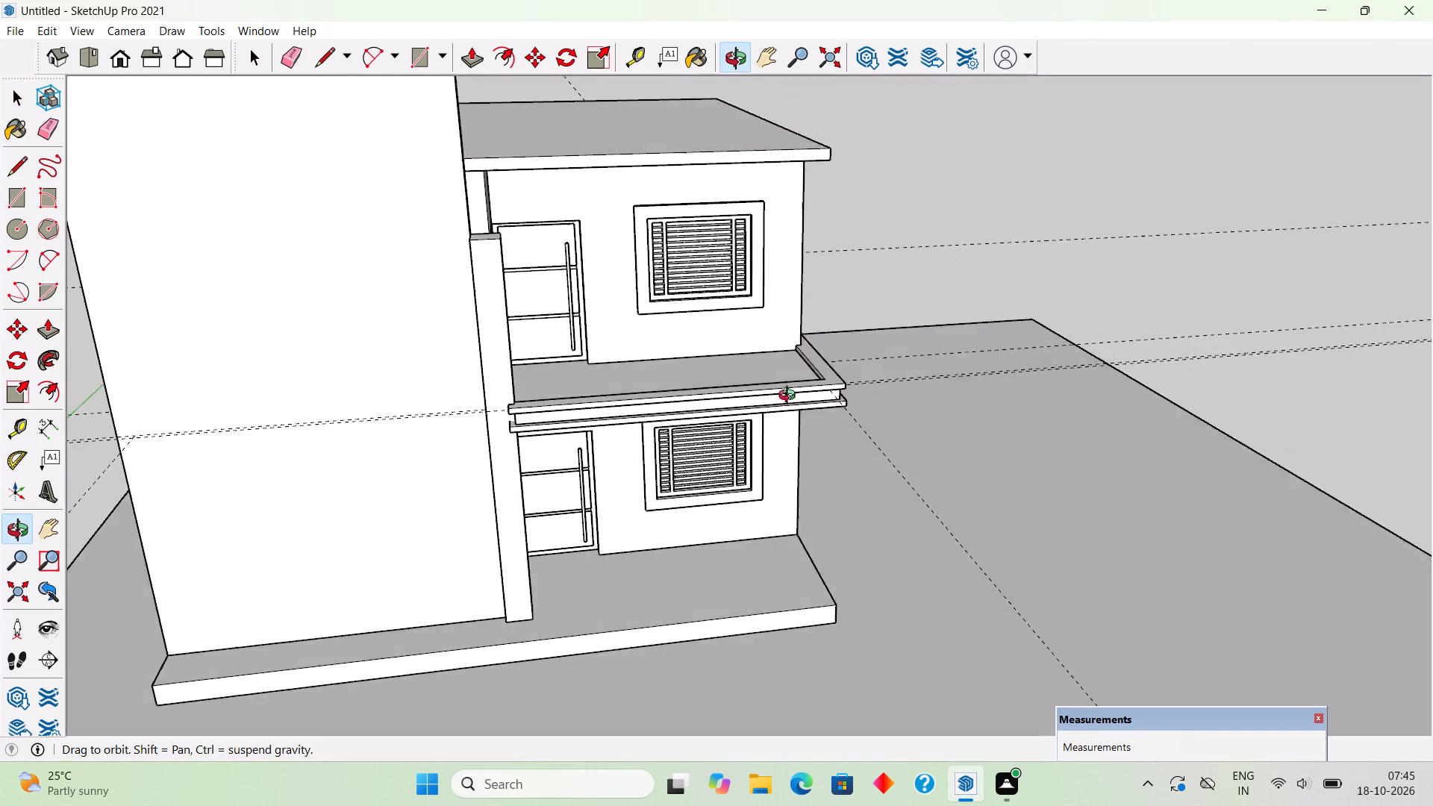
middle_click_drag(790, 397, 493, 530)
Draw a 2" by 2" square on top of the balcony's upper curb, against the front column.
scroll(415, 328, "up", 13)
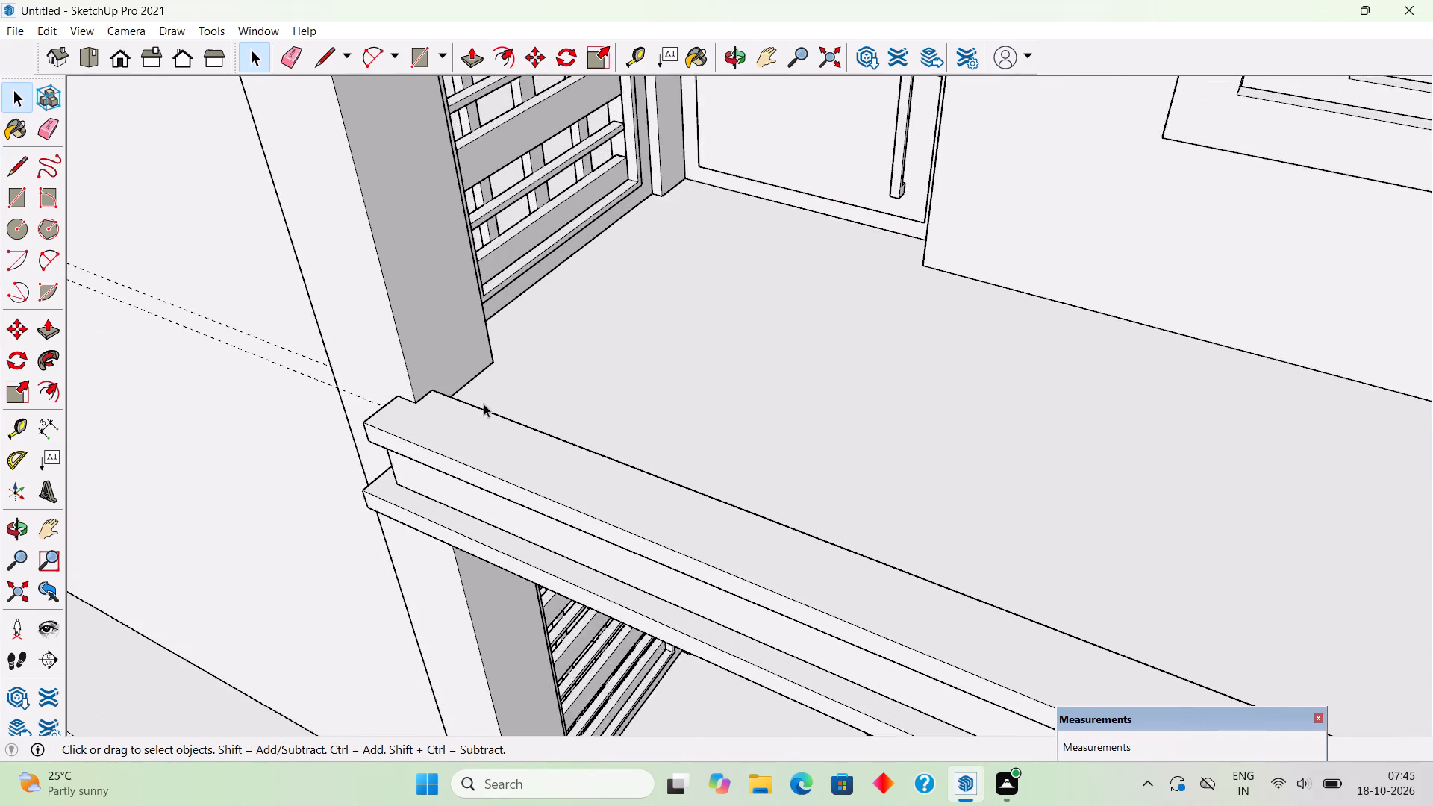
scroll(484, 404, "up", 5)
middle_click_drag(375, 344, 252, 339)
scroll(252, 339, "up", 9)
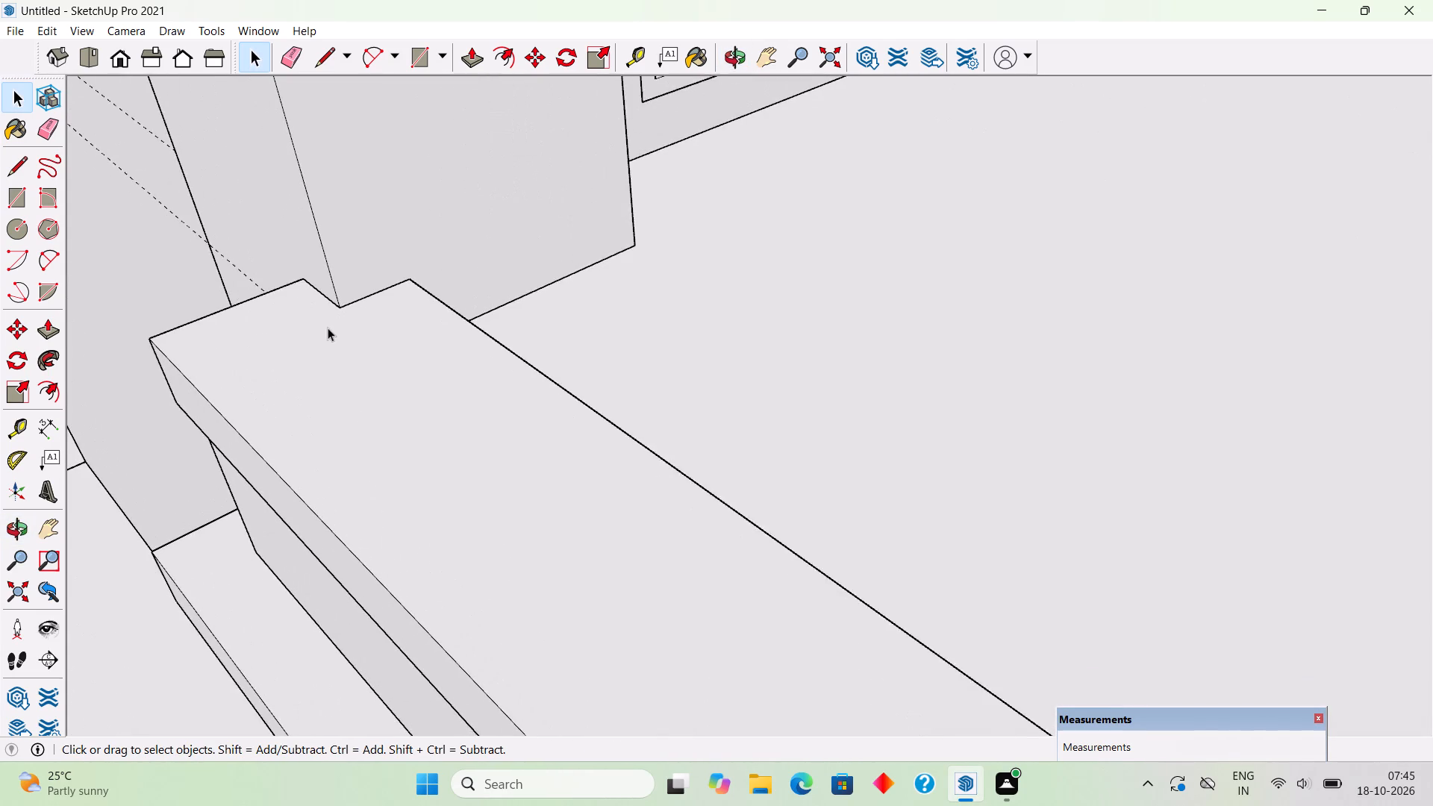
scroll(328, 328, "up", 7)
scroll(389, 286, "up", 7)
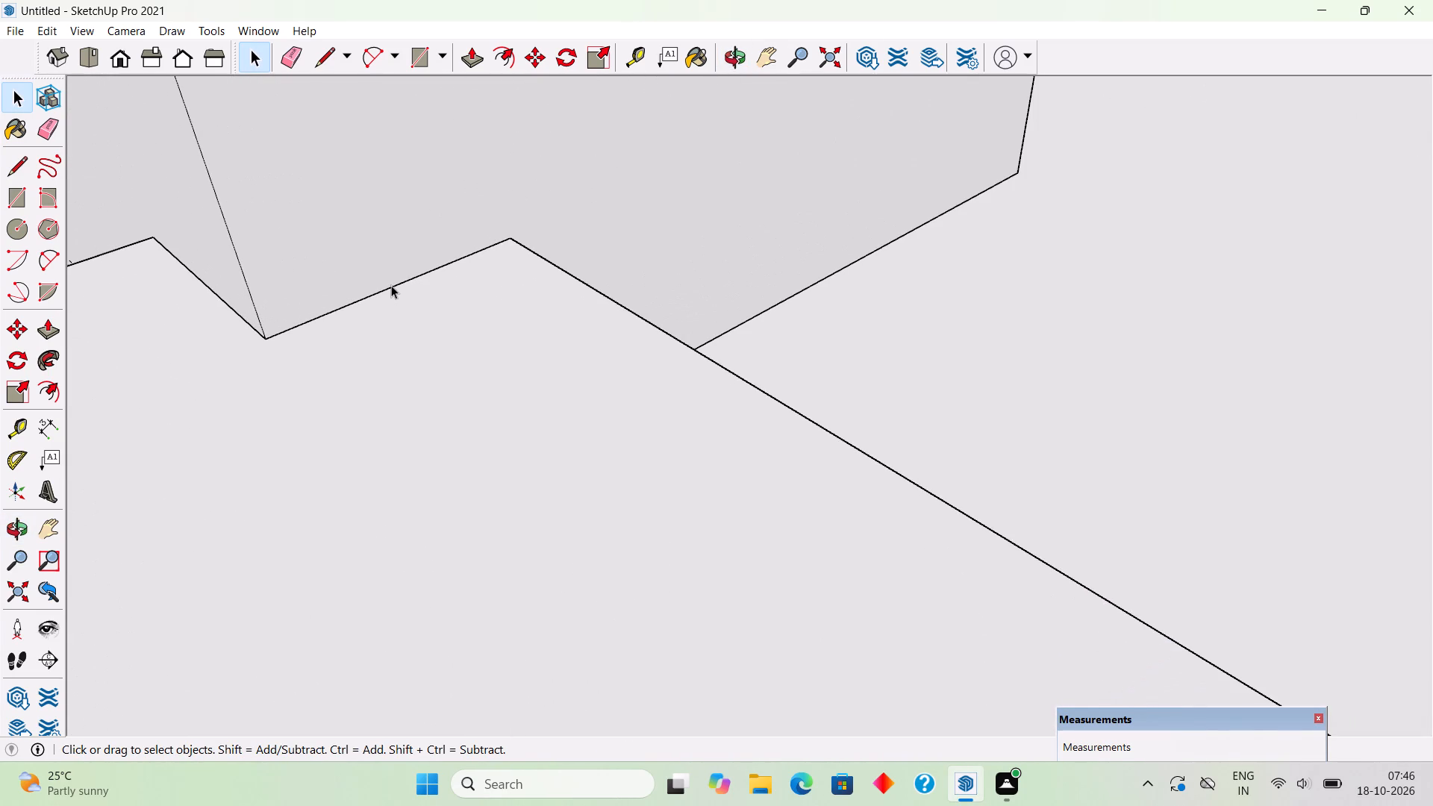
key("r")
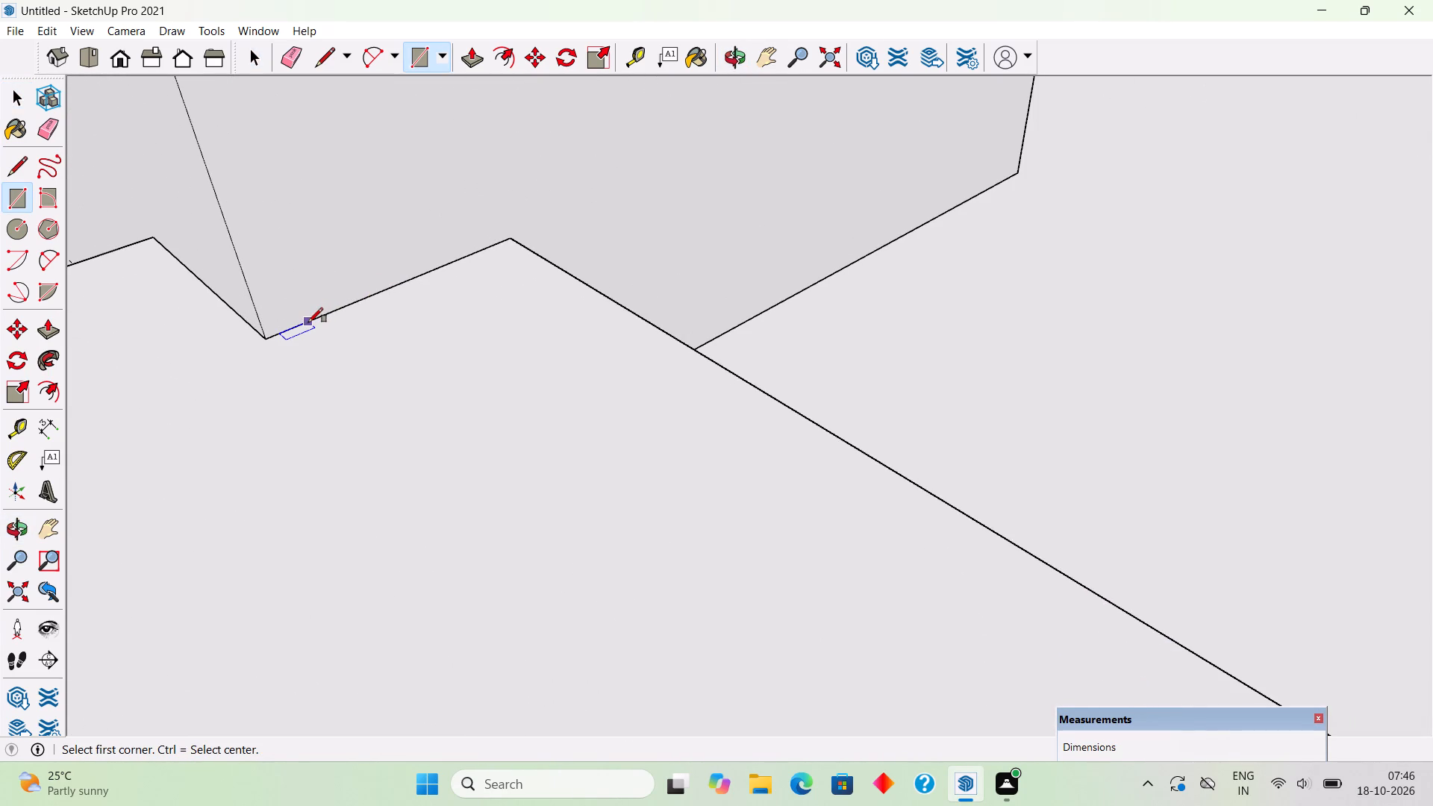
left_click(308, 322)
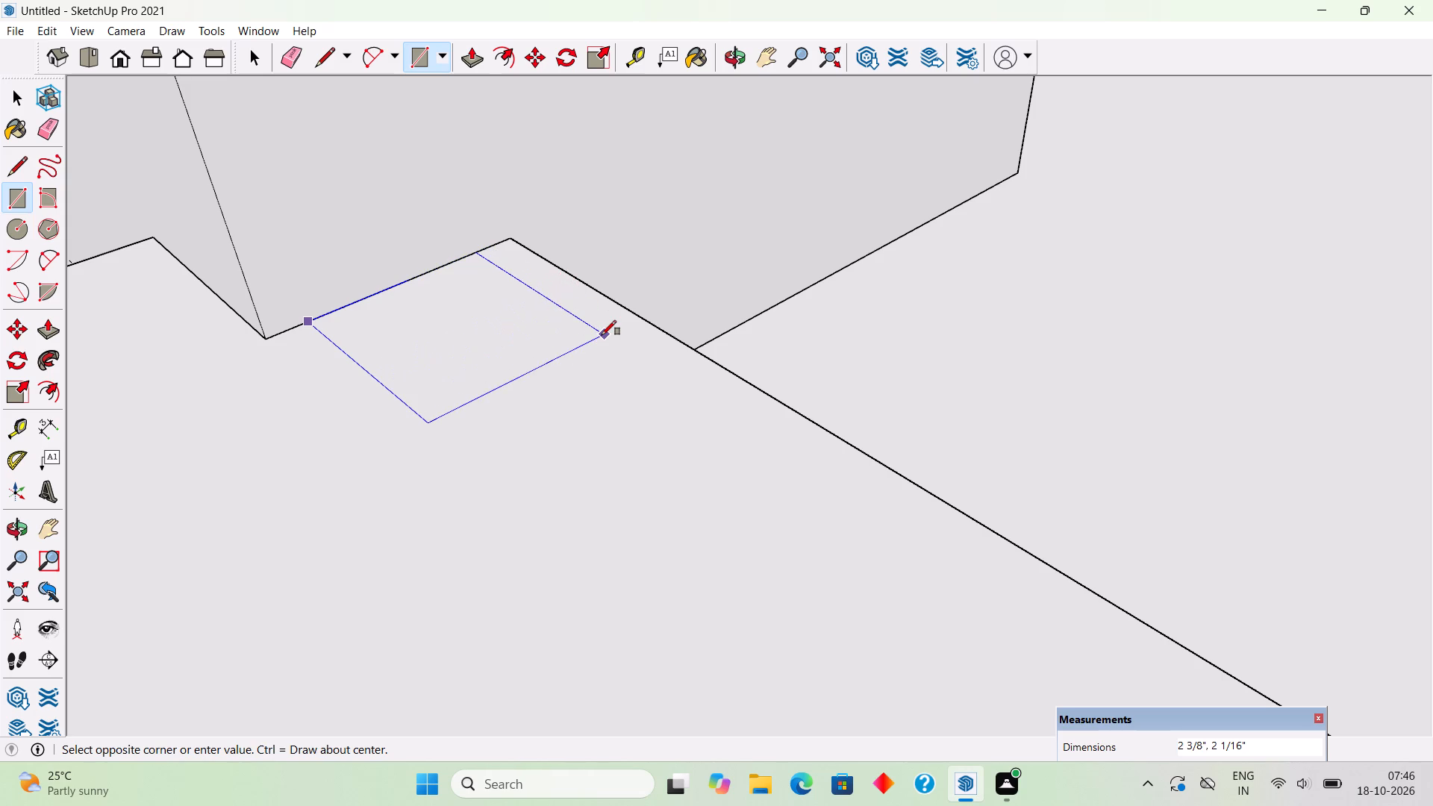
type("2\",2\"")
key("Return")
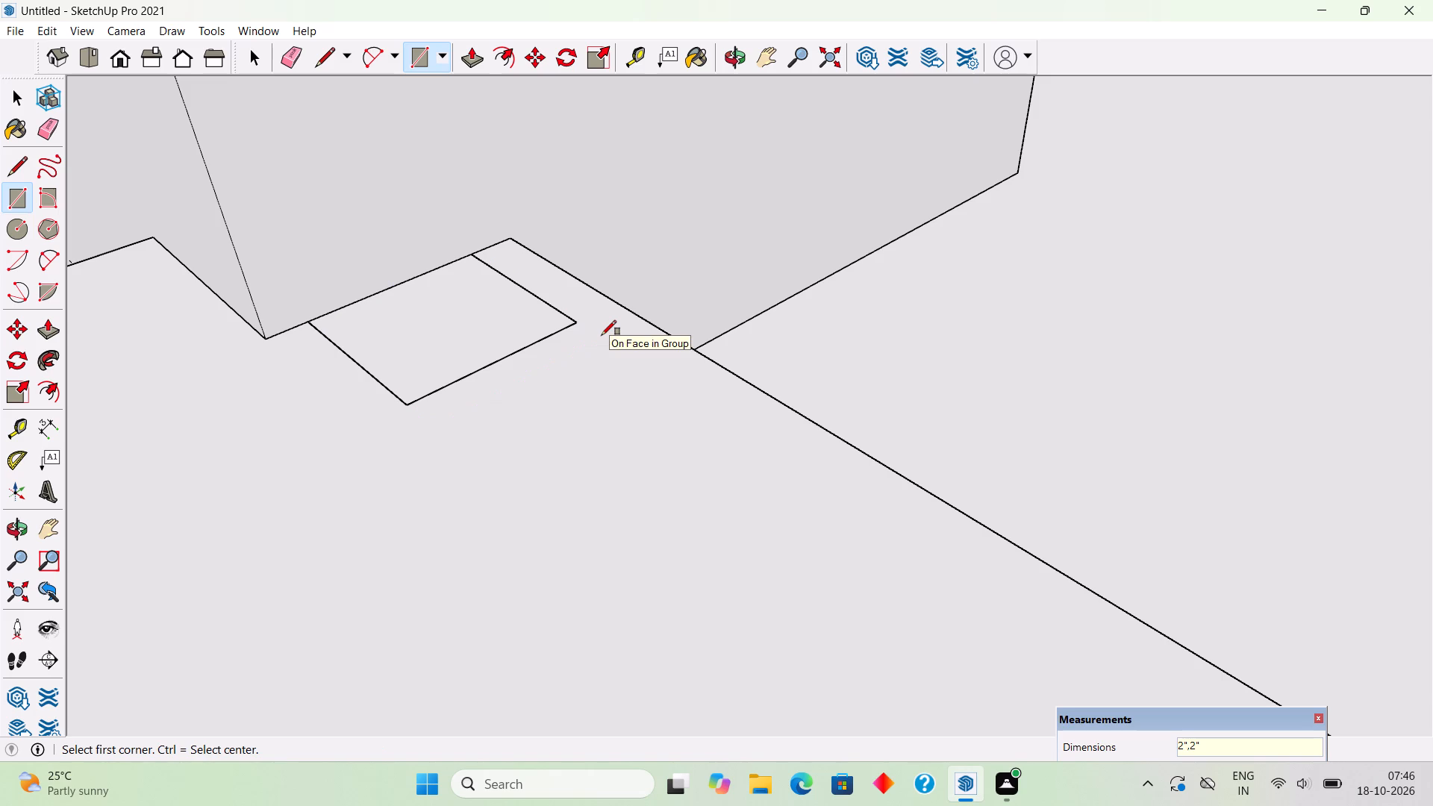
Extrude the small square on the curb upward 2' 3" to form a railing post.
key("p")
left_click(434, 347)
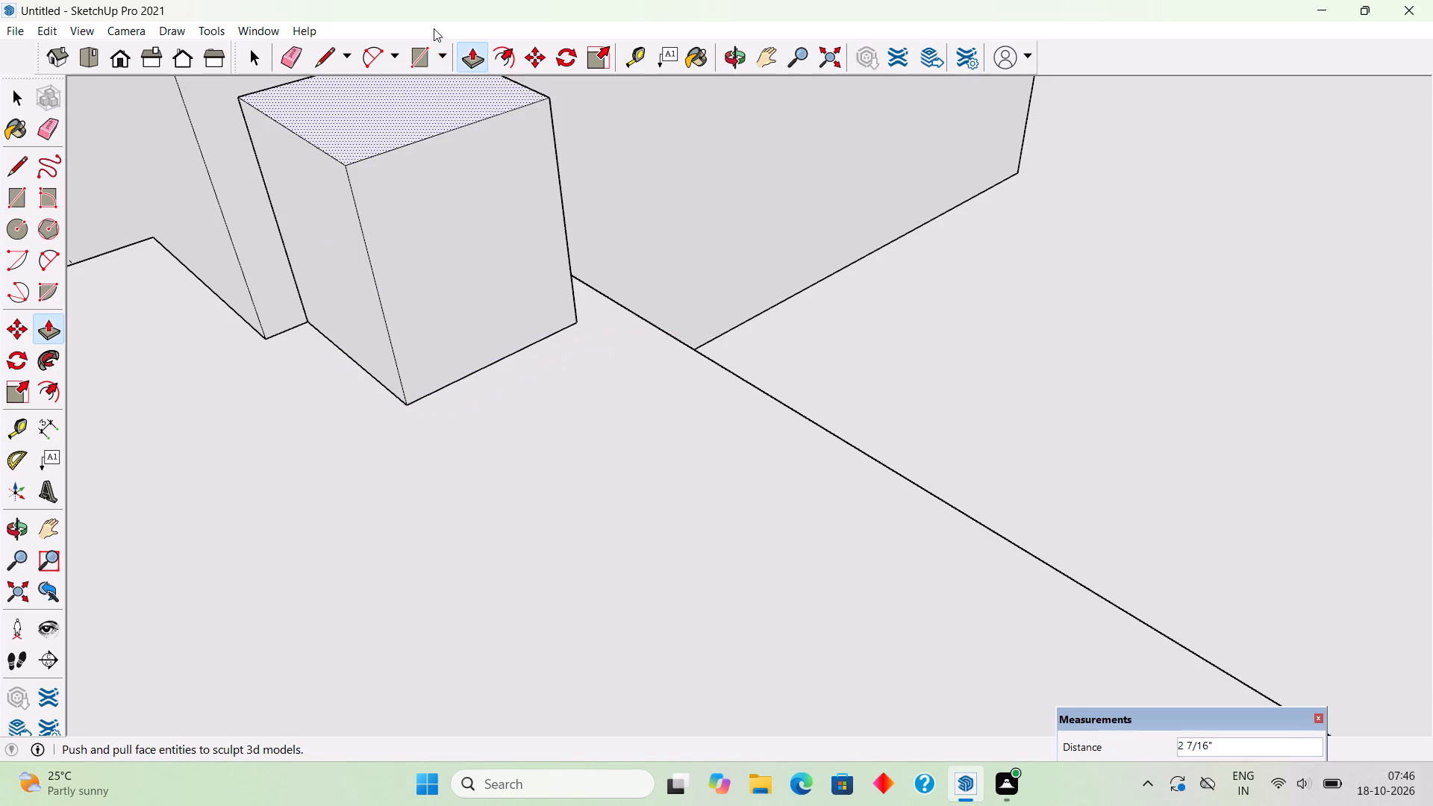
scroll(434, 28, "down", 6)
scroll(524, 242, "down", 20)
scroll(524, 242, "down", 8)
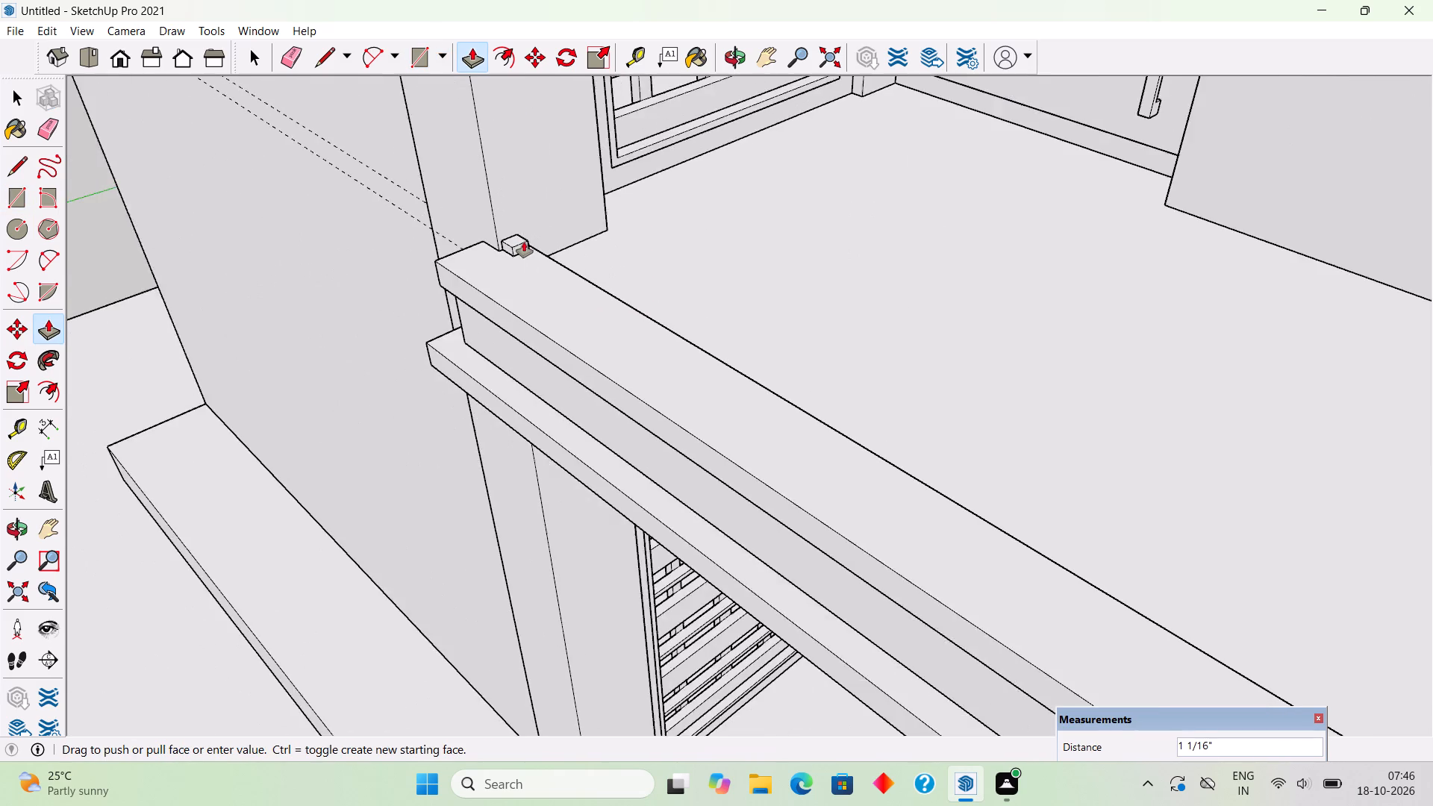
scroll(524, 242, "down", 10)
scroll(536, 187, "up", 4)
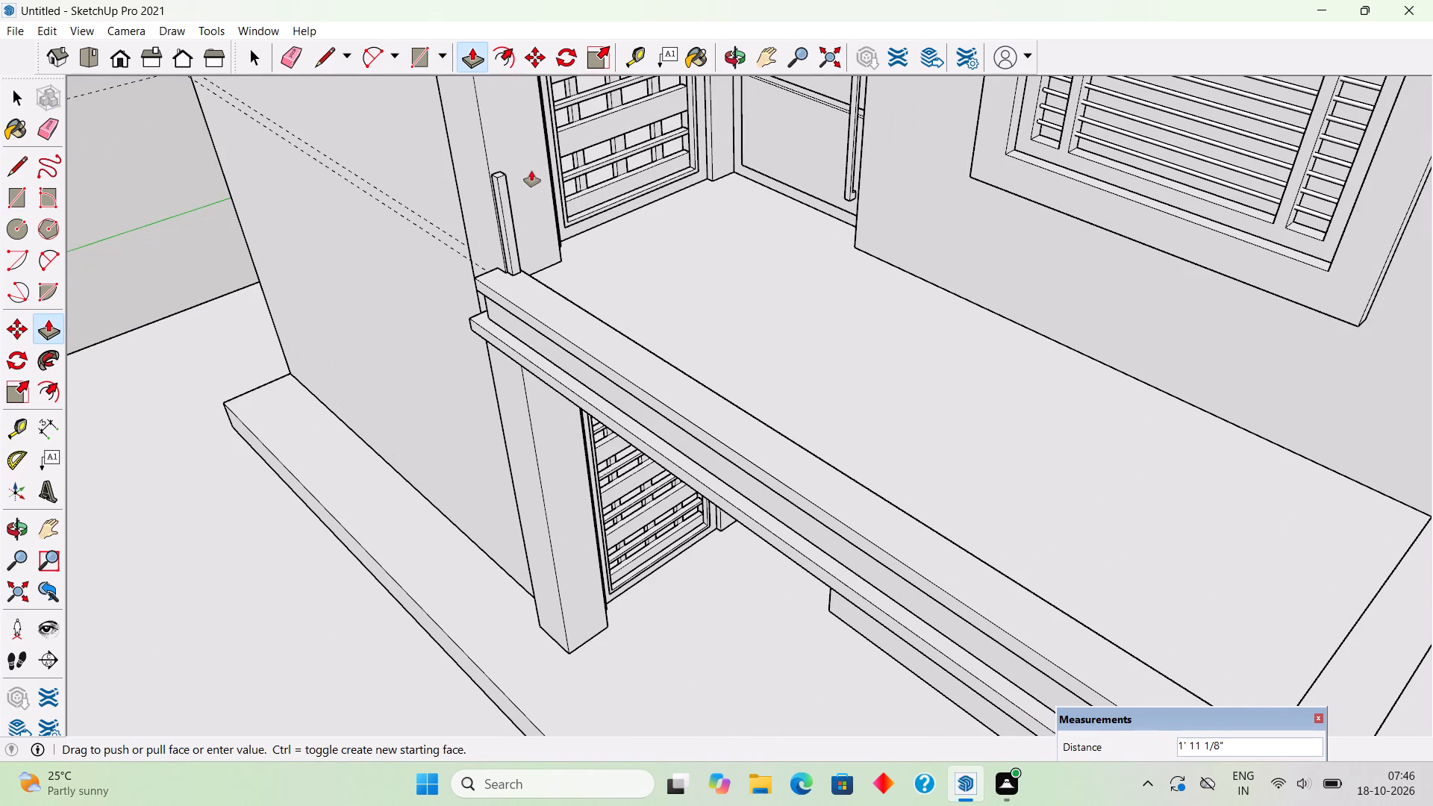
type("2'3\"")
key("Return")
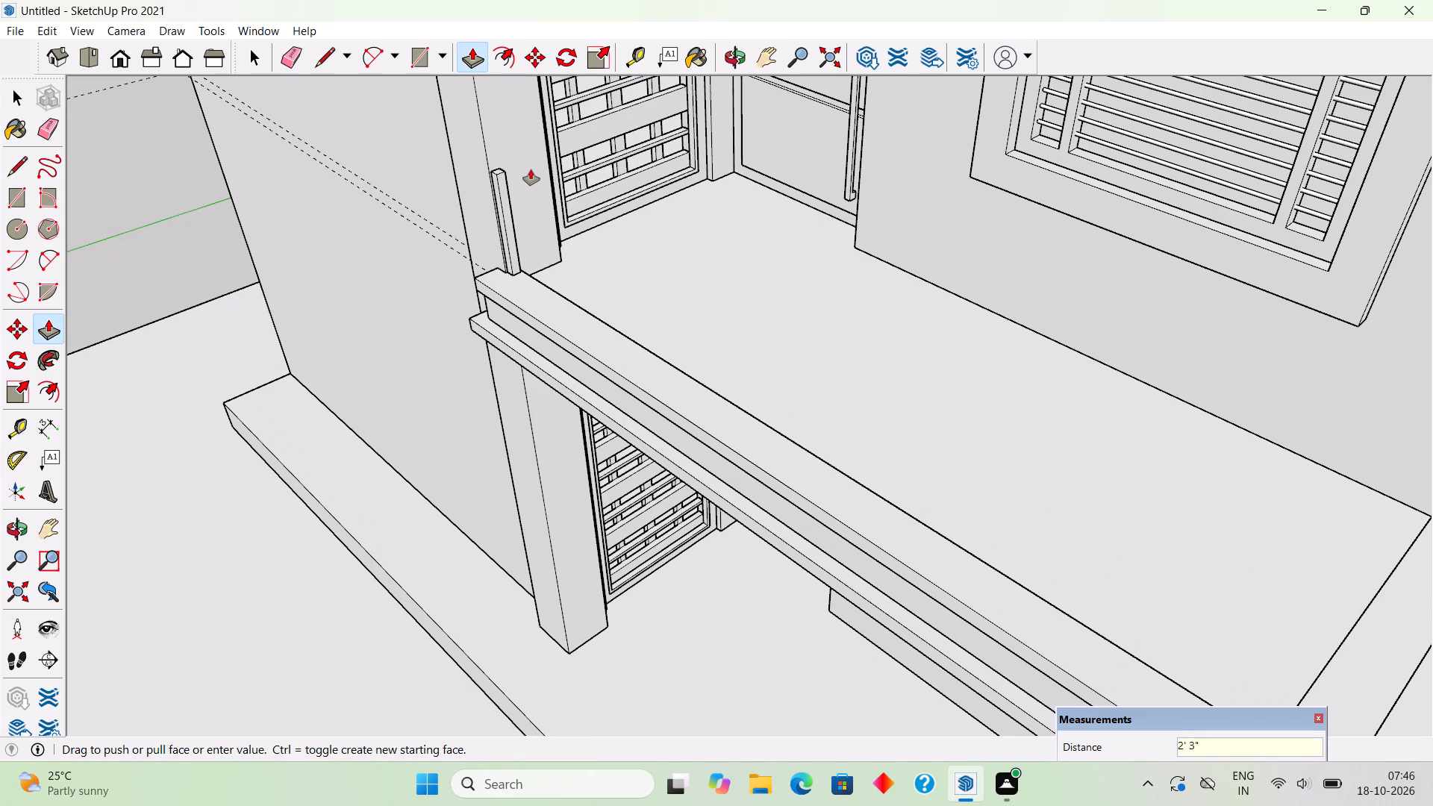
Select the whole railing post and make it a group.
key("space")
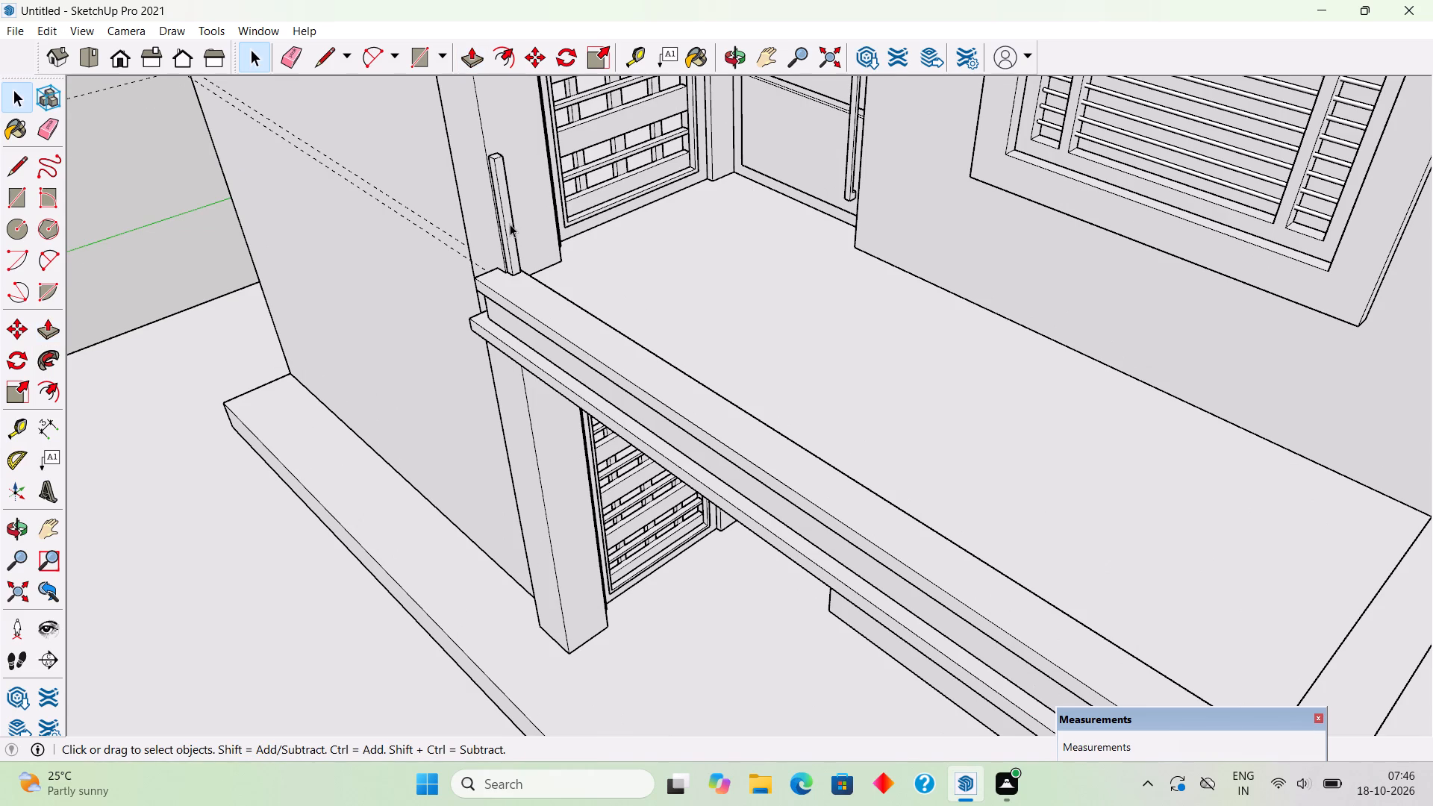
triple_click(510, 224)
right_click(510, 224)
left_click(574, 388)
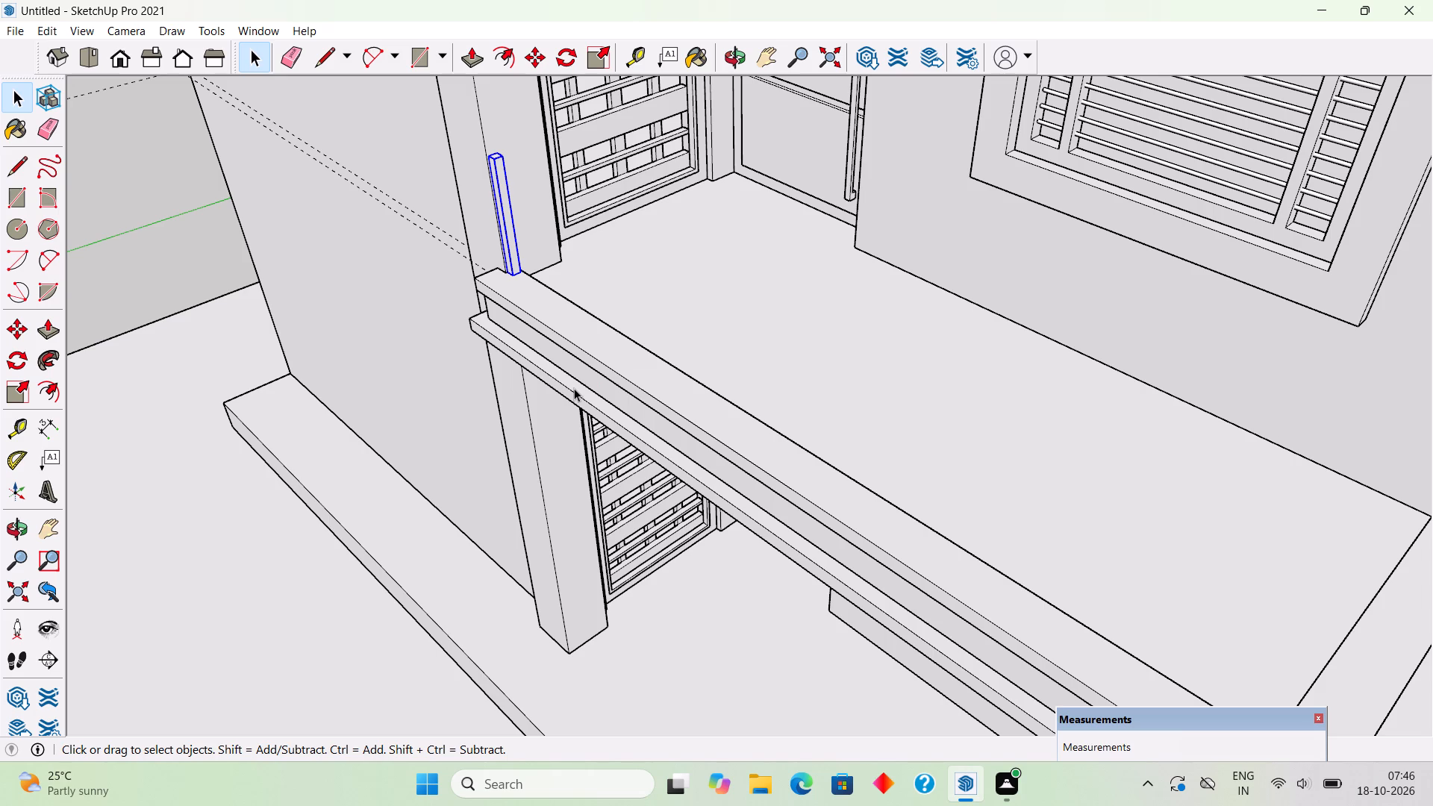
Inside the ground-floor plinth's group, extend its long side face outward 2" and leave the group.
scroll(604, 374, "down", 4)
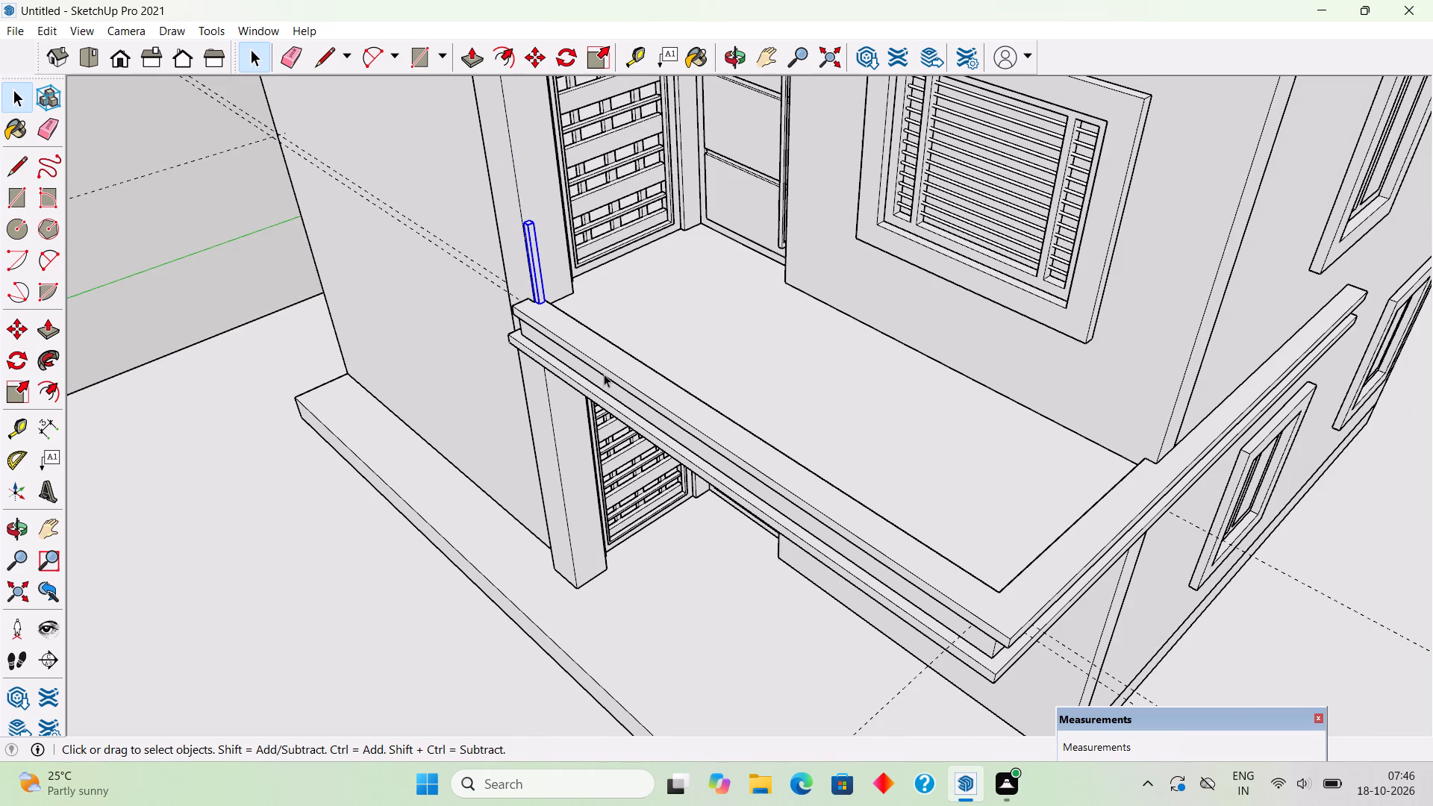
scroll(990, 518, "up", 1)
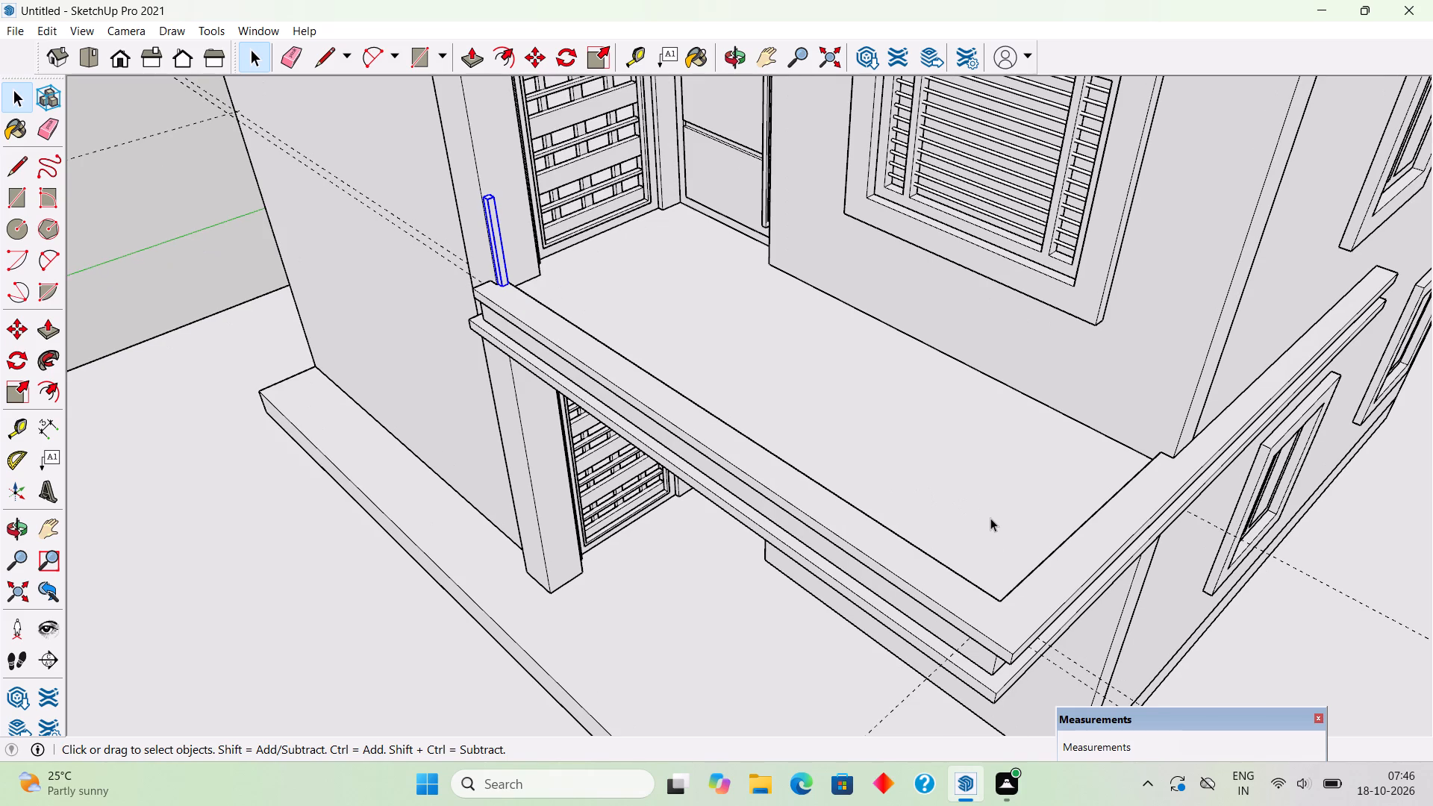
scroll(1000, 534, "down", 8)
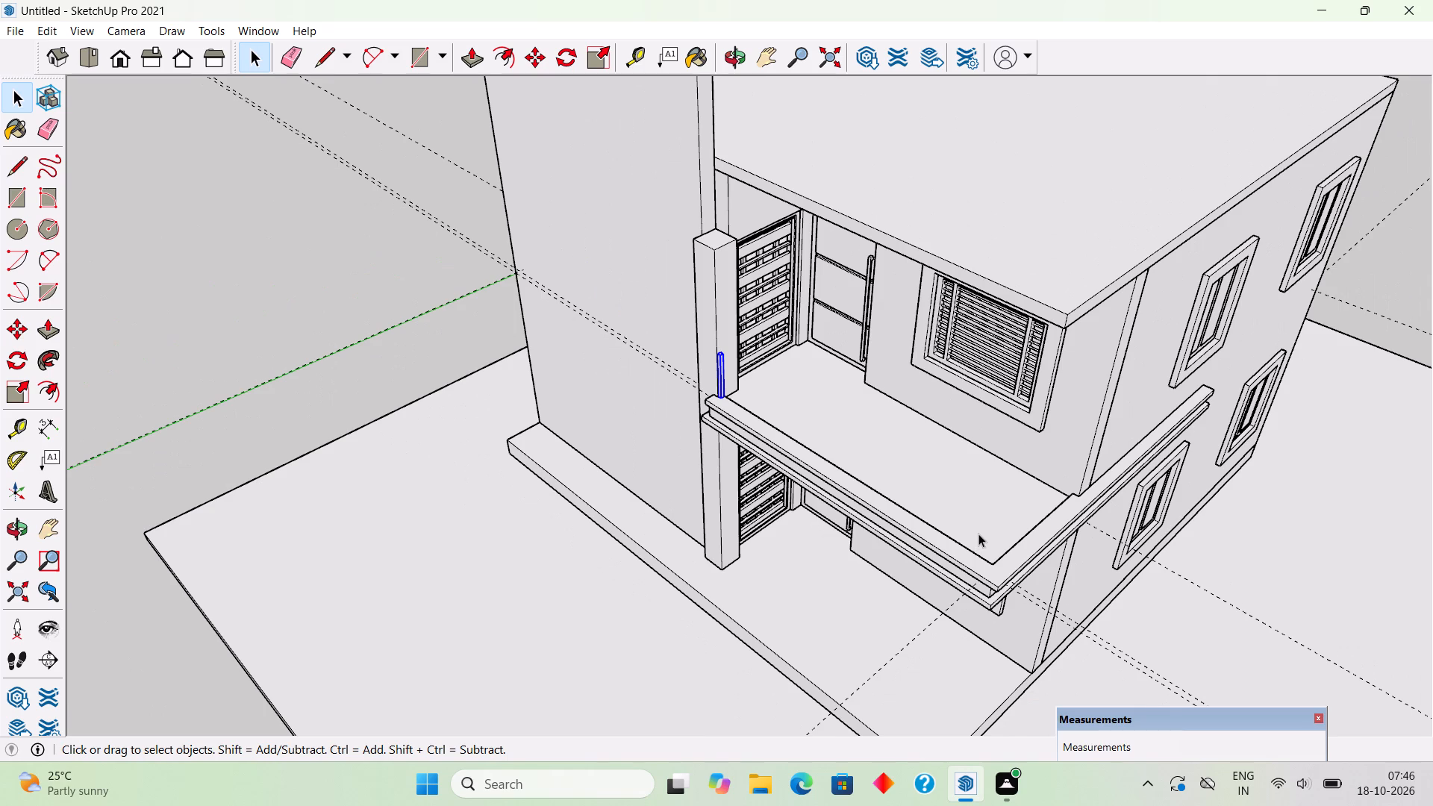
scroll(1023, 504, "down", 3)
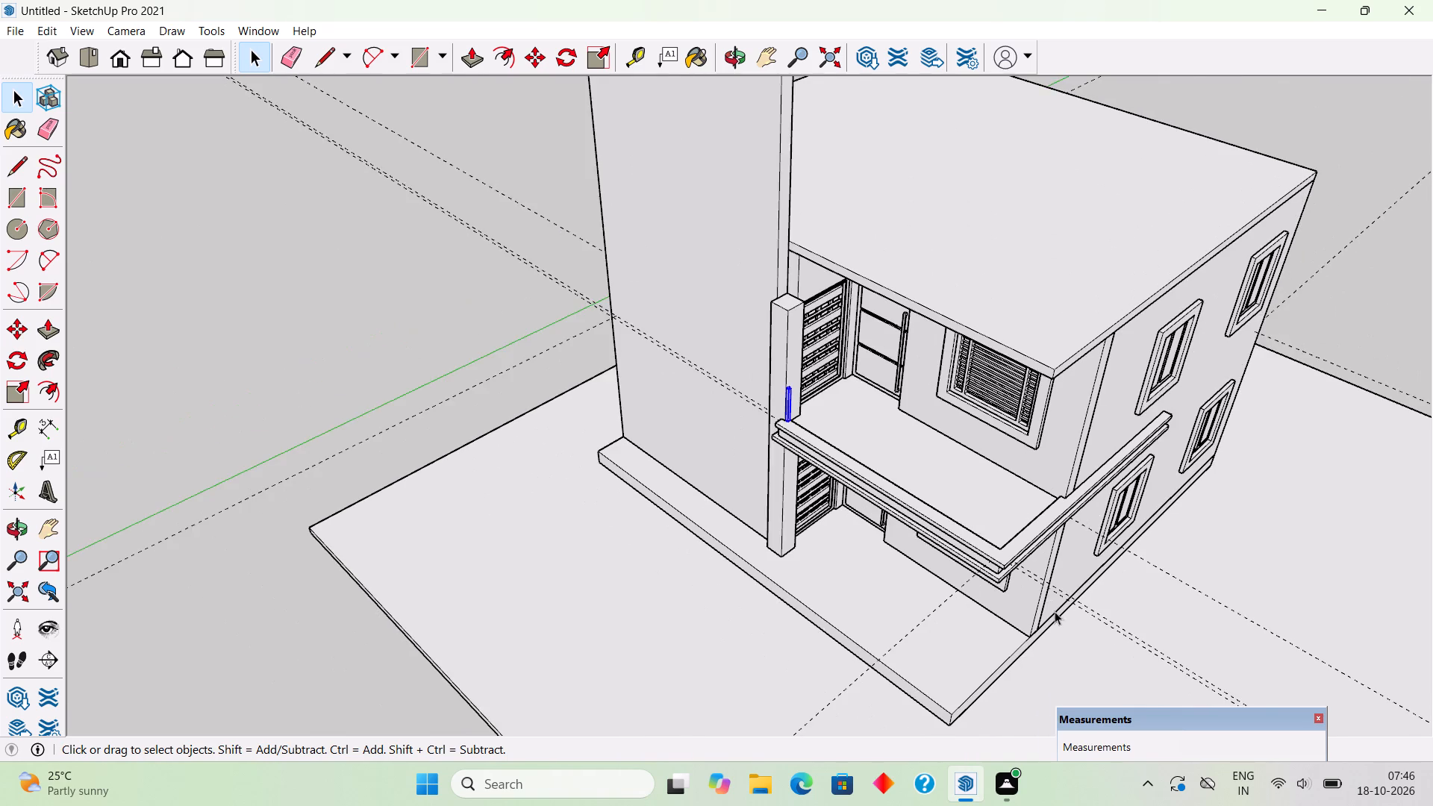
scroll(1055, 615, "up", 4)
scroll(942, 416, "down", 3)
scroll(994, 646, "up", 4)
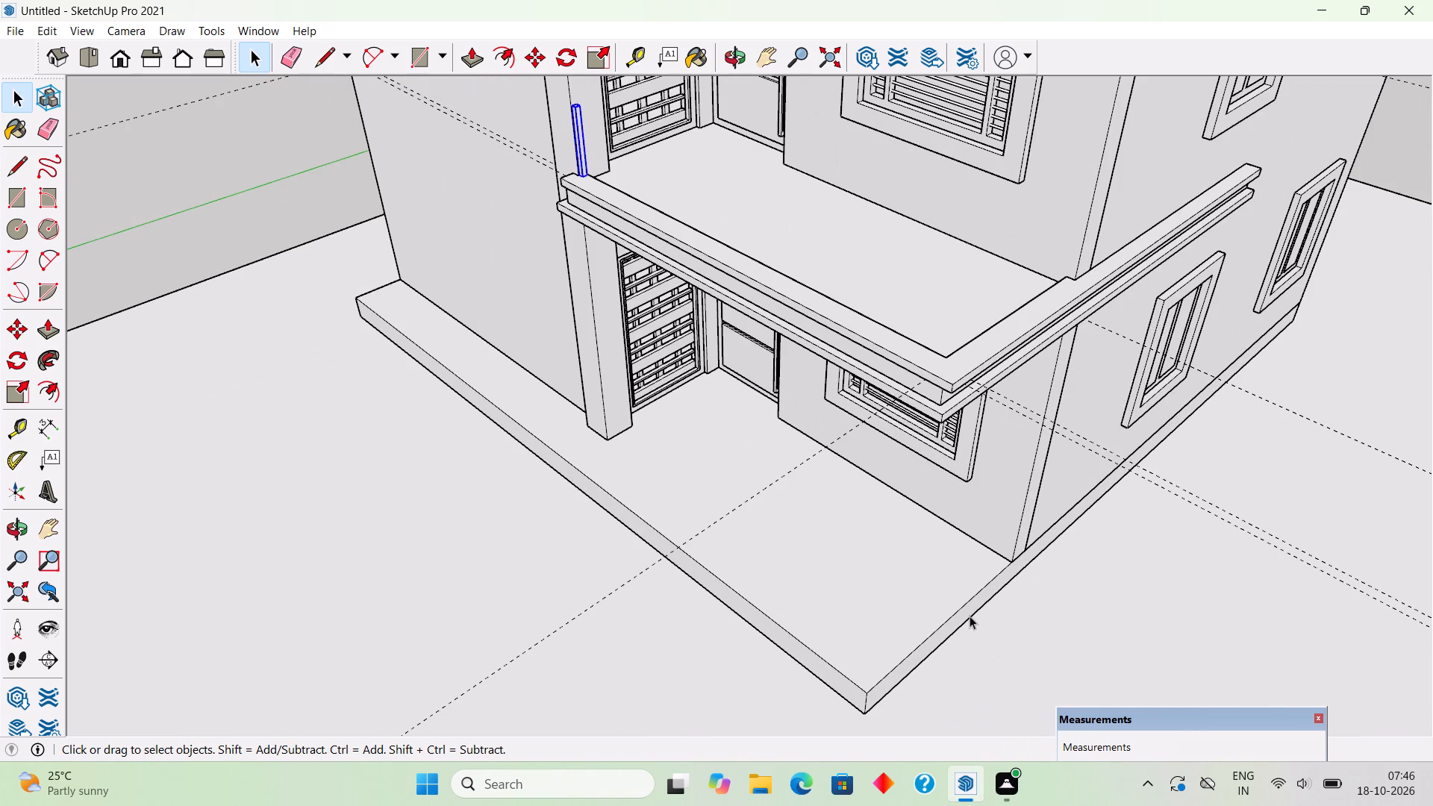
double_click(969, 614)
left_click(969, 614)
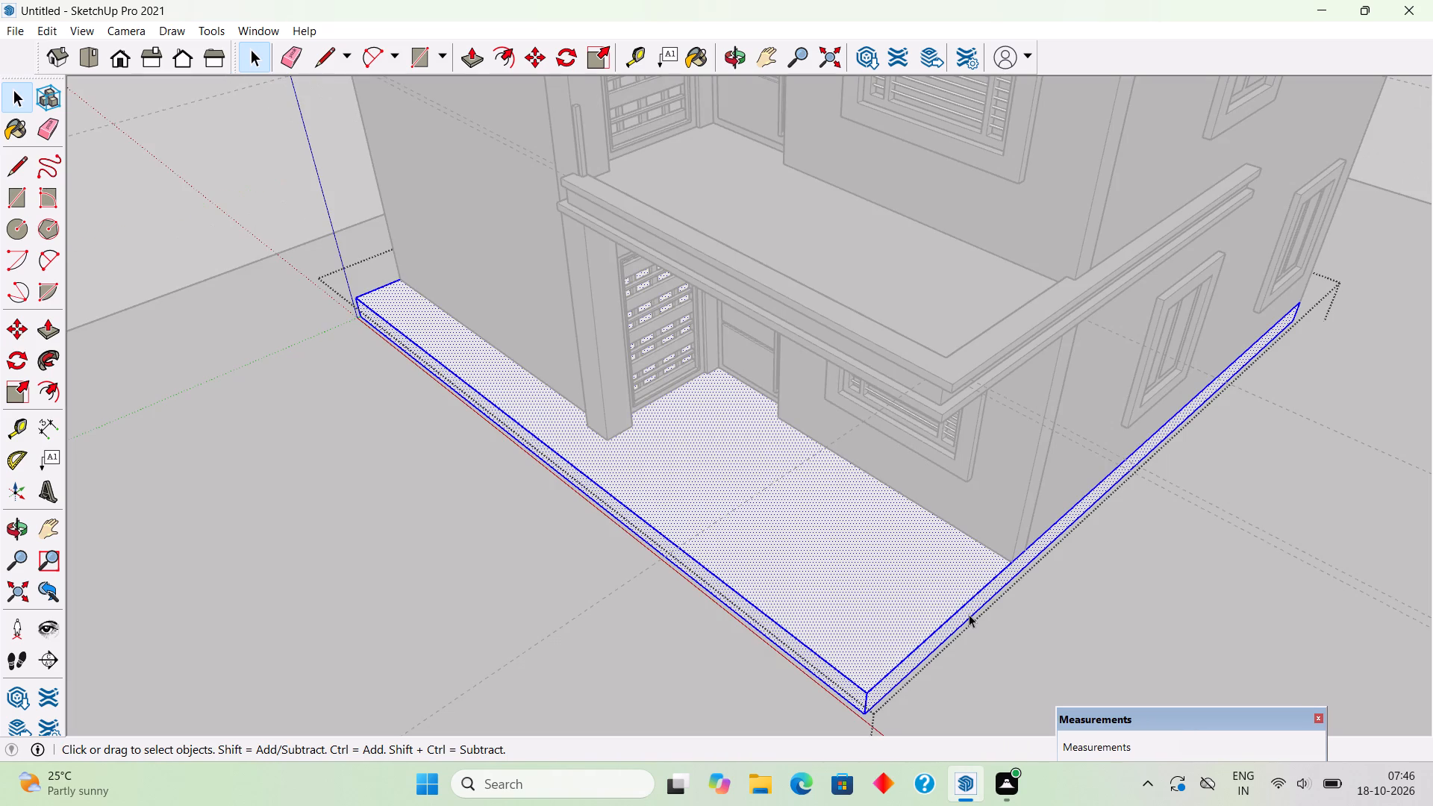
key("p")
left_click(969, 614)
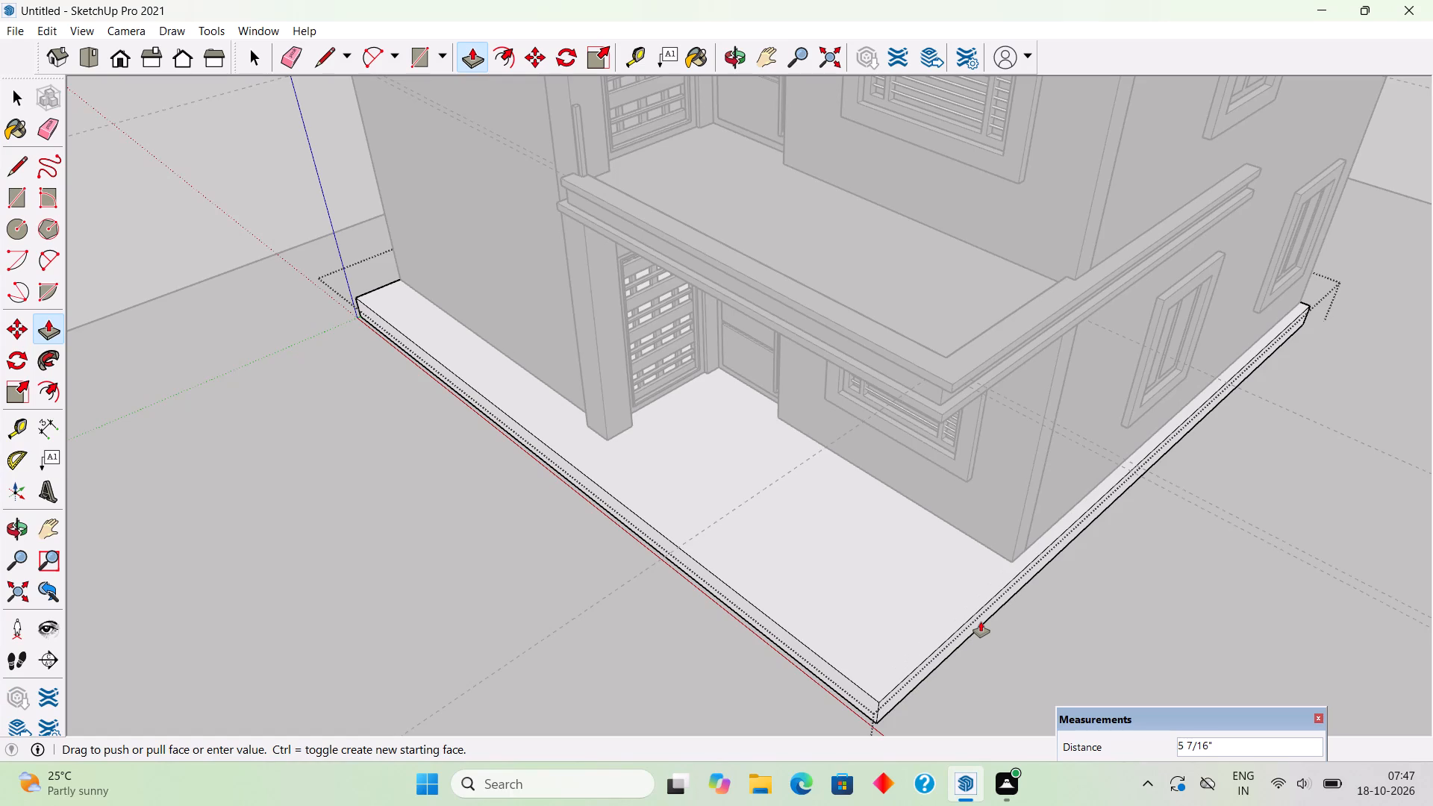
type("2\"")
key("Return")
key("space")
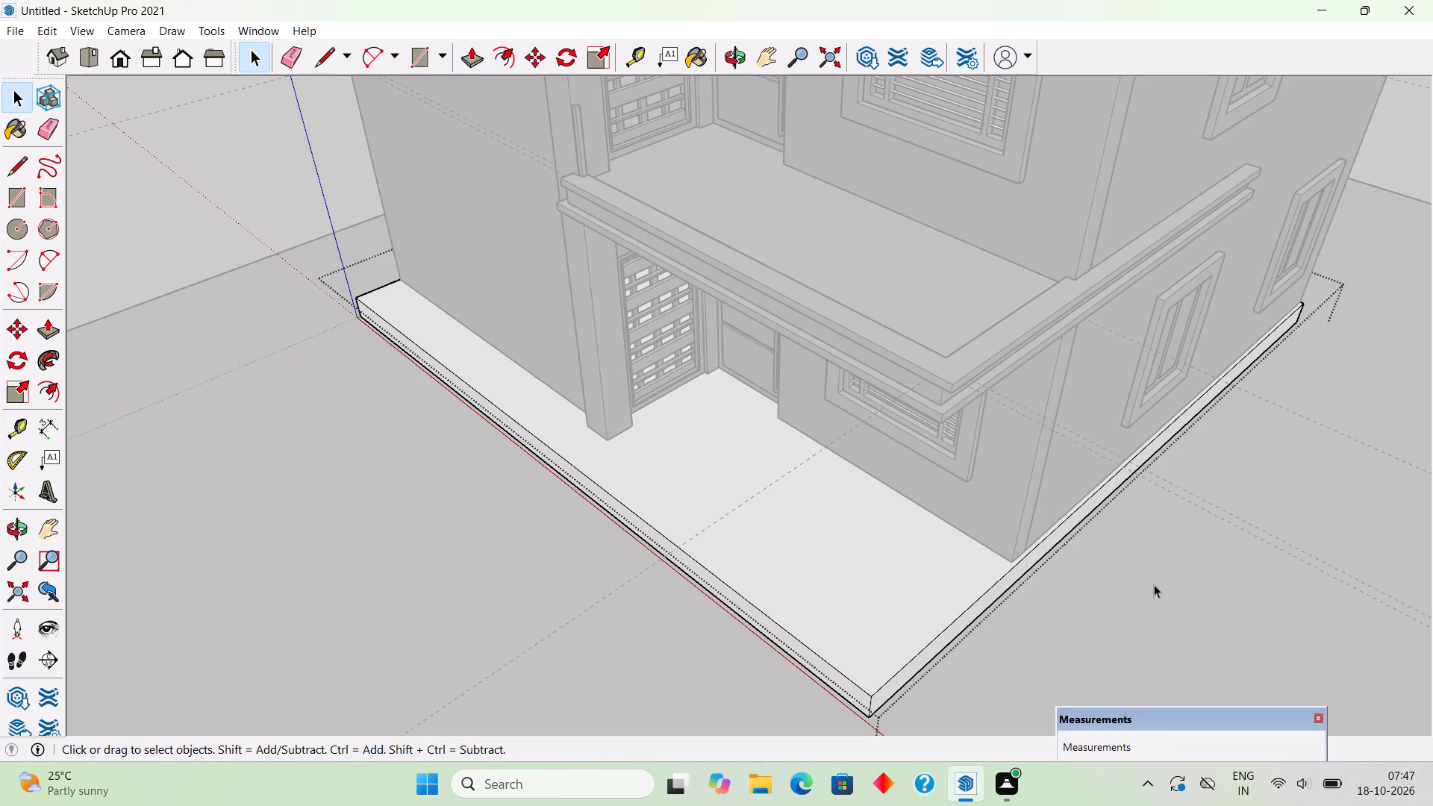
left_click(1157, 582)
Place guides on the plinth in line with the front column's front and back corners, and one 1.2' inside the plinth's side edge.
key("t")
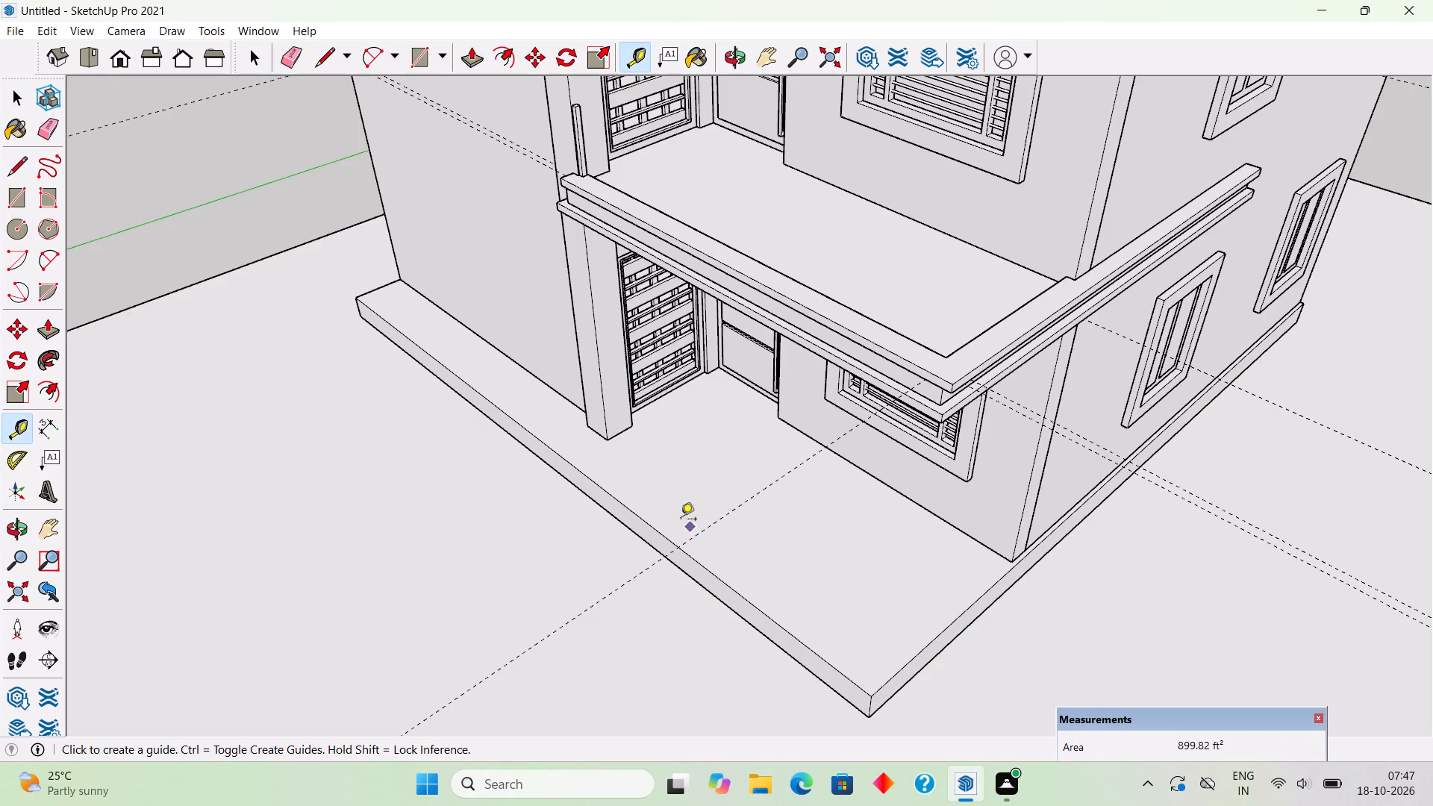
scroll(621, 457, "up", 4)
double_click(599, 441)
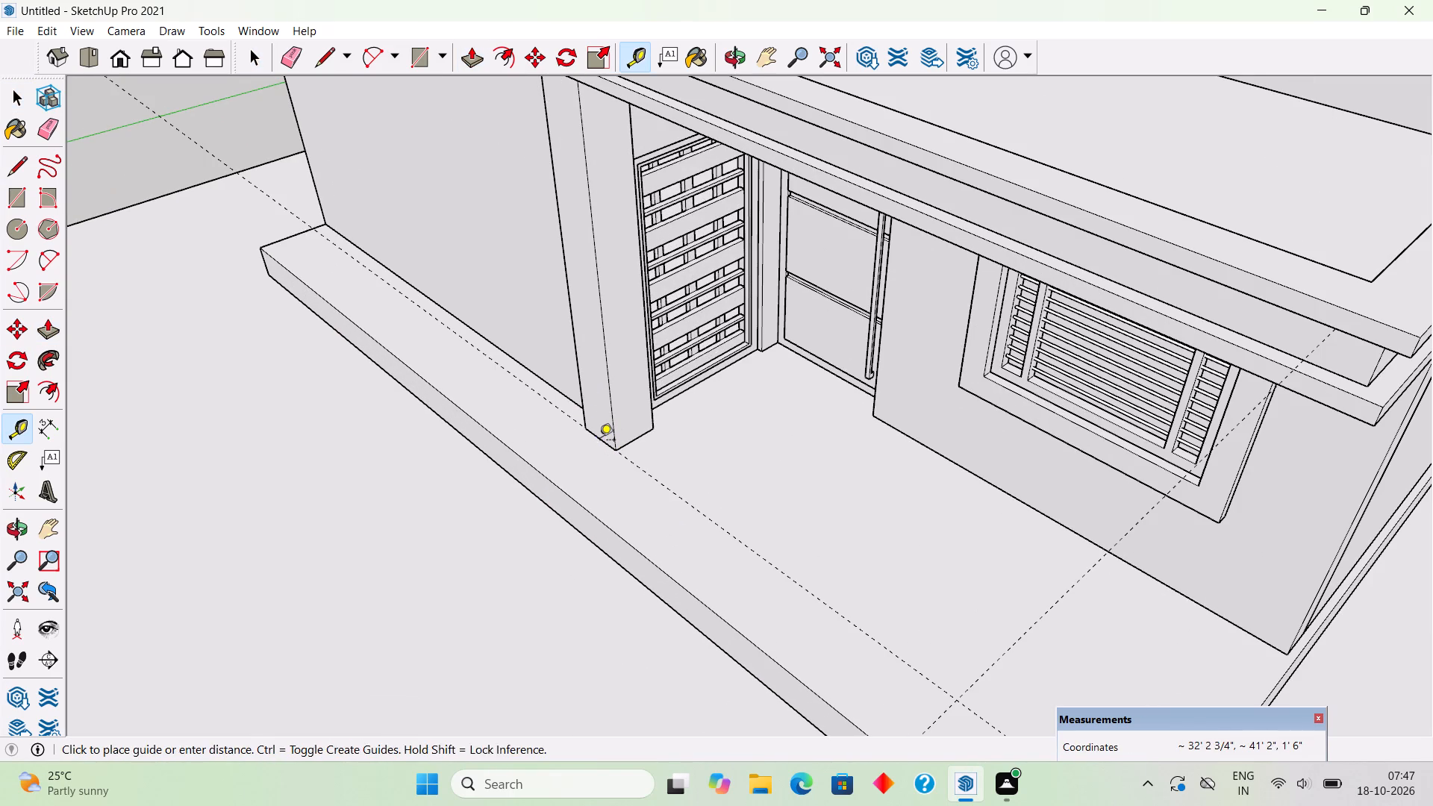
left_click(702, 510)
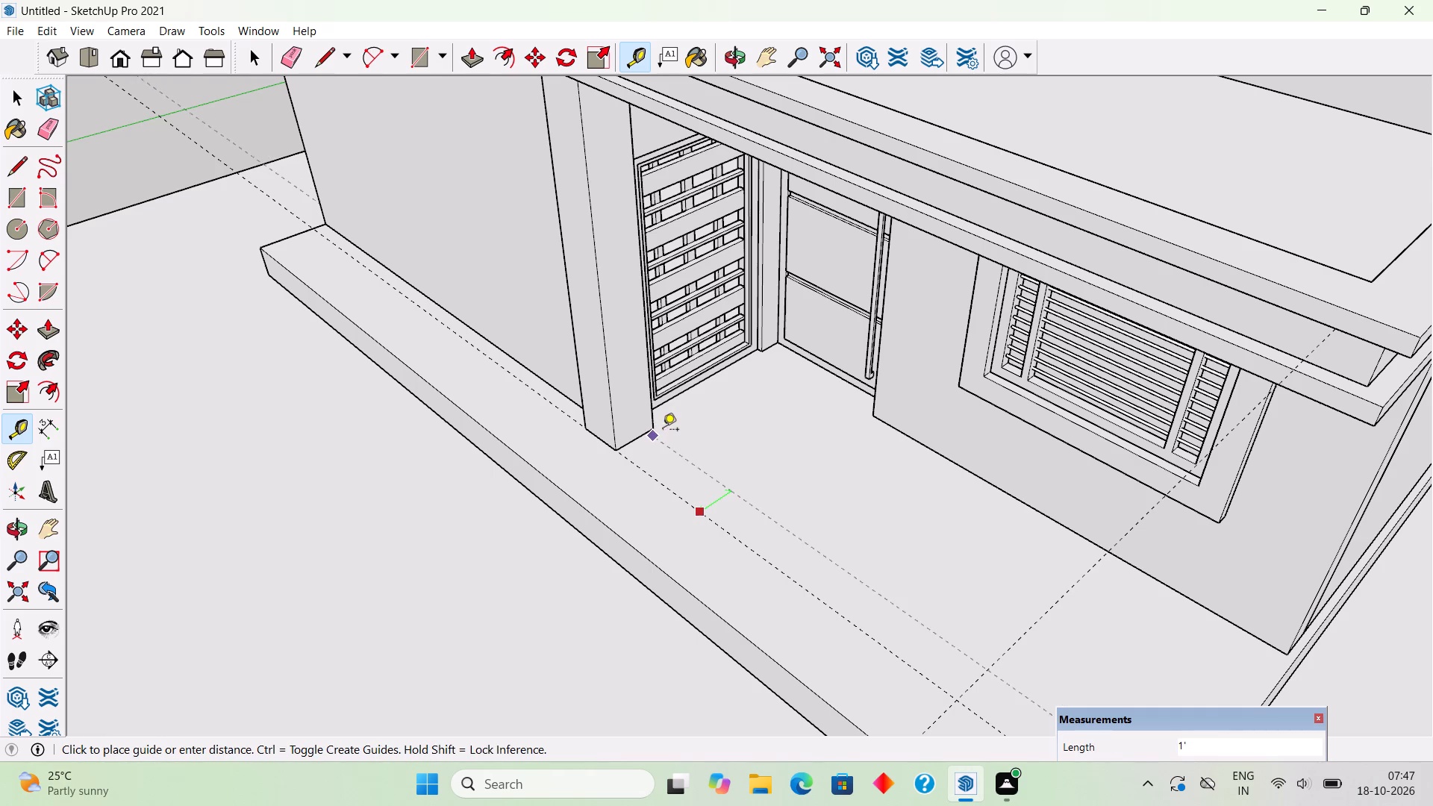
scroll(652, 427, "up", 3)
left_click(652, 427)
scroll(652, 427, "down", 7)
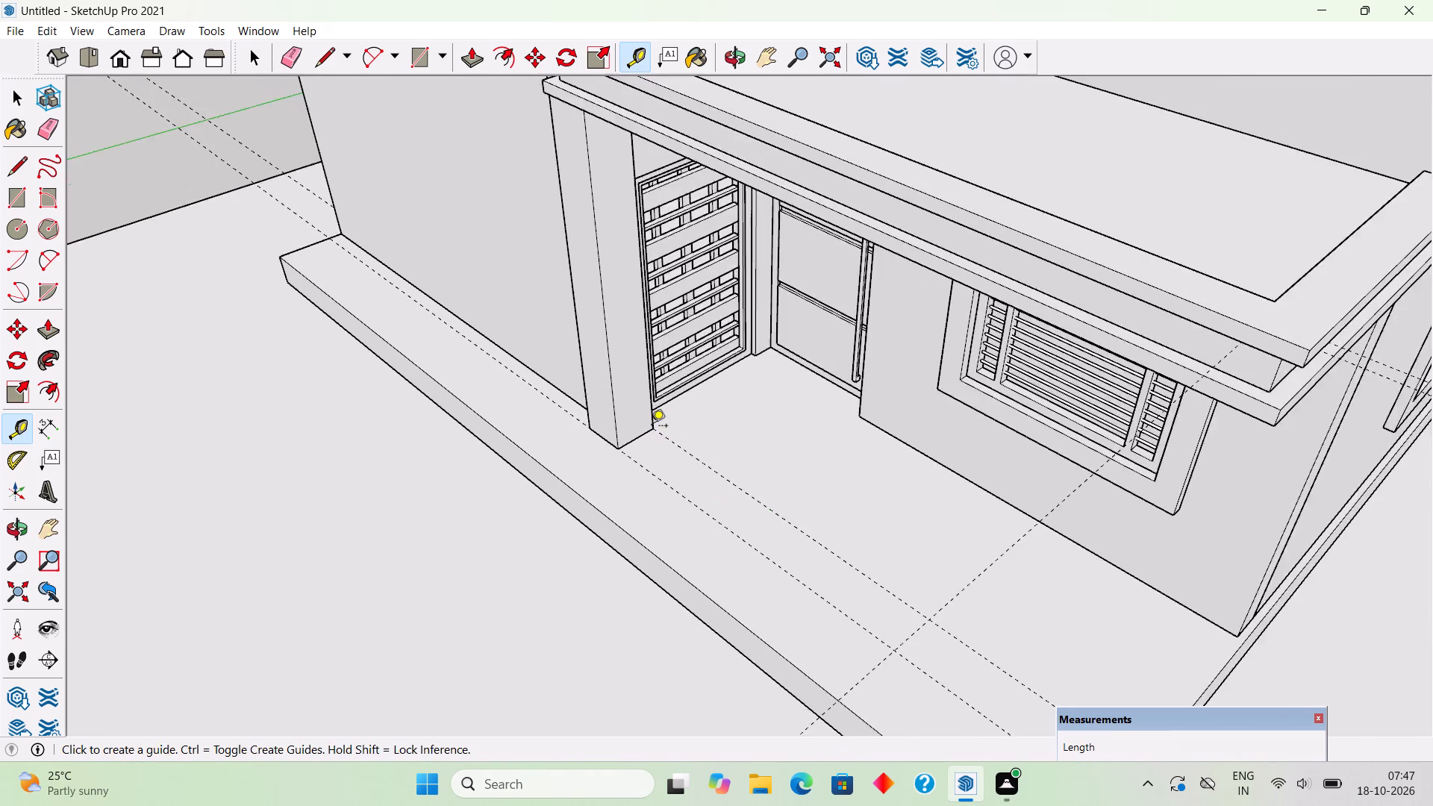
scroll(652, 427, "down", 4)
scroll(858, 585, "up", 5)
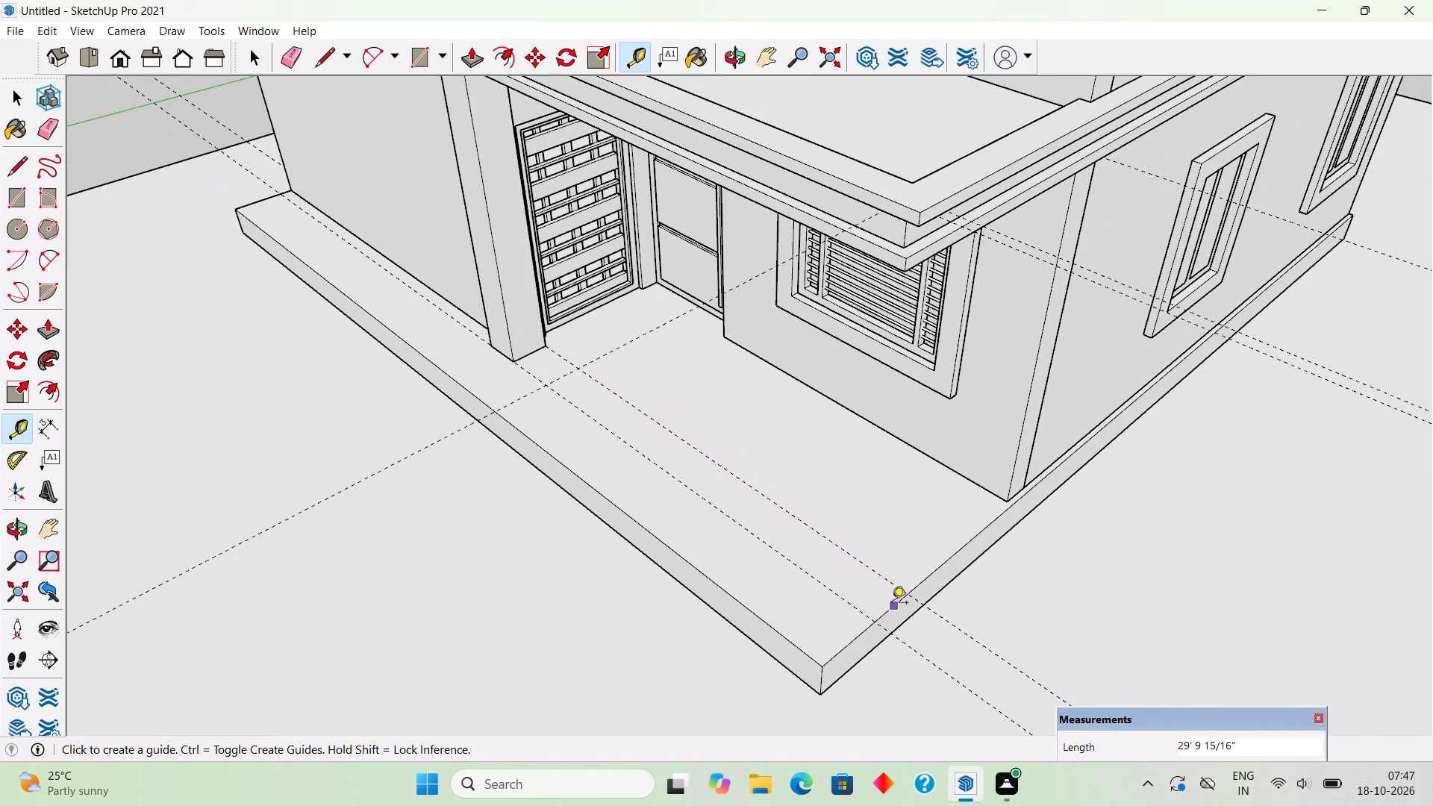
left_click(892, 604)
type("1.2'")
key("Return")
Draw a square of about 1' 2 3/8" by 1' 2 3/8" between the guides near the plinth's front corner.
key("r")
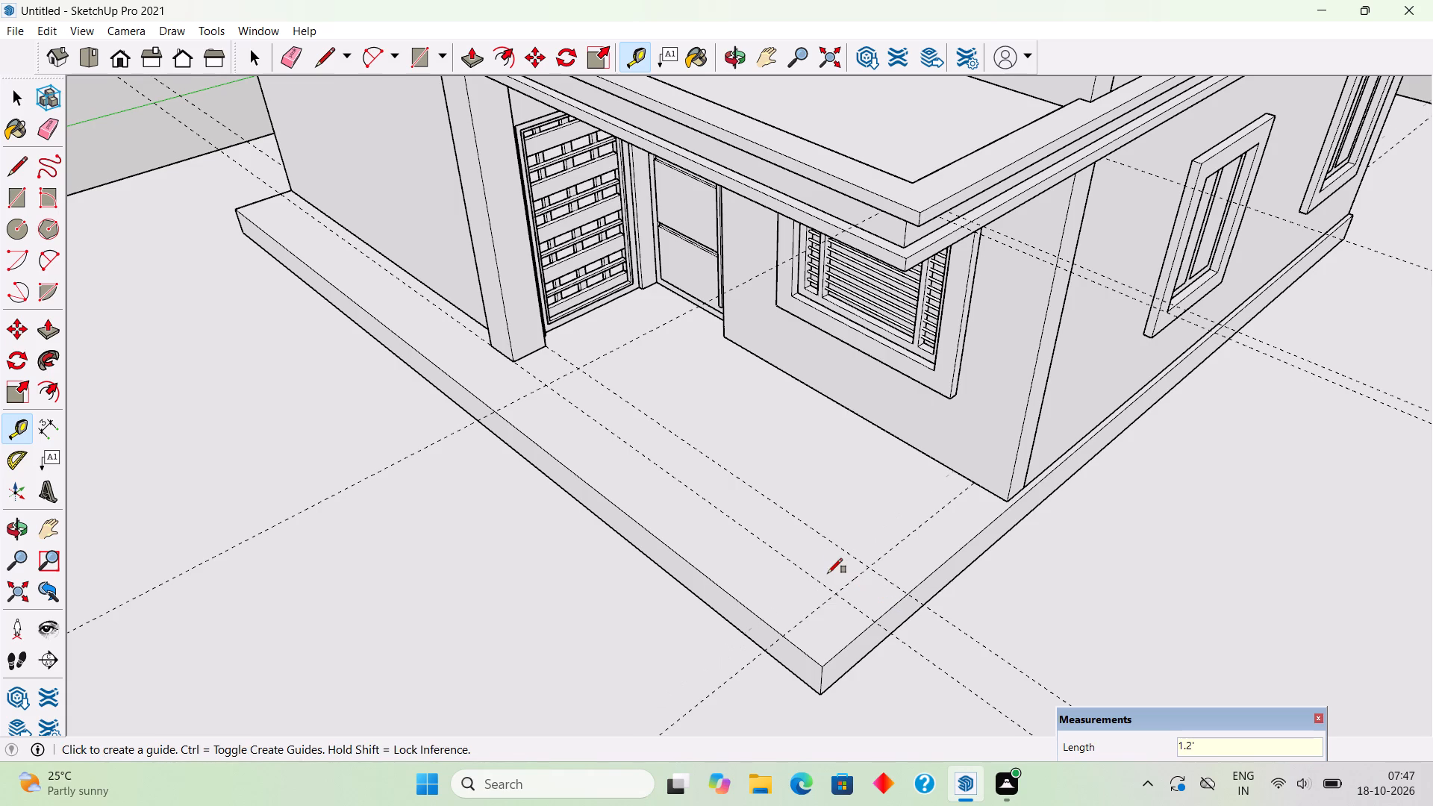
left_click(875, 566)
left_click(882, 622)
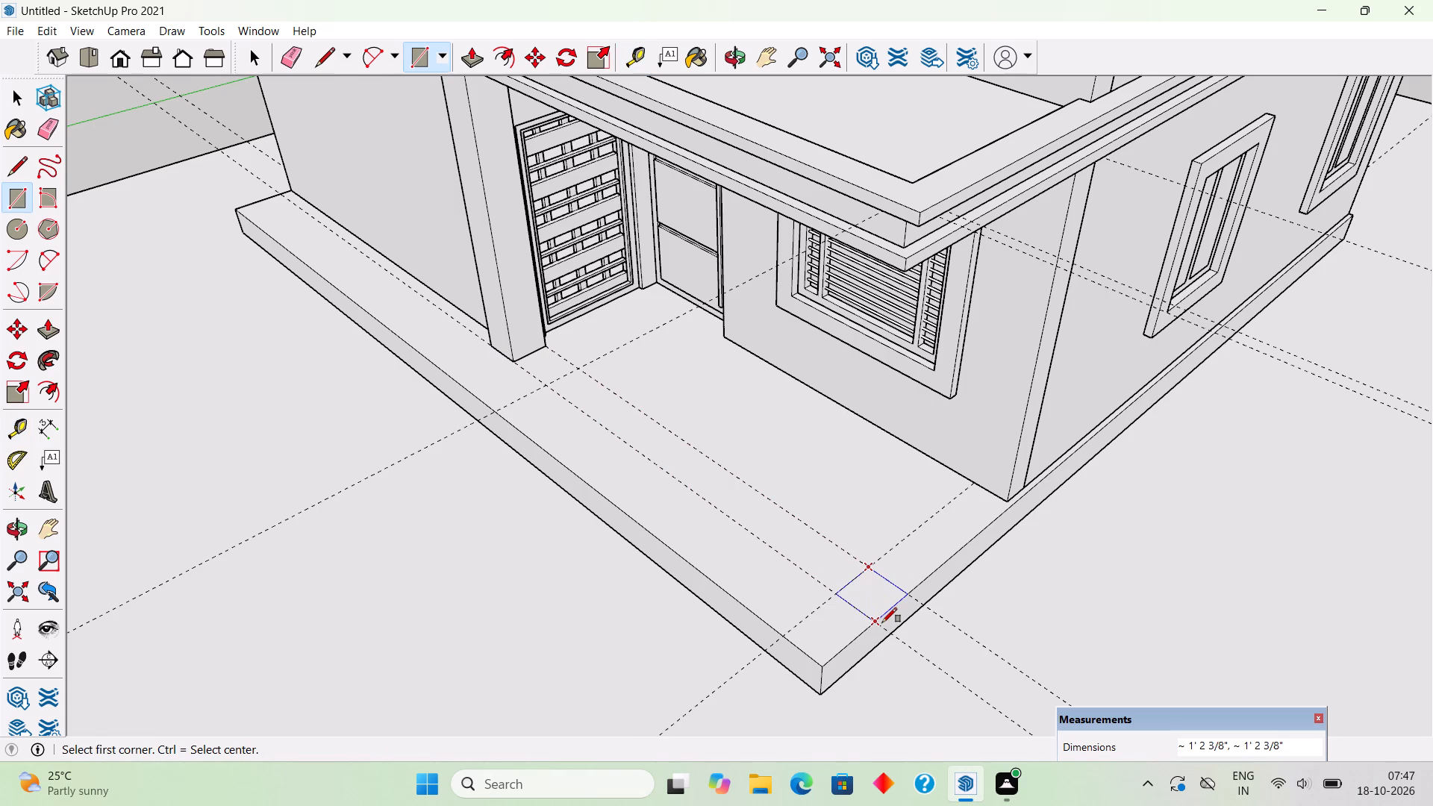
Extrude the square at the plinth's front corner upward 32' to form a tall corner column.
key("p")
left_click(875, 607)
scroll(881, 514, "down", 11)
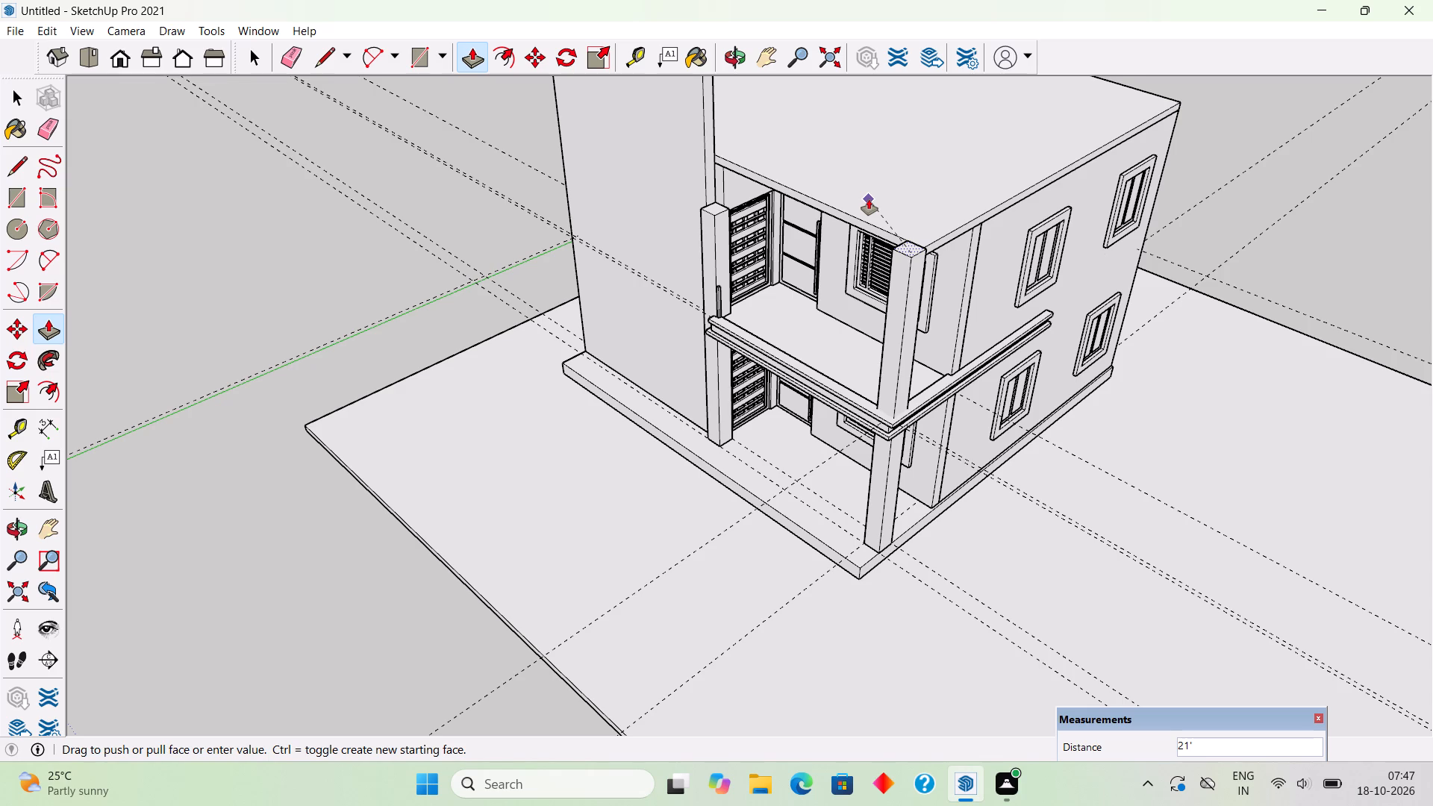
scroll(869, 199, "down", 9)
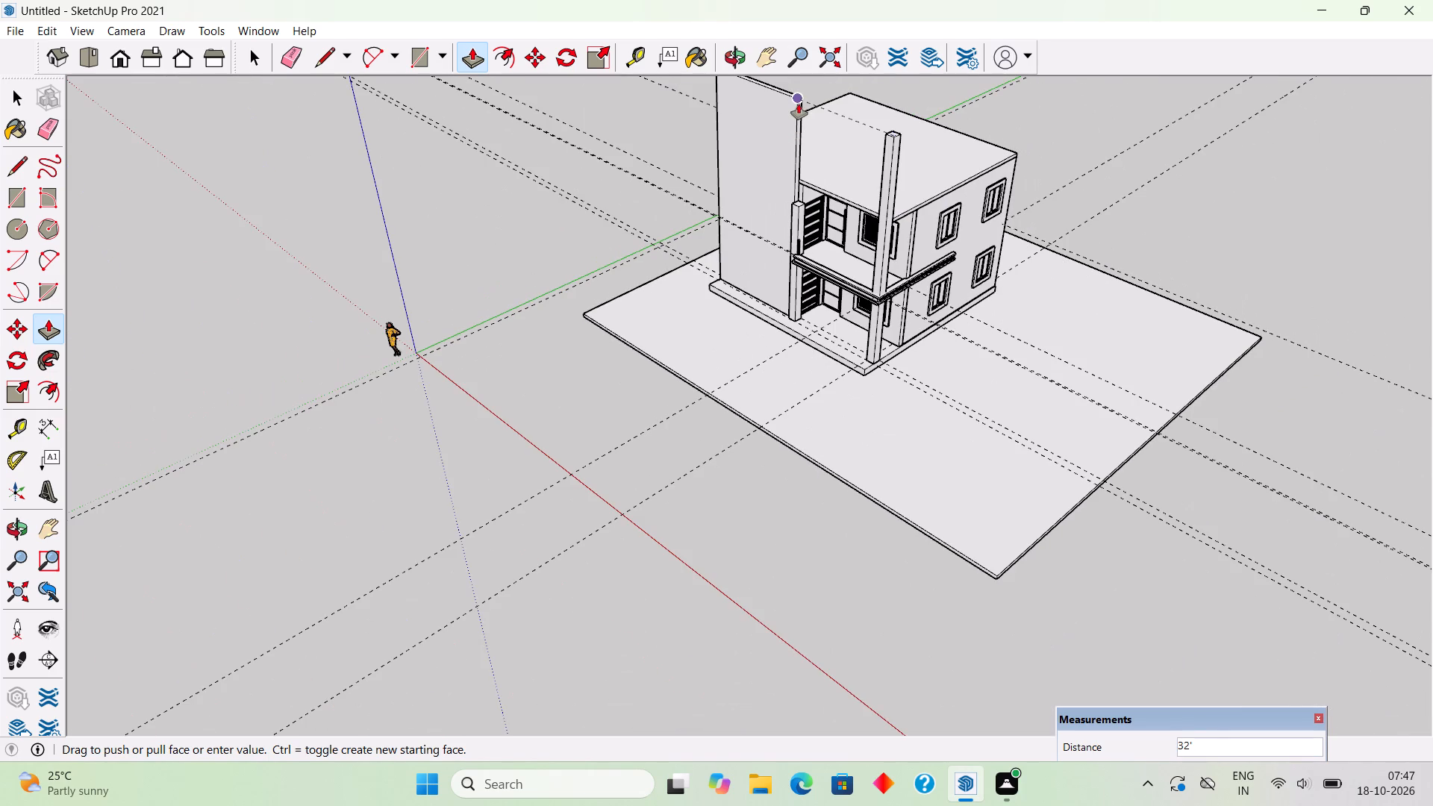
left_click(799, 102)
Select the whole new corner column and make it a group.
scroll(1040, 181, "up", 4)
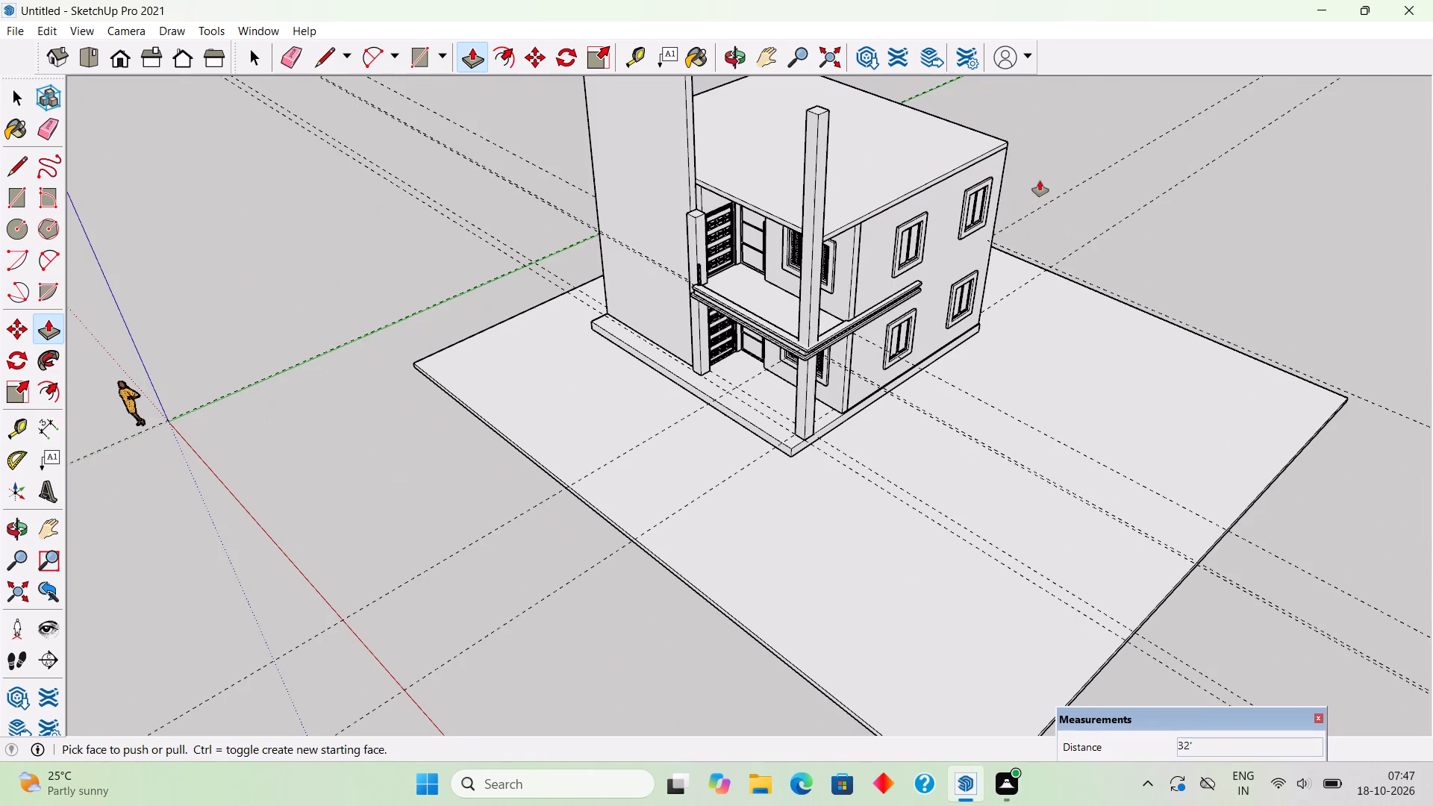
key("space")
triple_click(808, 334)
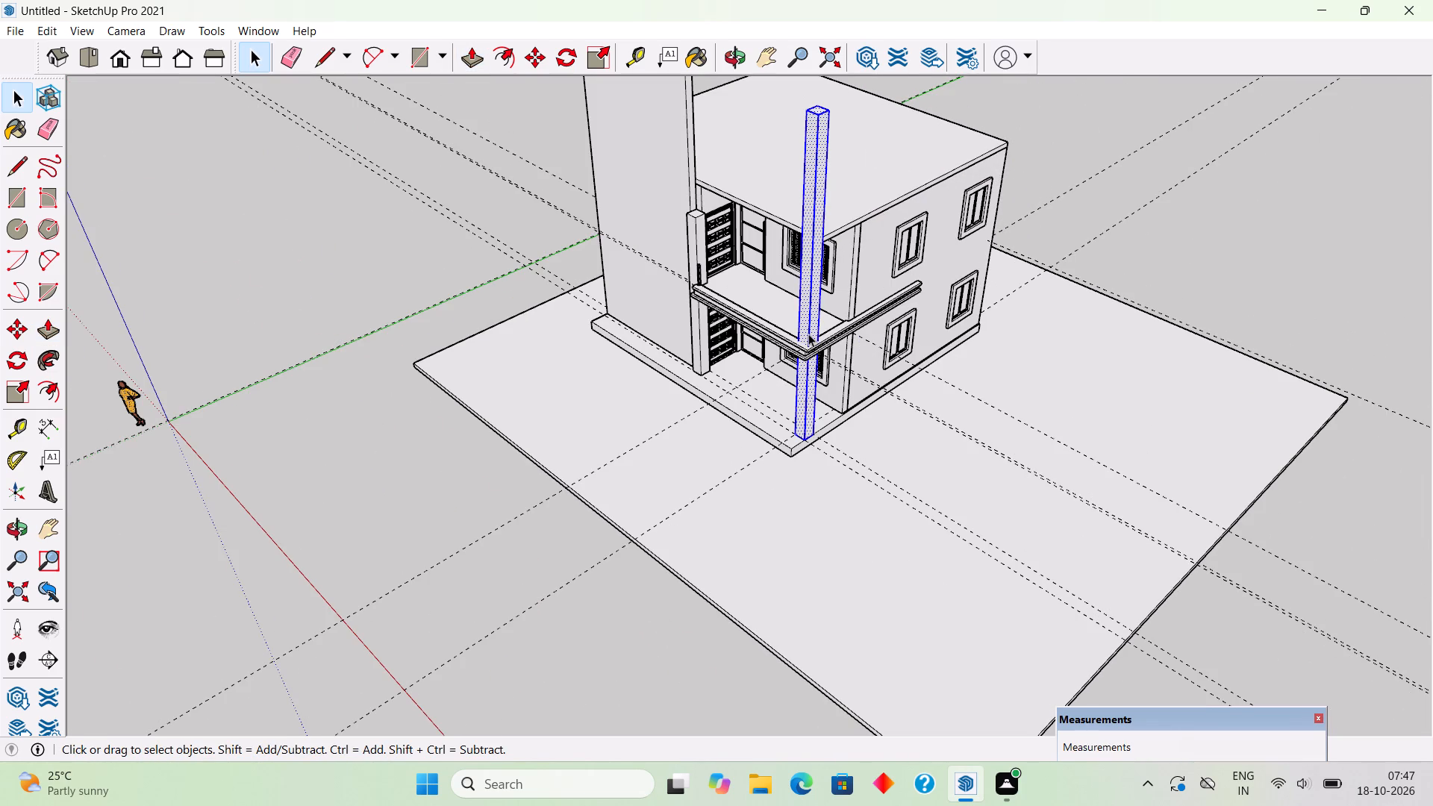
right_click(808, 334)
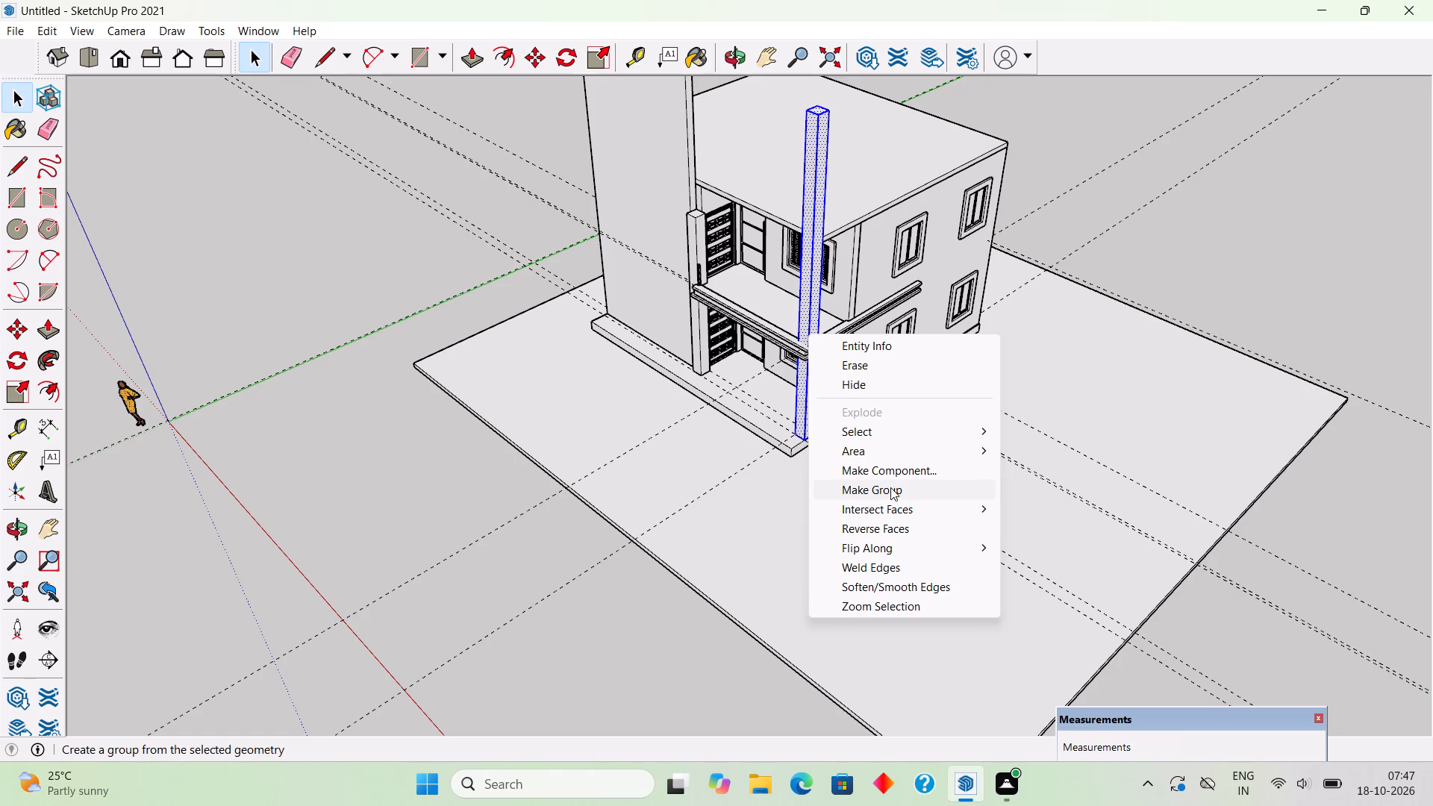
left_click(890, 487)
left_click(1050, 126)
Inside the balcony upper curb's group, extend the front stretch's inner face about 11 3/8" inward, to the front column's inner edge.
scroll(955, 407, "down", 5)
middle_click_drag(908, 290, 870, 199)
scroll(870, 199, "up", 3)
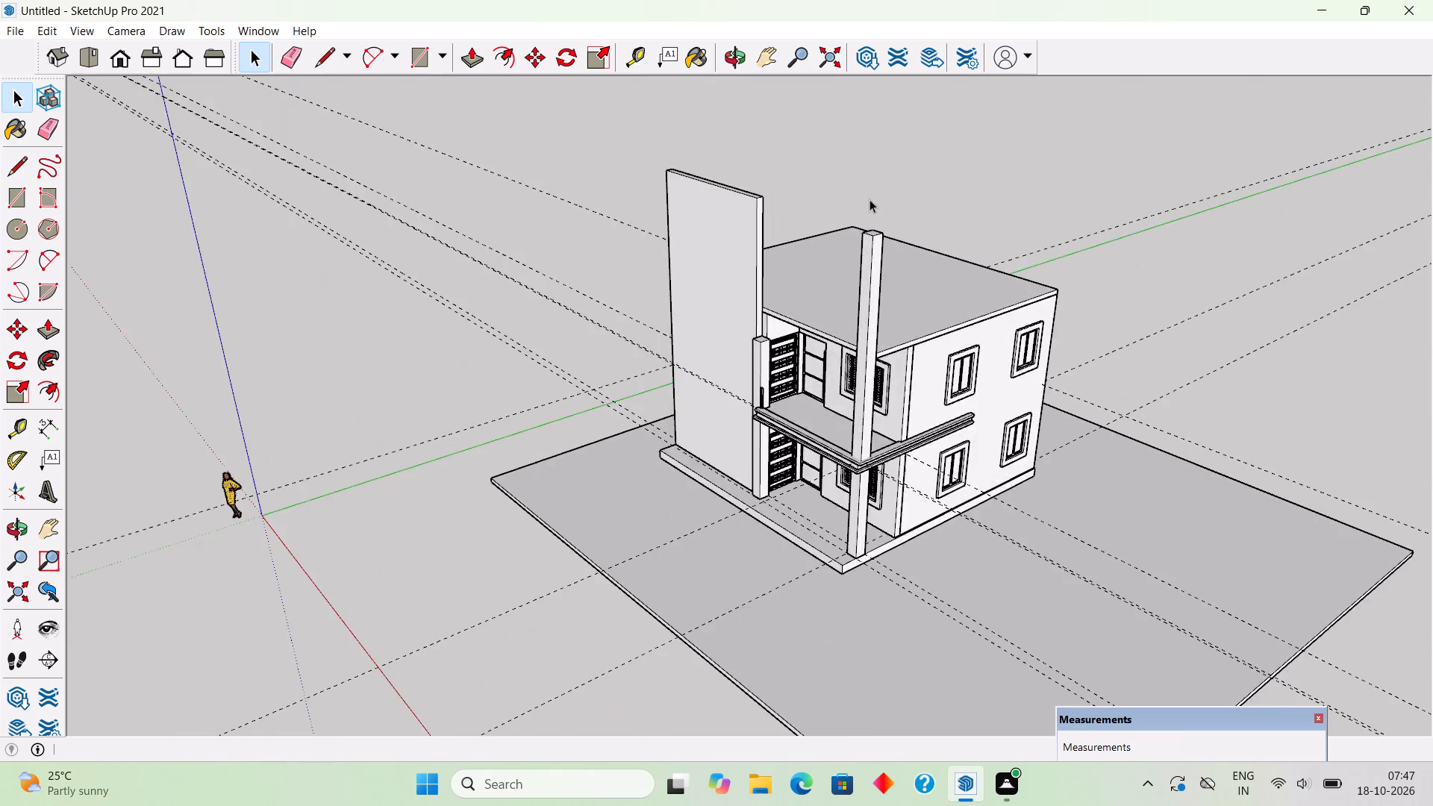
scroll(870, 199, "up", 6)
middle_click_drag(917, 415, 799, 410)
scroll(796, 578, "up", 11)
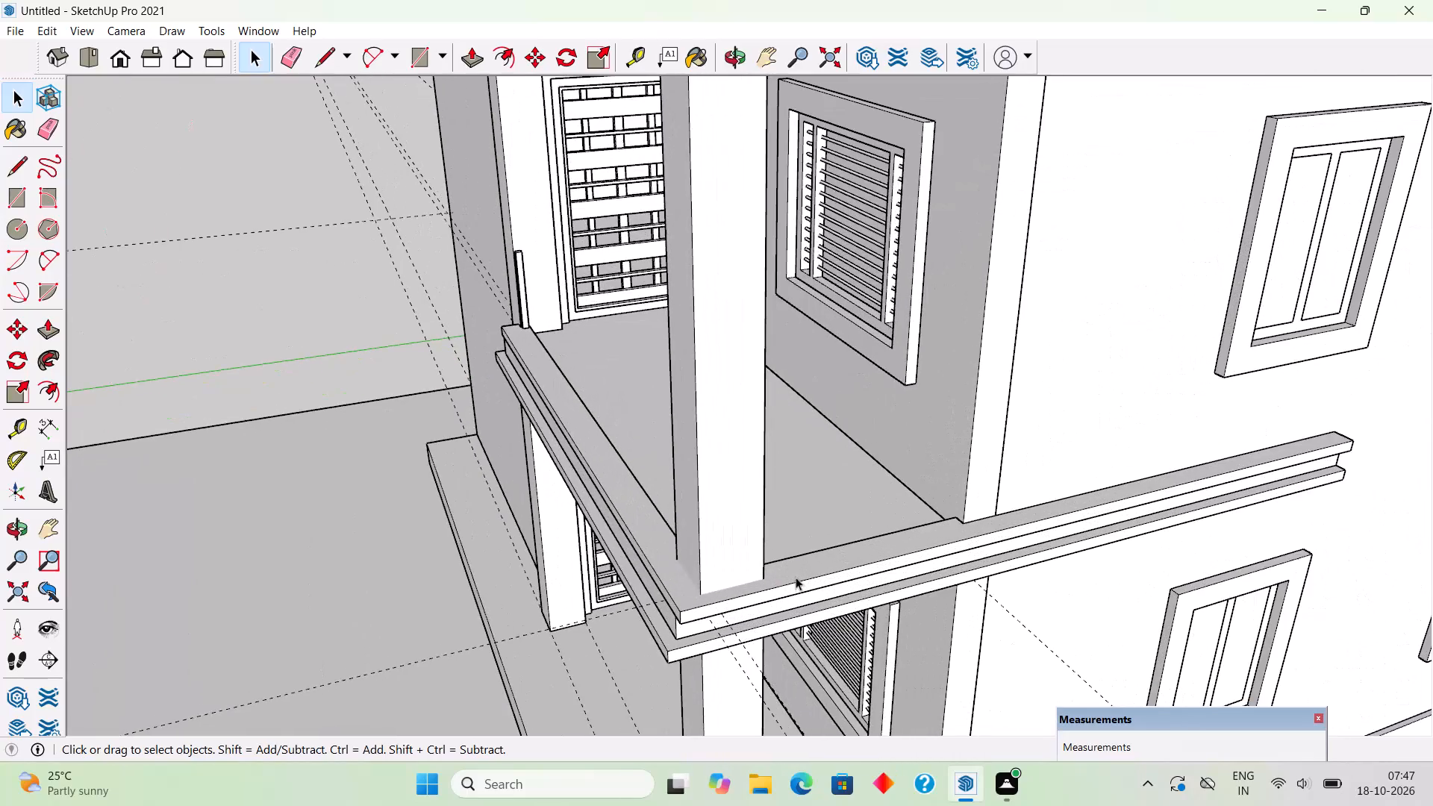
middle_click_drag(796, 577, 1112, 591)
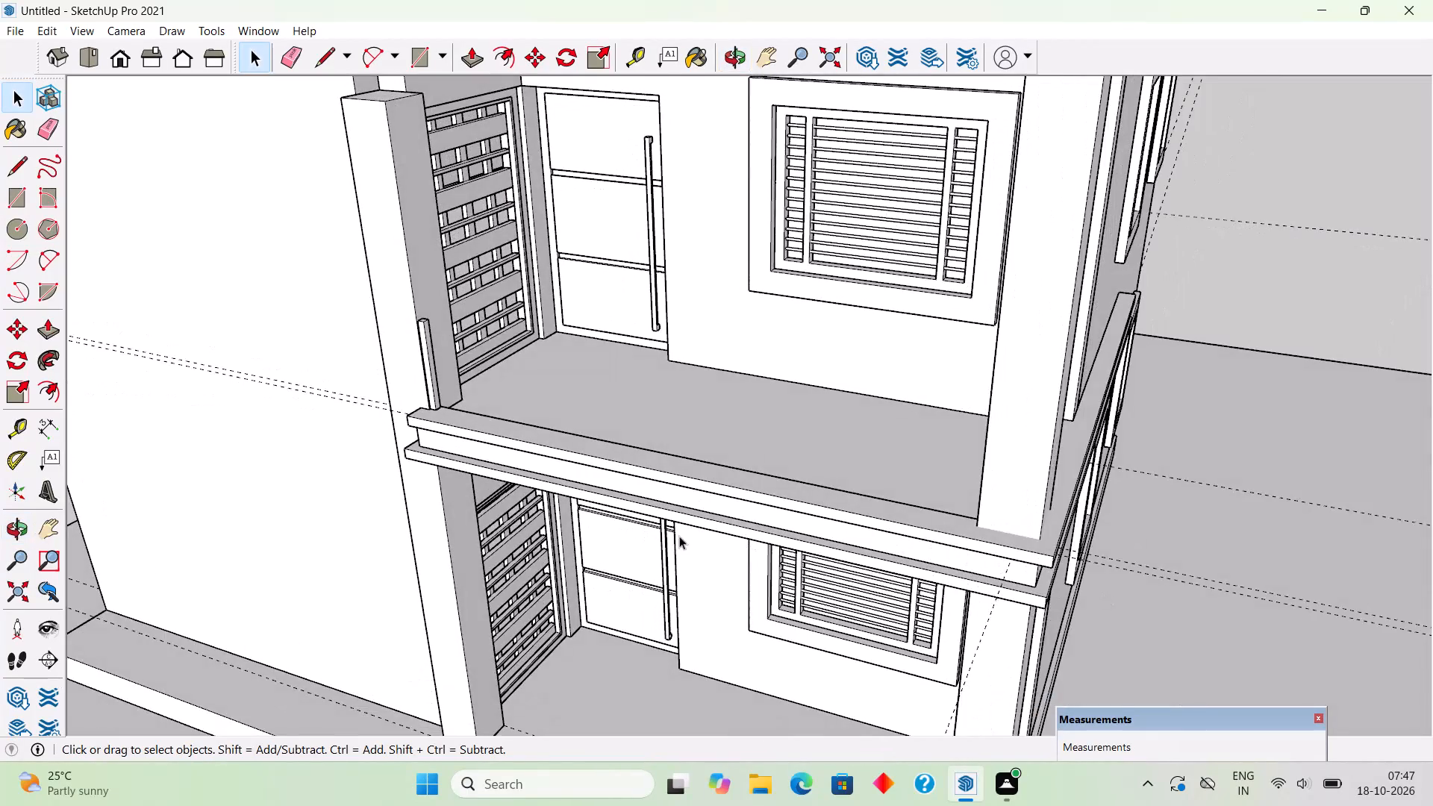
scroll(608, 527, "up", 4)
scroll(573, 505, "down", 2)
middle_click_drag(705, 431, 979, 516)
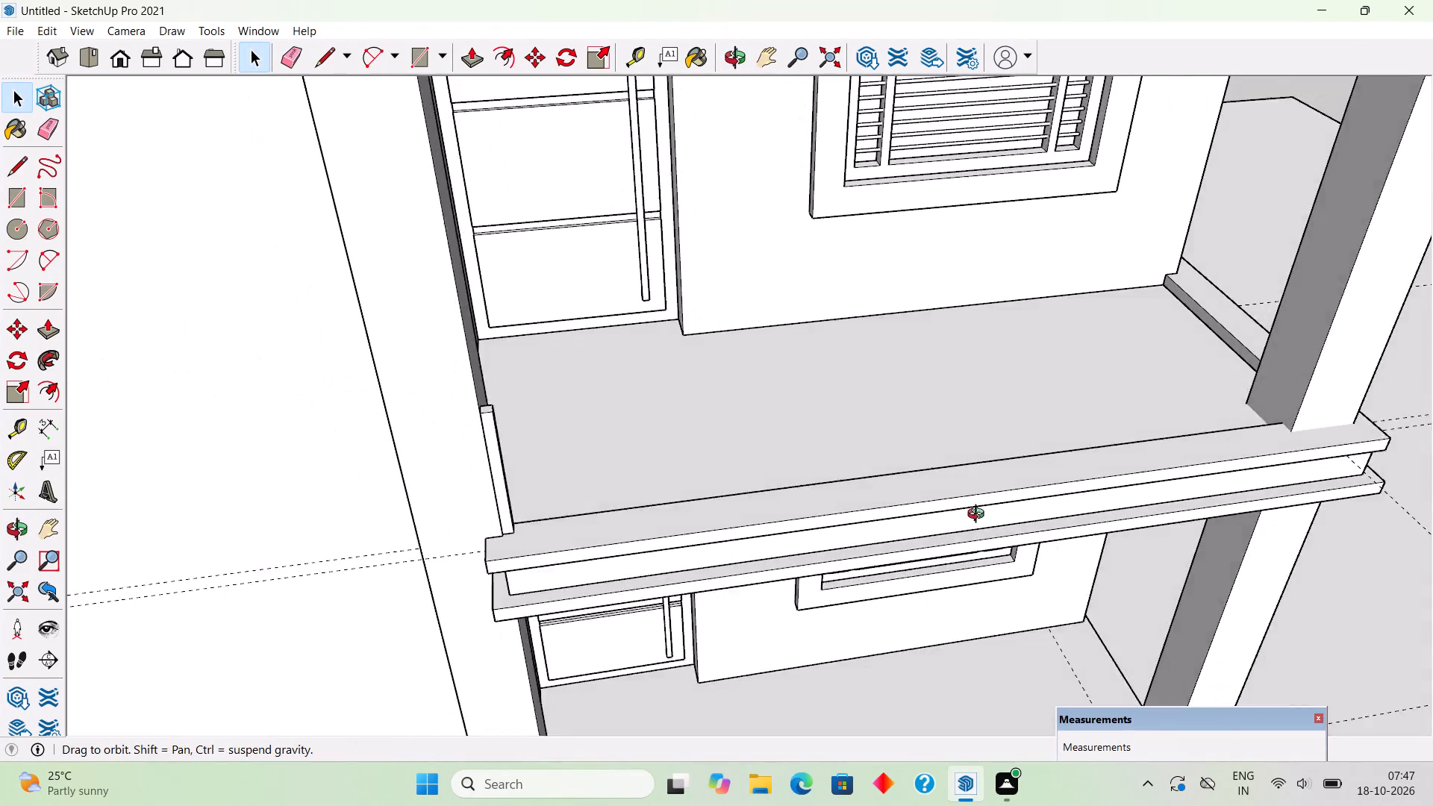
middle_click_drag(979, 516, 1039, 560)
middle_click_drag(906, 508, 520, 525)
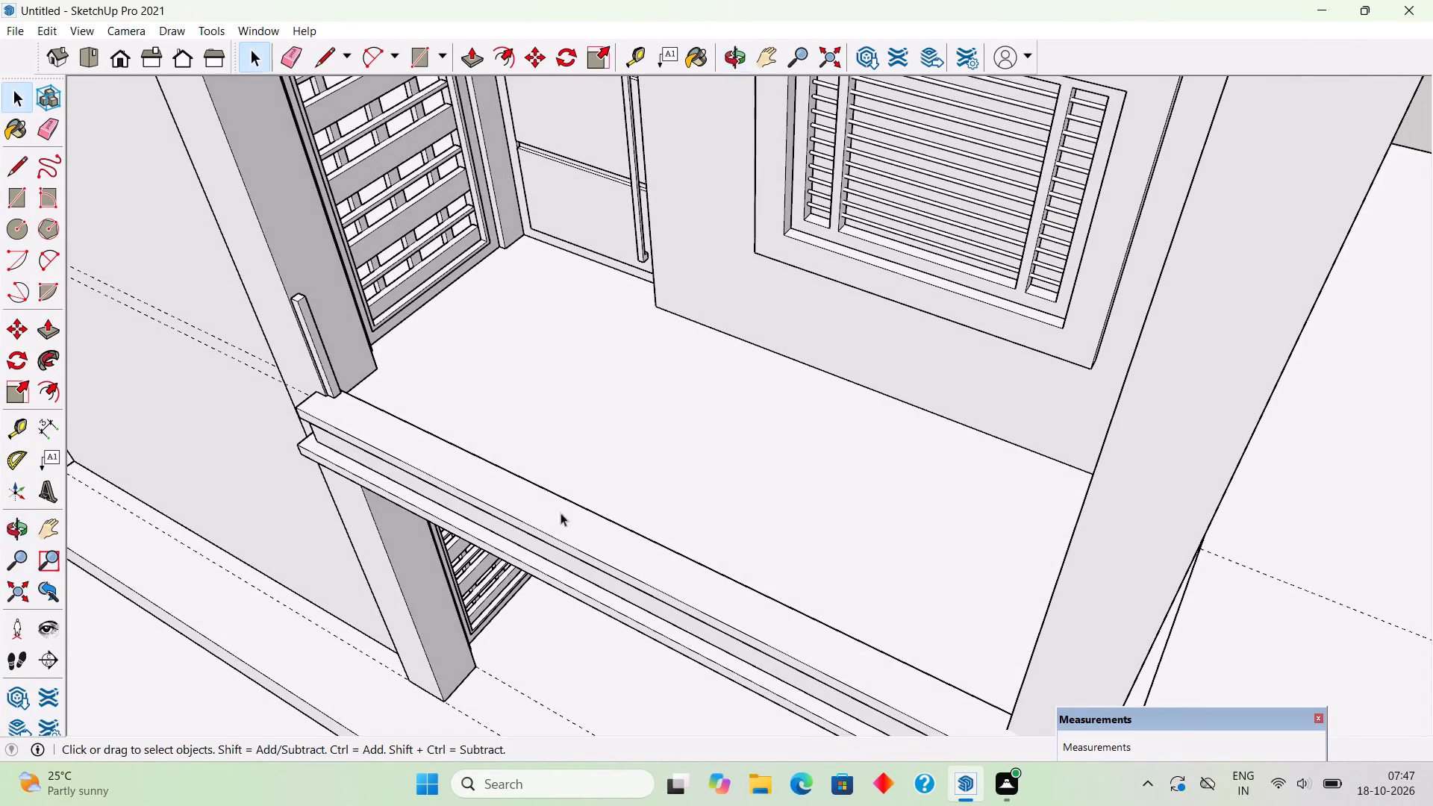
middle_click_drag(1069, 393, 652, 356)
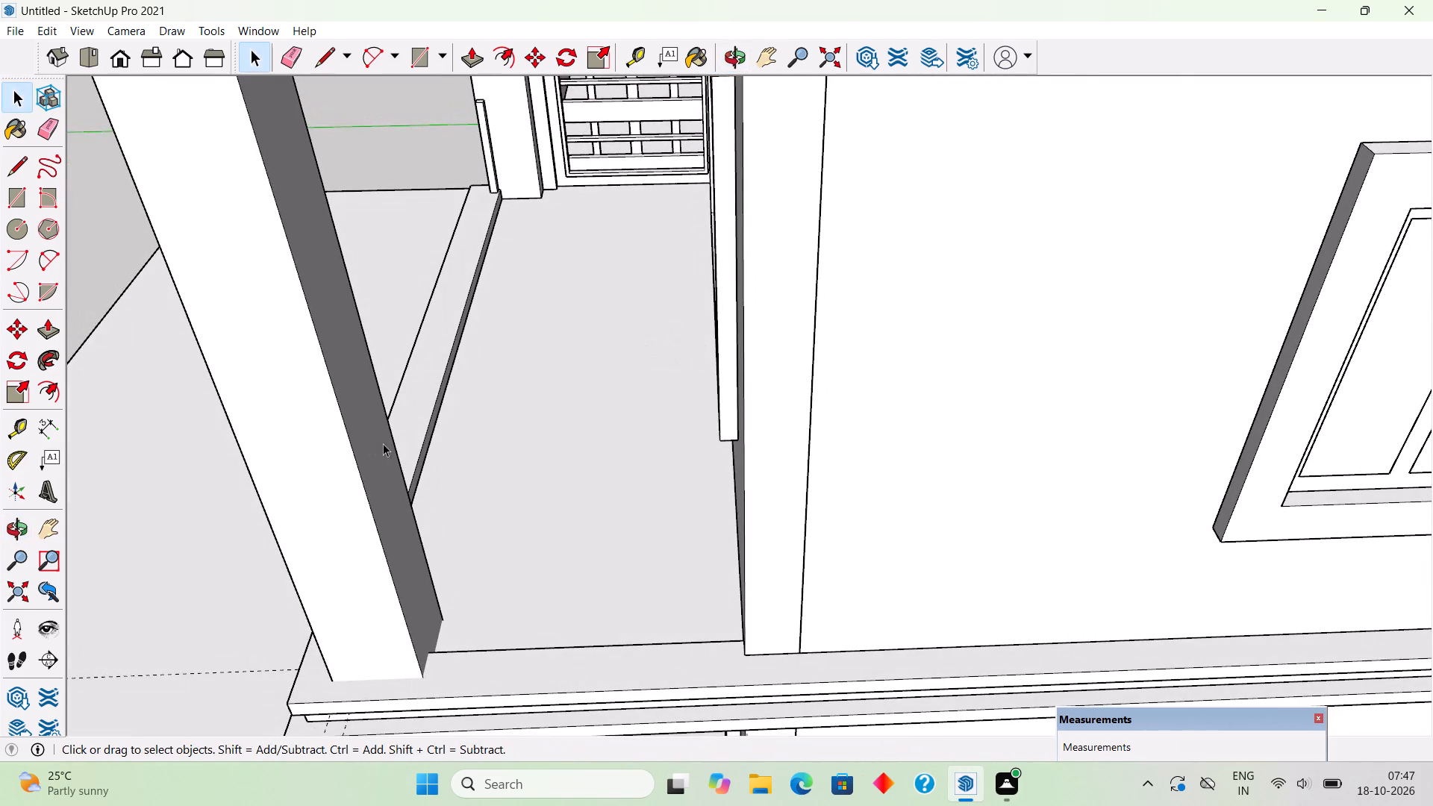
scroll(437, 424, "up", 5)
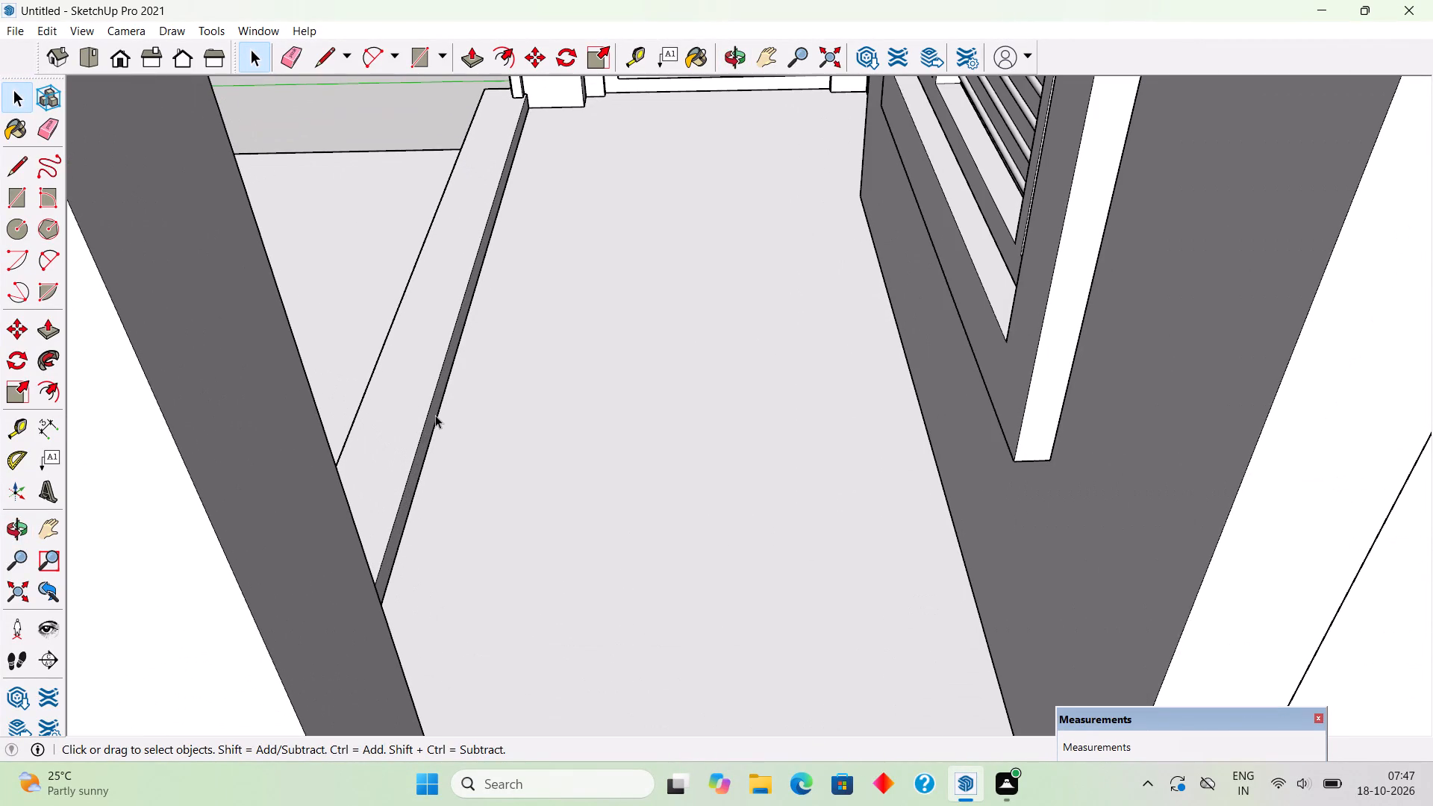
triple_click(435, 415)
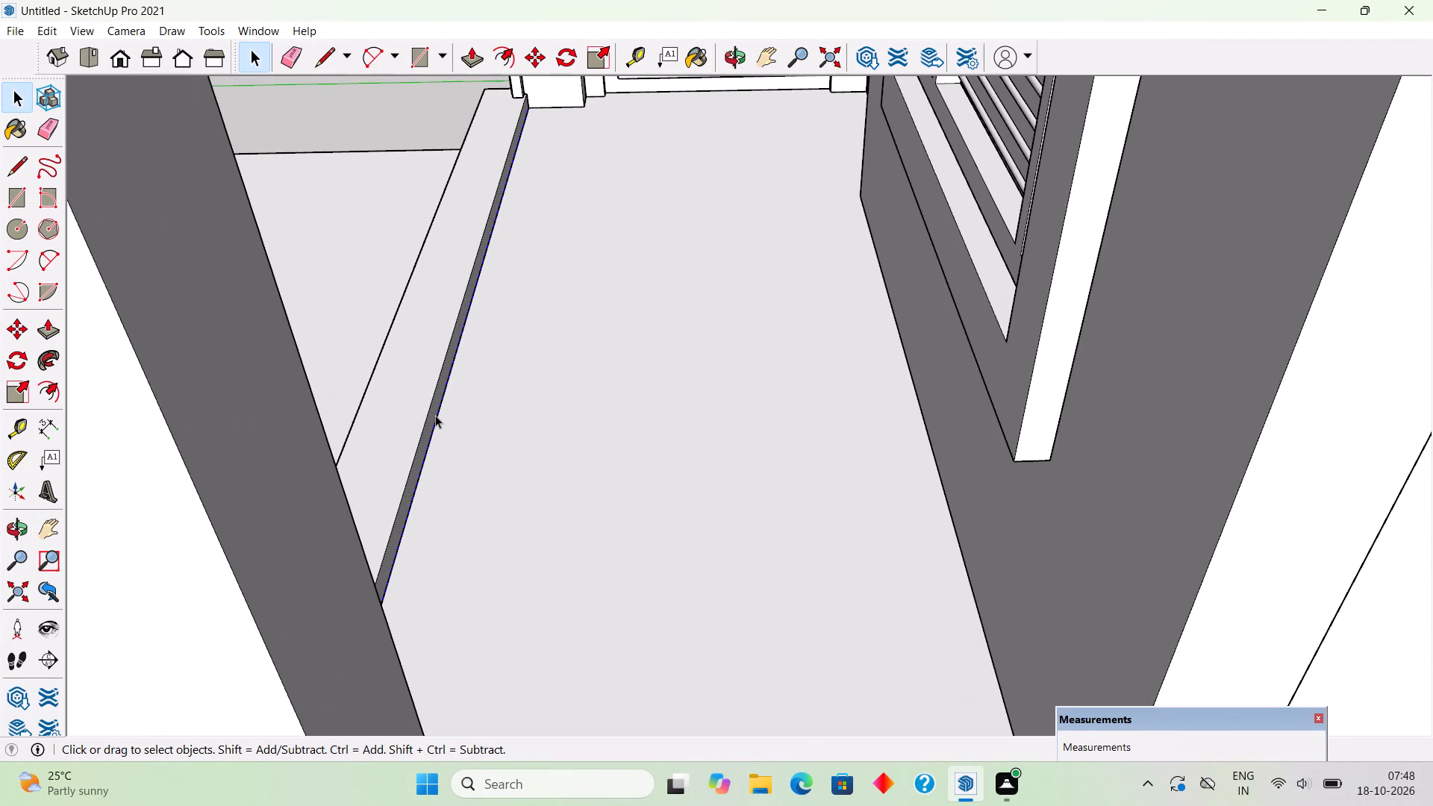
triple_click(418, 433)
key("p")
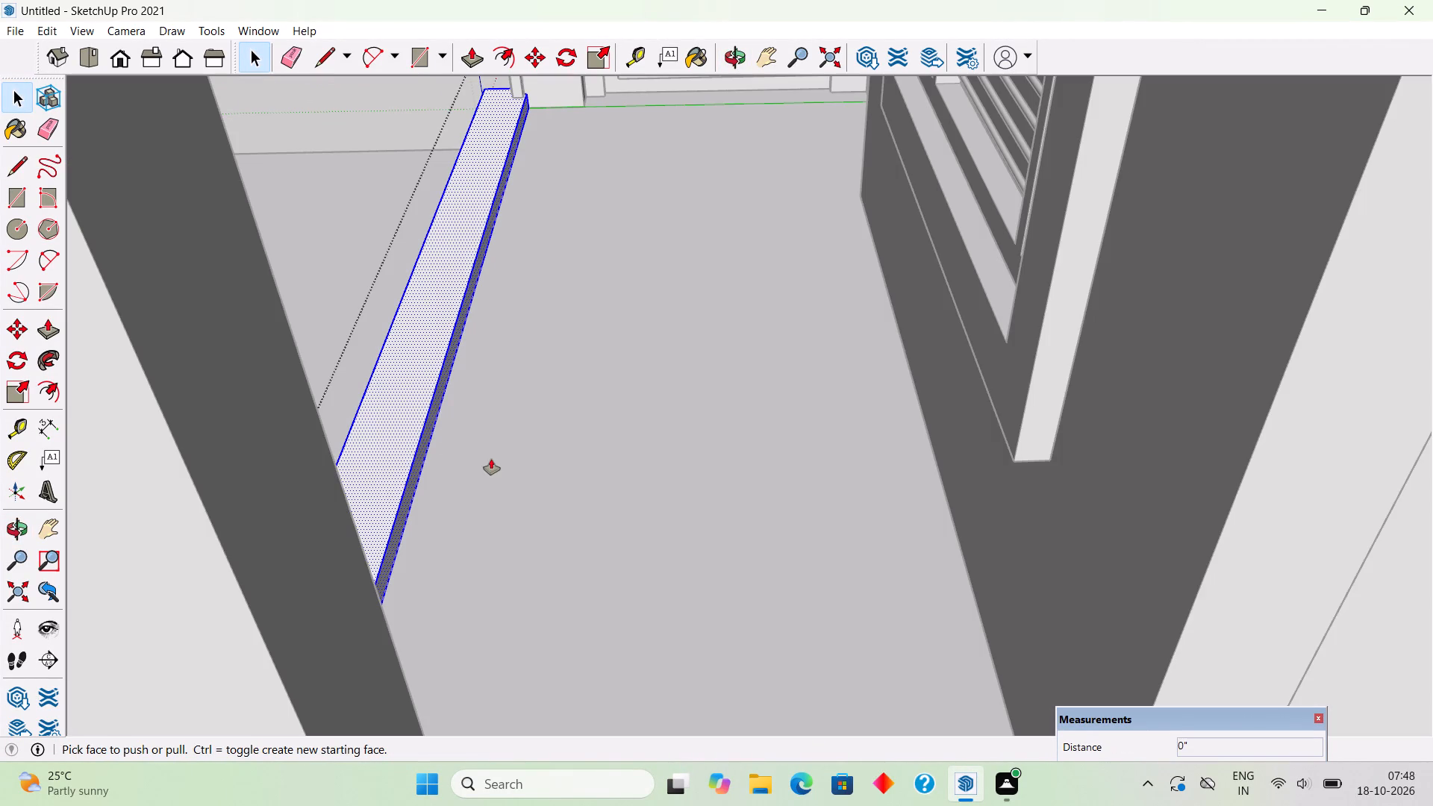
left_click(424, 443)
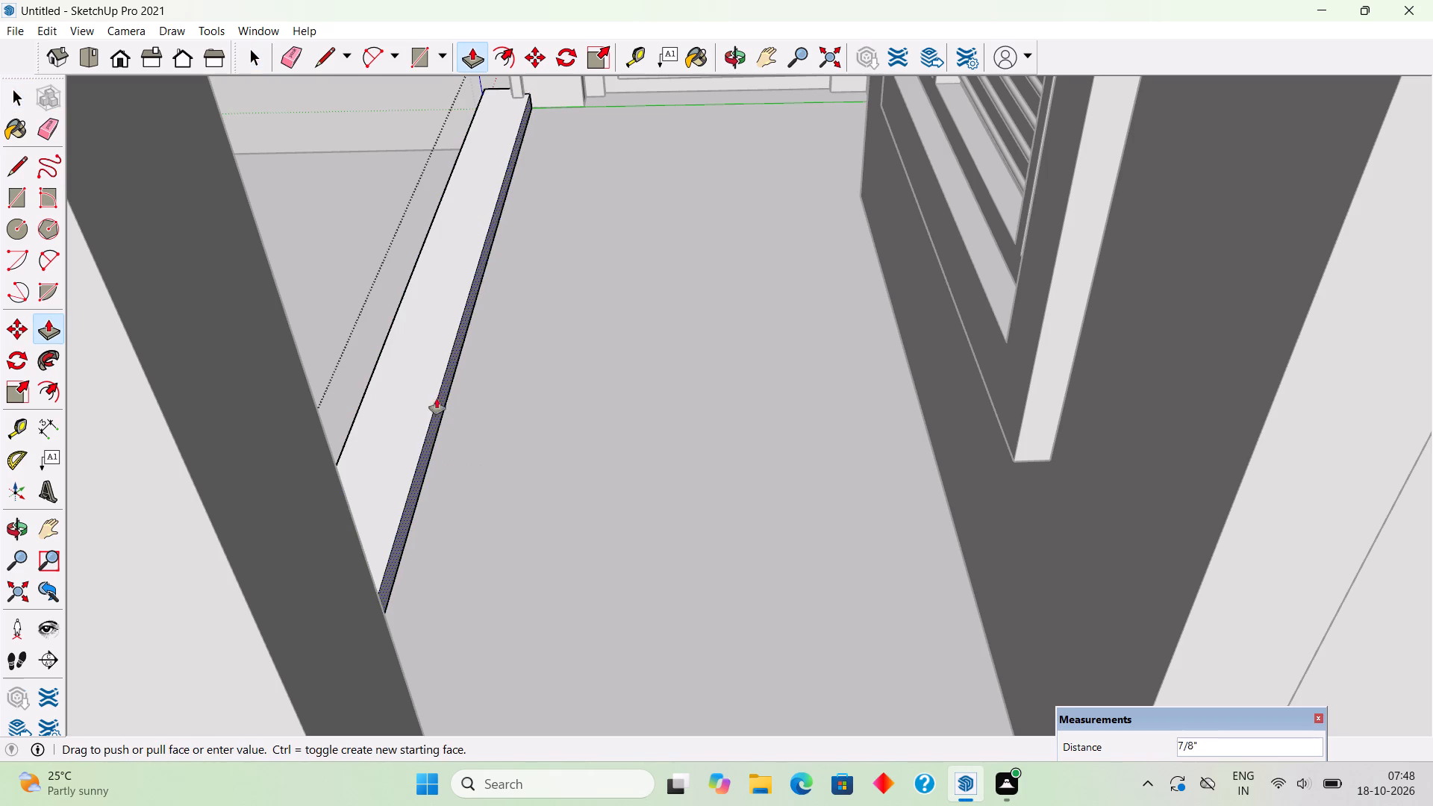
left_click(580, 84)
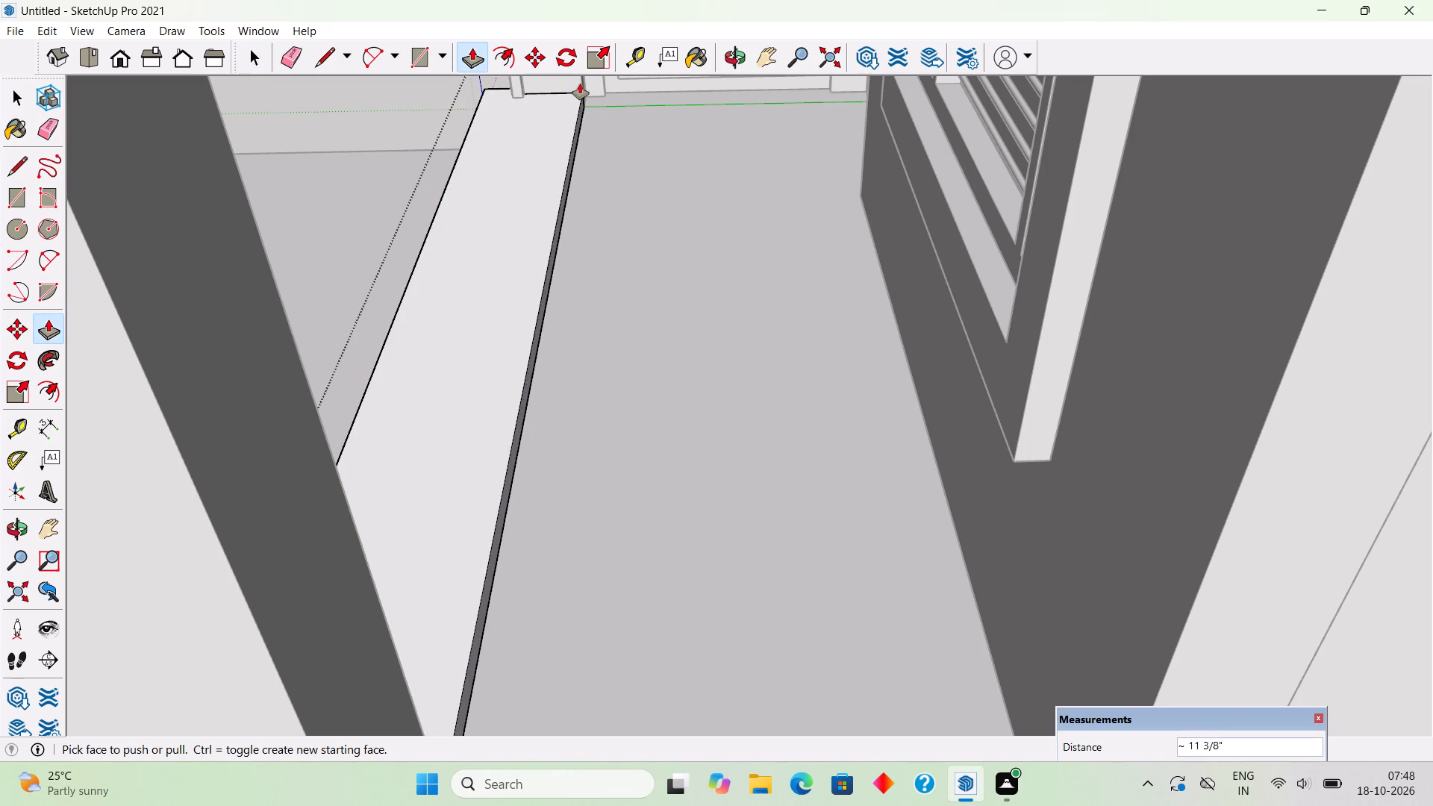
Extend the inner face of the curb's side stretch about 9 3/8" inward to the corner column's edge and leave the group.
scroll(604, 172, "down", 5)
middle_click_drag(605, 342, 403, 527)
scroll(416, 568, "up", 4)
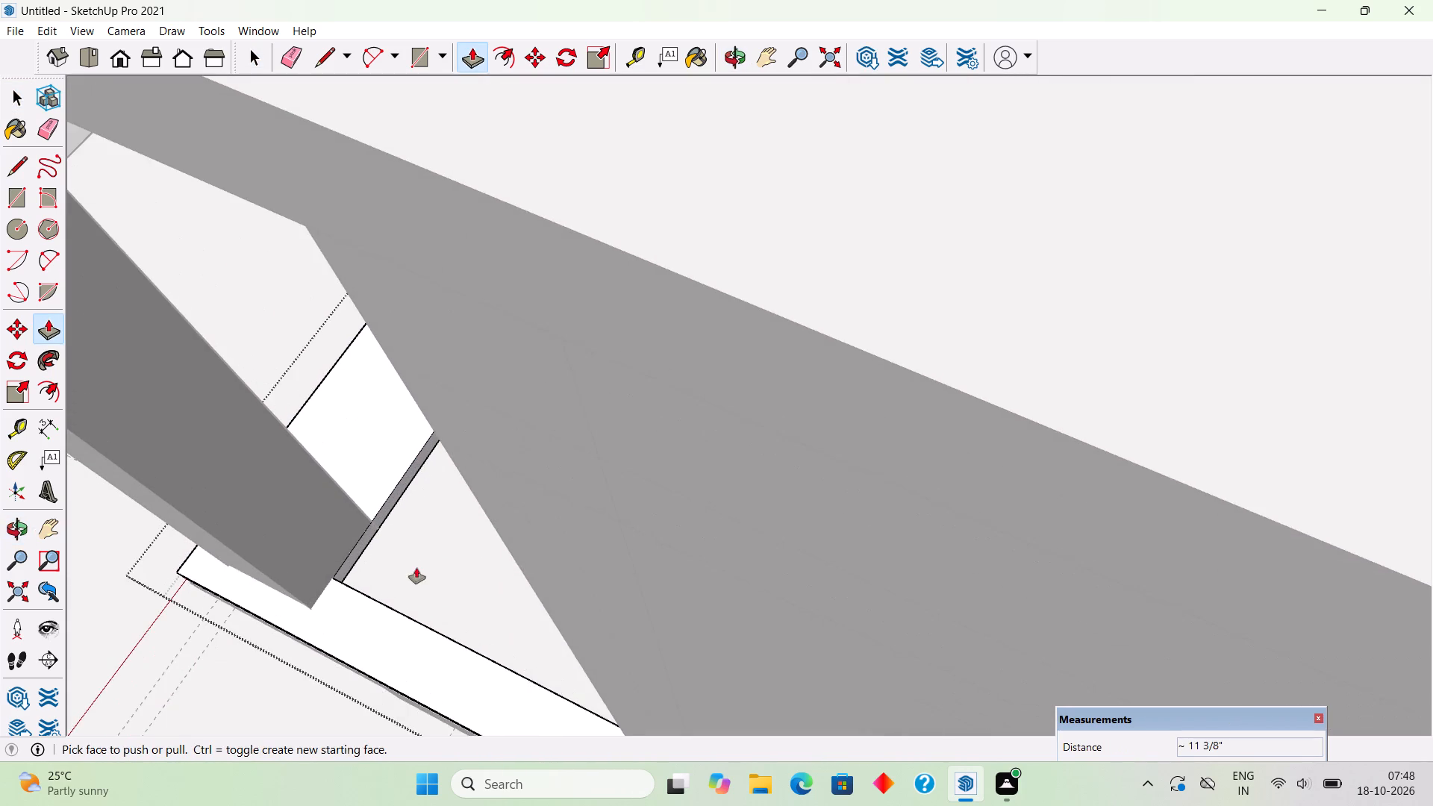
middle_click_drag(443, 574, 1358, 481)
middle_click_drag(1141, 472, 1299, 421)
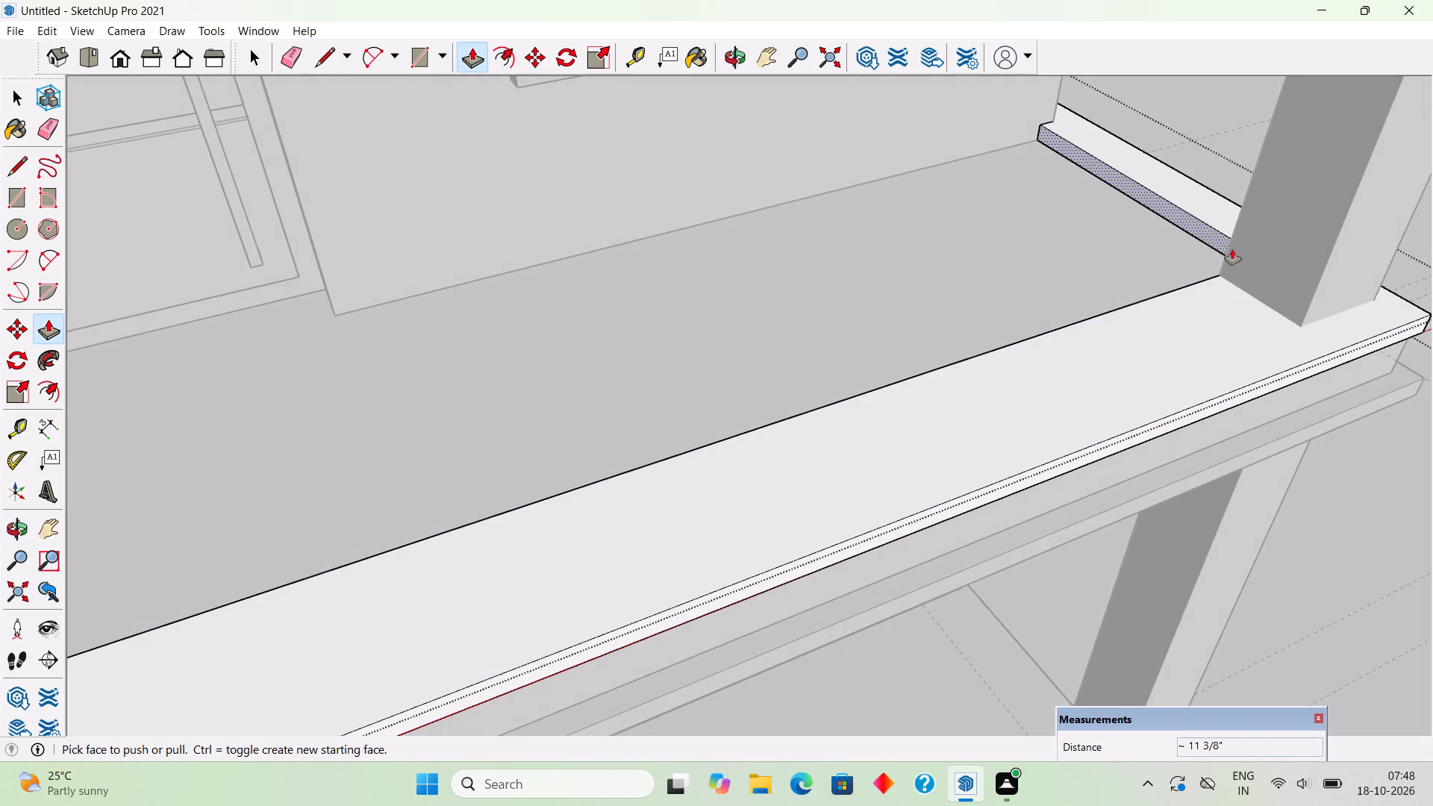
left_click(1220, 234)
left_click(1225, 264)
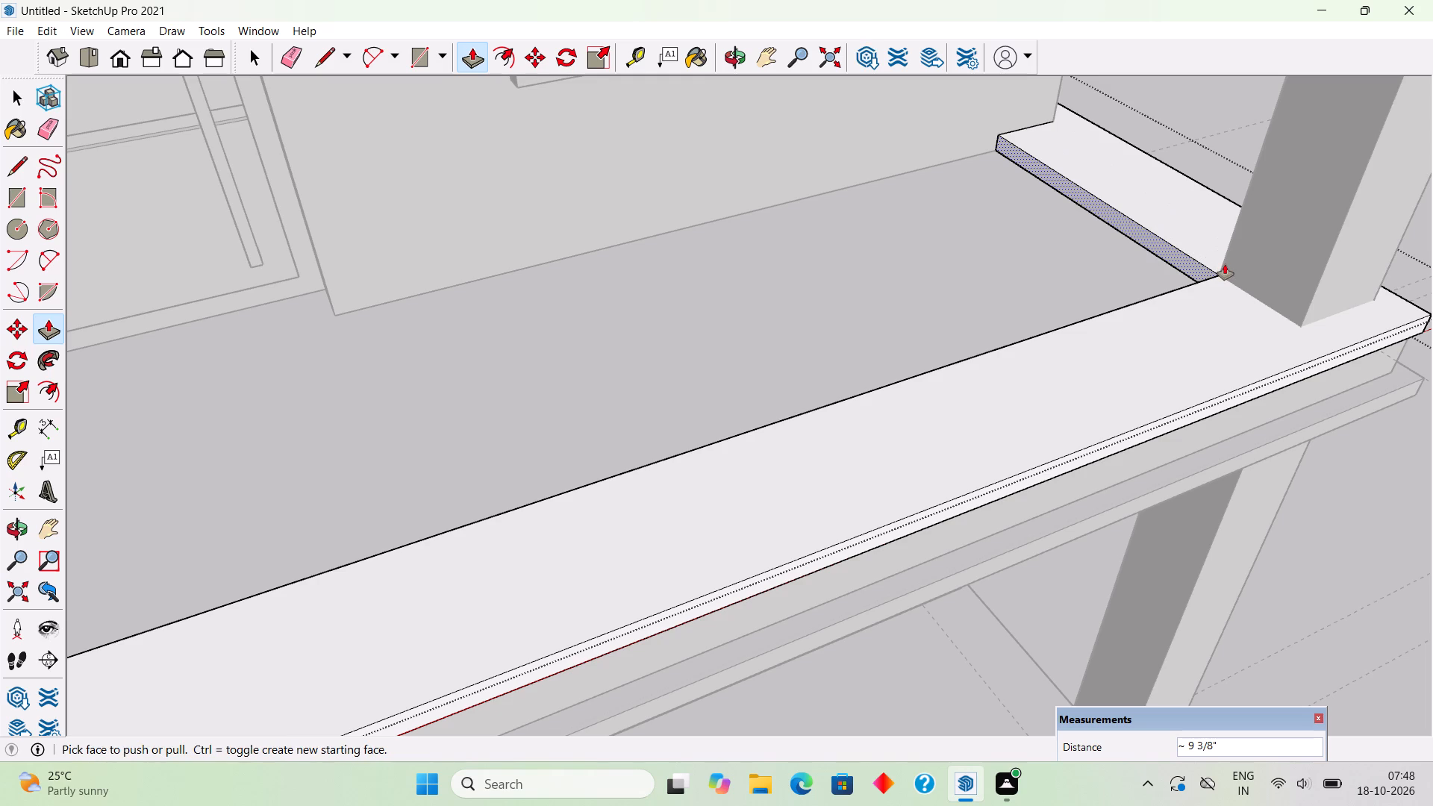
key("space")
scroll(1155, 422, "down", 8)
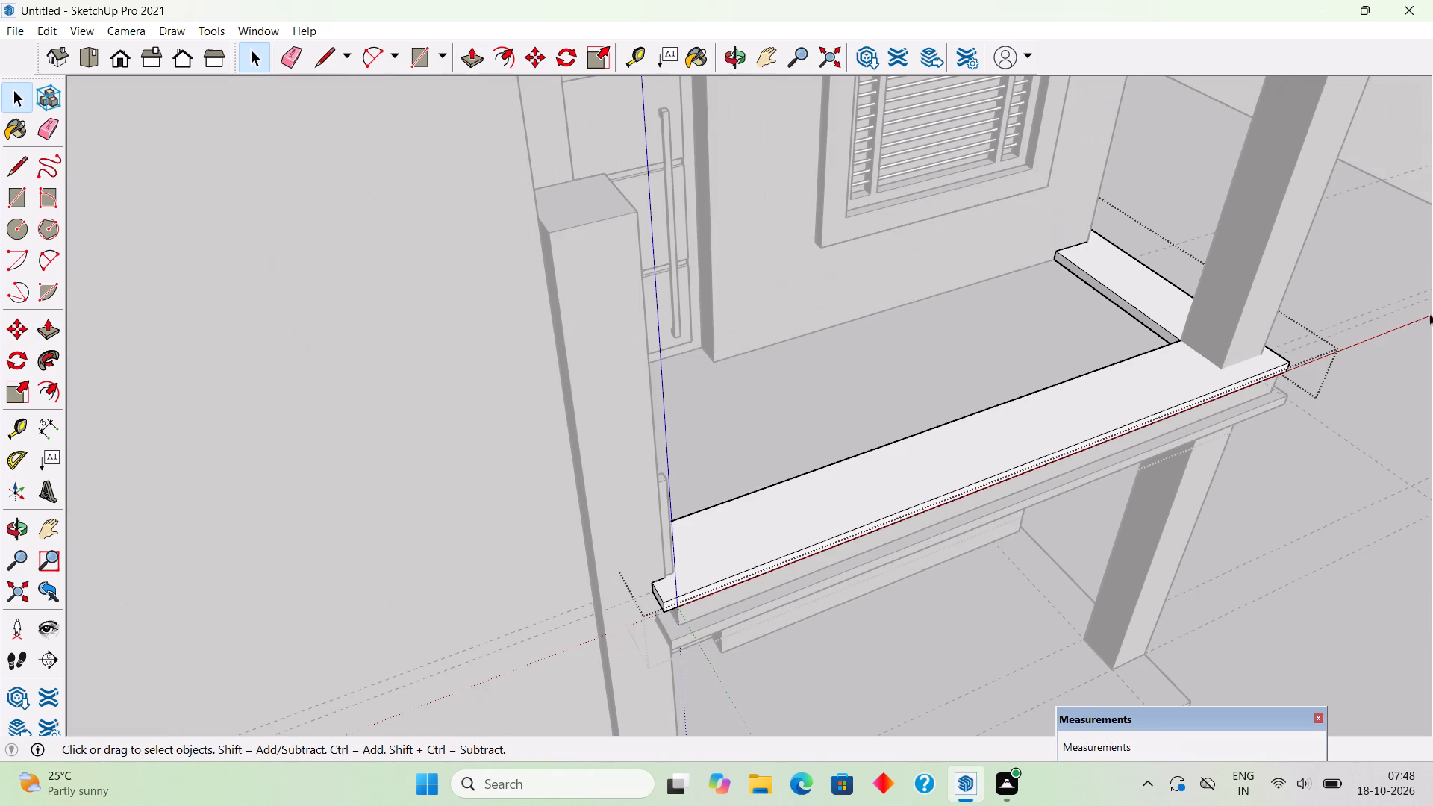
left_click(1373, 268)
Move the railing post beside the front column 2" inward along the column's face, toward the house.
middle_click_drag(1243, 431, 1104, 229)
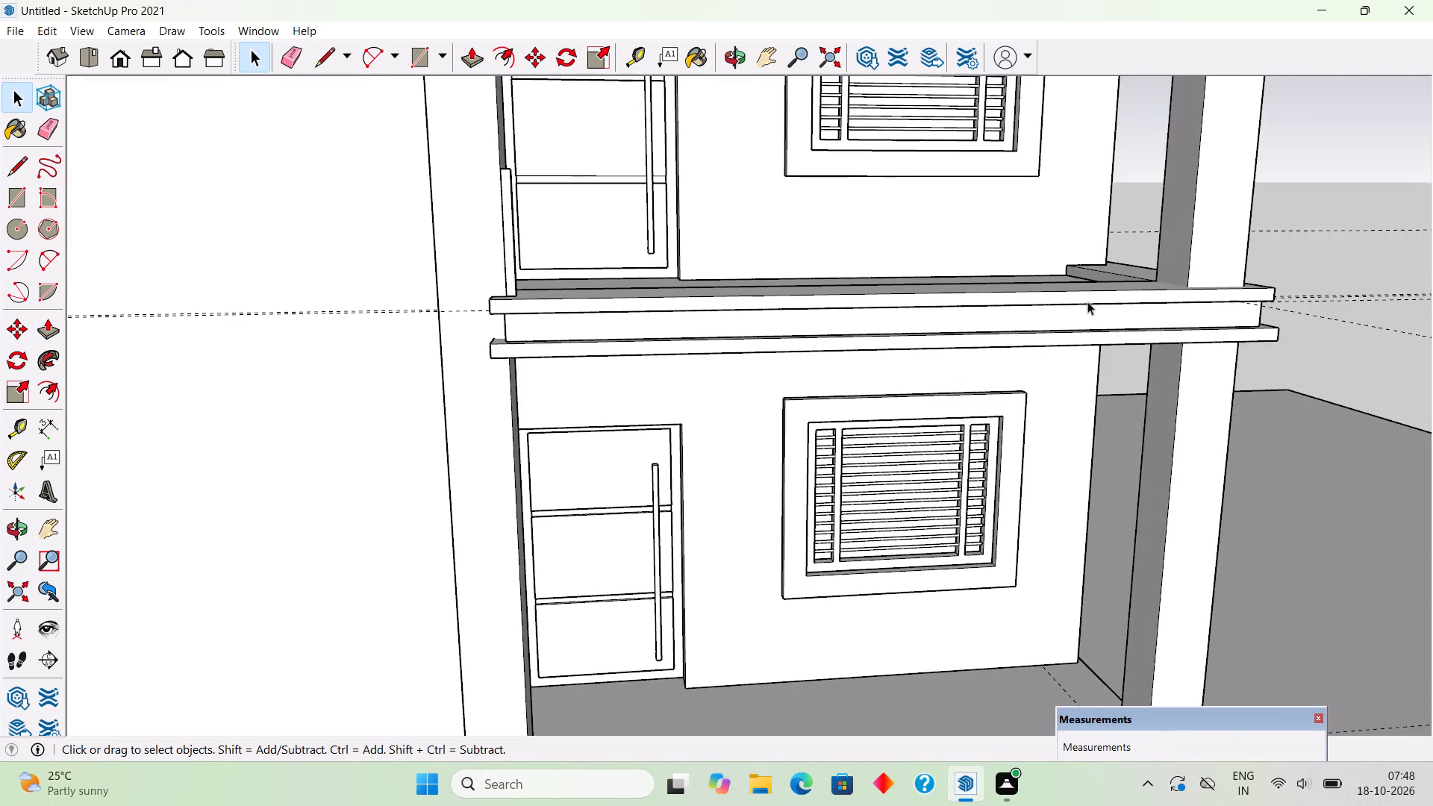
middle_click_drag(1073, 302, 706, 372)
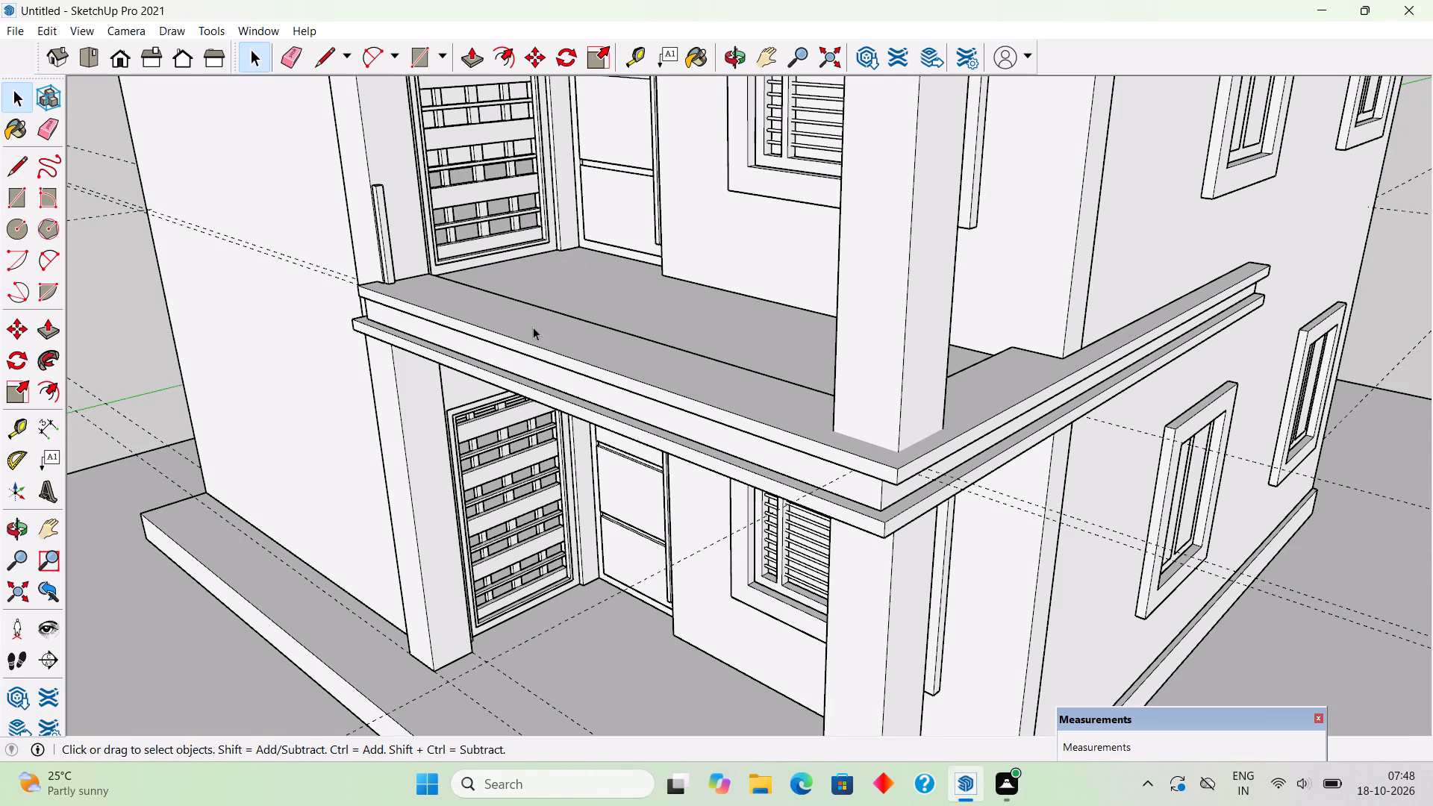
scroll(373, 243, "up", 10)
left_click(391, 223)
scroll(388, 322, "up", 3)
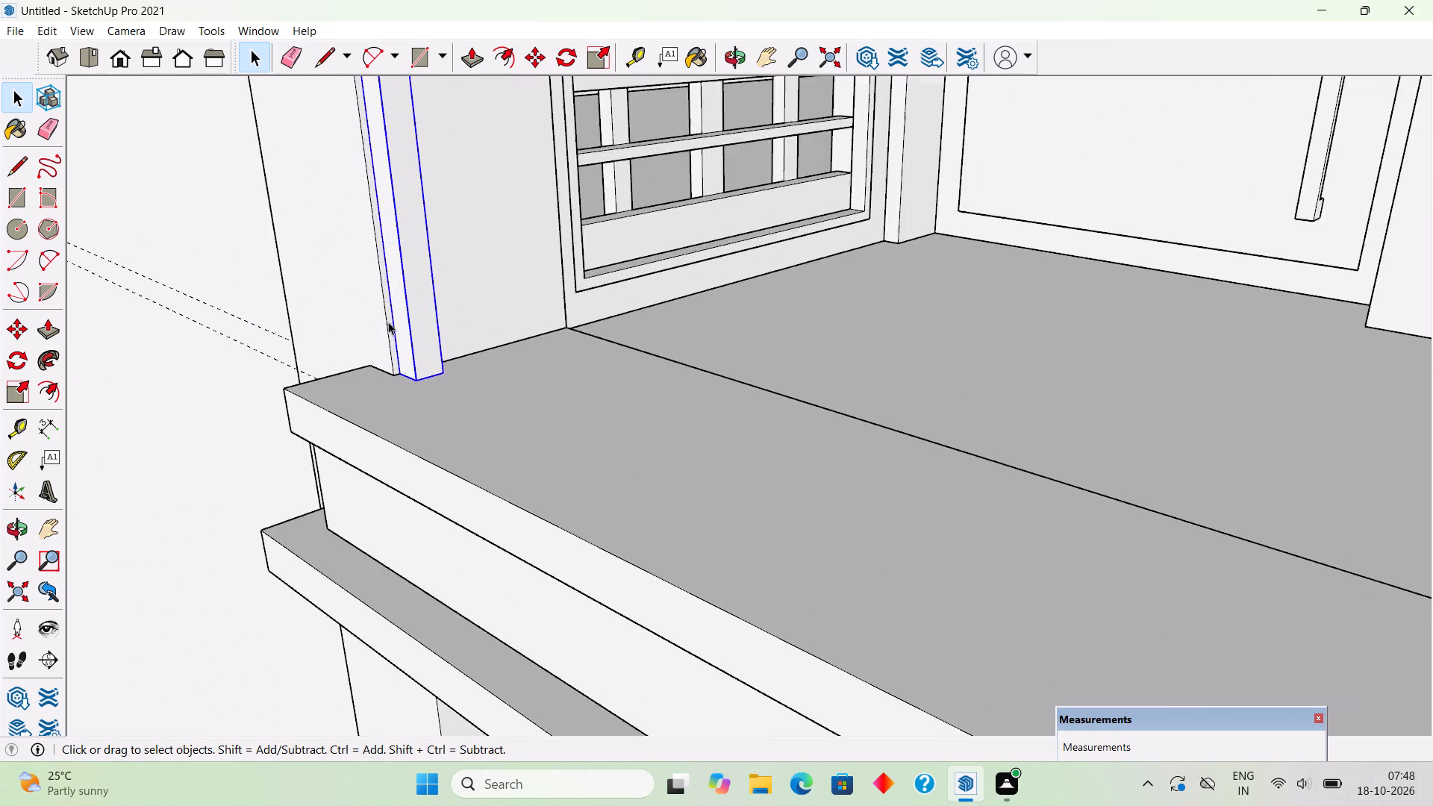
scroll(388, 322, "up", 7)
scroll(408, 337, "down", 2)
scroll(412, 344, "up", 10)
key("m")
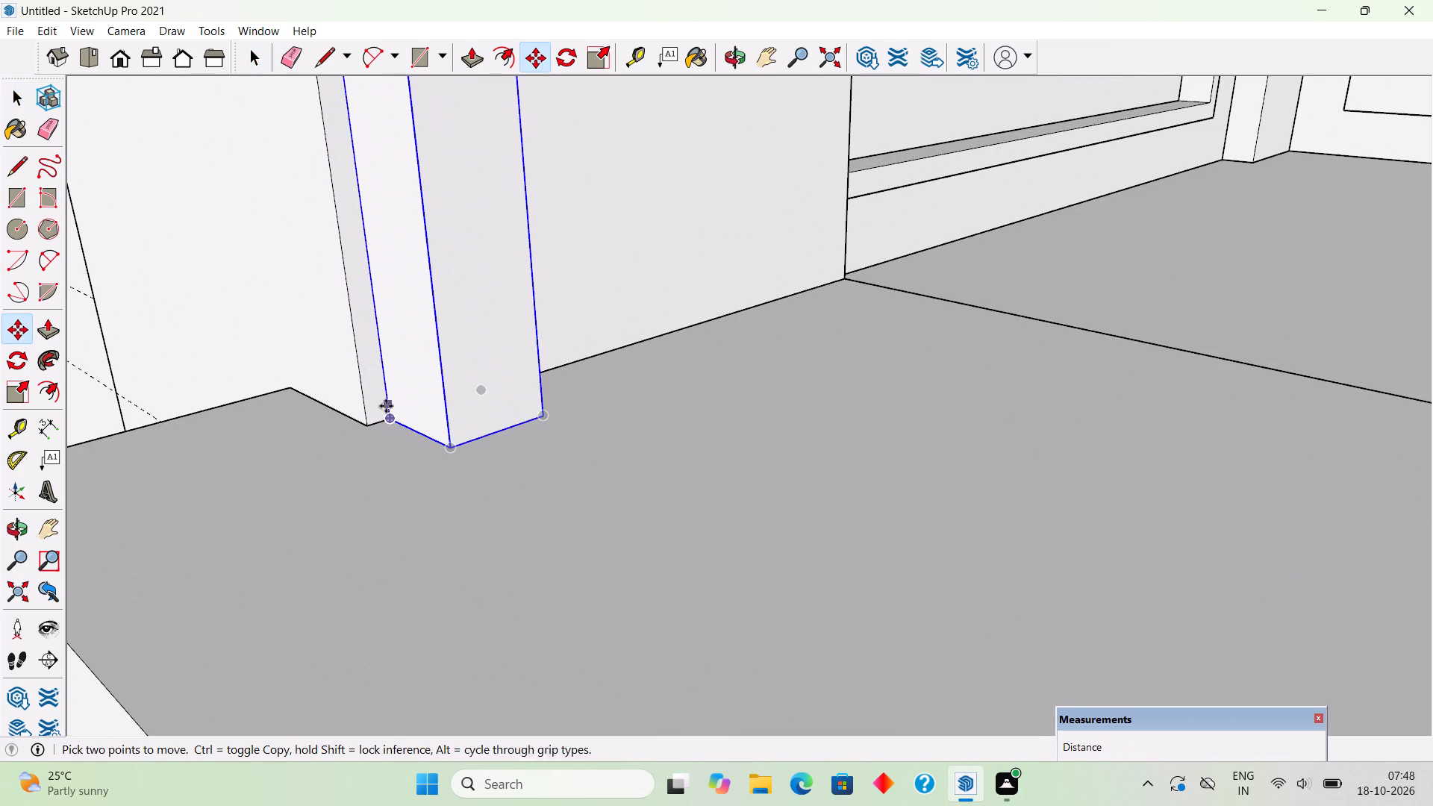
left_click(394, 425)
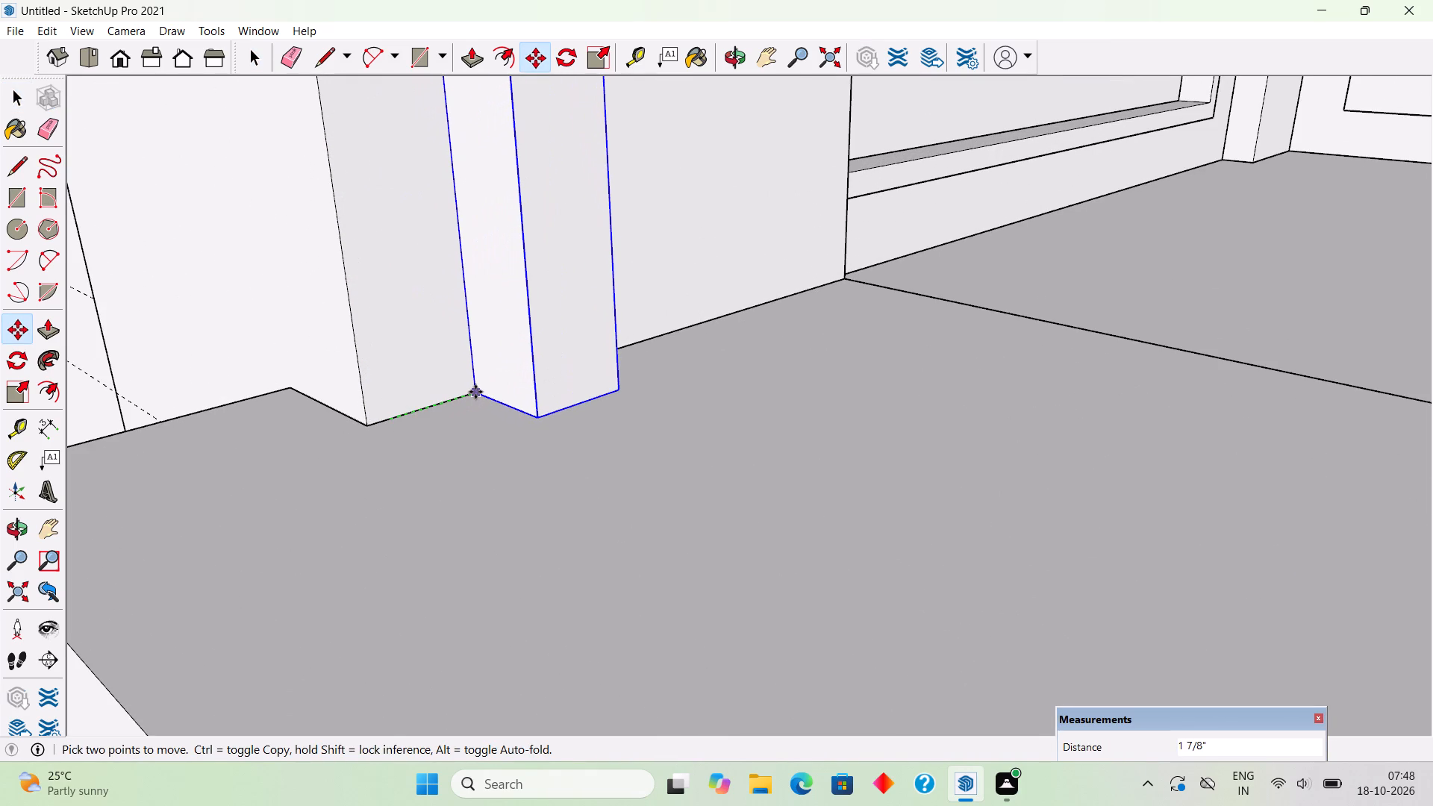
type("2\"")
key("Return")
key("space")
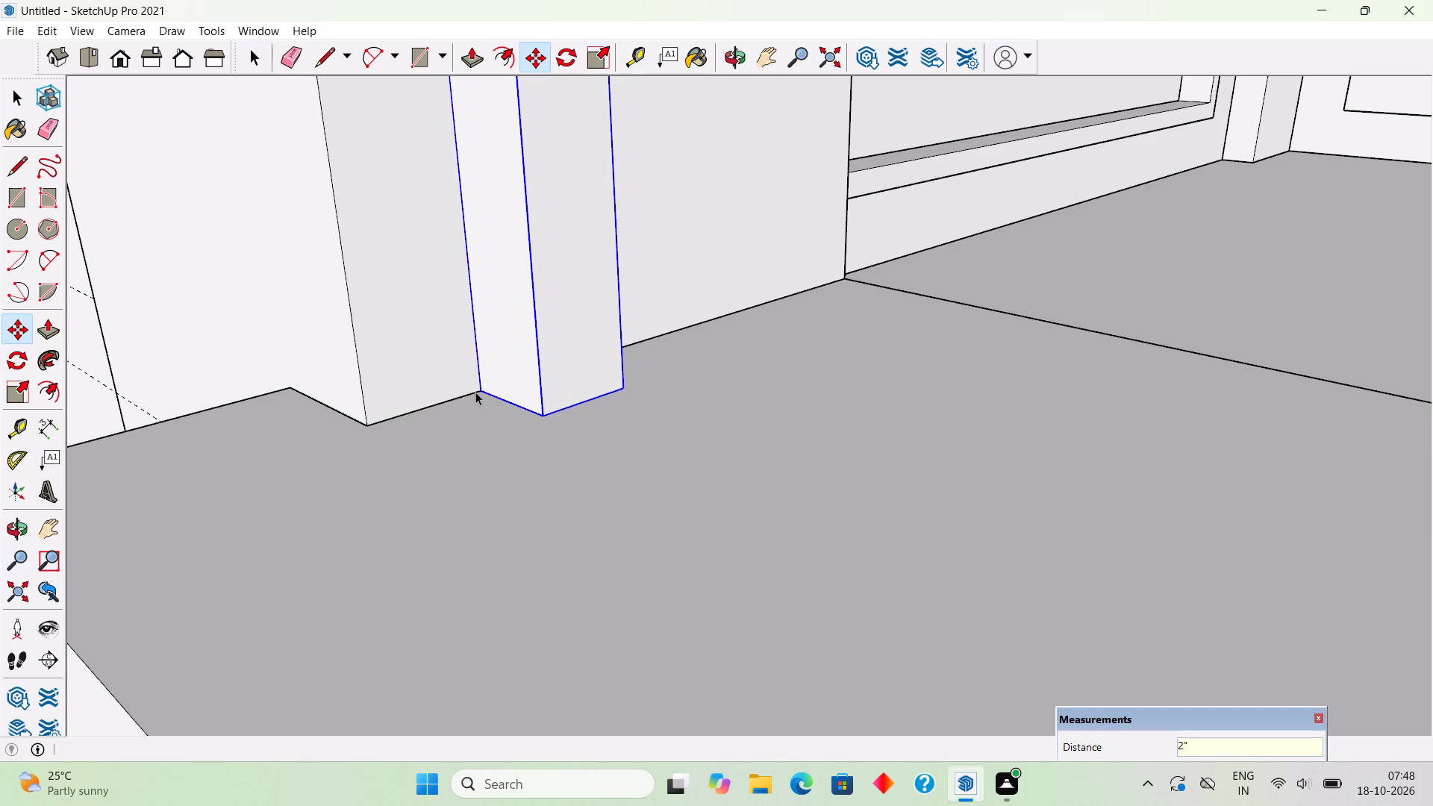
Copy the railing post from the front column along the balcony's front curb to the corner column, about 13' 2 7/8" away.
key("m")
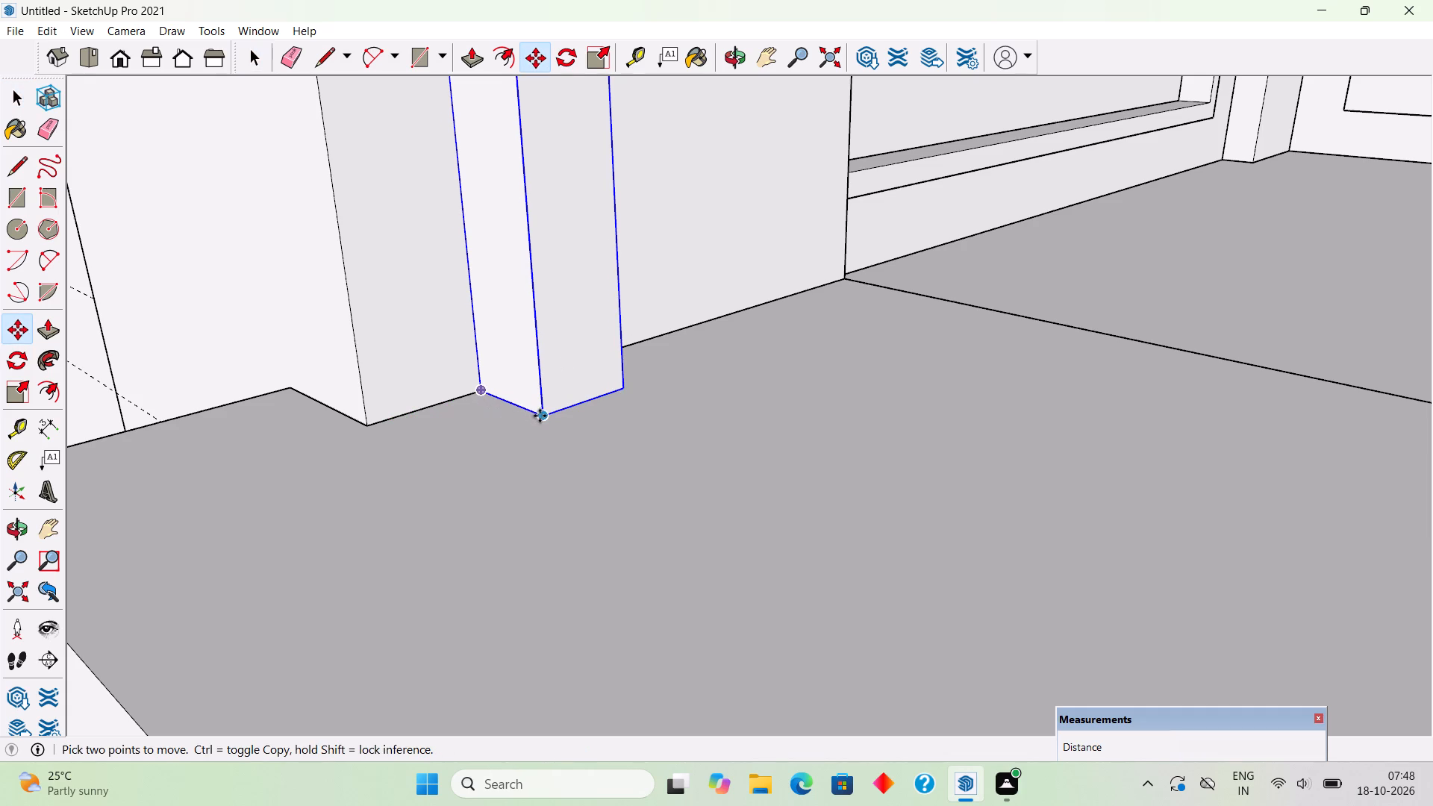
left_click(540, 416)
scroll(639, 475, "down", 5)
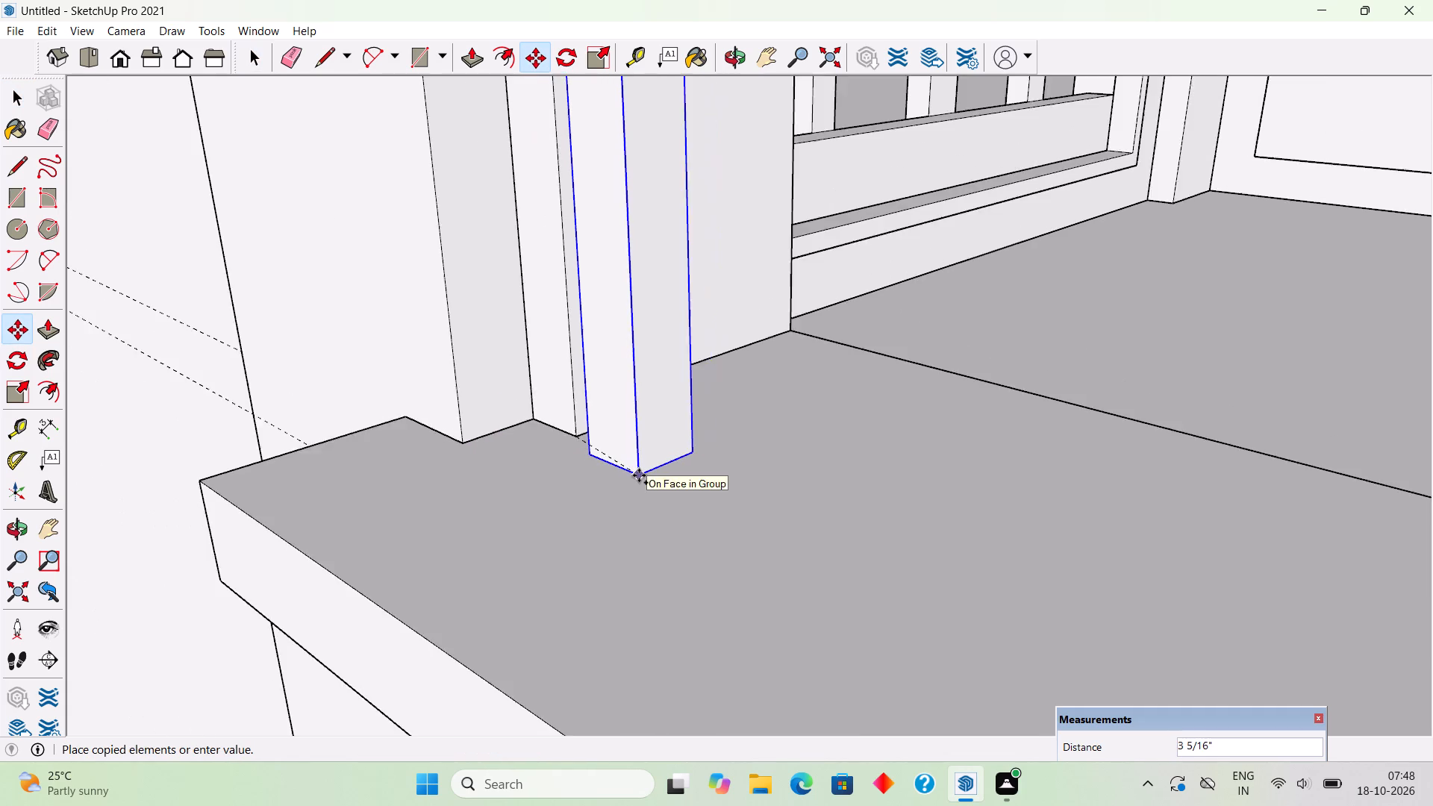
scroll(639, 475, "down", 20)
scroll(639, 475, "down", 9)
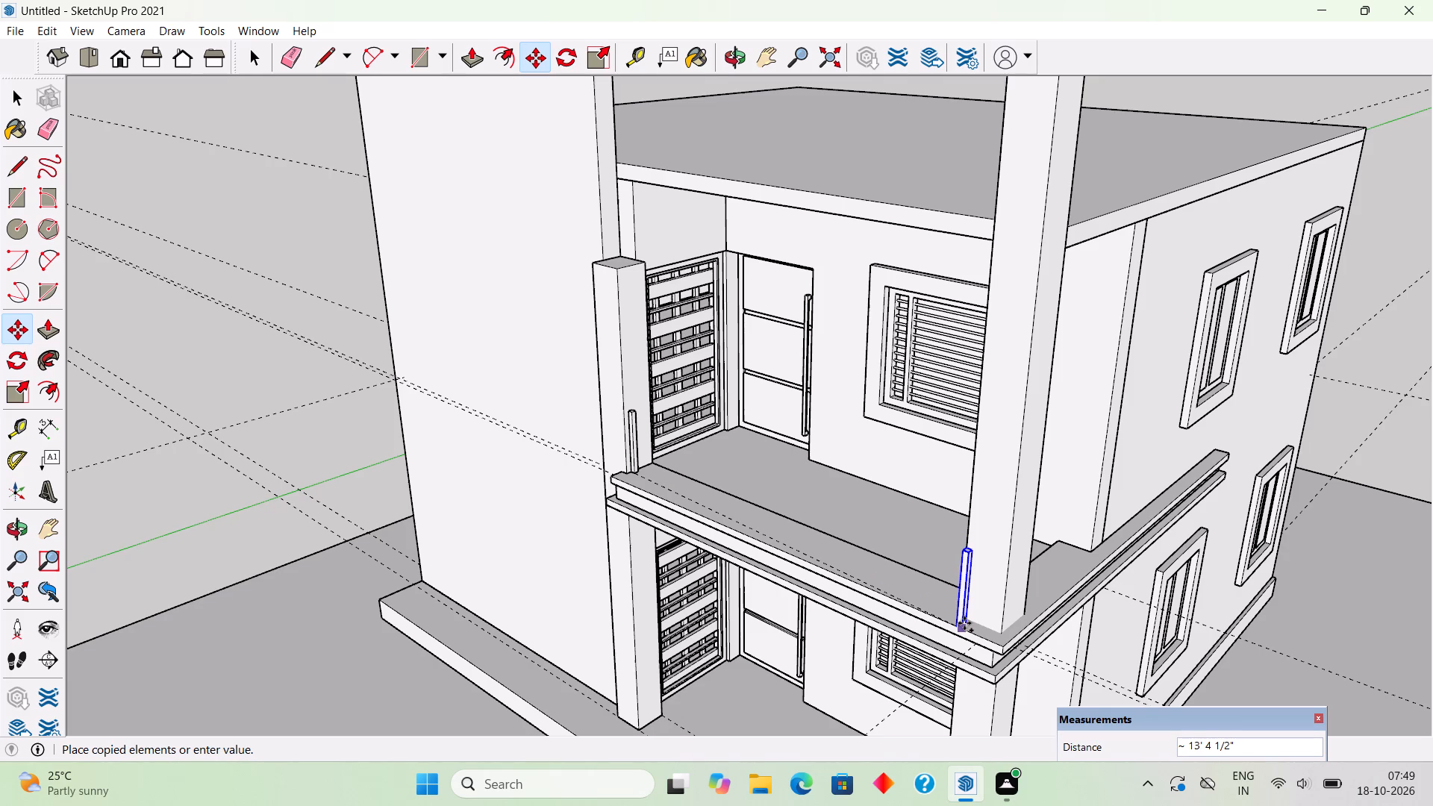
scroll(952, 581, "up", 3)
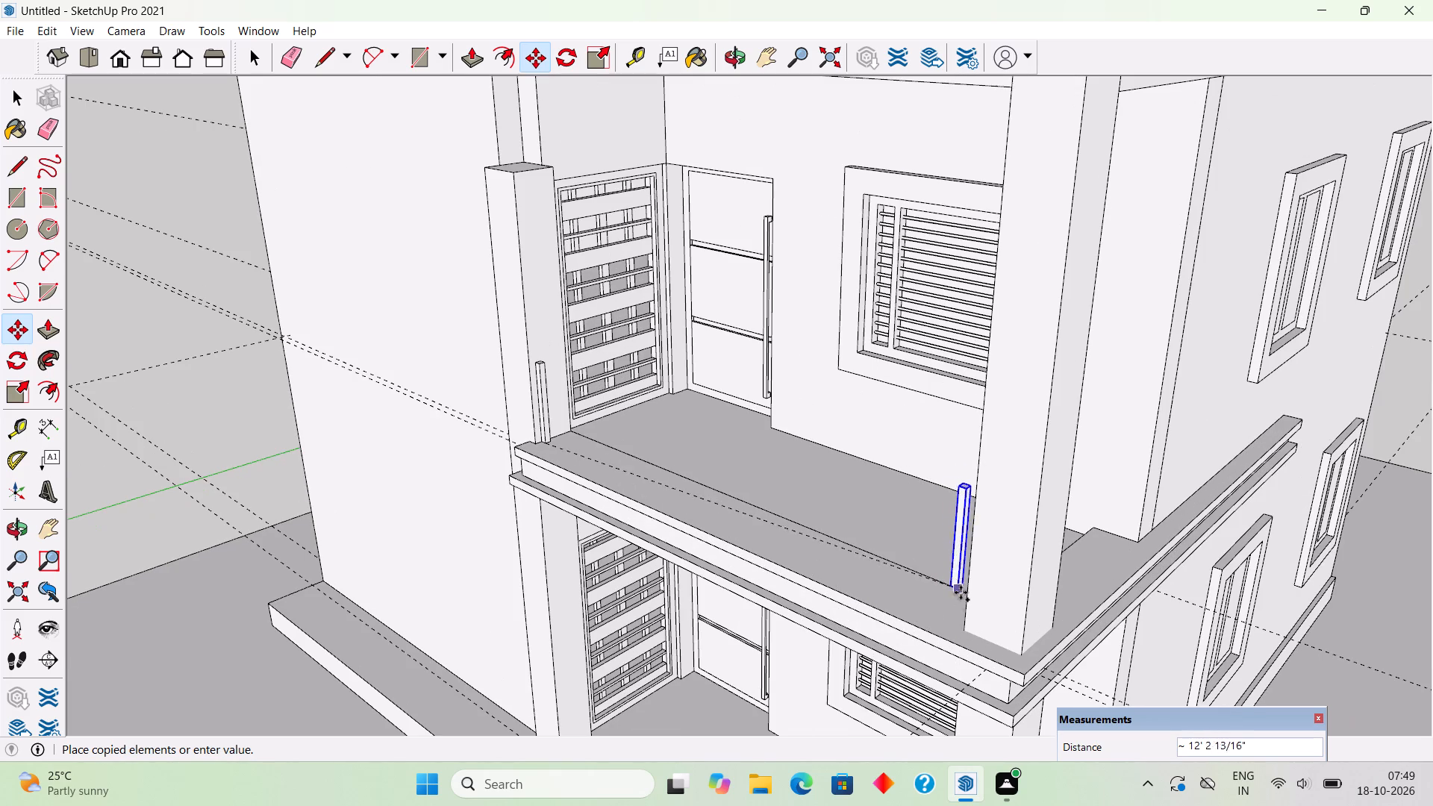
left_click(978, 634)
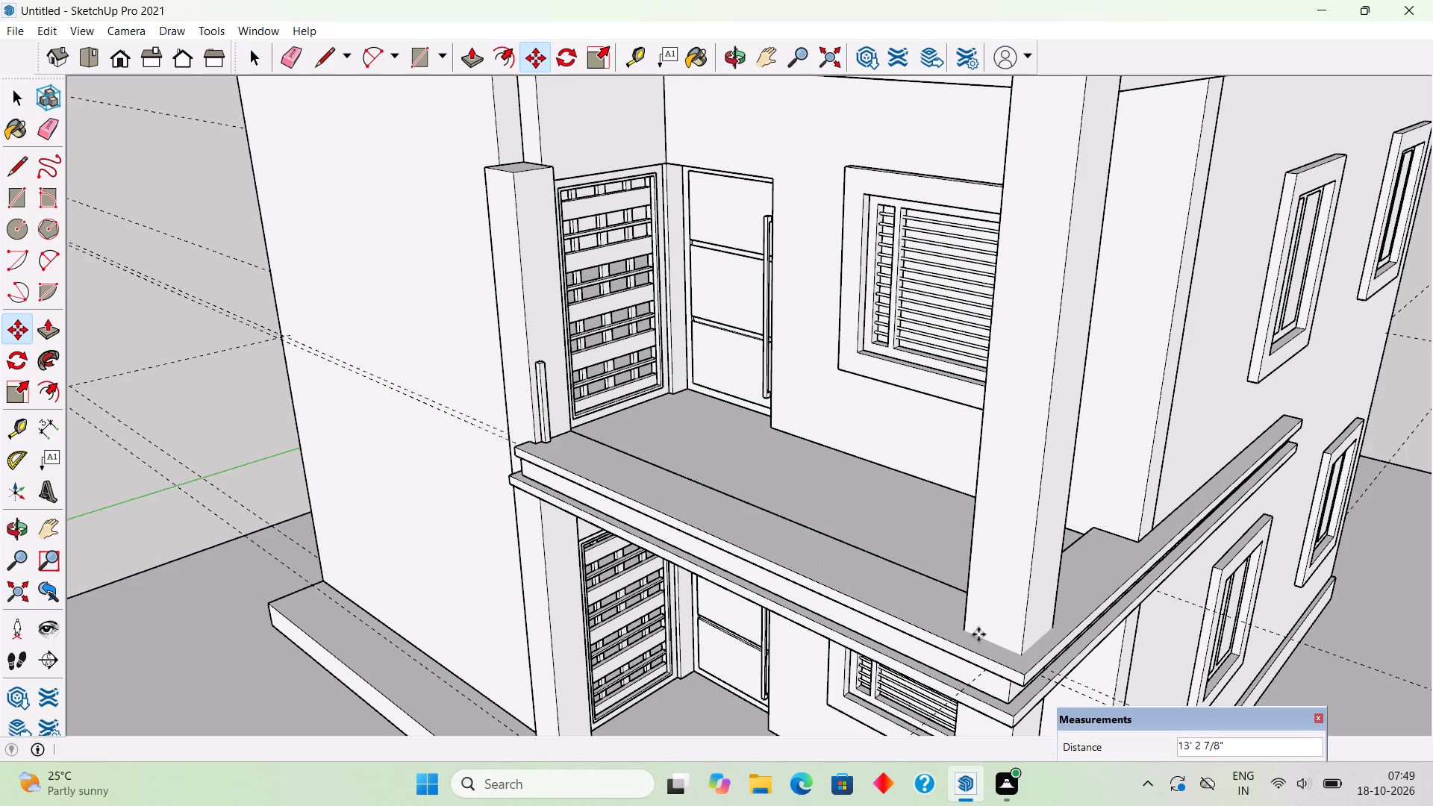
Inside the corner column's group, push the face toward the front column in about 4 7/16", exposing the copied post, and leave the group.
key("space")
triple_click(996, 590)
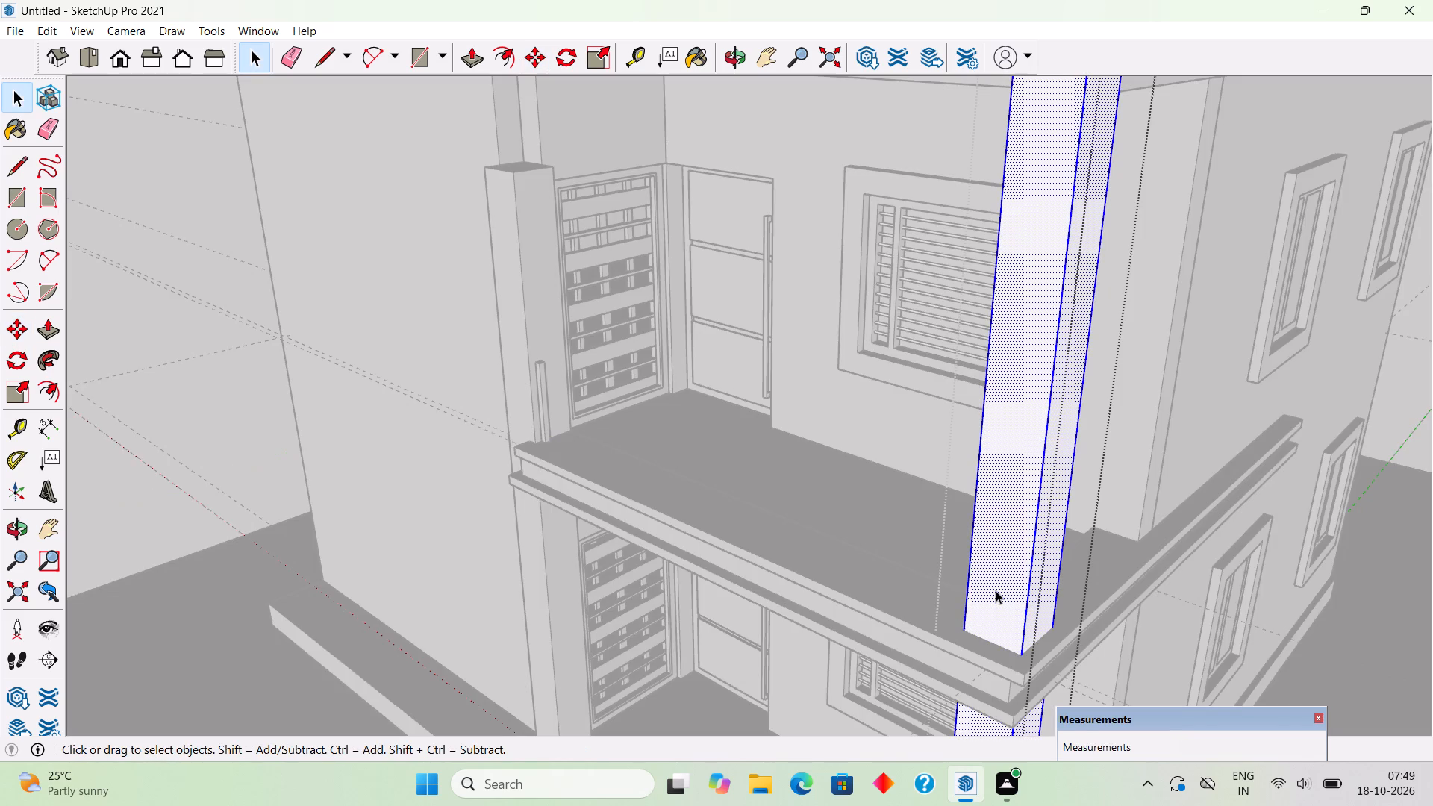
key("p")
left_click(996, 590)
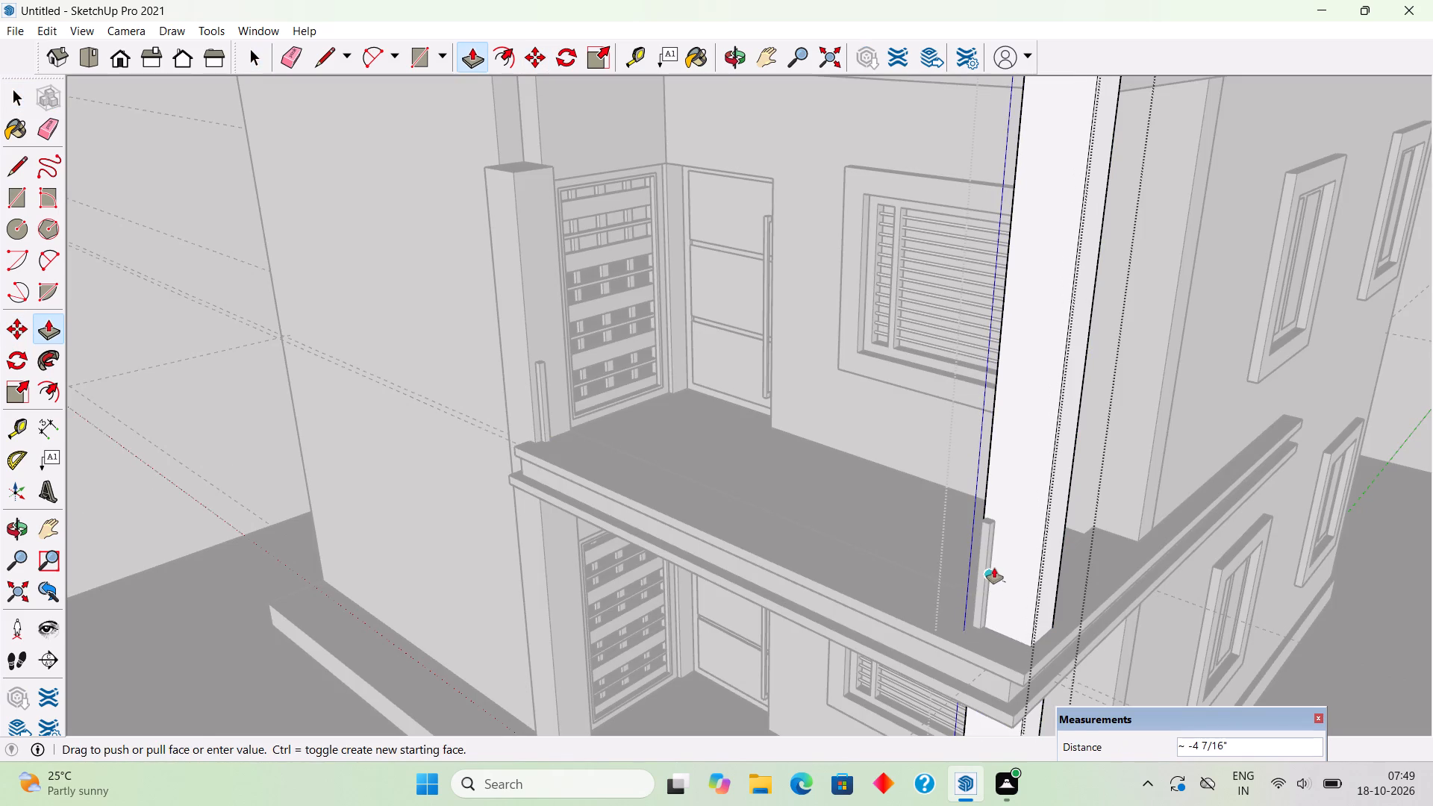
left_click(994, 568)
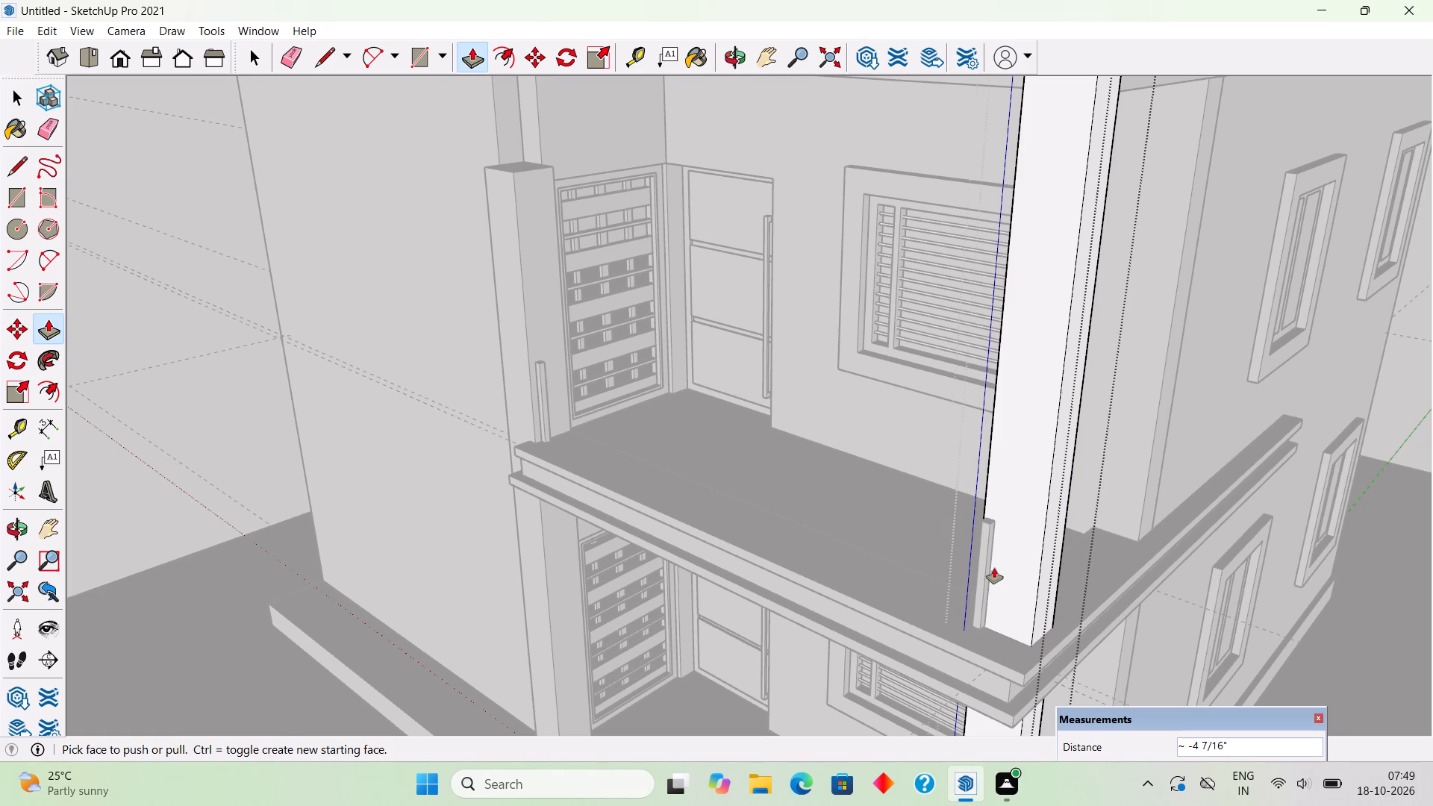
key("space")
scroll(994, 568, "down", 2)
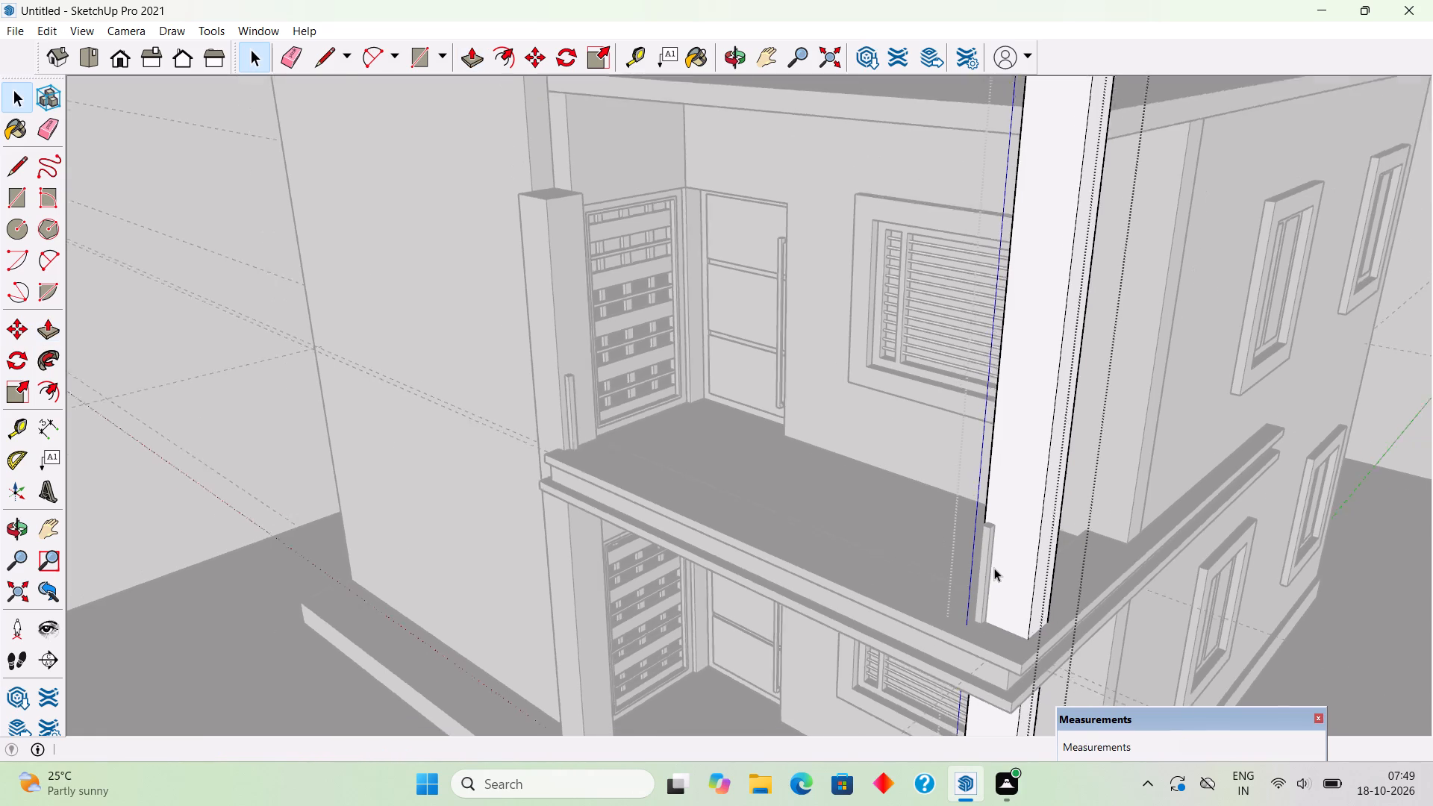
scroll(994, 568, "down", 6)
left_click(1351, 332)
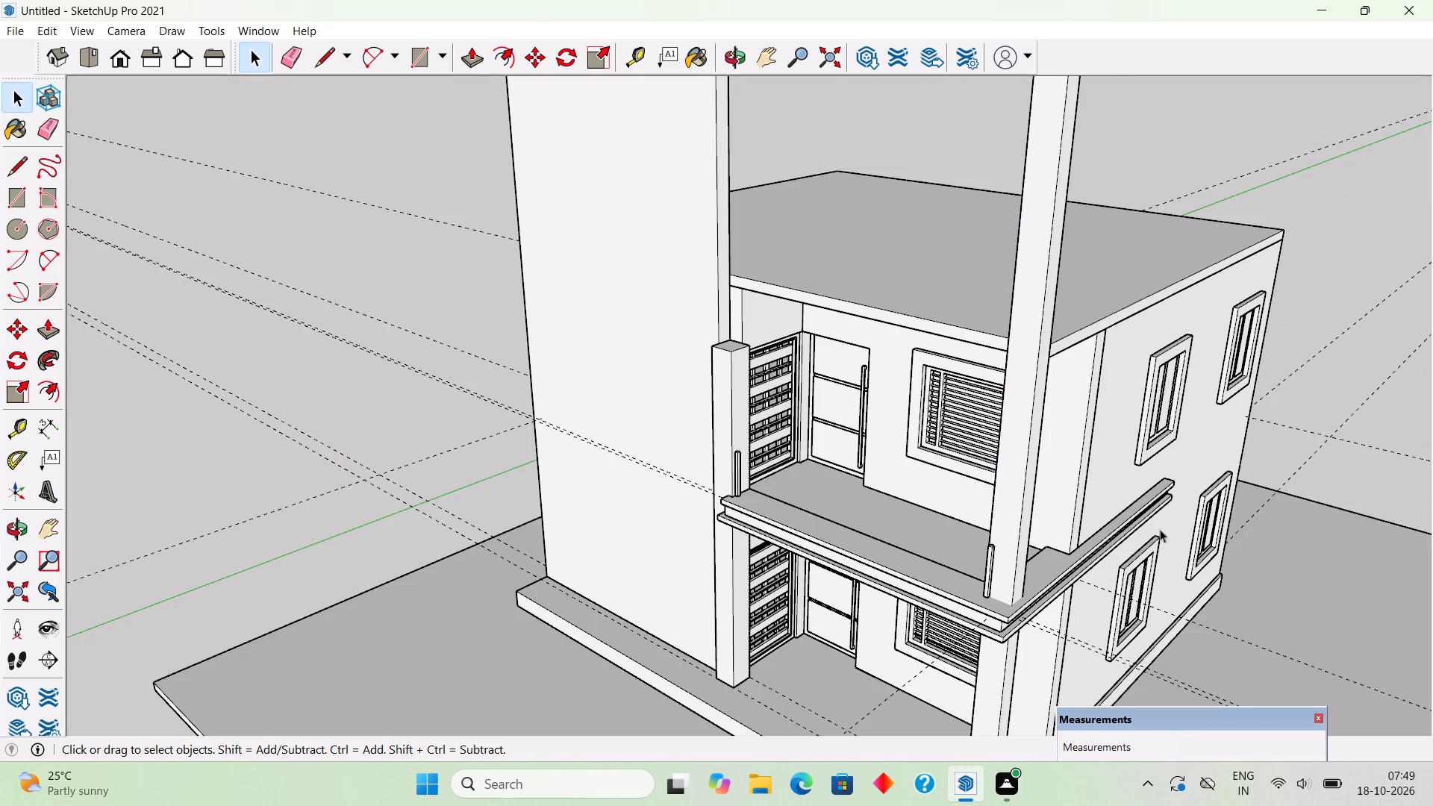
Examine the two railing posts, the corner column and the balcony curb from the front and side of the house.
scroll(1060, 568, "up", 1)
middle_click_drag(1045, 544, 975, 431)
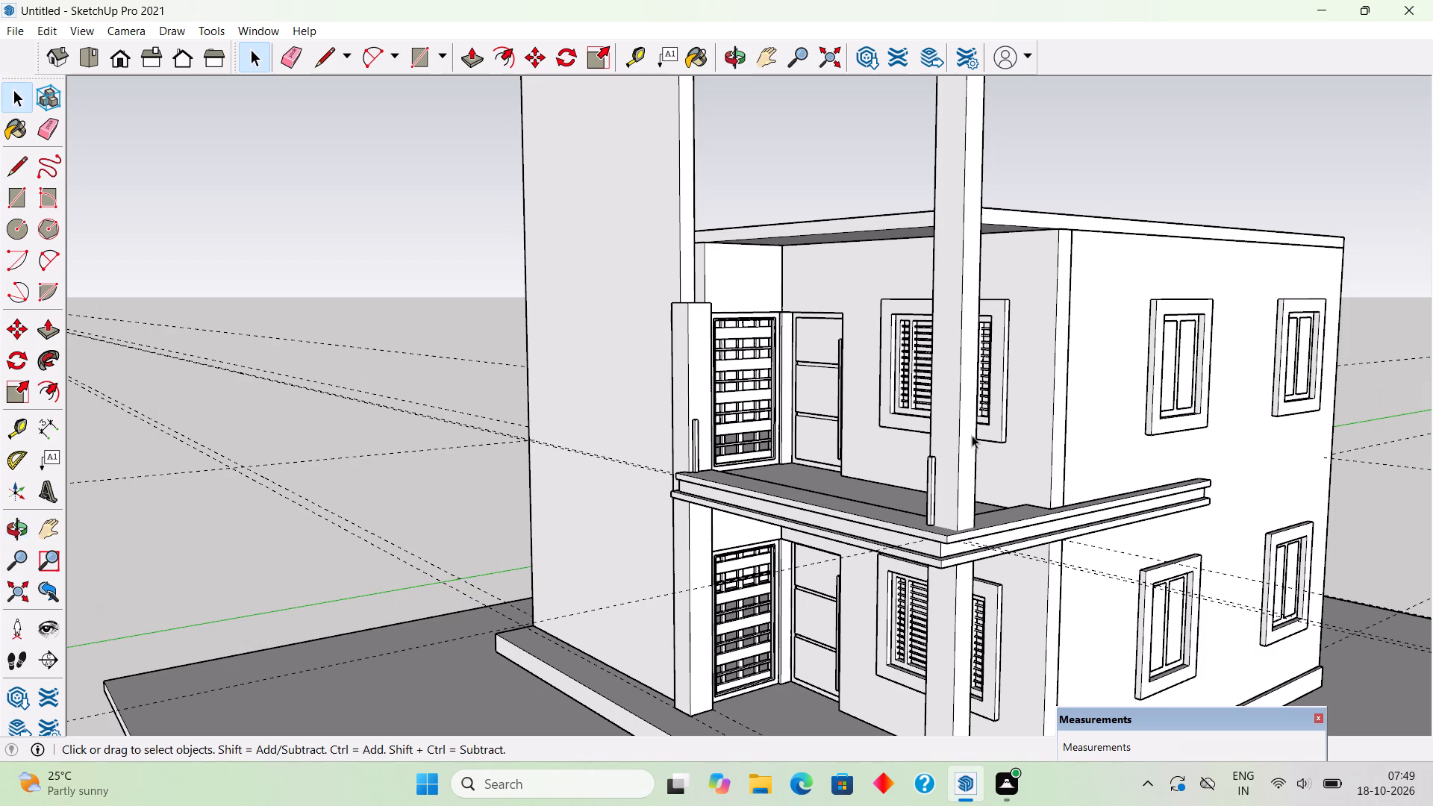
scroll(942, 483, "up", 6)
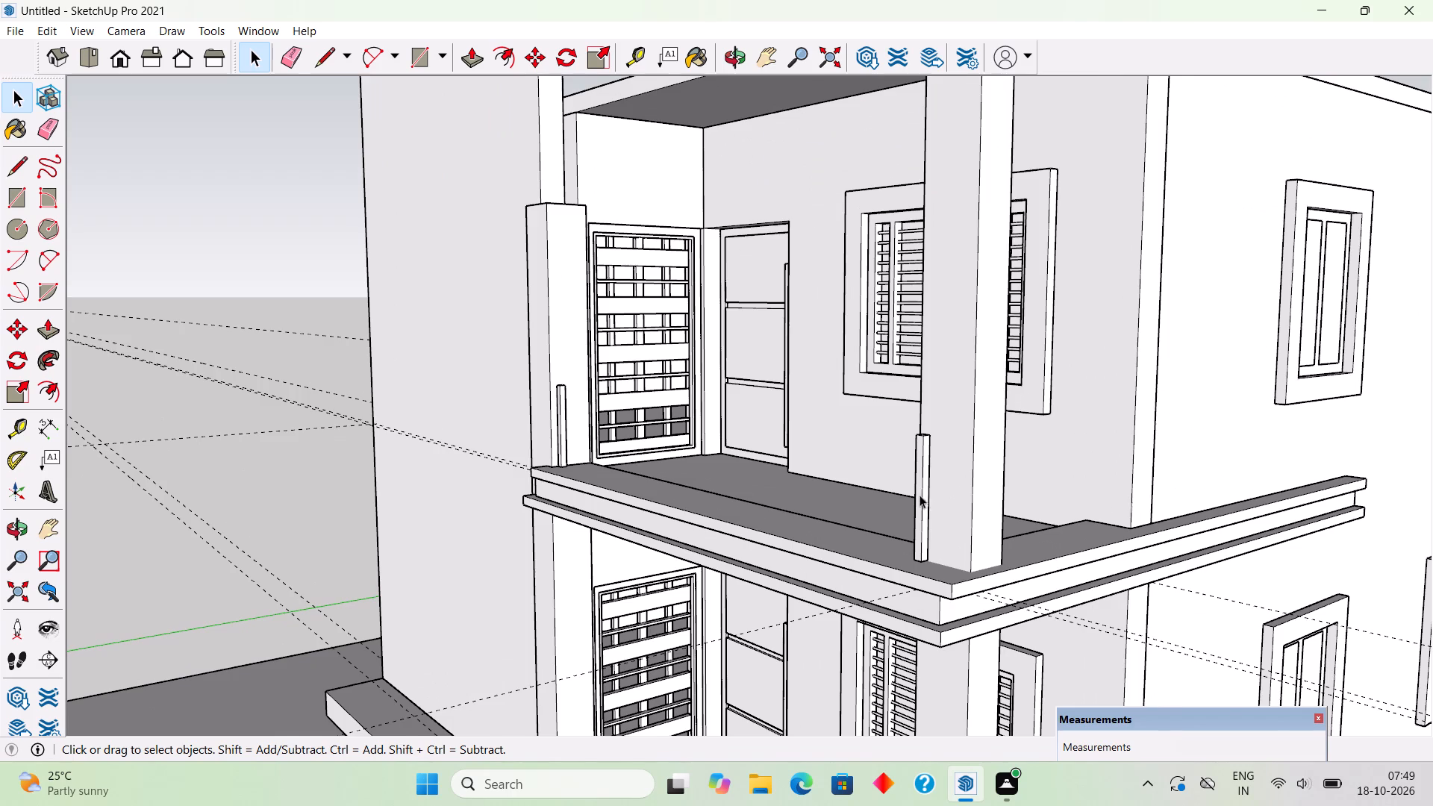
scroll(917, 498, "down", 1)
middle_click_drag(907, 501, 758, 564)
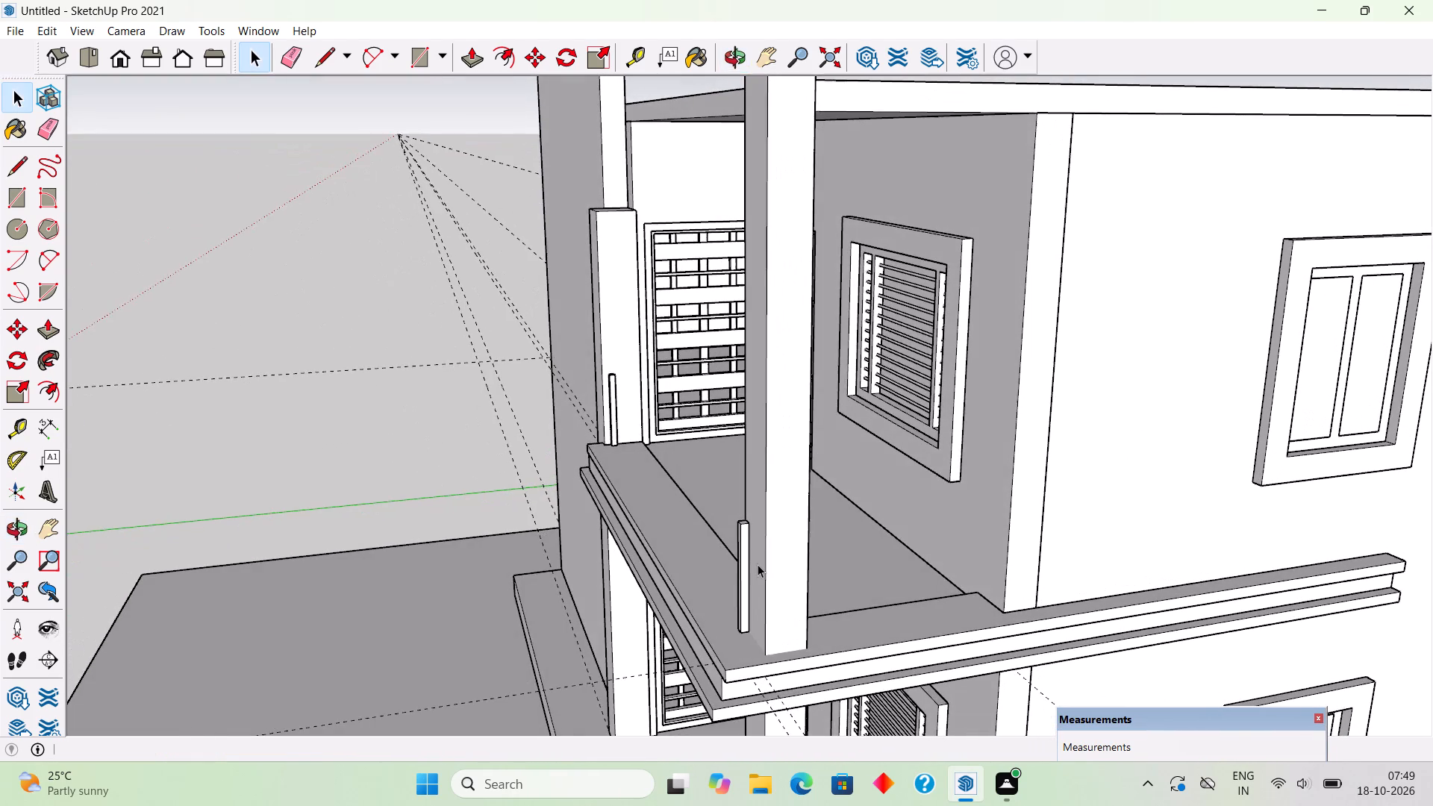
middle_click_drag(758, 564, 767, 548)
scroll(767, 548, "up", 3)
scroll(767, 548, "down", 4)
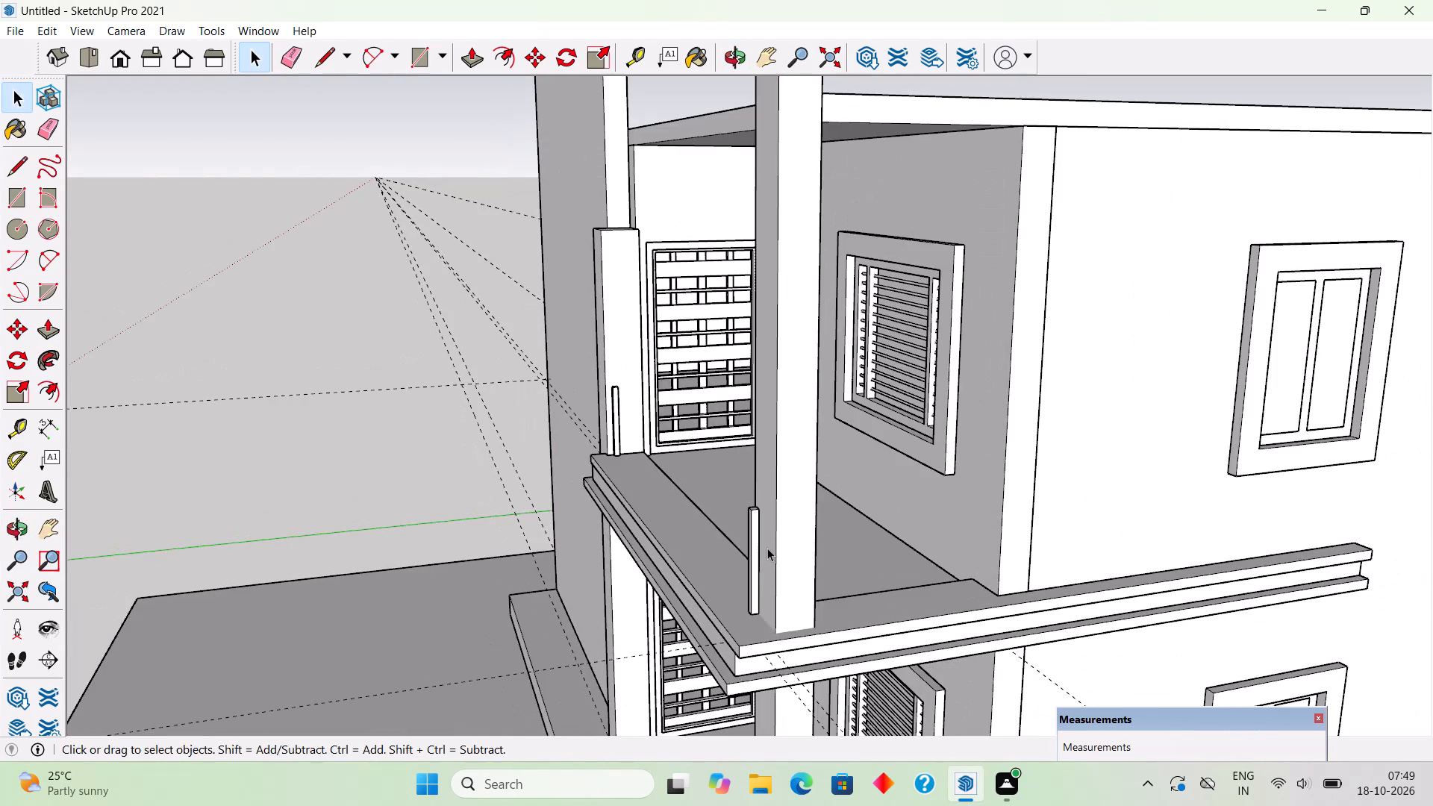
middle_click_drag(766, 519, 805, 429)
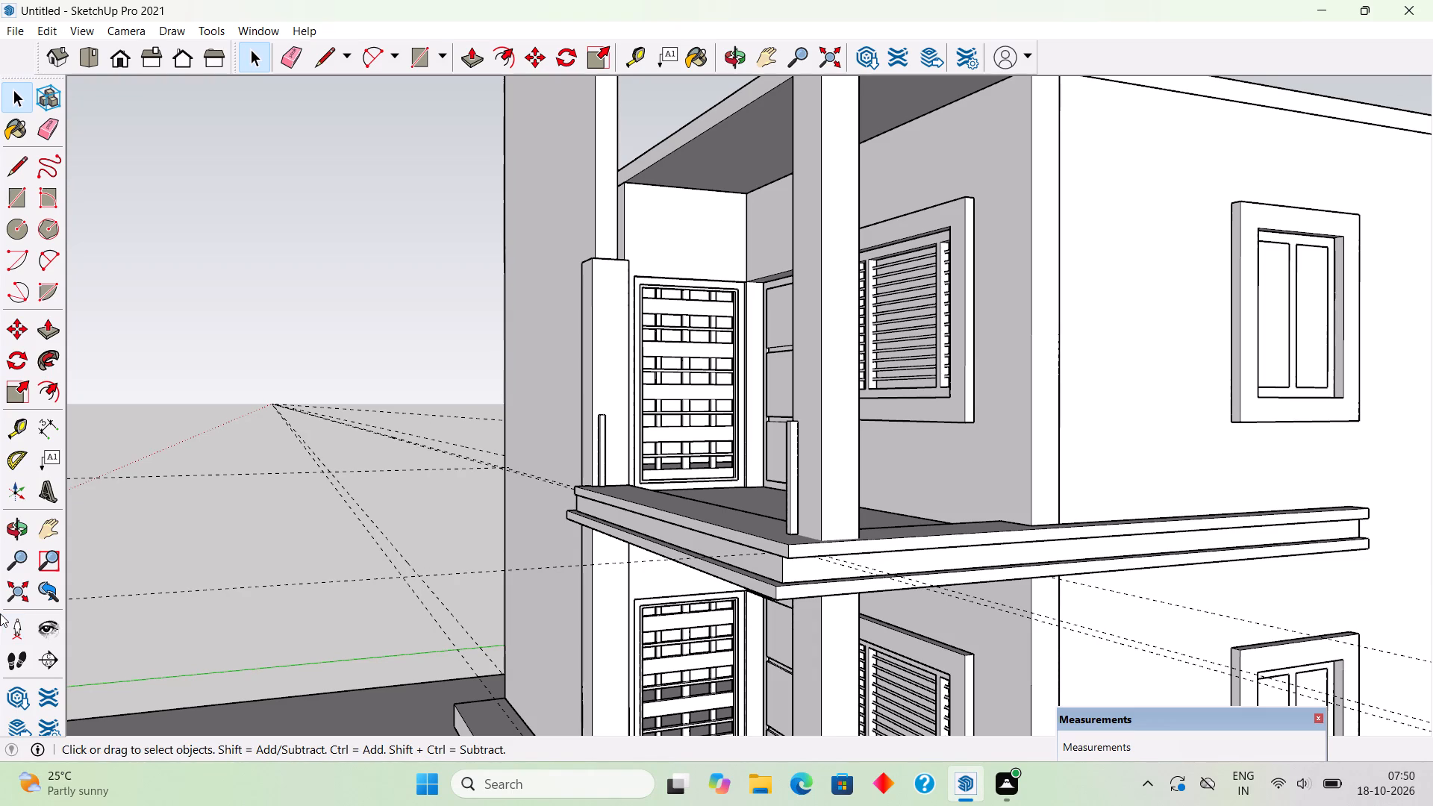
scroll(134, 631, "down", 4)
scroll(686, 552, "up", 5)
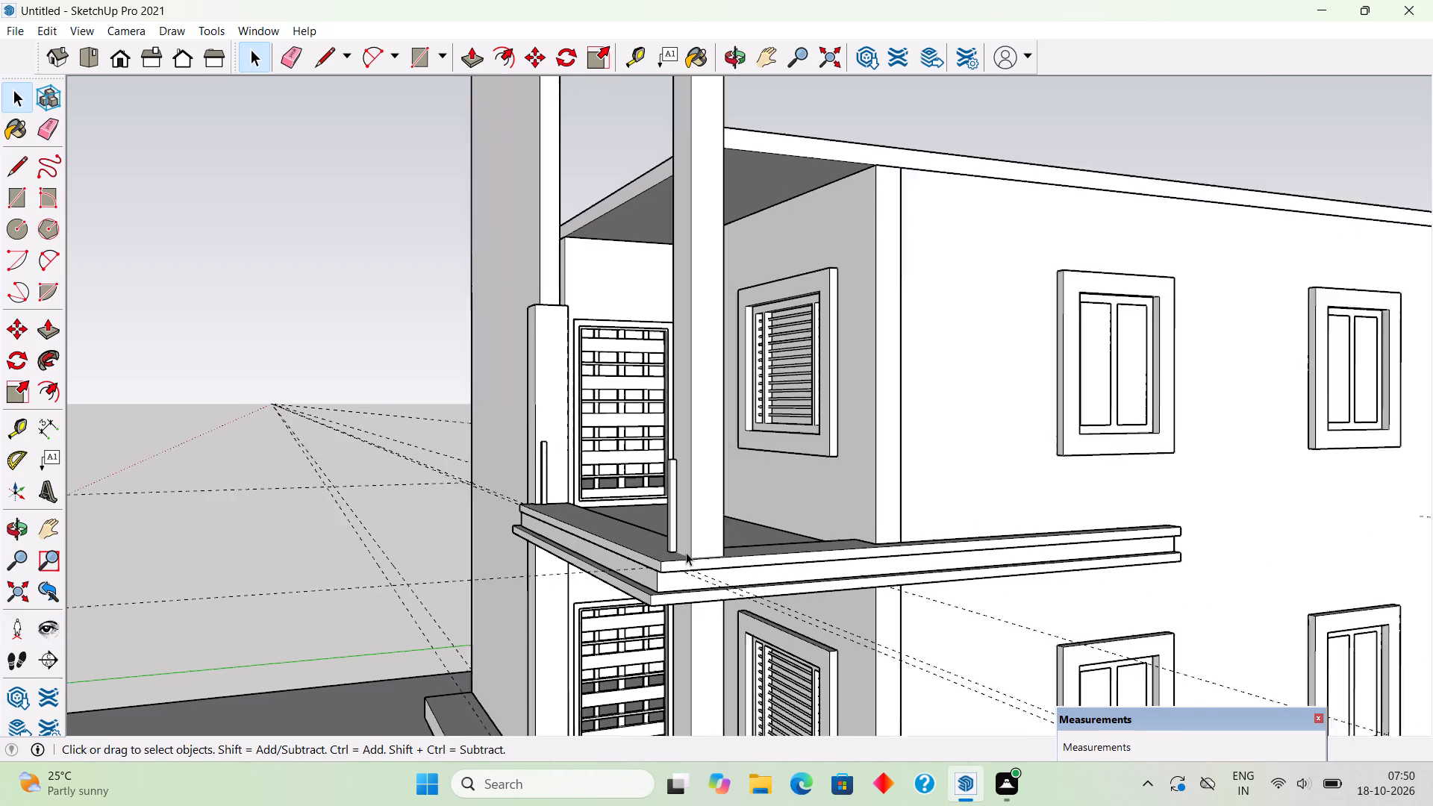
scroll(693, 458, "down", 10)
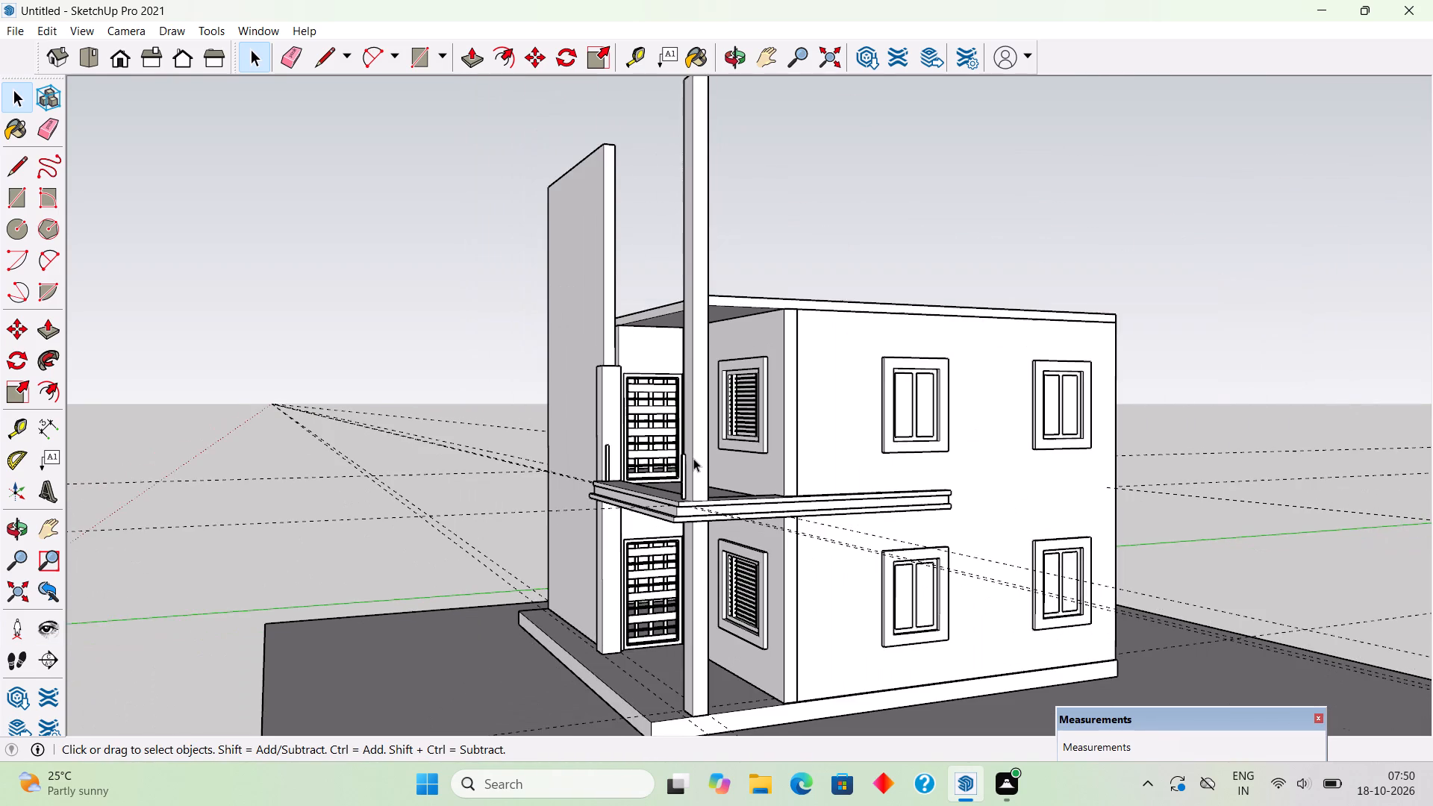
middle_click_drag(693, 458, 696, 631)
scroll(684, 578, "up", 3)
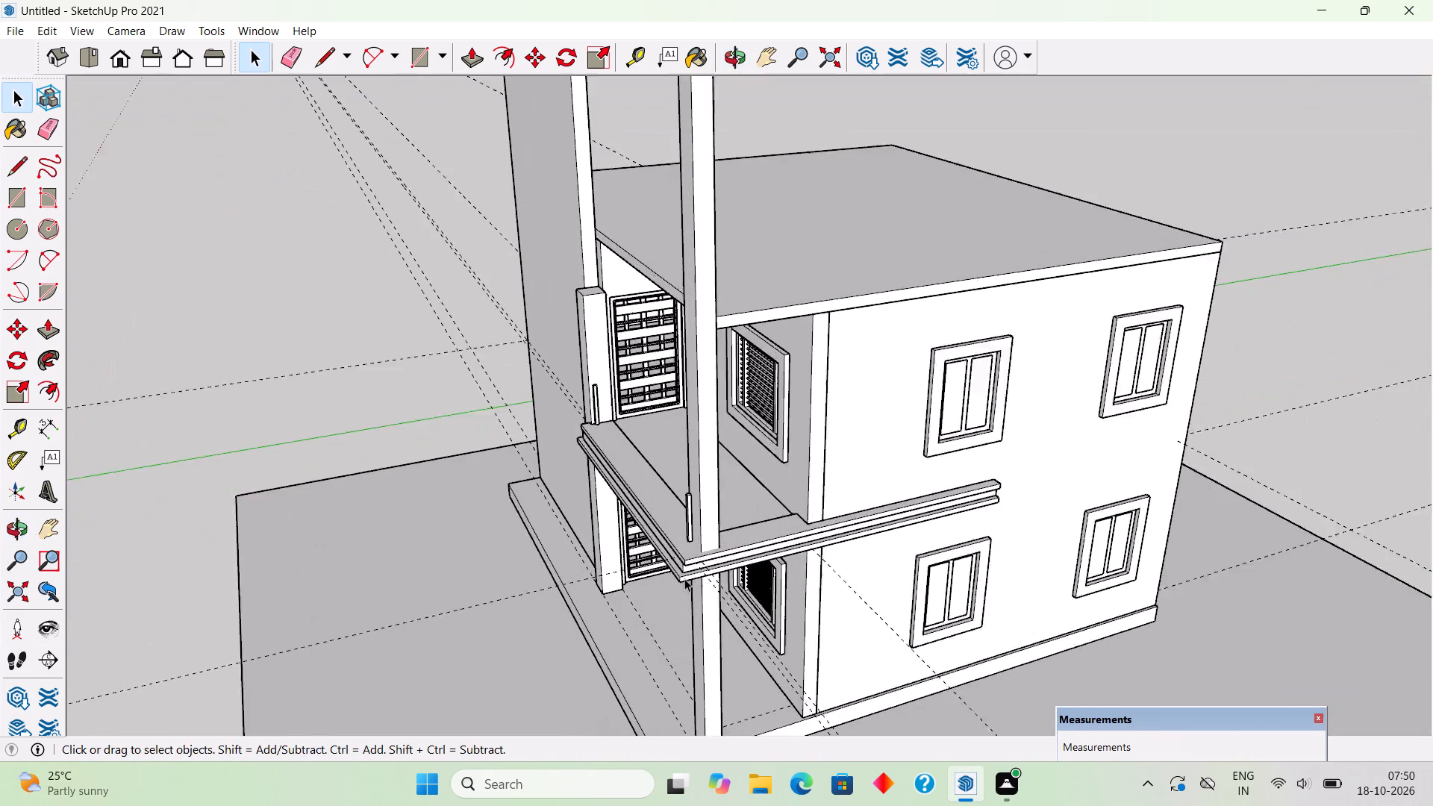
scroll(684, 578, "up", 4)
scroll(637, 460, "up", 6)
middle_click_drag(532, 447, 731, 474)
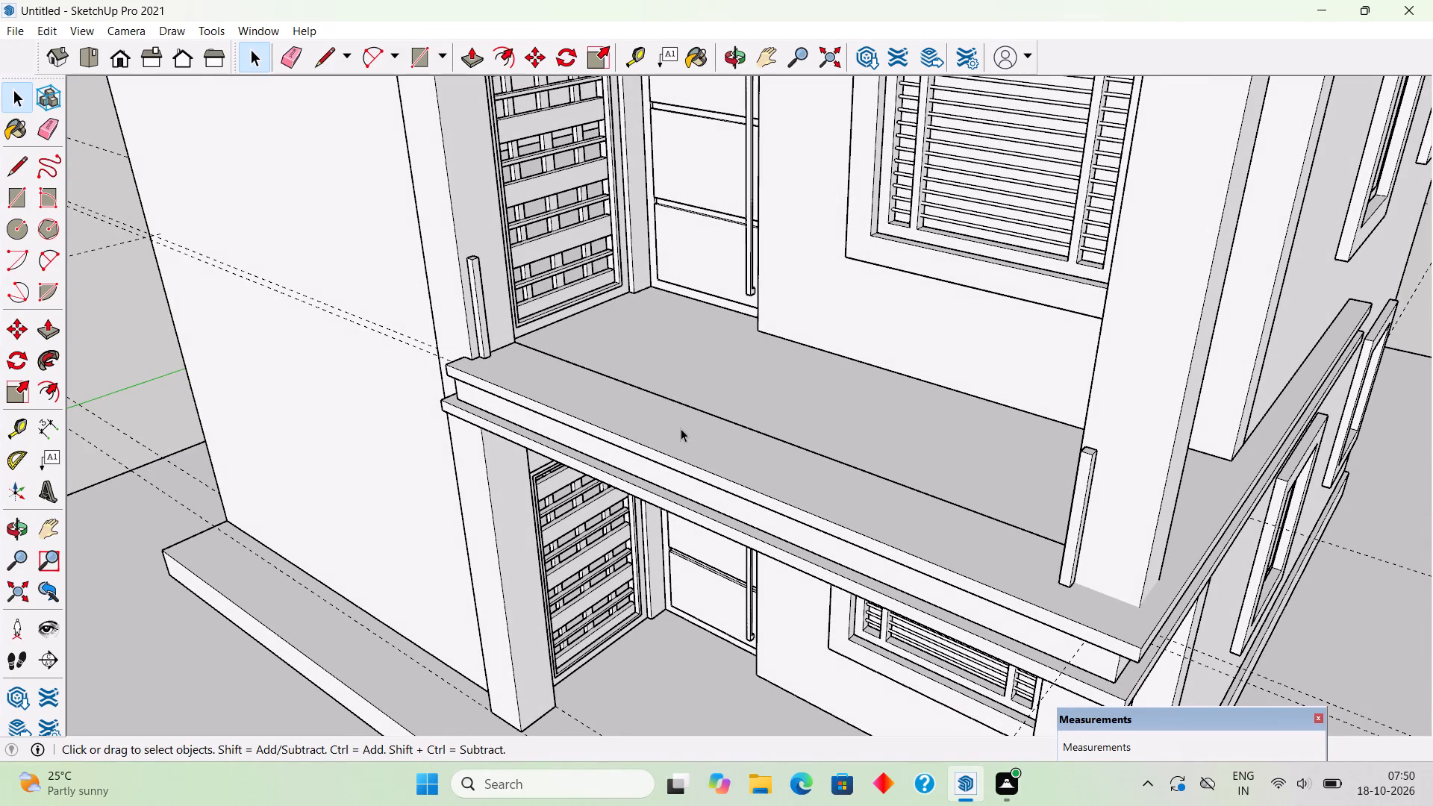
Move the railing post beside the front column 1" along the column's face, toward the curb's outer edge.
scroll(1205, 547, "up", 1)
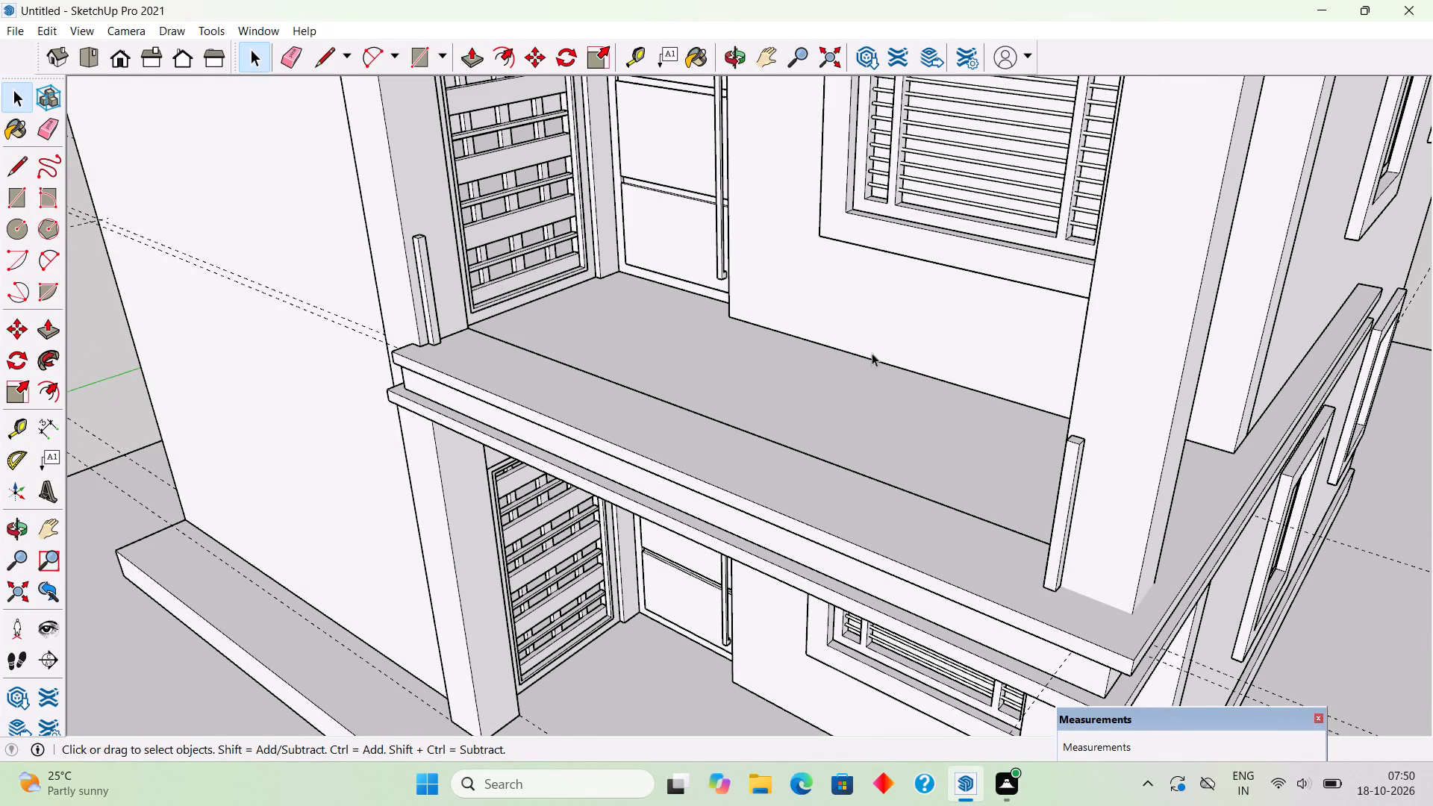
scroll(384, 355, "up", 4)
scroll(456, 331, "up", 6)
double_click(455, 335)
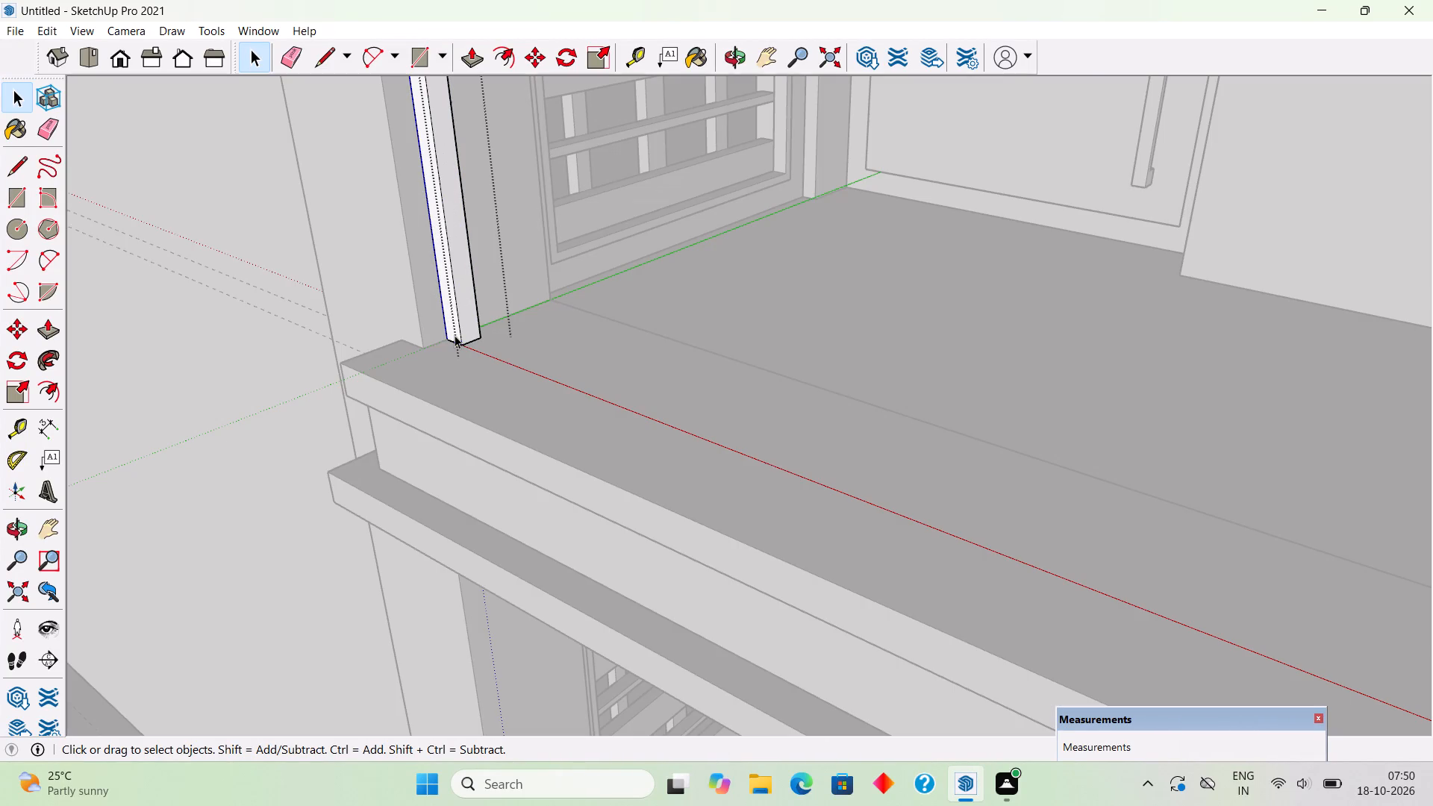
left_click(289, 272)
left_click(459, 296)
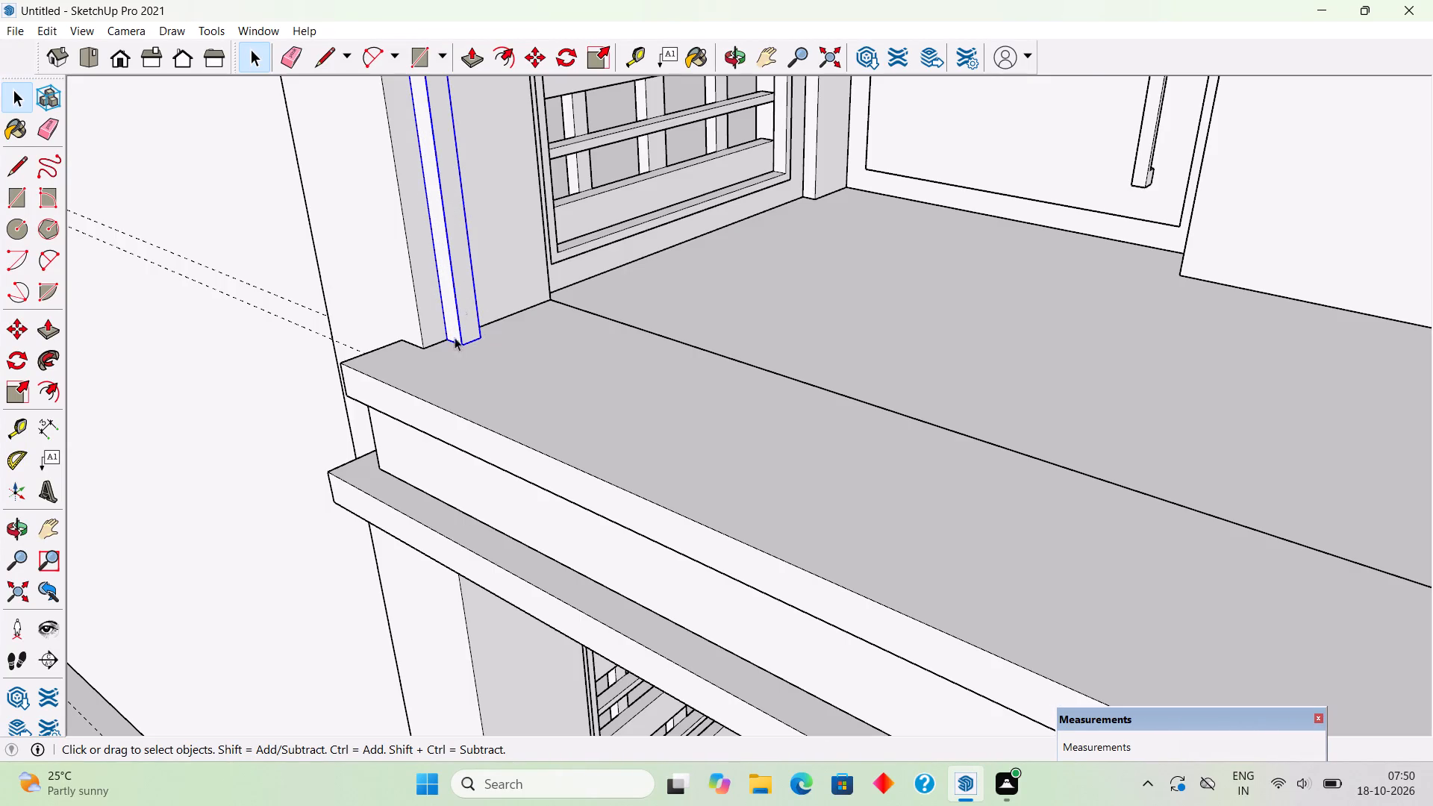
key("m")
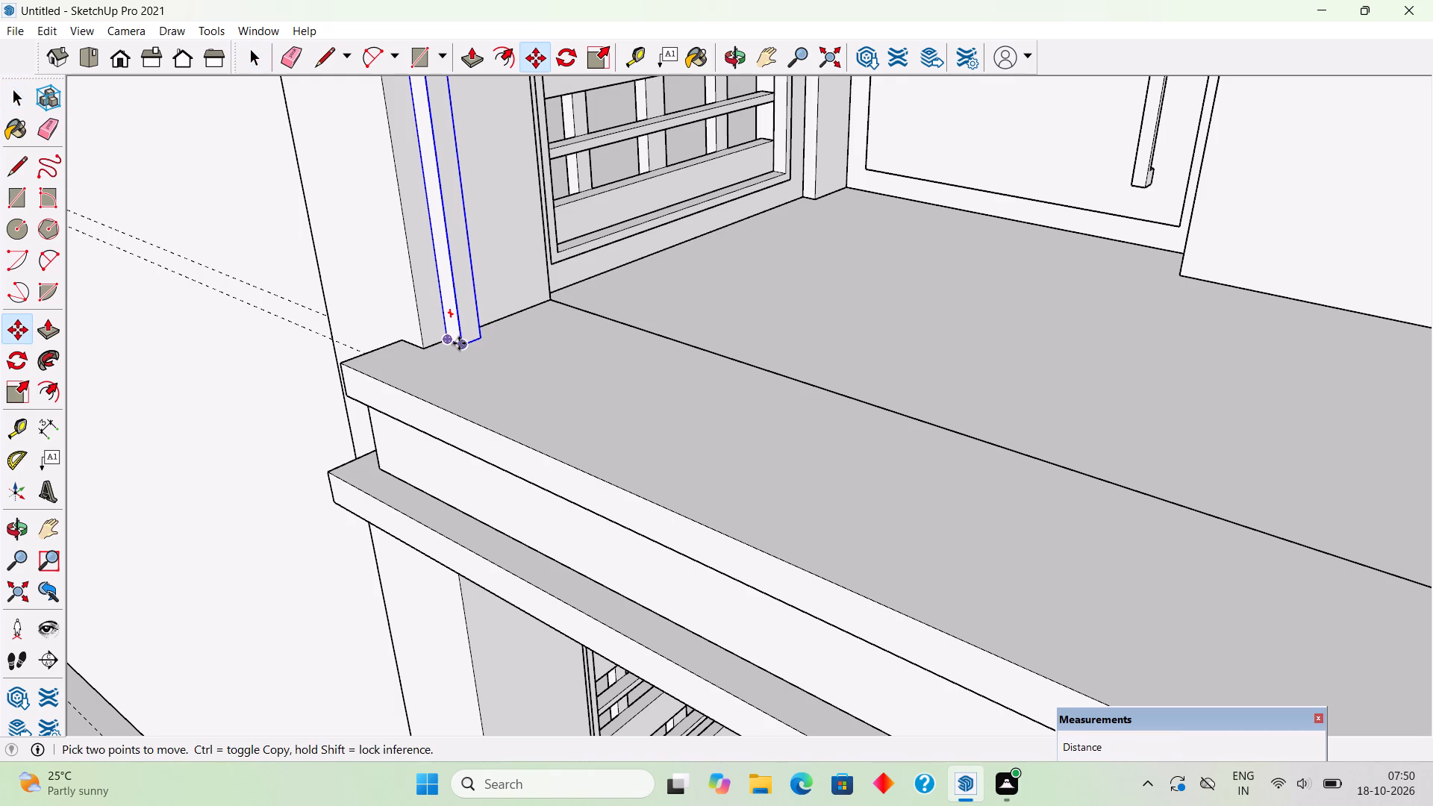
left_click(459, 343)
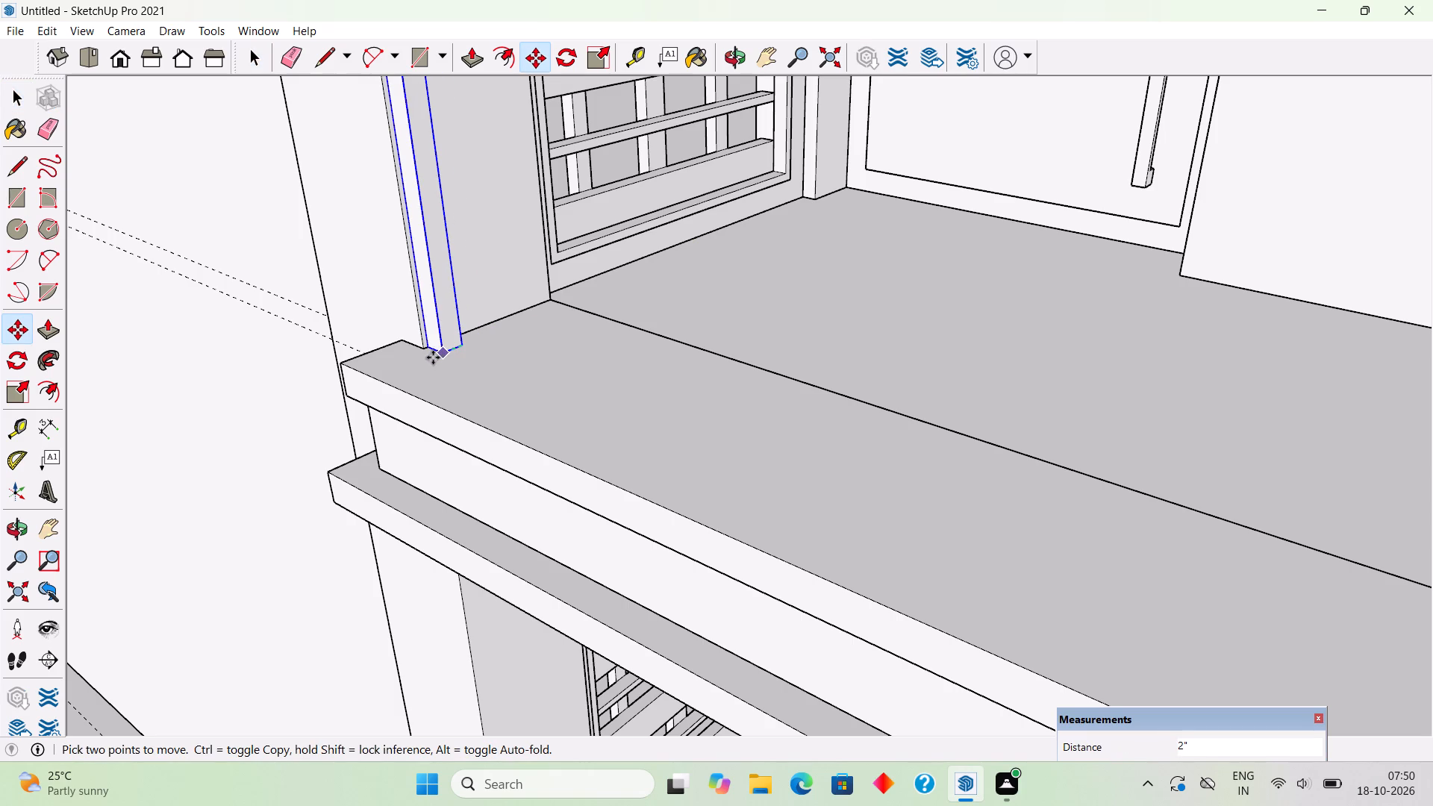
type("1\"")
key("Return")
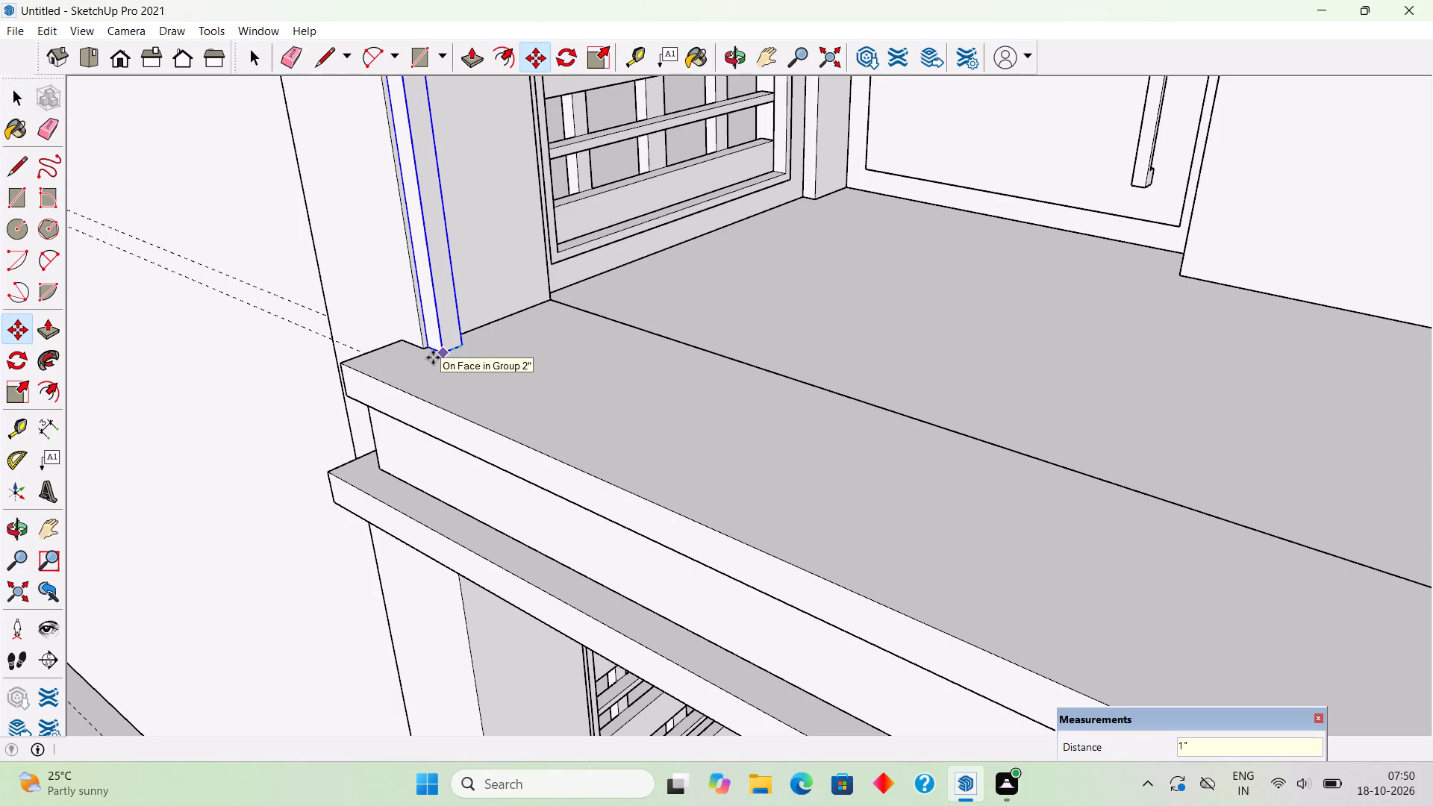
scroll(427, 364, "down", 3)
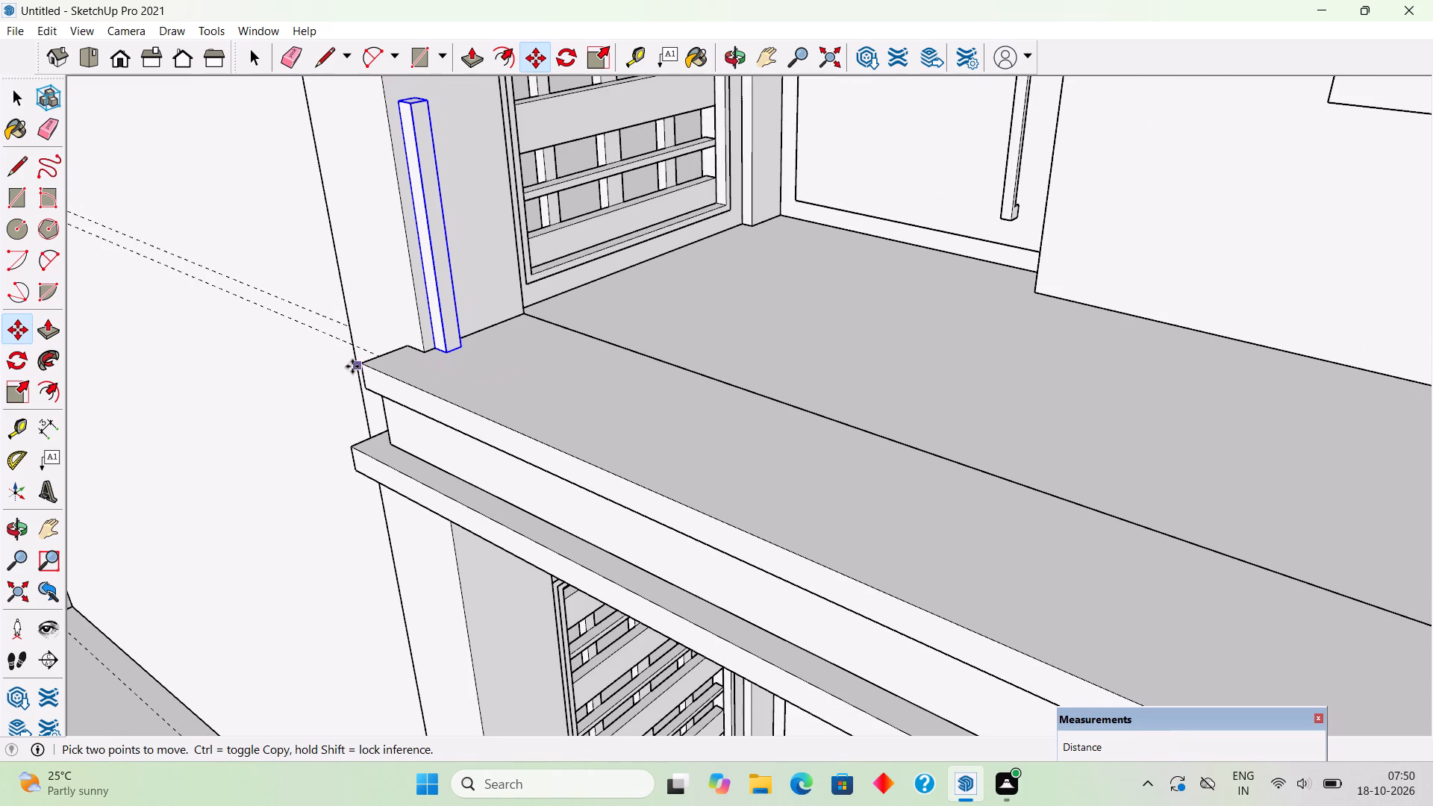
key("space")
Move the railing post beside the corner column 1" along the column's face, toward the front curb's outer edge.
scroll(360, 363, "down", 10)
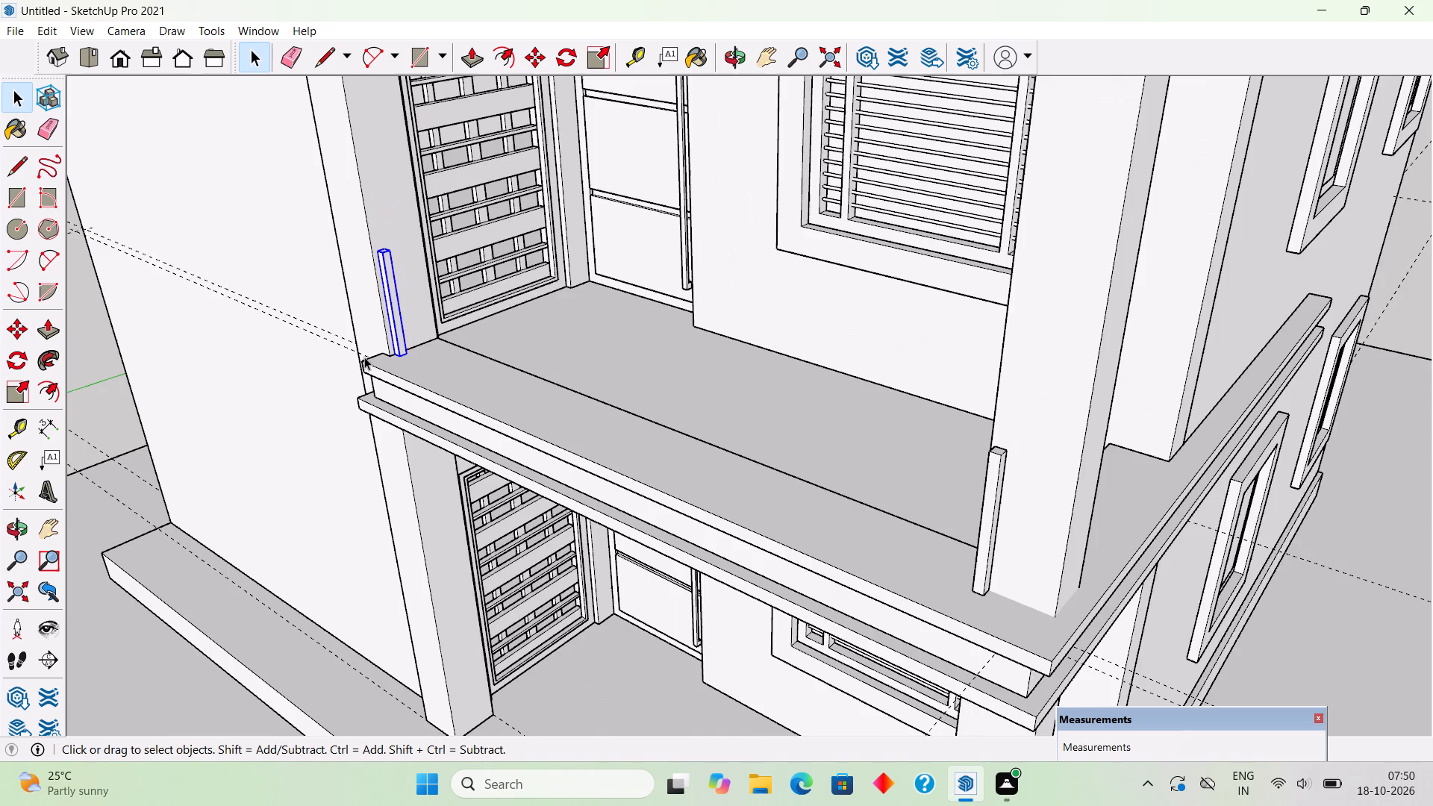
scroll(364, 357, "down", 4)
scroll(706, 460, "up", 4)
left_click(700, 460)
scroll(693, 499, "up", 5)
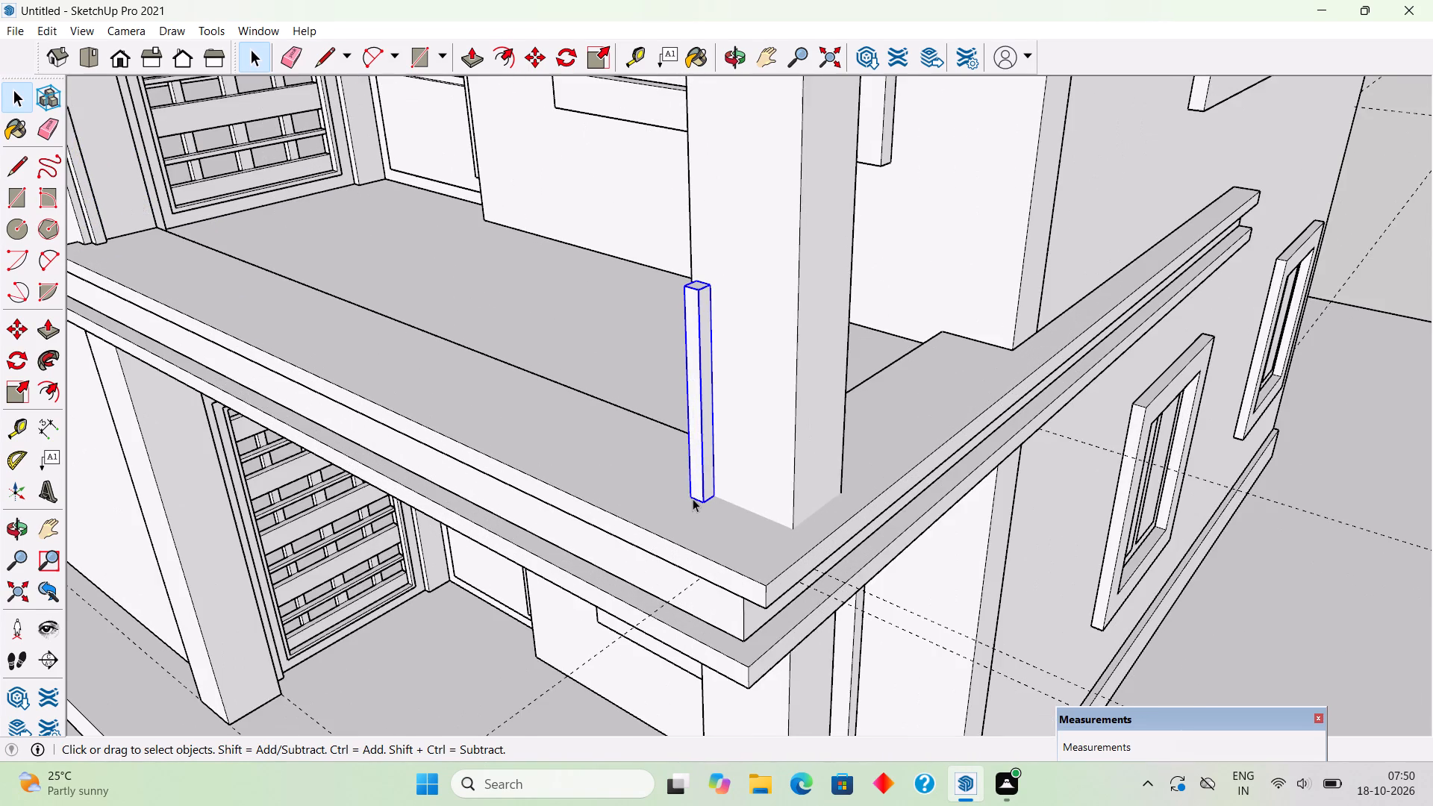
scroll(695, 501, "up", 1)
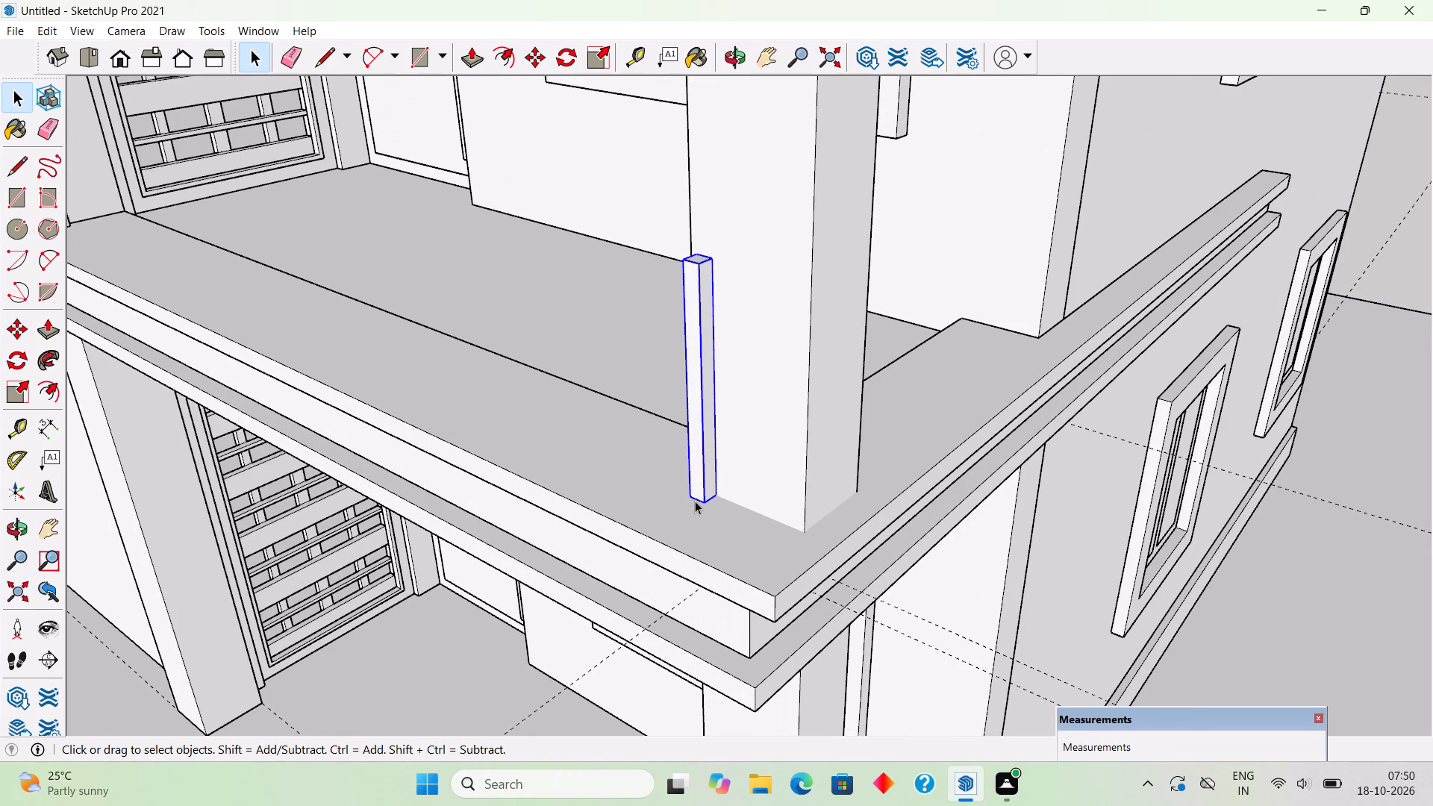
key("m")
left_click(698, 503)
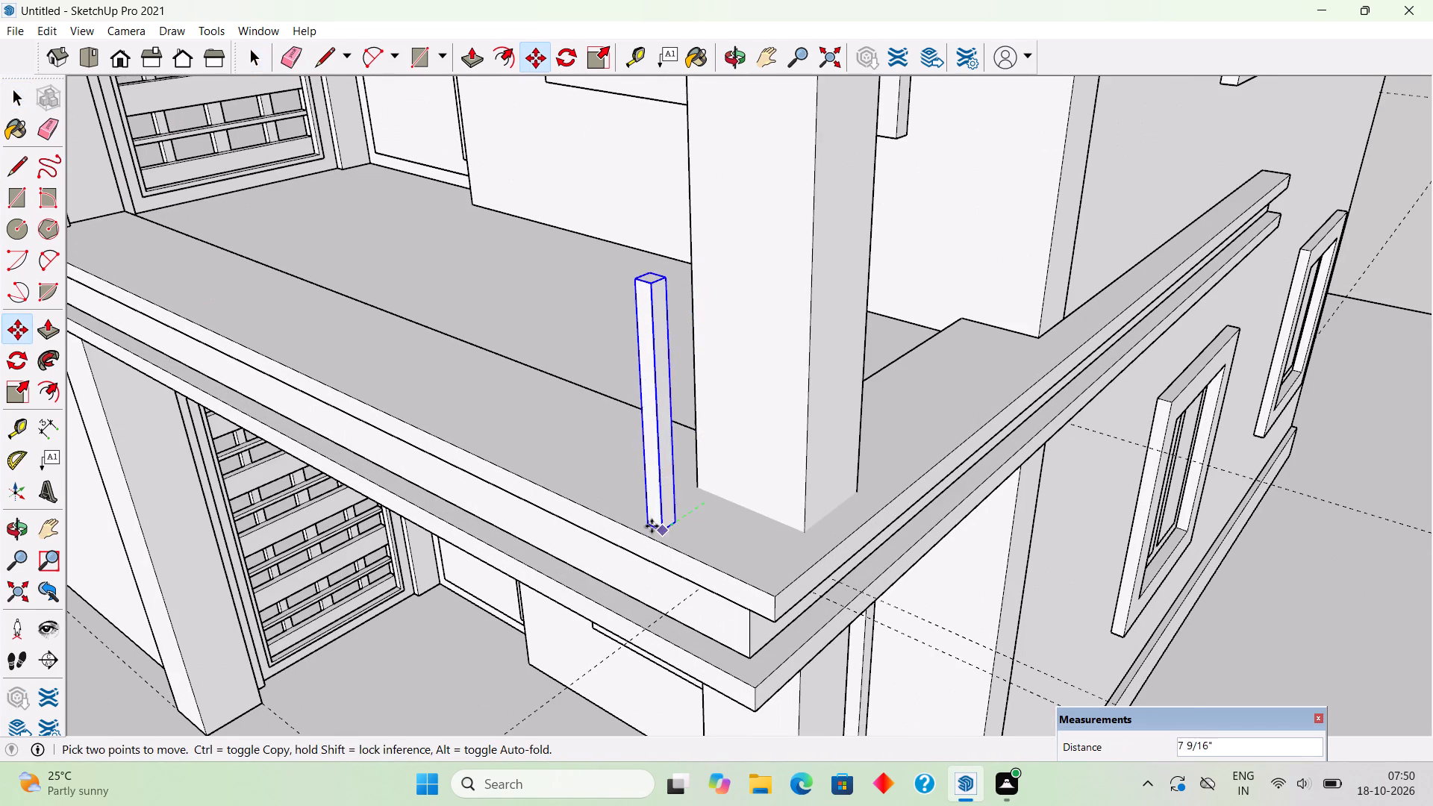
type("1\"")
key("Return")
key("space")
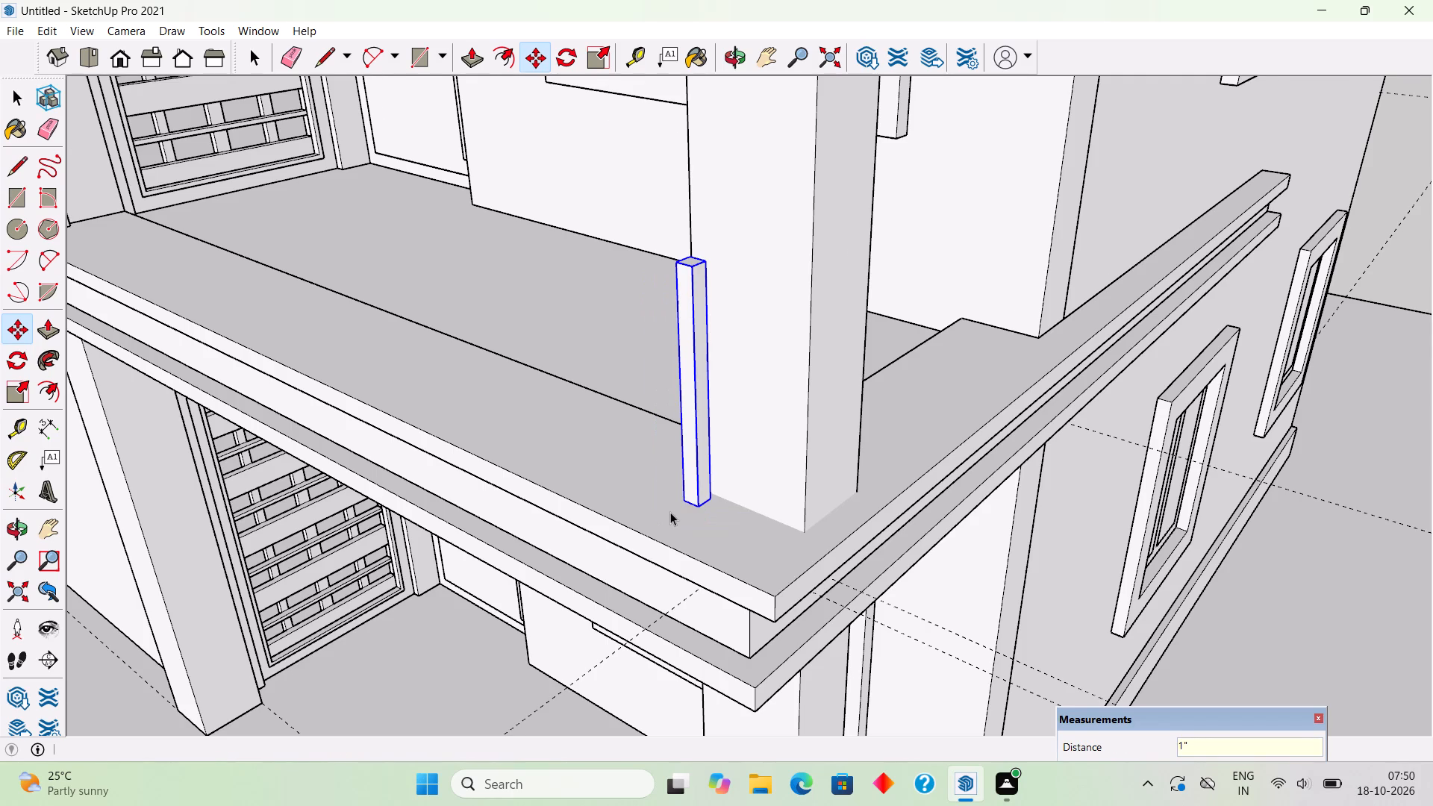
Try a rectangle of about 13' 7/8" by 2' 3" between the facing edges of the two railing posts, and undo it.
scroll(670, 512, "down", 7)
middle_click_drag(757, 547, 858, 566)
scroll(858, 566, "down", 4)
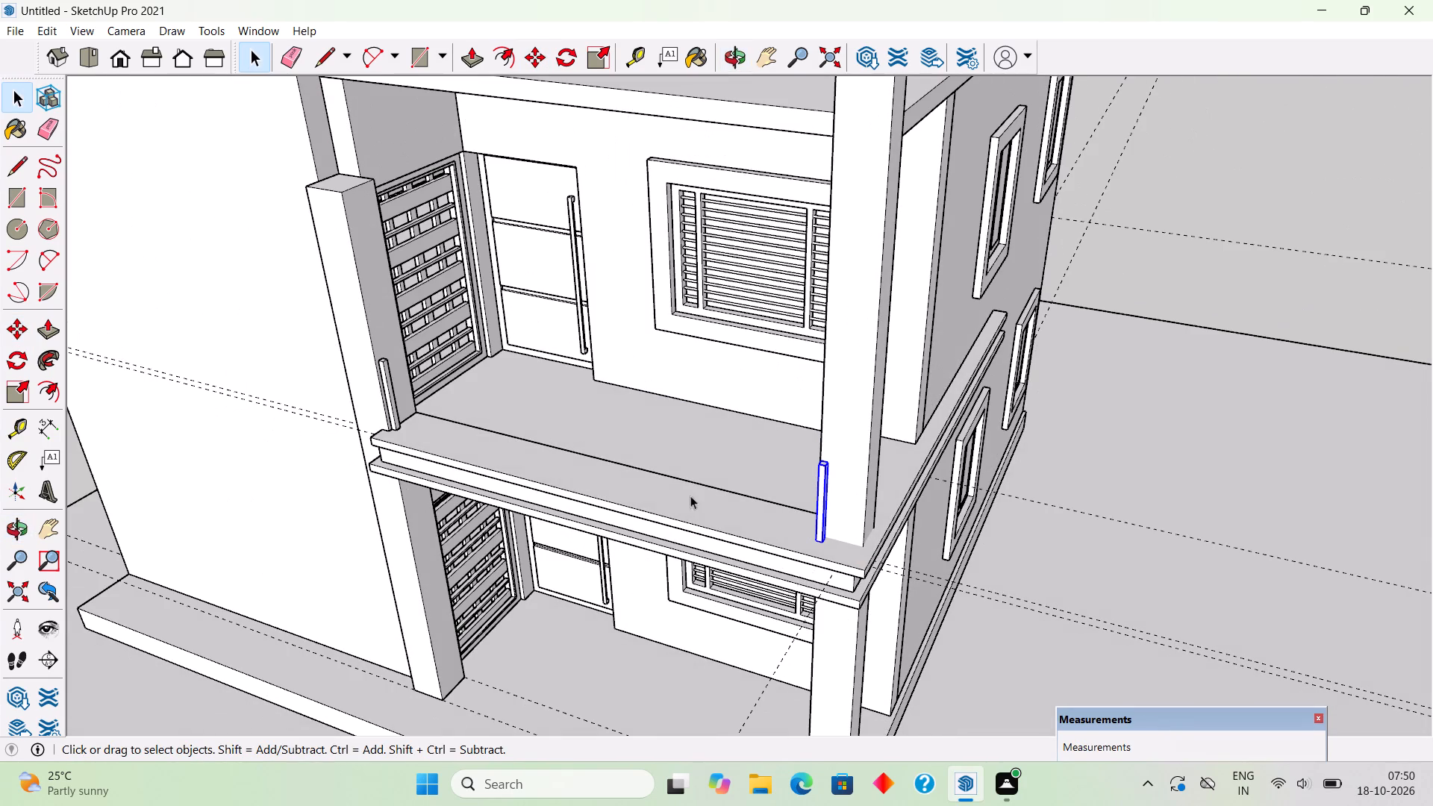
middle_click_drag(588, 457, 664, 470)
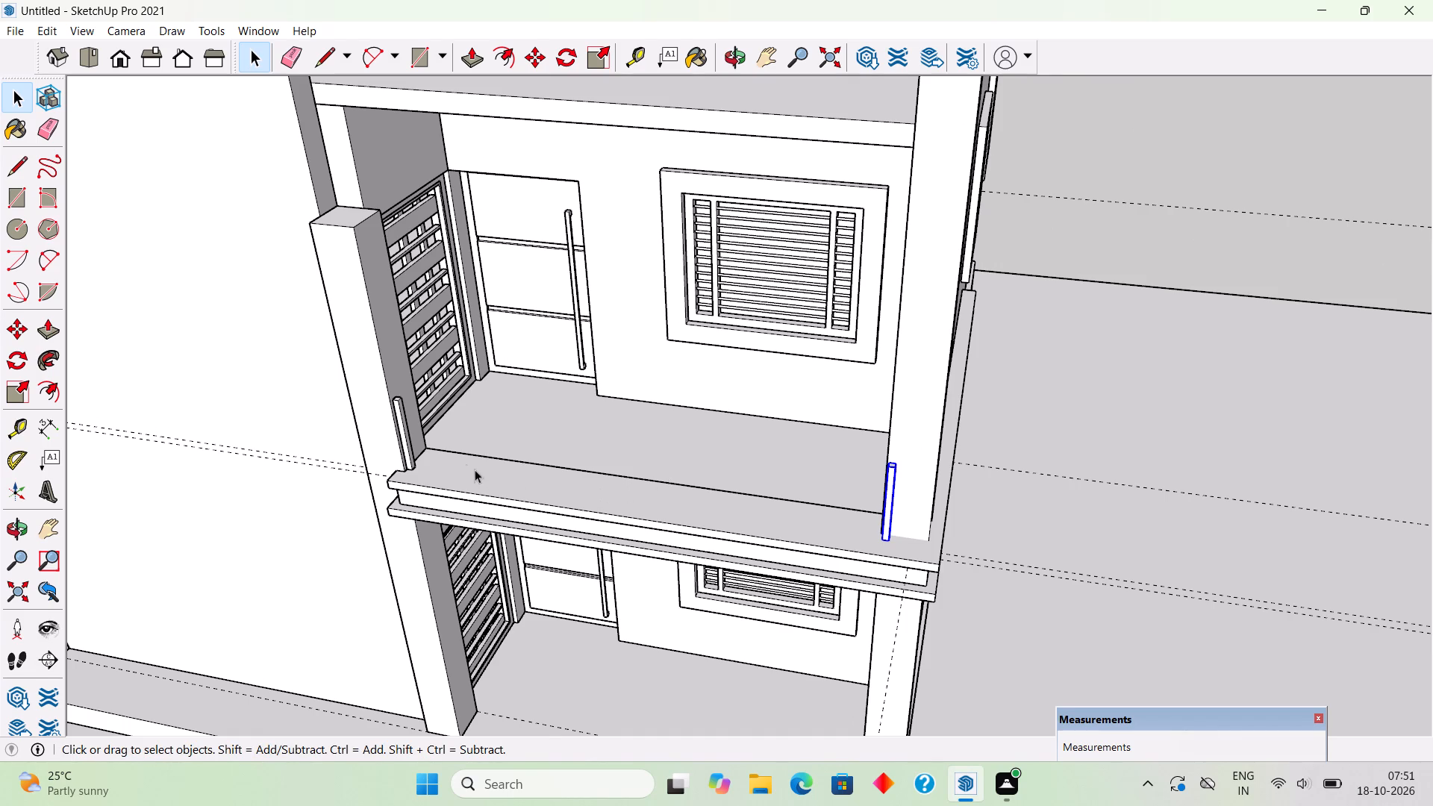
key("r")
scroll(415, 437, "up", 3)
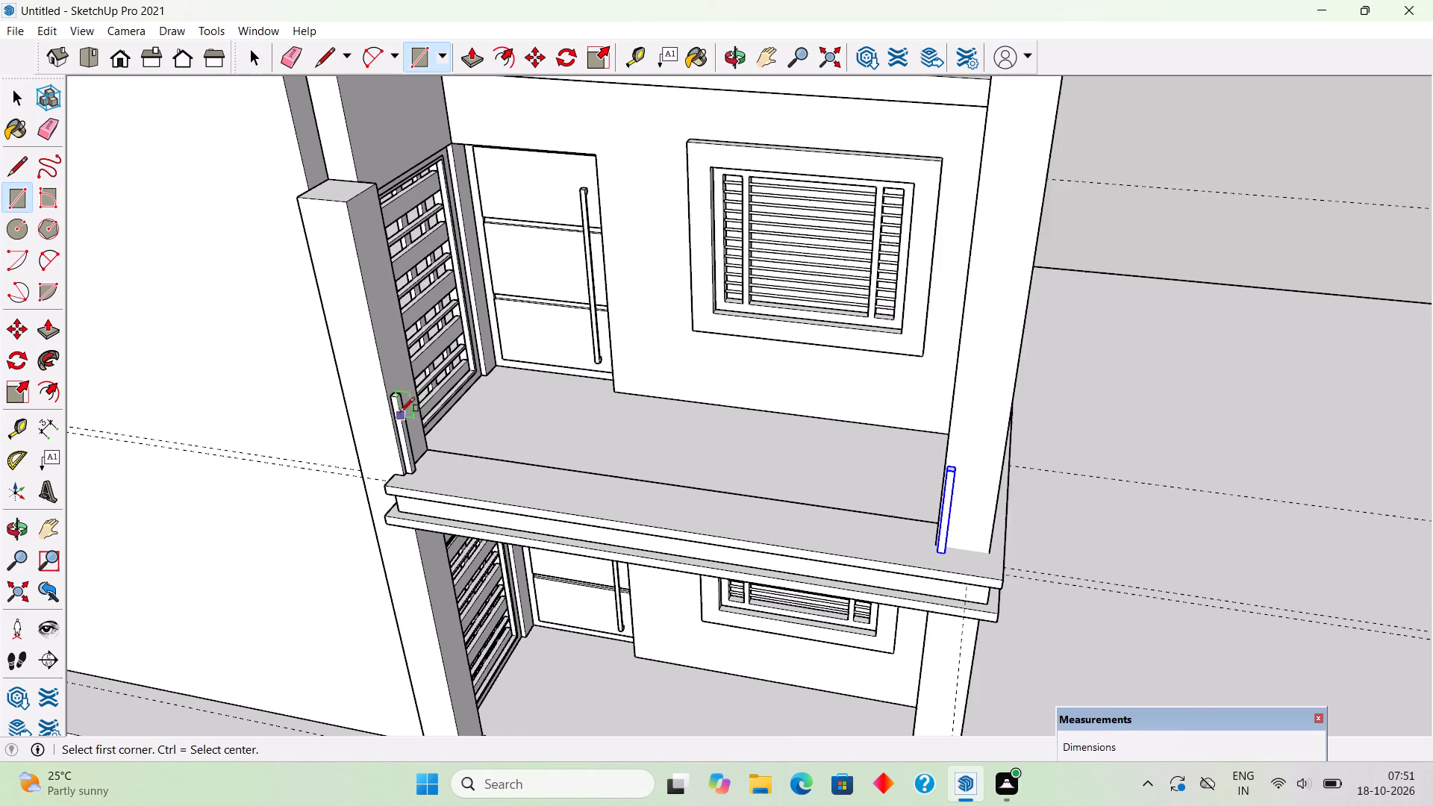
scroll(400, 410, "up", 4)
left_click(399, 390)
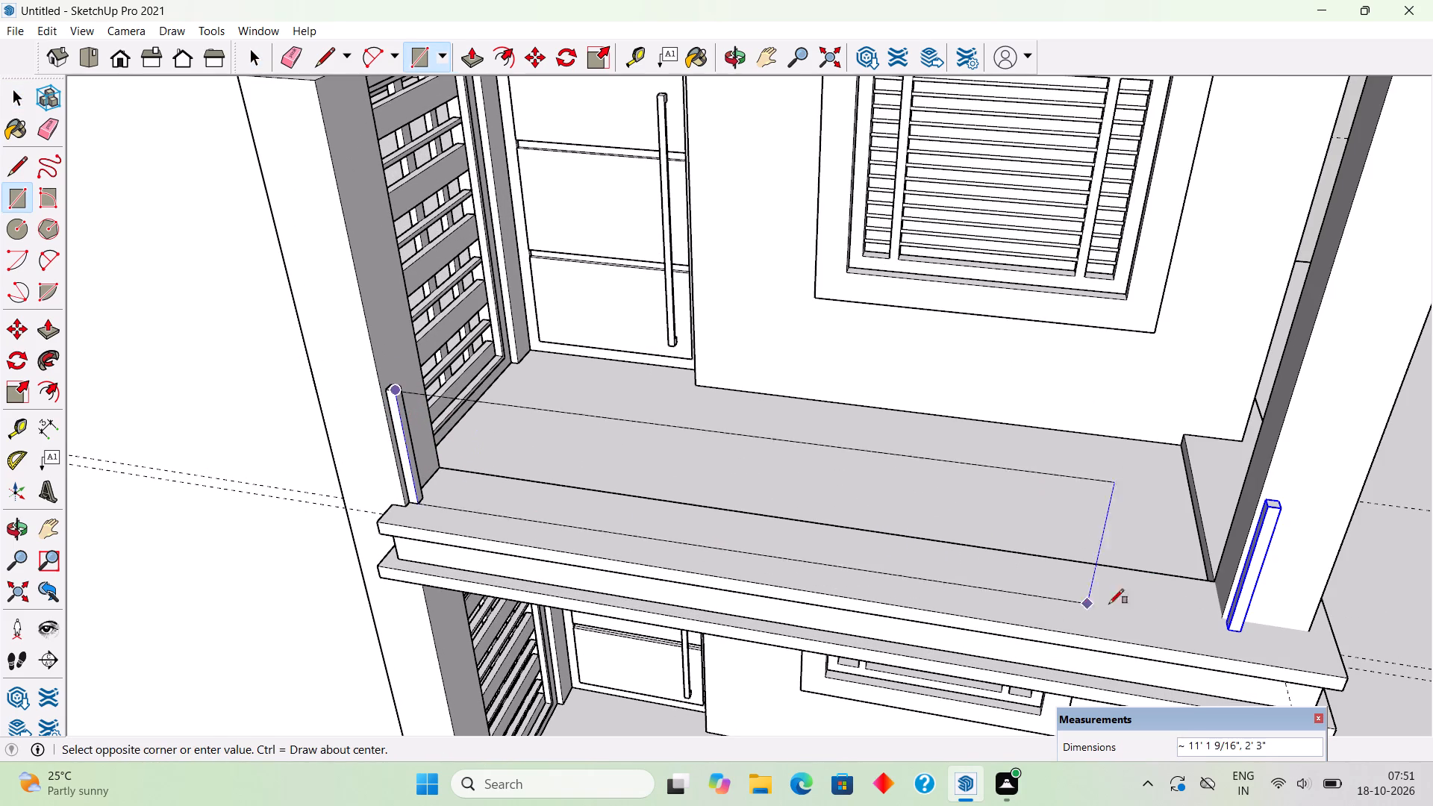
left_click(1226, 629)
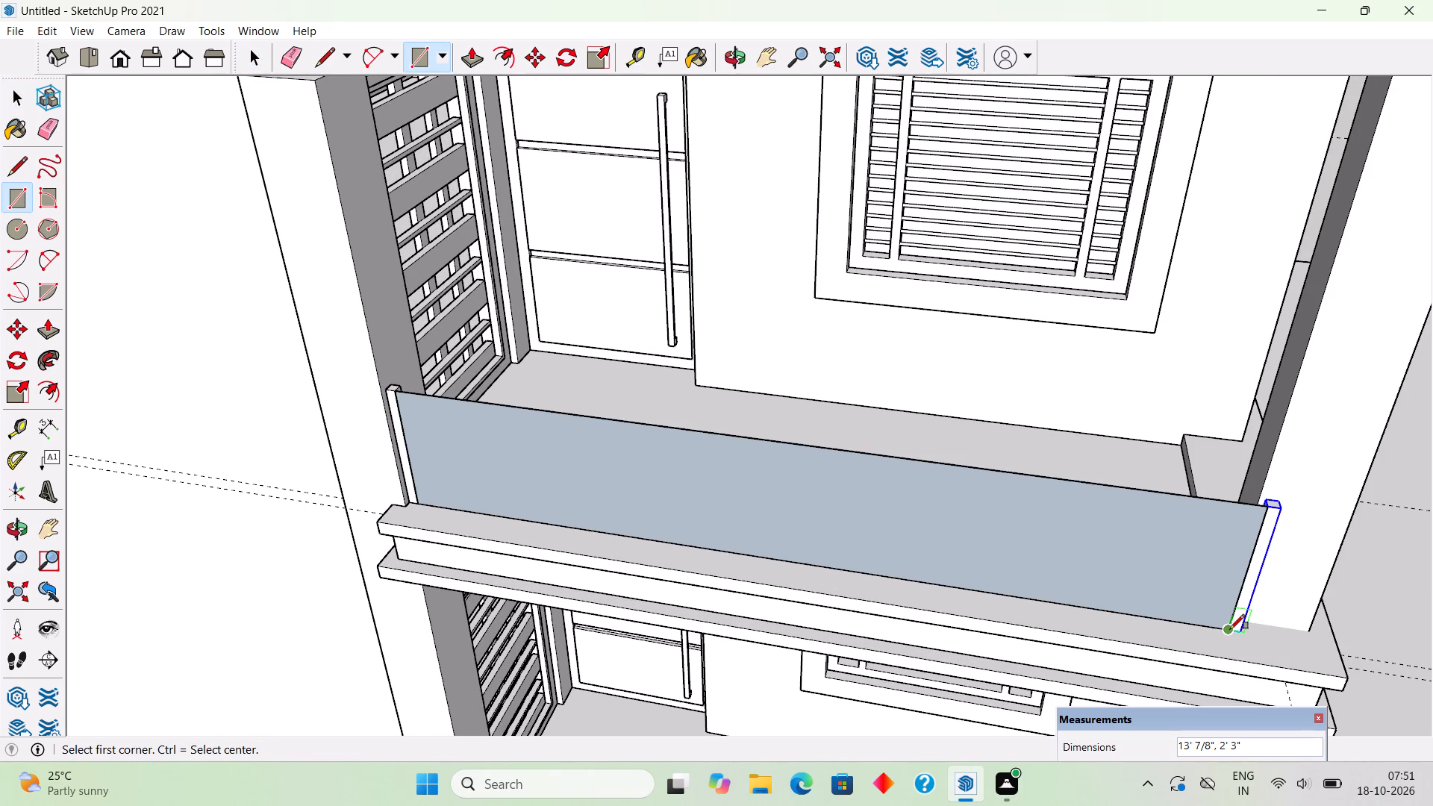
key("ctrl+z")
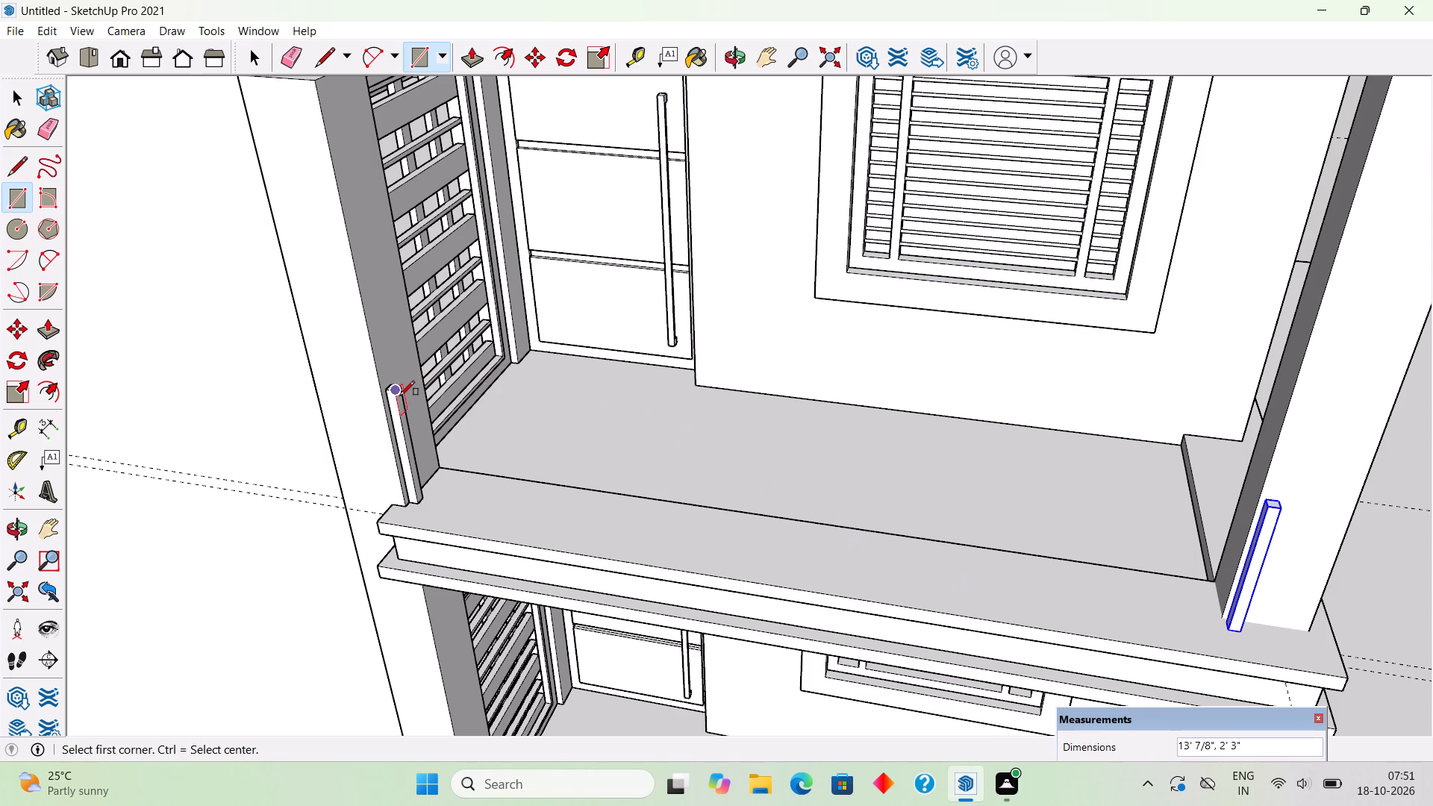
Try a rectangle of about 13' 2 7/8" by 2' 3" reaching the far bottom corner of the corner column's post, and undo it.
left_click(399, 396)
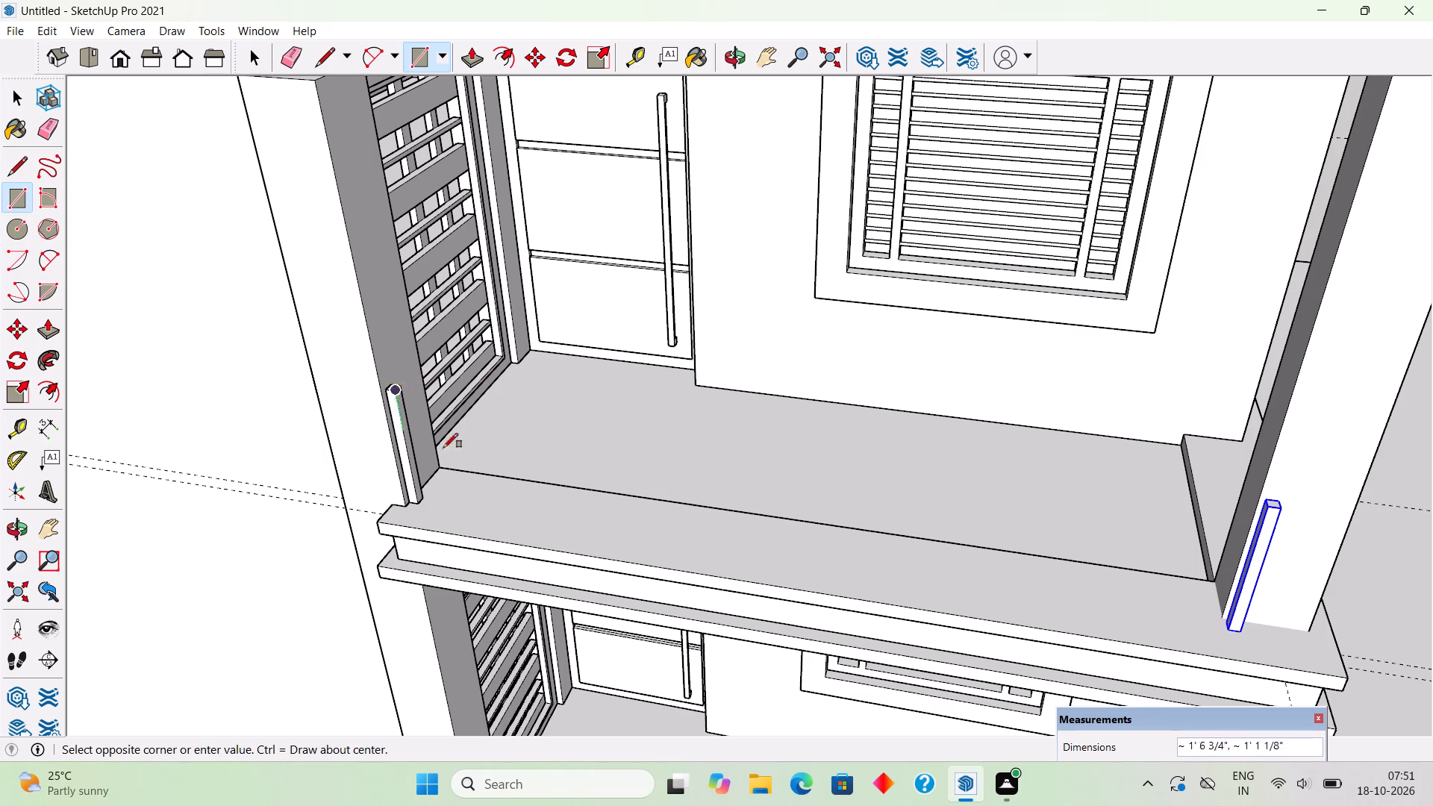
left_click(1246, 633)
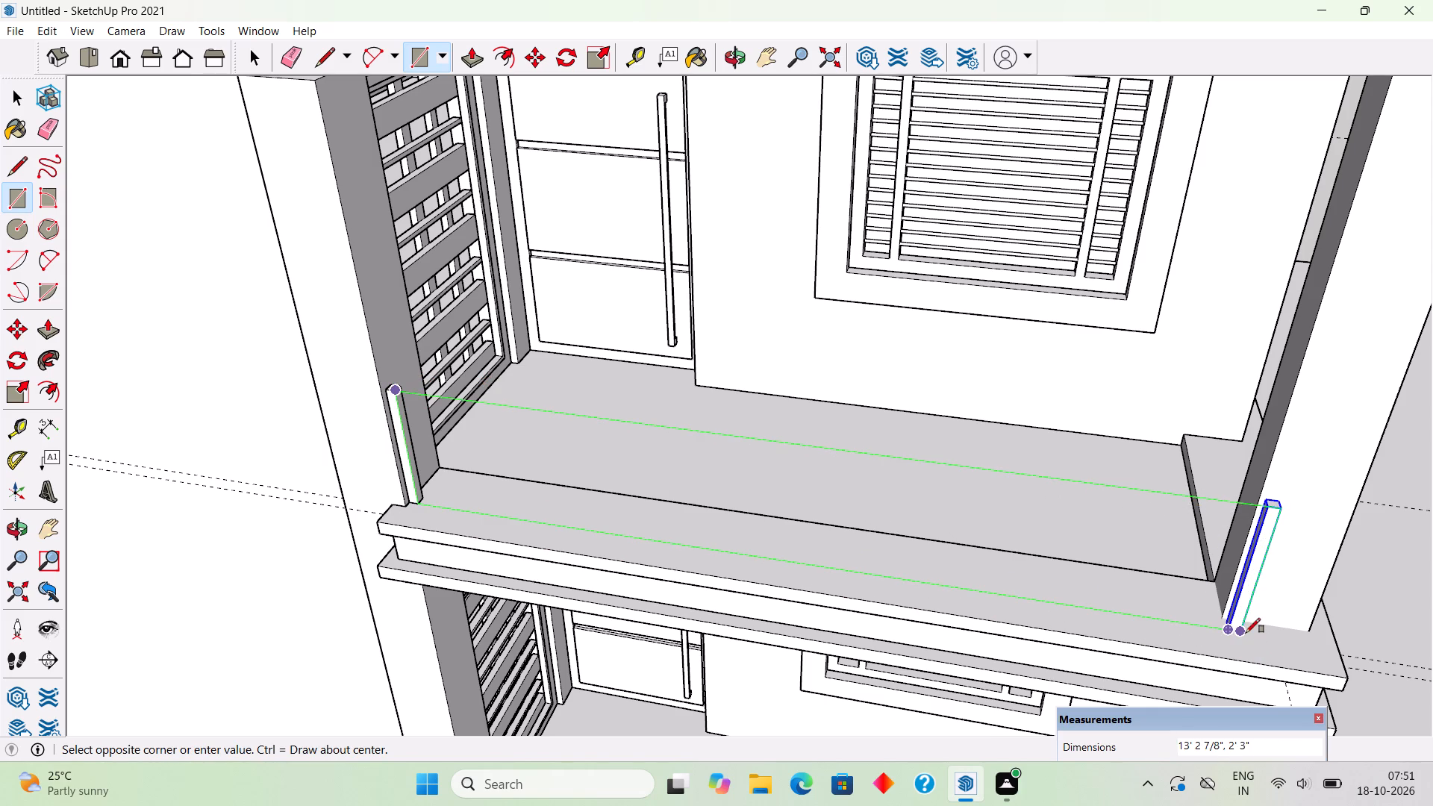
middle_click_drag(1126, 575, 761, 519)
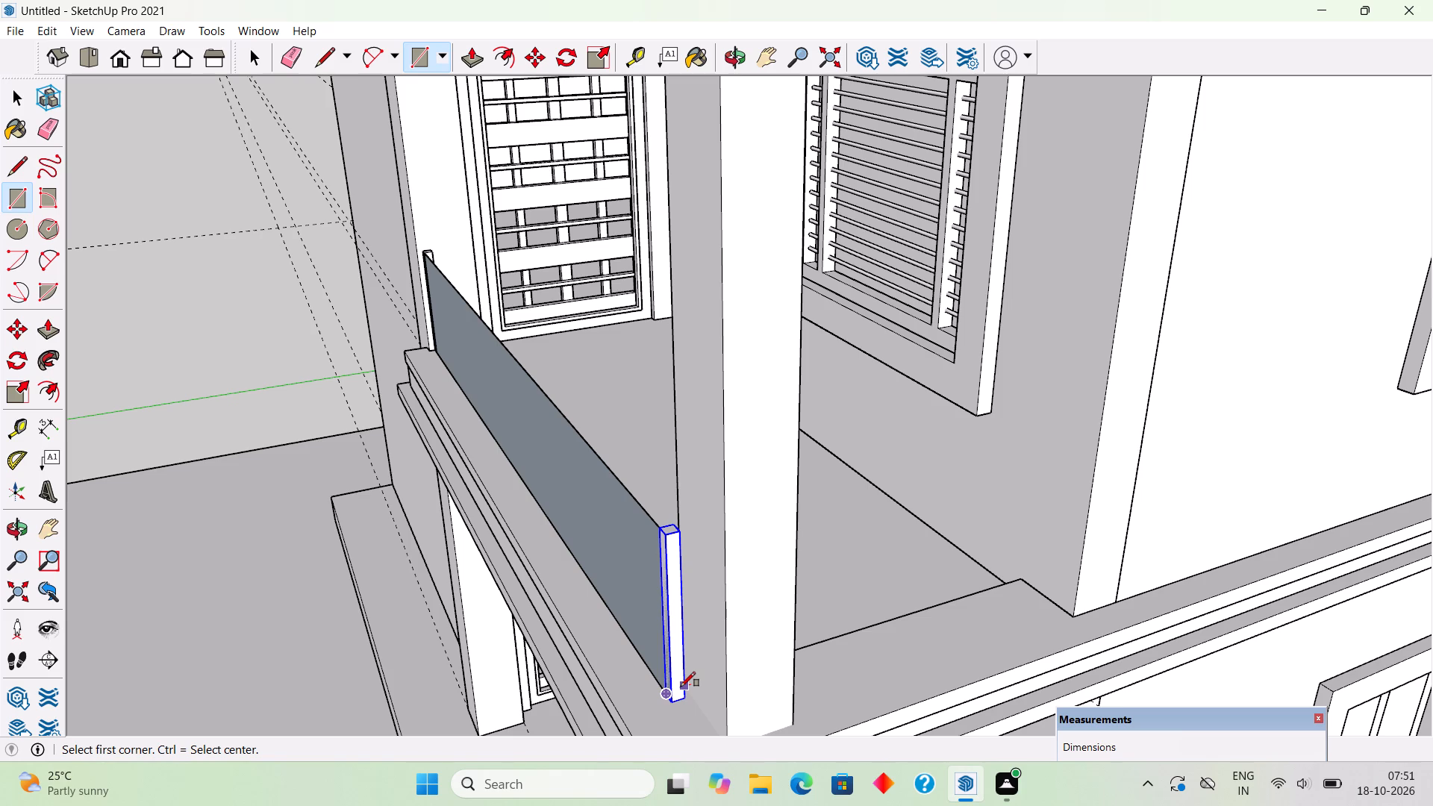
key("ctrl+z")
Move the railing post beside the corner column about 8 3/16" along the railing line toward the column, and deselect it.
key("space")
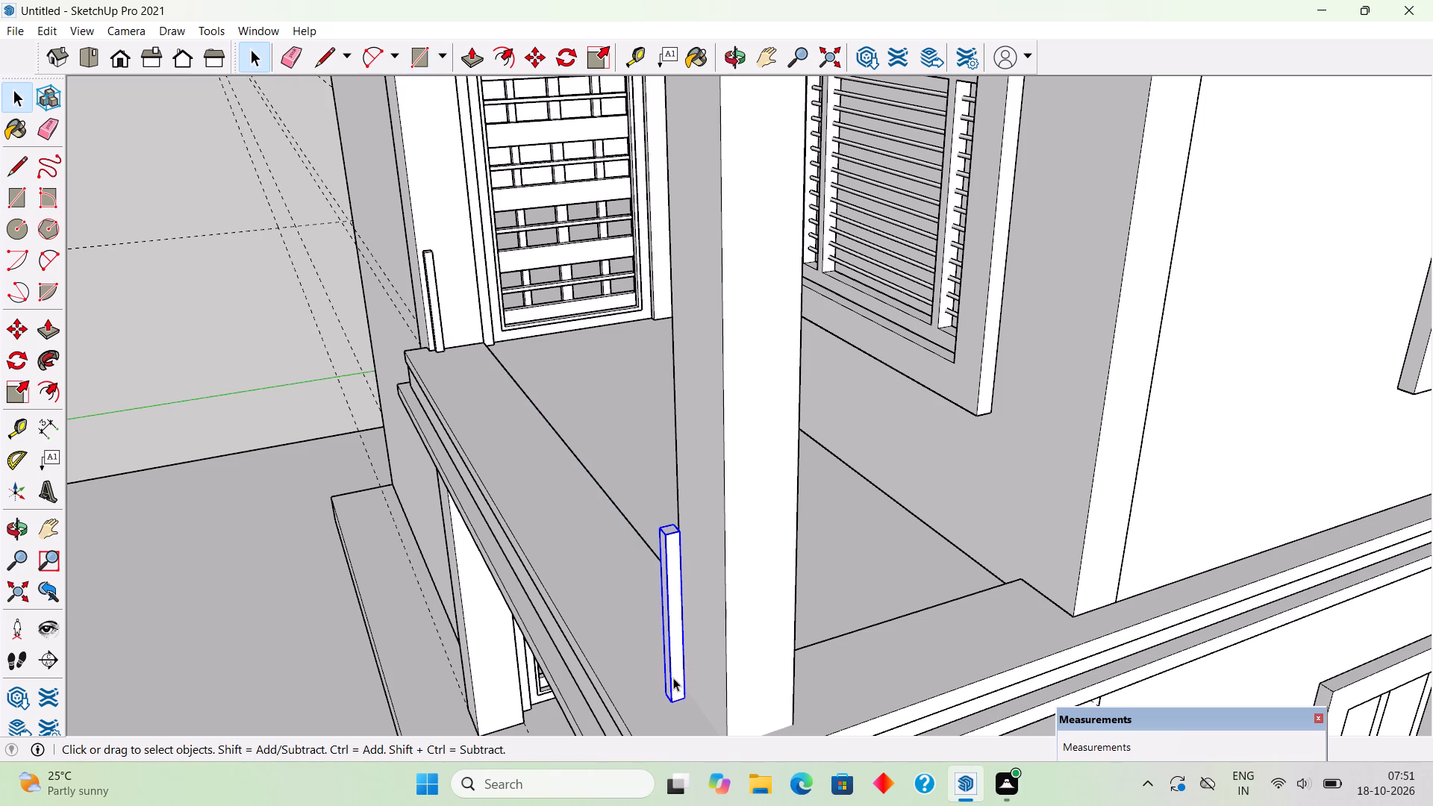
left_click(673, 678)
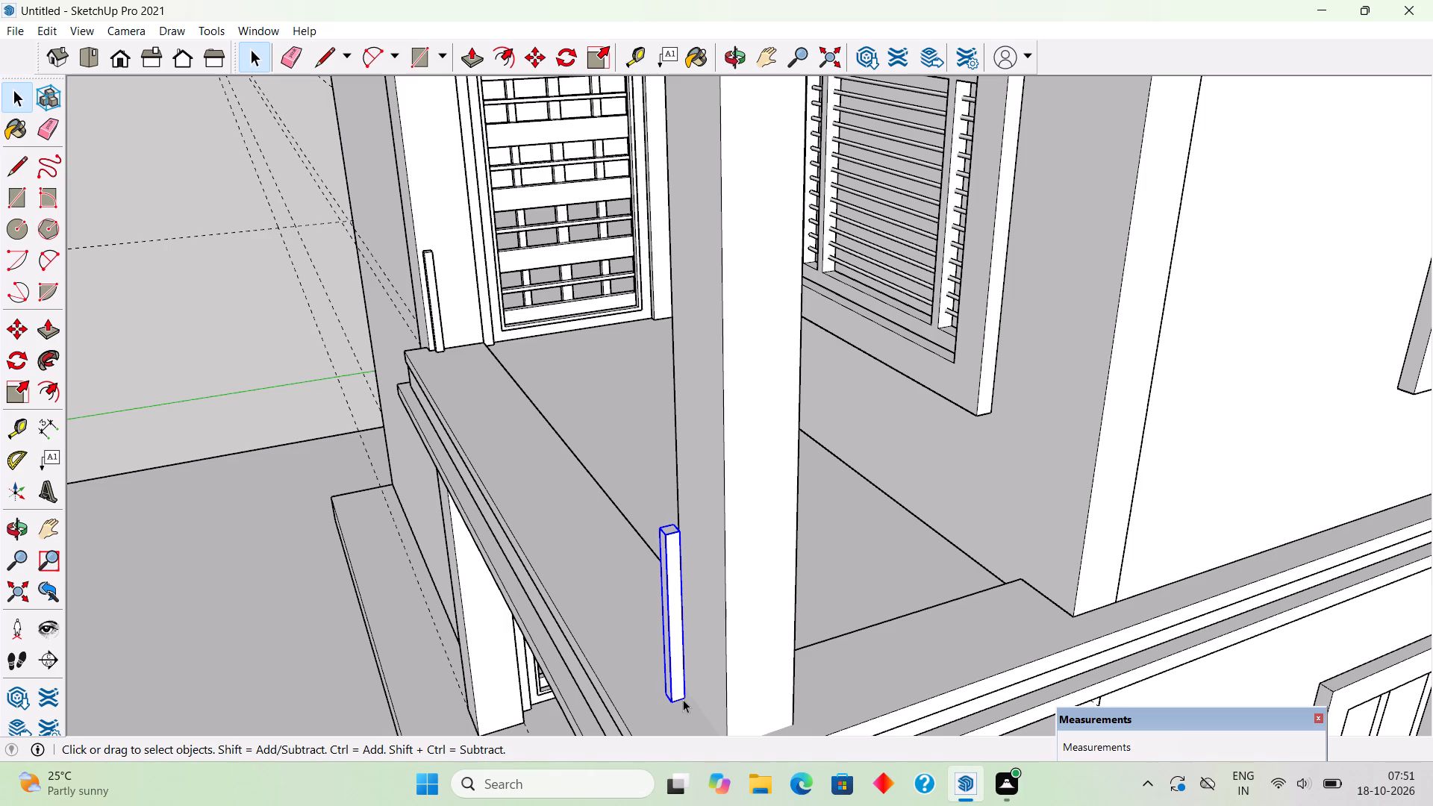
key("m")
left_click(693, 703)
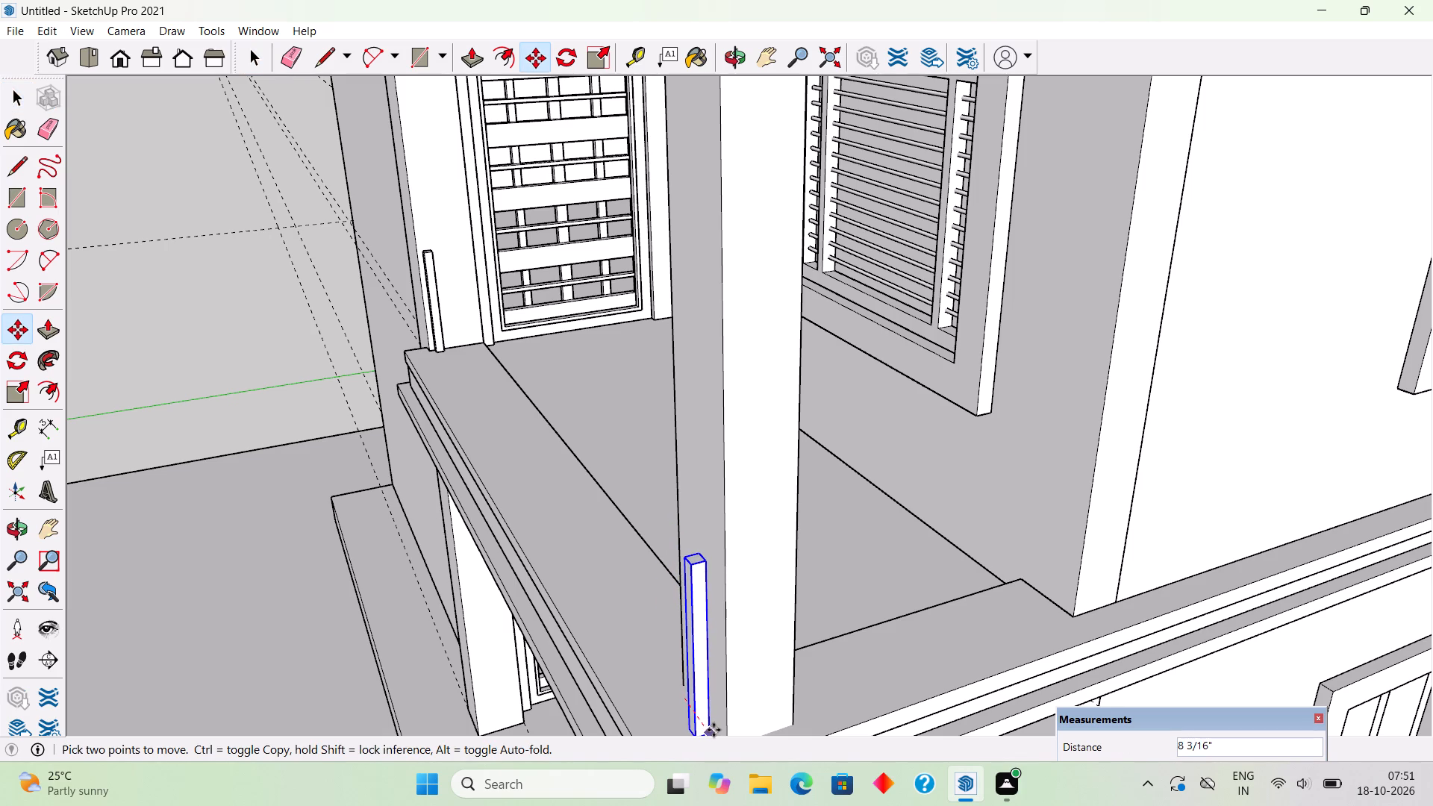
left_click(714, 730)
key("space")
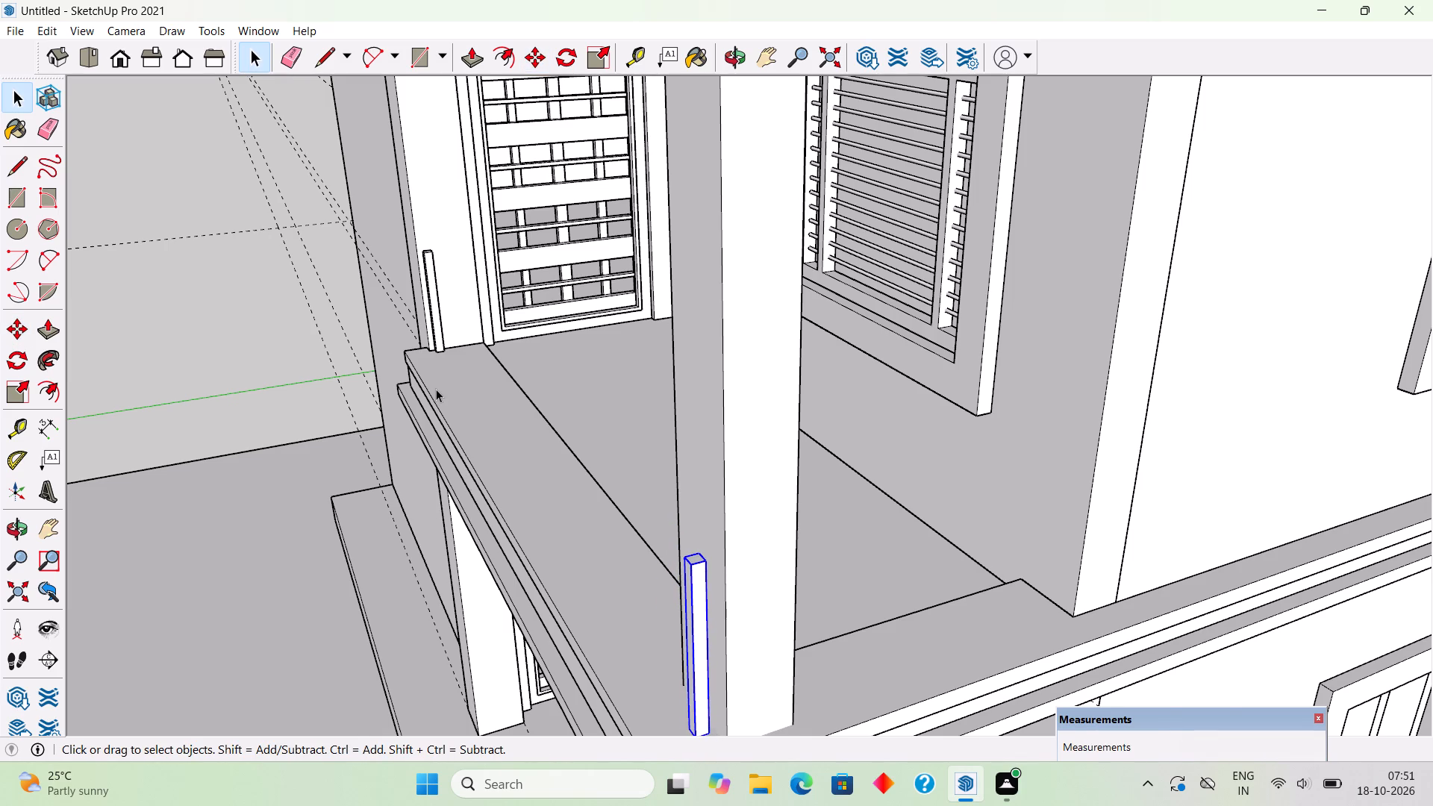
scroll(436, 389, "down", 3)
left_click(302, 410)
Draw a vertical rectangle of about 13' 11 1/16" by 2' 3" from the front column's post top to the corner column's post base.
scroll(465, 296, "up", 6)
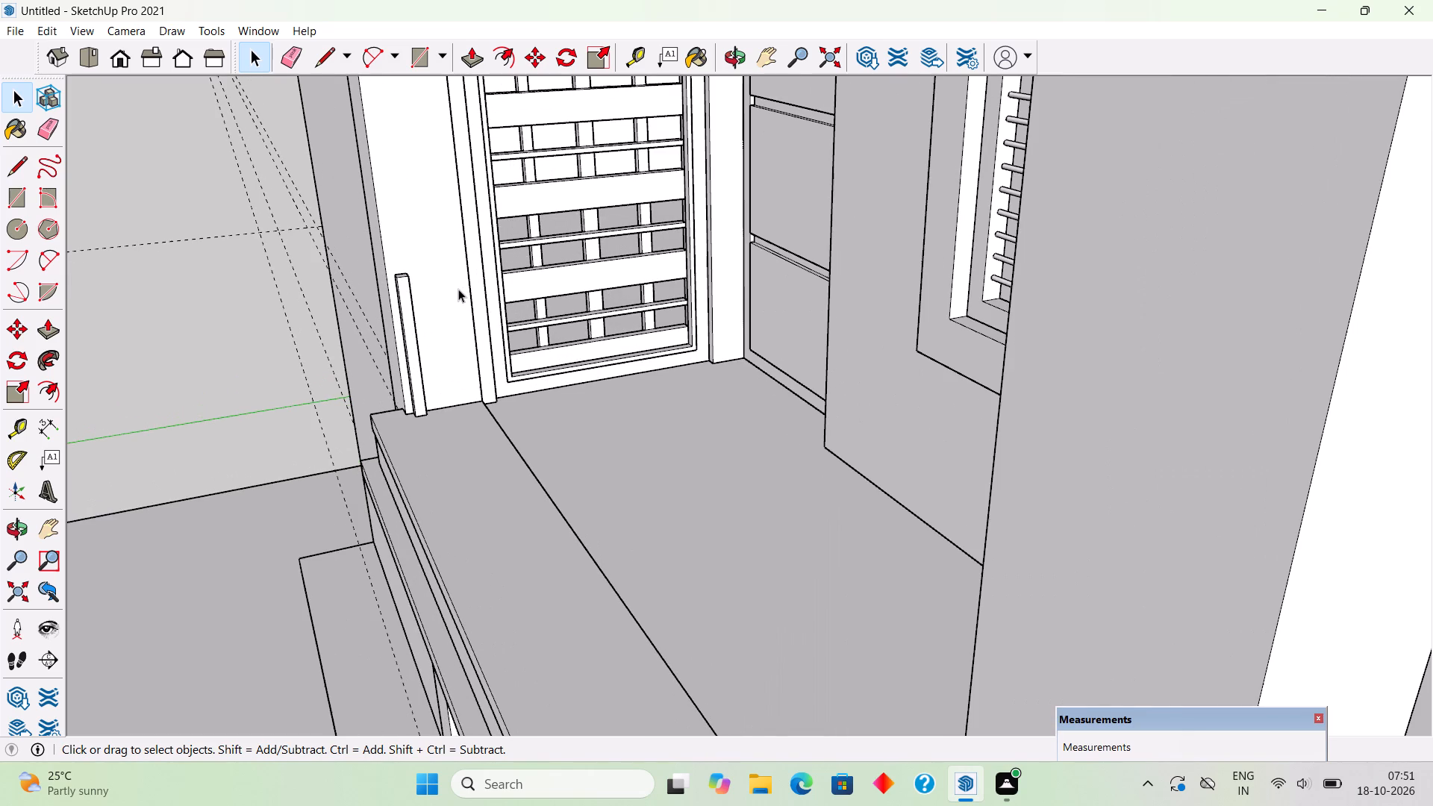
key("r")
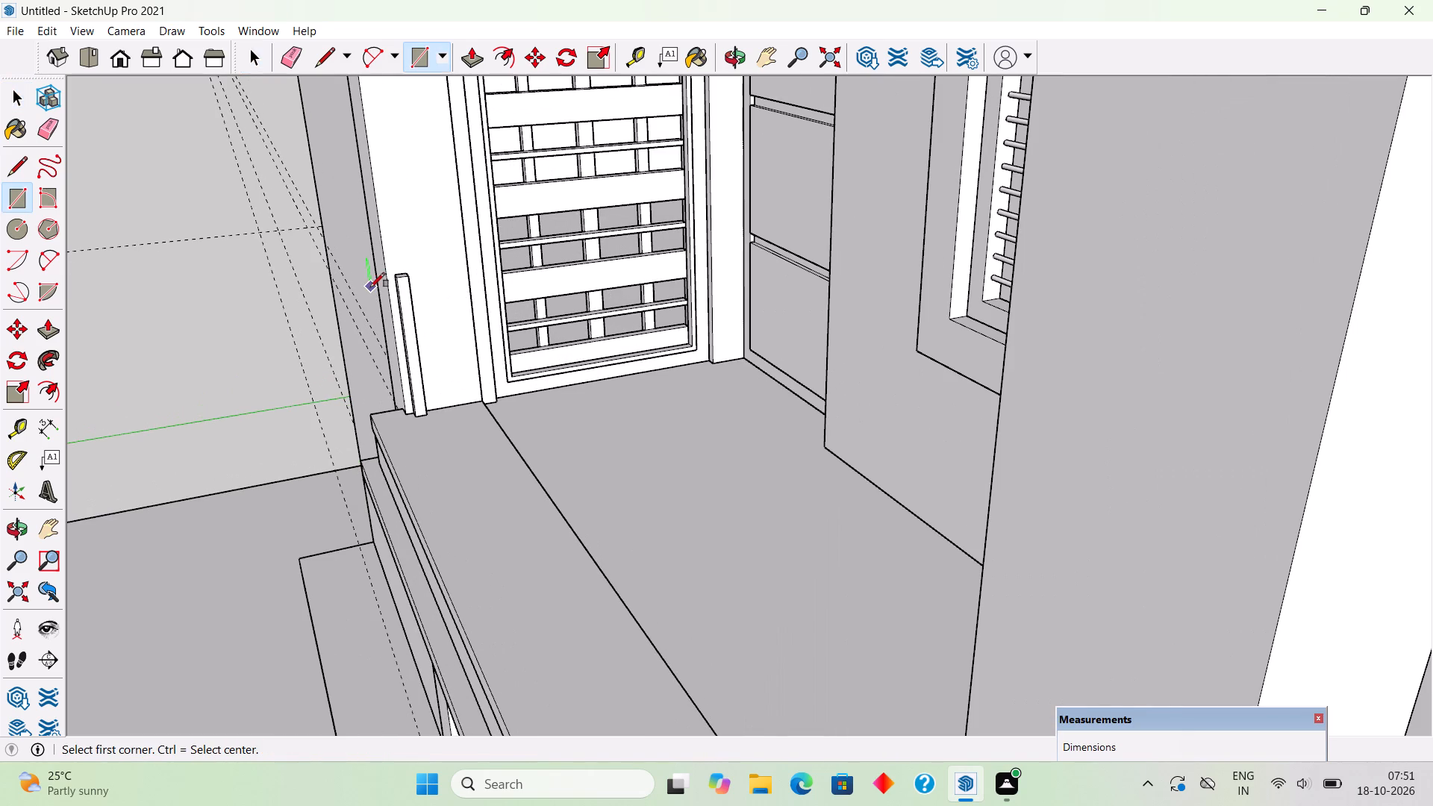
scroll(406, 272, "up", 9)
left_click(393, 283)
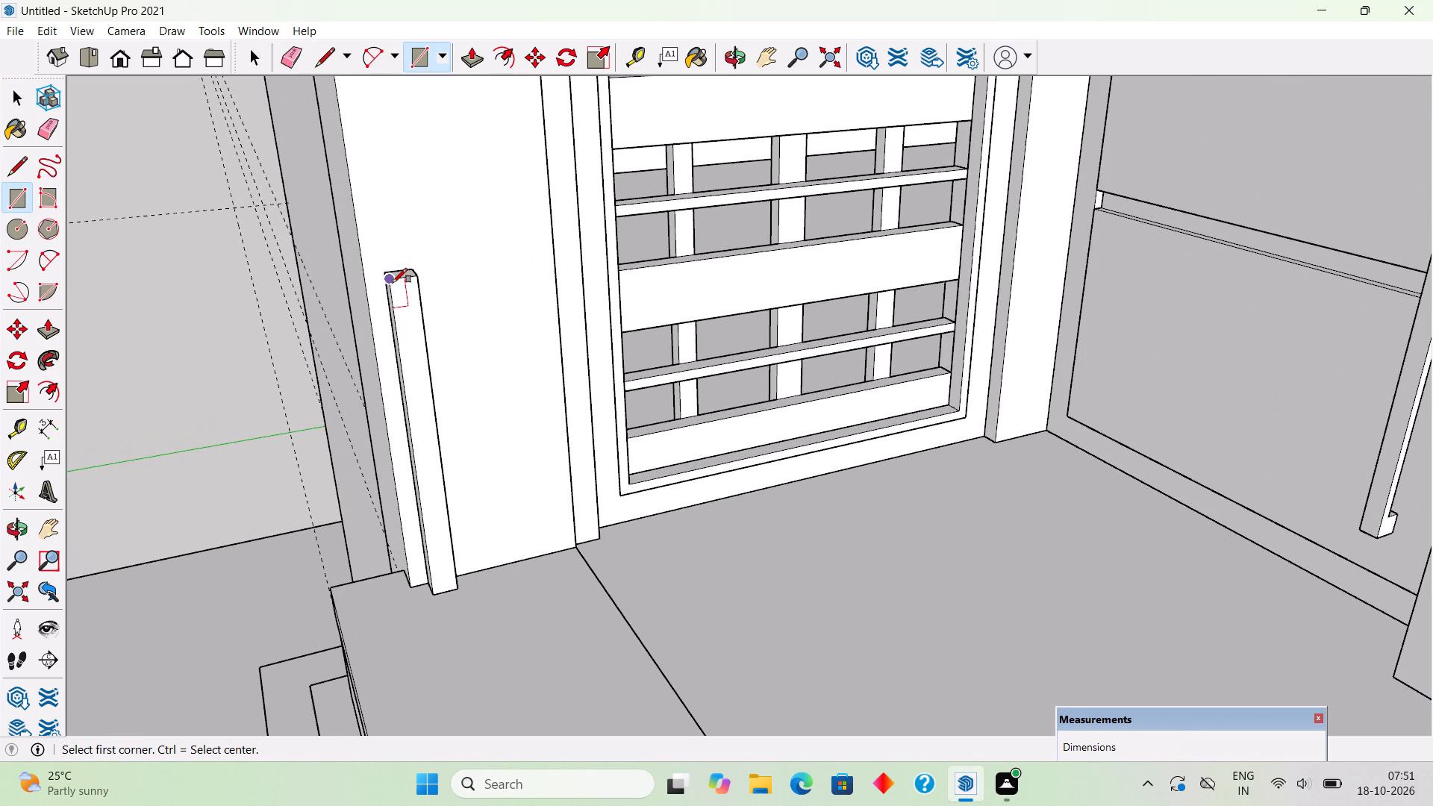
scroll(393, 283, "down", 19)
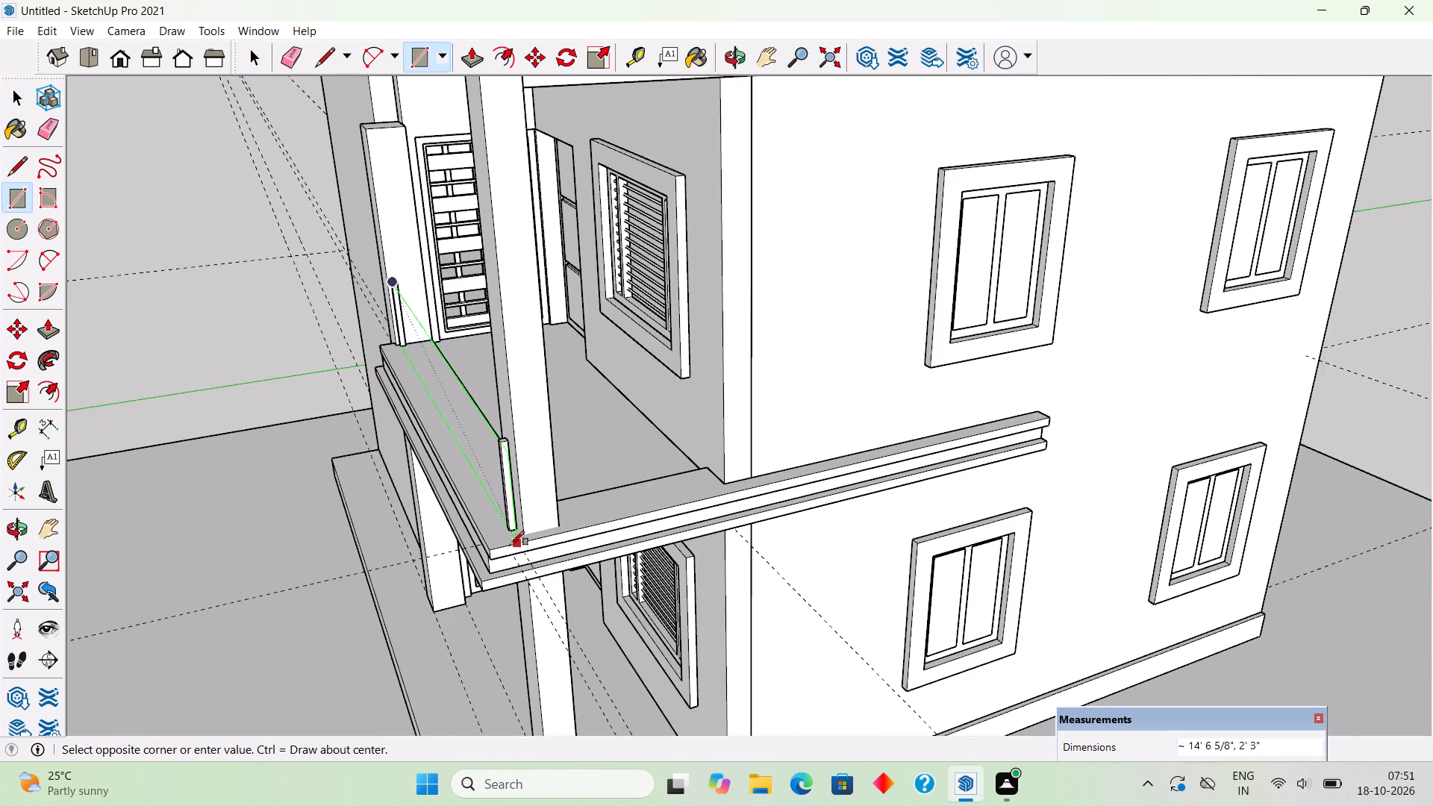
scroll(510, 546, "up", 10)
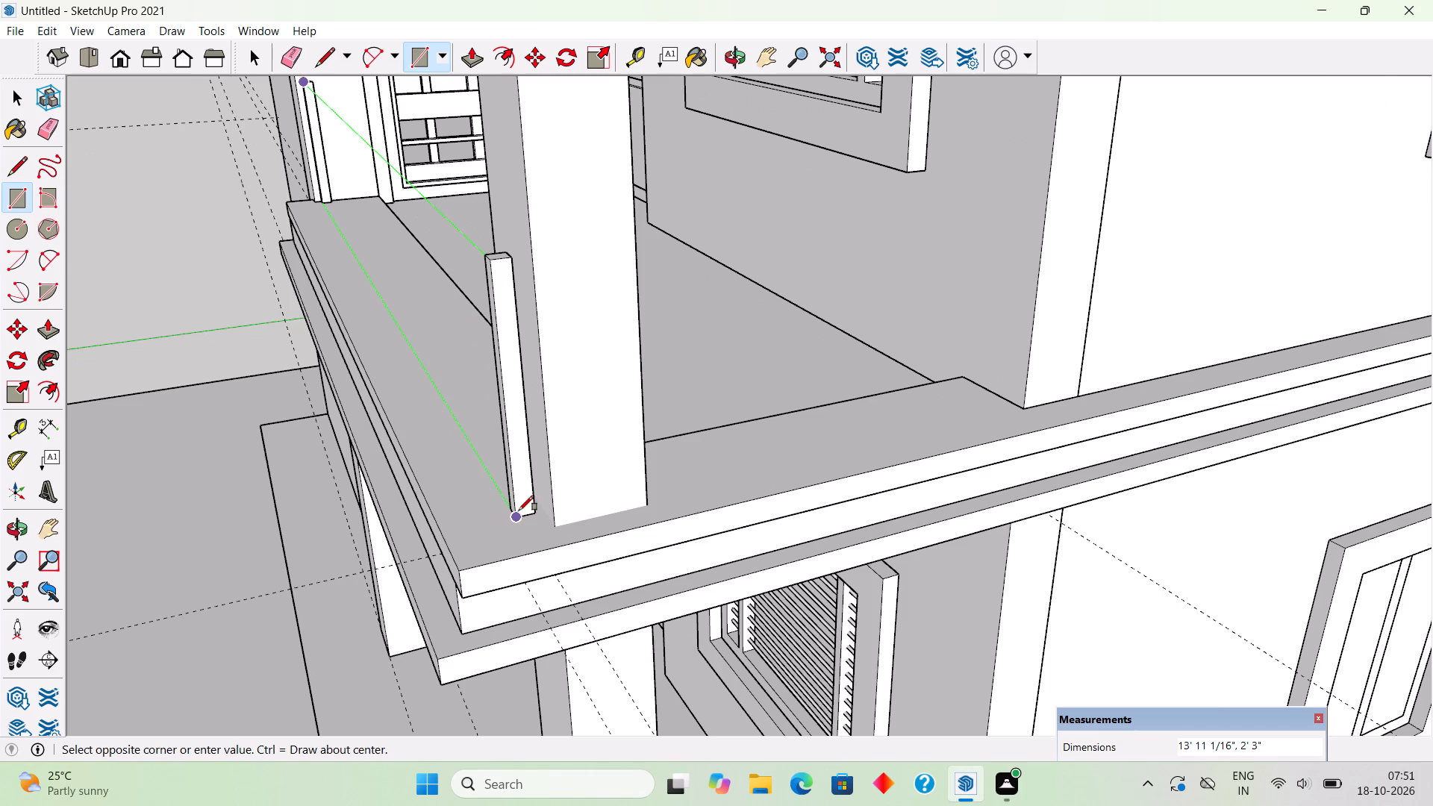
left_click(519, 510)
scroll(521, 507, "down", 2)
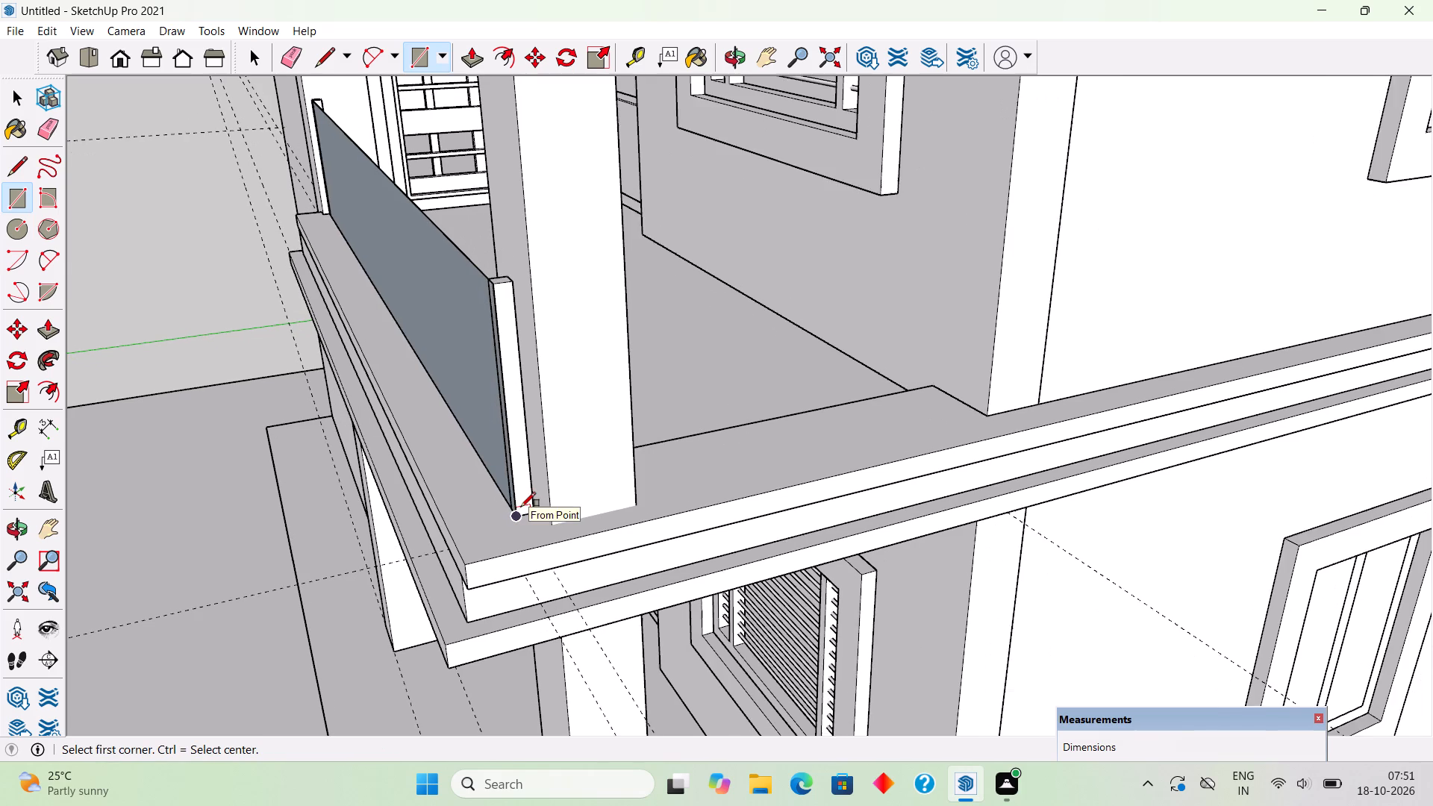
key("space")
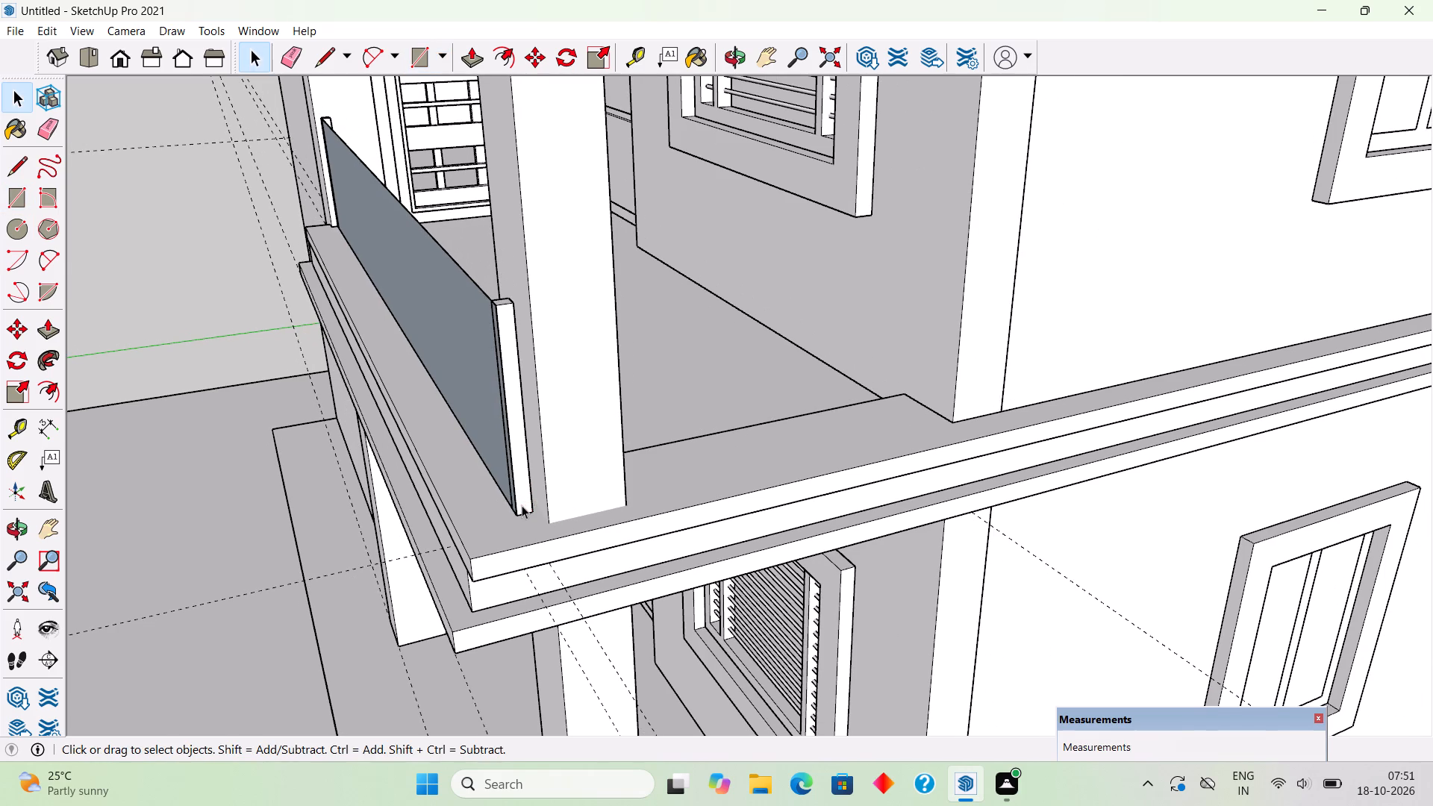
Make the railing panel's face and its edges a group, and clear the selection.
middle_click_drag(522, 504, 908, 557)
scroll(948, 563, "down", 3)
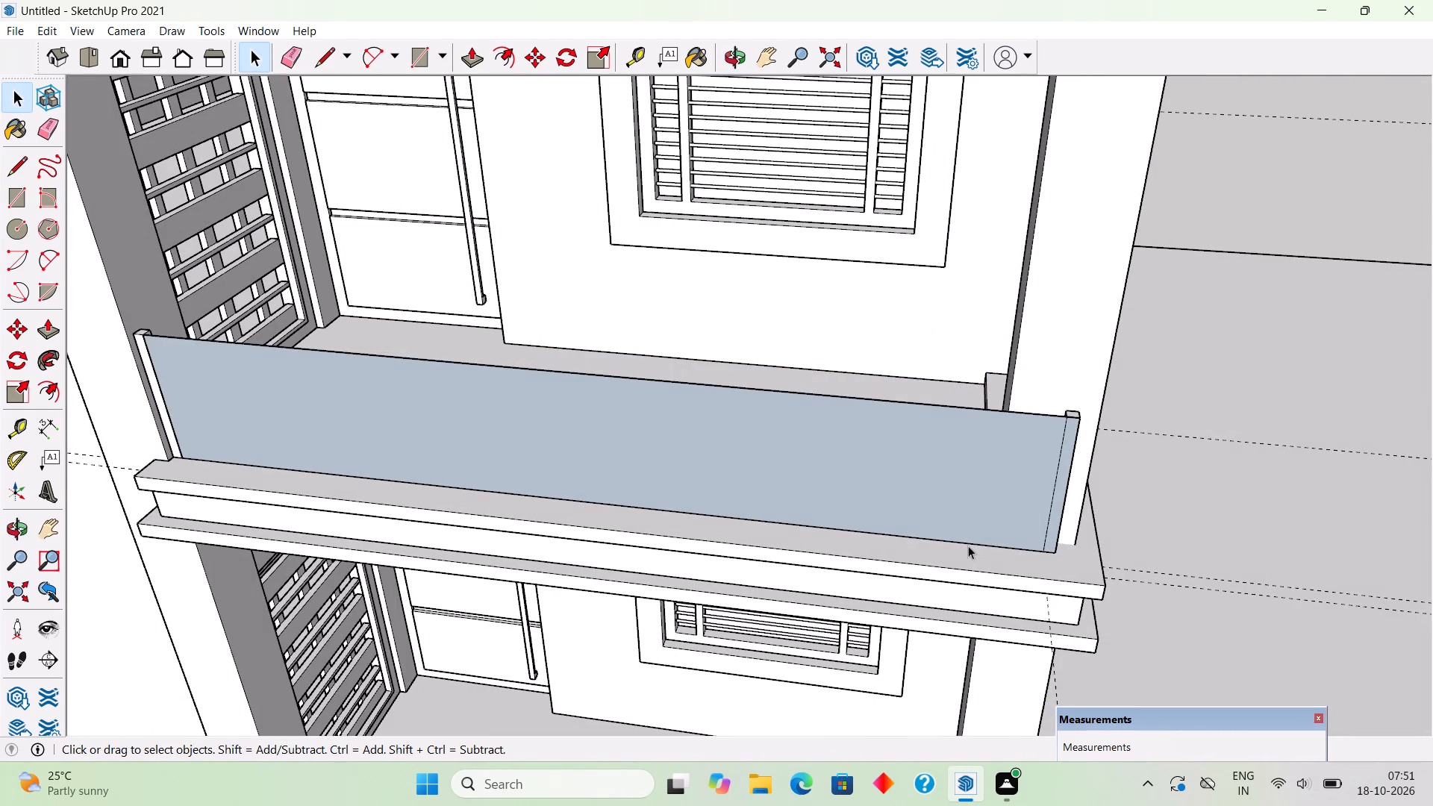
left_click(968, 546)
triple_click(968, 531)
right_click(968, 529)
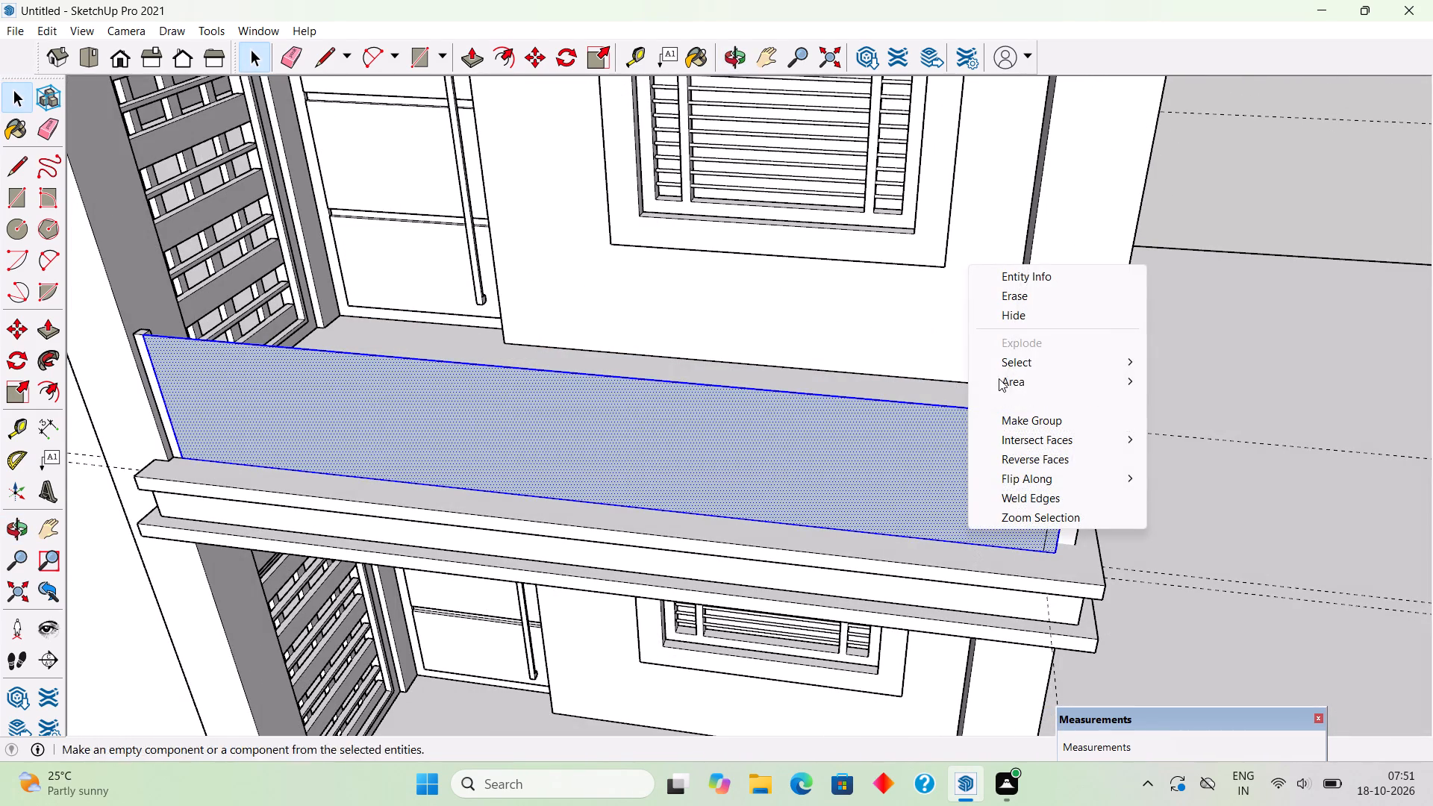
left_click(1020, 425)
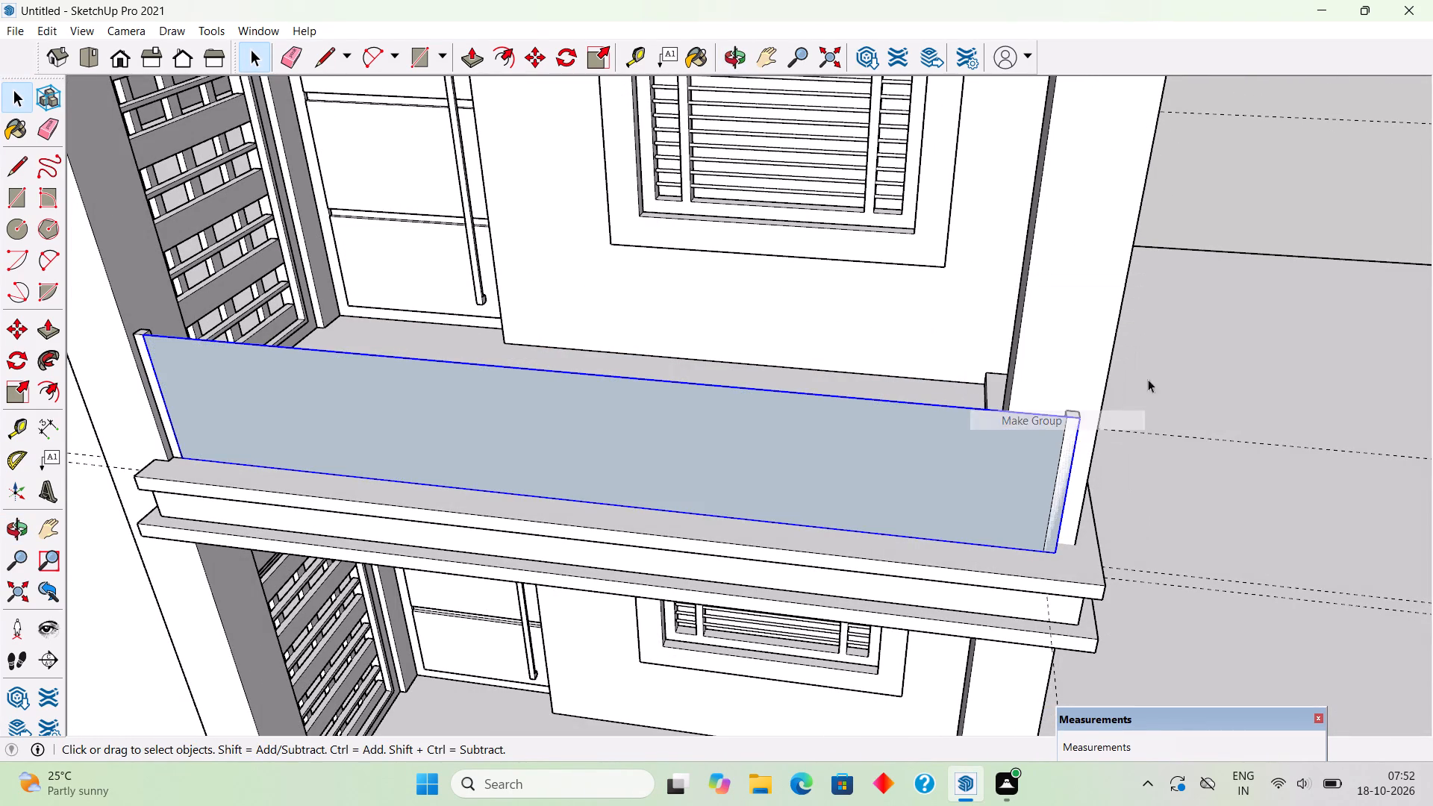
left_click(1183, 369)
Draw a 2" by 2" rectangle over the top of the railing post beside the front column.
scroll(108, 334, "up", 11)
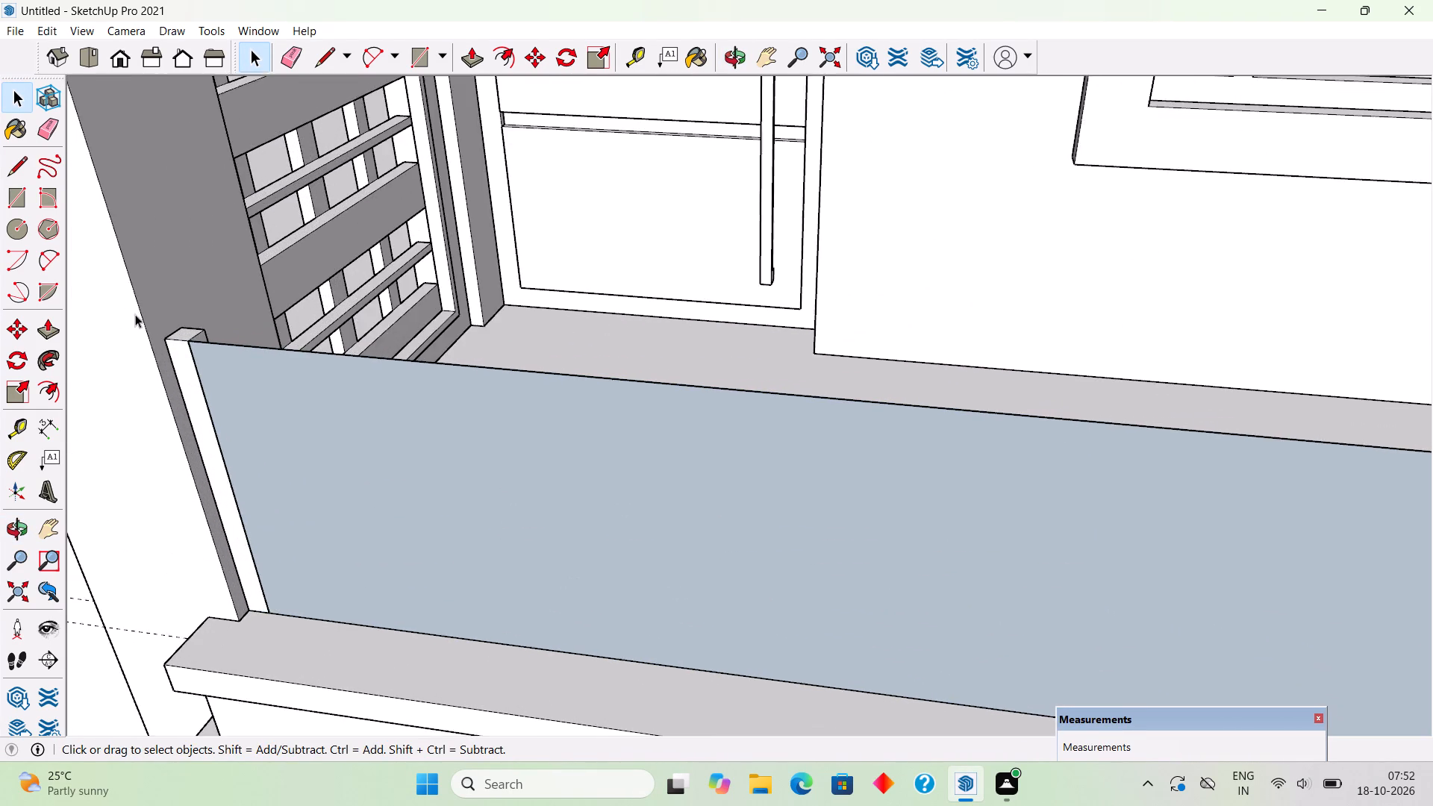
scroll(135, 314, "up", 12)
key("r")
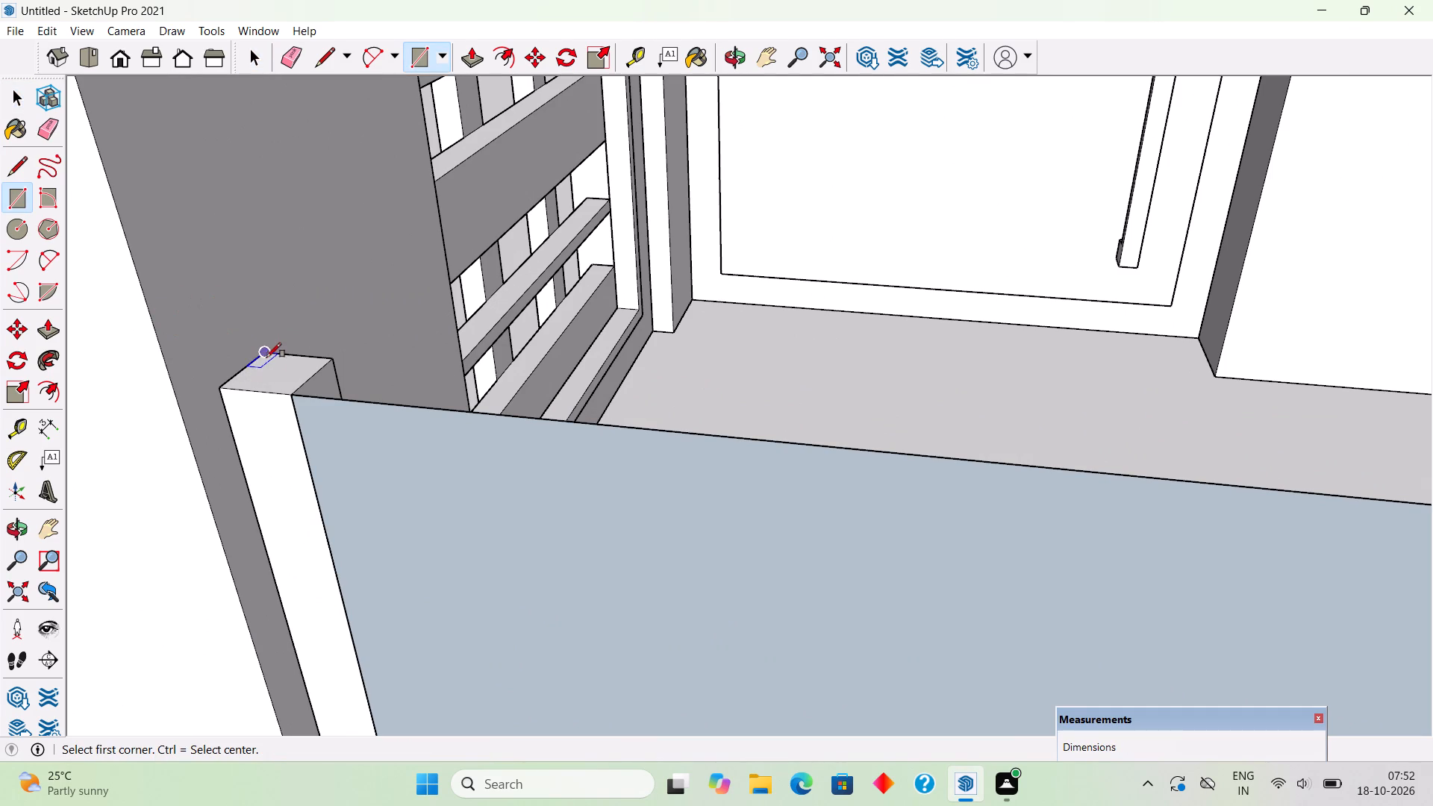
left_click(266, 353)
left_click(288, 397)
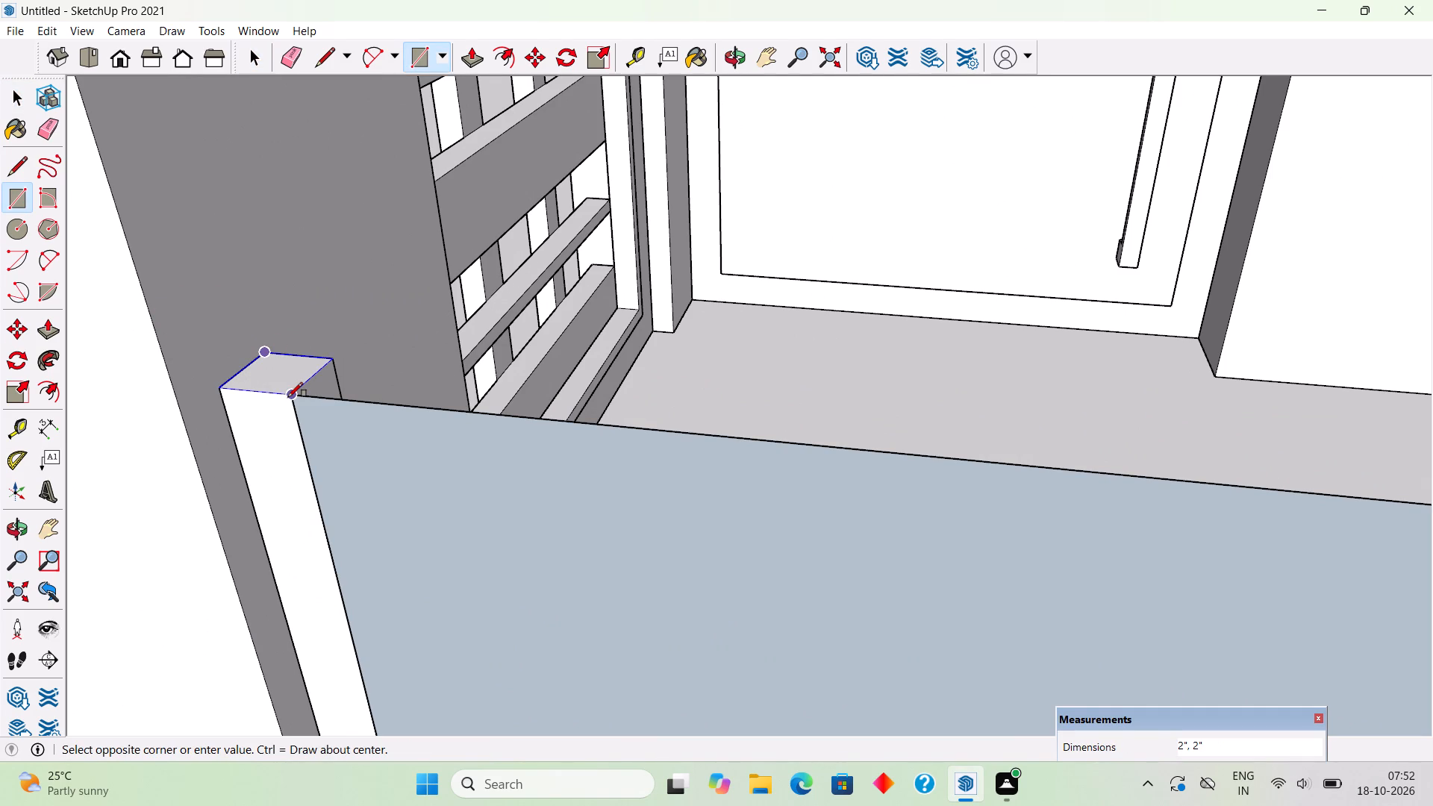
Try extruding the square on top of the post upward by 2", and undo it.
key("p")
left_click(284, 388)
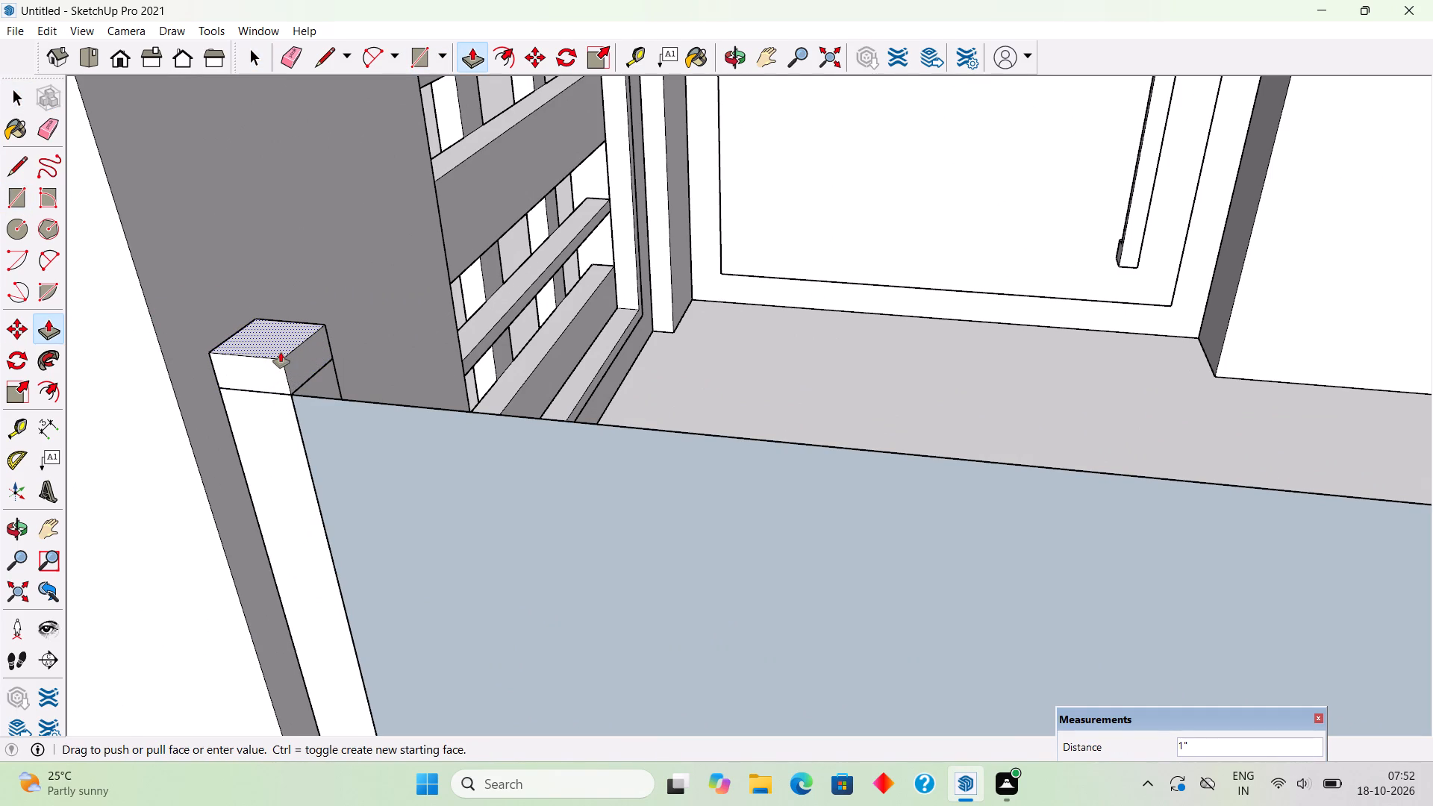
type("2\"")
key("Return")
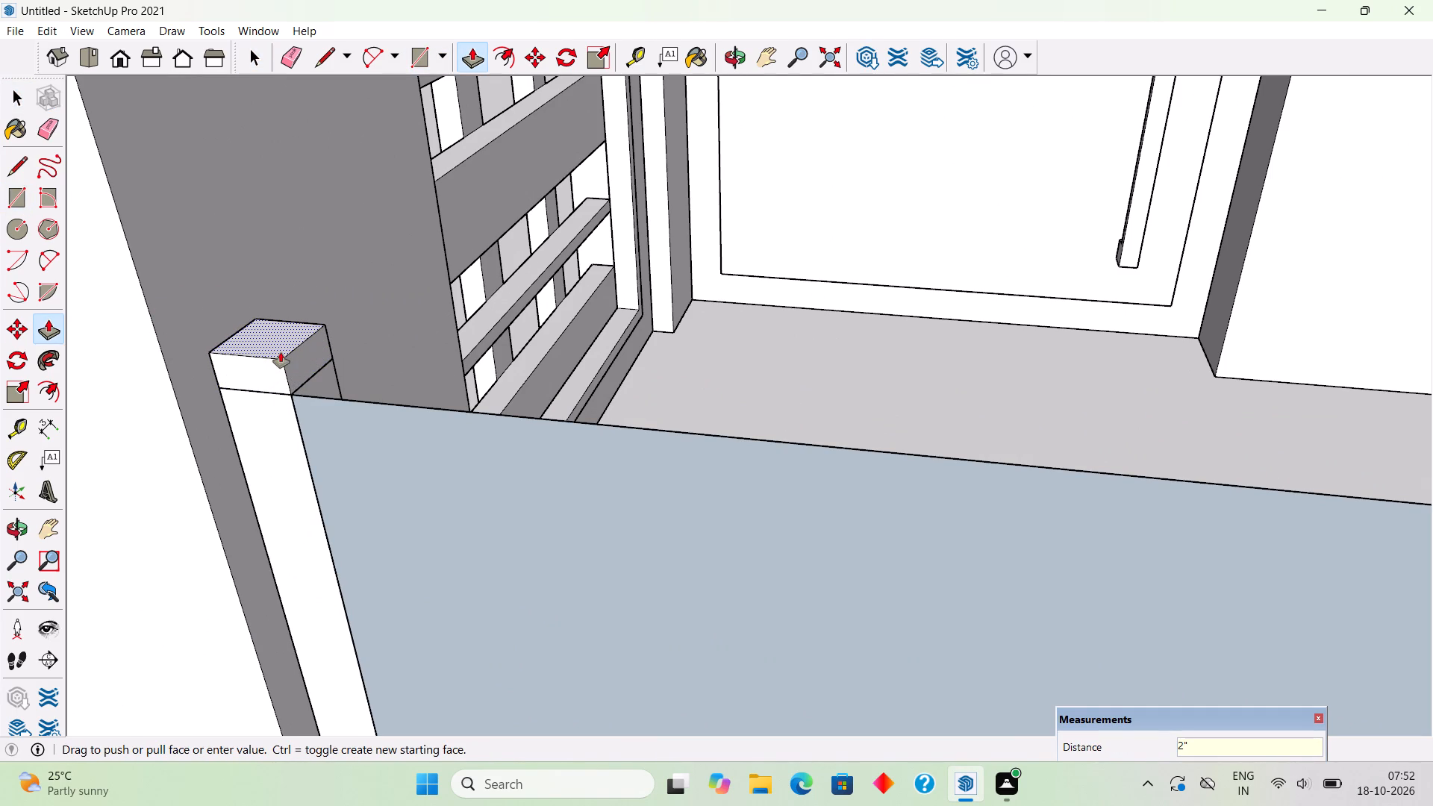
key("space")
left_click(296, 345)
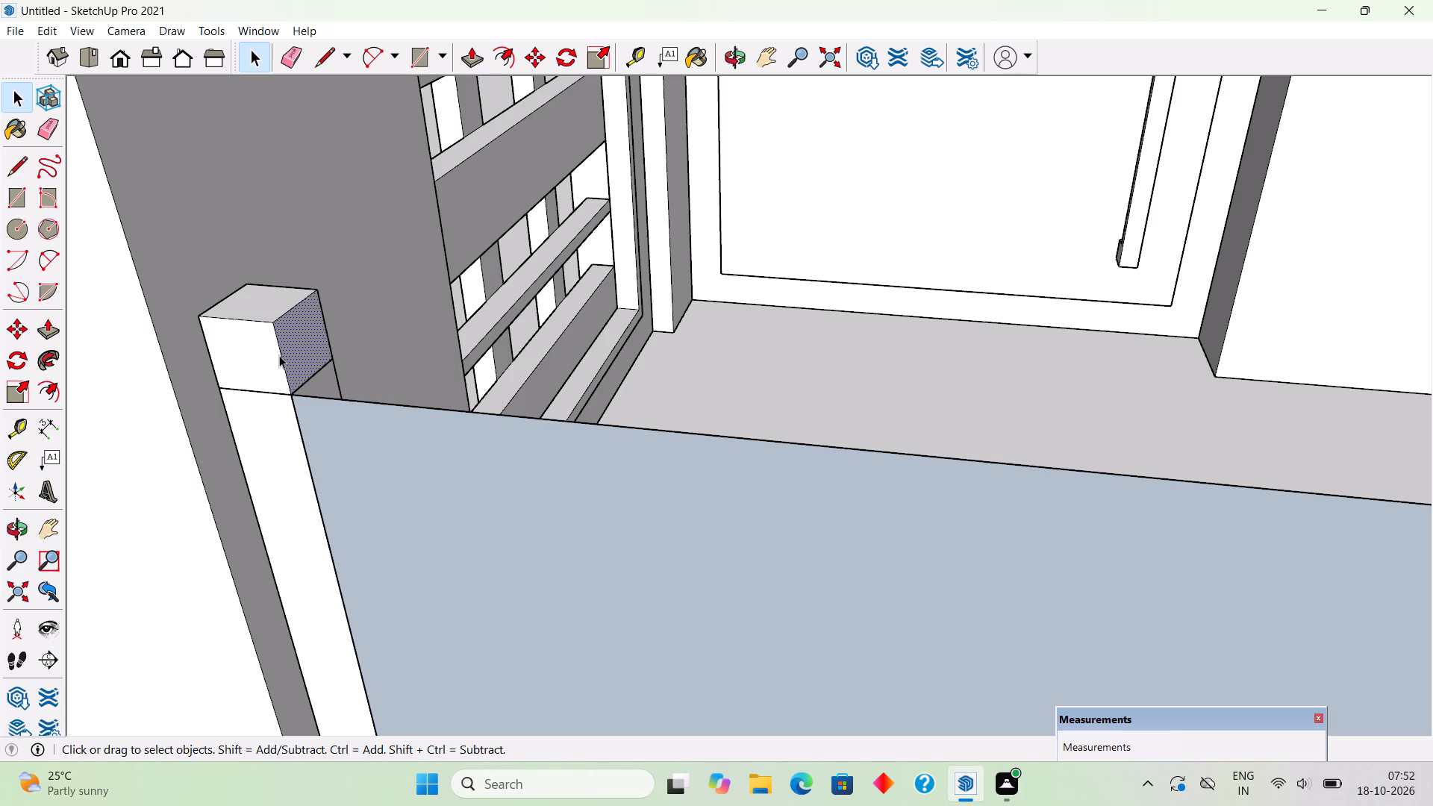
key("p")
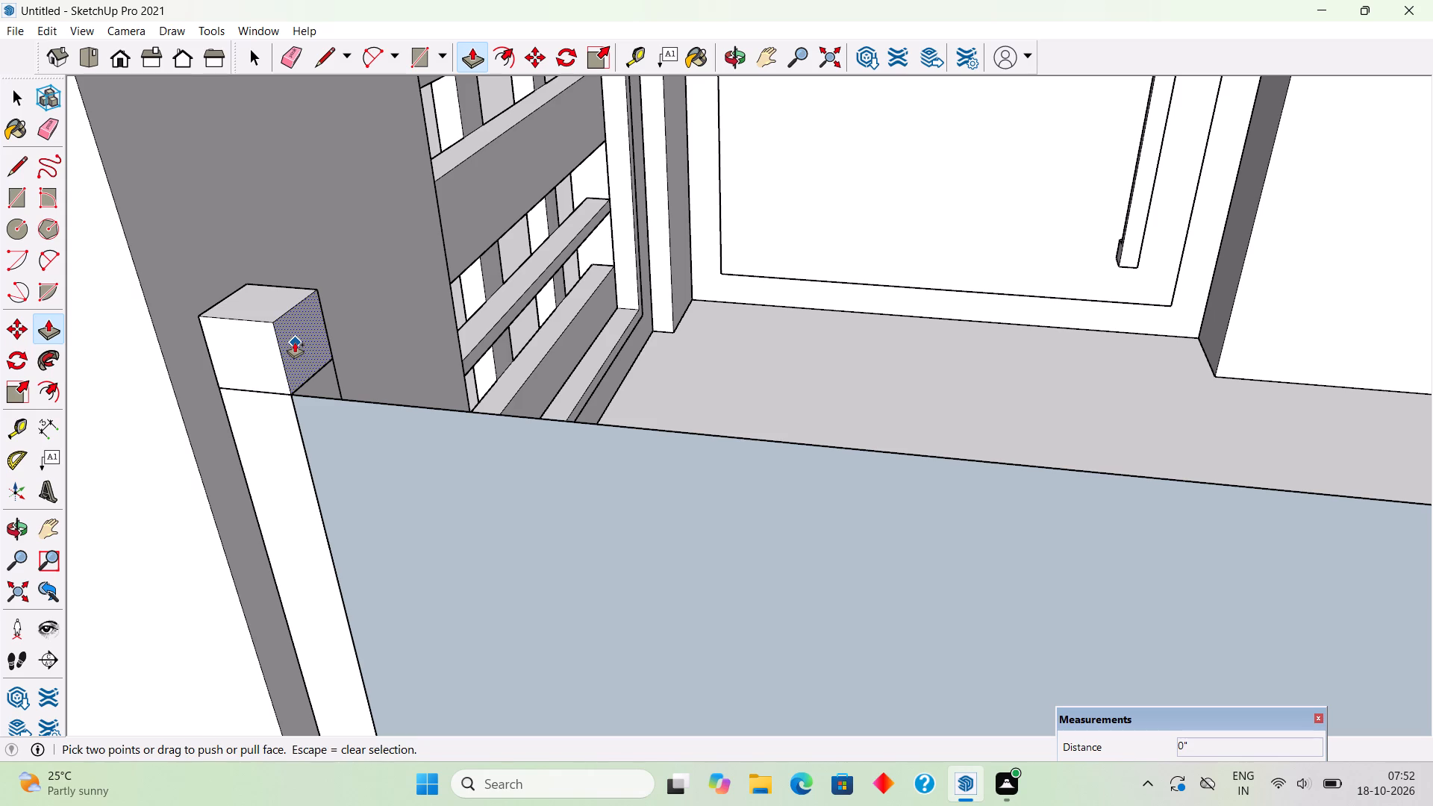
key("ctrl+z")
Extrude the square on top of the railing post upward by 1.5".
left_click(287, 372)
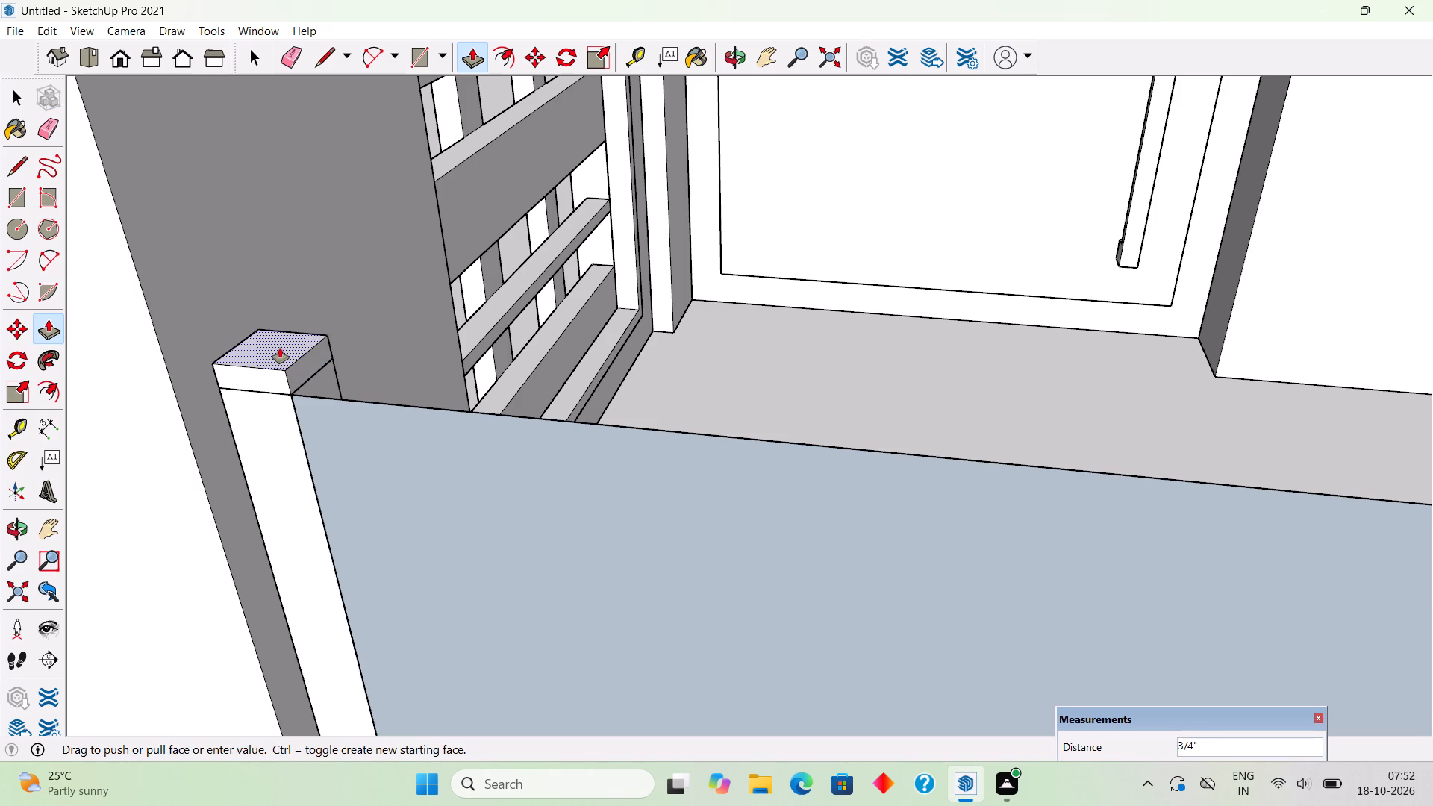
type("1.5\"")
key("Return")
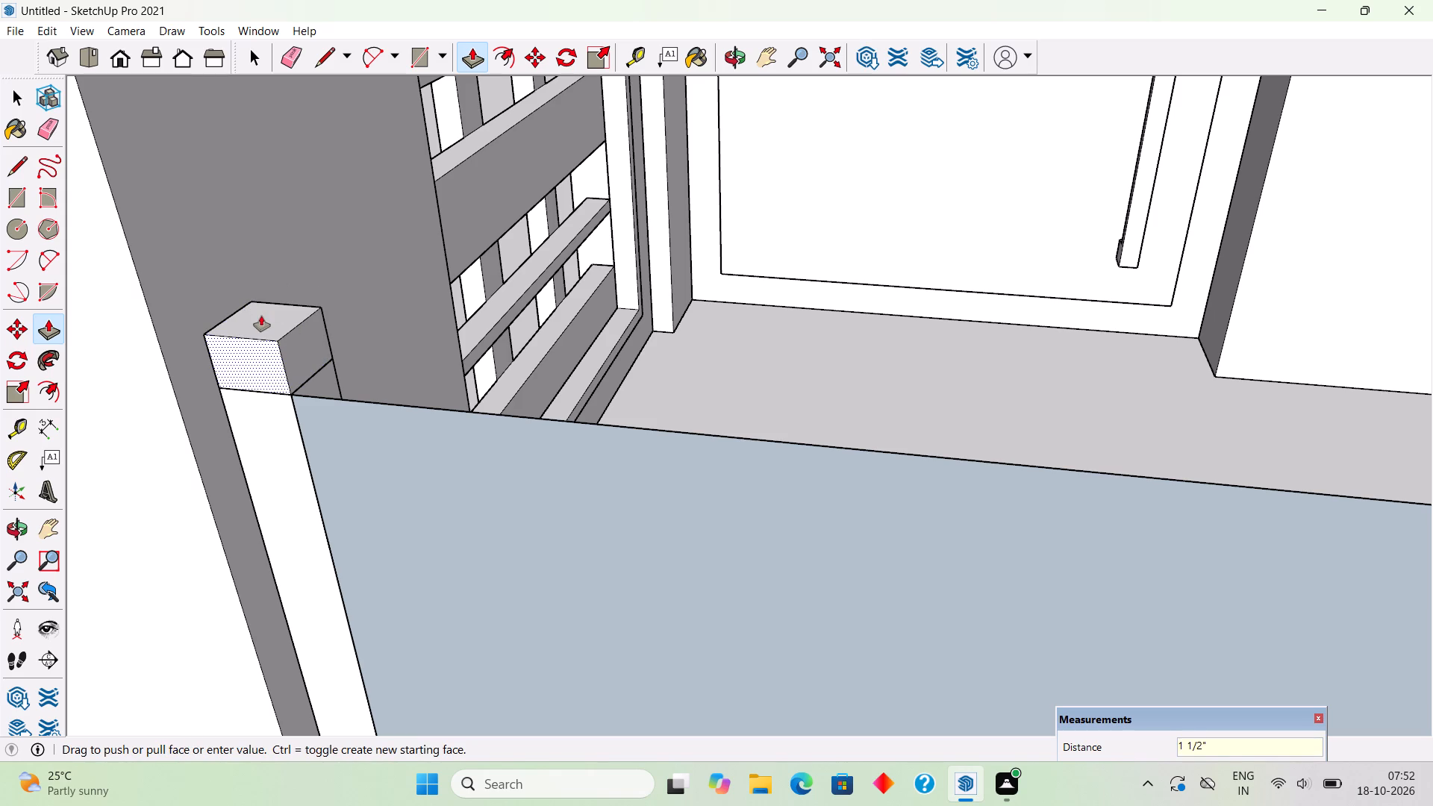
Extrude a further 2" section from the block's top as a new starting face, keeping the dividing edge.
left_click(263, 319)
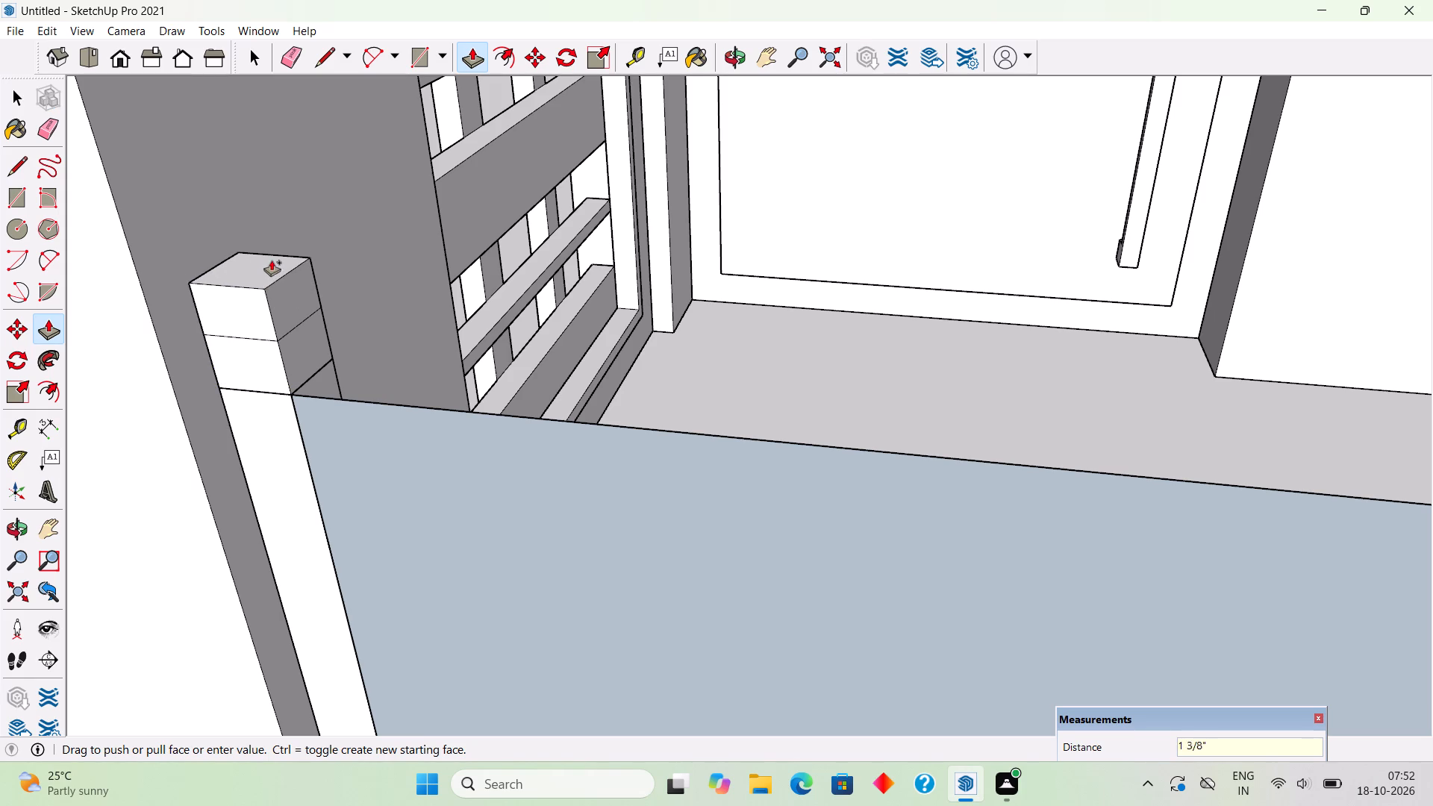
type("2\"")
key("Return")
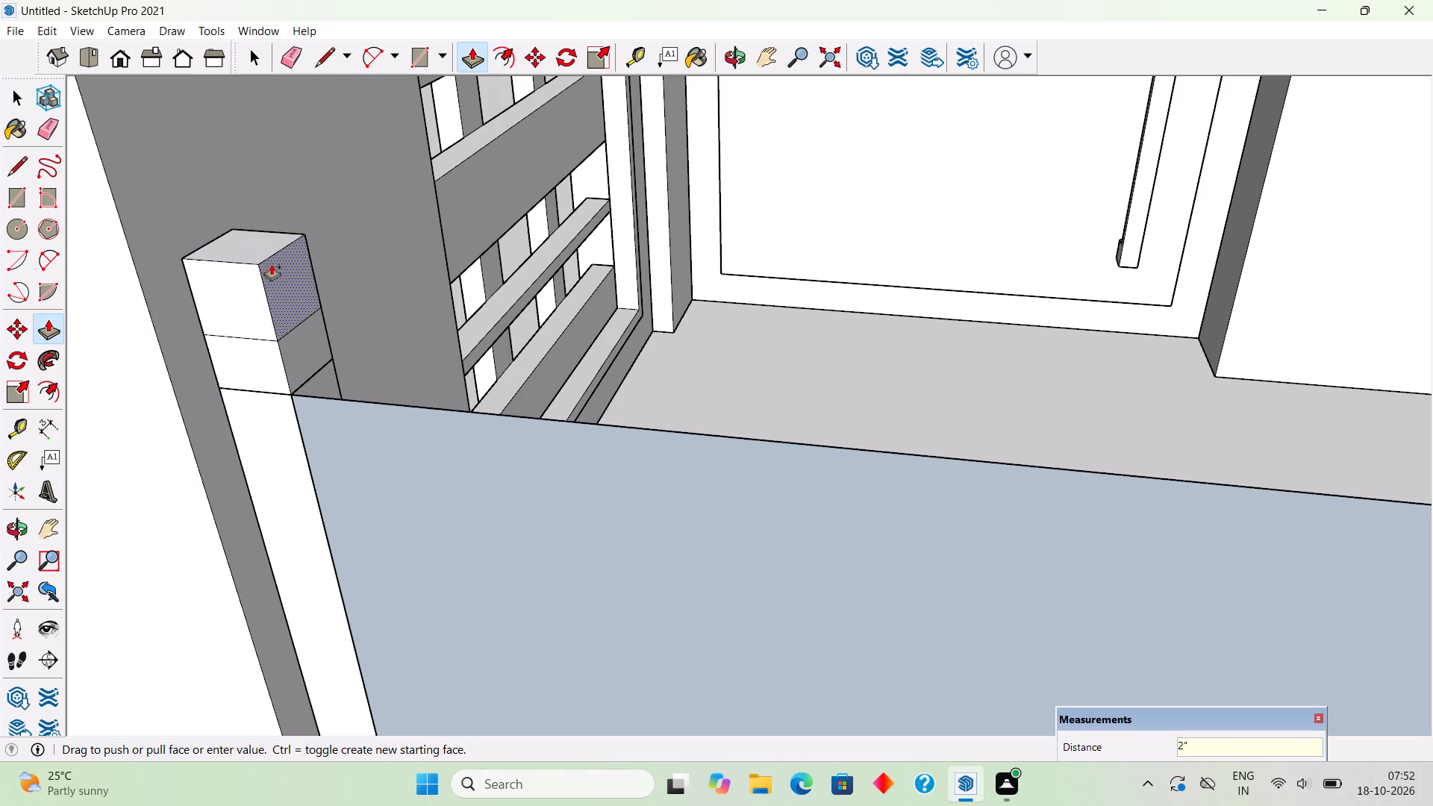
Extrude the block's inner side face along the balcony front to the far post, about 13' 11 1/16", as the top rail.
left_click(273, 267)
scroll(451, 300, "down", 14)
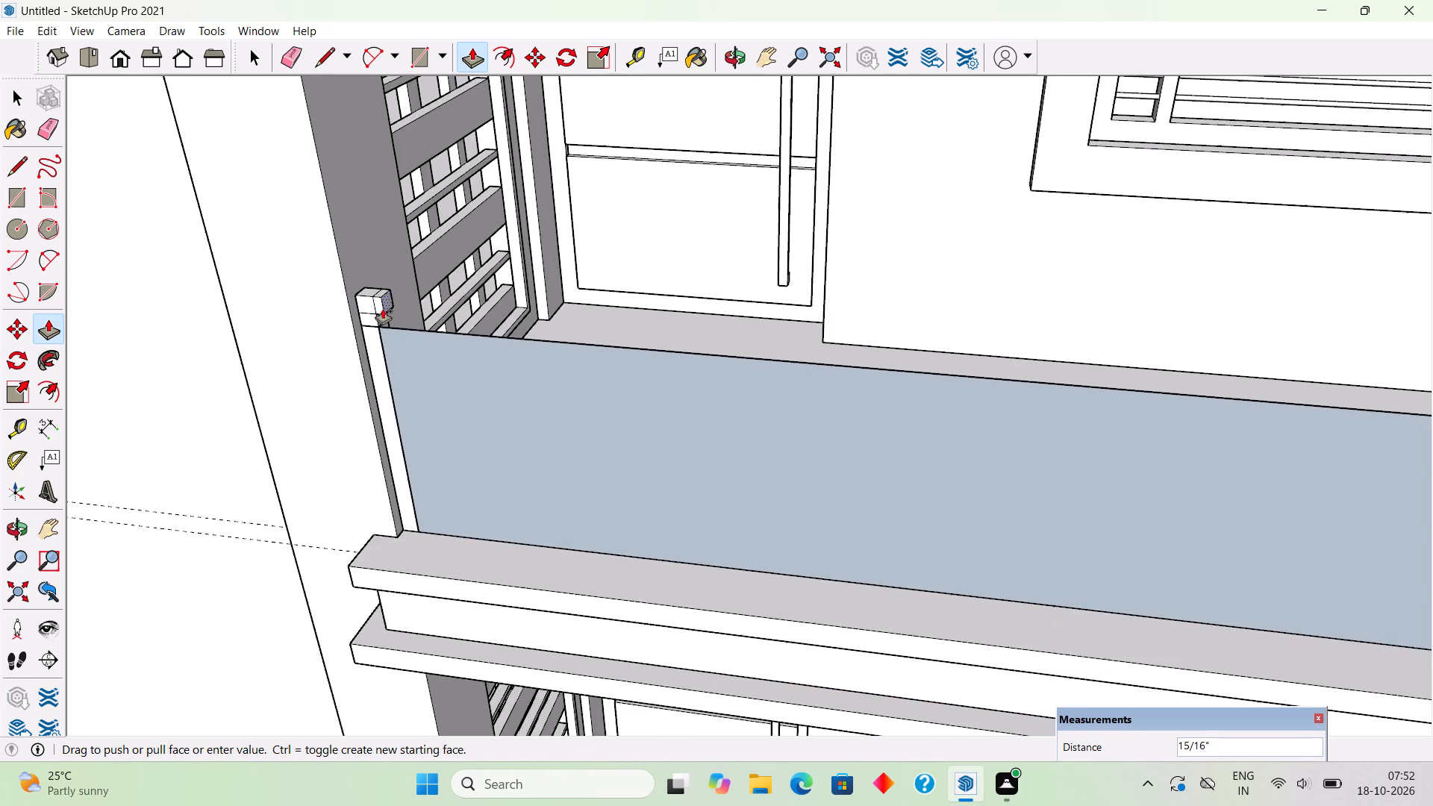
scroll(383, 309, "down", 9)
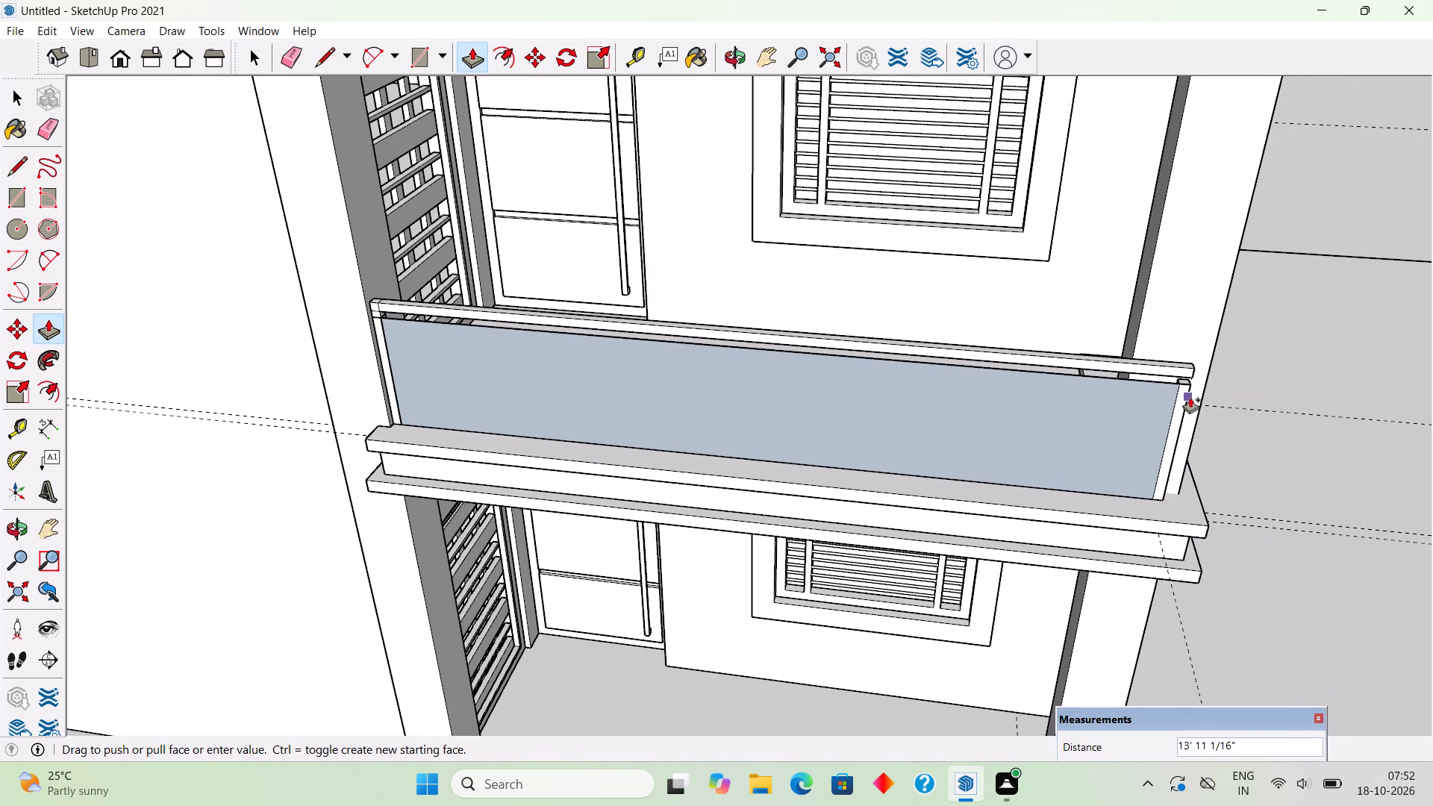
left_click(1190, 398)
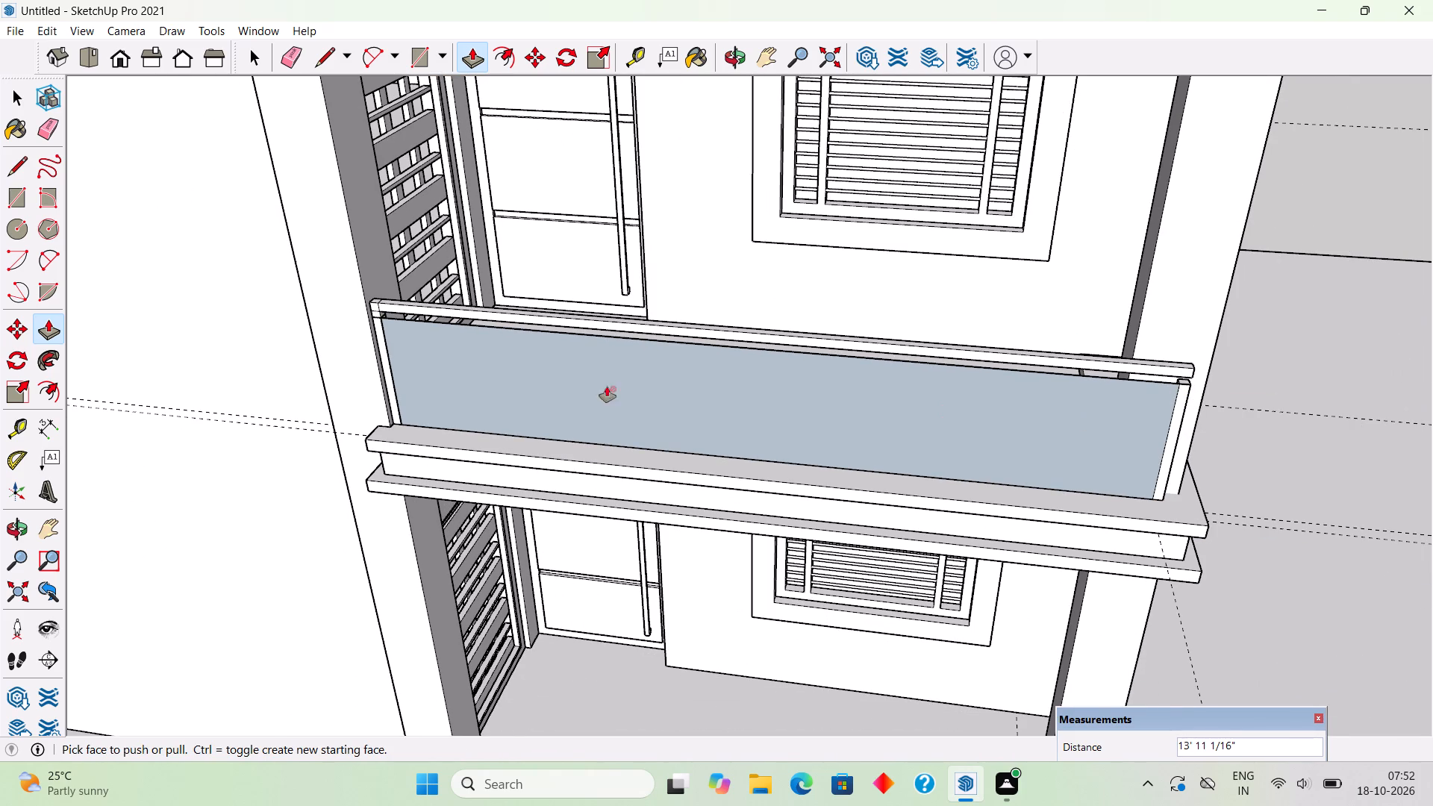
Extrude the end block's front face outward by 1" and repeat the same extrusion on the top rail's front face.
scroll(370, 289, "up", 13)
left_click(393, 319)
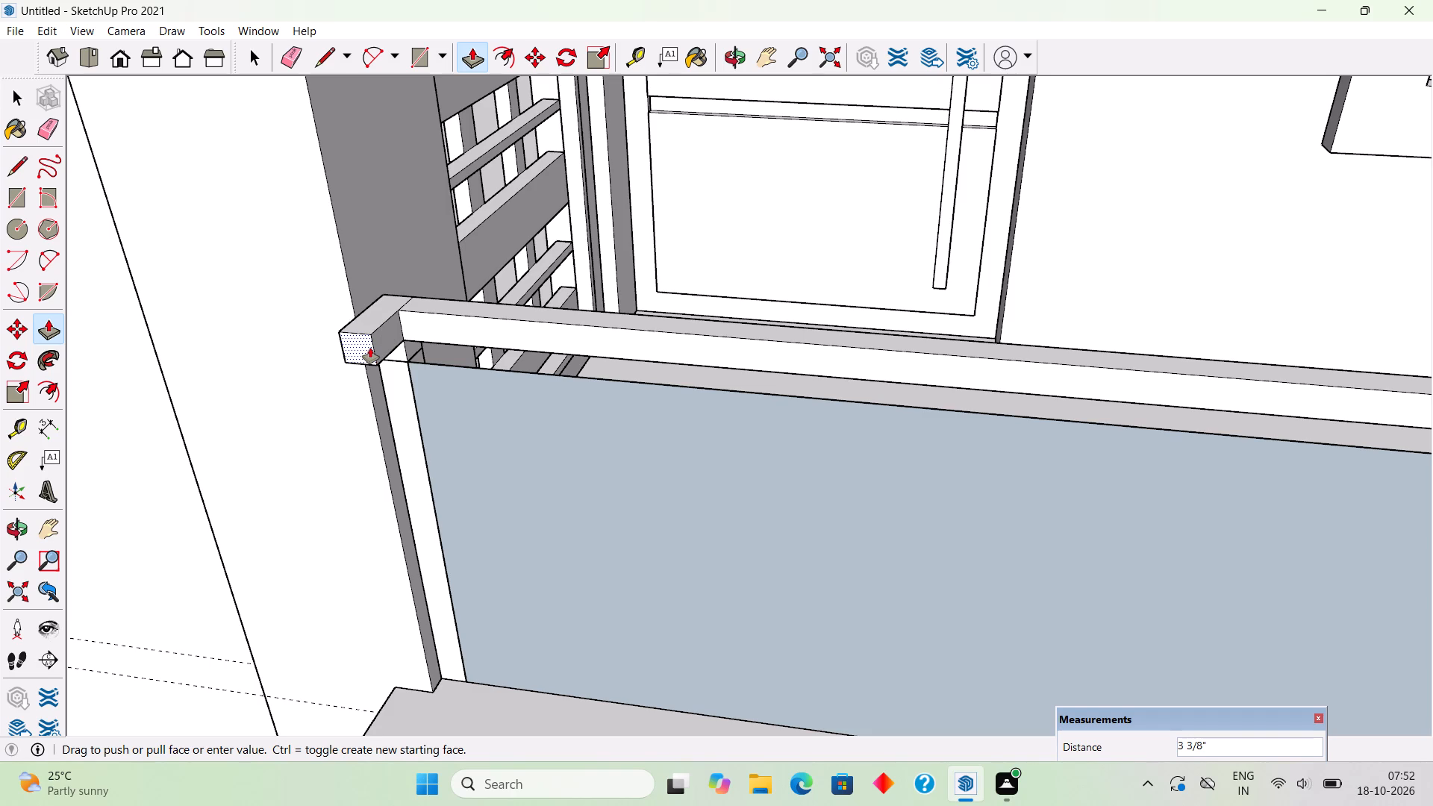
type("1\"")
key("Return")
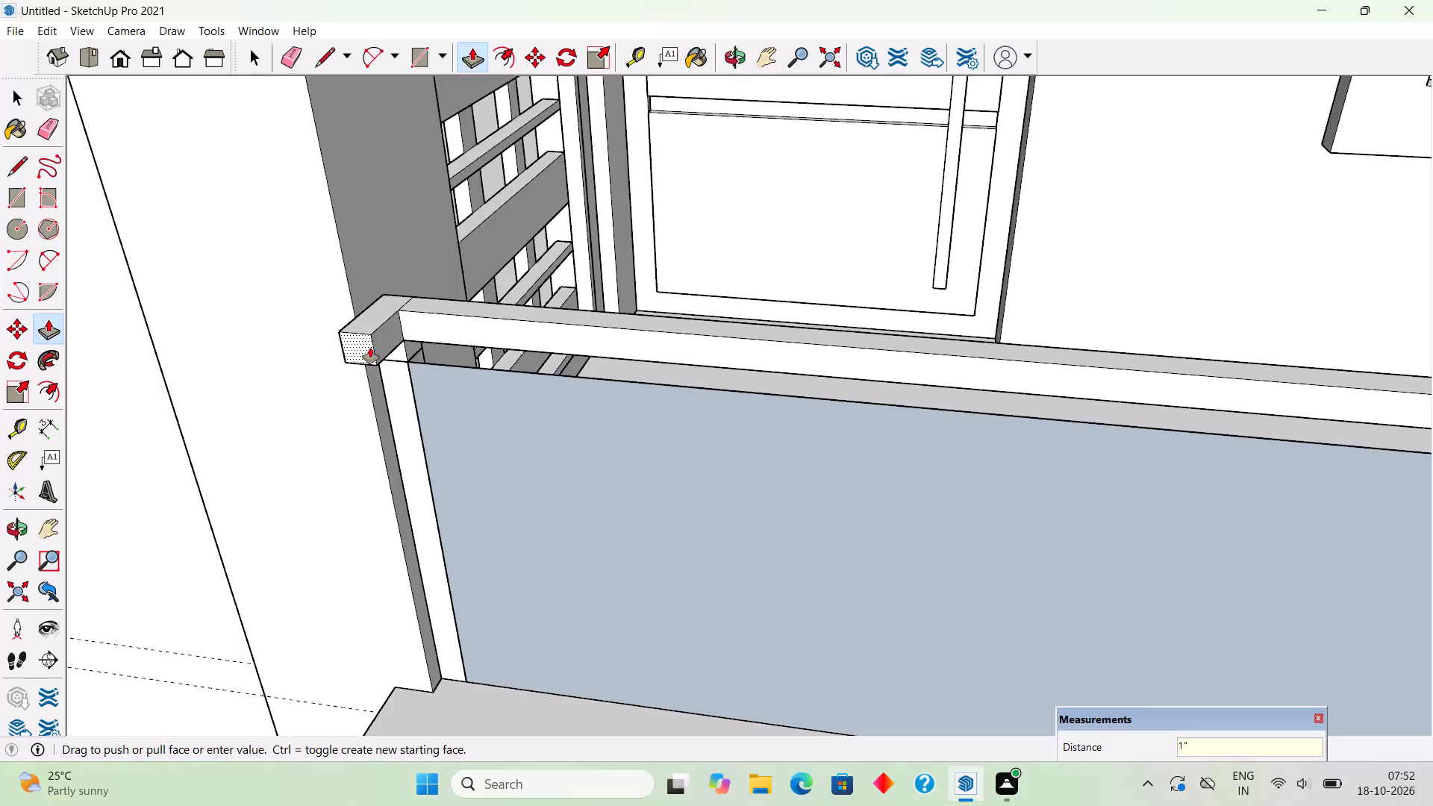
double_click(472, 327)
Extrude the top rail's end face at the balcony's outer corner by 1".
scroll(472, 327, "down", 18)
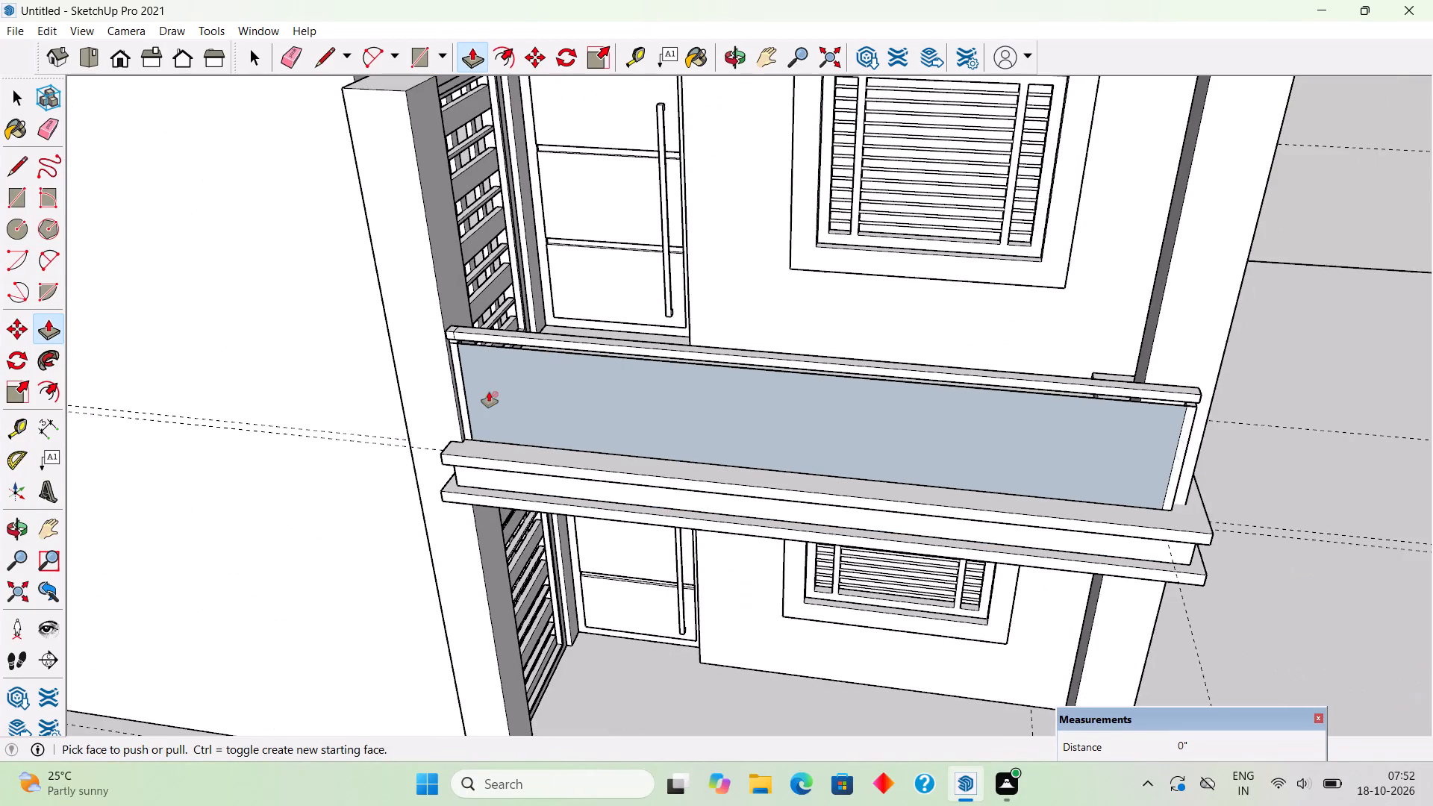
scroll(1074, 385, "up", 8)
middle_click_drag(1043, 433, 790, 360)
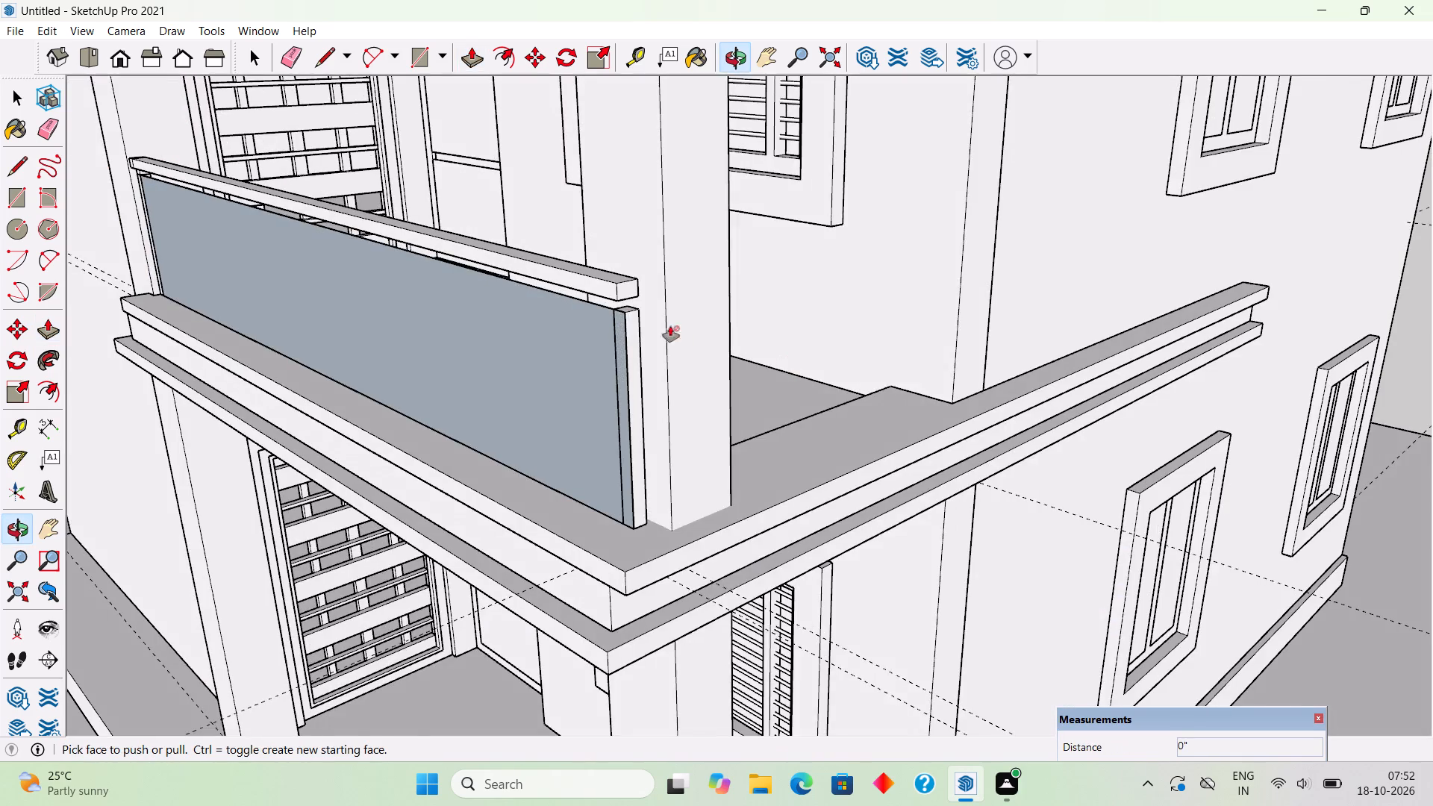
scroll(617, 293, "up", 4)
left_click(620, 283)
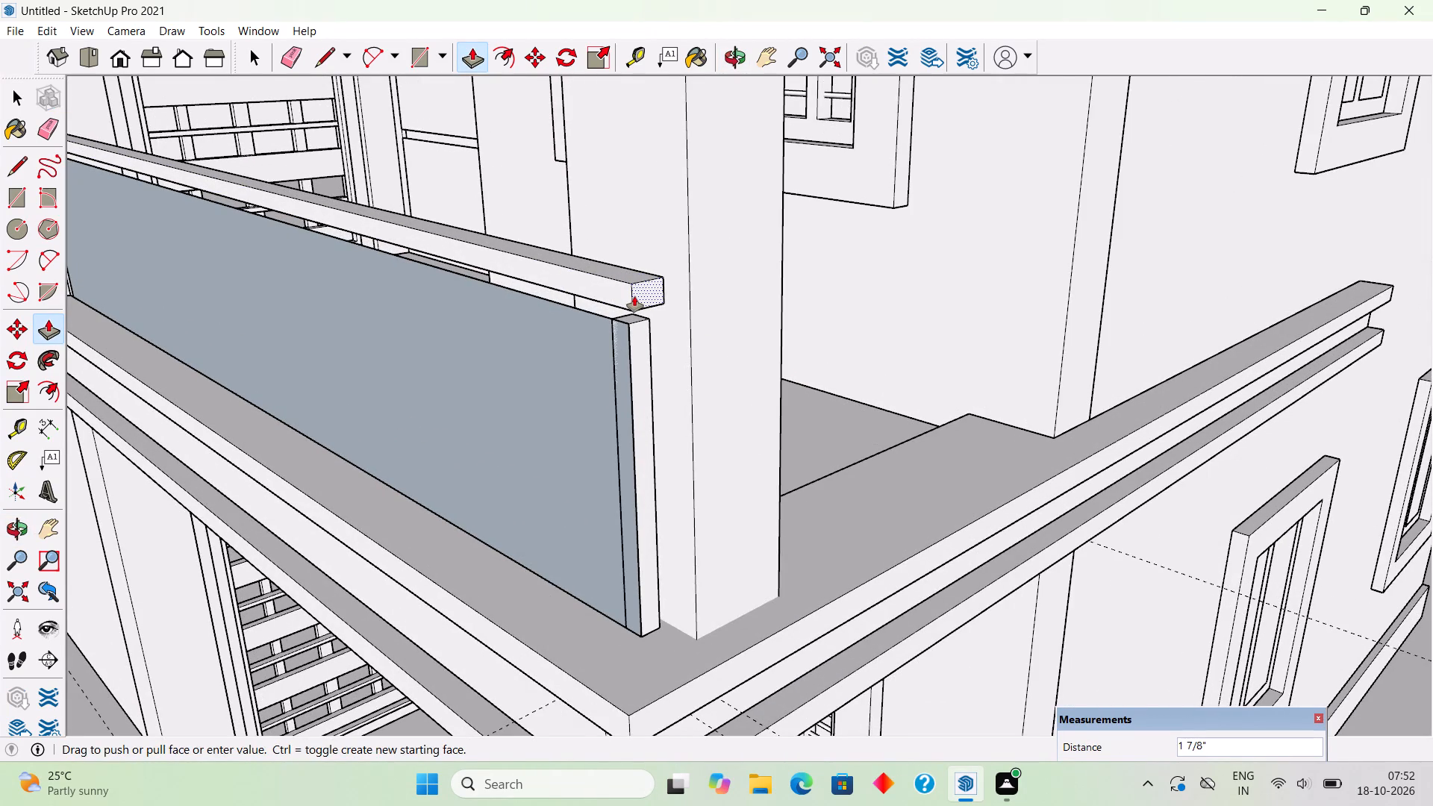
key("1")
key("shift+quotedbl")
key("Return")
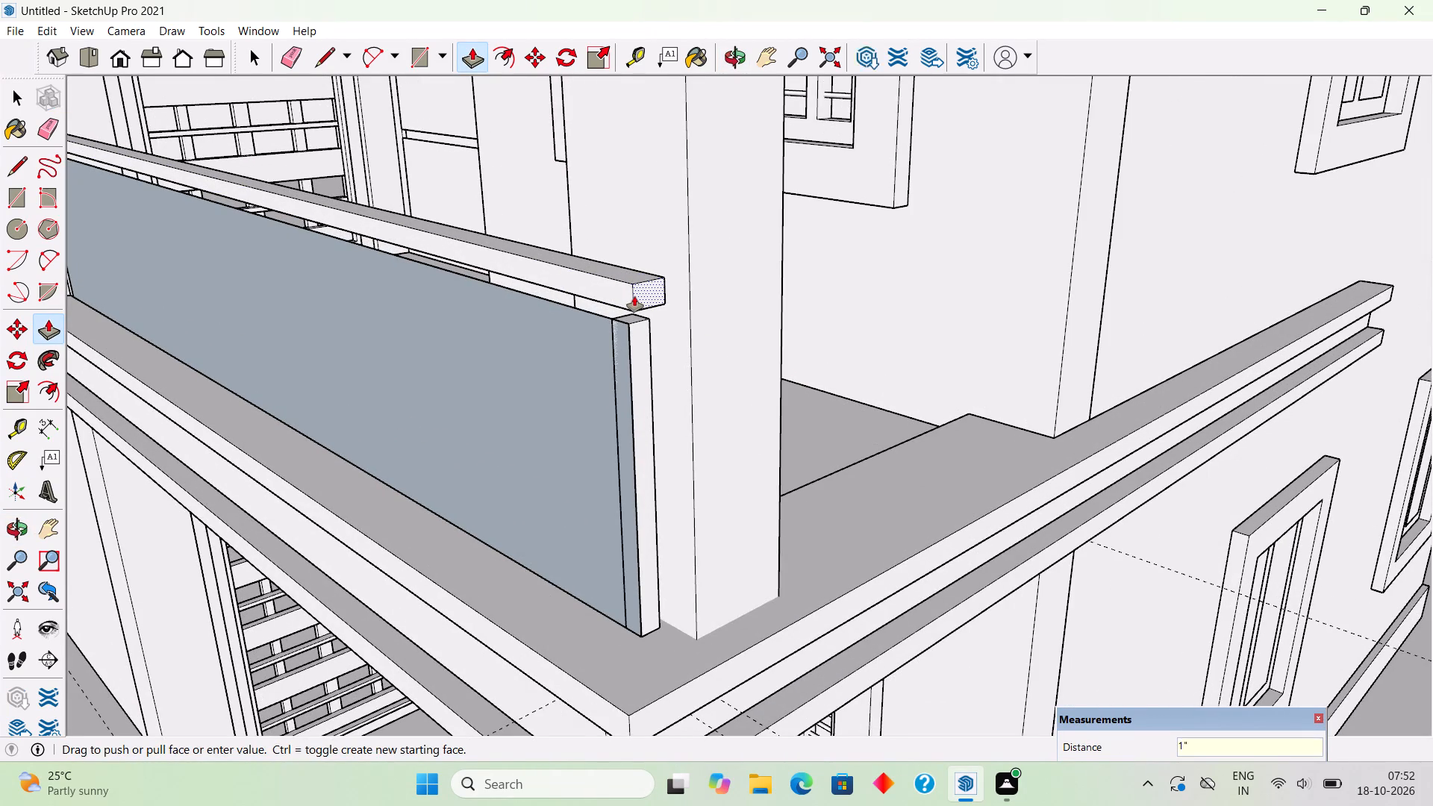
Place a guide 2" from the rail's end edge on its inner side face and draw a vertical dividing line along it.
scroll(664, 254, "up", 5)
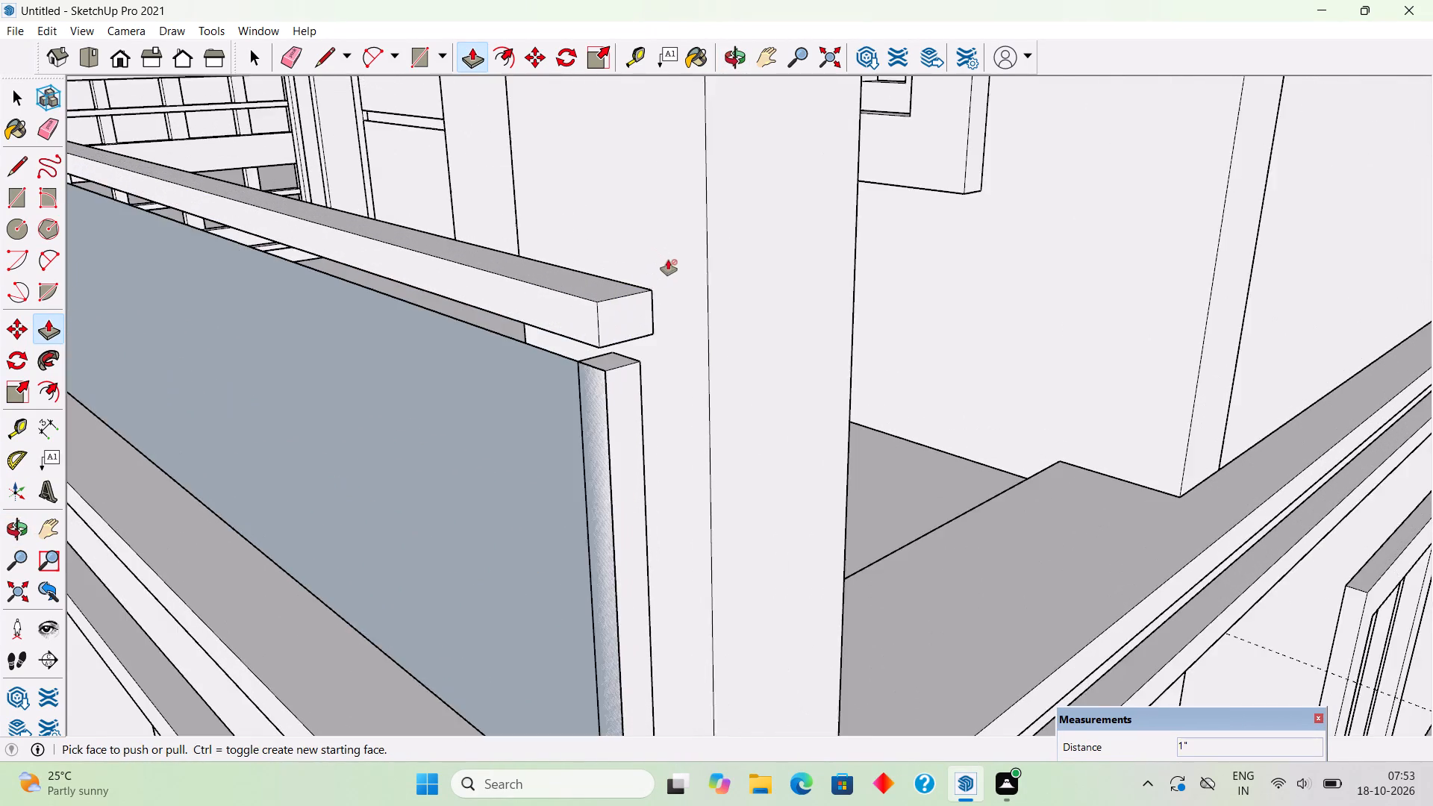
scroll(668, 260, "up", 3)
middle_click_drag(596, 305, 237, 284)
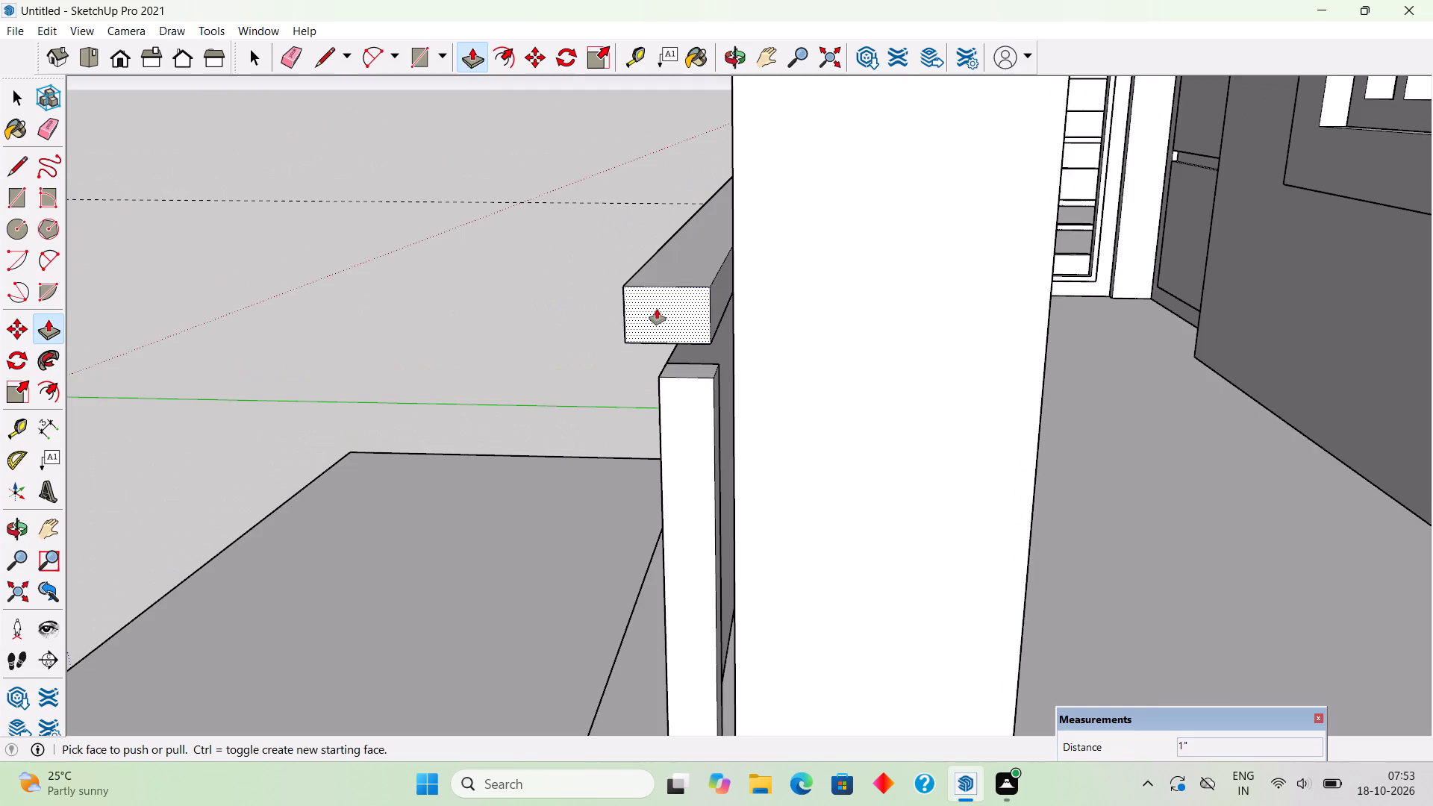
scroll(658, 309, "up", 5)
scroll(753, 284, "up", 8)
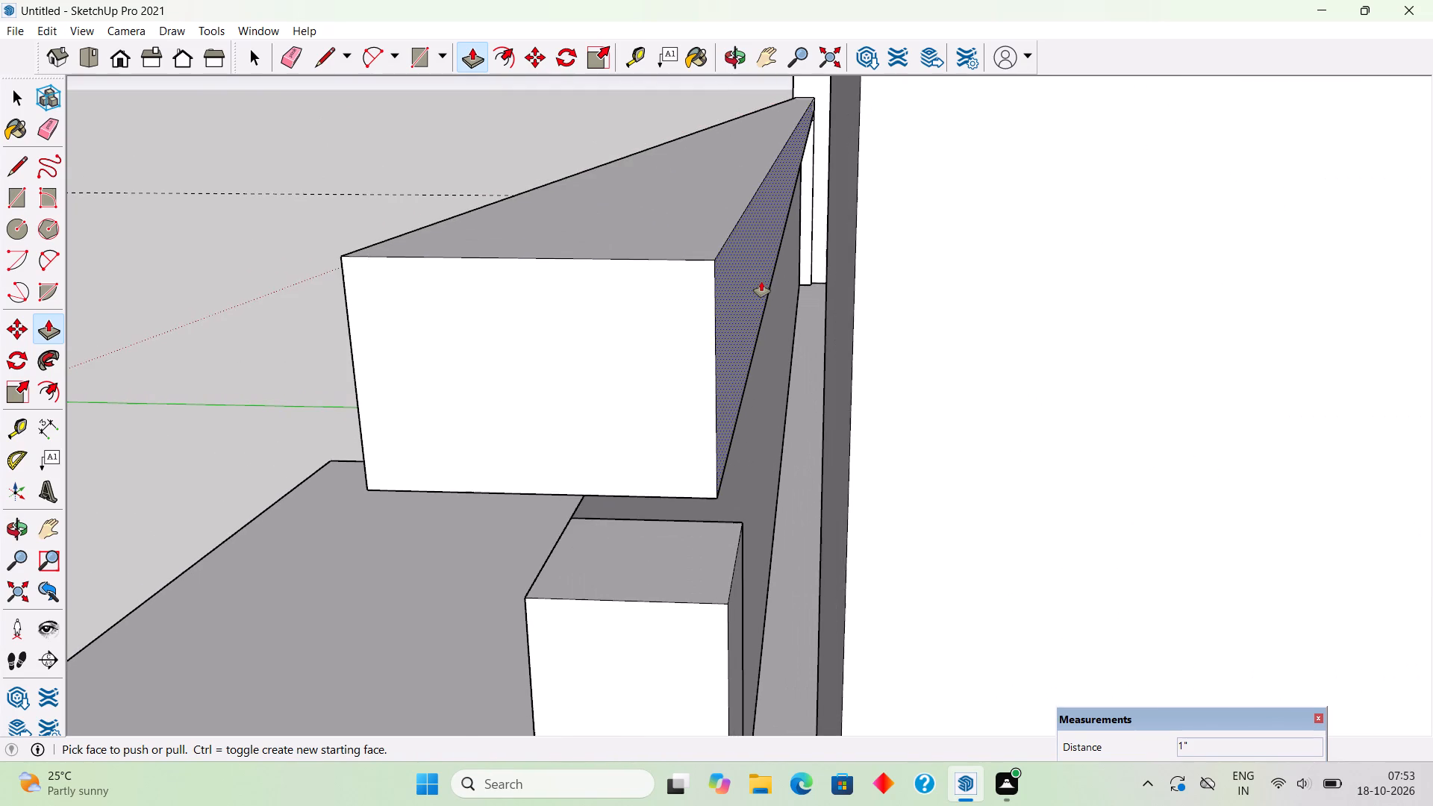
key("space")
type("t")
left_click(692, 378)
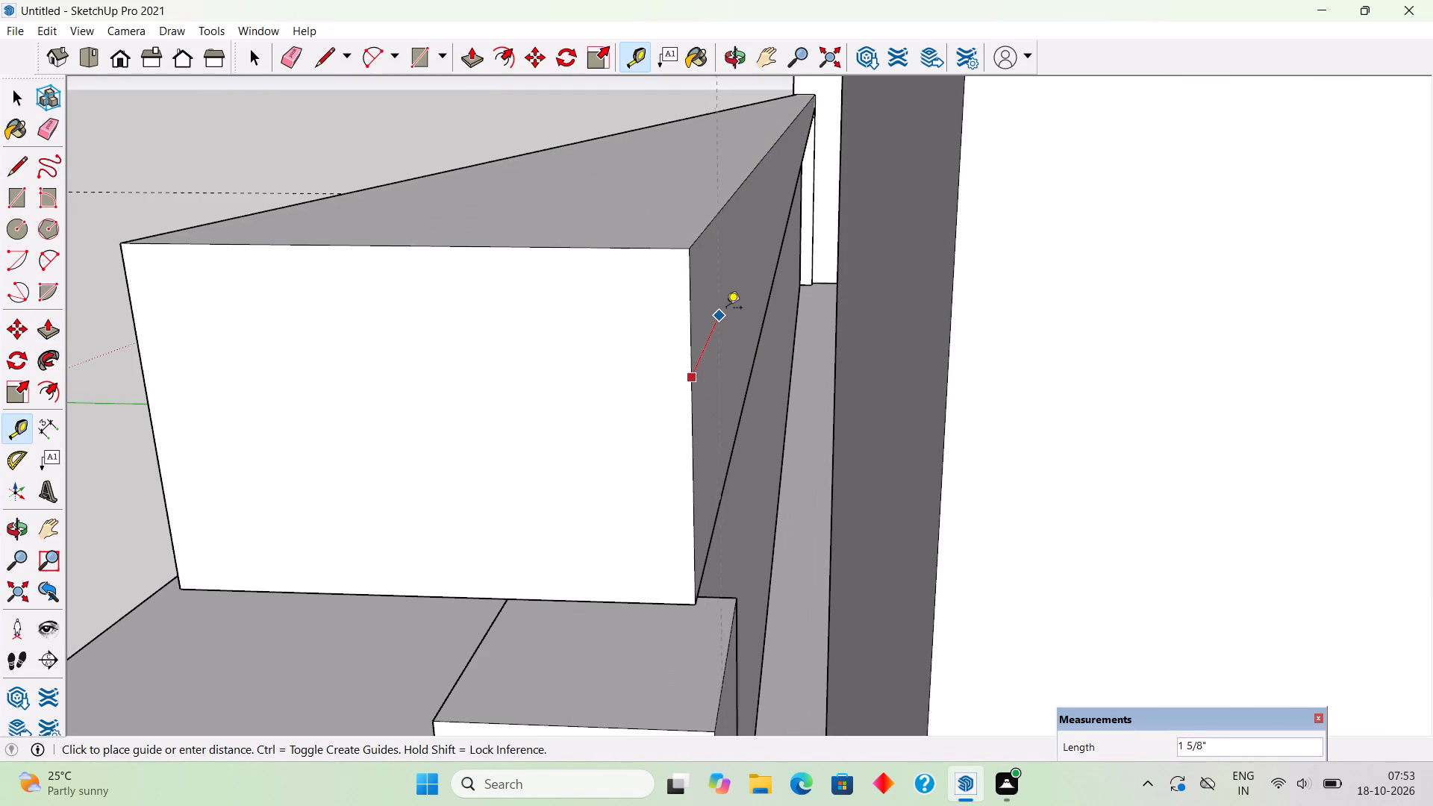
type("2\"")
key("Return")
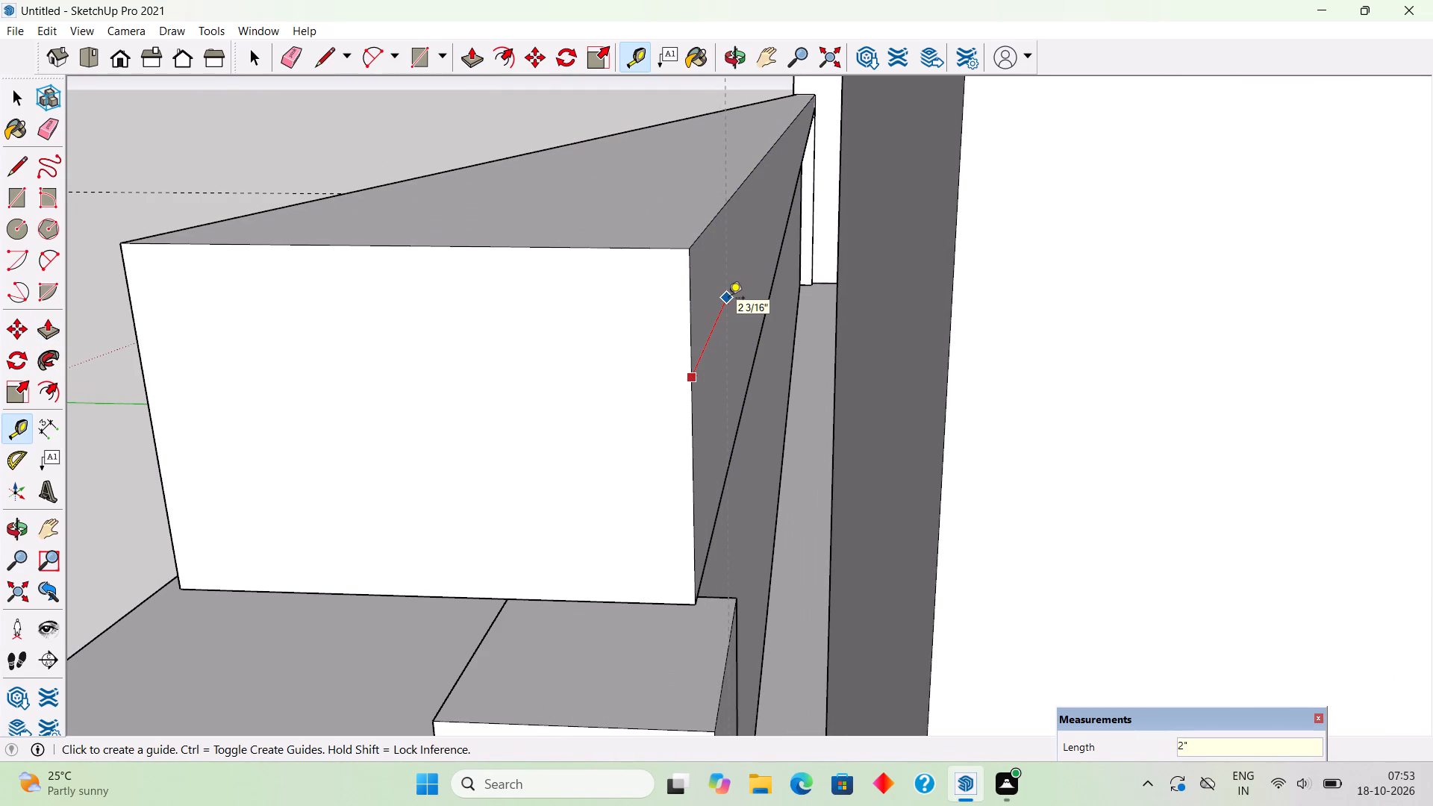
key("l")
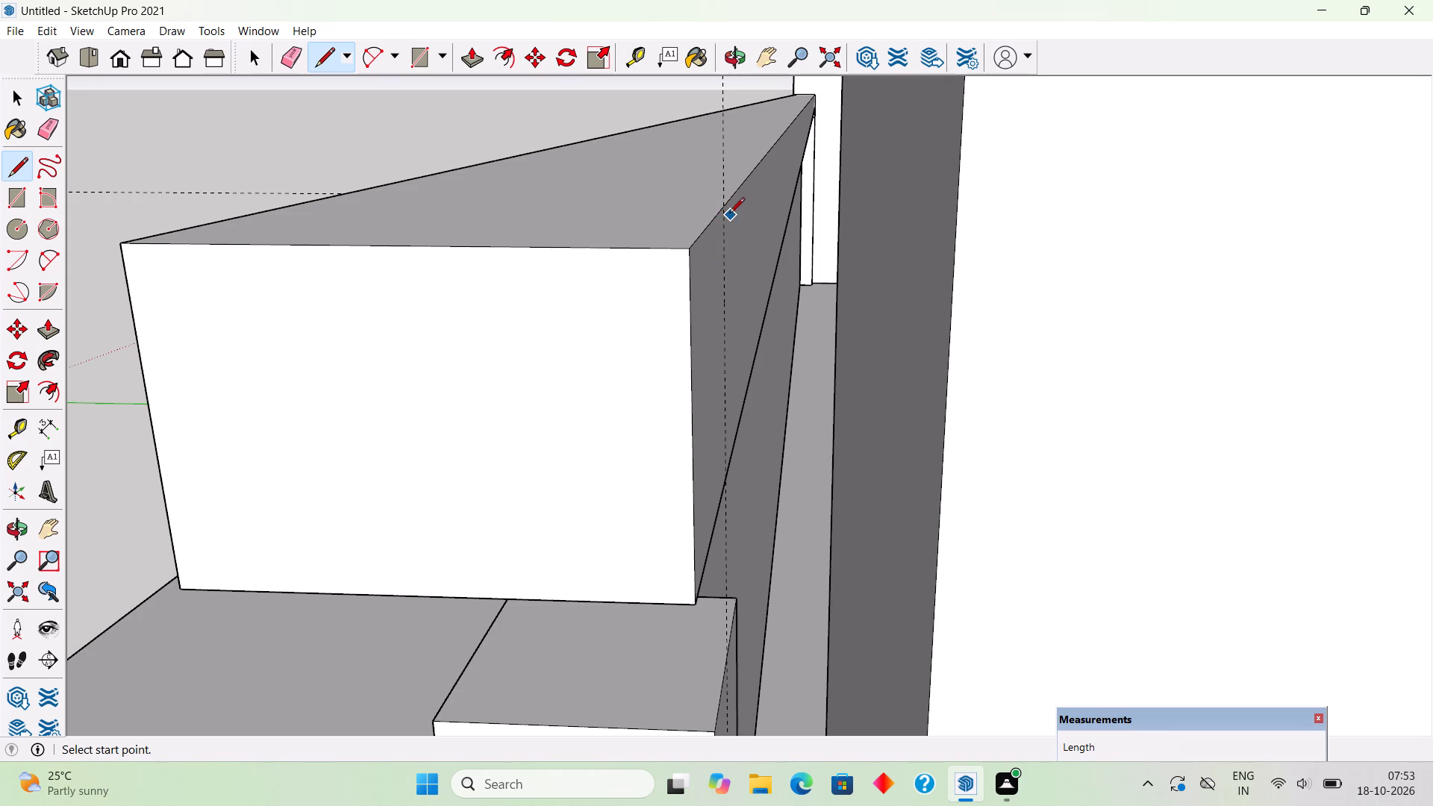
left_click(726, 206)
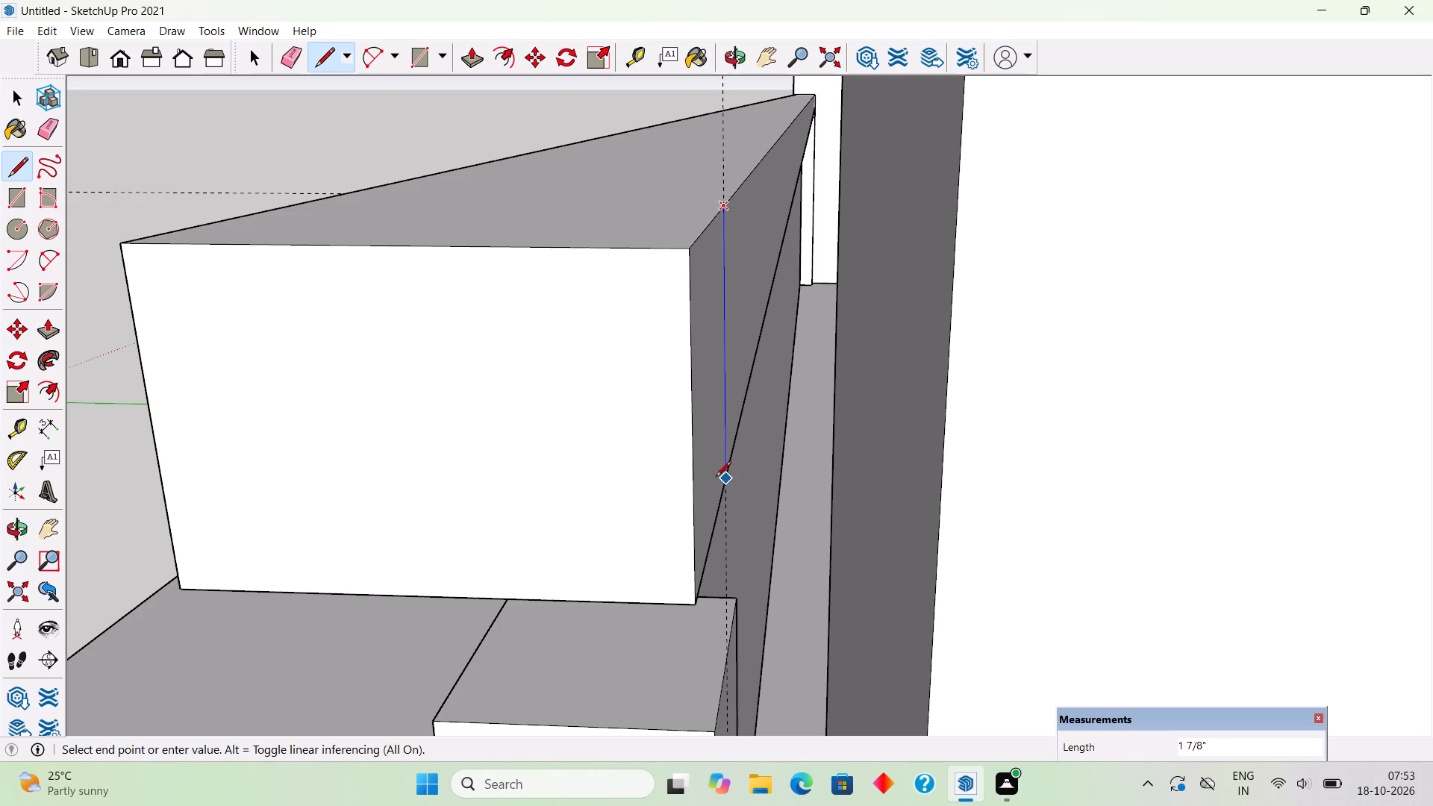
left_click(727, 484)
Extrude the 2" end section along the balcony's side to the far wall, about 5' 2 7/8", as the side top rail.
key("p")
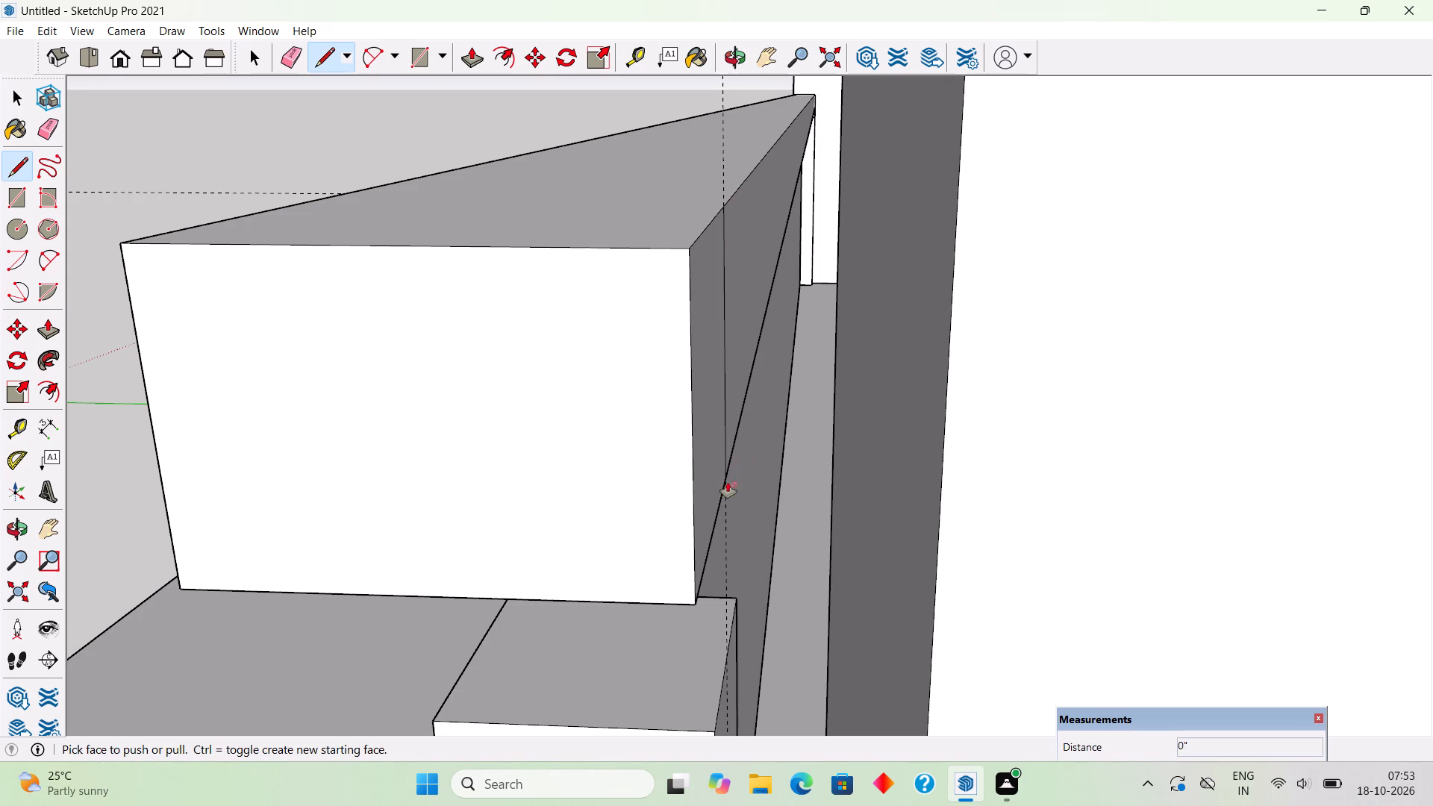
left_click(716, 479)
scroll(1035, 432, "down", 17)
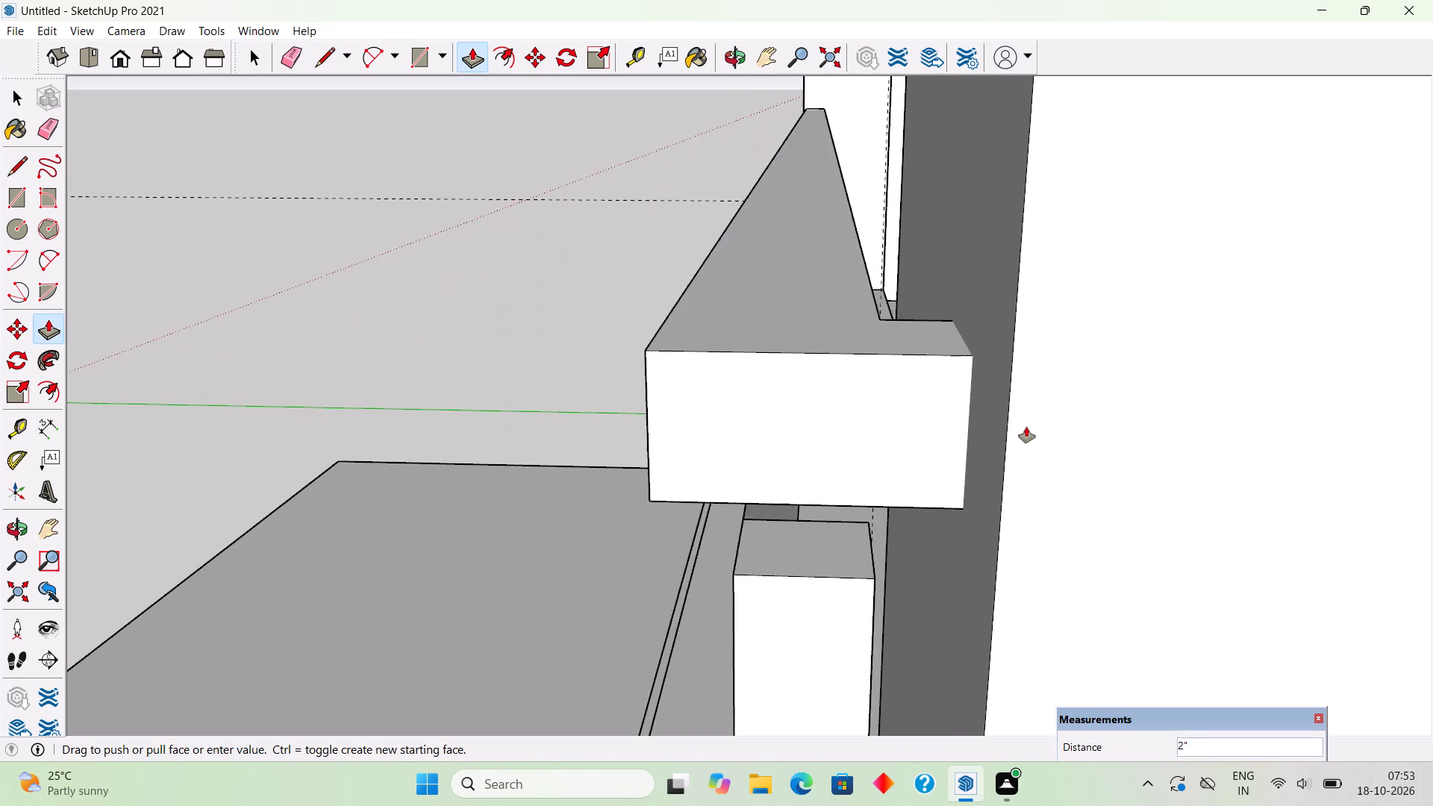
scroll(1026, 427, "down", 20)
scroll(1026, 427, "down", 13)
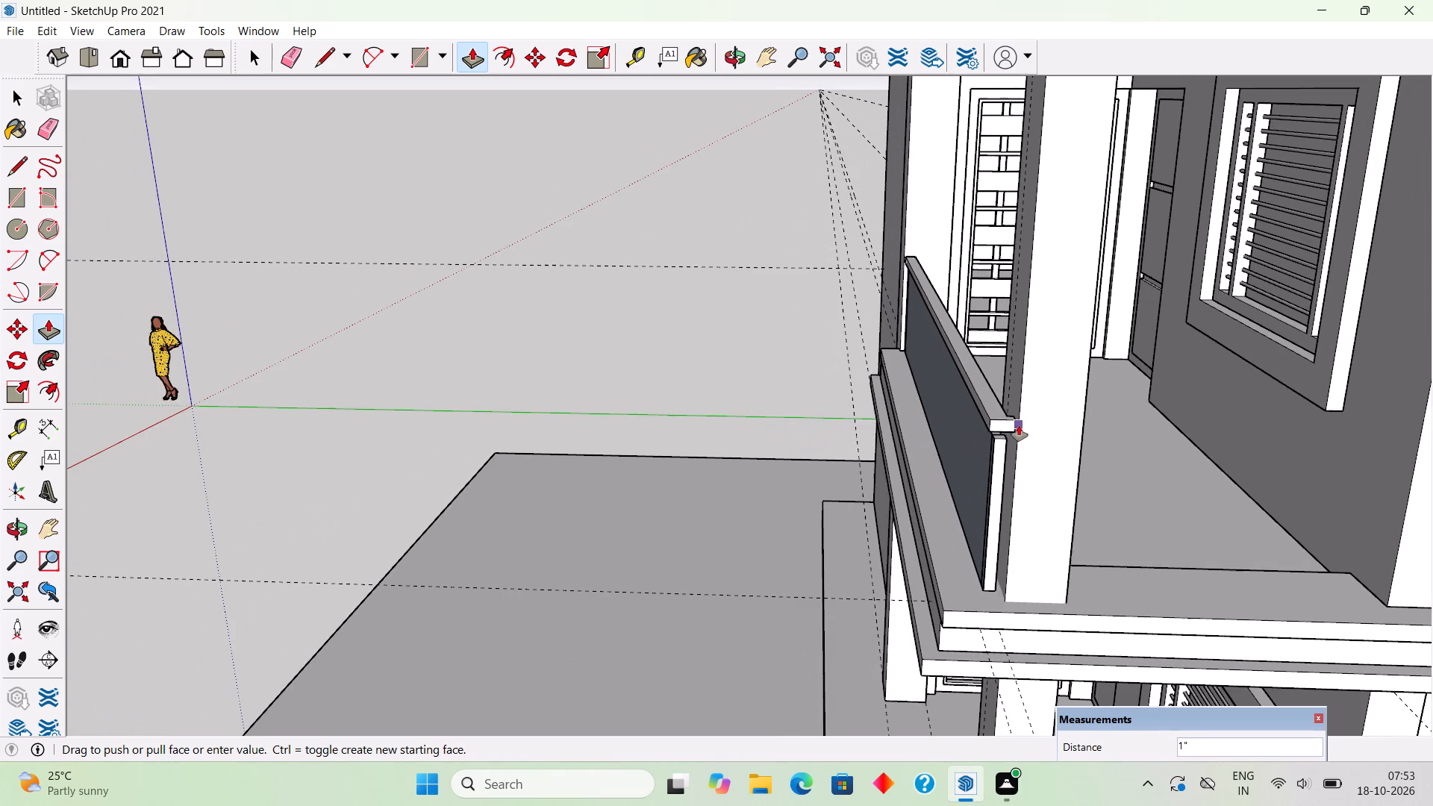
scroll(1019, 425, "down", 5)
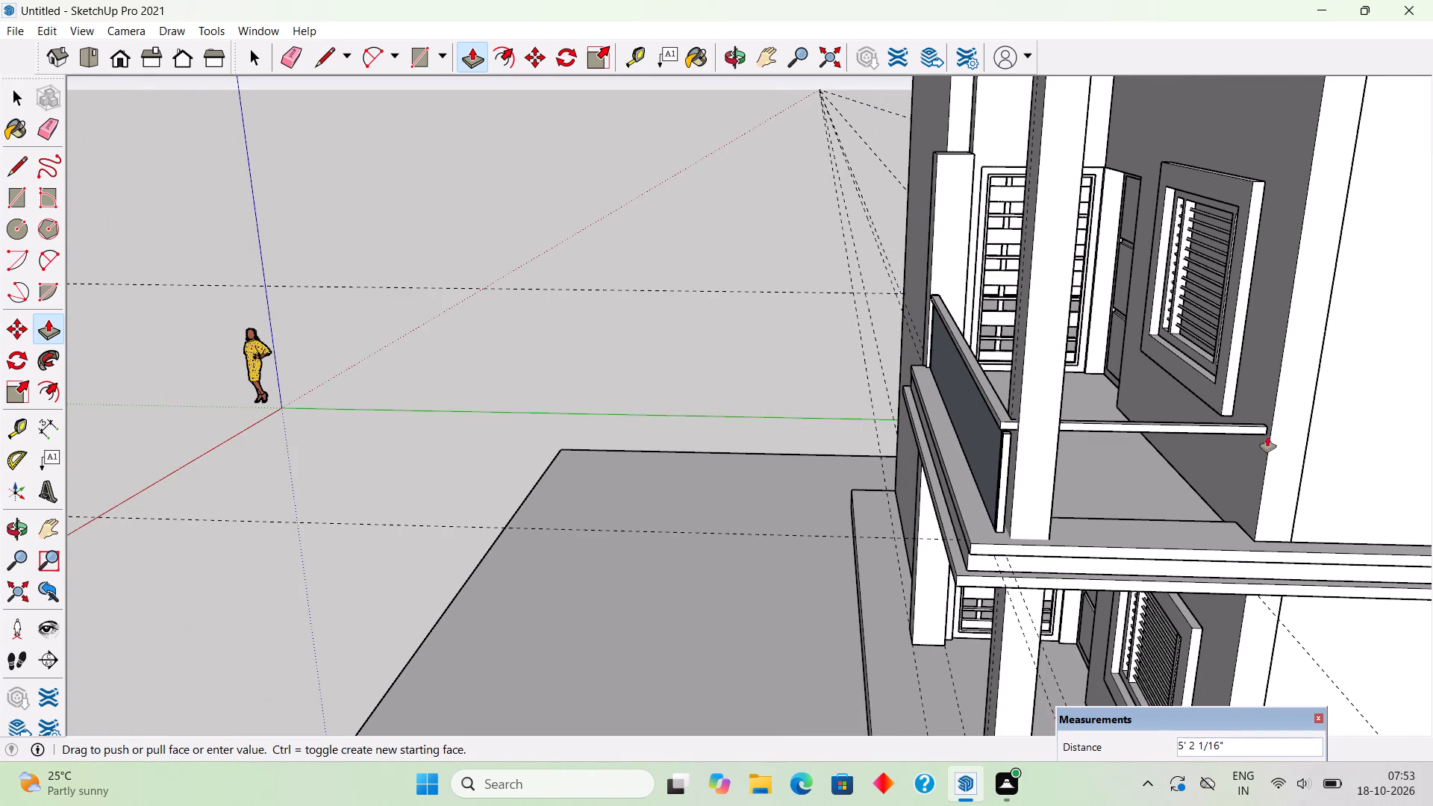
left_click(1272, 441)
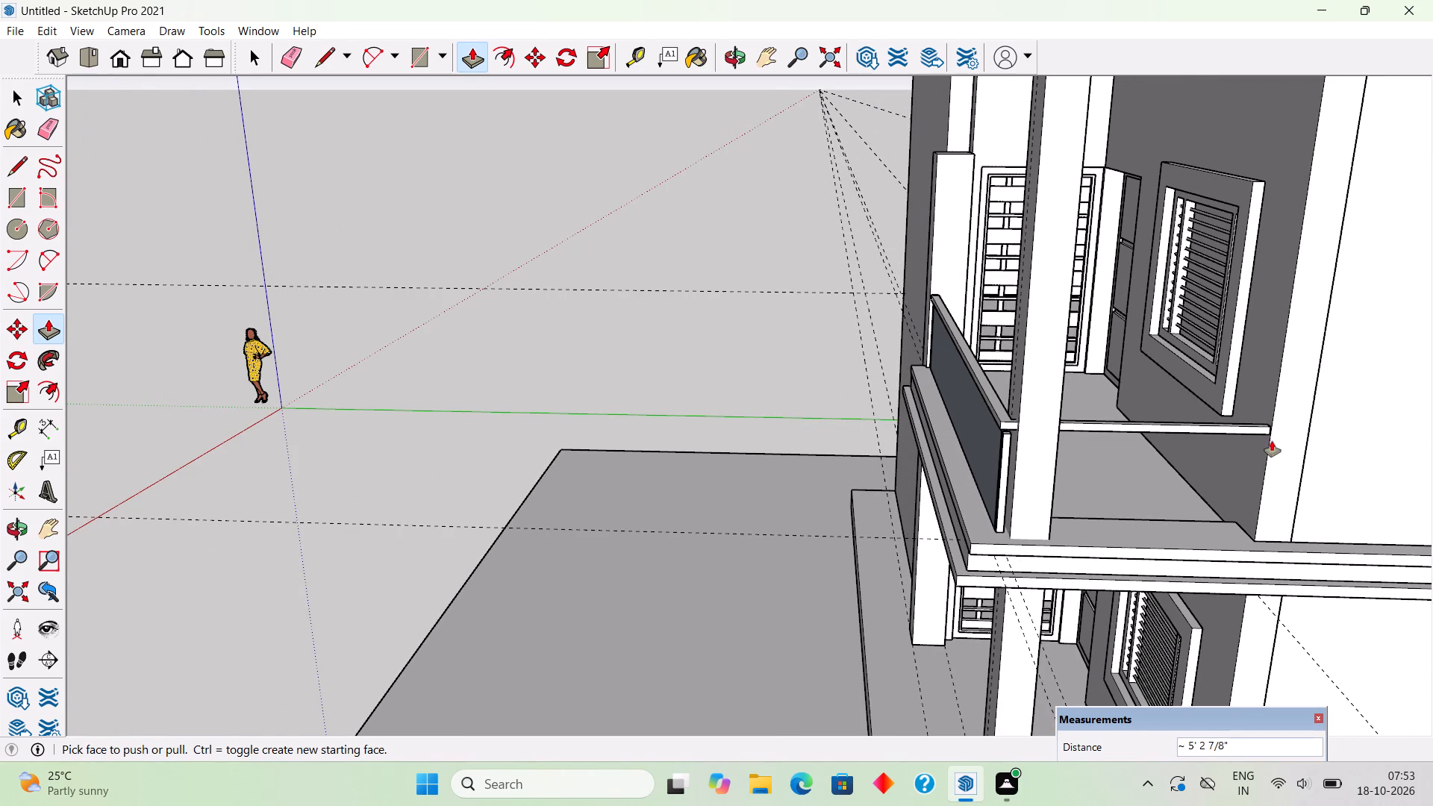
key("space")
left_click(678, 260)
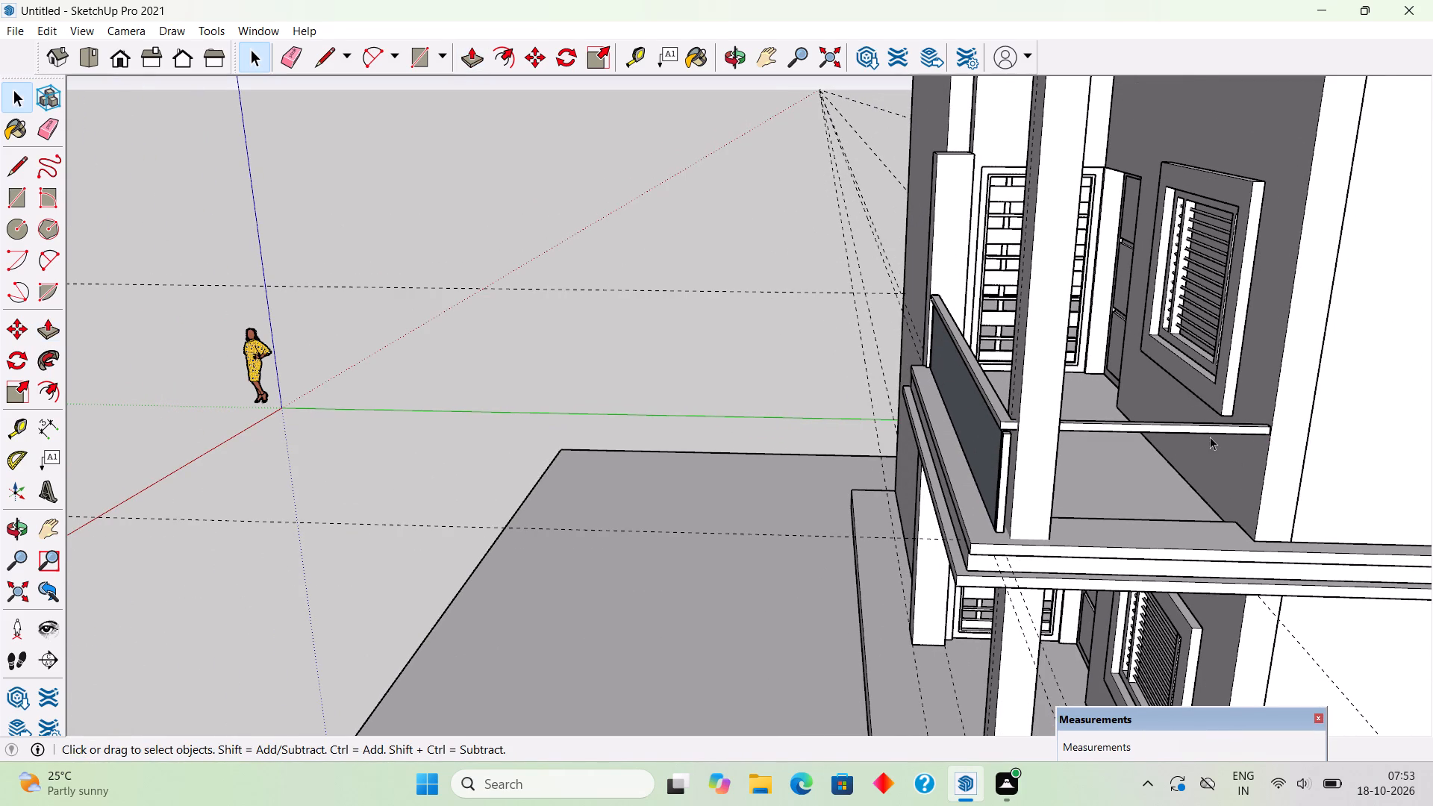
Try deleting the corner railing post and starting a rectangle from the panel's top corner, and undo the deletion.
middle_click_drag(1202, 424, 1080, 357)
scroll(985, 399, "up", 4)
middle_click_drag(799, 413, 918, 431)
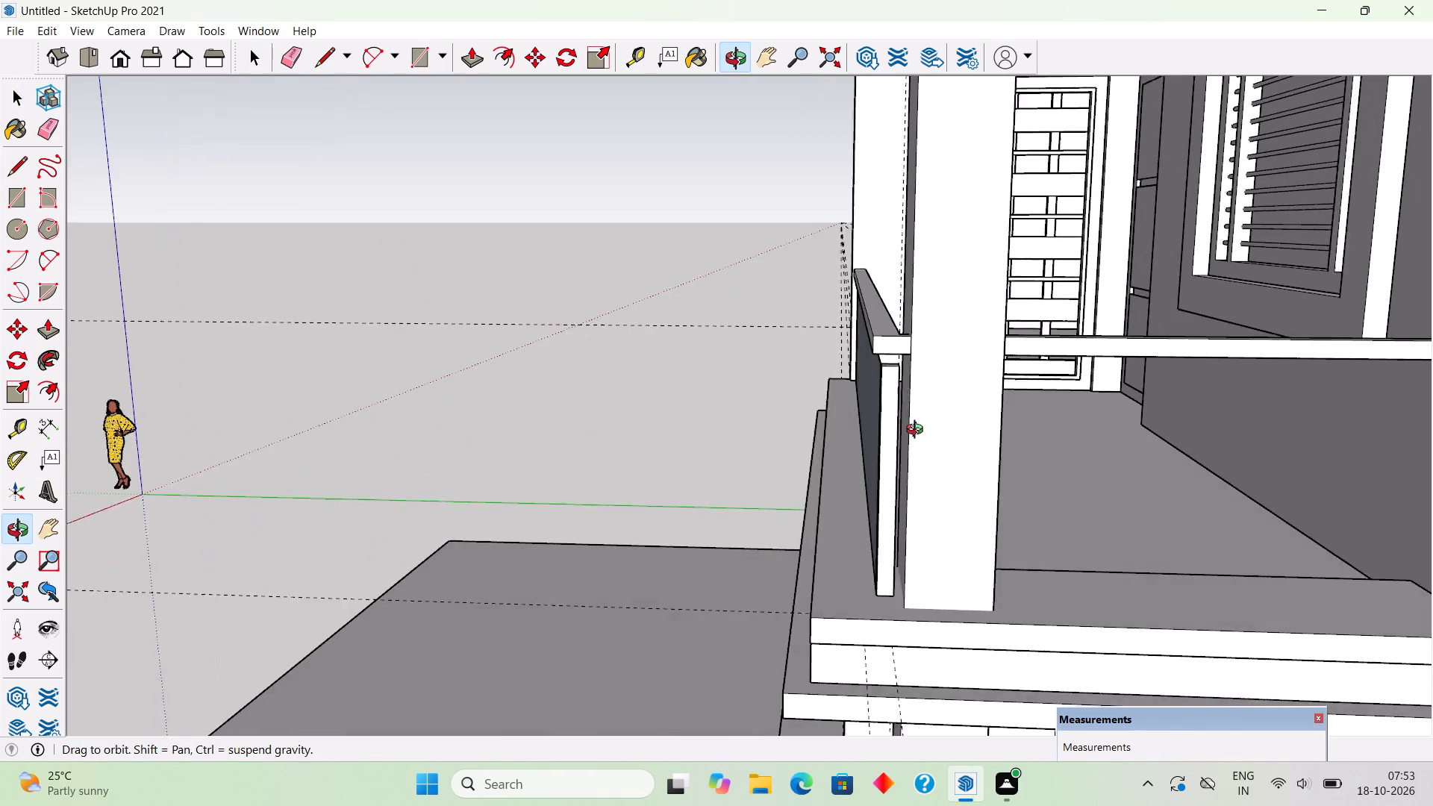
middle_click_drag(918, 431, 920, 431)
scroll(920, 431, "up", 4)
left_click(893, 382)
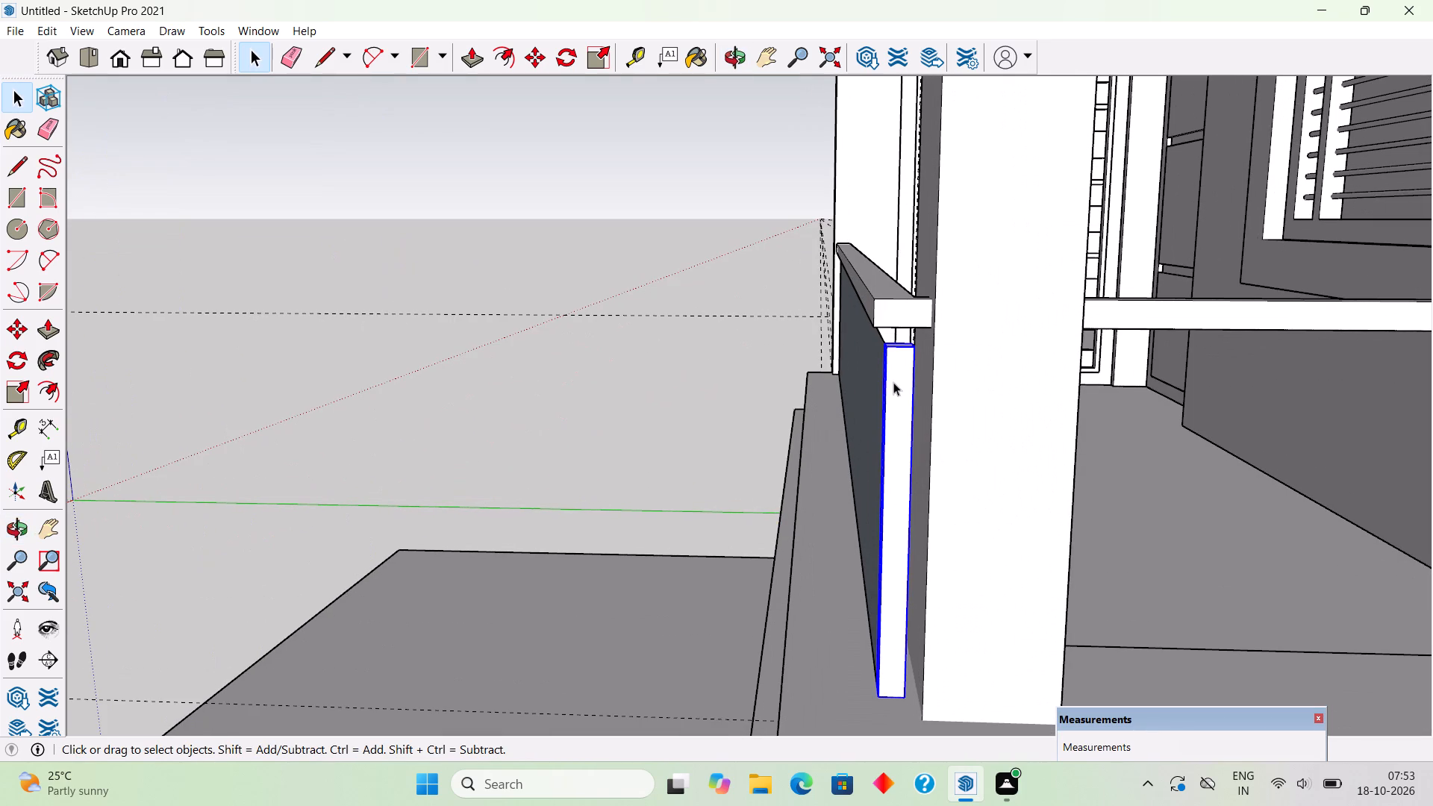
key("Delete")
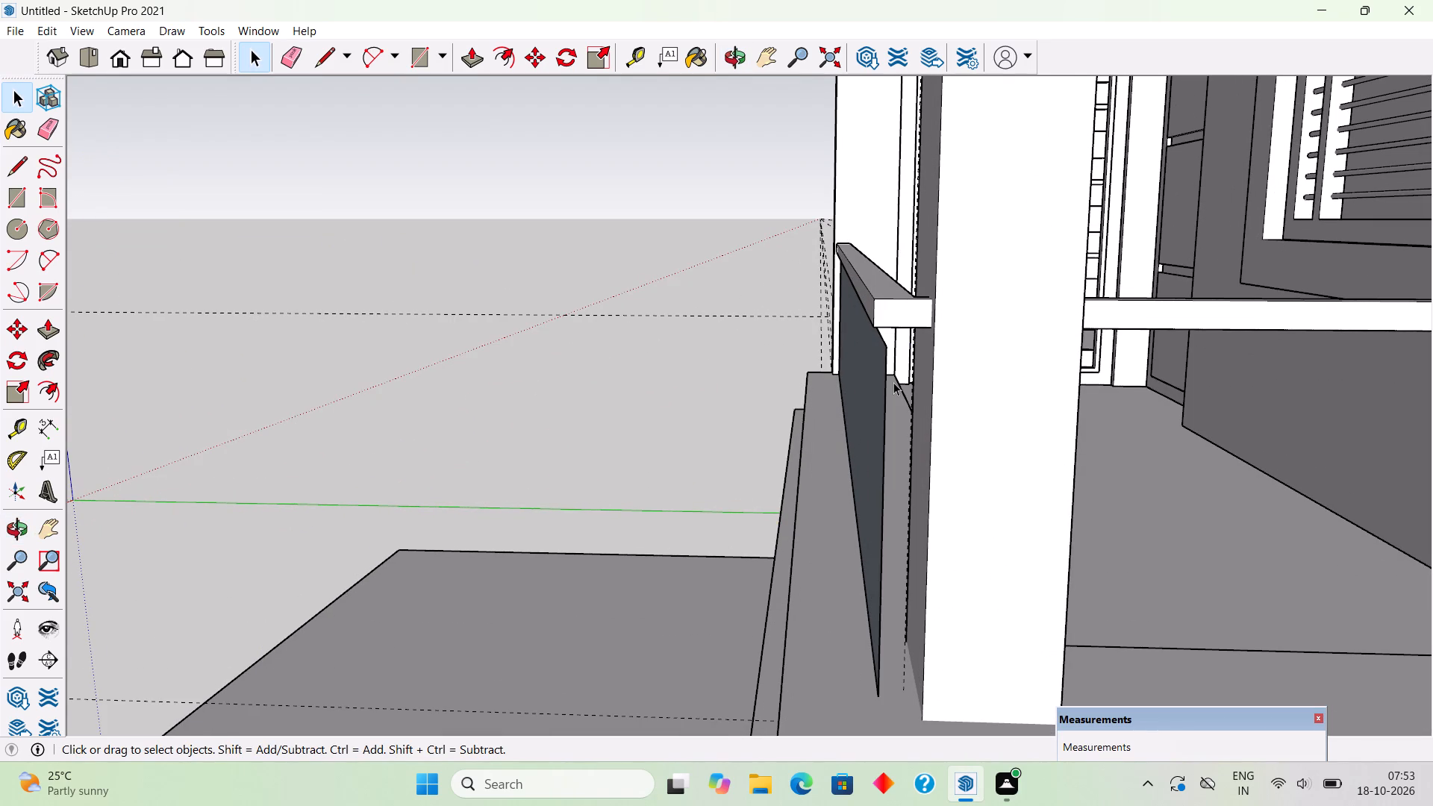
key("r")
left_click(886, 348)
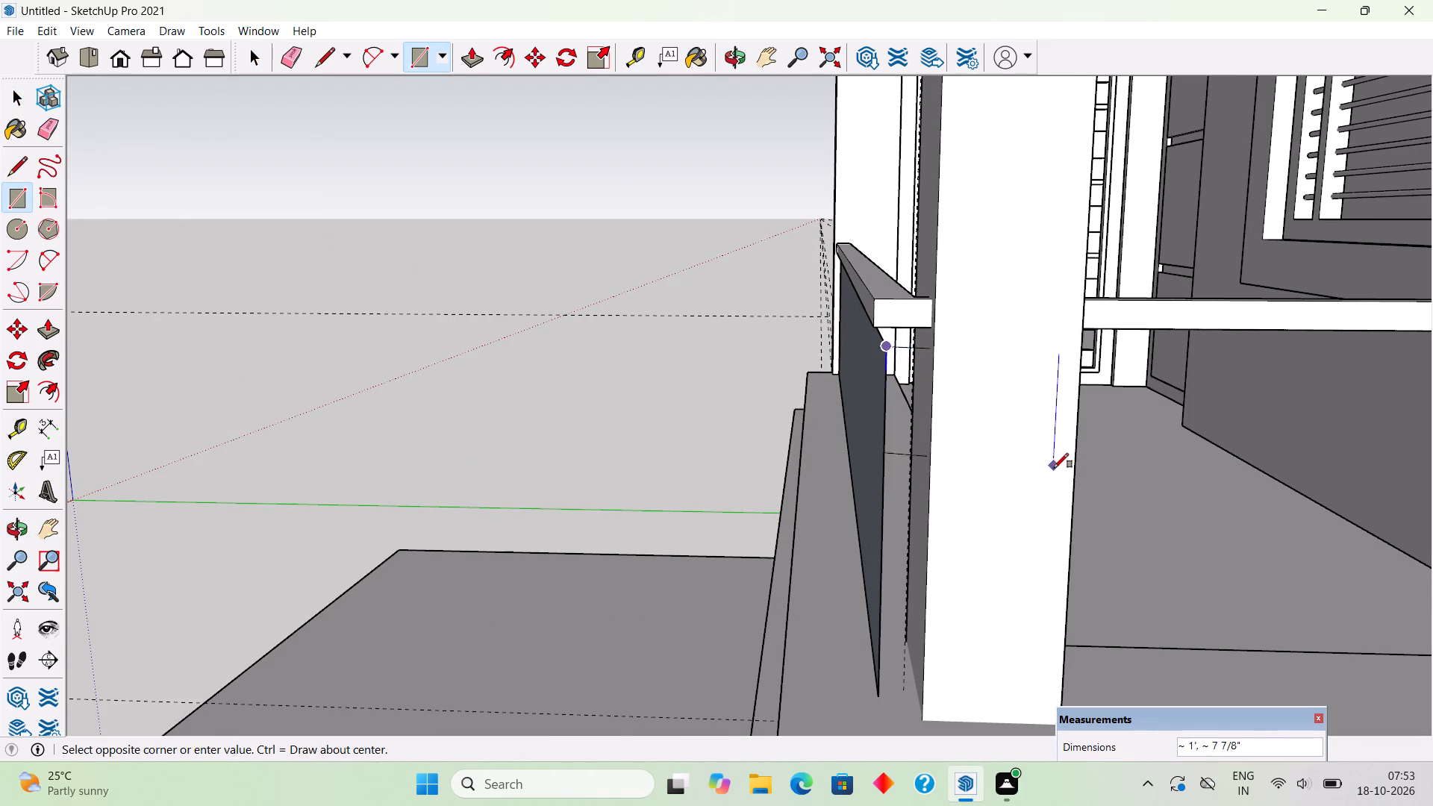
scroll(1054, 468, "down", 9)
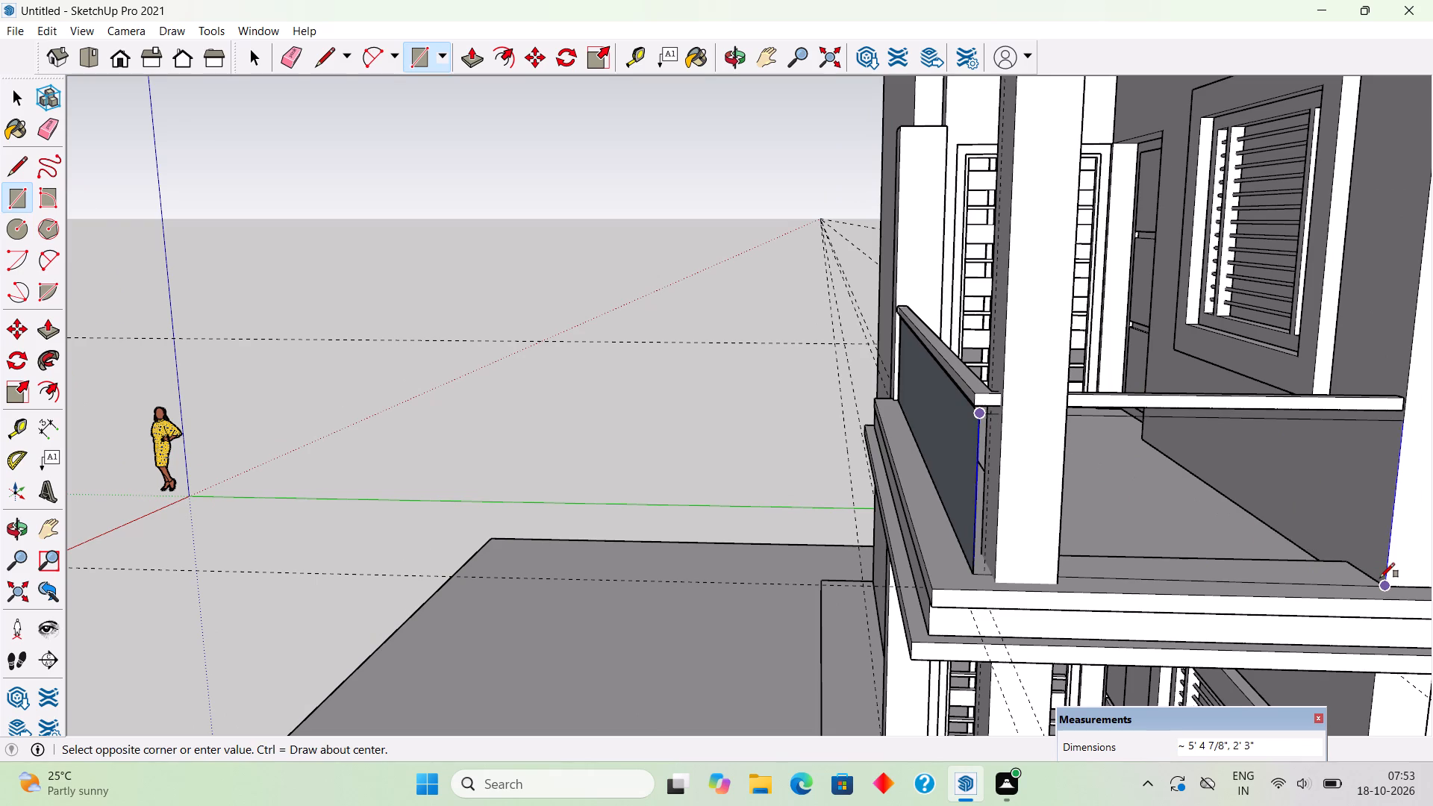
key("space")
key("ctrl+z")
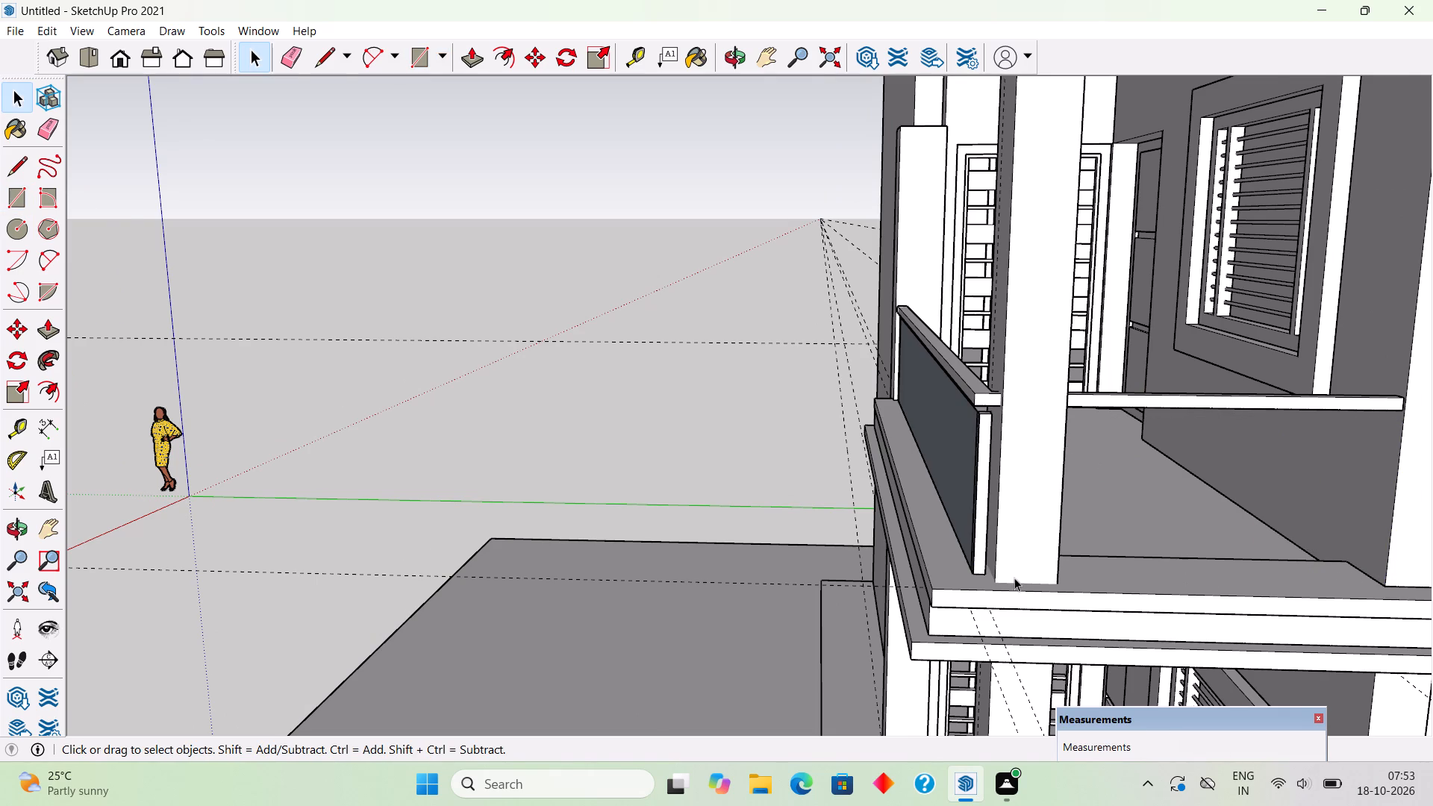
Copy the corner railing post about 5' 2 7/8" along the balcony's side to the far end beneath the side rail.
scroll(1006, 577, "up", 5)
left_click(970, 566)
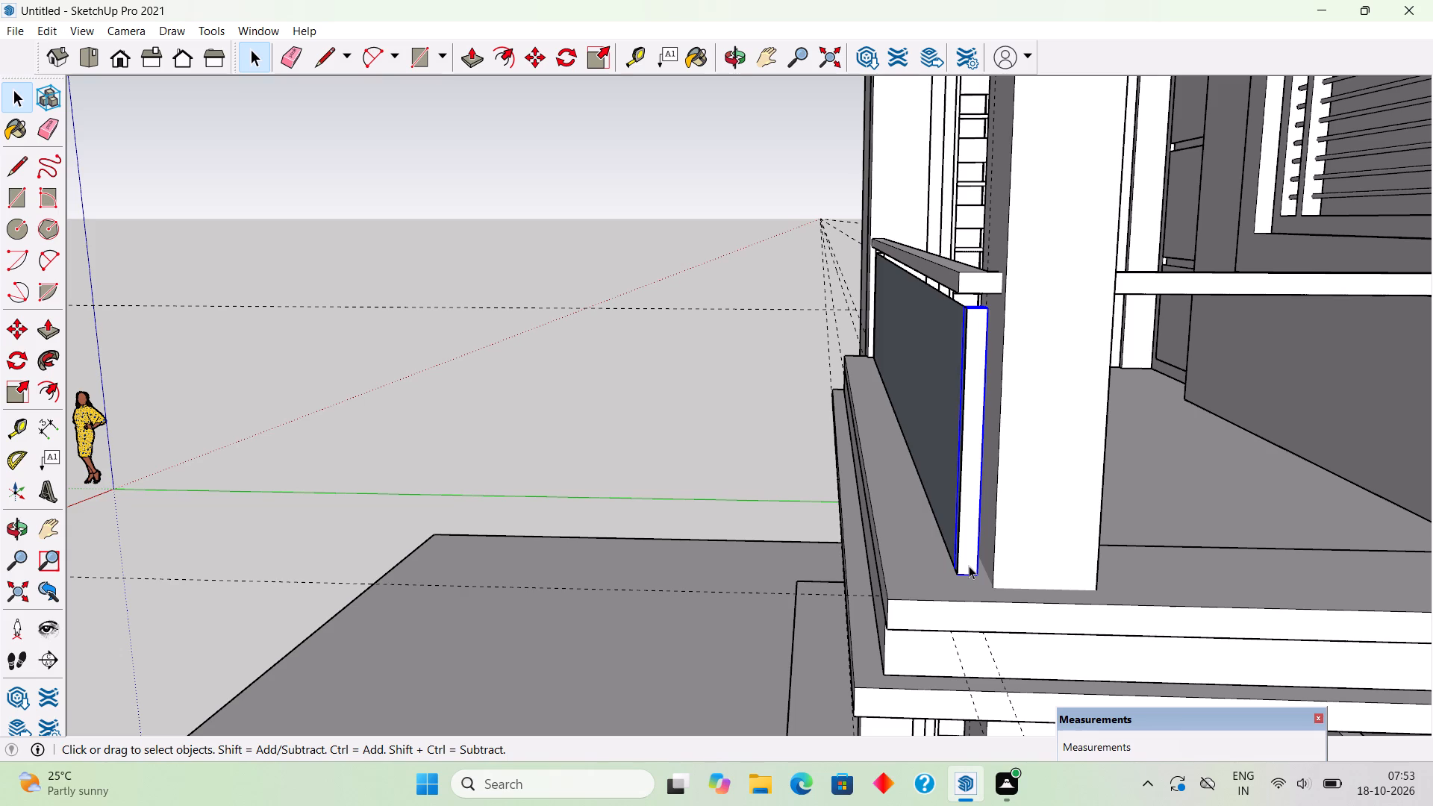
key("m")
left_click(981, 582)
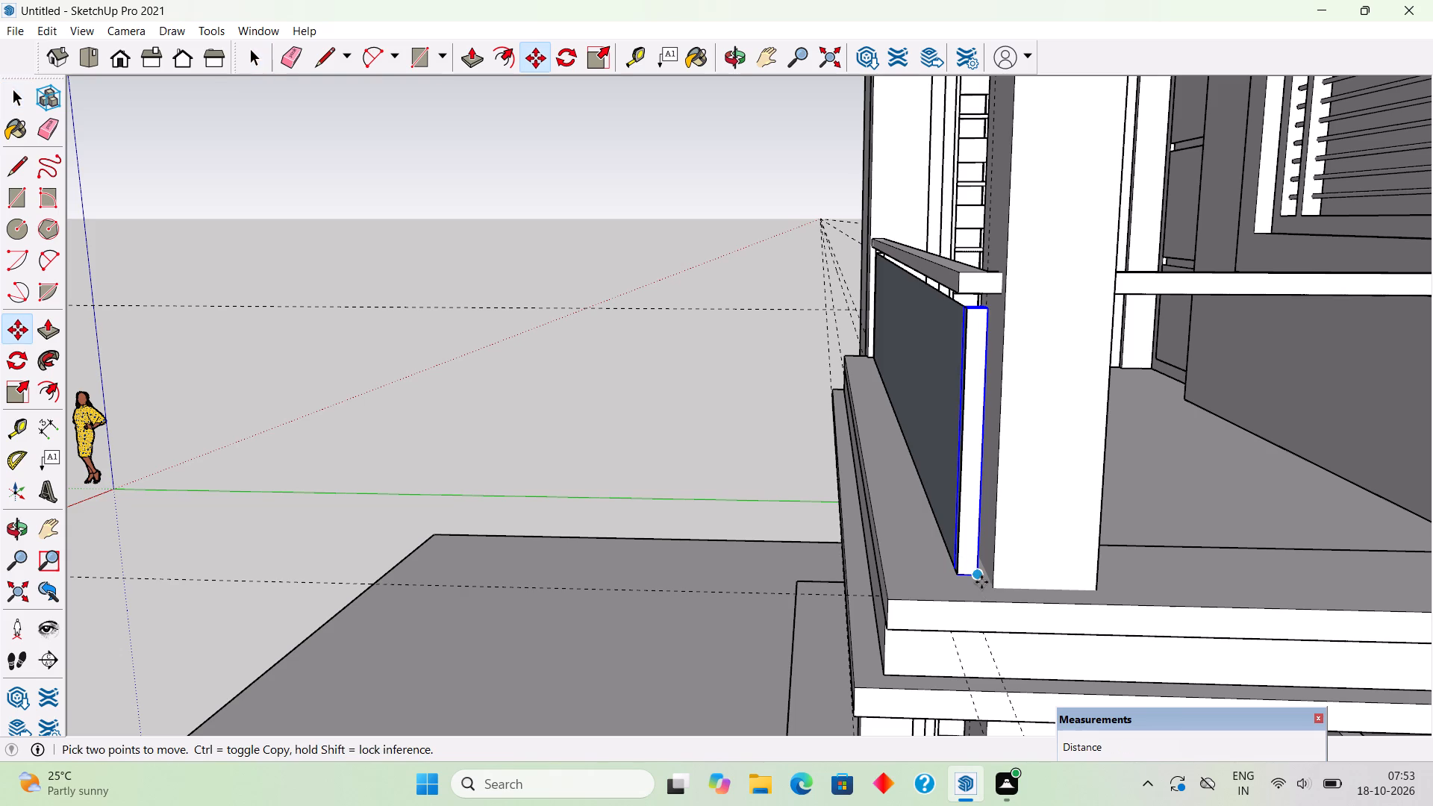
scroll(1225, 587, "down", 3)
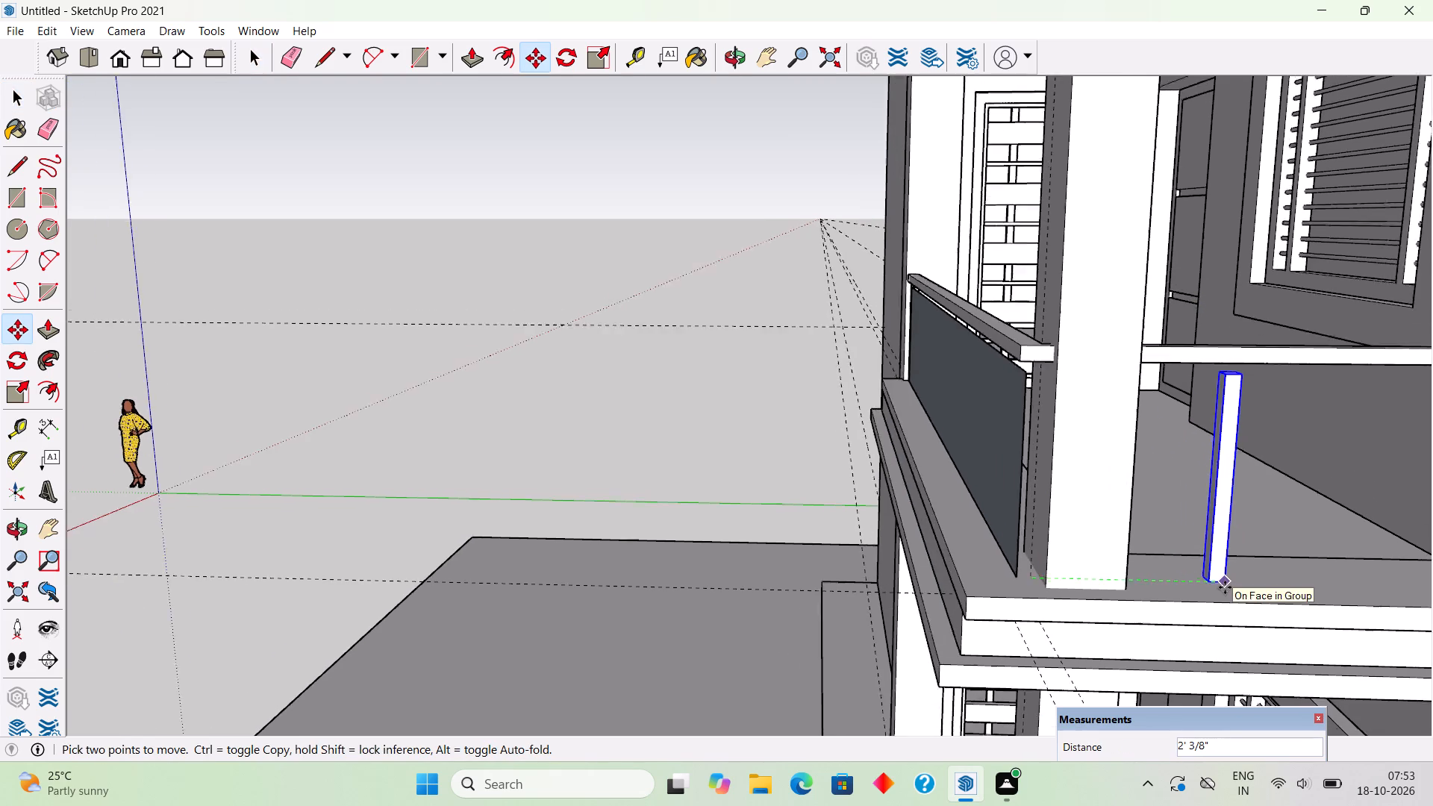
scroll(1225, 587, "down", 9)
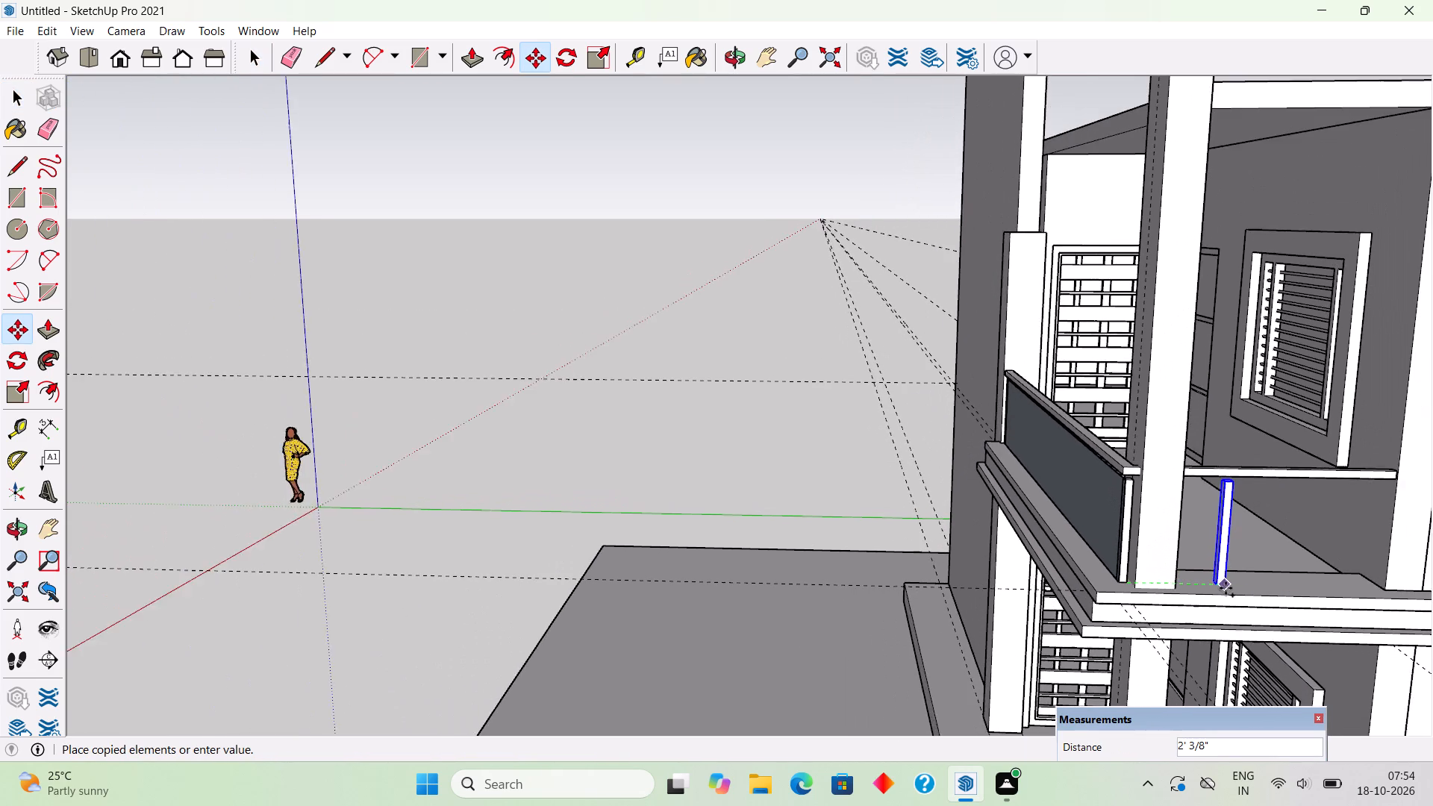
scroll(1331, 577, "up", 3)
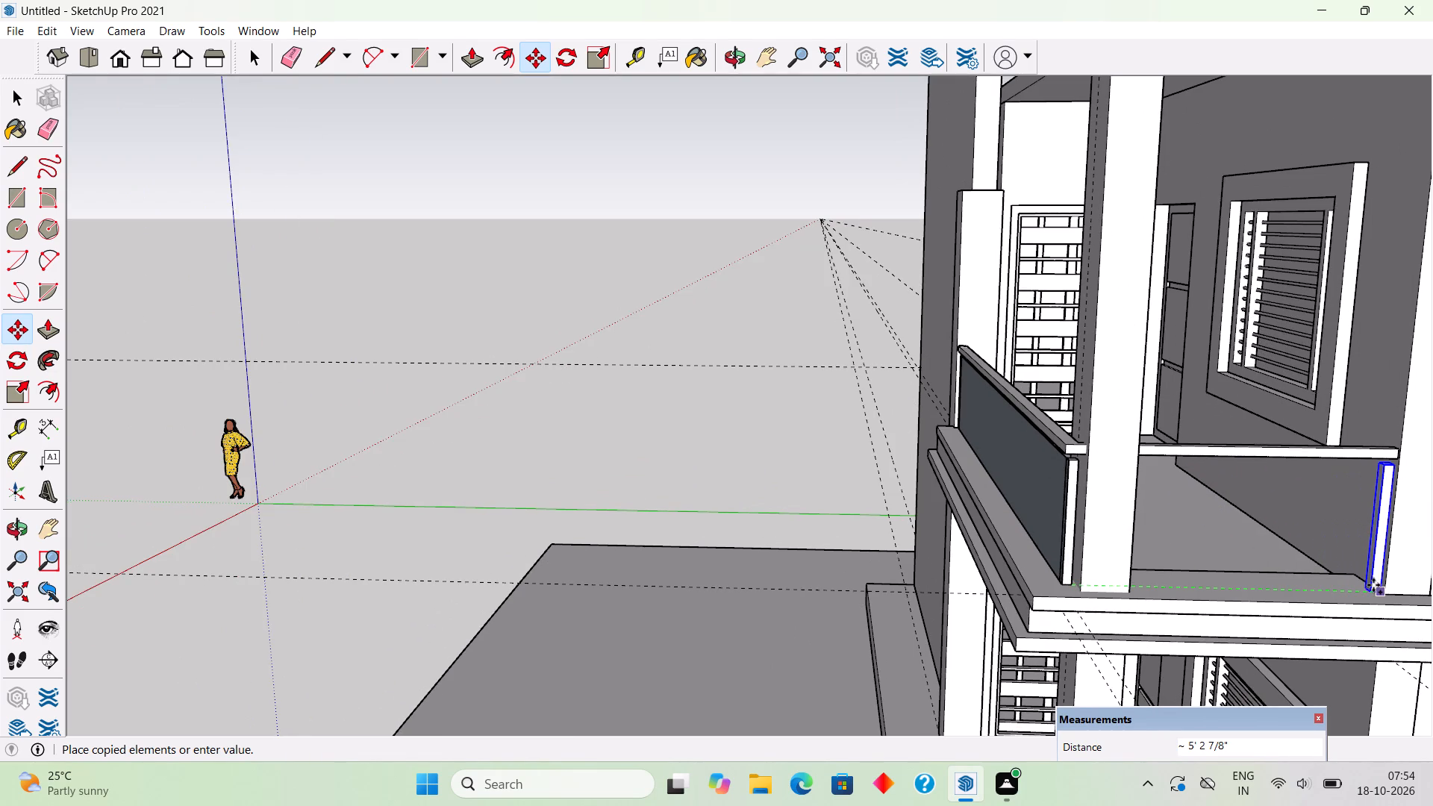
left_click(1373, 585)
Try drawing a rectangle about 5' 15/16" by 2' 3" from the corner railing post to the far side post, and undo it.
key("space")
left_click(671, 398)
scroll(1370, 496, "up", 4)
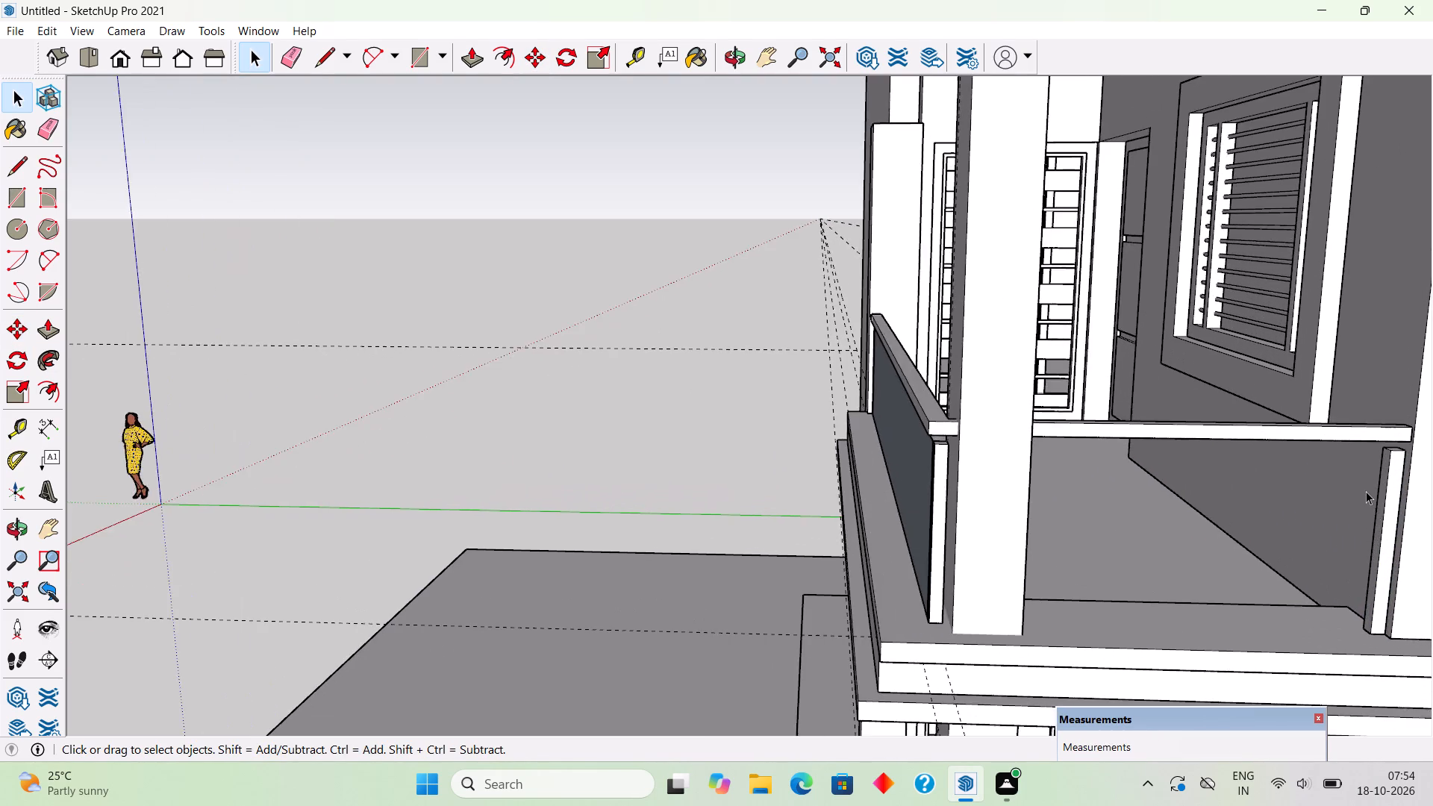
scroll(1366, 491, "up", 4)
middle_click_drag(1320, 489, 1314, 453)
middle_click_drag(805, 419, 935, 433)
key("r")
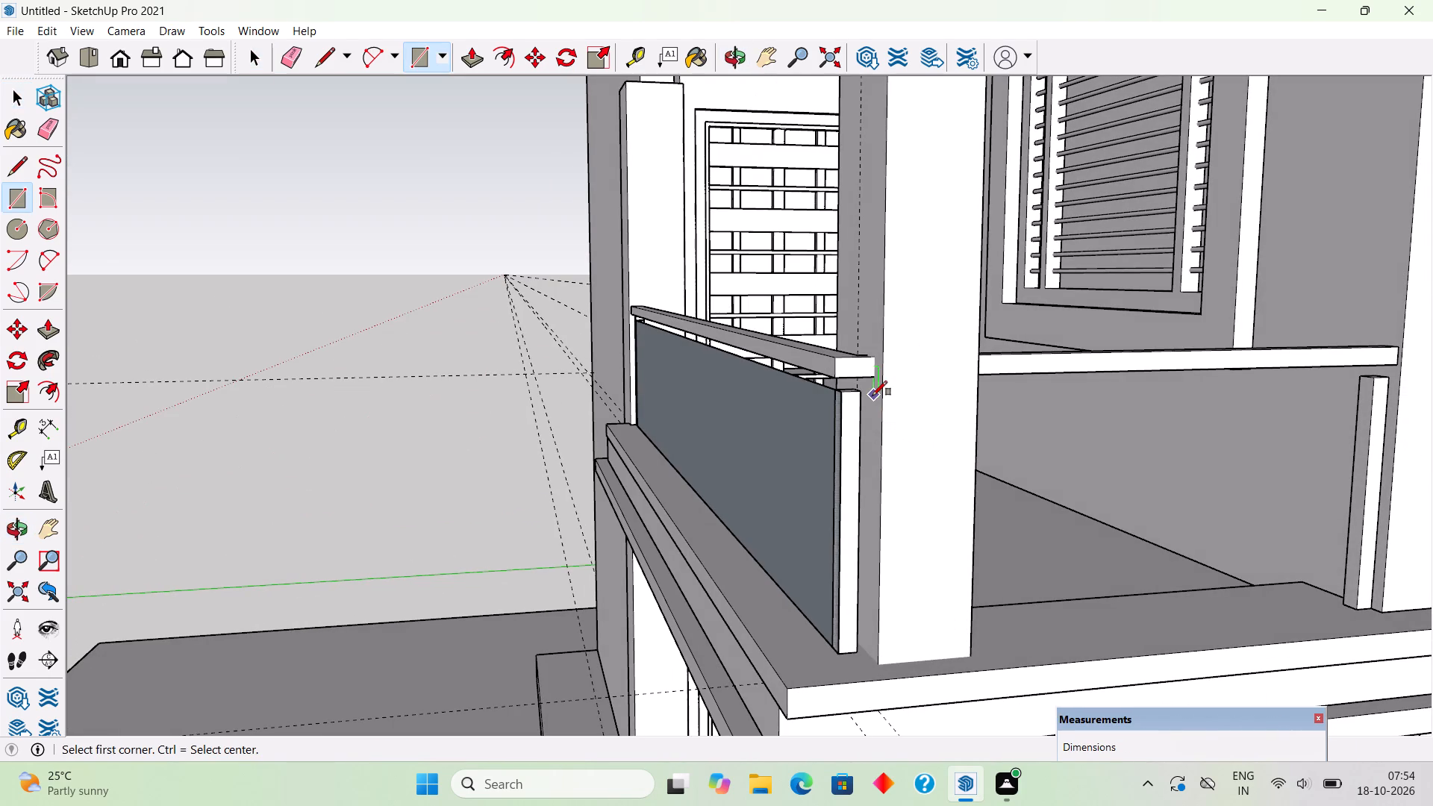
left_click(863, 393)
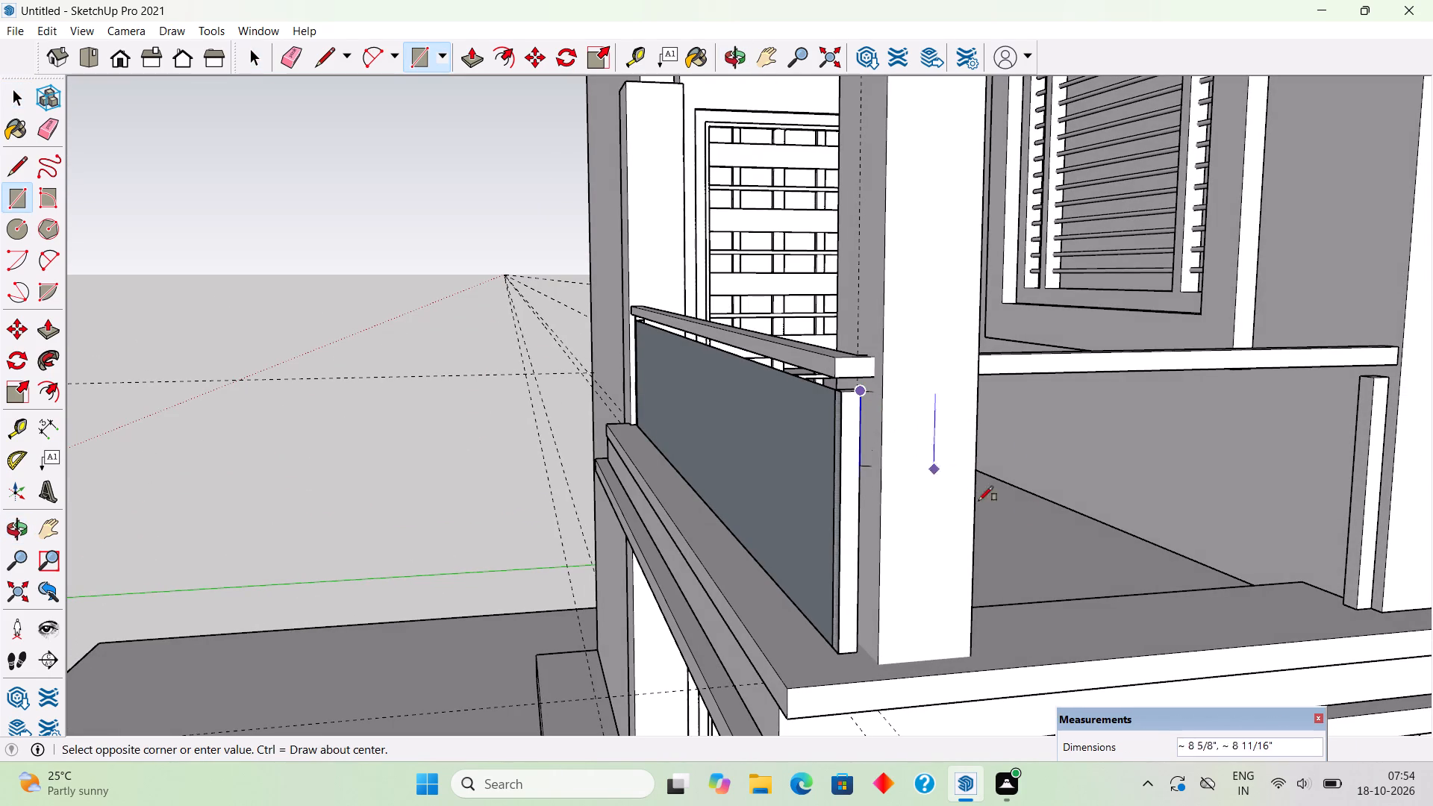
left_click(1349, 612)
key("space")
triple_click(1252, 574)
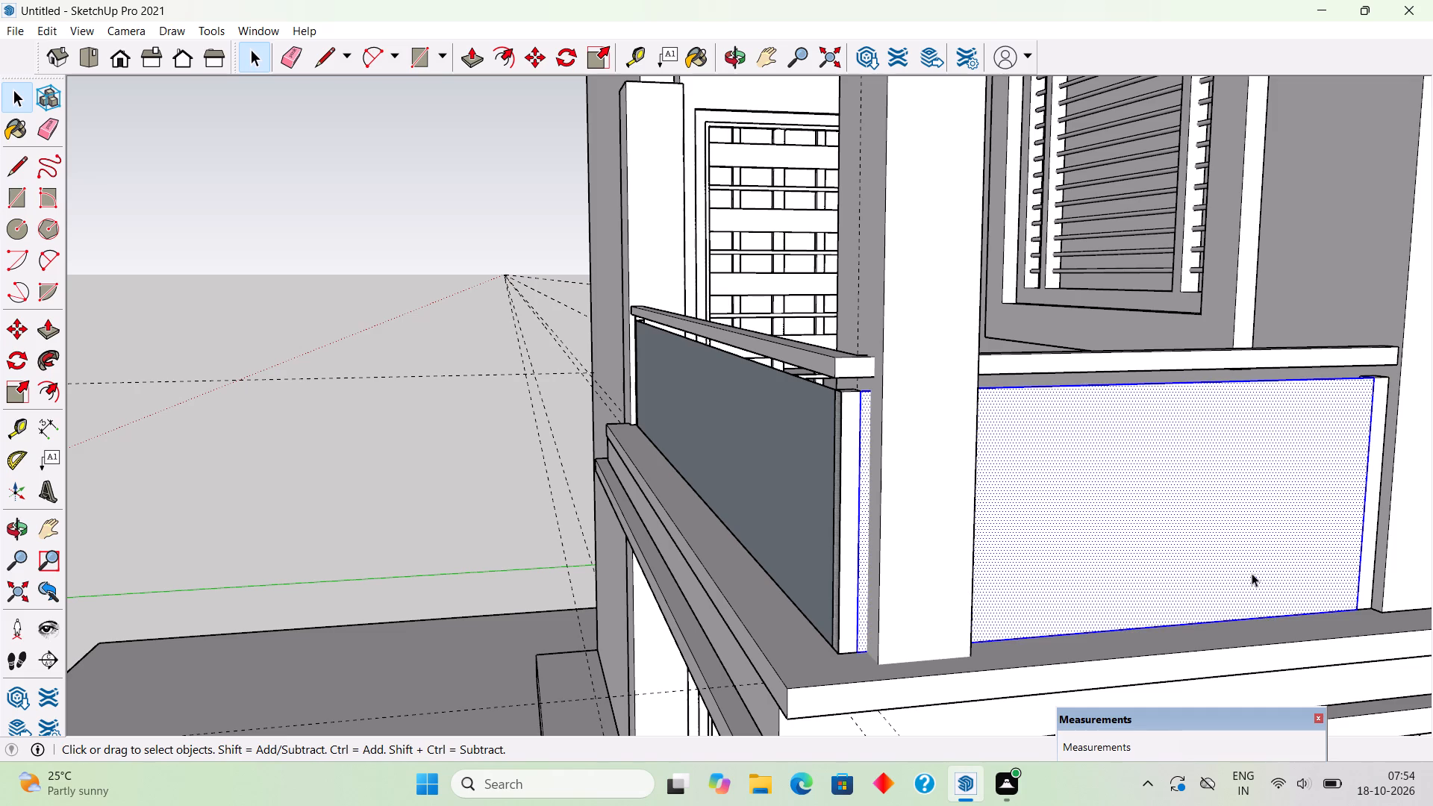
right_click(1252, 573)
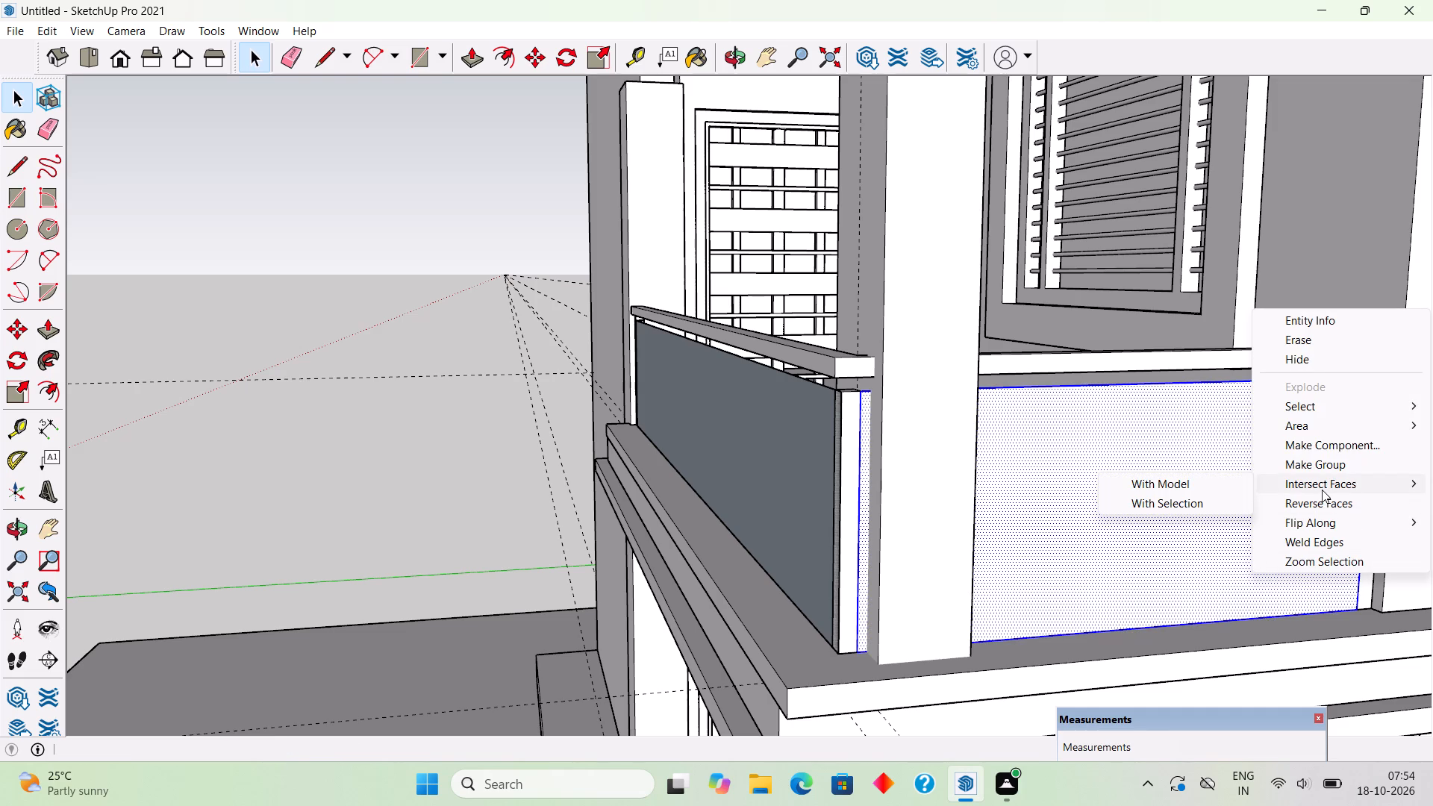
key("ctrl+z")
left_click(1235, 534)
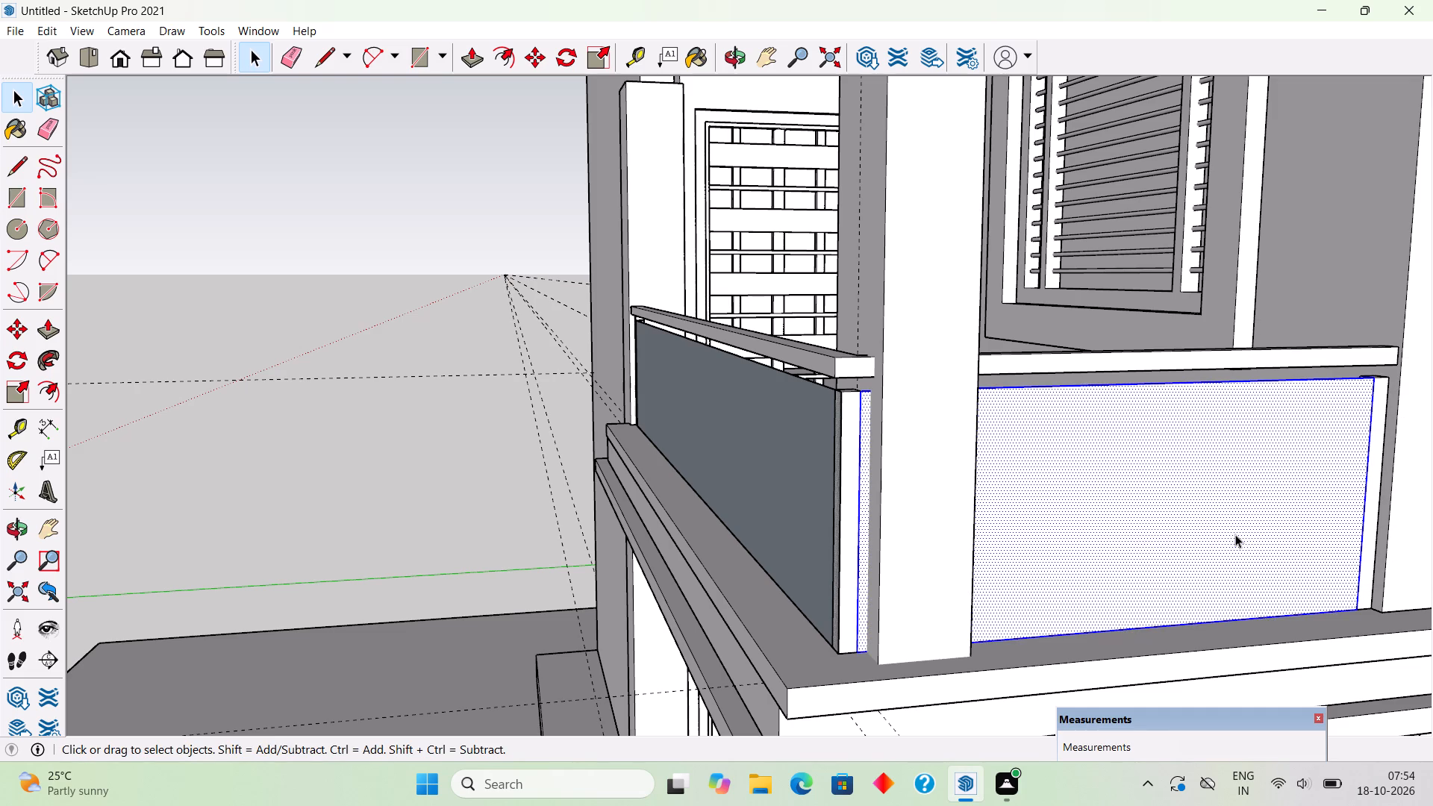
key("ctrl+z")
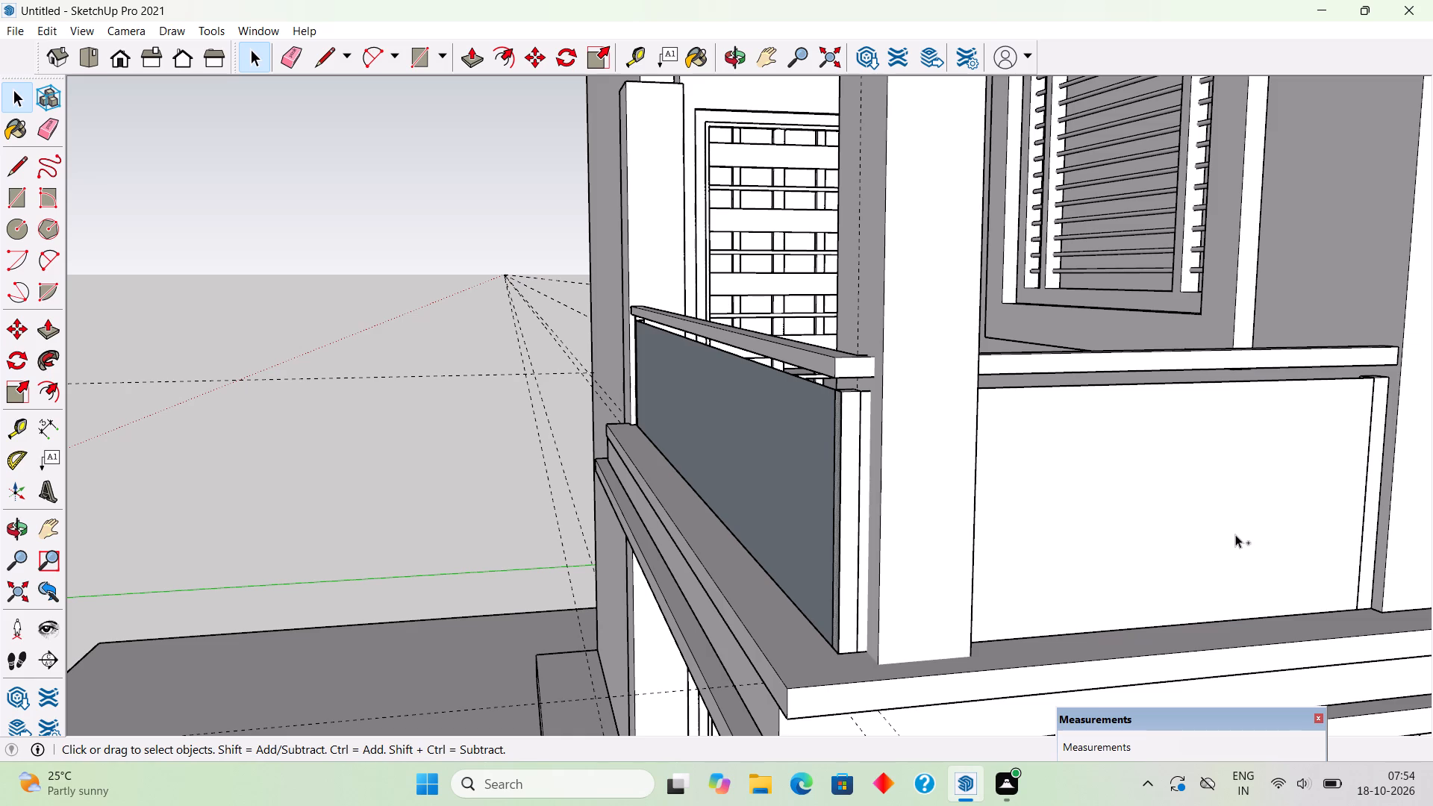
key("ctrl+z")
Draw a 2' 3" by about 5' 2 7/8" side panel rectangle from the corner post to the far post and group it.
key("r")
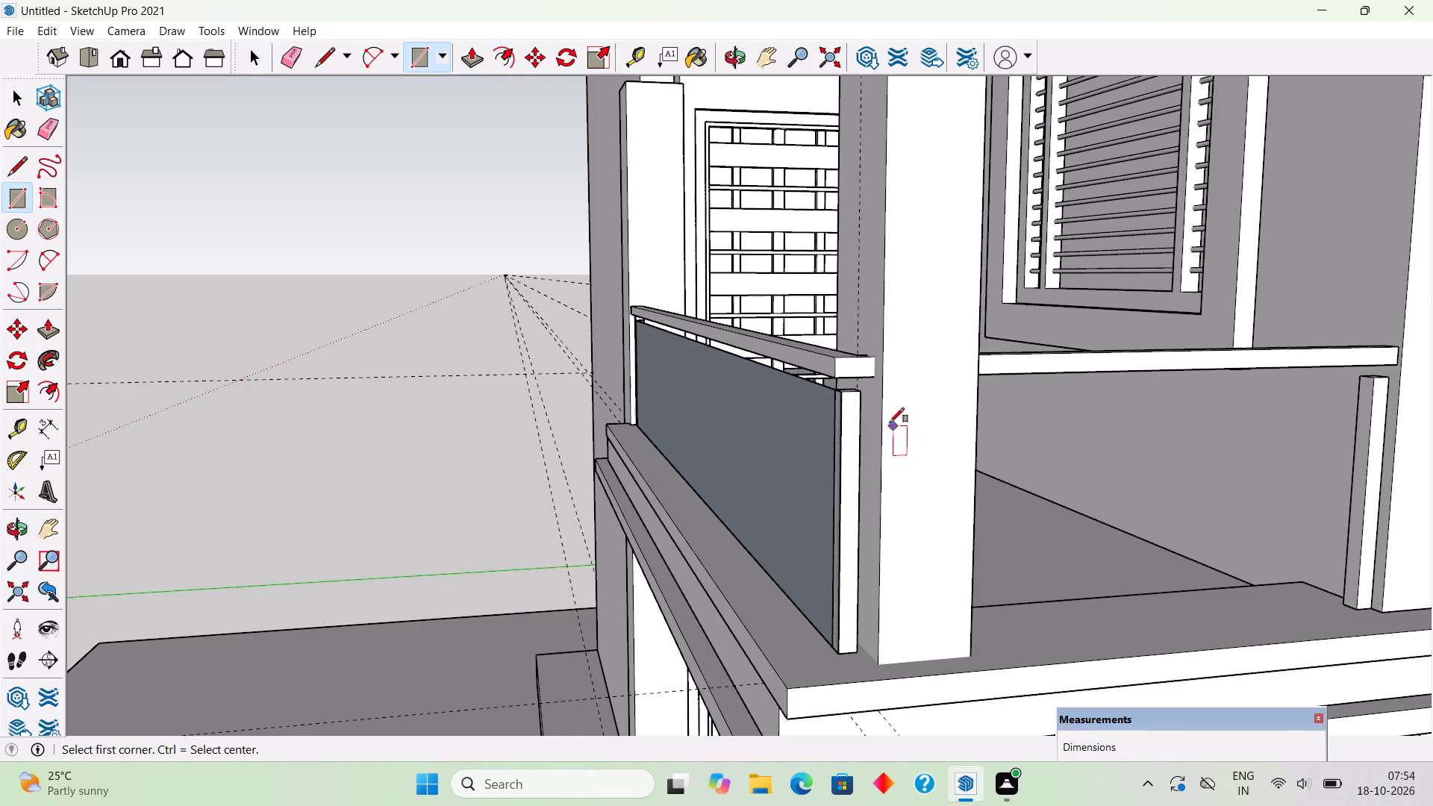
left_click(840, 396)
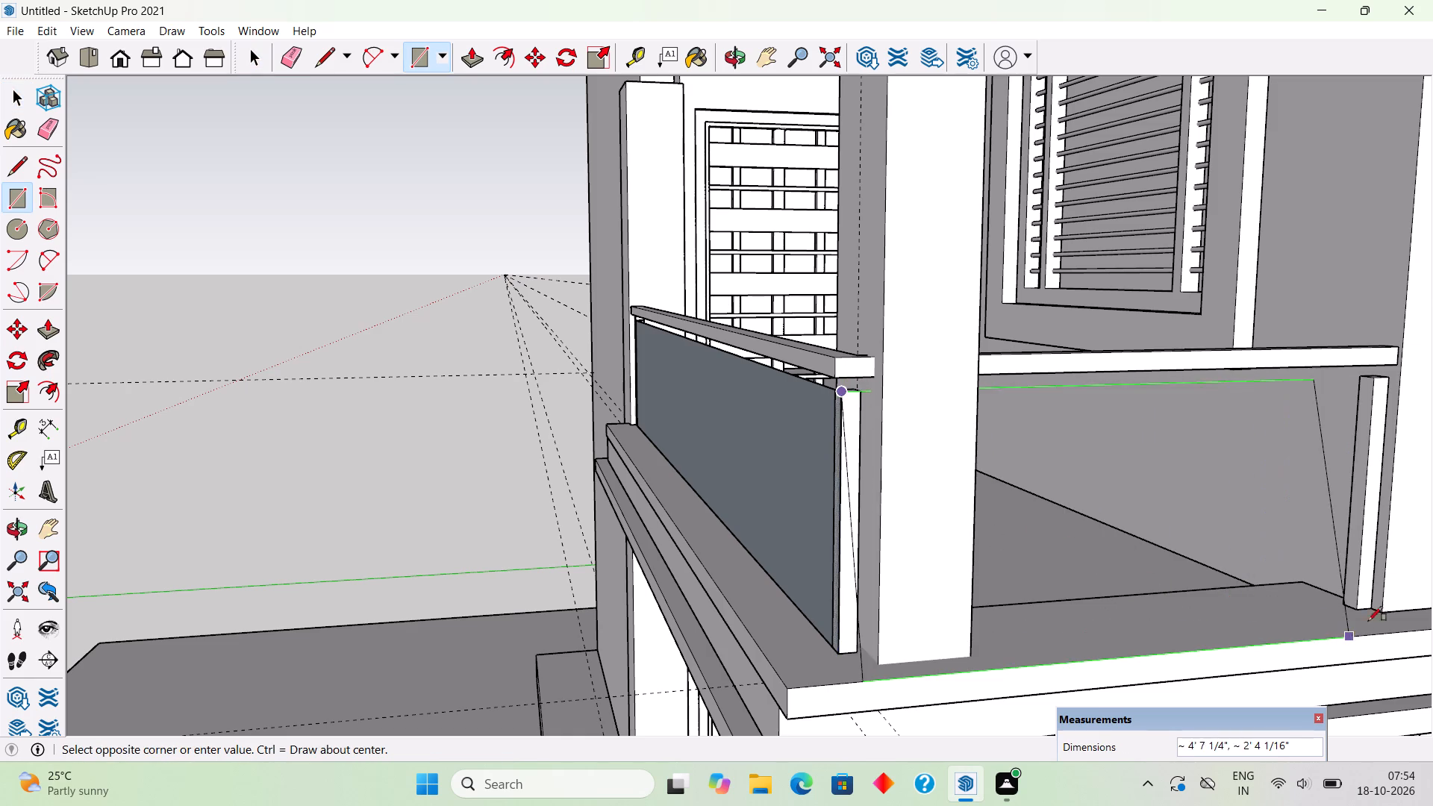
left_click(1357, 604)
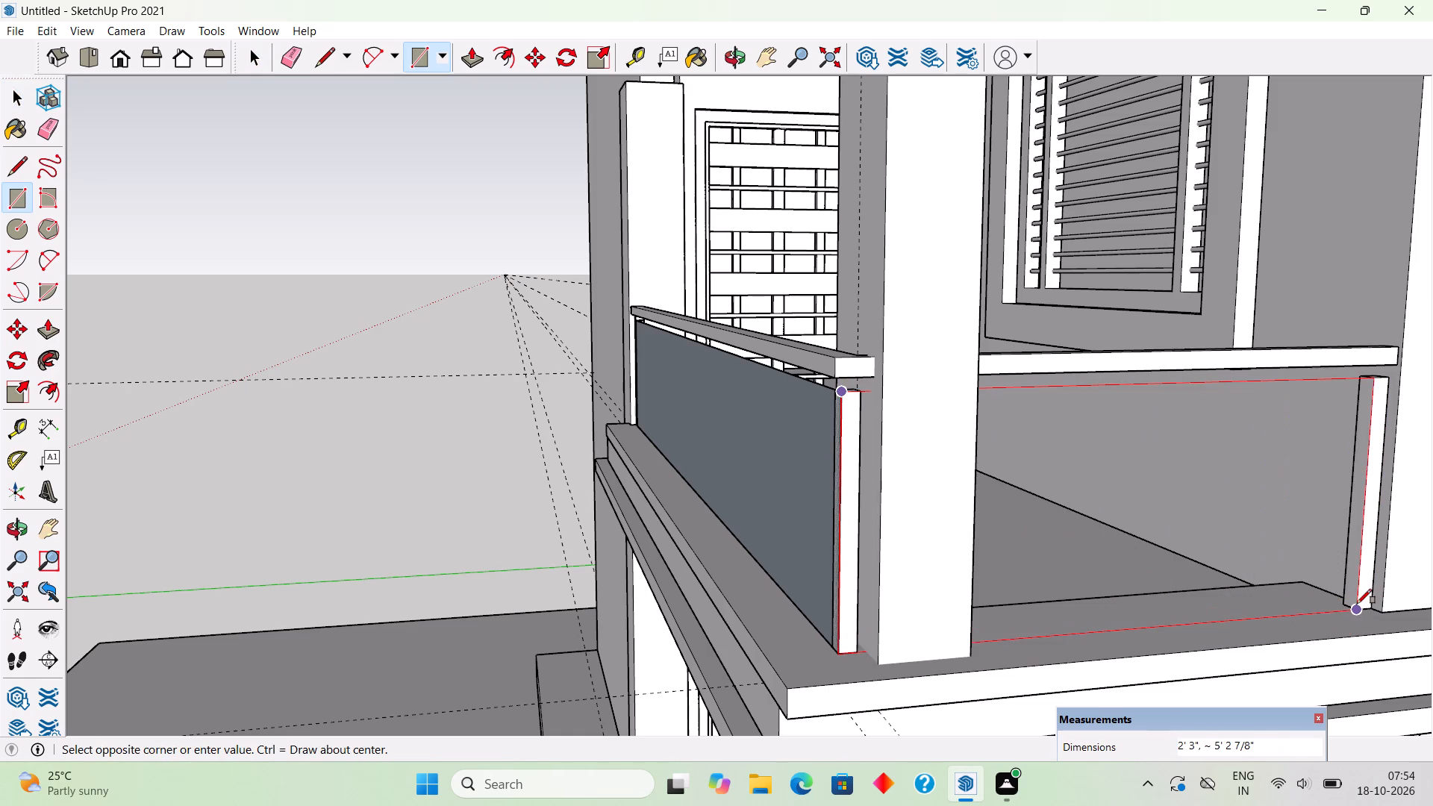
key("space")
triple_click(1272, 578)
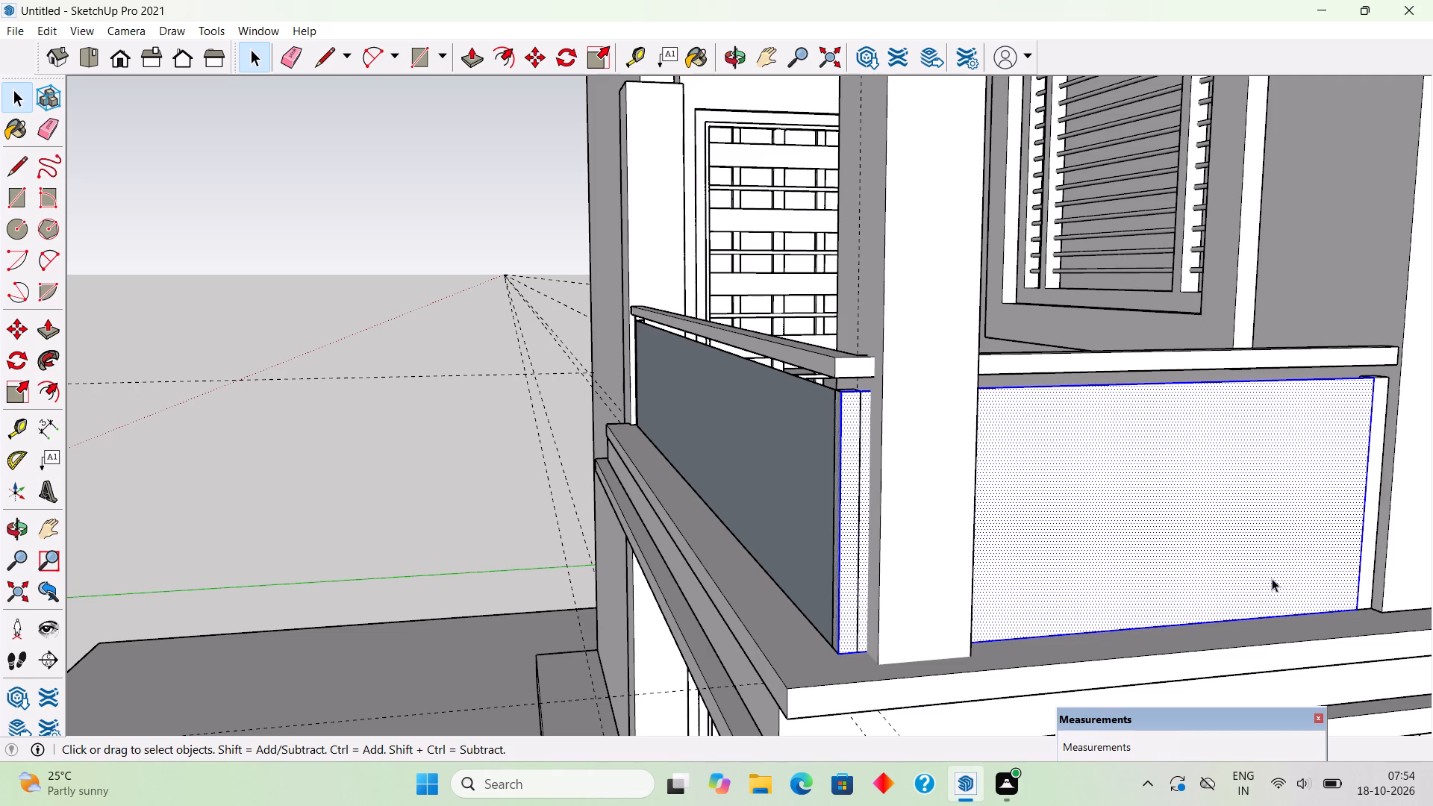
right_click(1272, 578)
left_click(1293, 469)
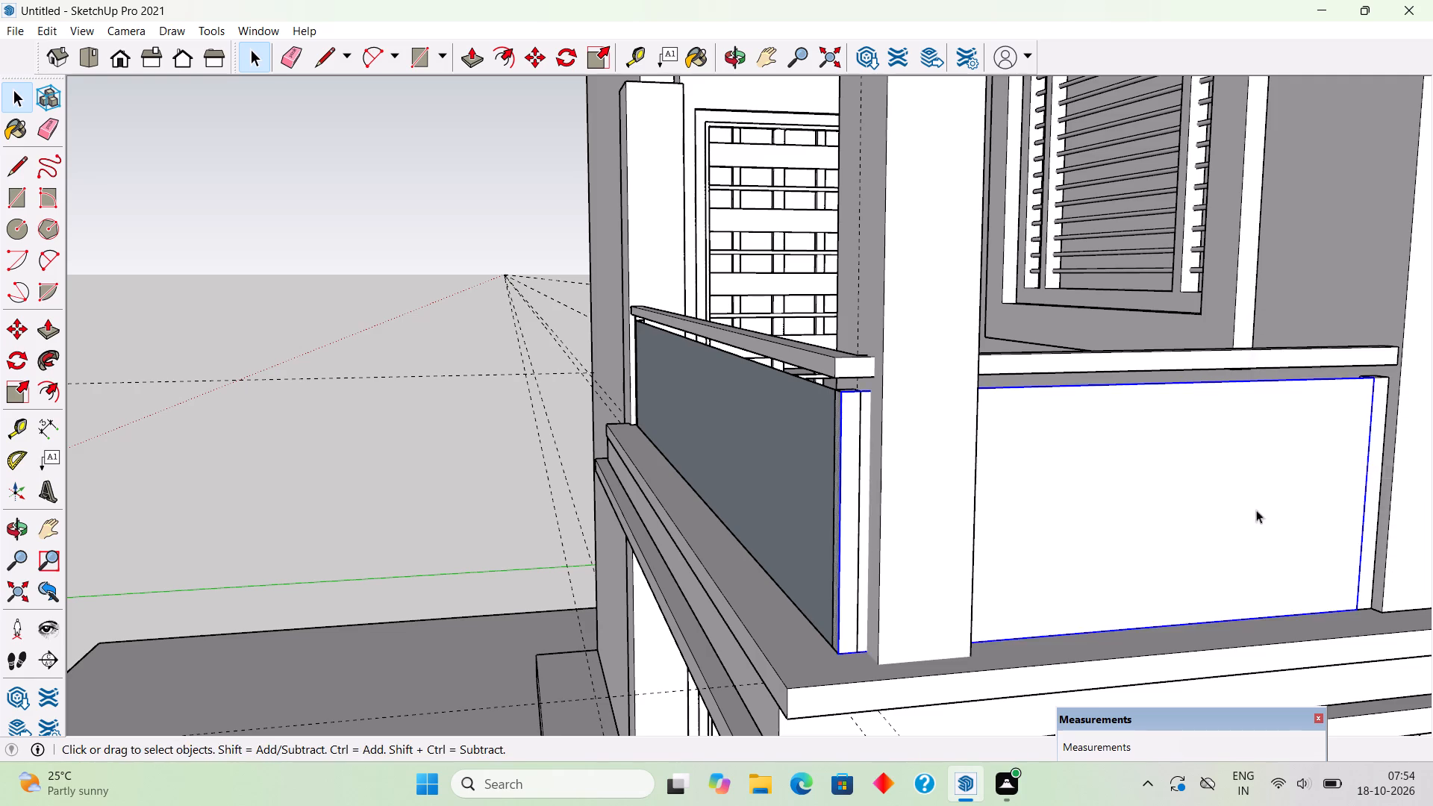
Delete the corner railing post where the front and side panels meet.
middle_click_drag(1232, 544, 1208, 675)
scroll(703, 555, "up", 11)
left_click(917, 530)
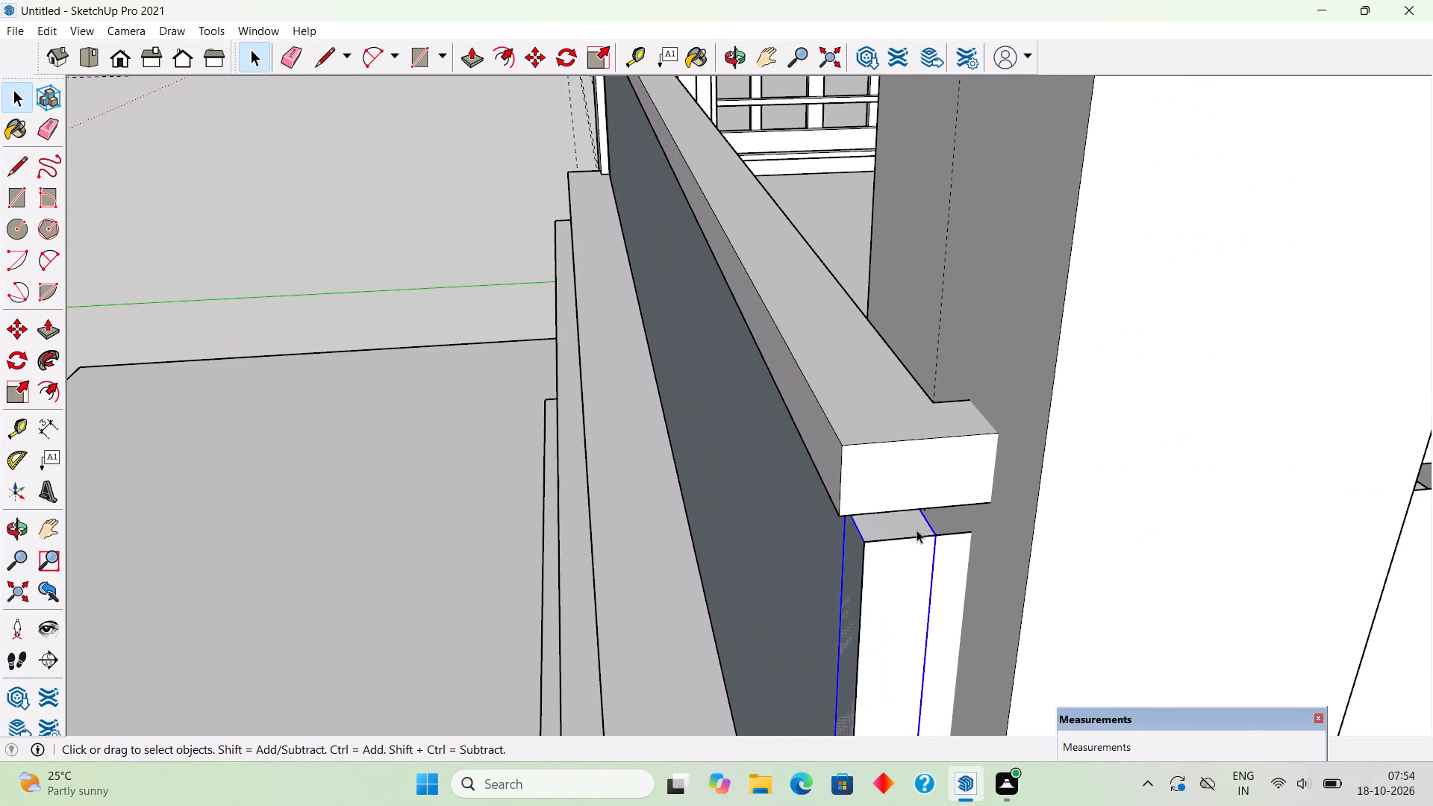
scroll(917, 530, "down", 5)
middle_click_drag(1152, 531, 623, 515)
scroll(623, 515, "down", 3)
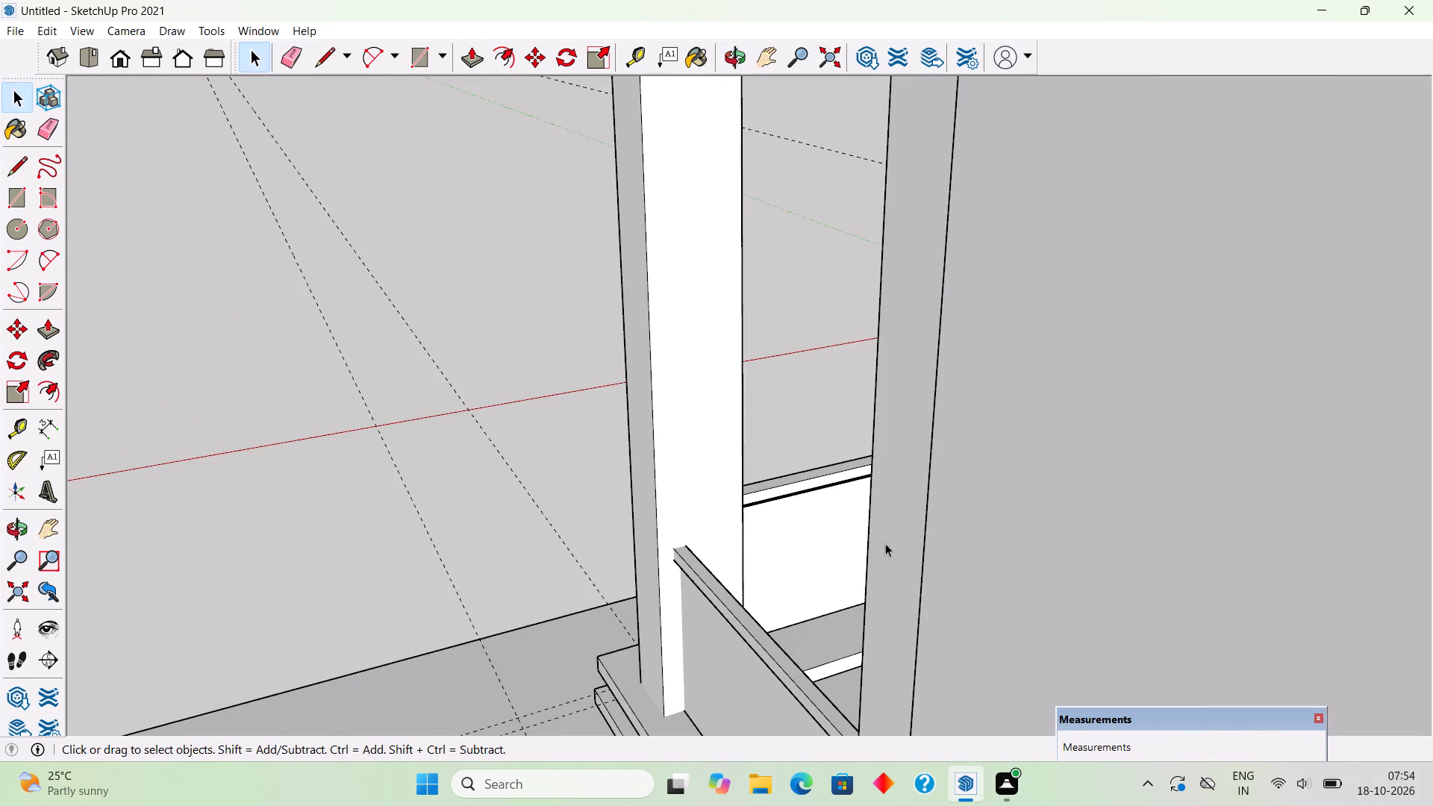
middle_click_drag(899, 550, 1348, 581)
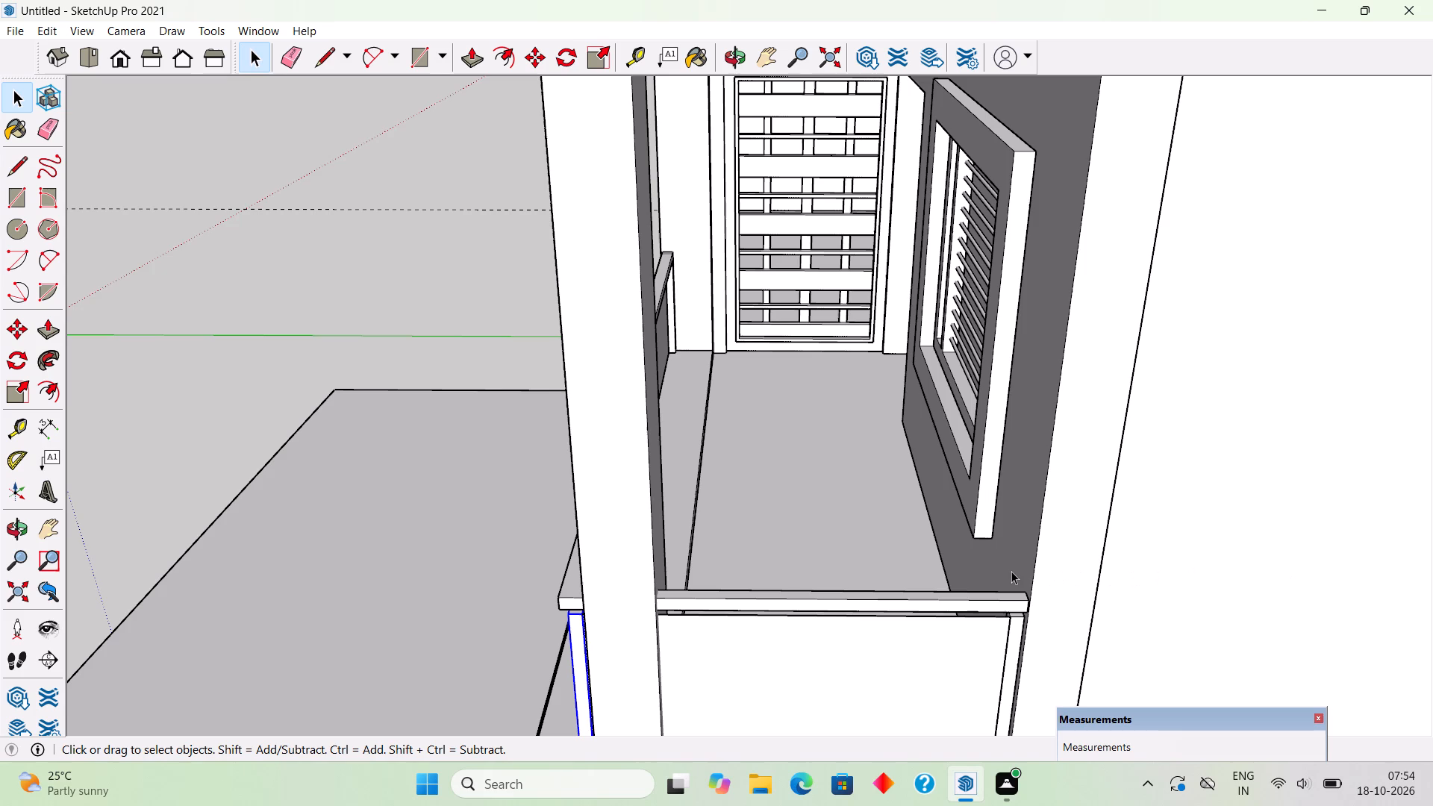
key("Delete")
Examine the balcony railing from the front and side, and the floor strip along the inside of the front panel.
scroll(683, 589, "down", 4)
middle_click_drag(665, 560, 1061, 447)
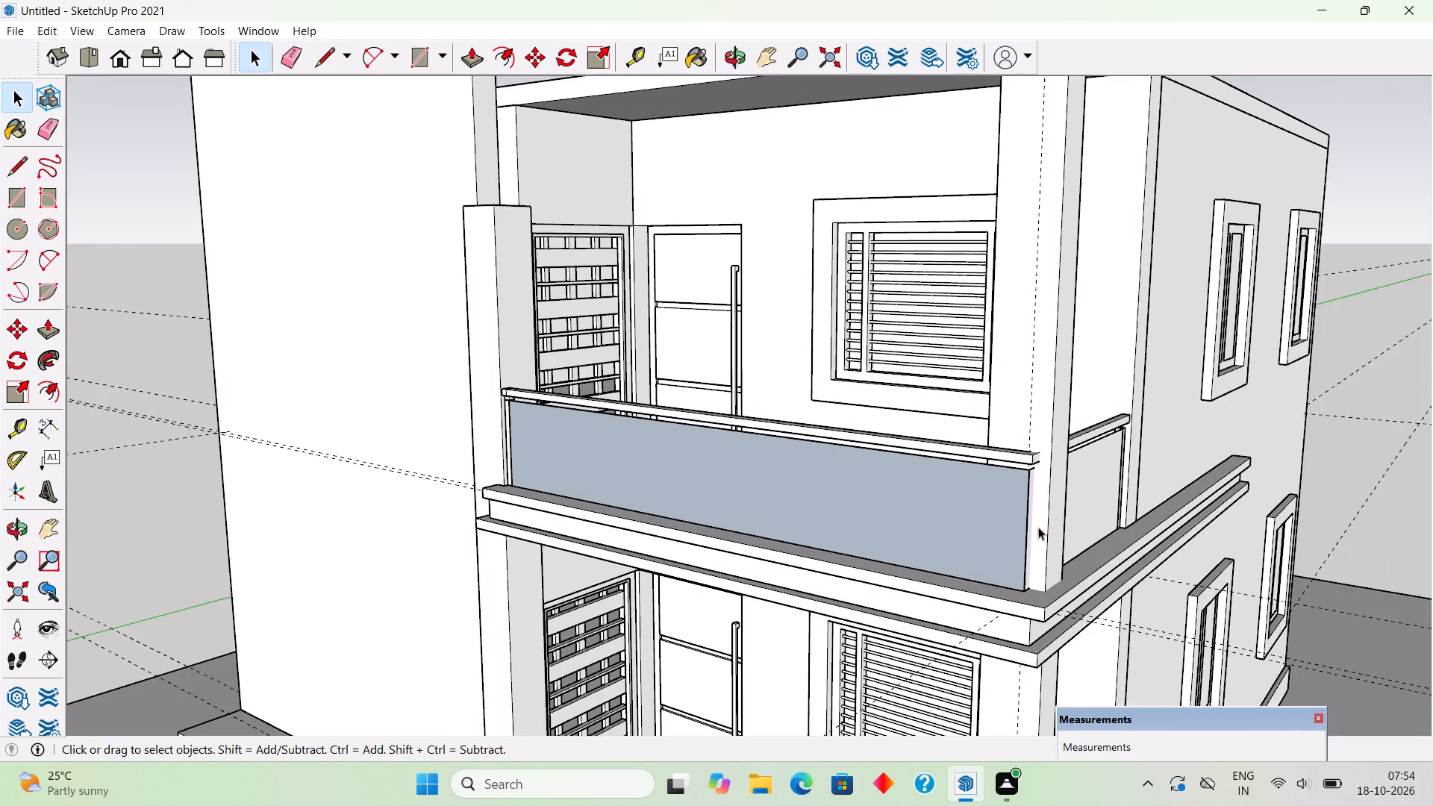
scroll(1023, 535, "up", 2)
middle_click_drag(1000, 543, 1265, 537)
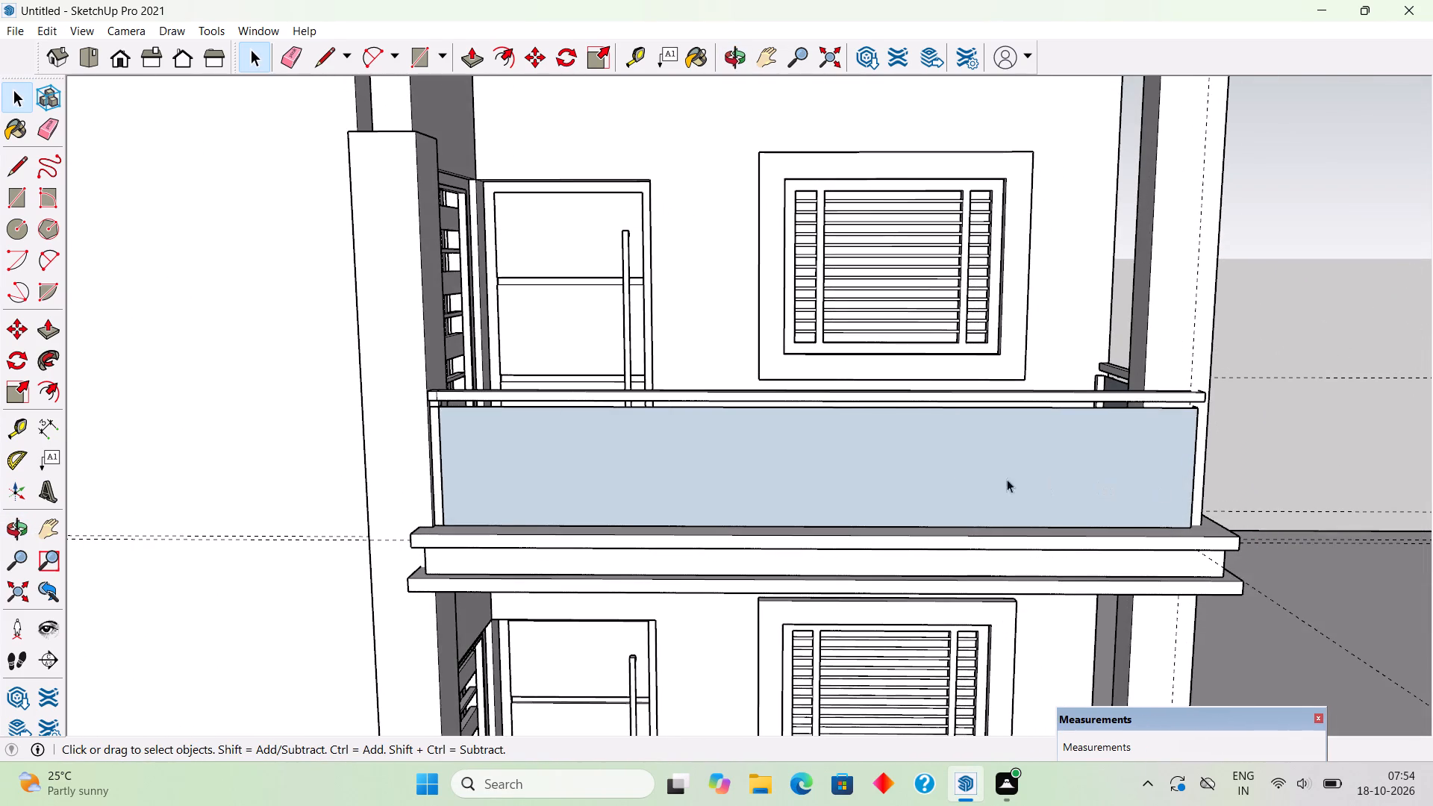
middle_click_drag(961, 491, 894, 640)
scroll(893, 640, "down", 2)
middle_click_drag(957, 531, 682, 546)
middle_click_drag(831, 566, 654, 591)
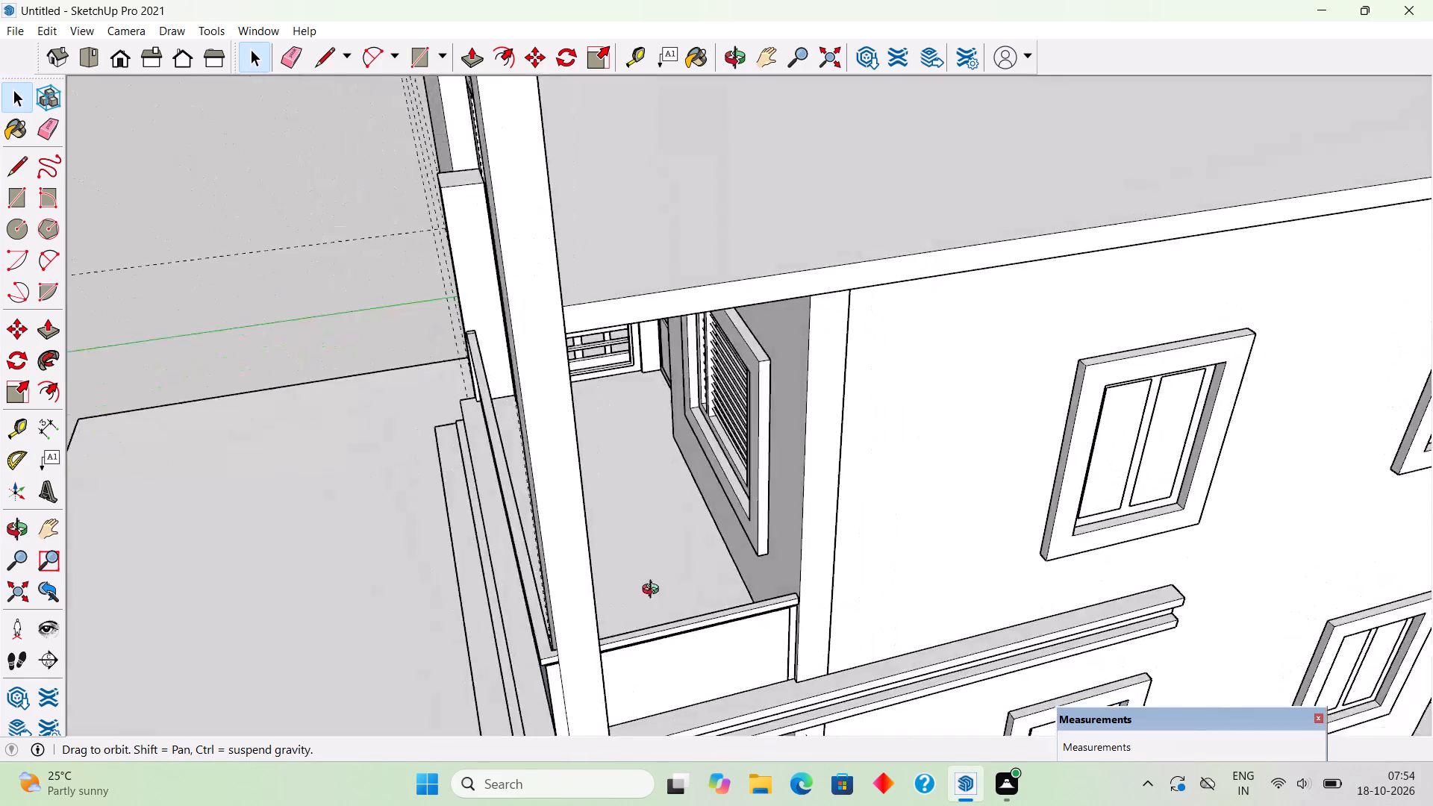
middle_click_drag(654, 591, 558, 581)
scroll(528, 504, "up", 4)
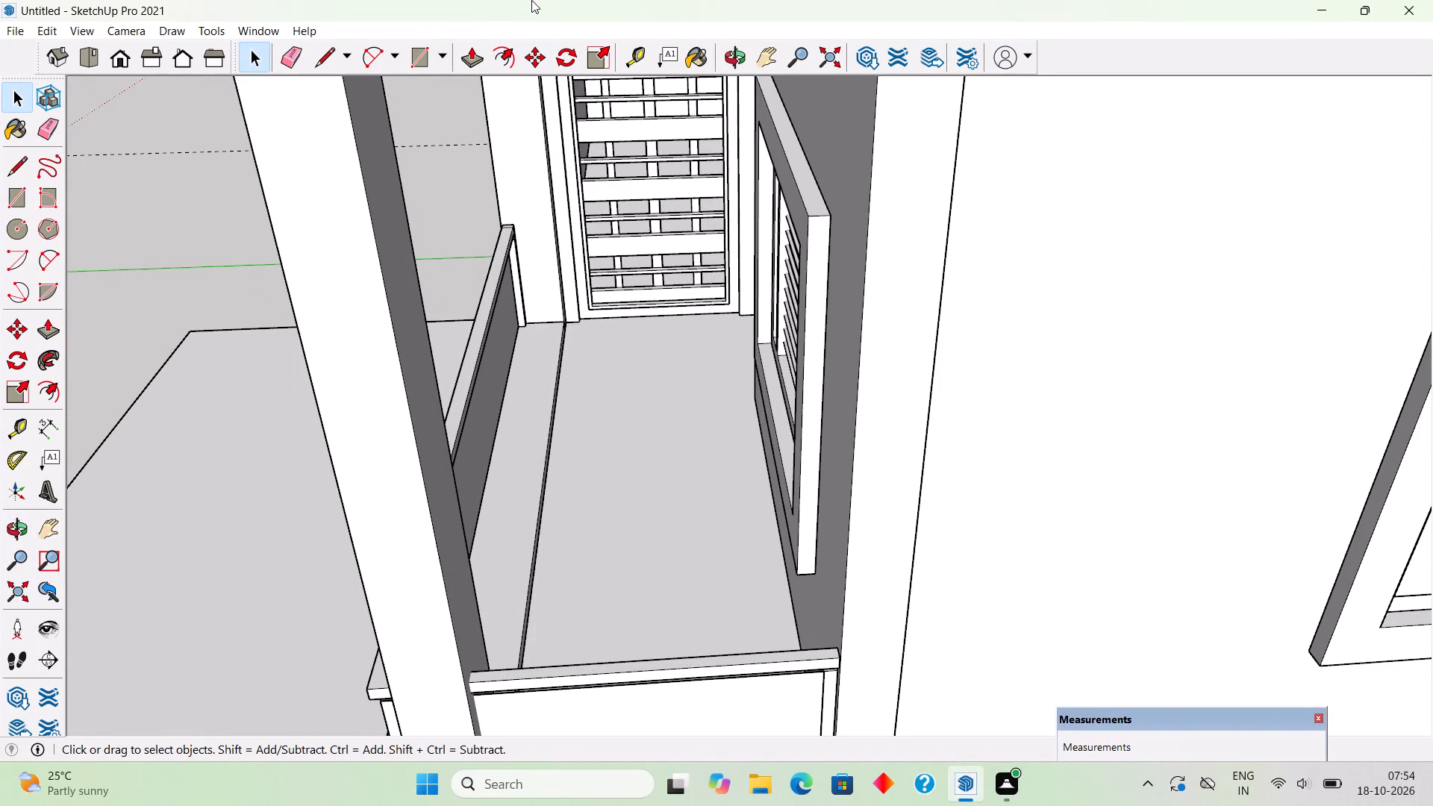
scroll(484, 381, "up", 6)
scroll(561, 413, "up", 4)
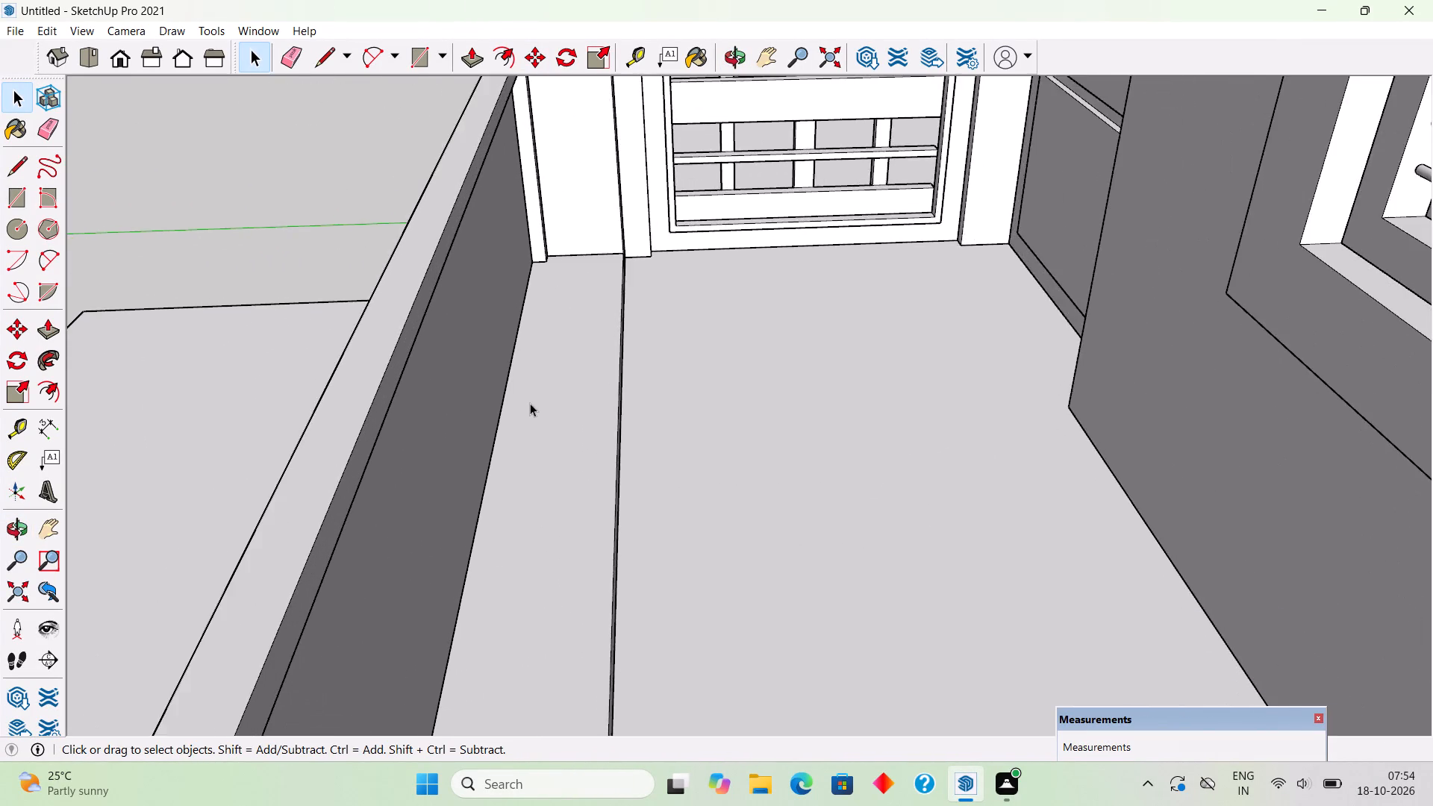
middle_click_drag(497, 374, 451, 322)
scroll(451, 322, "down", 3)
middle_click_drag(419, 324, 401, 290)
scroll(401, 290, "up", 1)
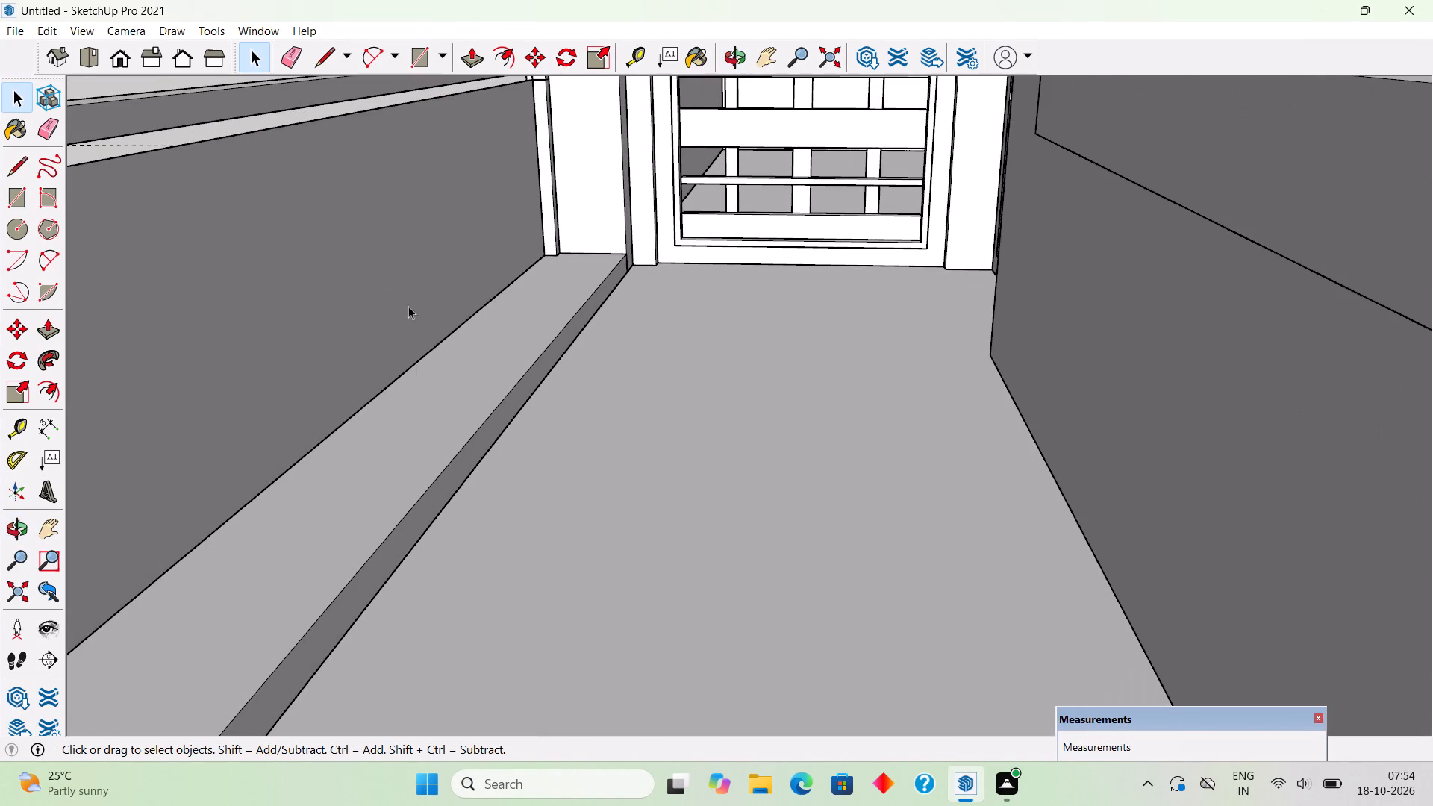
scroll(416, 376, "up", 2)
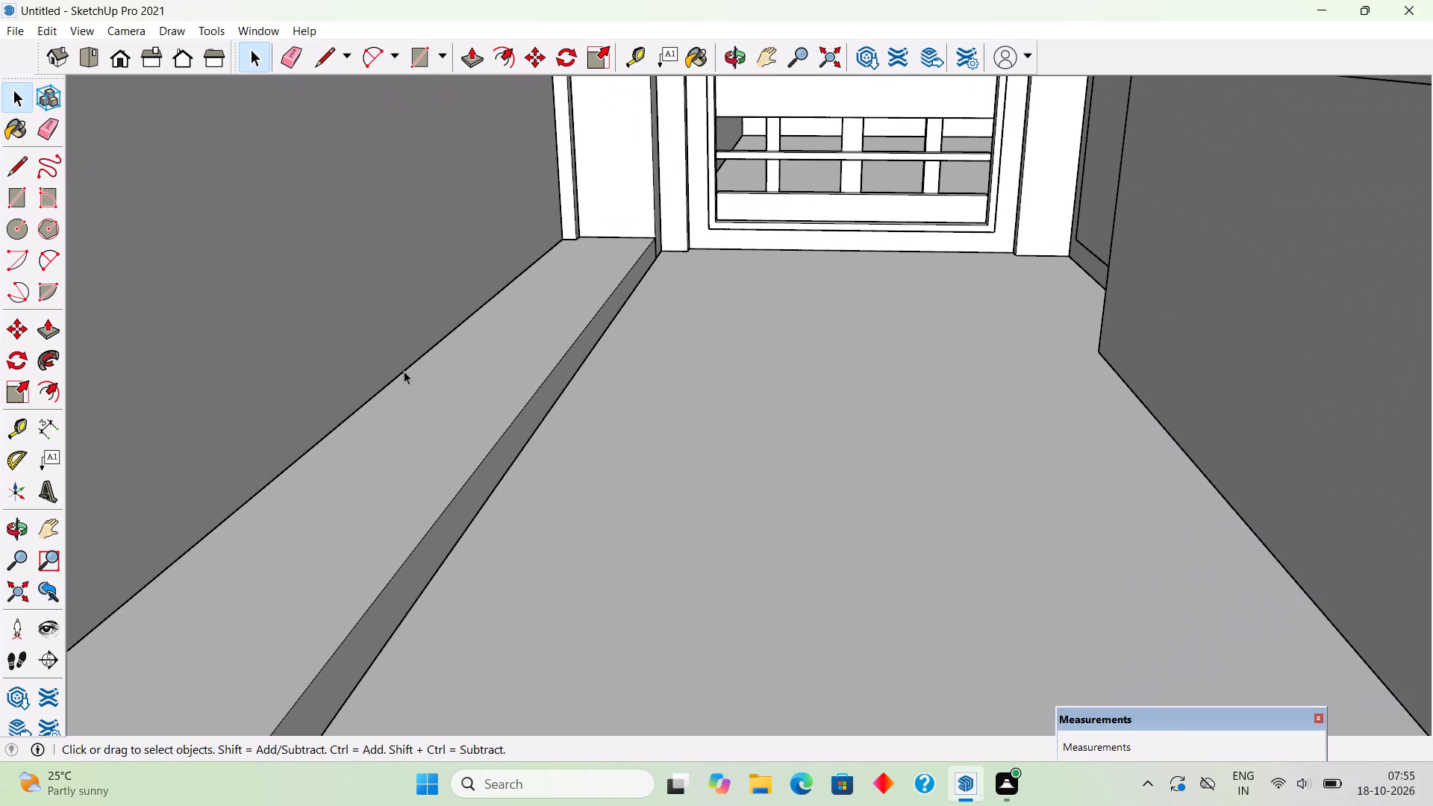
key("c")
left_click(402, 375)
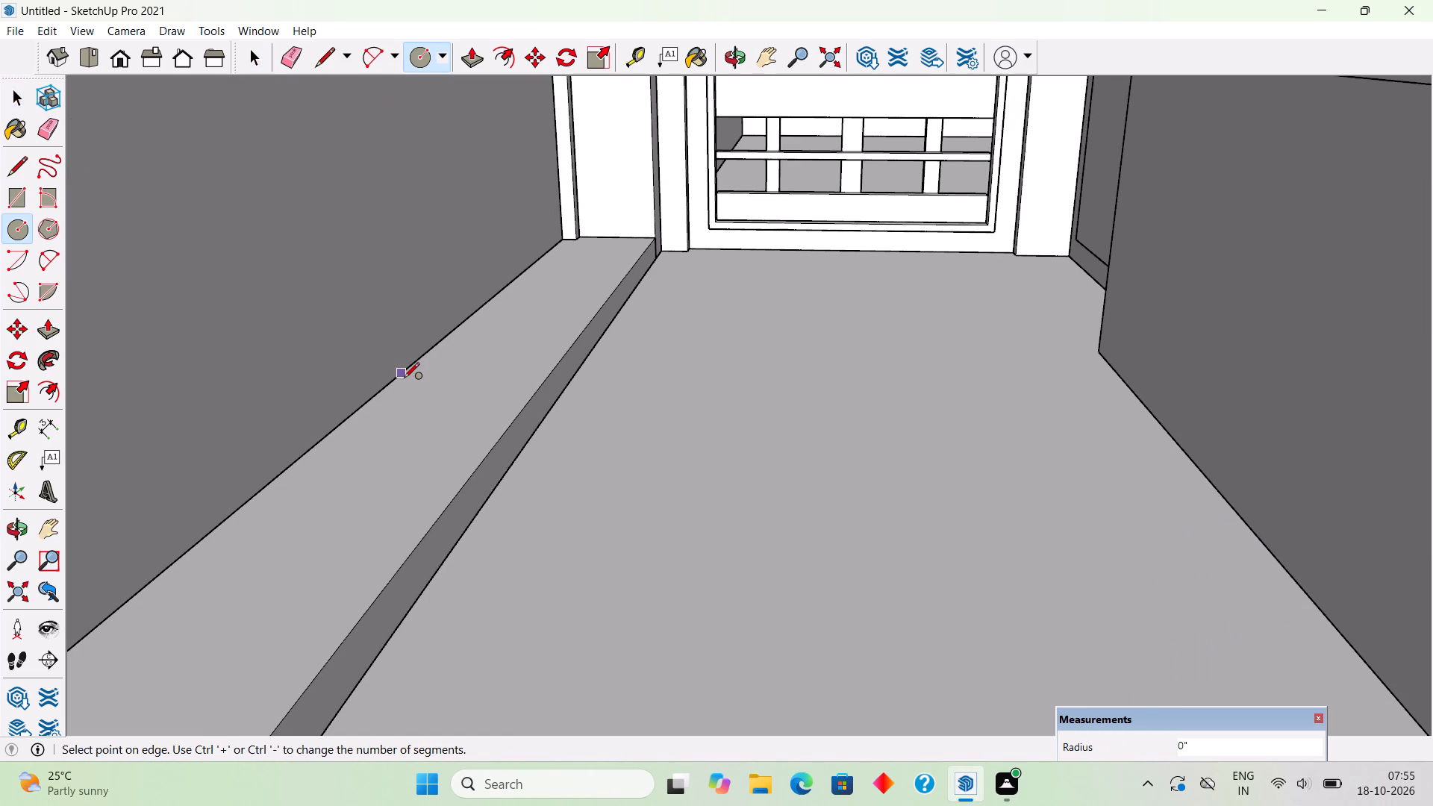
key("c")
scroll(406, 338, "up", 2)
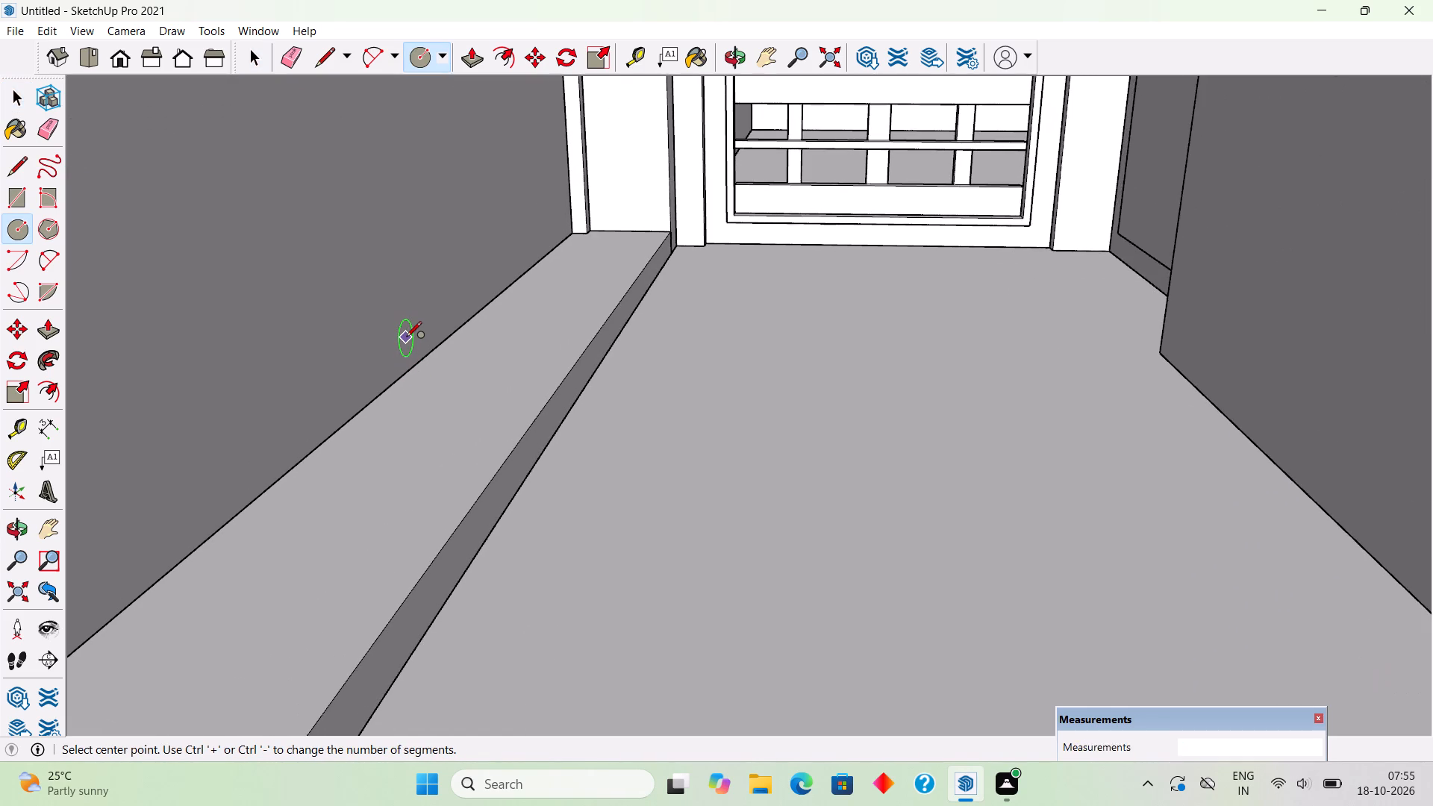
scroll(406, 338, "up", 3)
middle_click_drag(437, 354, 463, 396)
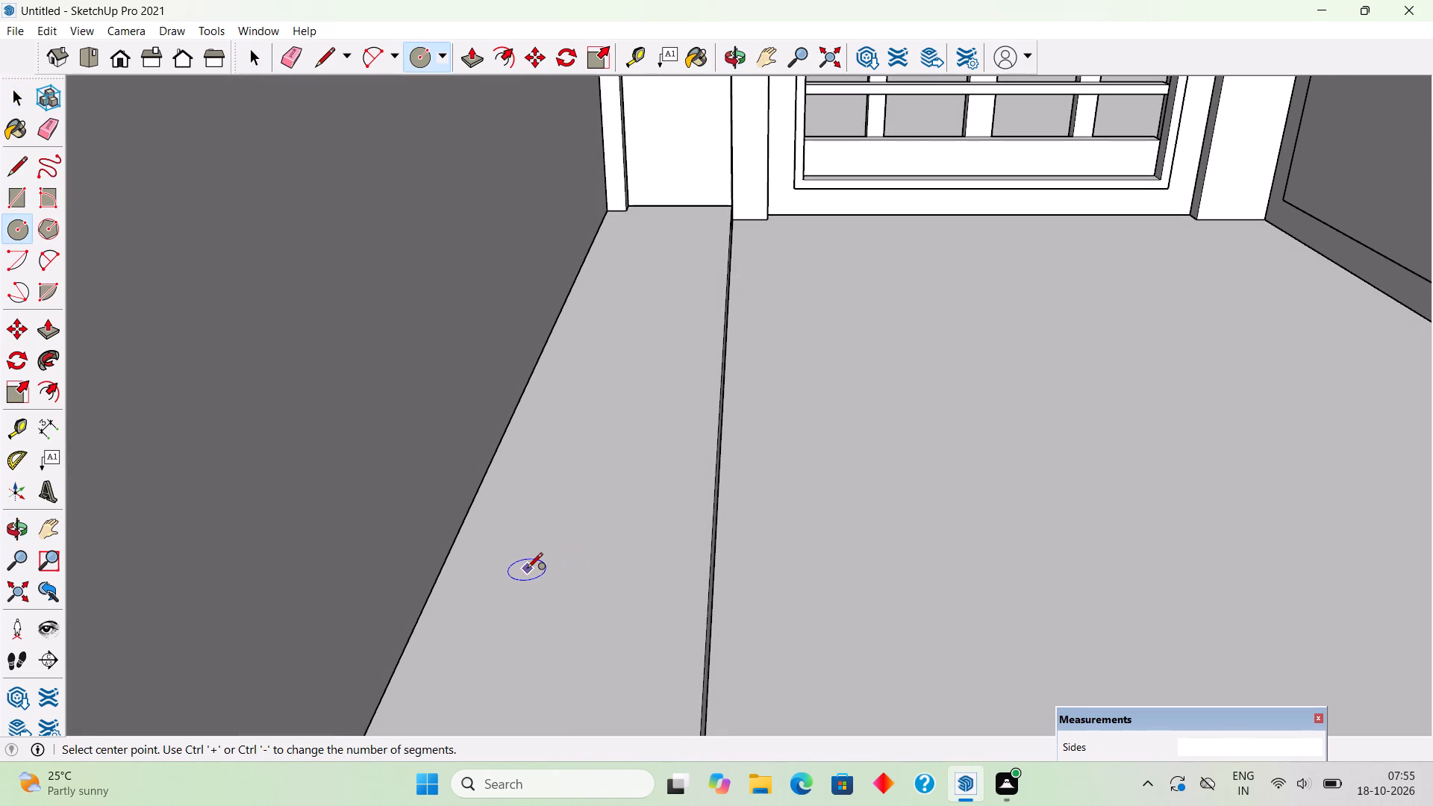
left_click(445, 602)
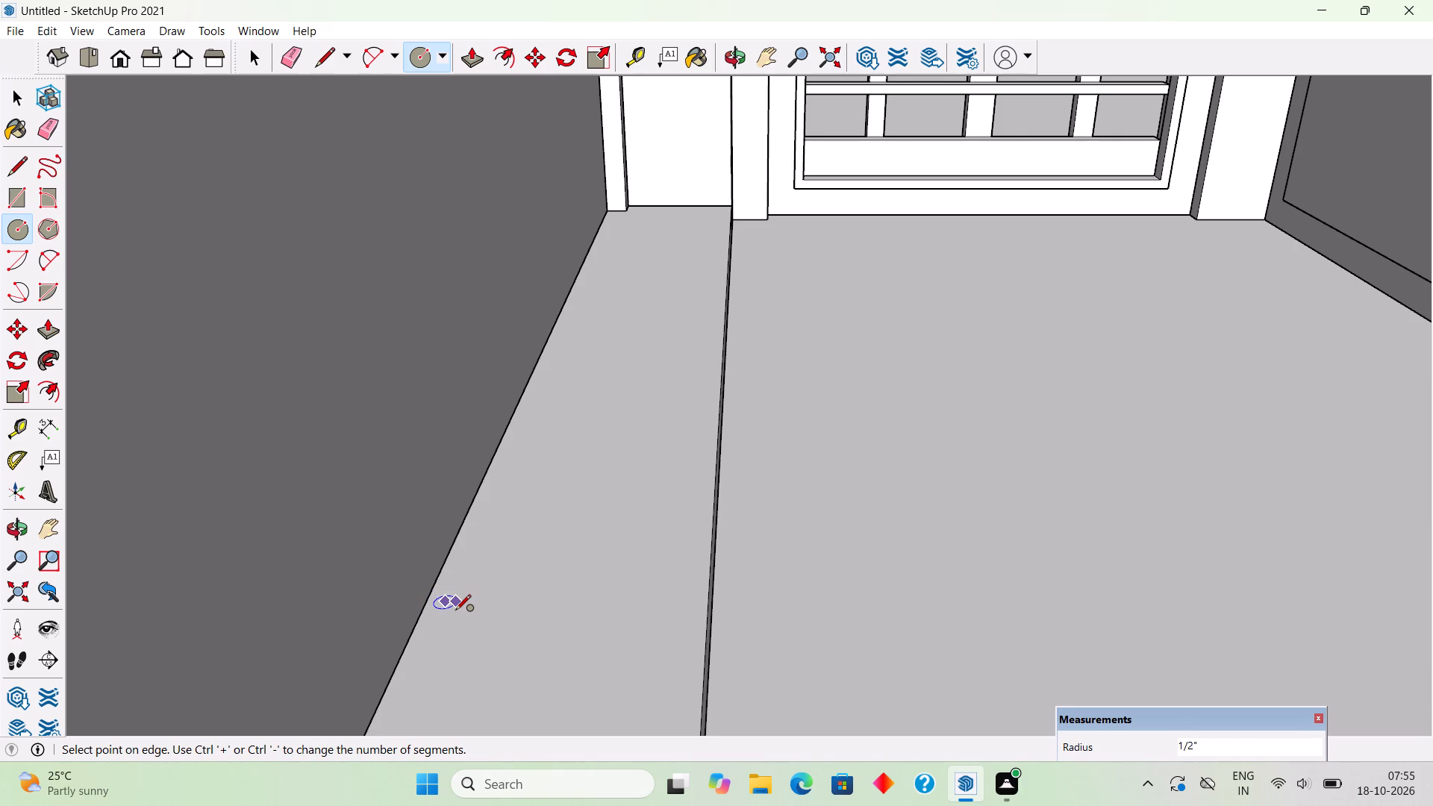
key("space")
Create a guide on the balcony floor running along the inner base edge of the front railing's end post.
key("t")
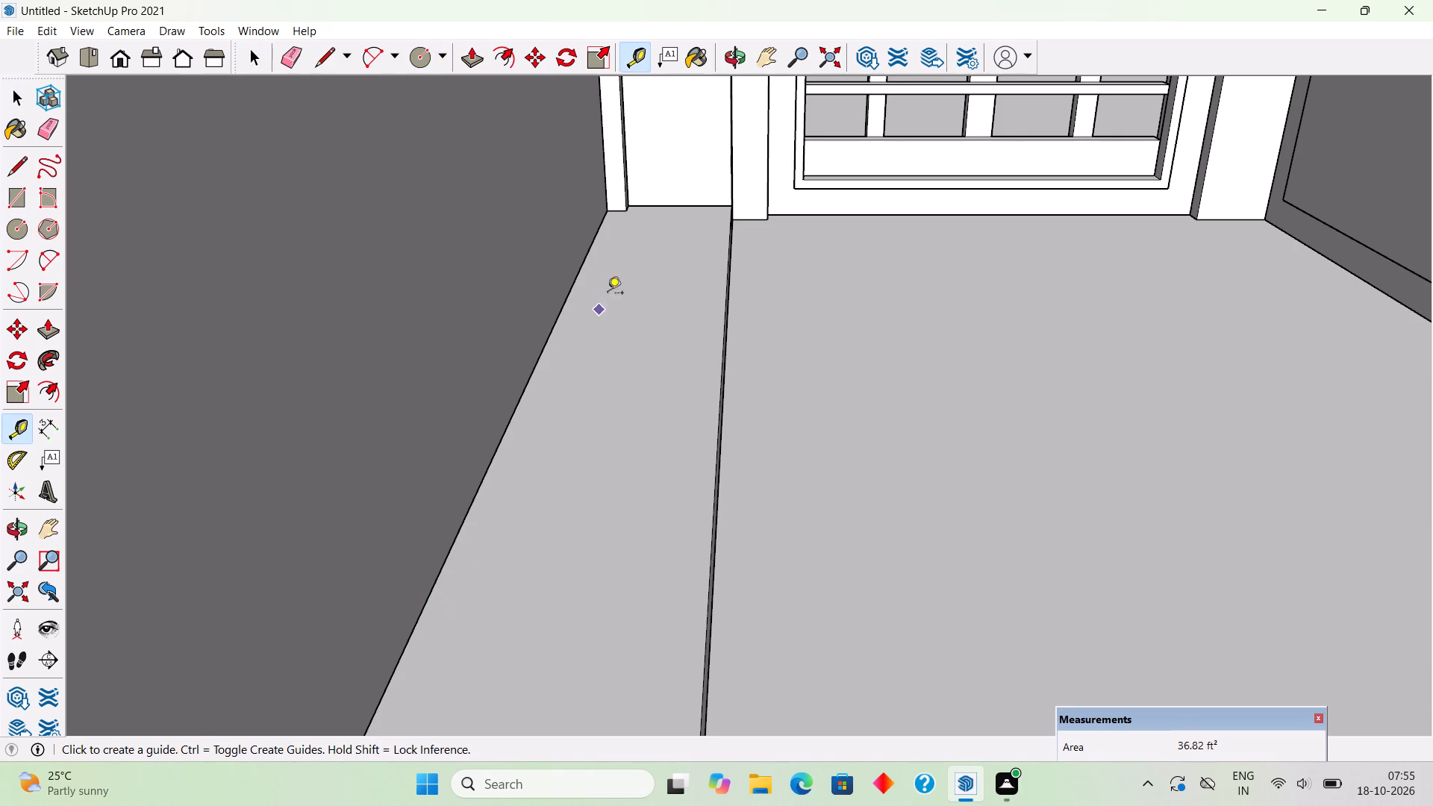
scroll(631, 200, "up", 12)
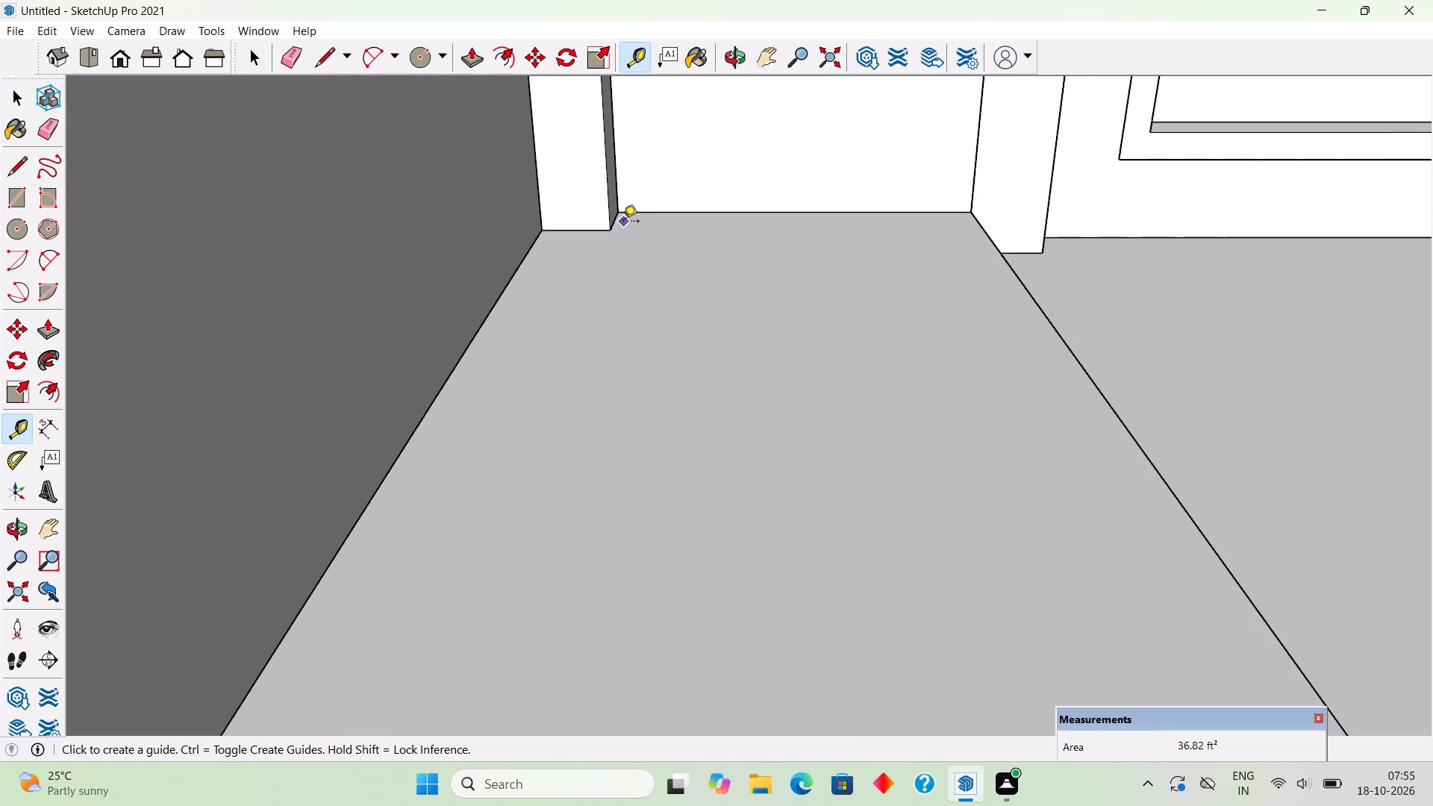
double_click(619, 222)
double_click(614, 222)
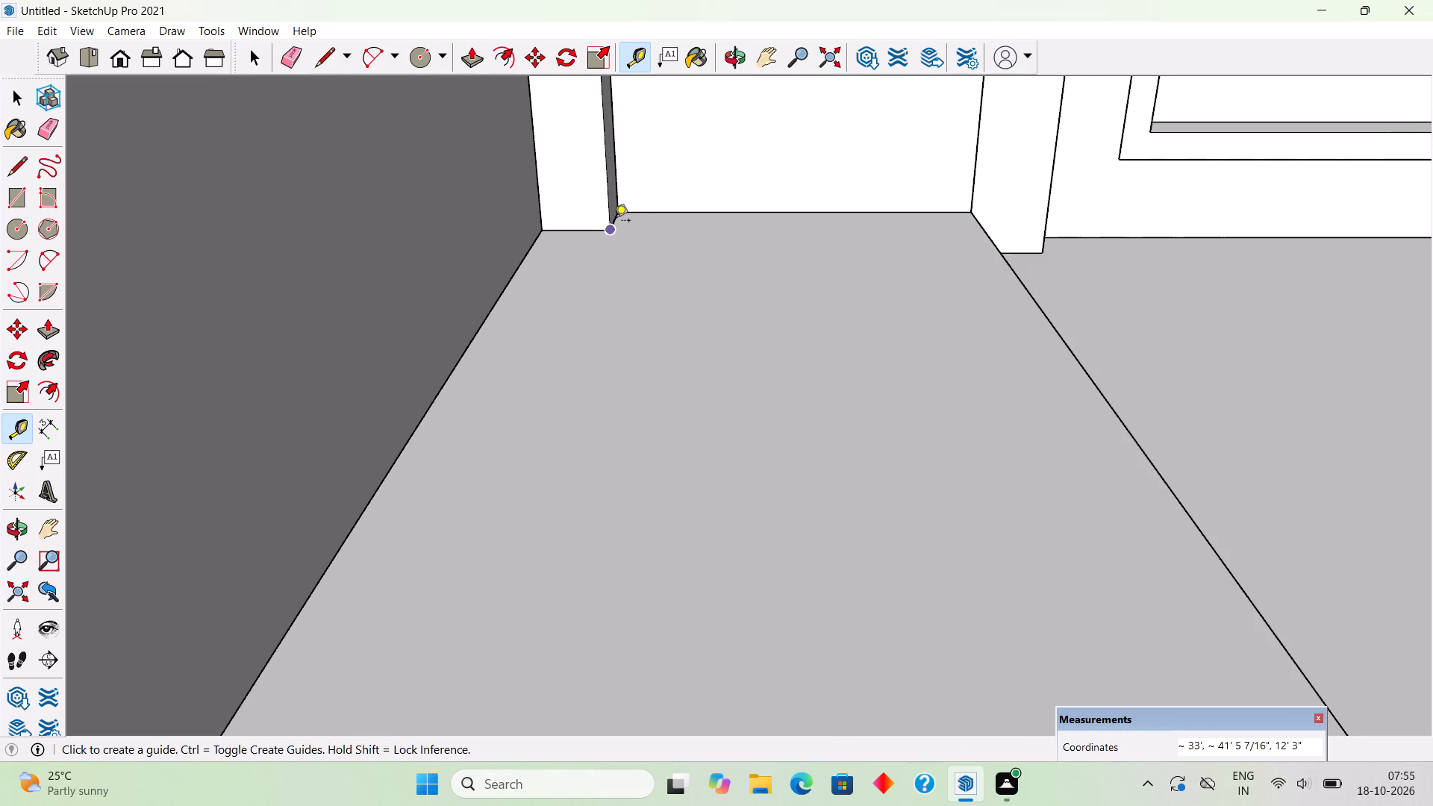
scroll(614, 222, "up", 9)
double_click(620, 223)
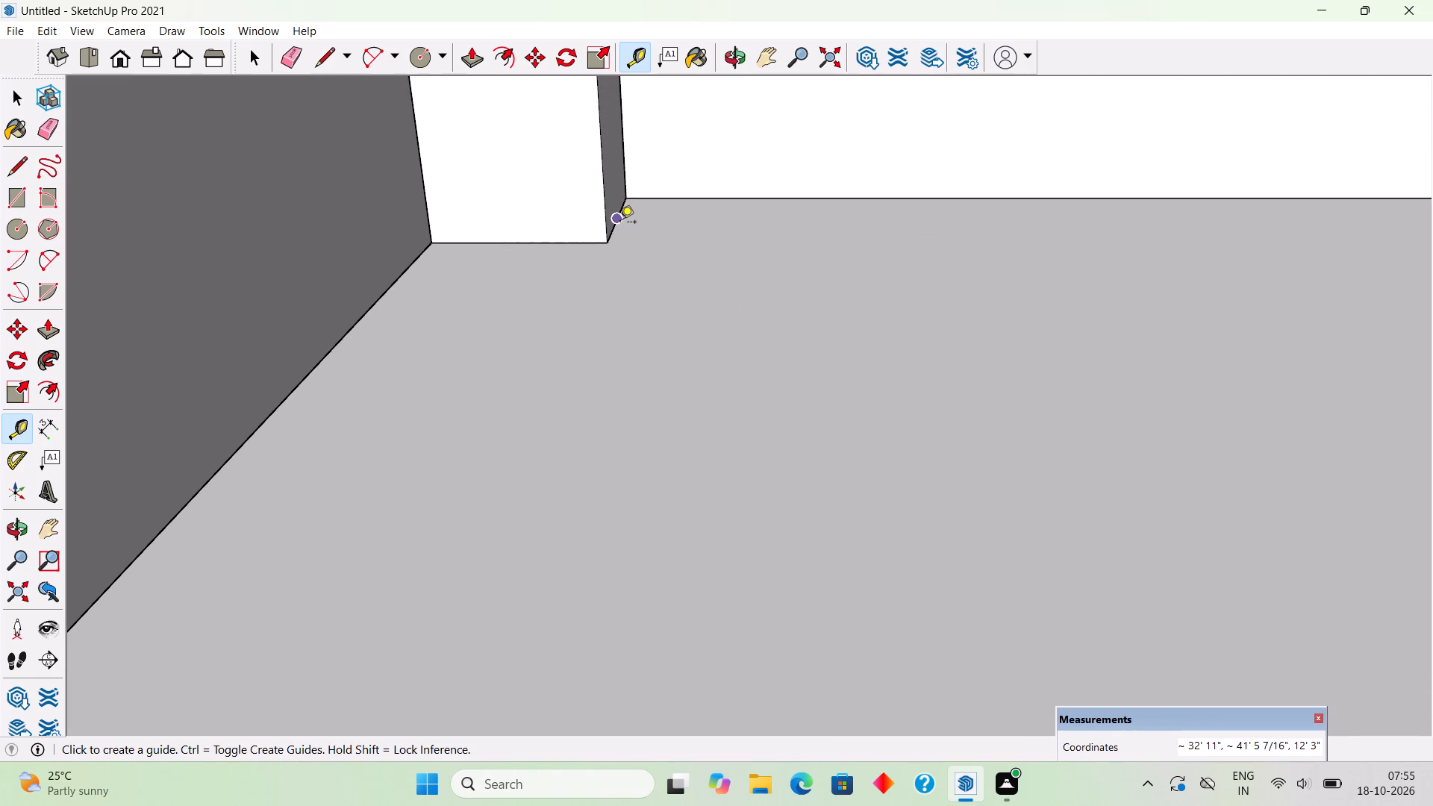
Place a parallel guide 2" from the post-edge guide, along the base of the front railing panel.
scroll(620, 223, "down", 12)
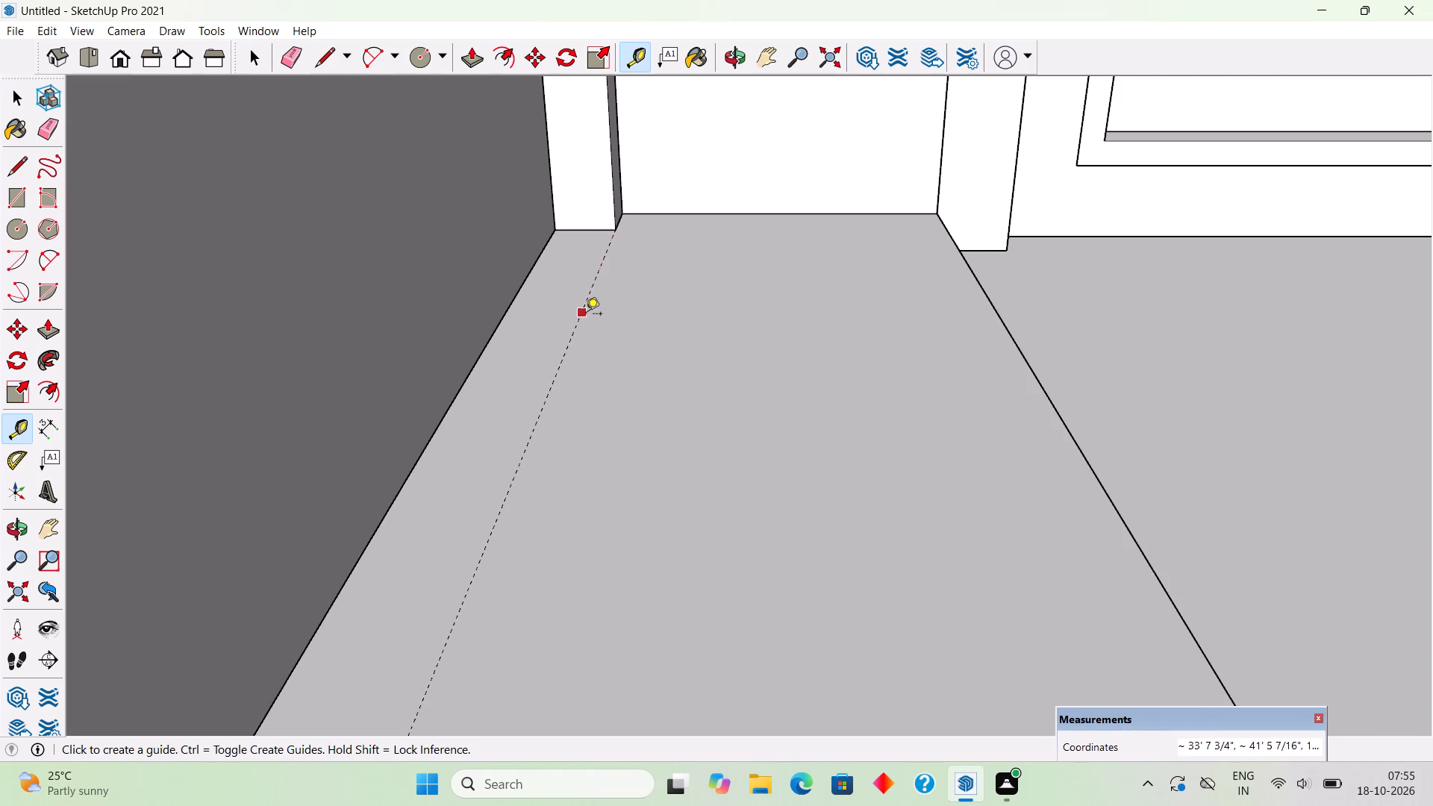
left_click(585, 311)
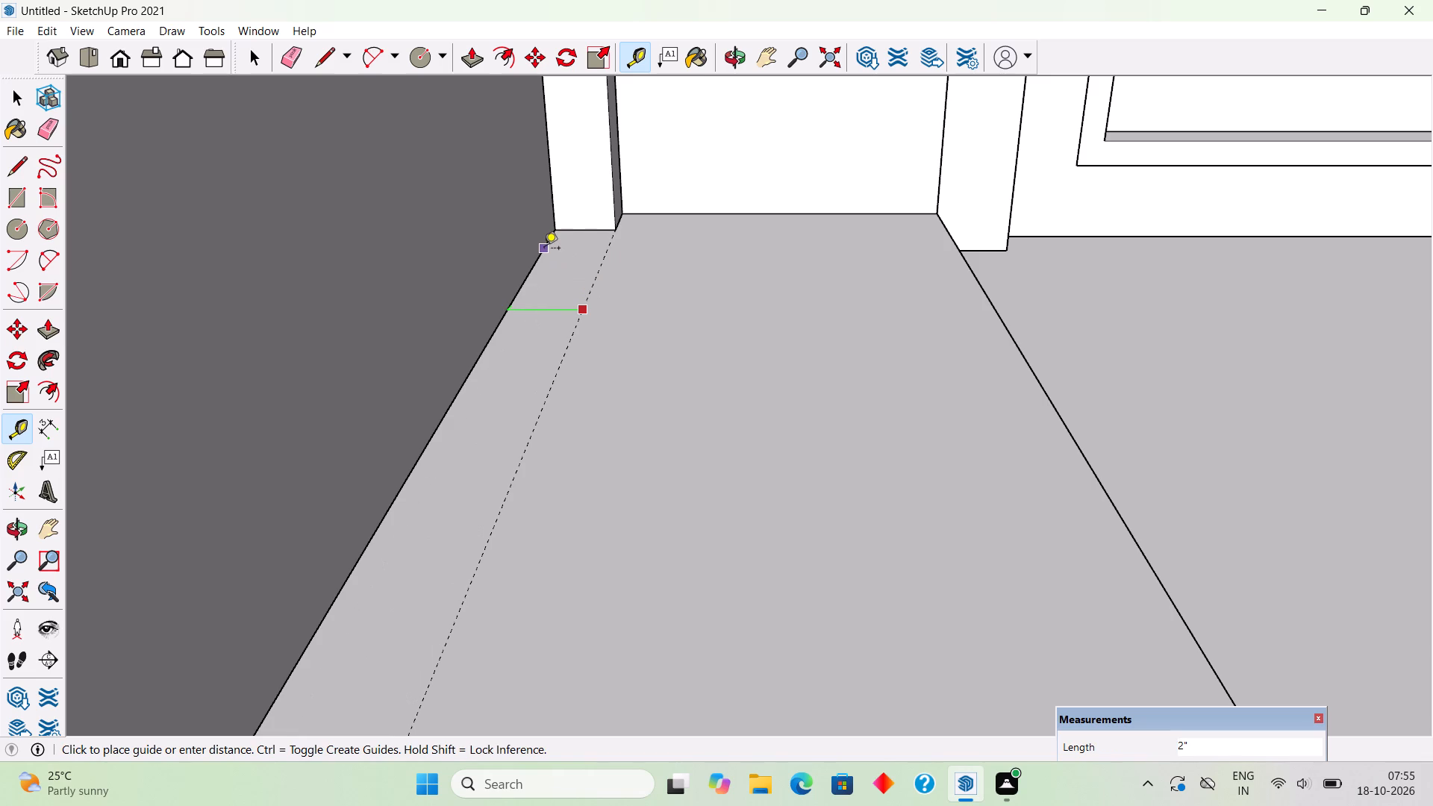
left_click(544, 249)
Place a parallel guide 0.5" from the existing floor guide, on the side toward the front railing panel.
scroll(544, 249, "down", 13)
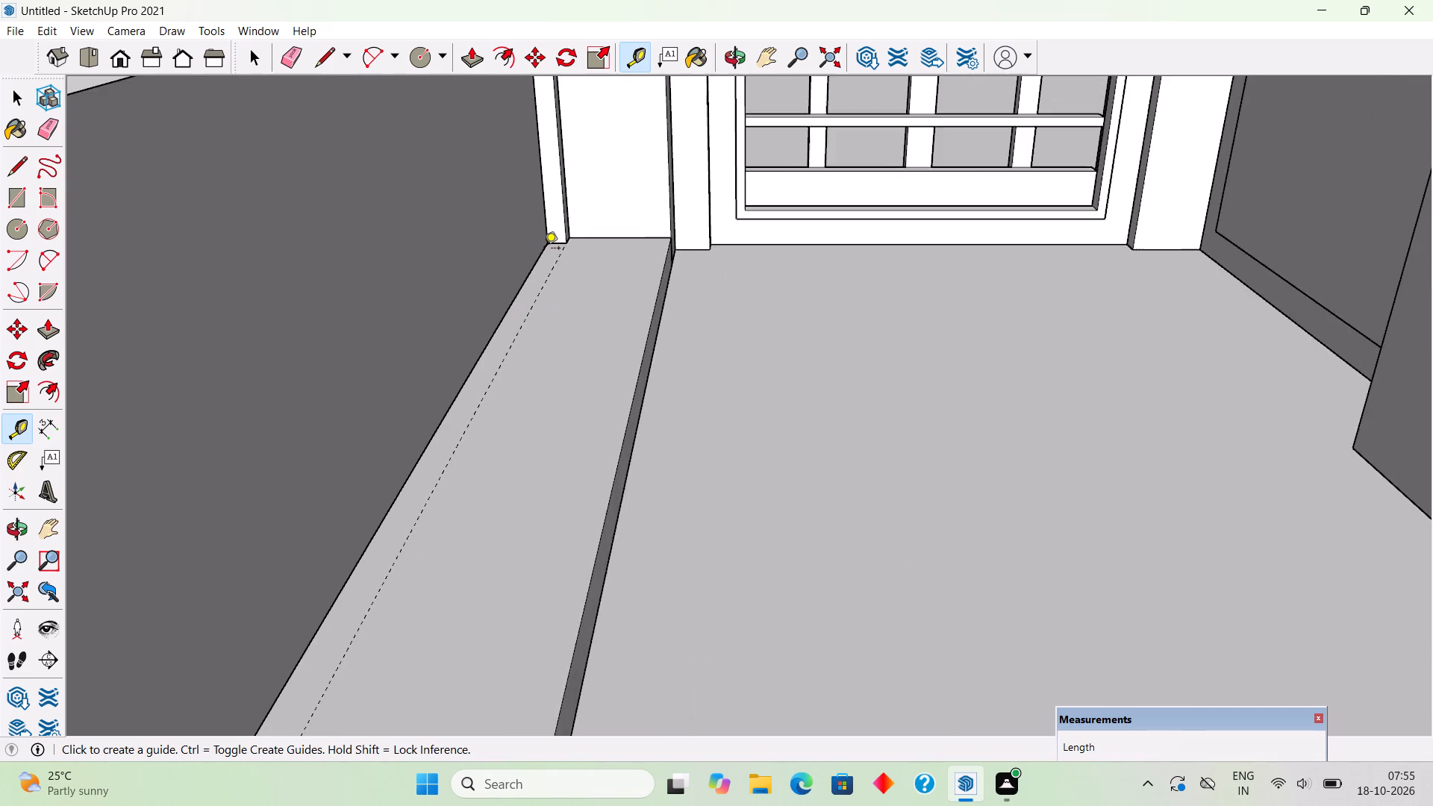
scroll(544, 249, "down", 3)
scroll(396, 510, "up", 6)
scroll(384, 578, "up", 5)
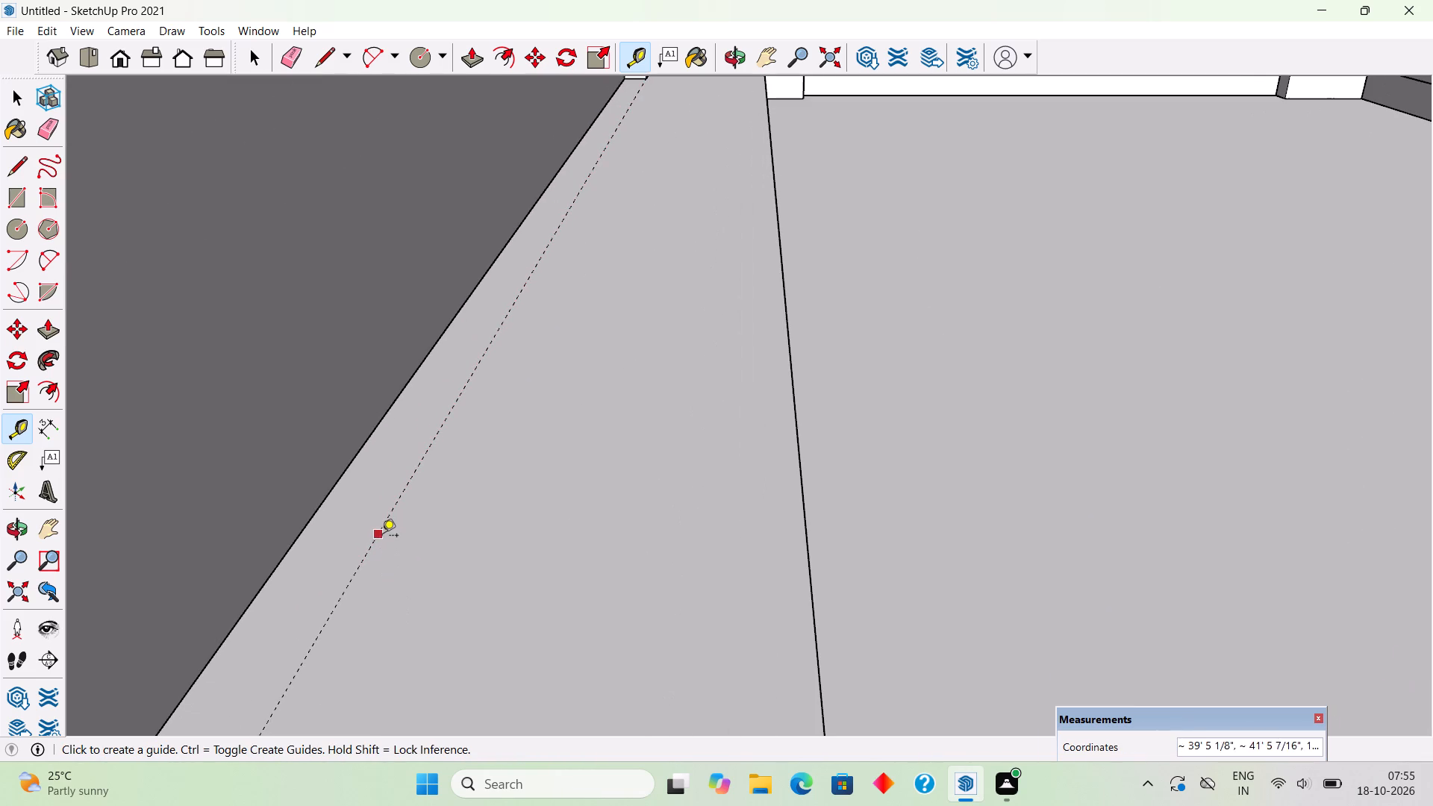
left_click(382, 534)
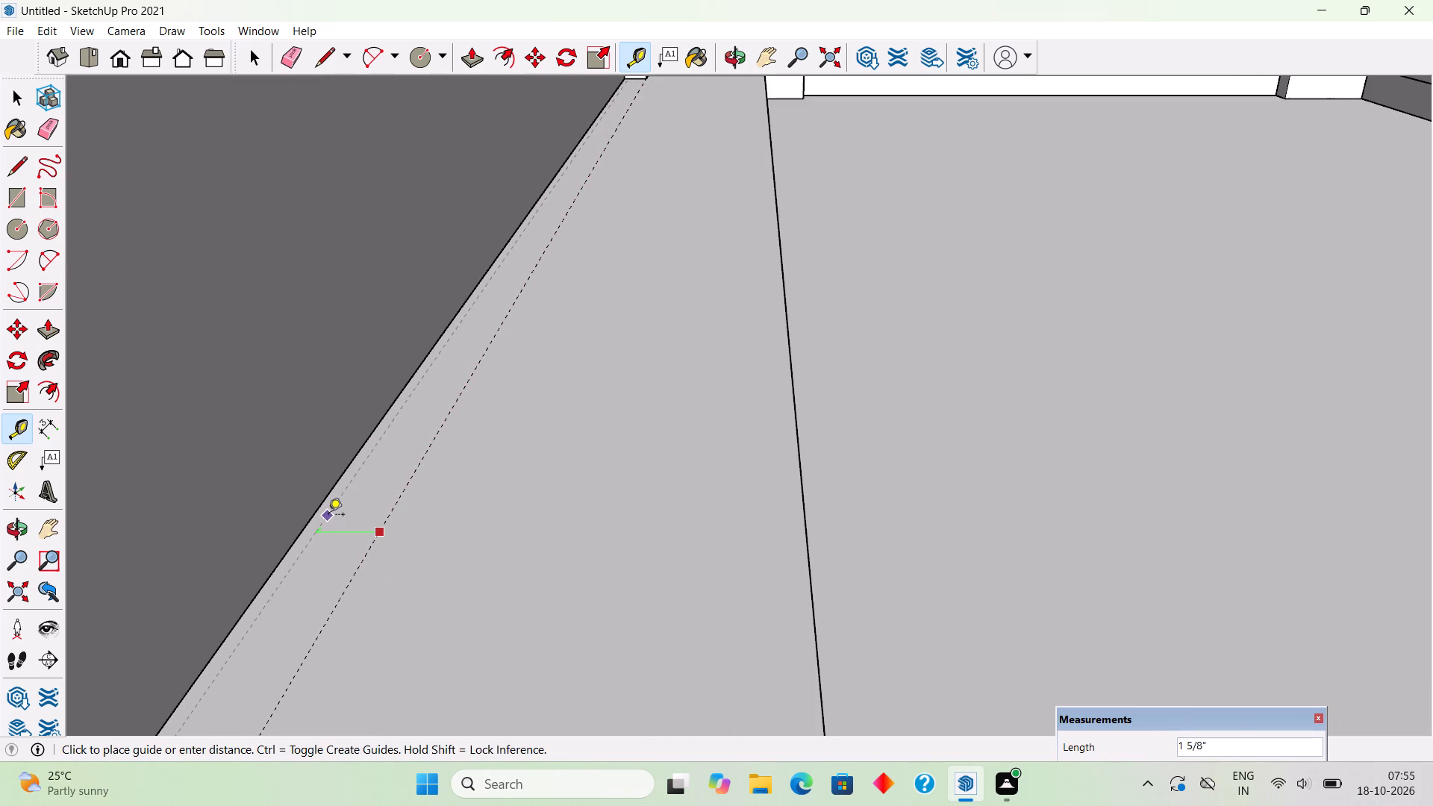
type(".5\"")
key("Return")
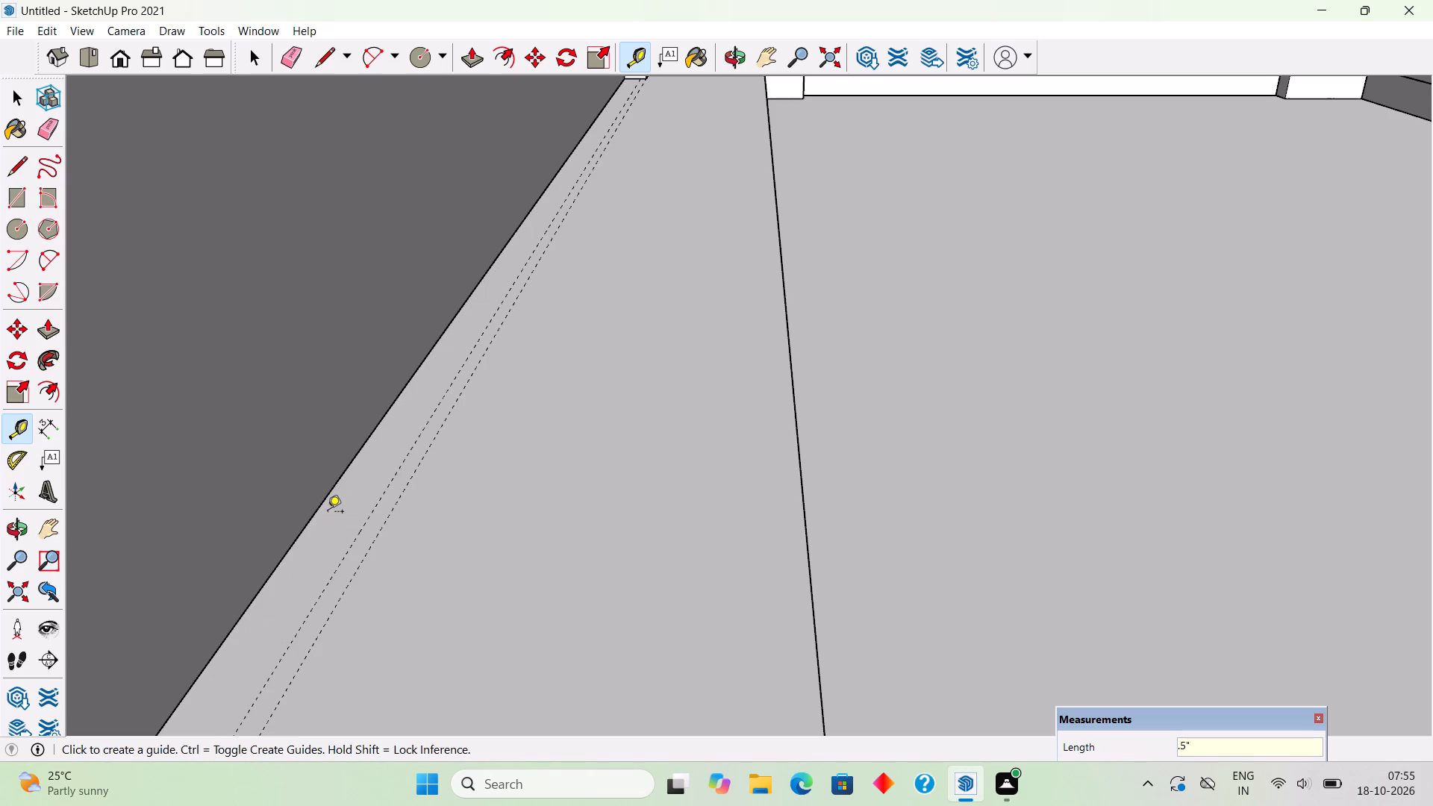
Place another parallel guide 1" from the guide farthest from the front railing panel, on the panel side.
scroll(369, 512, "down", 4)
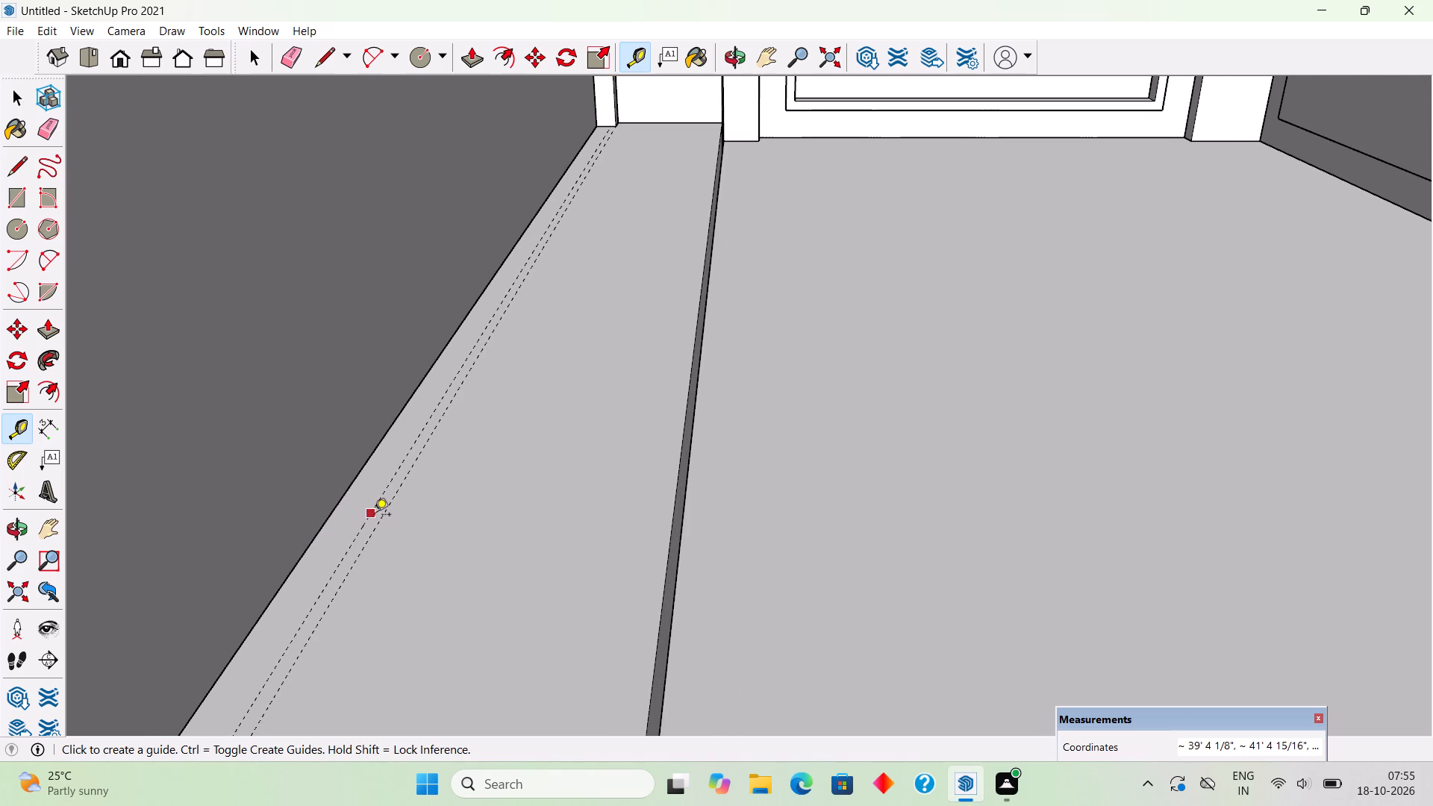
middle_click_drag(418, 493, 498, 465)
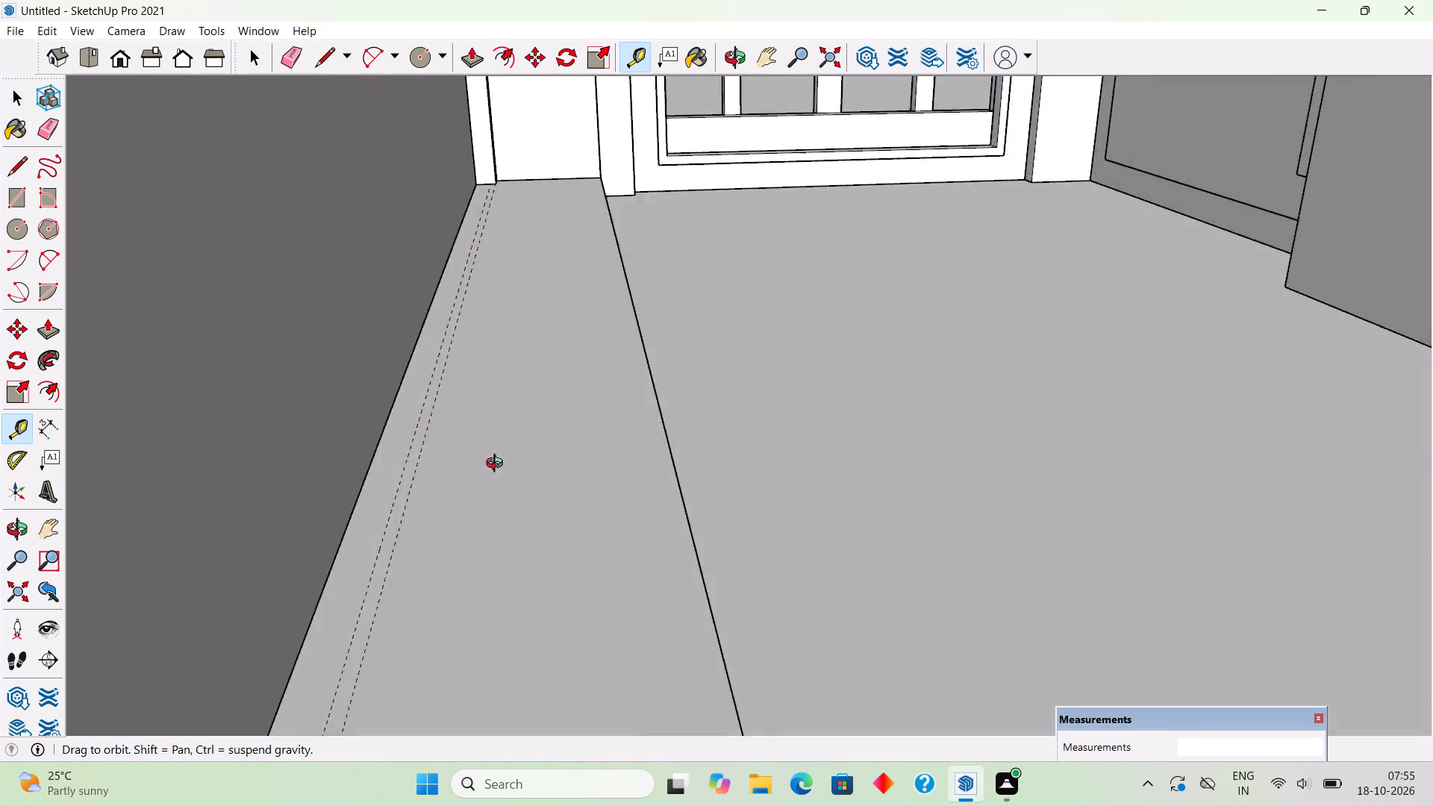
middle_click_drag(498, 465, 556, 446)
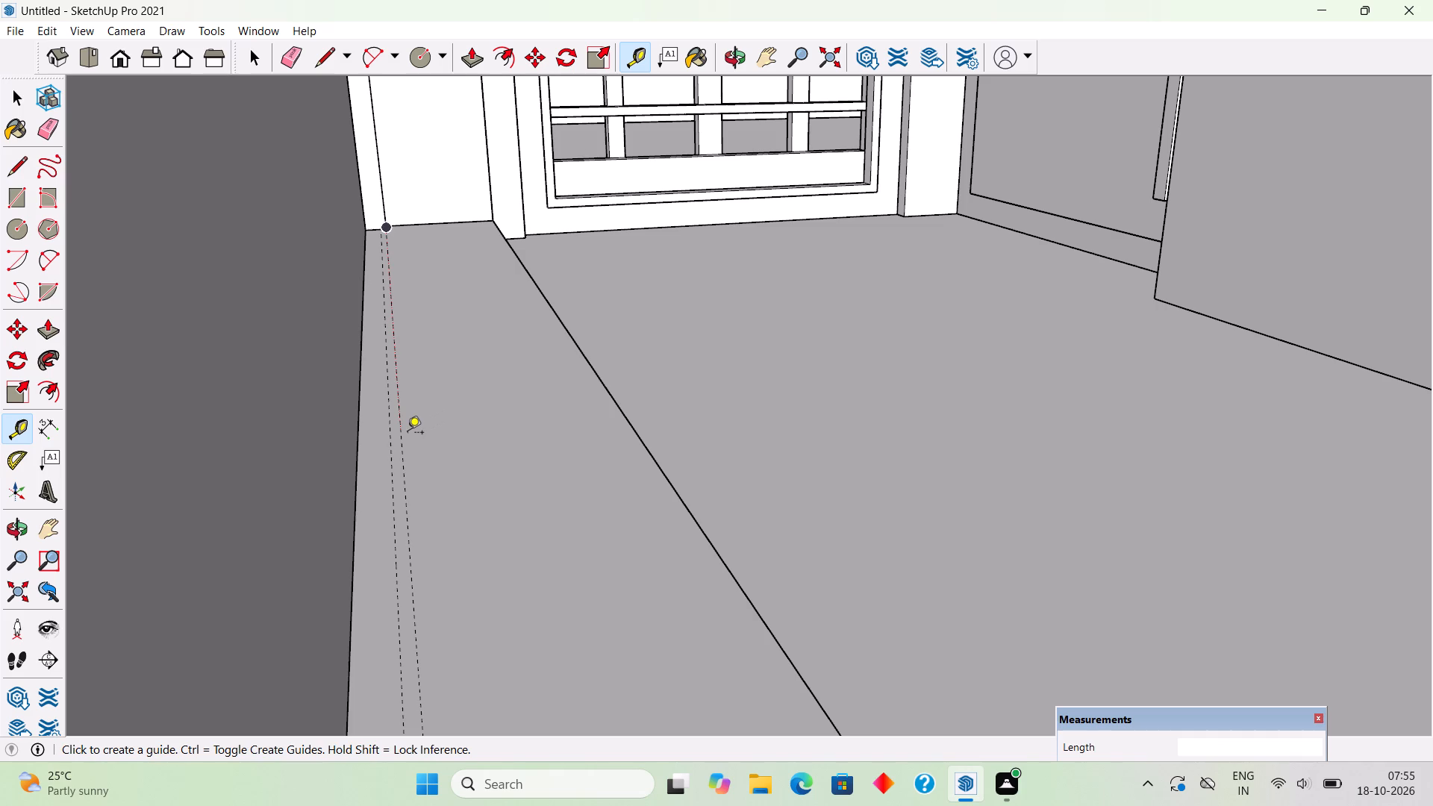
left_click(402, 445)
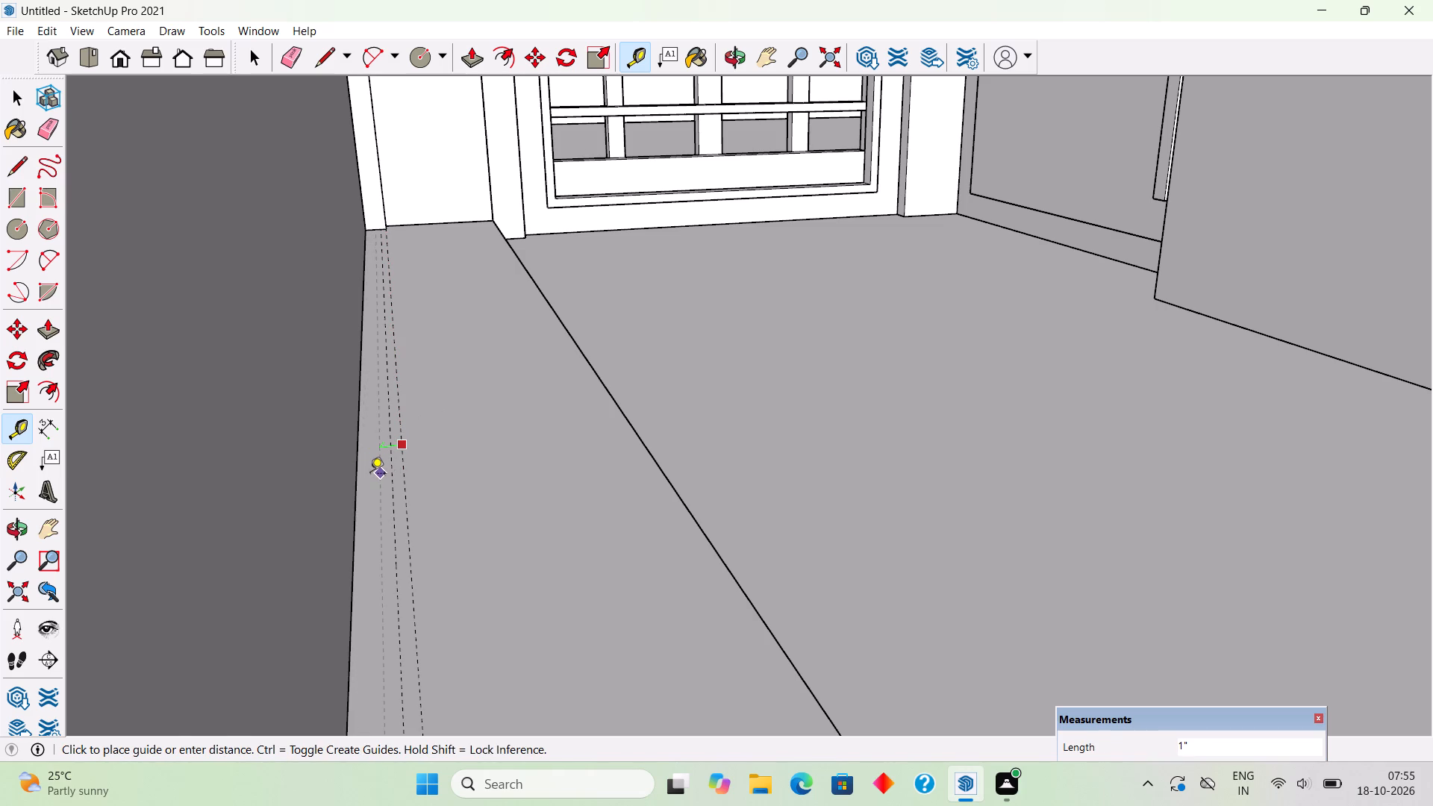
type("1\"")
key("Return")
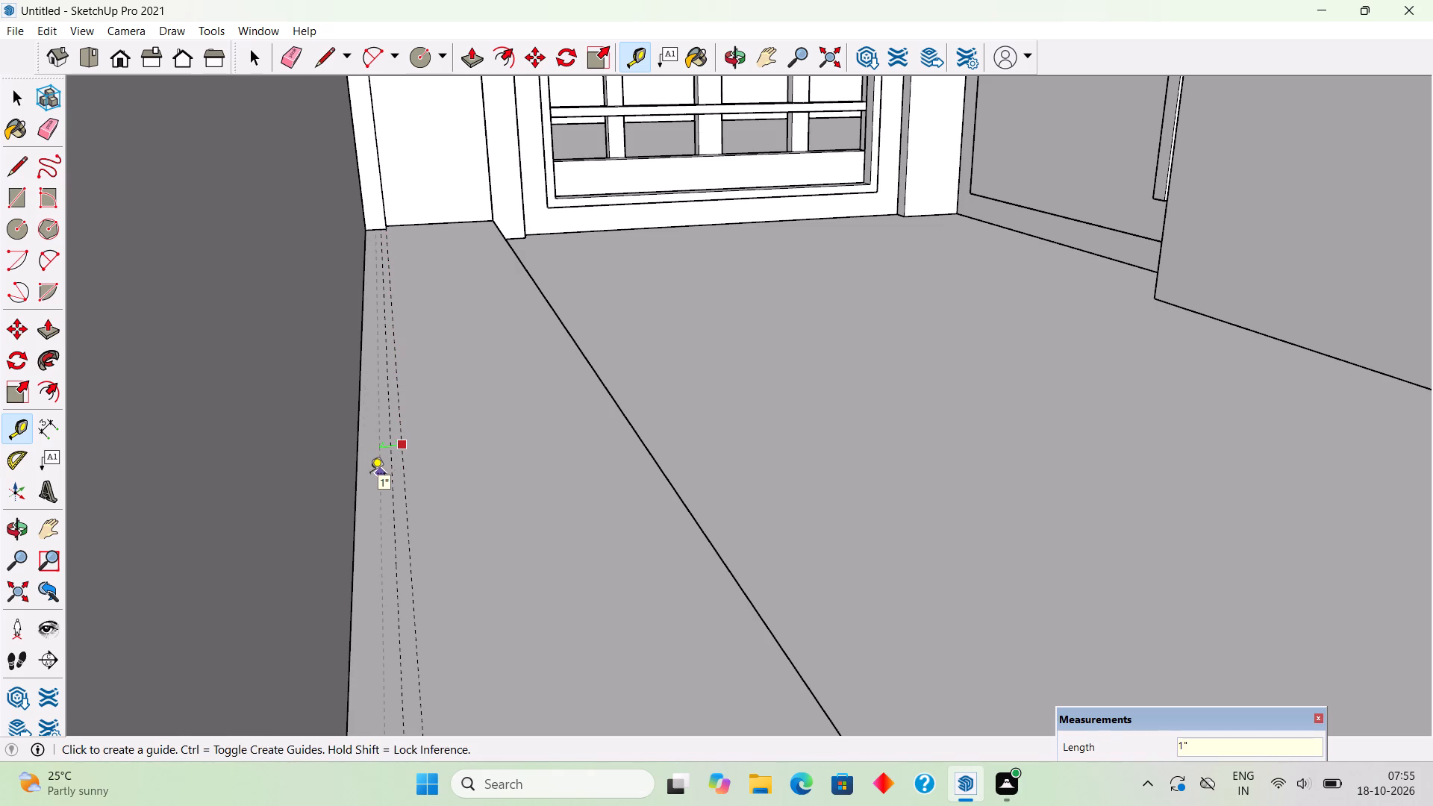
Draw a circle of about 13/16" radius on the balcony floor, centred on the guide nearest the front railing panel.
key("space")
type("c")
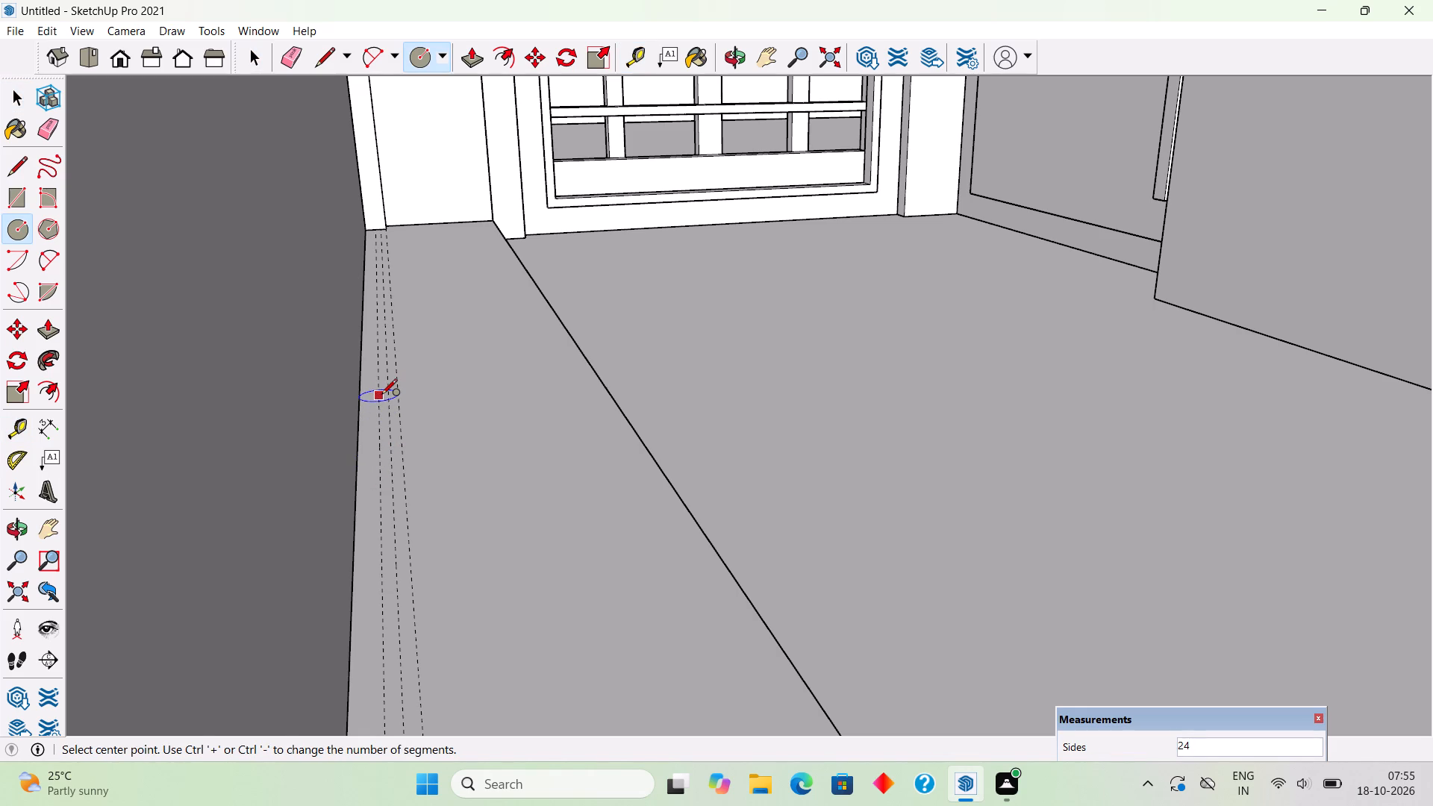
middle_click_drag(381, 396, 348, 369)
scroll(334, 359, "up", 5)
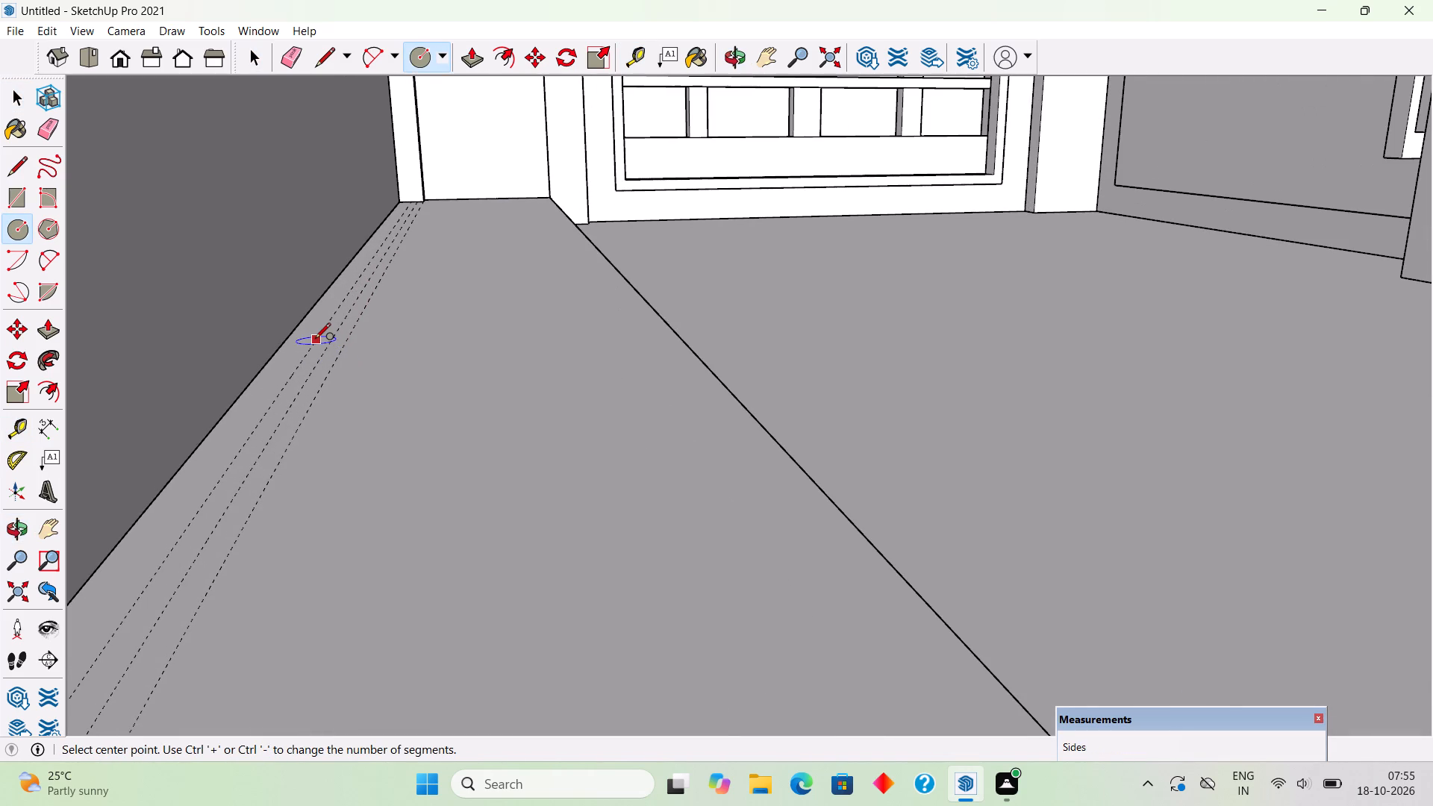
scroll(315, 340, "up", 2)
left_click(315, 340)
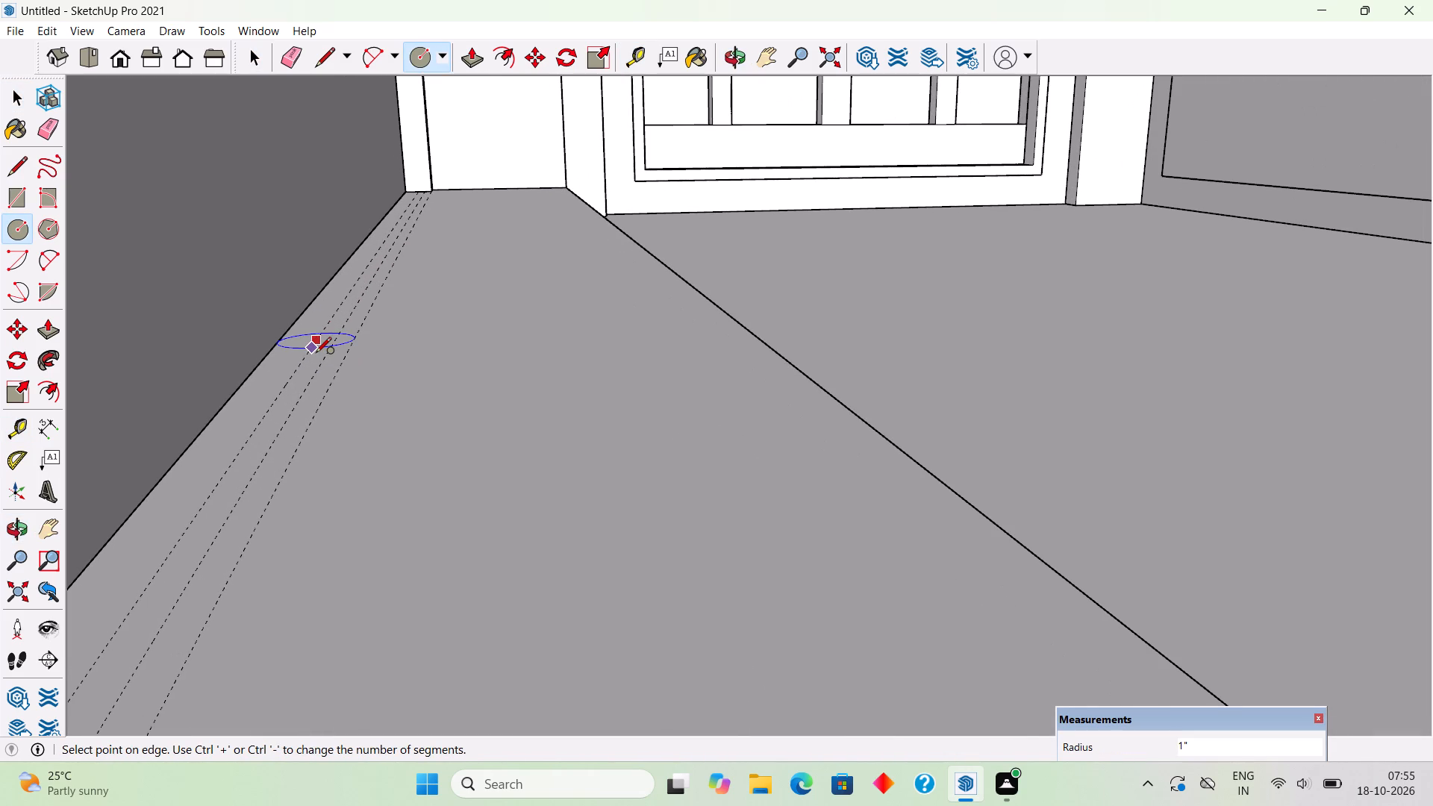
scroll(313, 349, "up", 10)
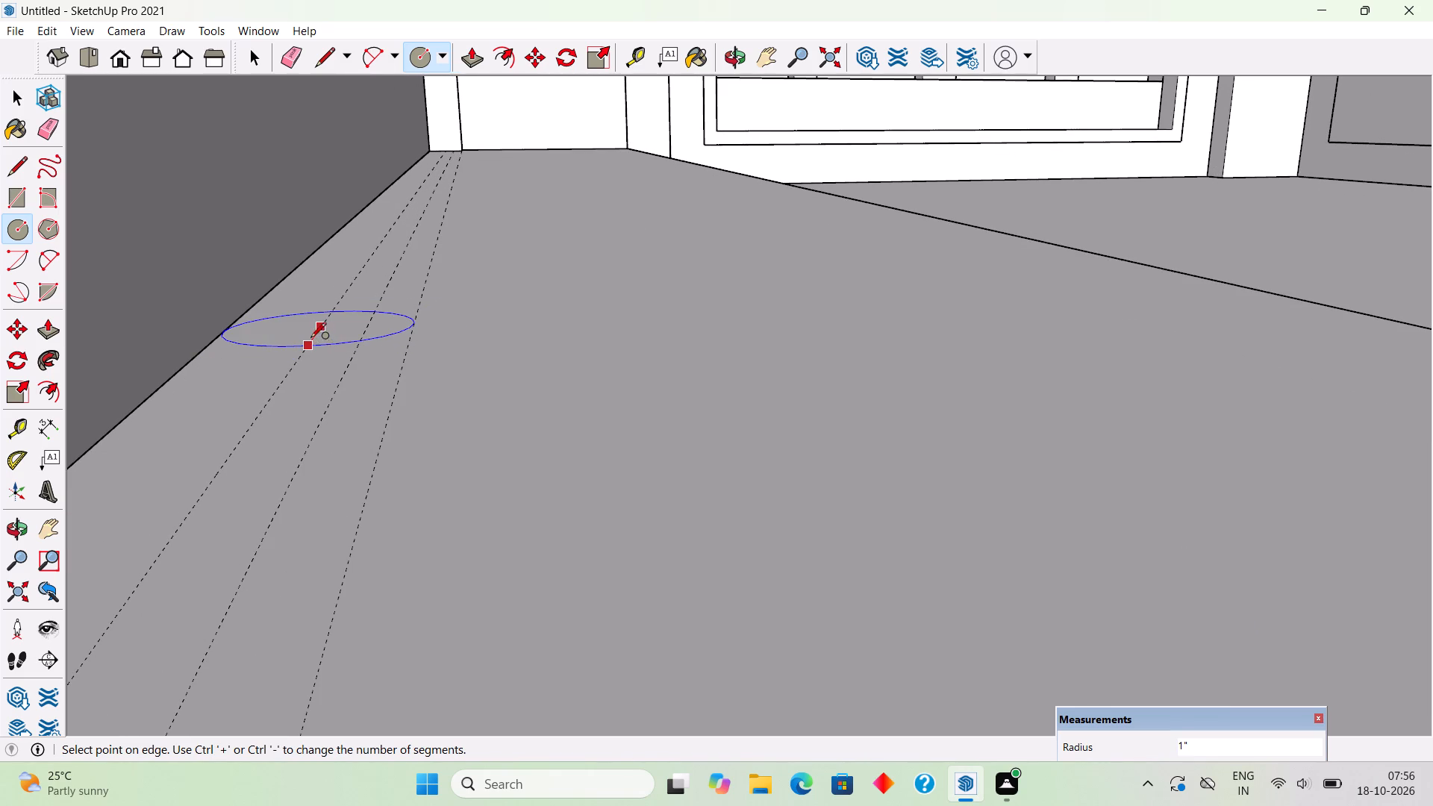
left_click(301, 335)
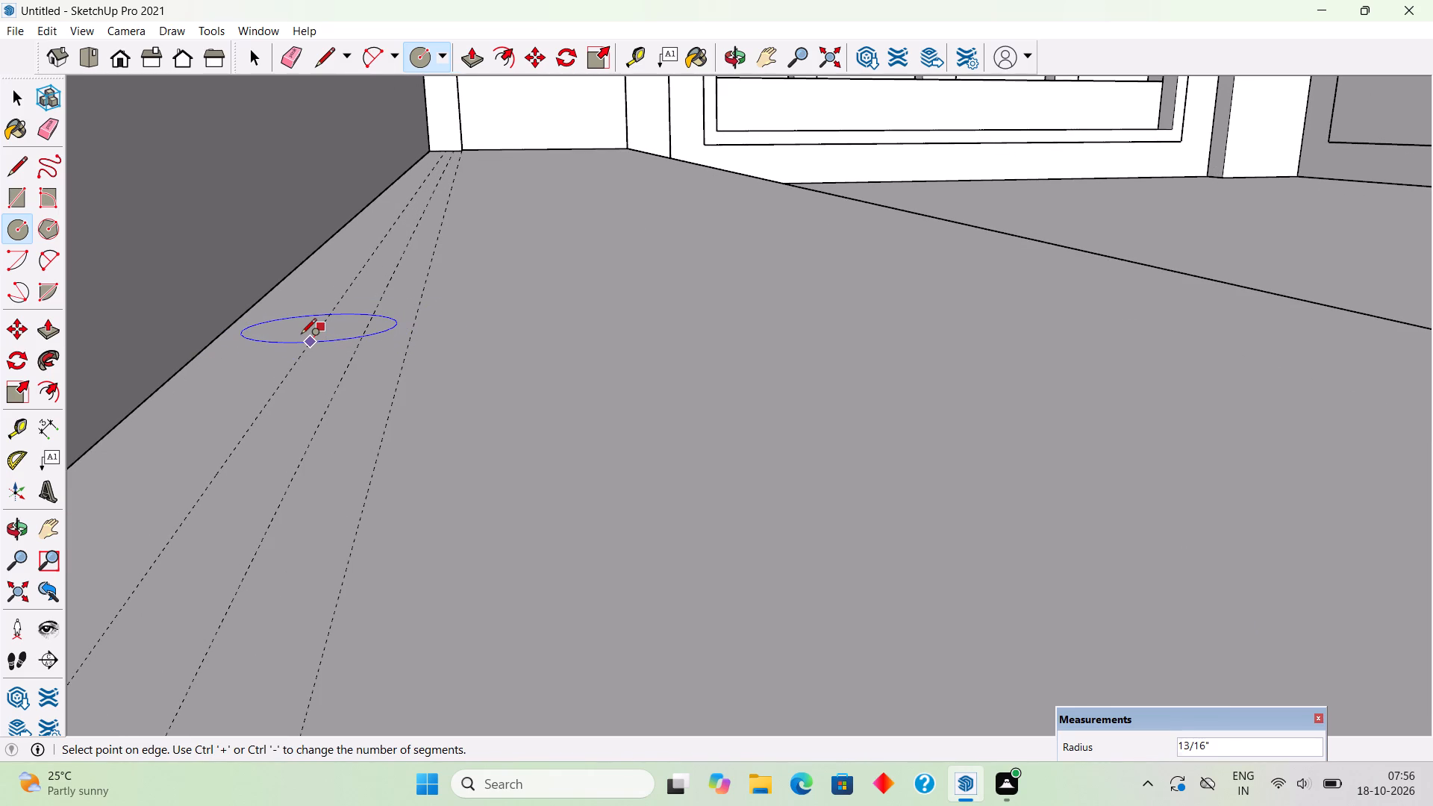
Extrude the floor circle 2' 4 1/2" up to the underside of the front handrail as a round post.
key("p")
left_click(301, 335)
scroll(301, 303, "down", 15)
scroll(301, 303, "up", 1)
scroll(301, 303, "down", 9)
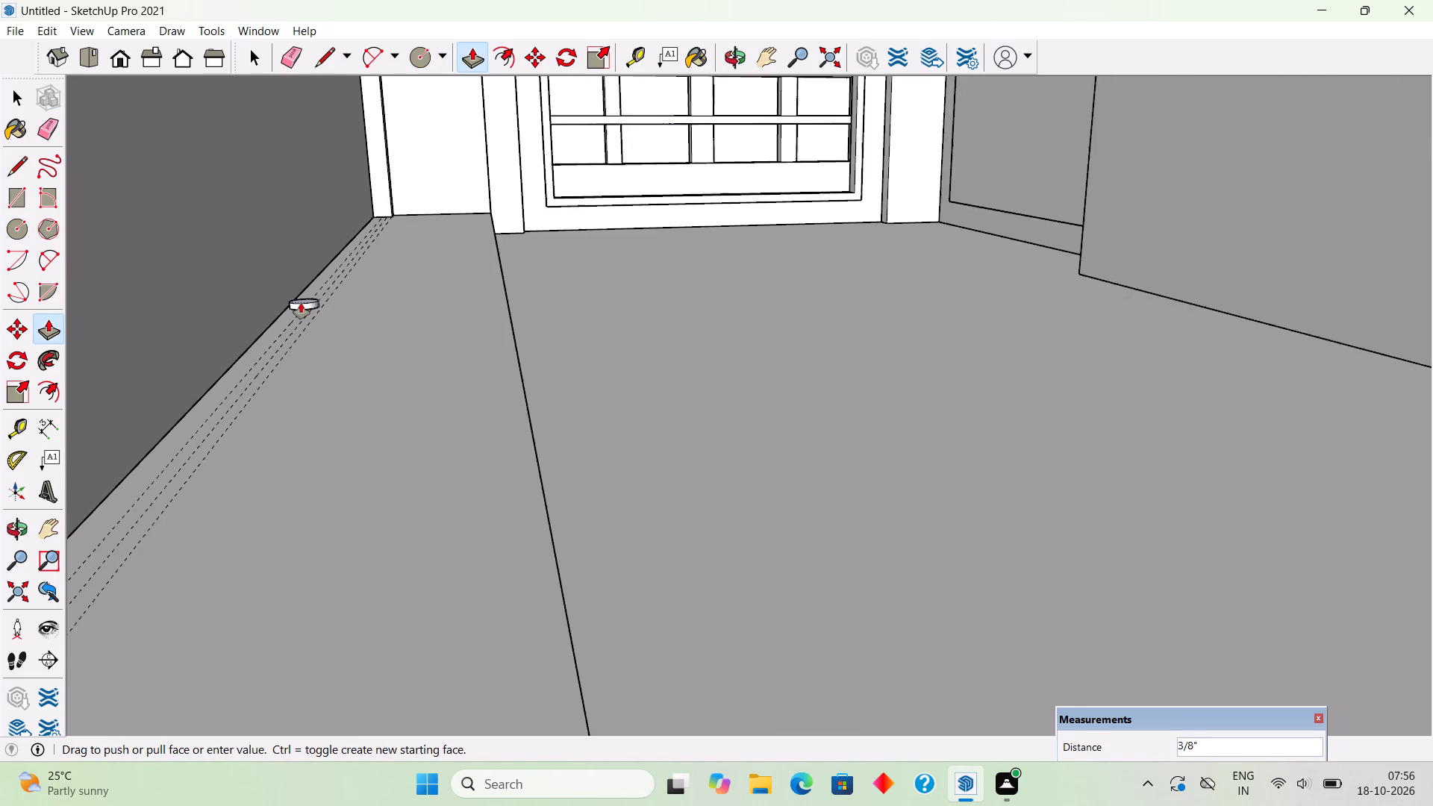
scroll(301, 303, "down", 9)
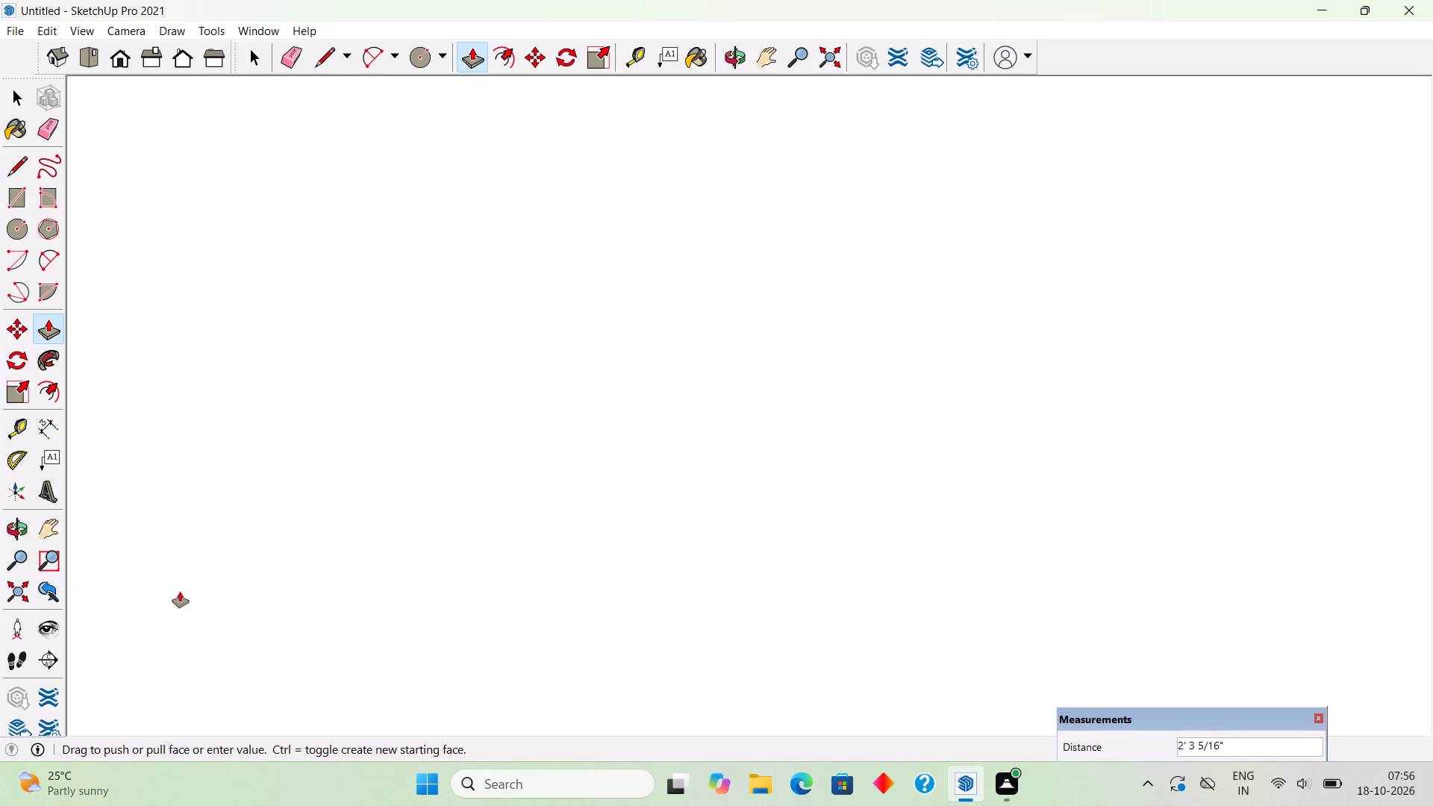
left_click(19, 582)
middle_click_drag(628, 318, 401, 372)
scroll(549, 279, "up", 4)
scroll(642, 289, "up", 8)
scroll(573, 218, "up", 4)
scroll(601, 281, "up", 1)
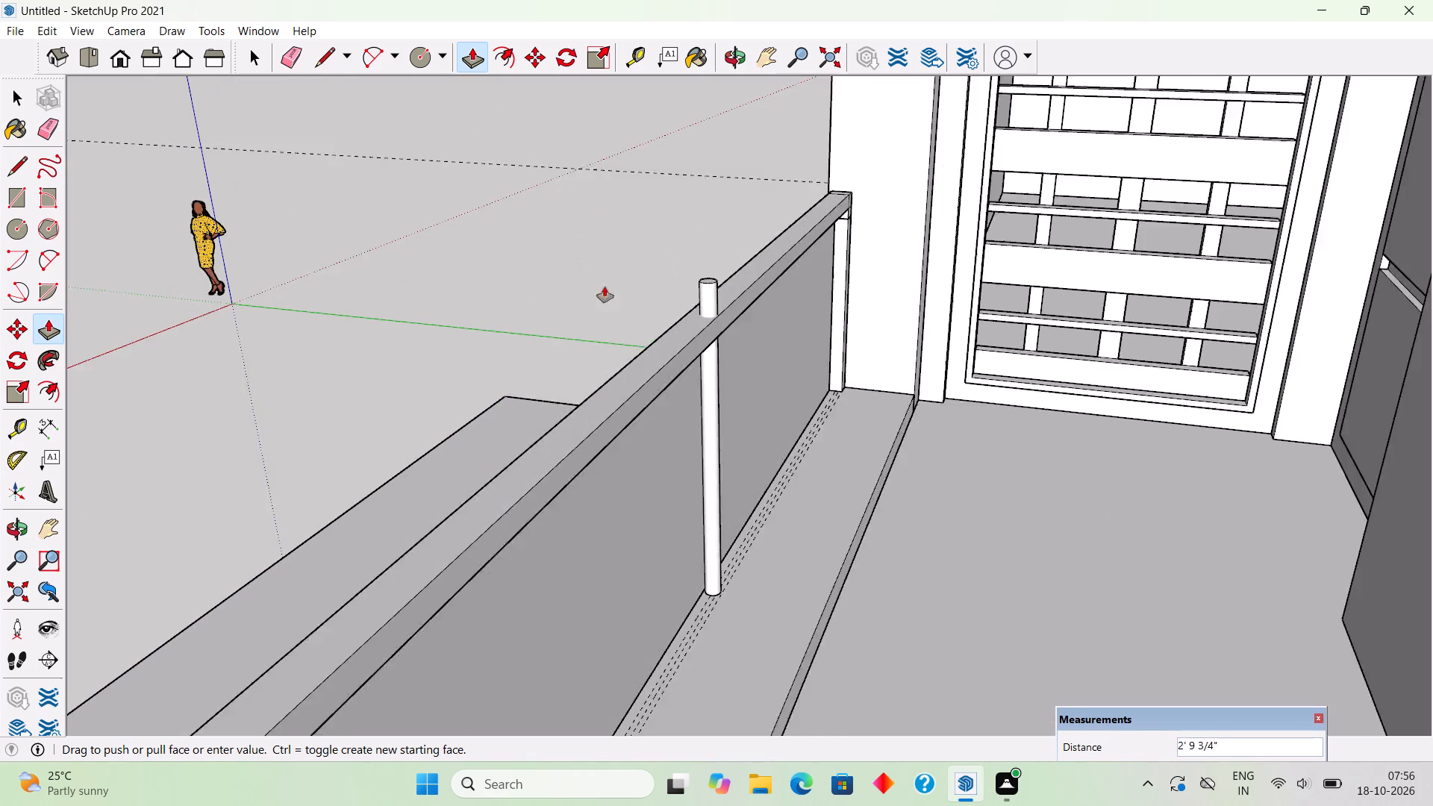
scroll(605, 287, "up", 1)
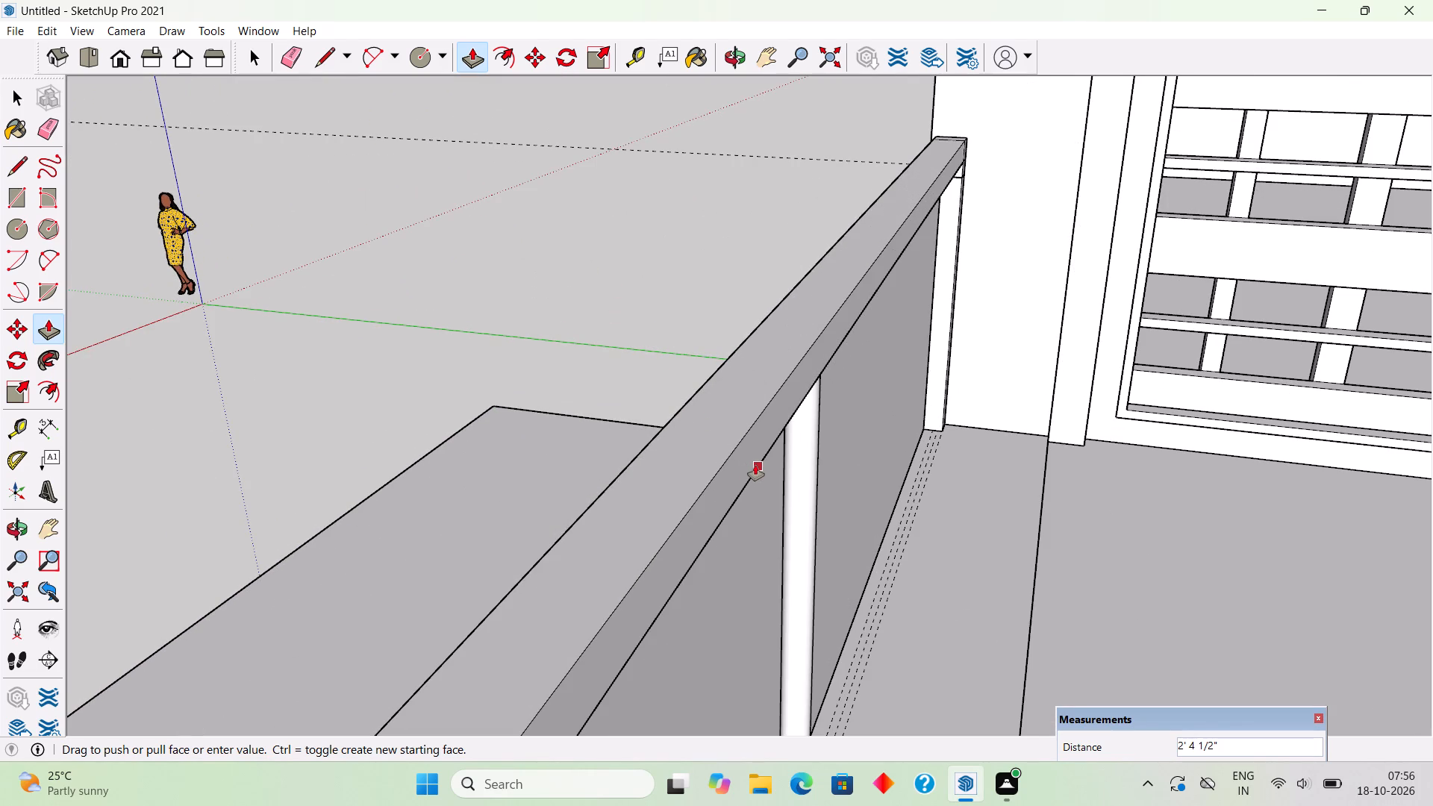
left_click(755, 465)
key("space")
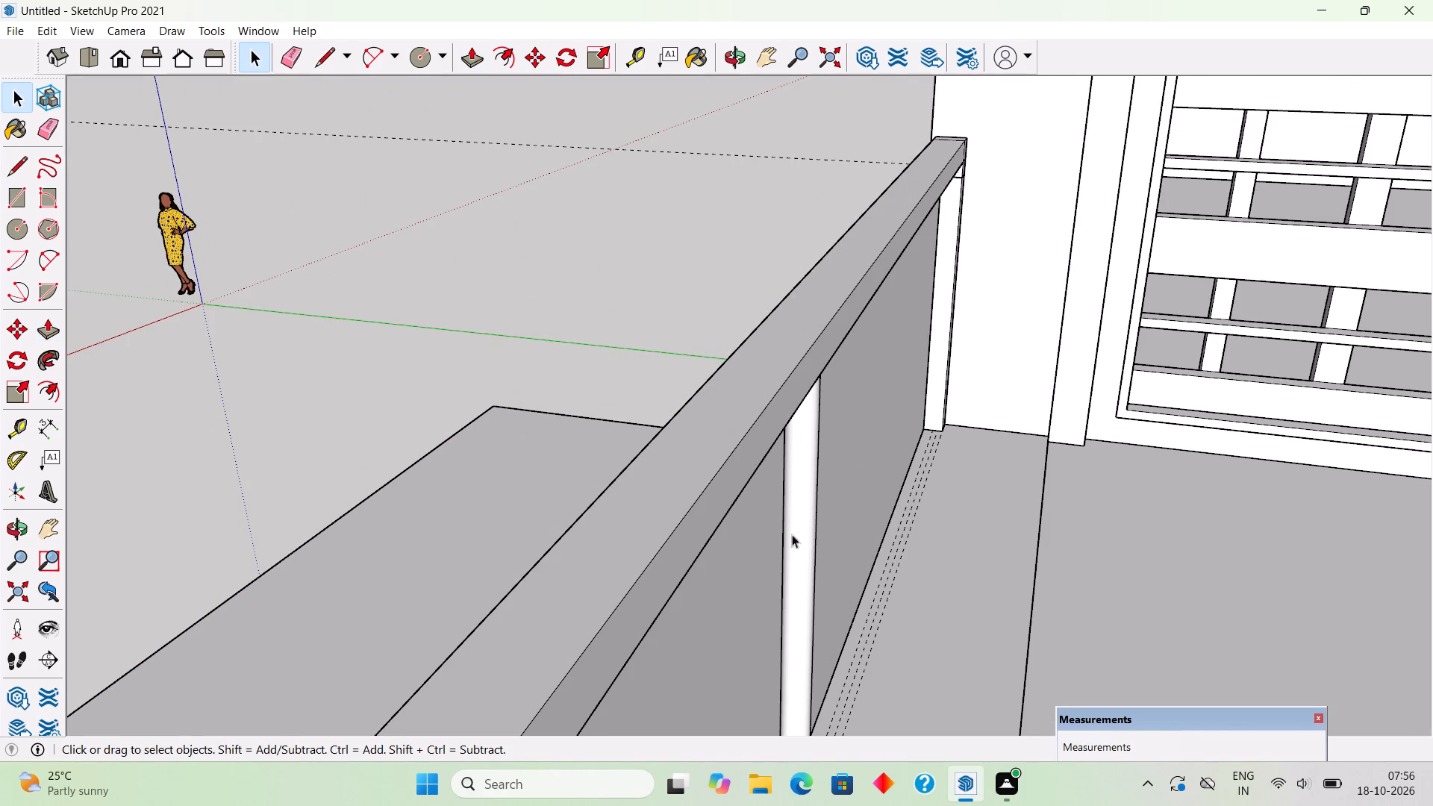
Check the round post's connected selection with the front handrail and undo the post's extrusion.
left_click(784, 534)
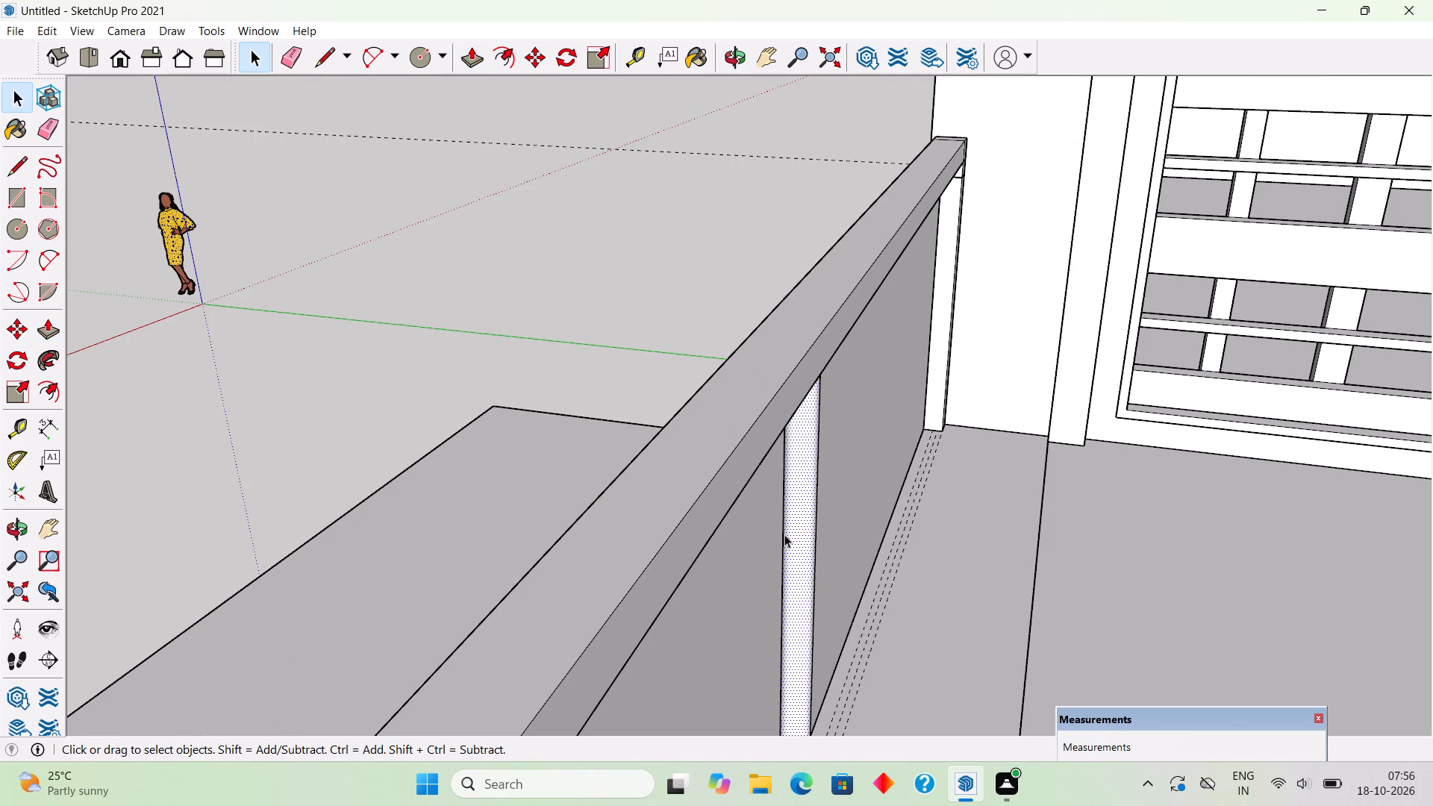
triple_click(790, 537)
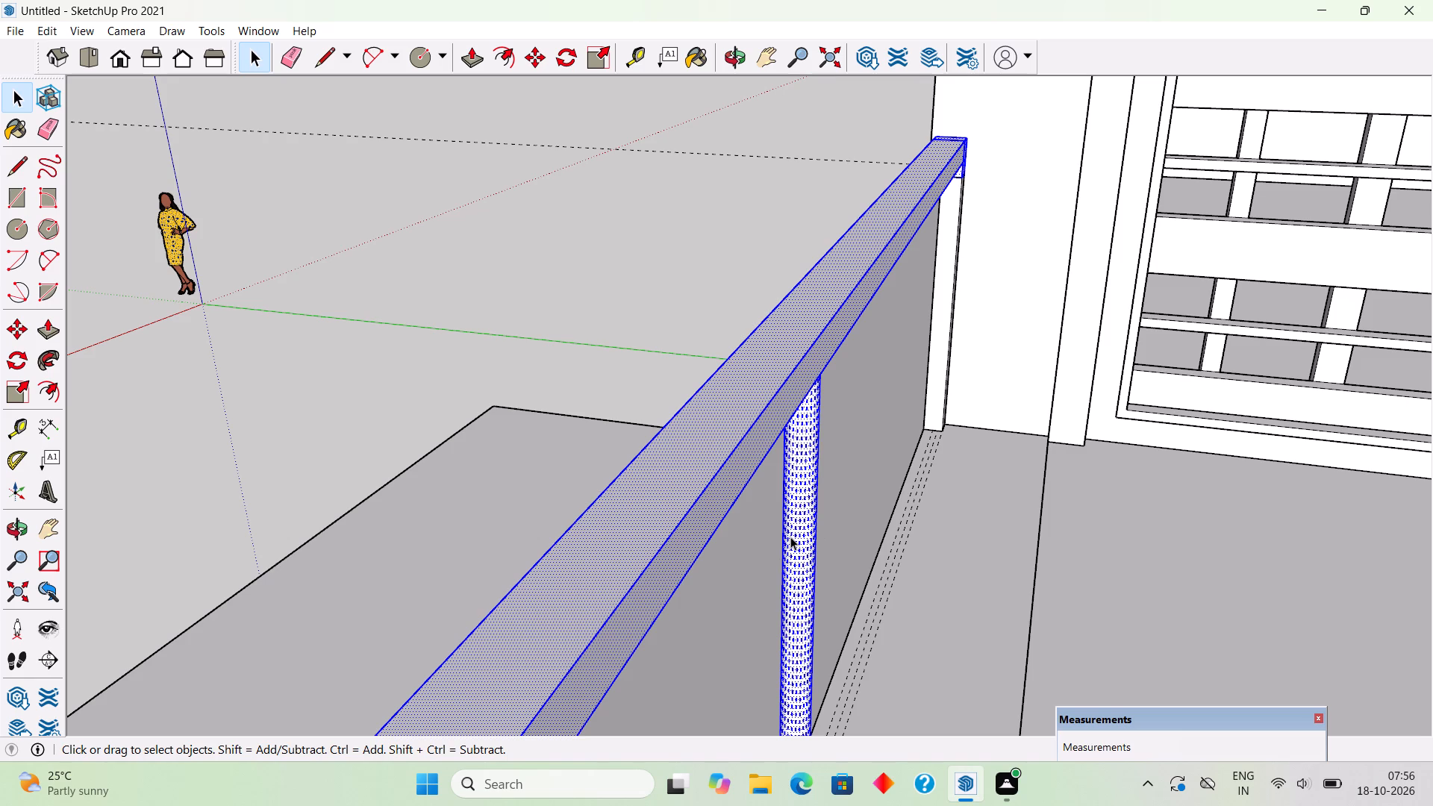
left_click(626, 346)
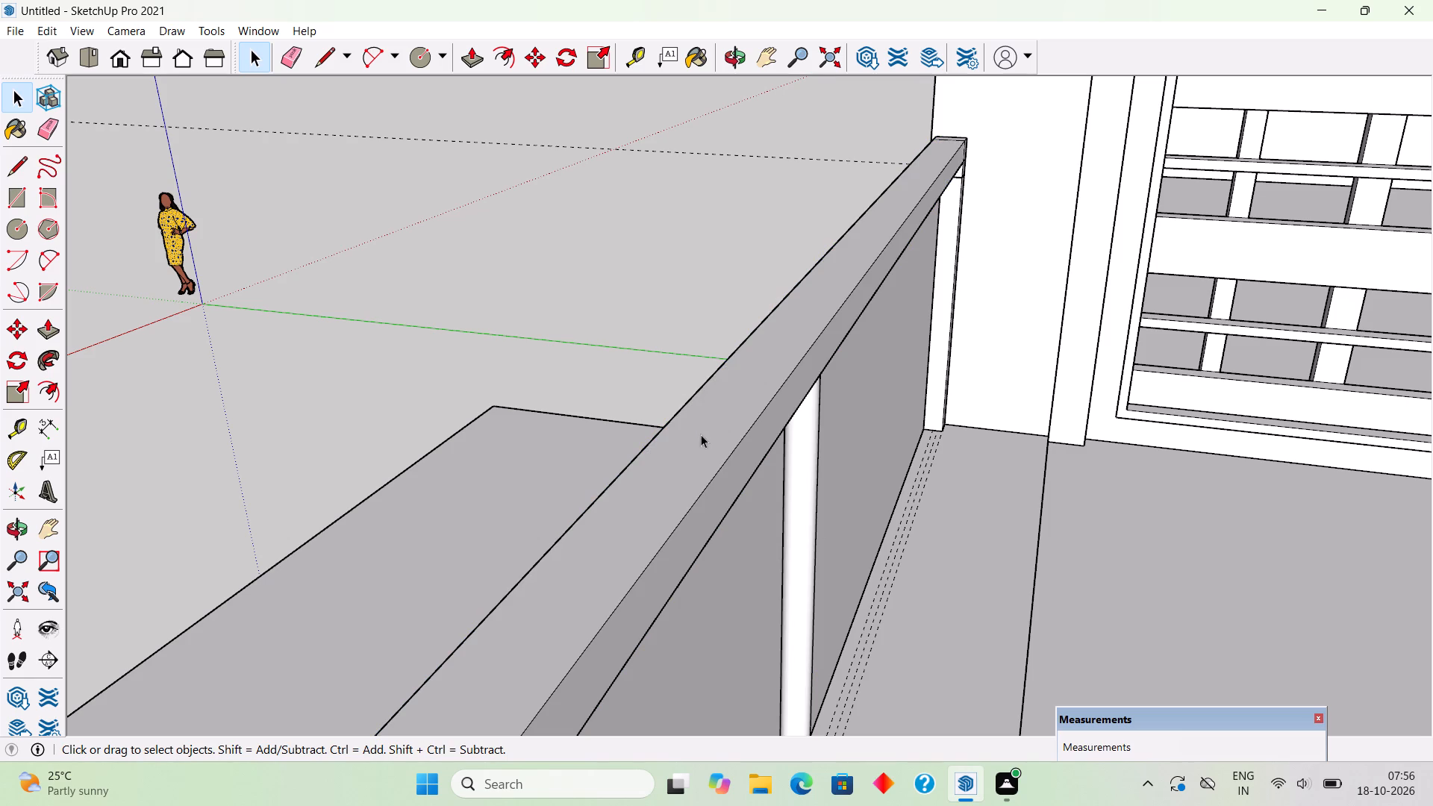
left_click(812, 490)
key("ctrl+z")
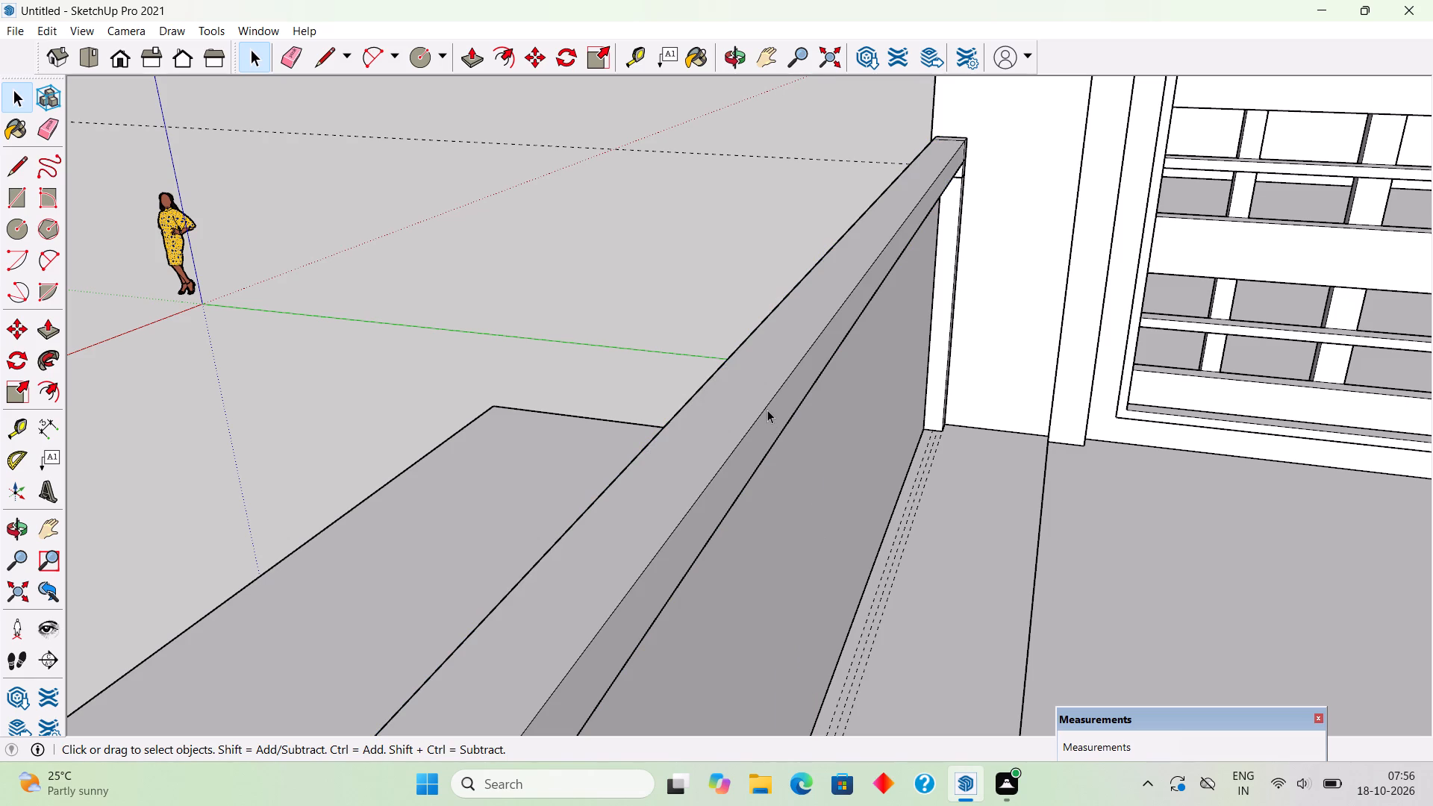
Make the front railing's top handrail a group.
triple_click(767, 410)
right_click(767, 410)
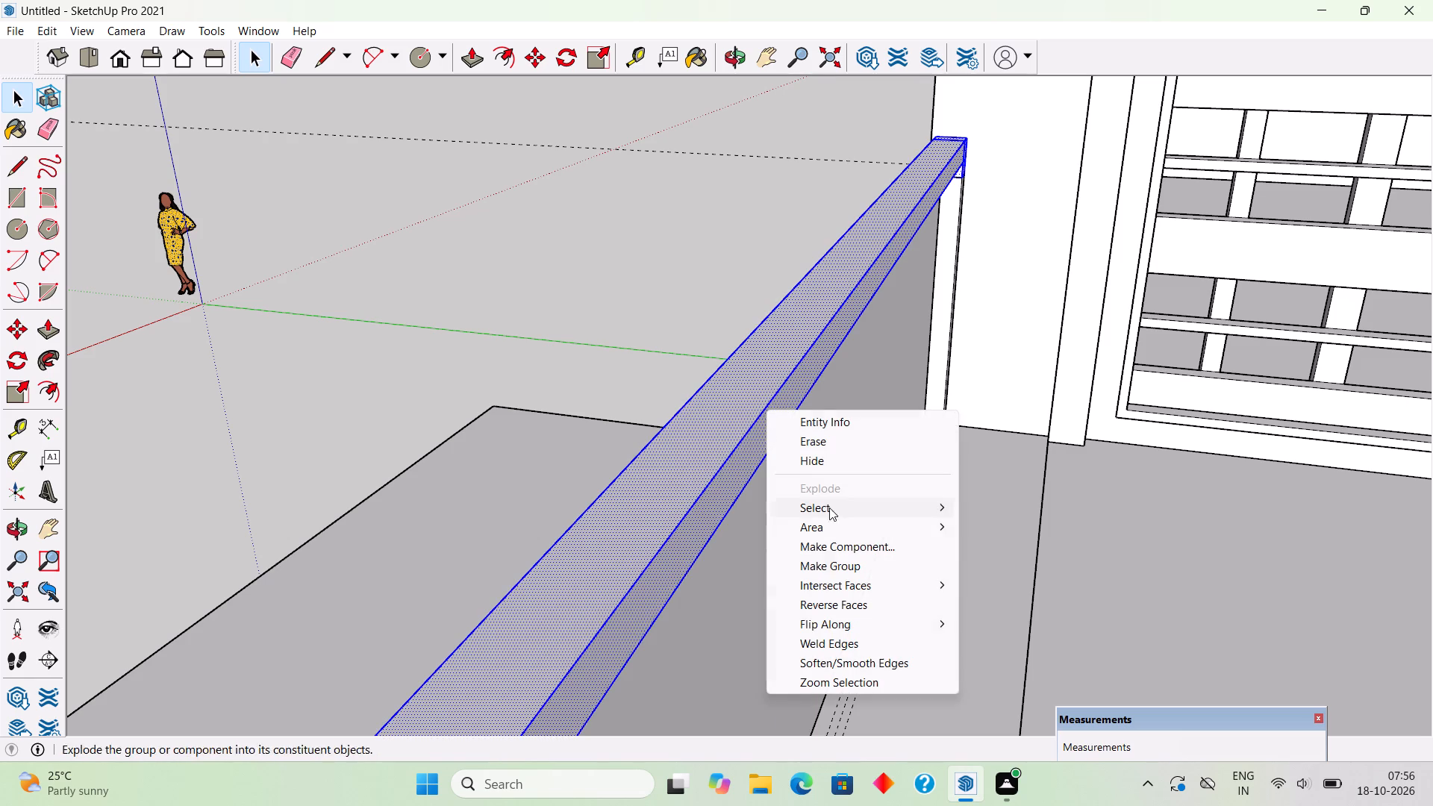
left_click(828, 572)
left_click(693, 238)
Extrude the floor circle 2' 4 1/2" up to the underside of the grouped handrail as a round post.
scroll(694, 239, "down", 3)
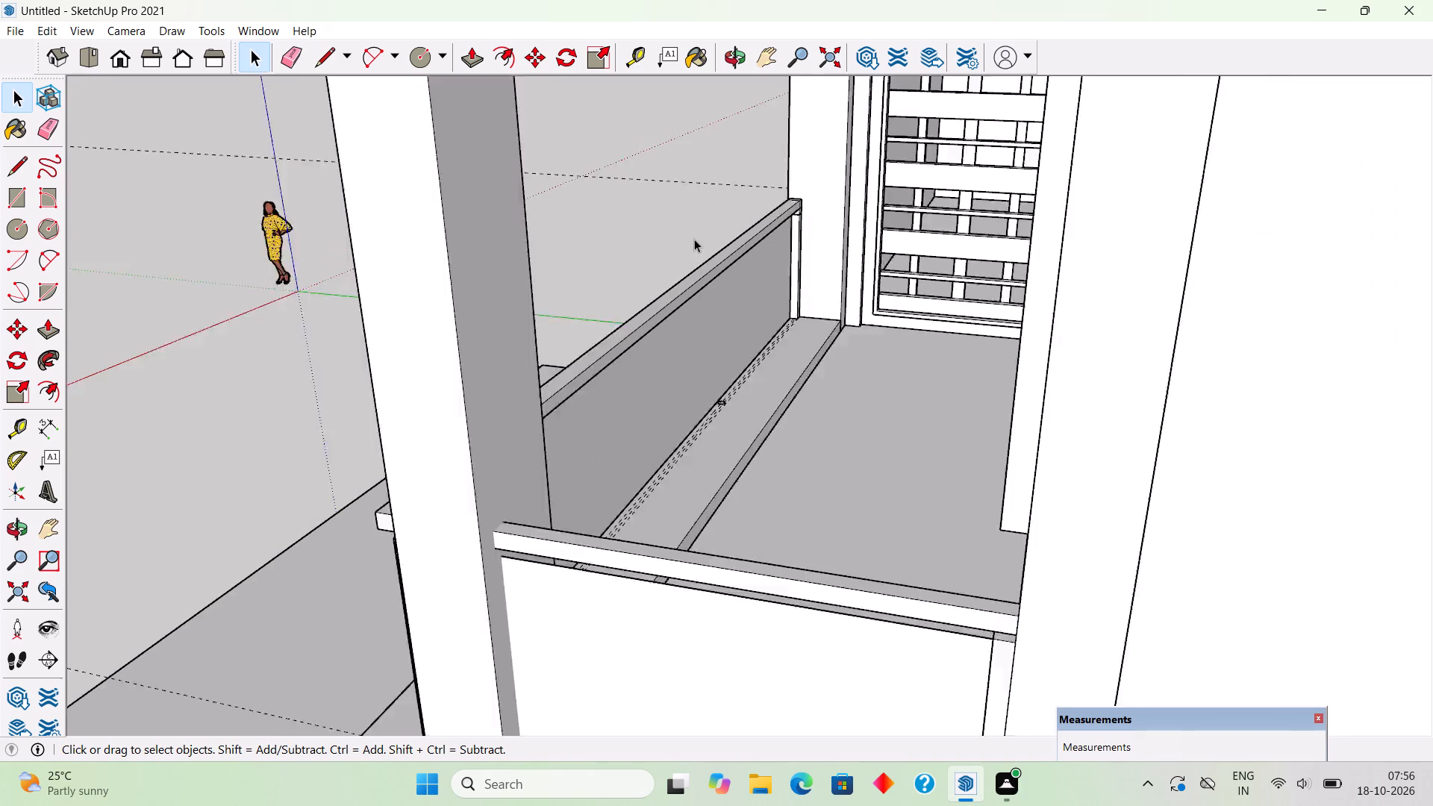
scroll(694, 239, "down", 1)
scroll(730, 337, "up", 3)
middle_click_drag(724, 359, 705, 396)
scroll(704, 399, "up", 1)
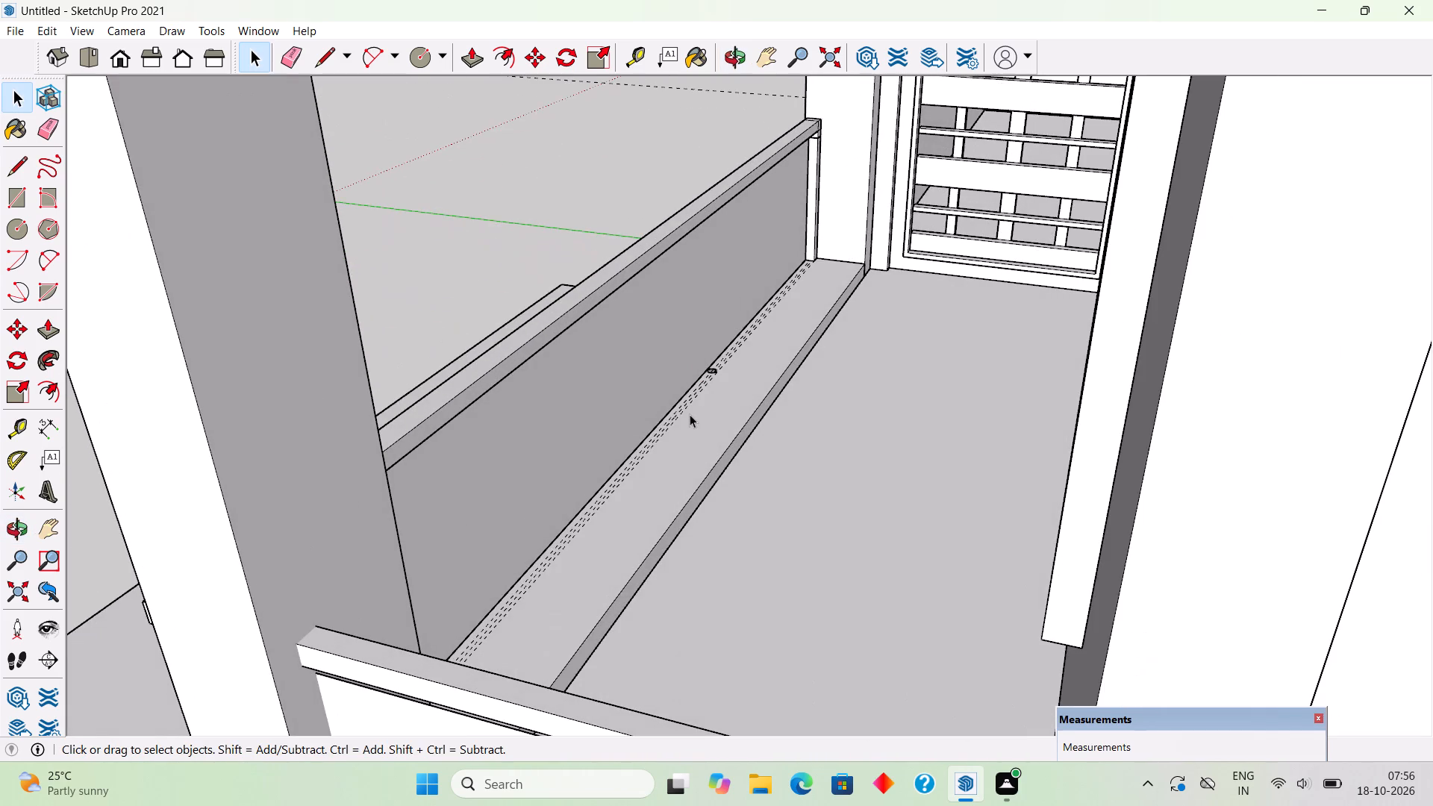
scroll(678, 425, "up", 4)
scroll(728, 349, "up", 2)
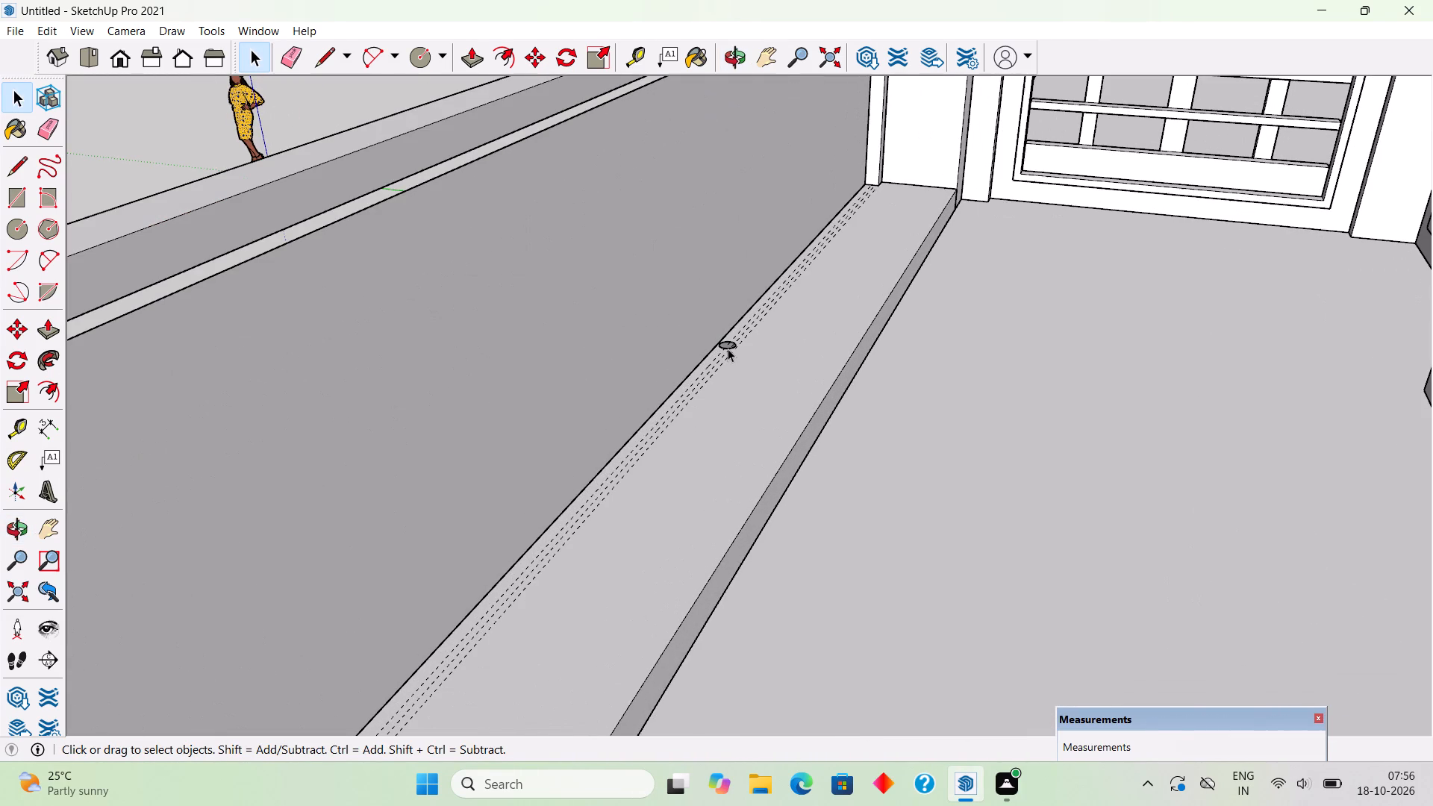
key("p")
left_click(731, 346)
scroll(715, 308, "down", 5)
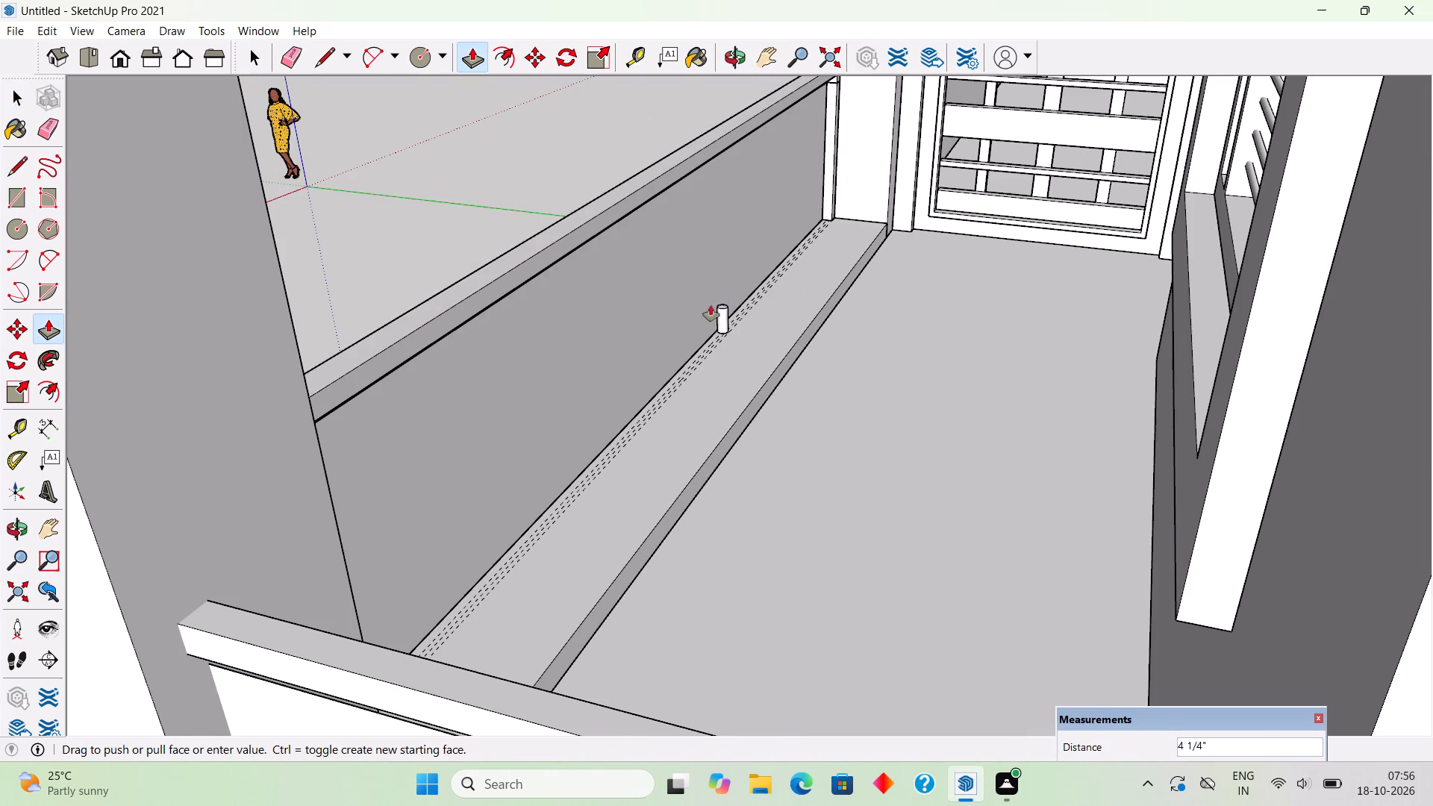
left_click(631, 213)
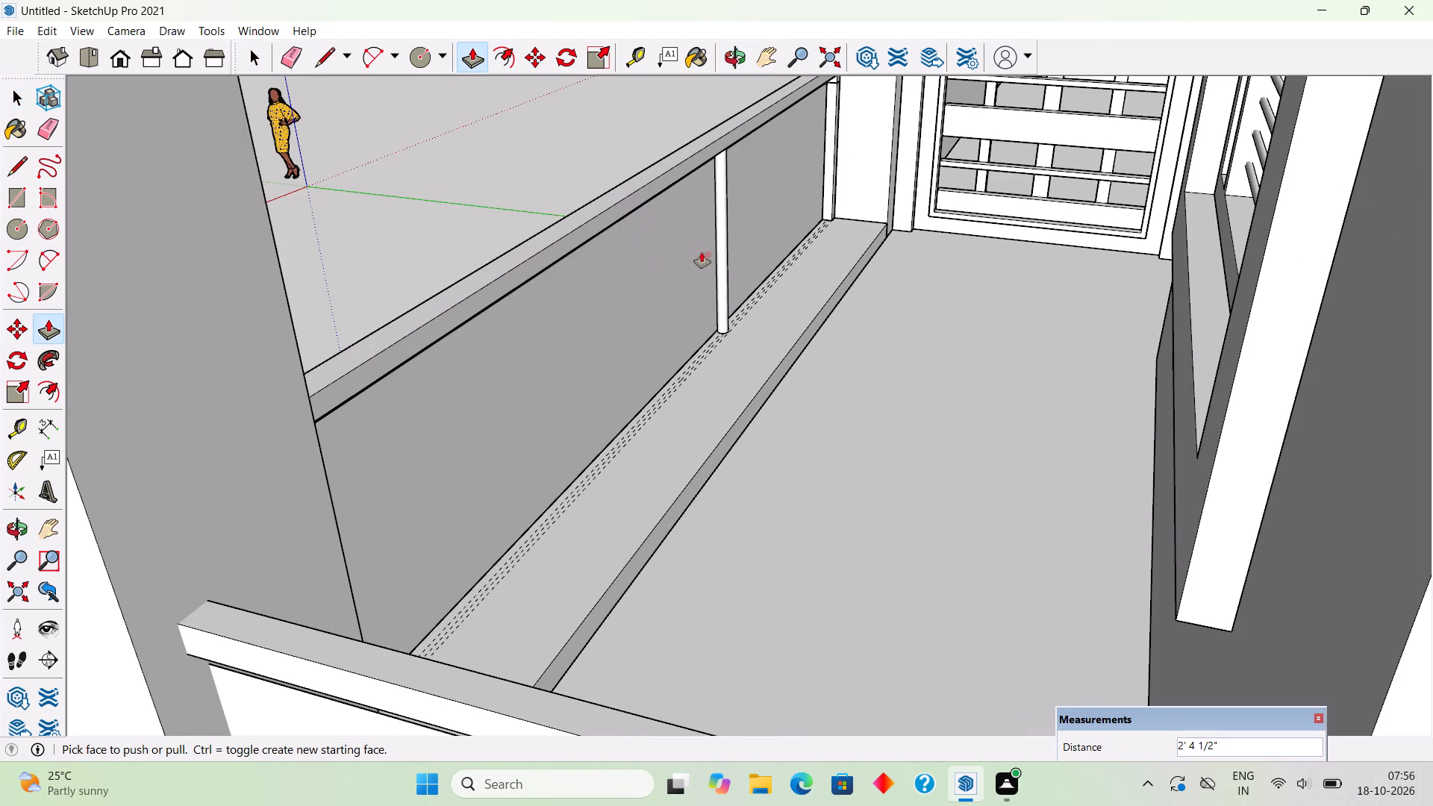
Make the round post of the front railing a group.
key("space")
triple_click(719, 275)
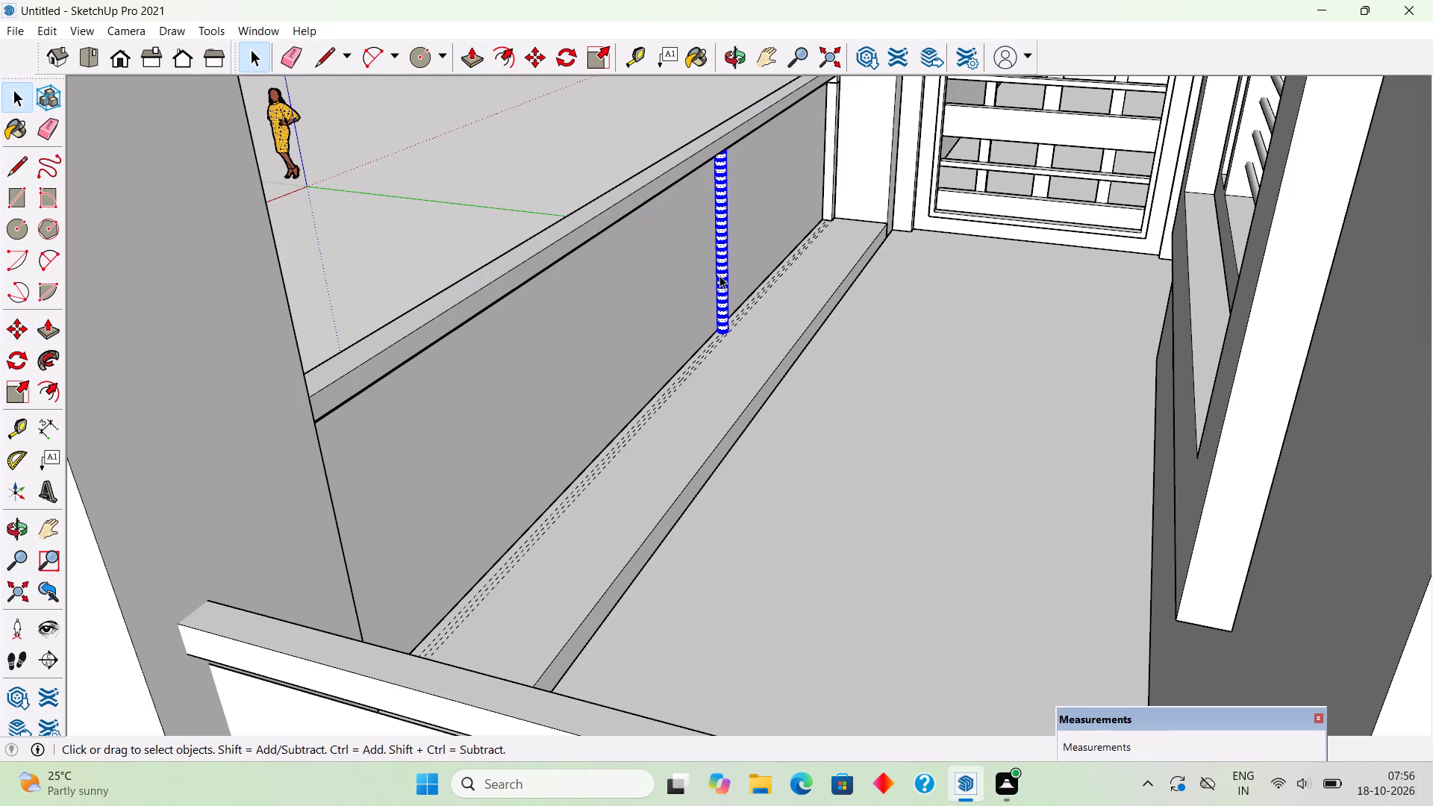
right_click(719, 275)
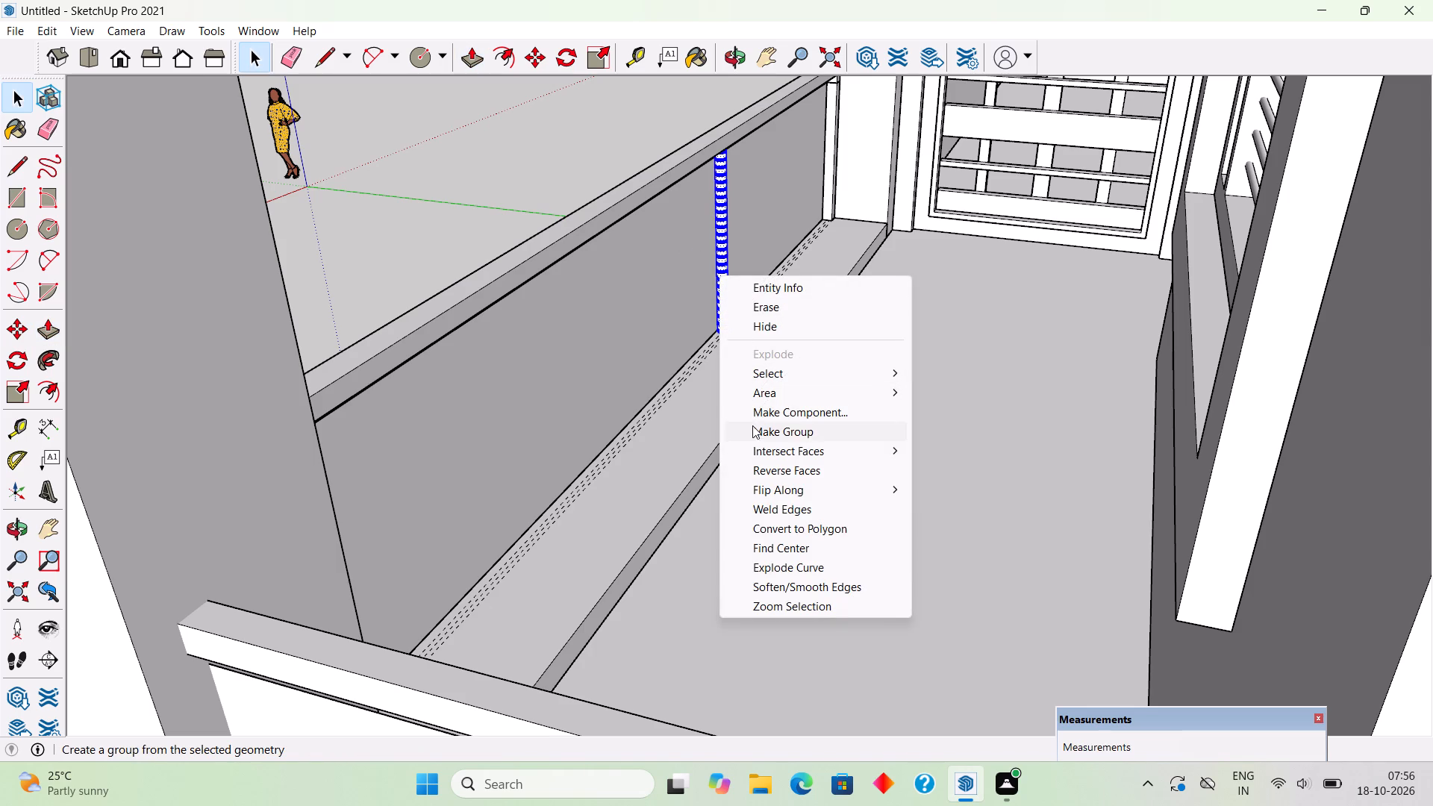
left_click(754, 431)
Copy the grouped round post about 4' 8 9/16" along the base of the front railing panel.
key("m")
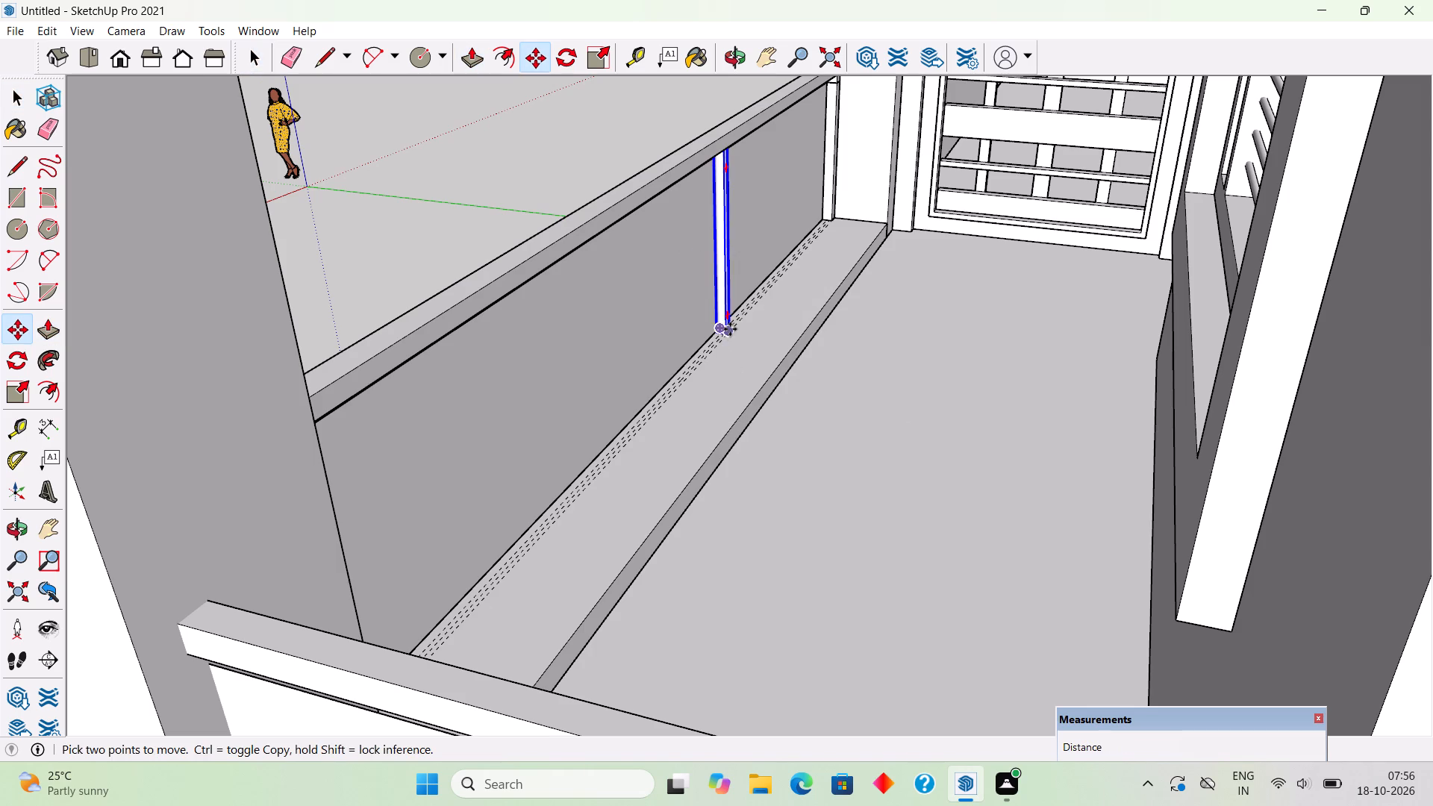
left_click(728, 328)
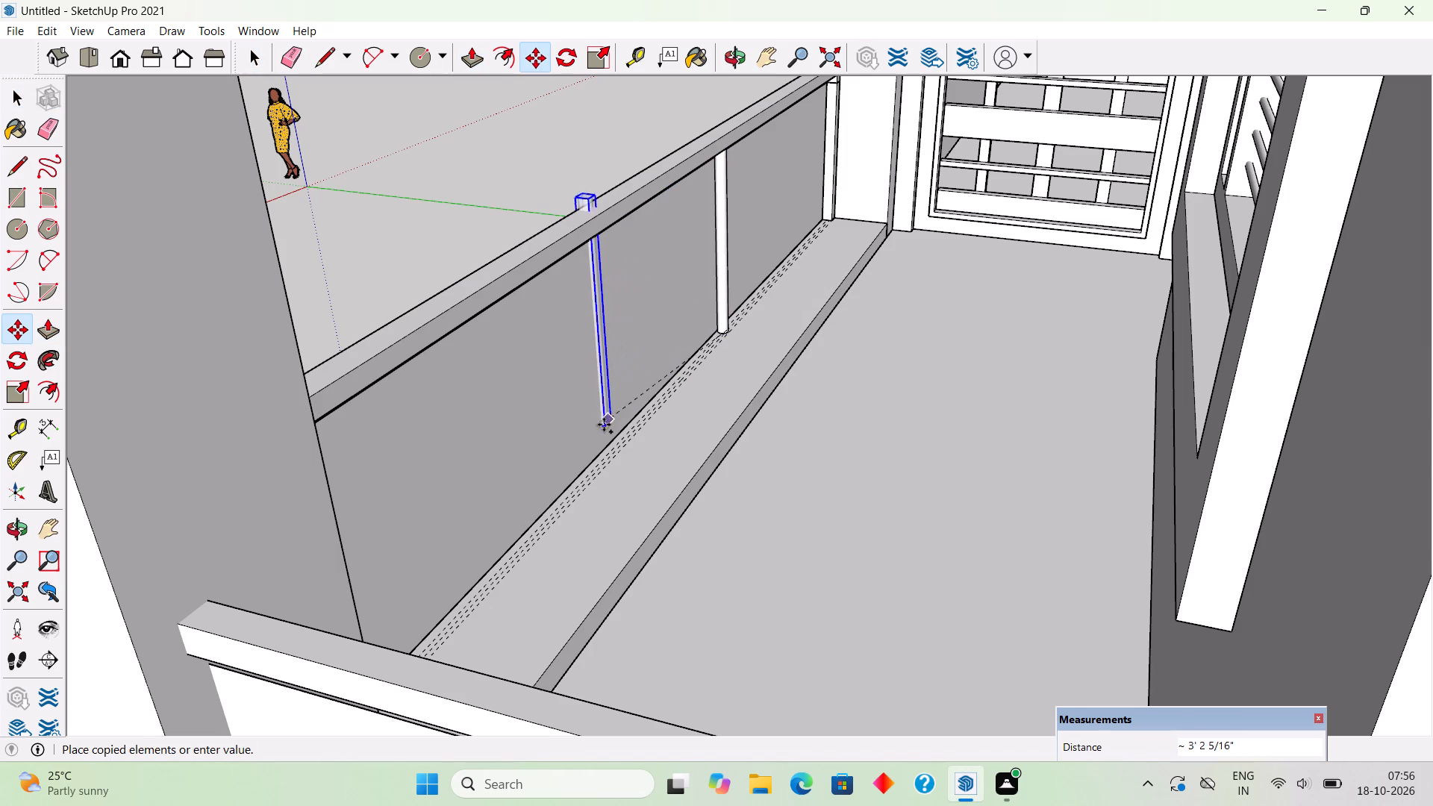
scroll(575, 482, "up", 8)
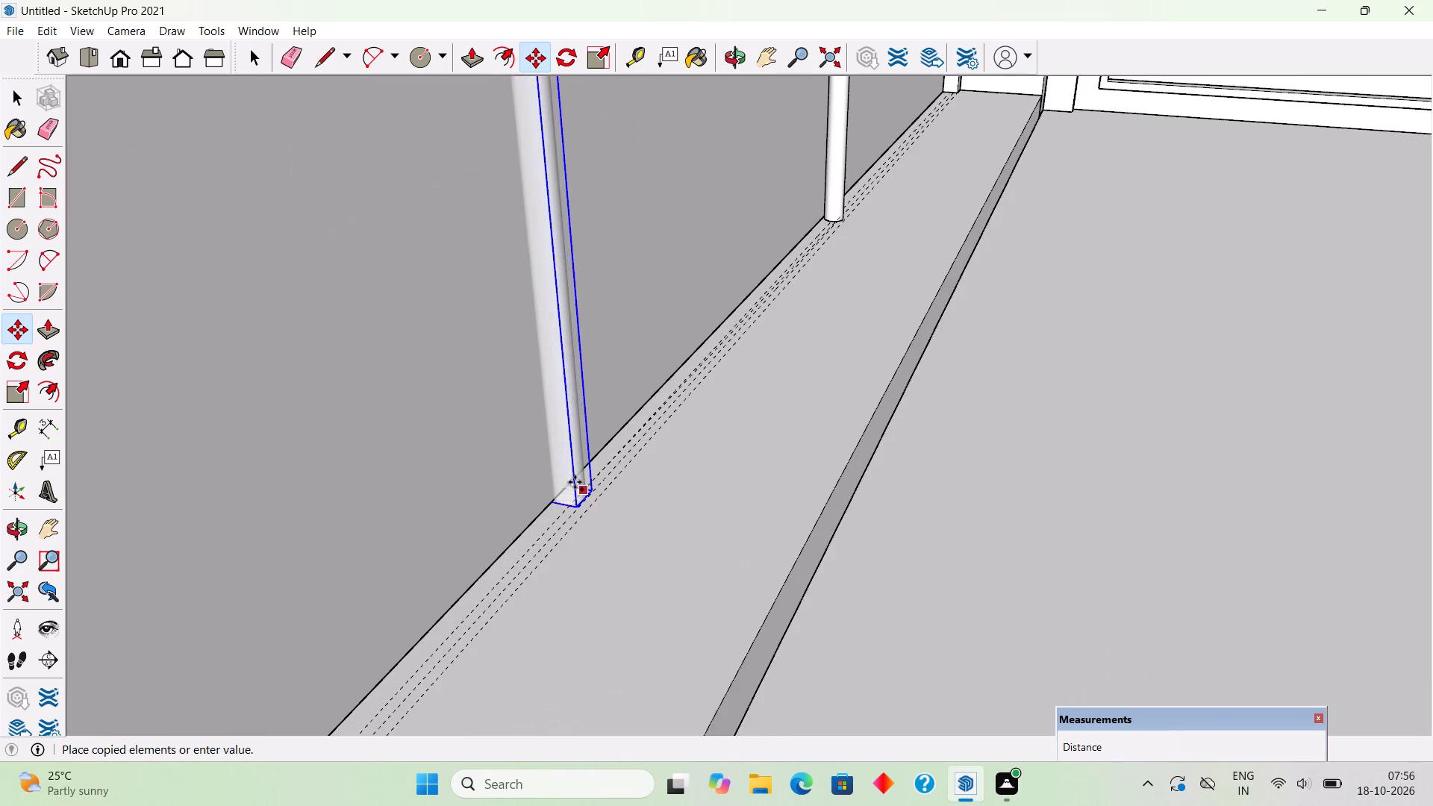
scroll(575, 482, "up", 1)
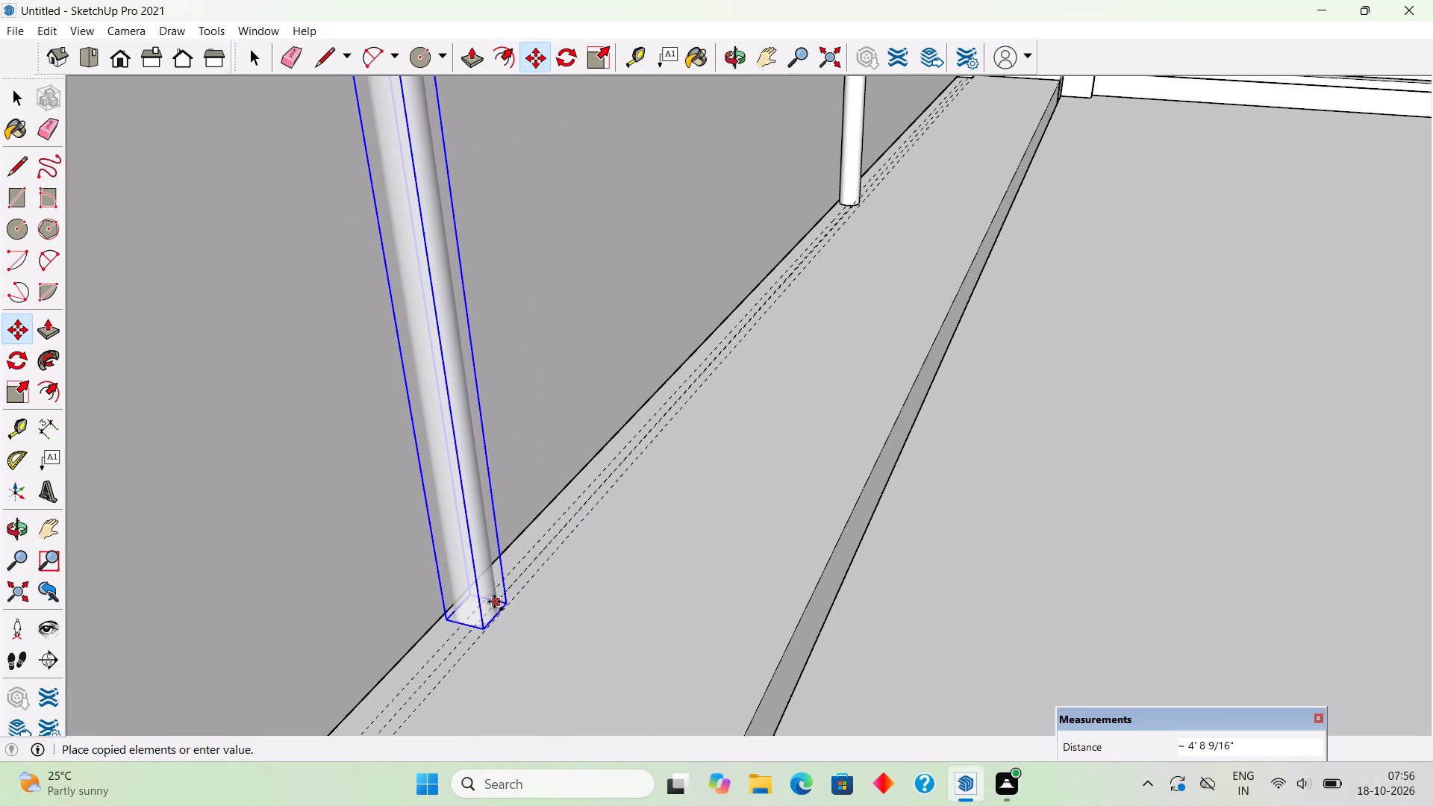
left_click(494, 602)
scroll(495, 602, "down", 3)
scroll(495, 602, "up", 1)
scroll(495, 602, "down", 10)
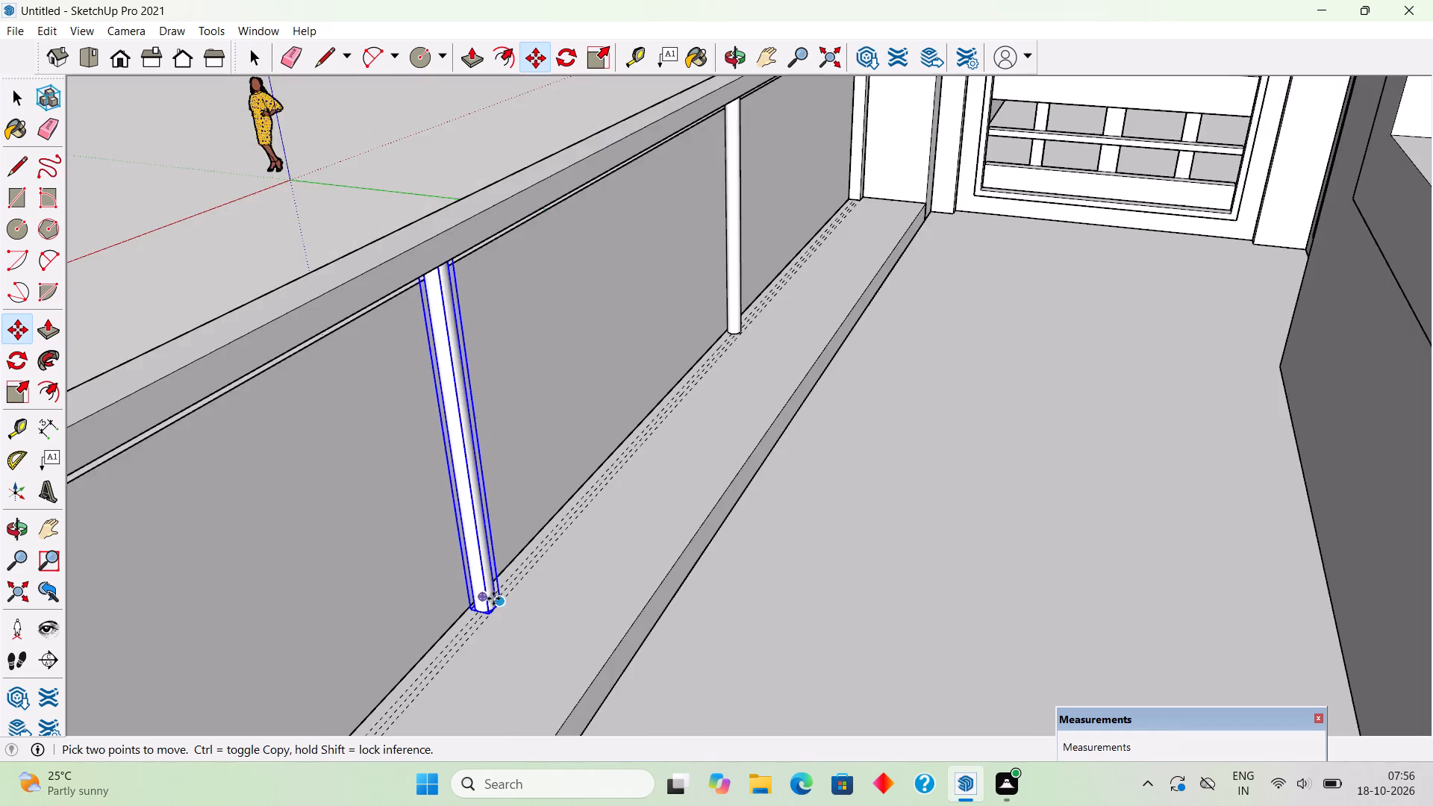
scroll(493, 599, "down", 13)
middle_click_drag(548, 634, 1036, 411)
middle_click_drag(685, 535, 725, 536)
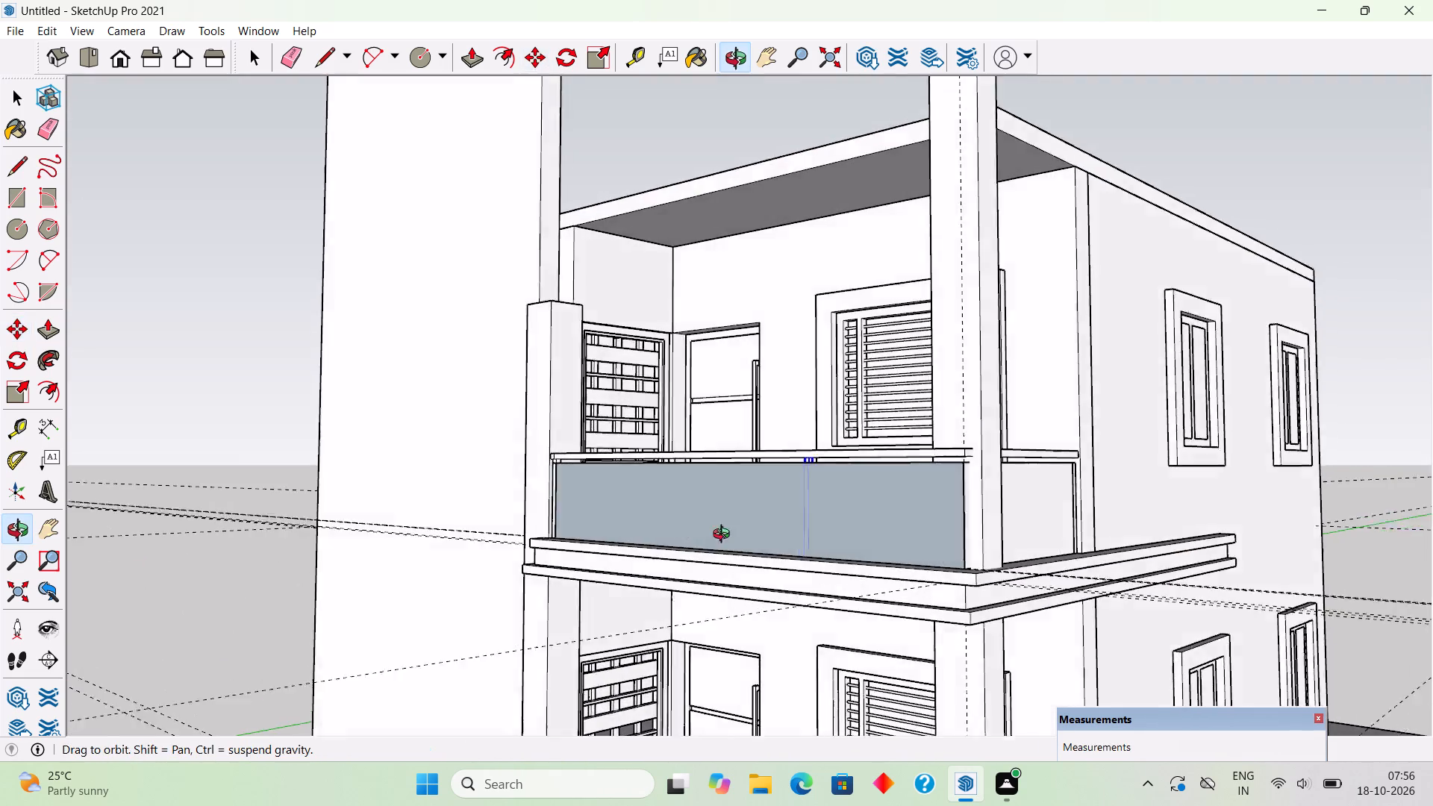
middle_click_drag(725, 536, 1017, 537)
key("space")
left_click(1184, 384)
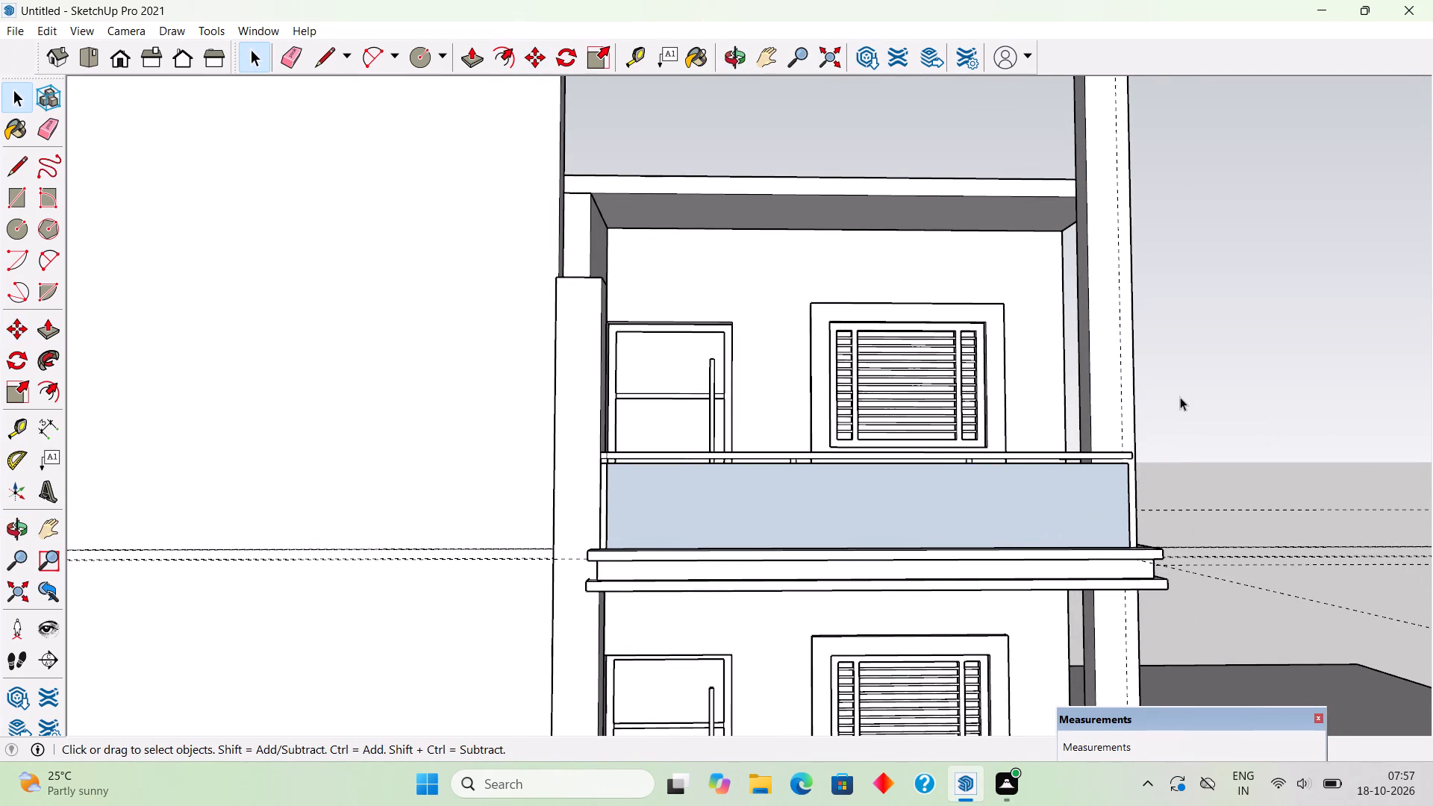
Copy a round post from the front railing about 2' 9 5/16" inward, towards the balcony's side railing.
scroll(1159, 466, "up", 3)
middle_click_drag(1056, 442, 290, 460)
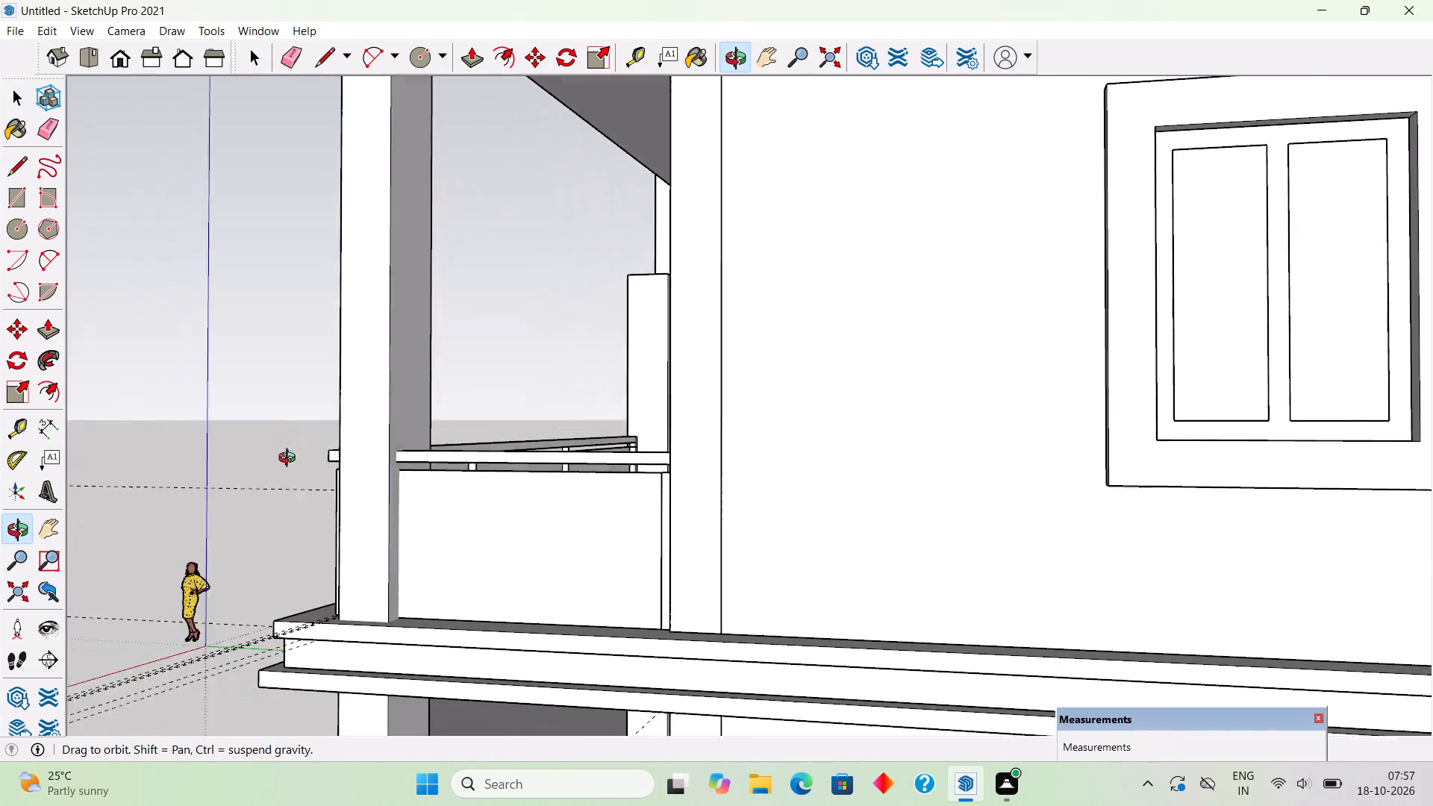
middle_click_drag(290, 460, 1327, 610)
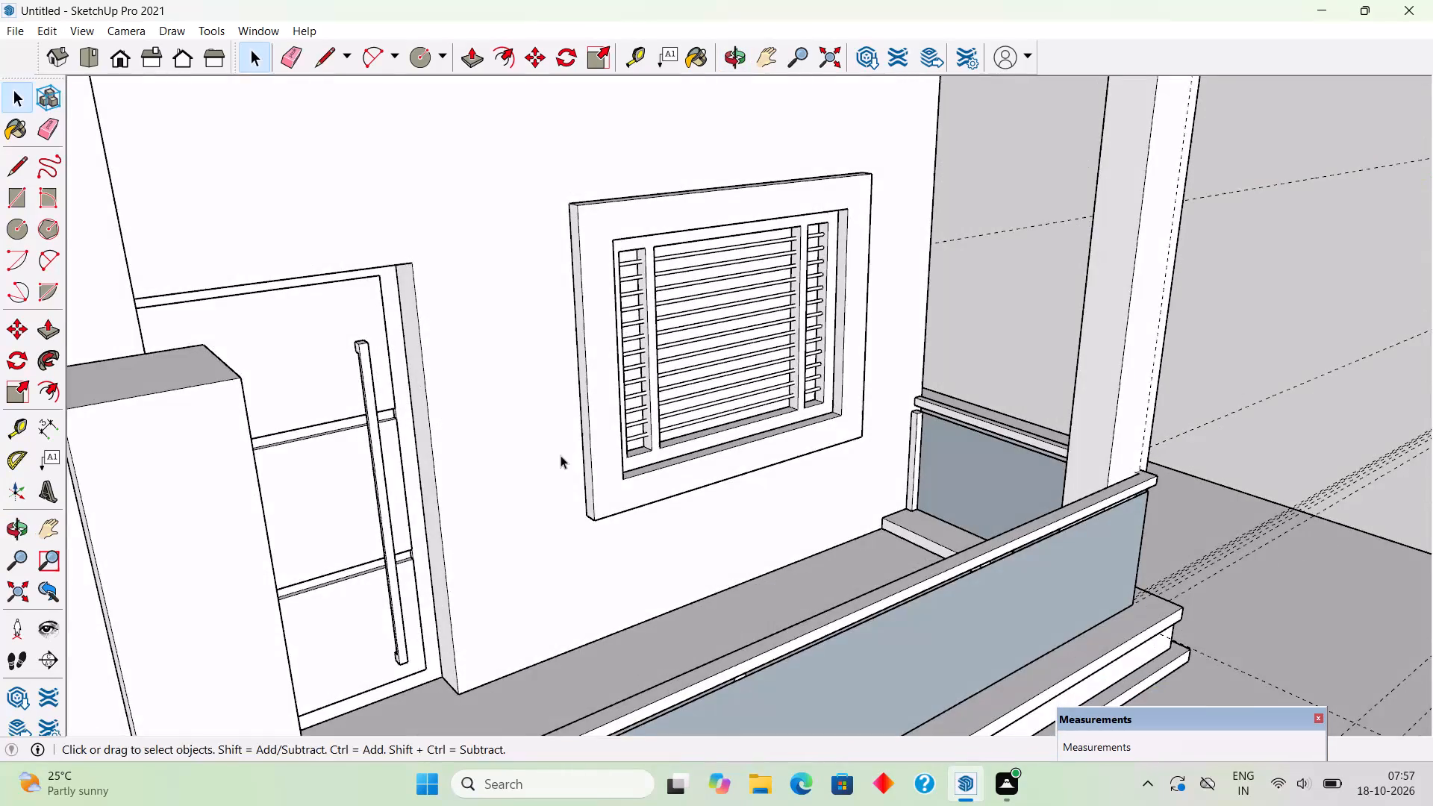
middle_click_drag(595, 495, 740, 549)
scroll(831, 557, "up", 6)
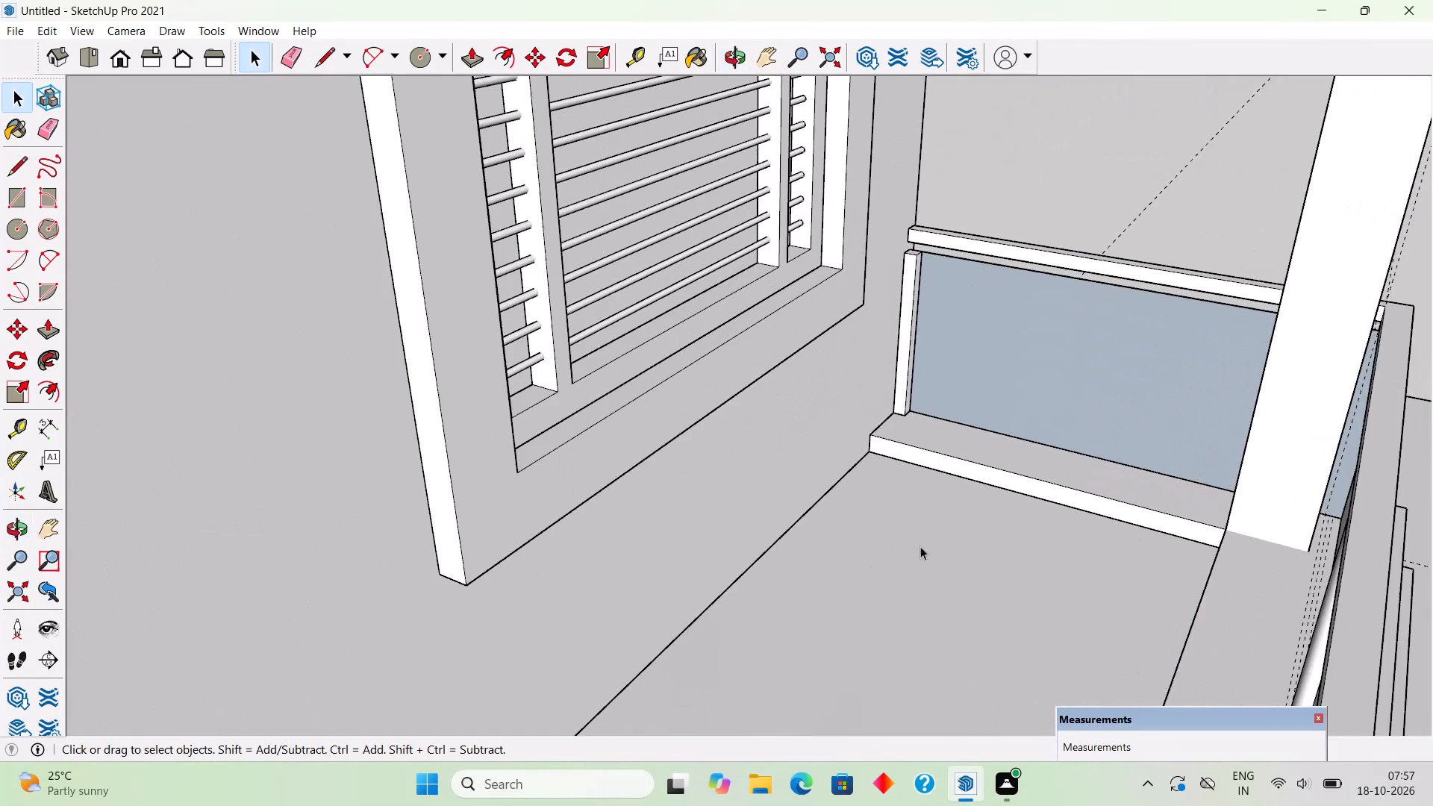
scroll(969, 564, "down", 1)
scroll(1179, 593, "down", 3)
middle_click(1158, 573)
scroll(1158, 573, "up", 4)
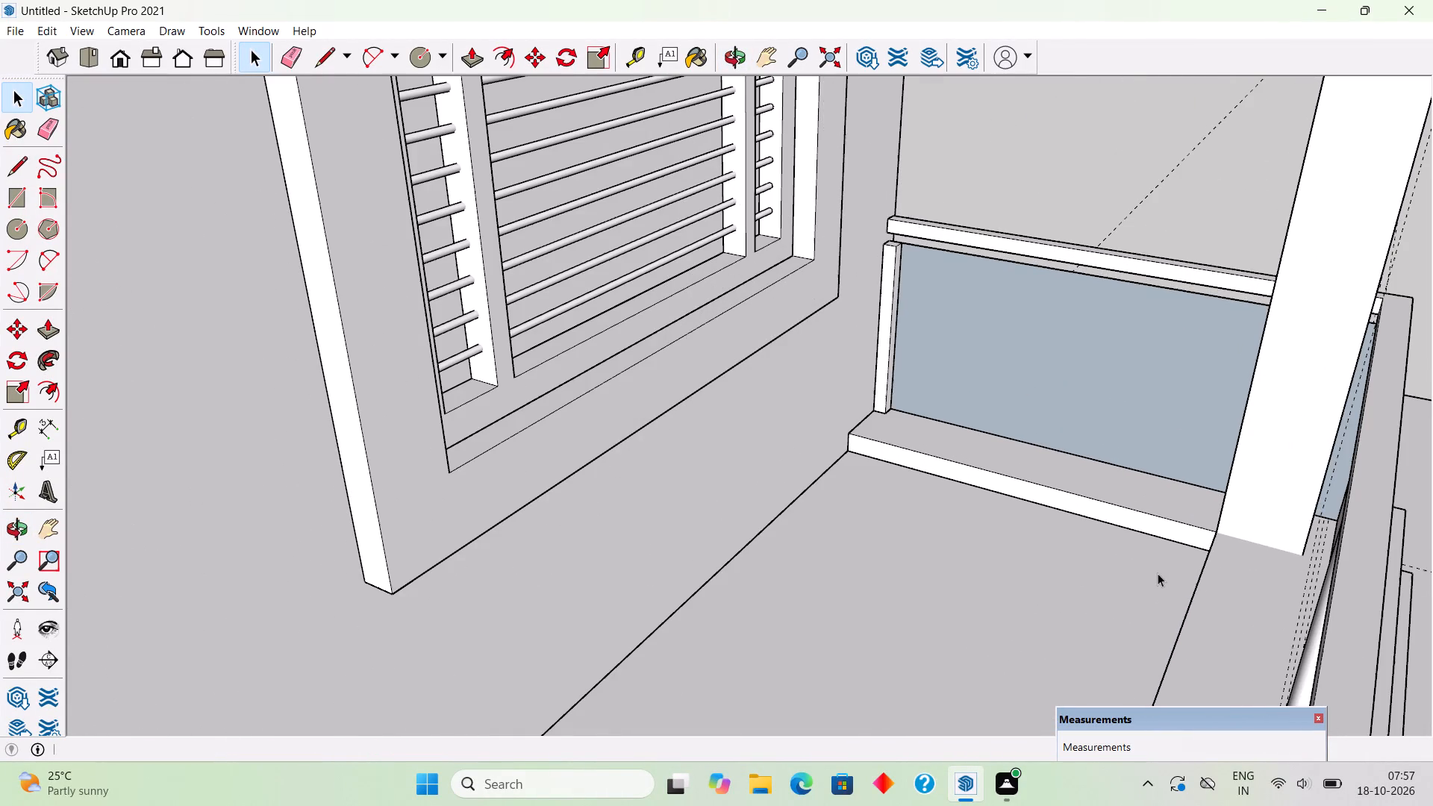
left_click(1307, 675)
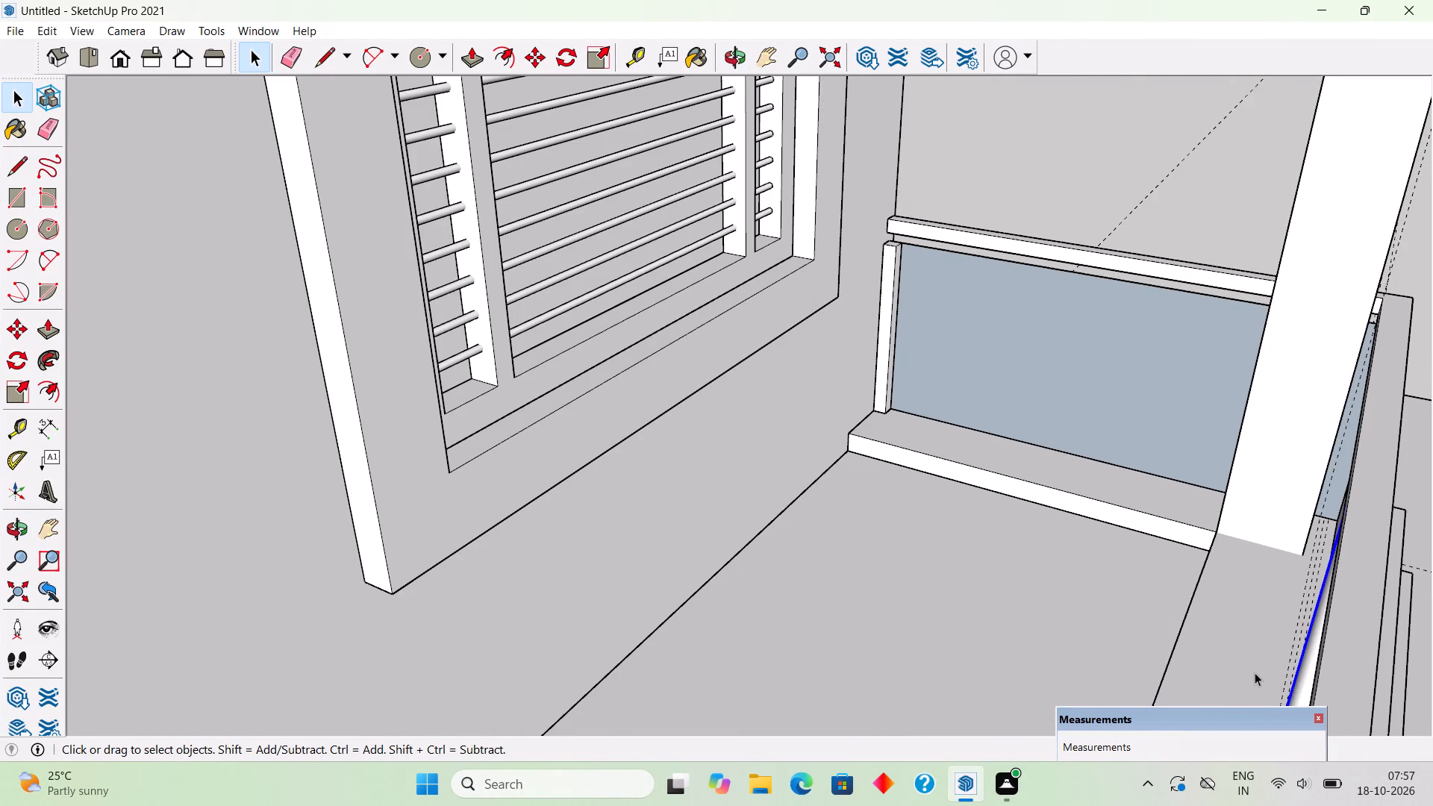
key("m")
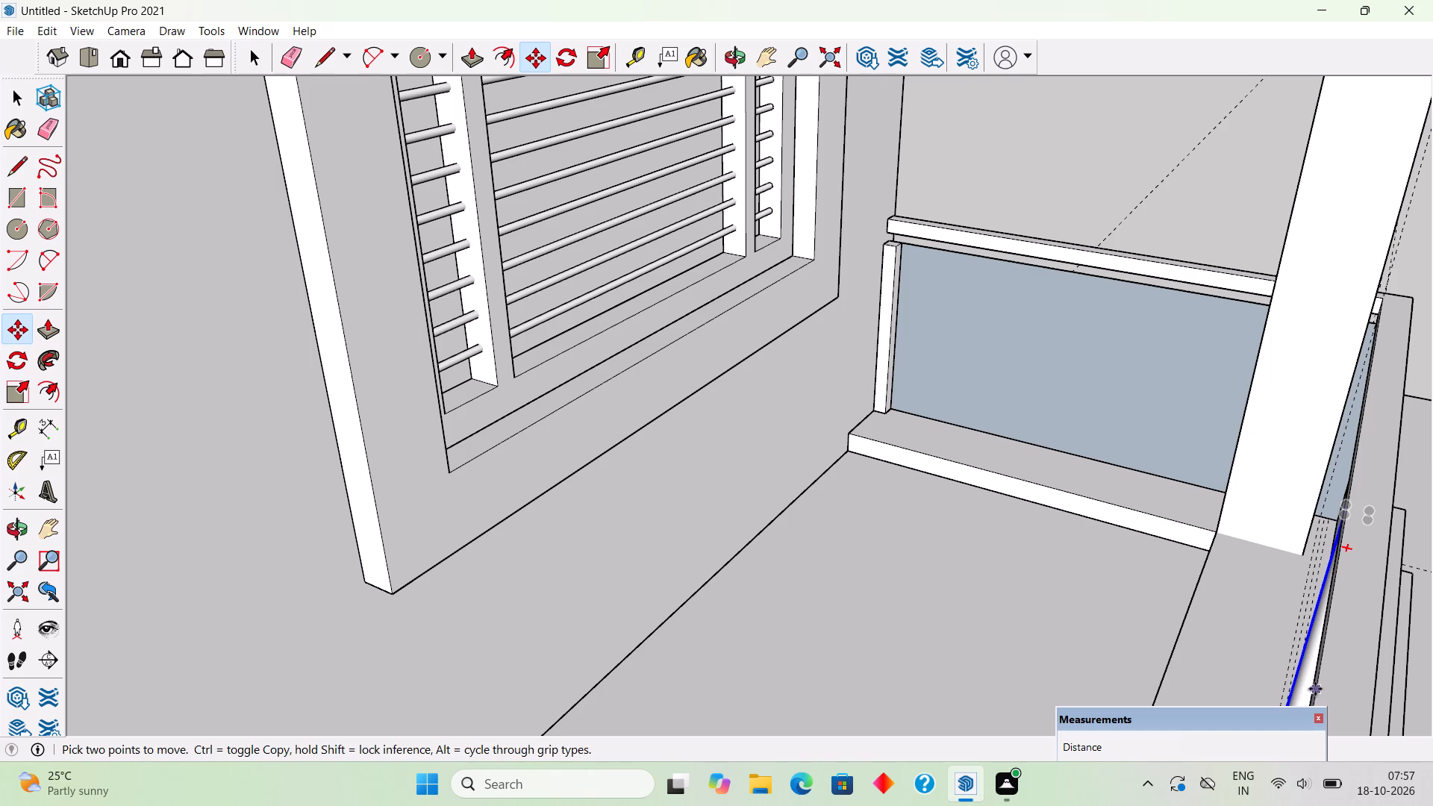
left_click(1307, 684)
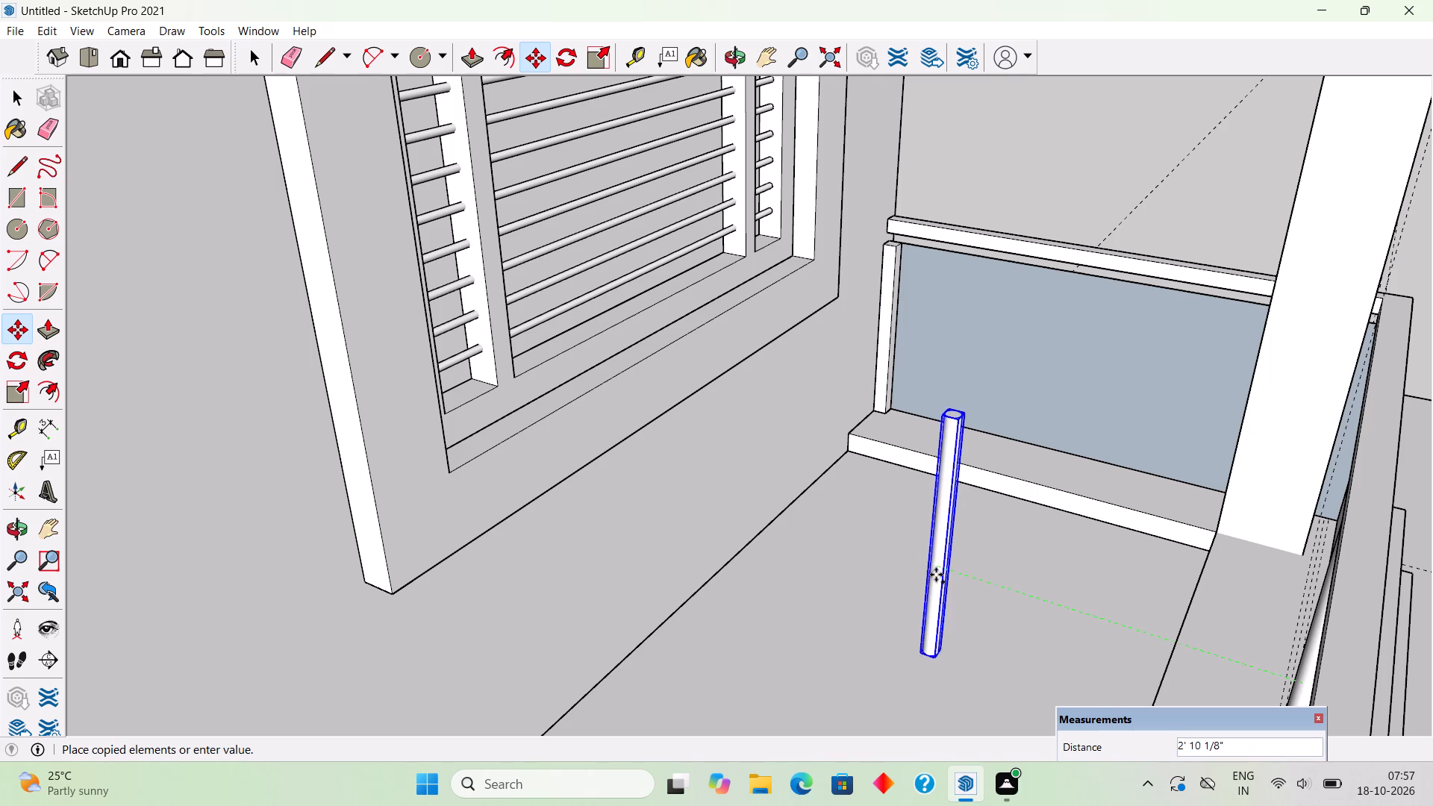
left_click(940, 575)
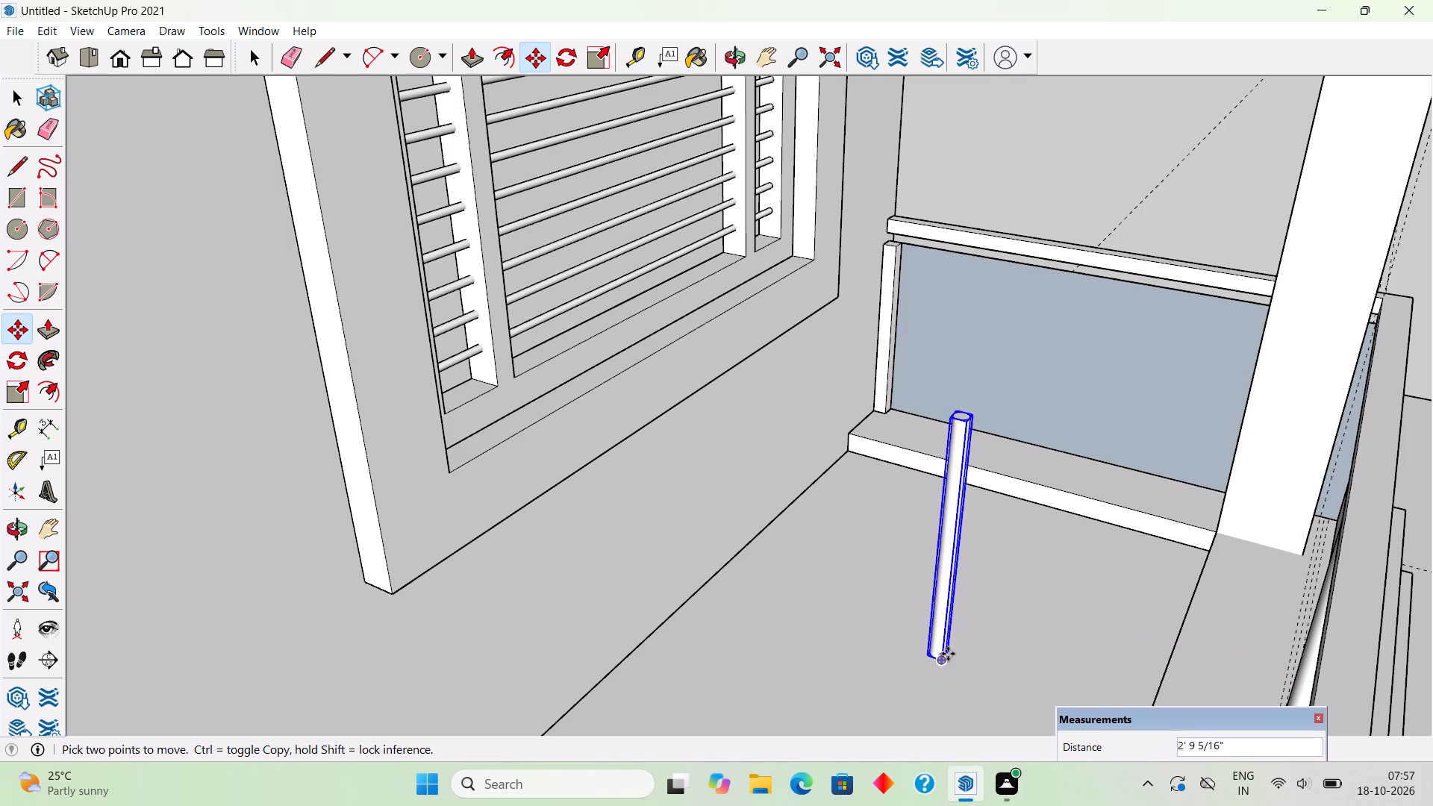
Move the copied post about 3' 11 1/2" onto the raised ledge in front of the side railing panel.
left_click(948, 654)
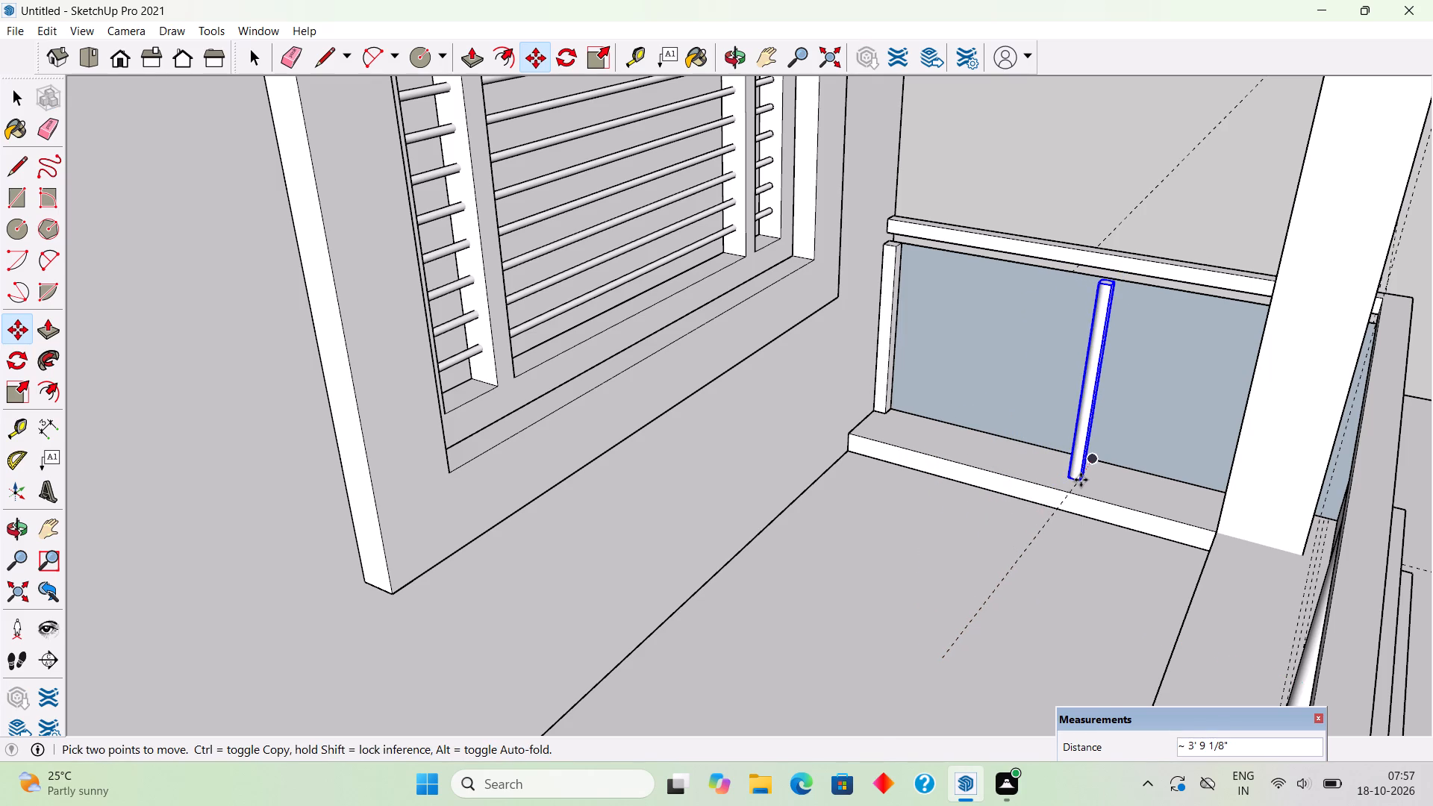
scroll(1081, 480, "up", 9)
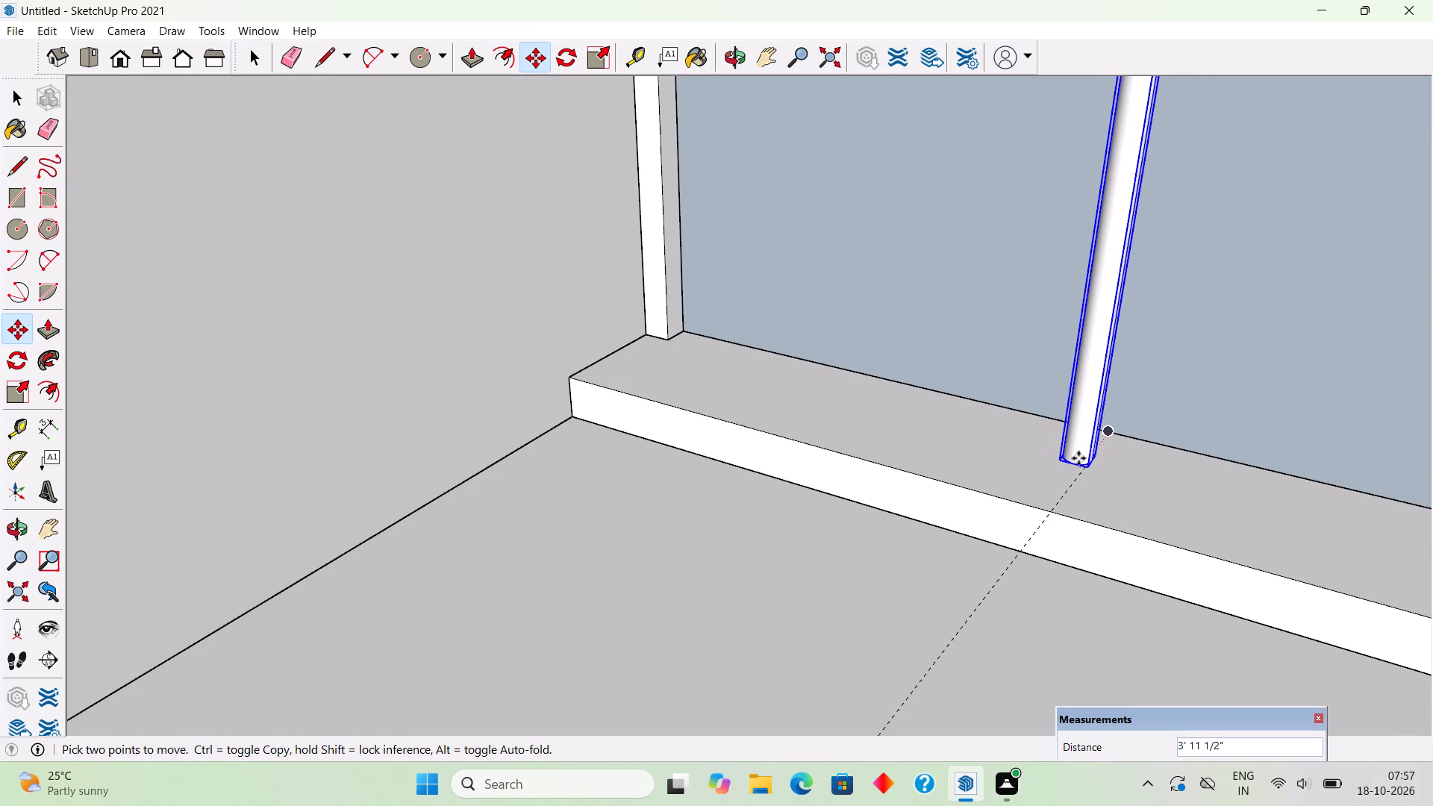
left_click(1078, 454)
Move the side railing's round post about 2 13/16" up against the panel's bottom edge.
middle_click_drag(1084, 475, 1025, 478)
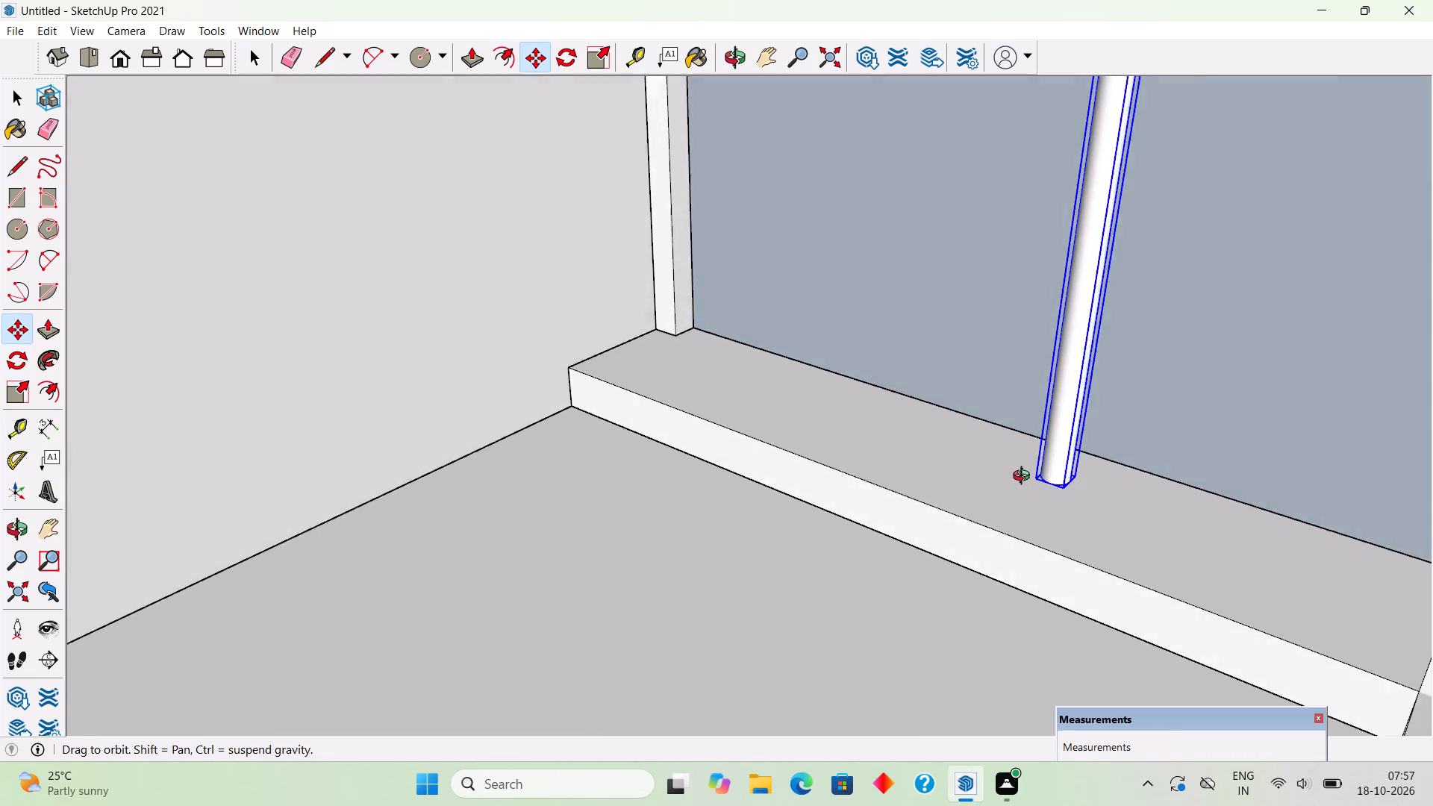
middle_click_drag(1025, 478, 915, 488)
scroll(999, 507, "up", 15)
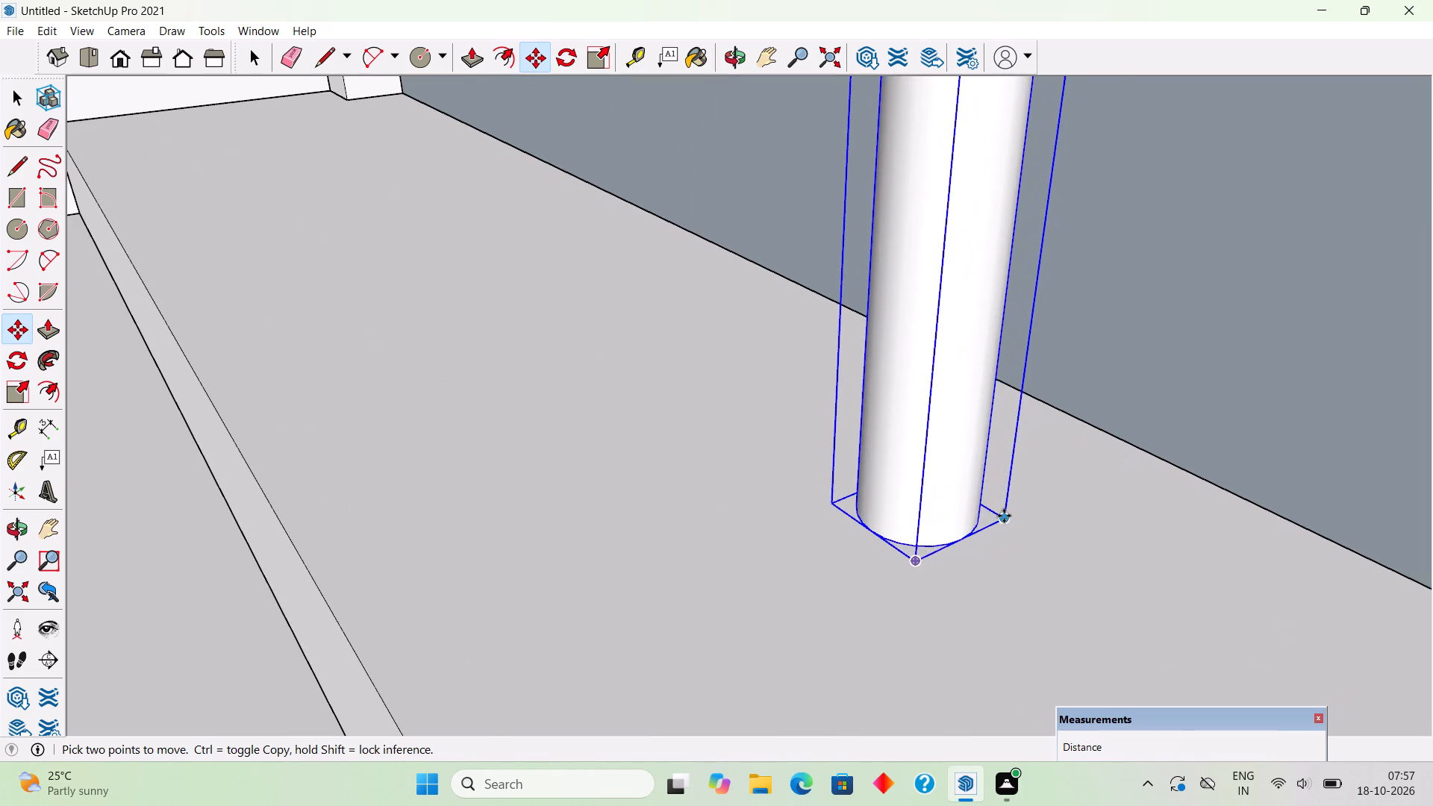
left_click(1004, 513)
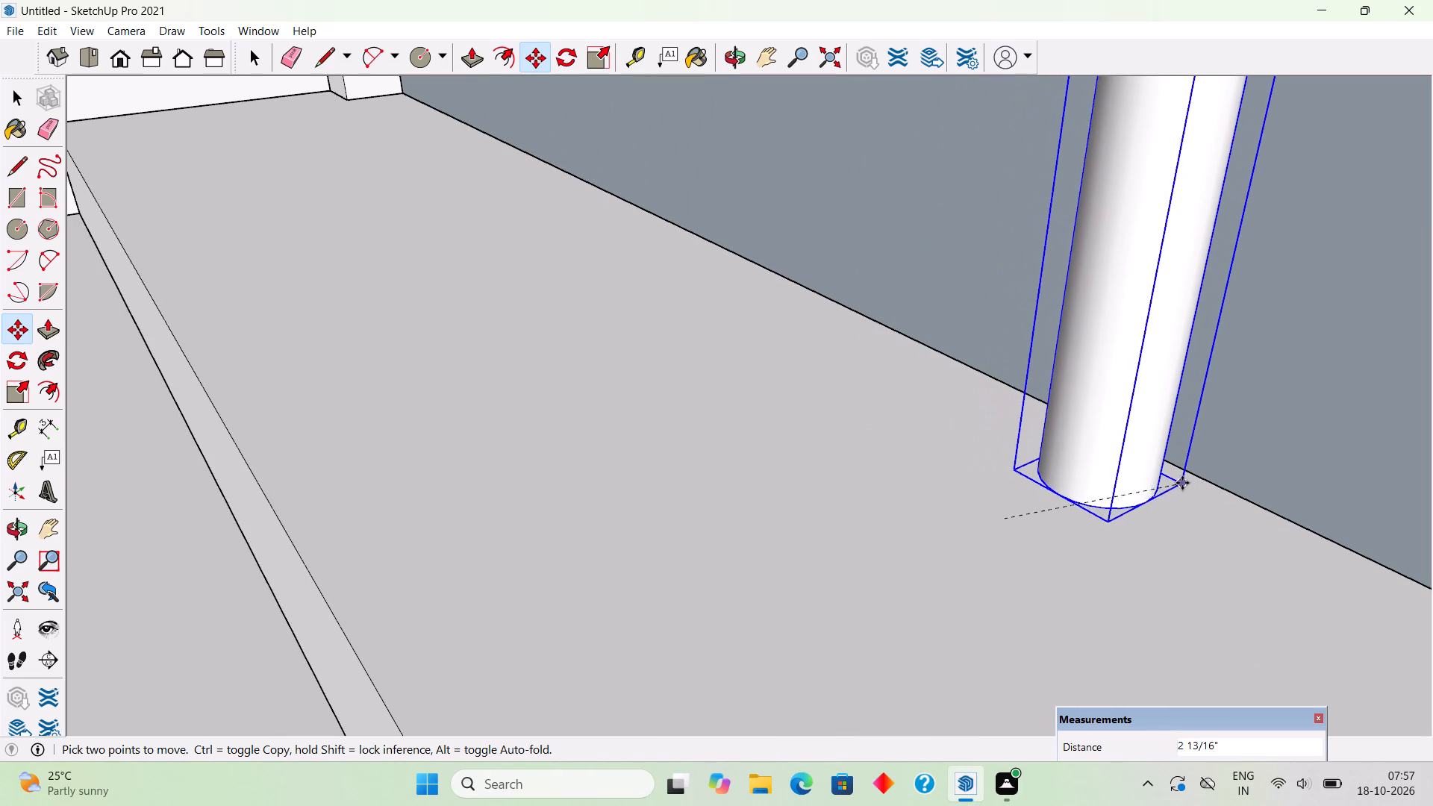
left_click(1189, 479)
key("space")
scroll(1179, 480, "down", 20)
scroll(1179, 480, "down", 3)
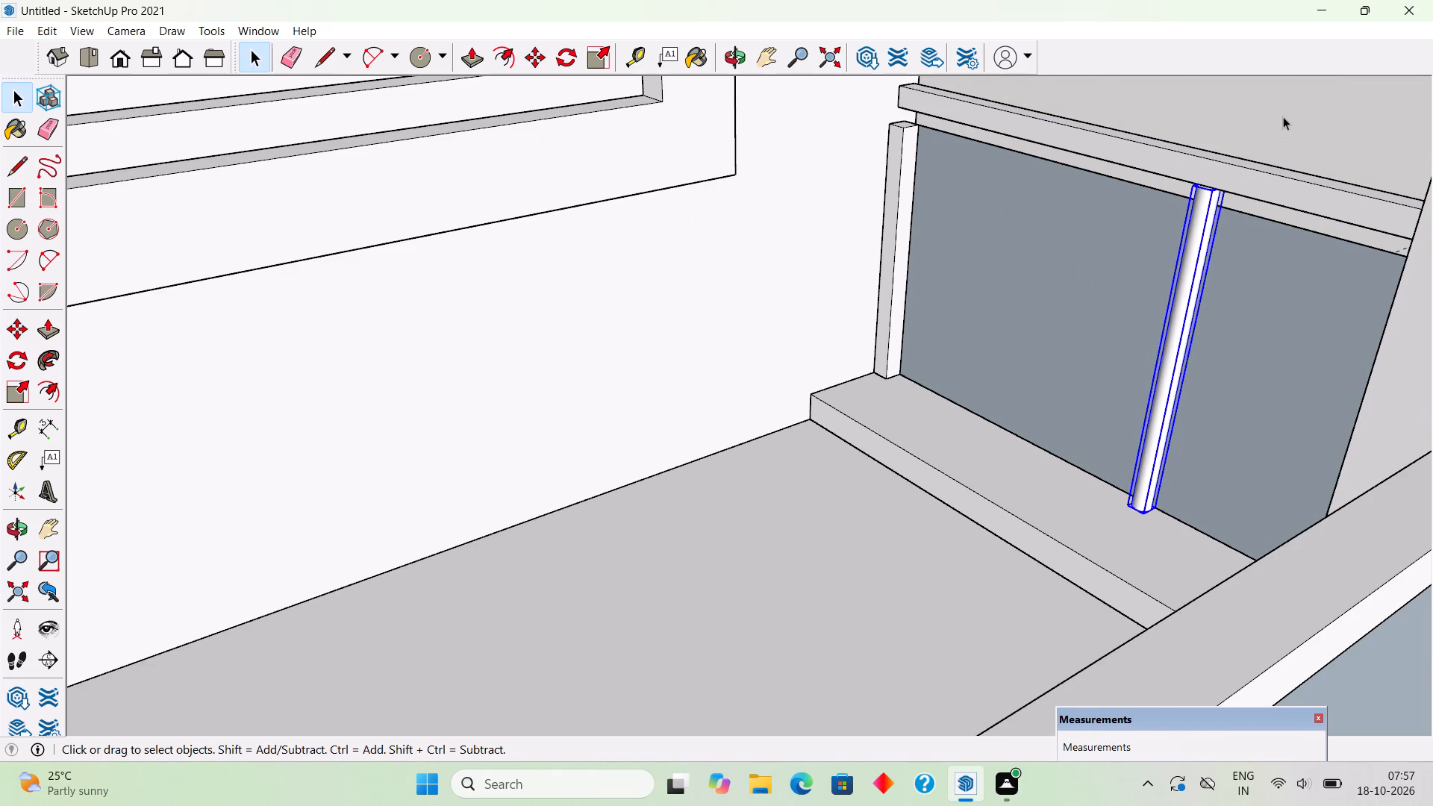
left_click(1283, 116)
Examine from outside the balcony how the round posts sit beneath the front and side handrails.
scroll(1274, 296, "down", 4)
middle_click_drag(1249, 399, 693, 247)
scroll(1183, 350, "down", 1)
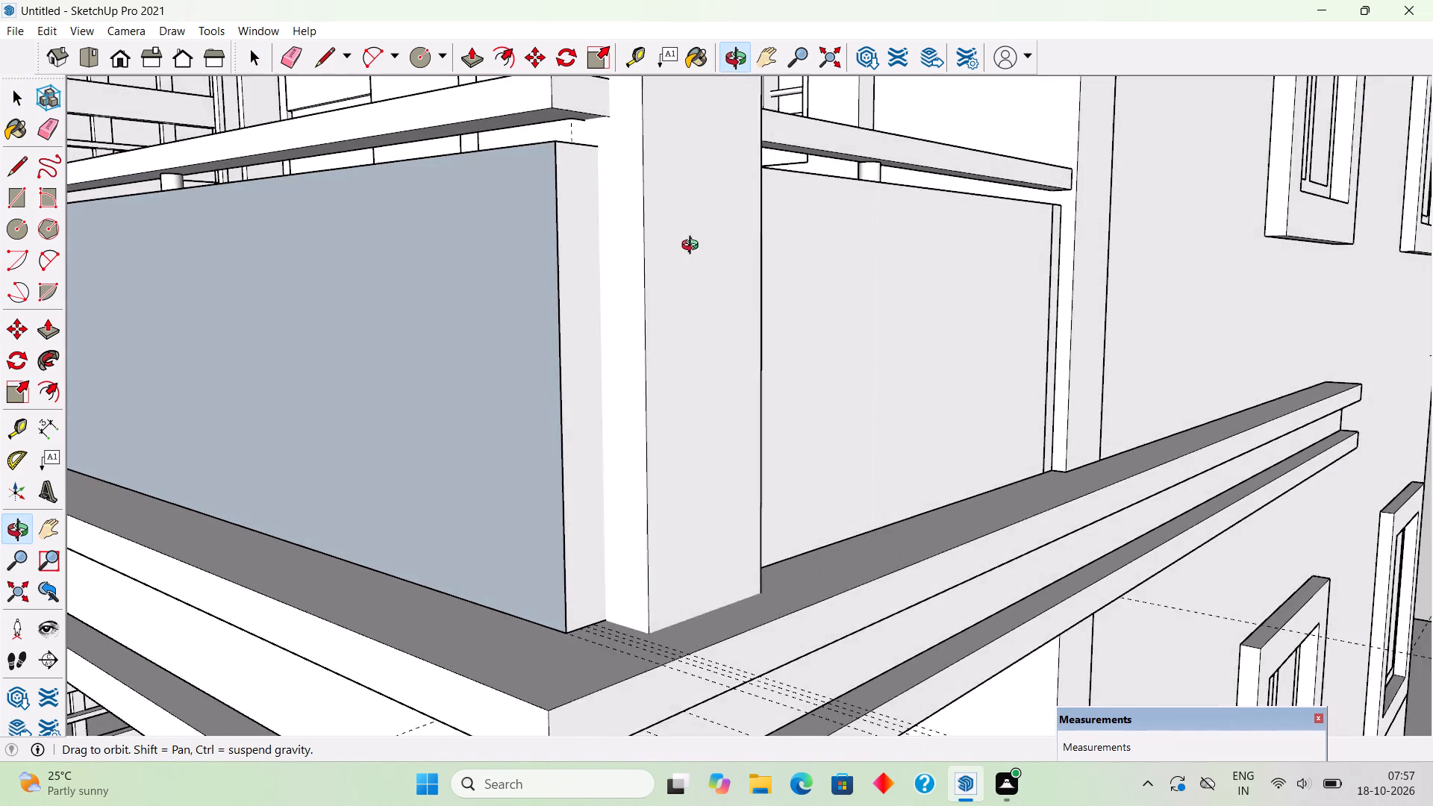
middle_click_drag(693, 247, 766, 268)
scroll(766, 268, "down", 2)
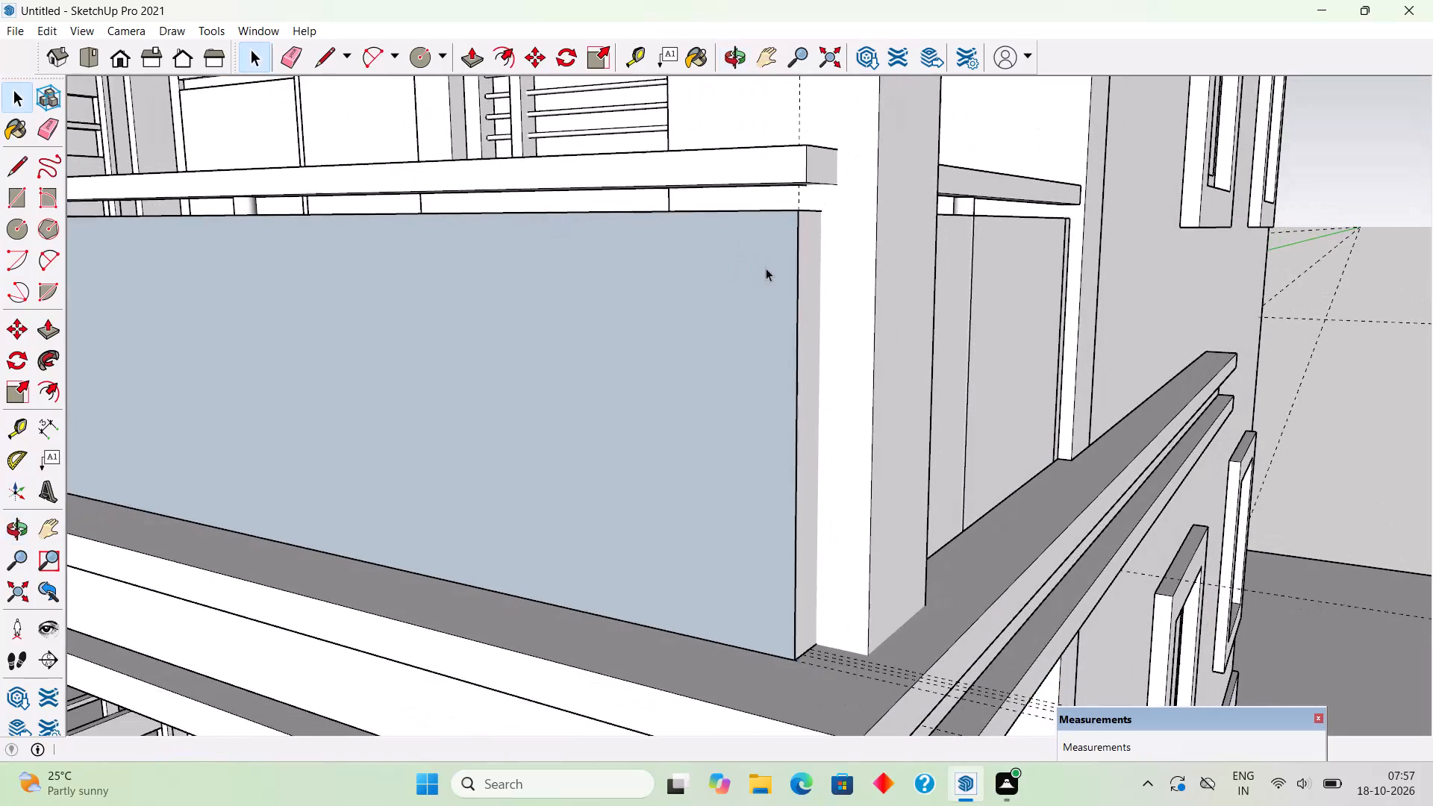
scroll(765, 267, "down", 9)
middle_click_drag(768, 334, 1121, 339)
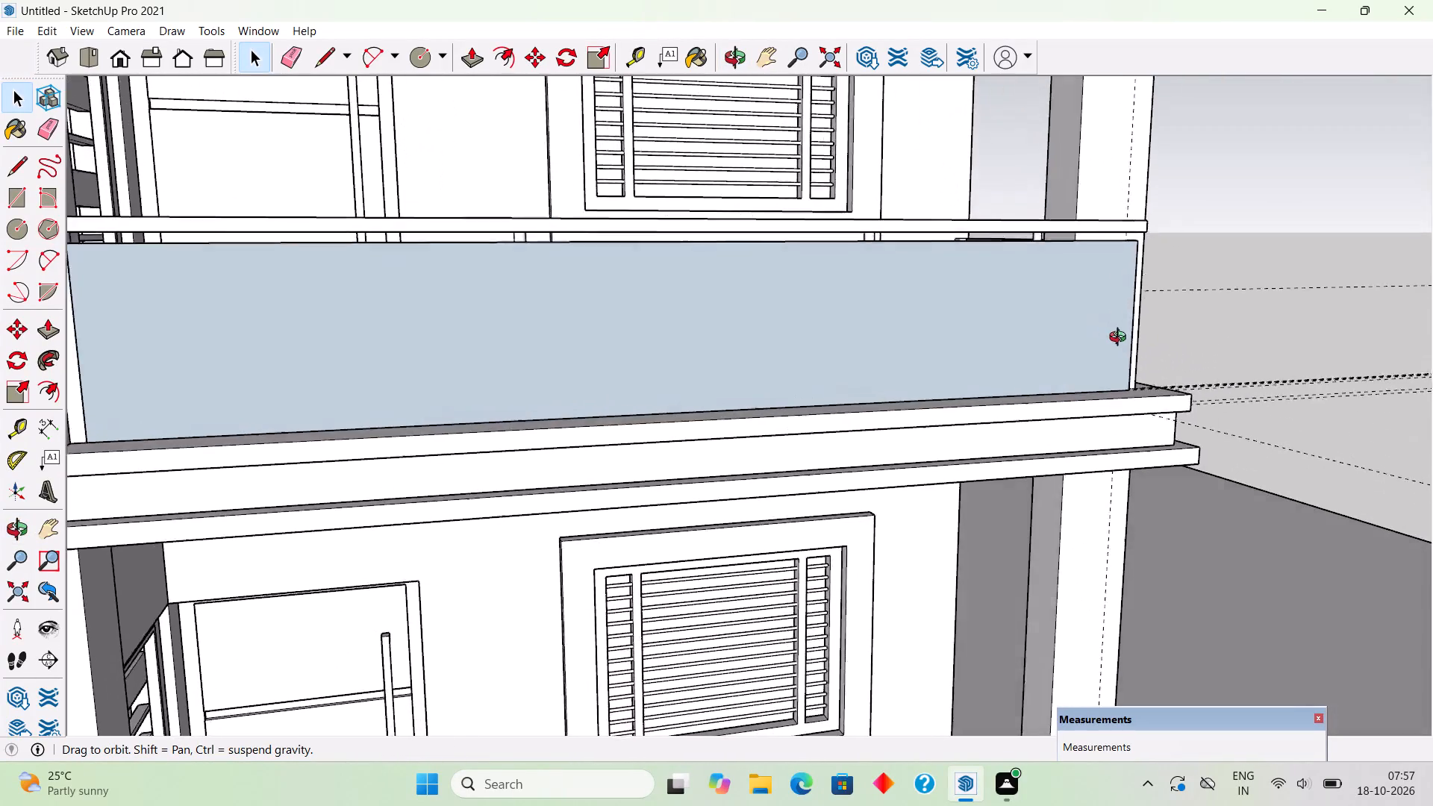
middle_click_drag(1121, 339, 1190, 428)
middle_click_drag(997, 340, 602, 322)
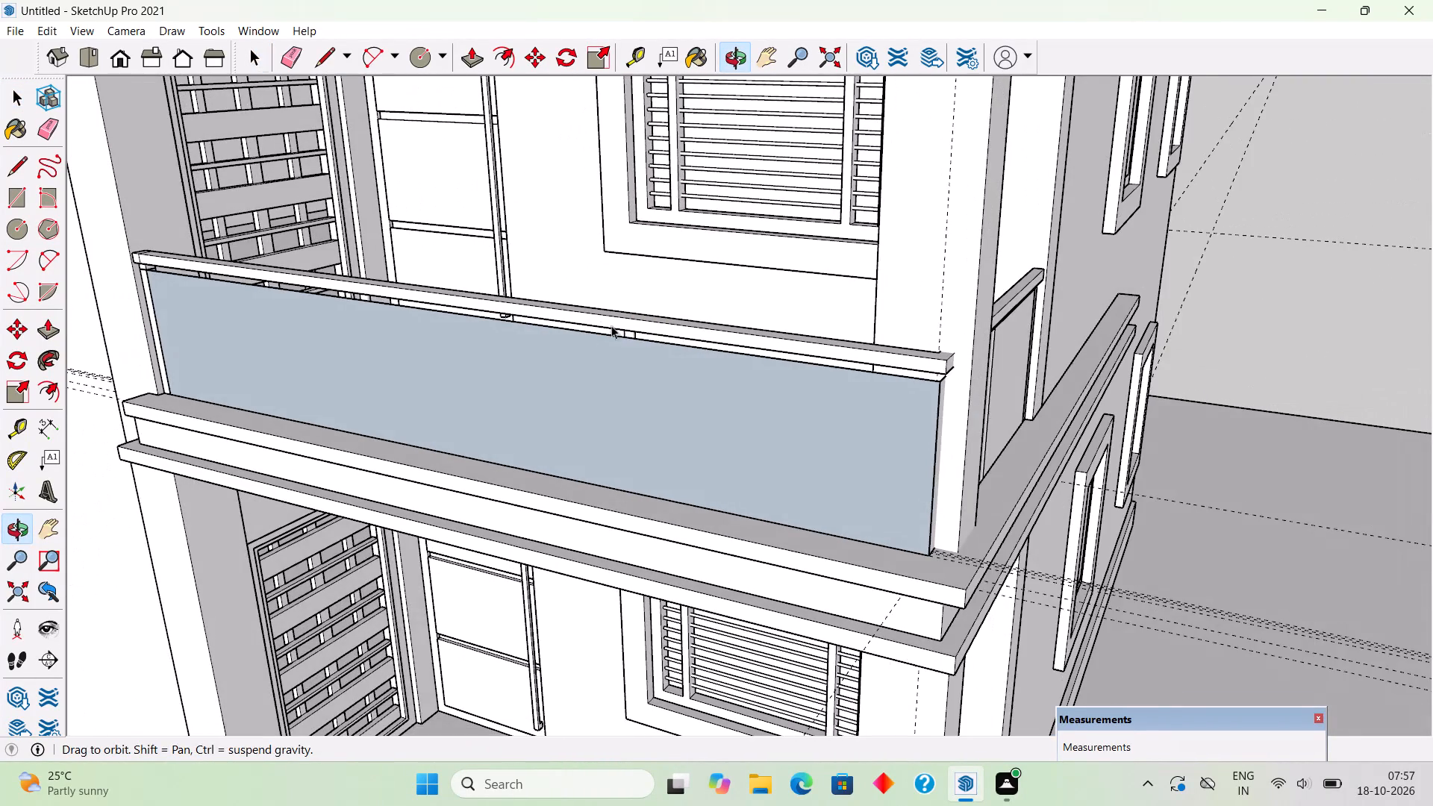
scroll(995, 433, "up", 5)
middle_click_drag(878, 407, 596, 510)
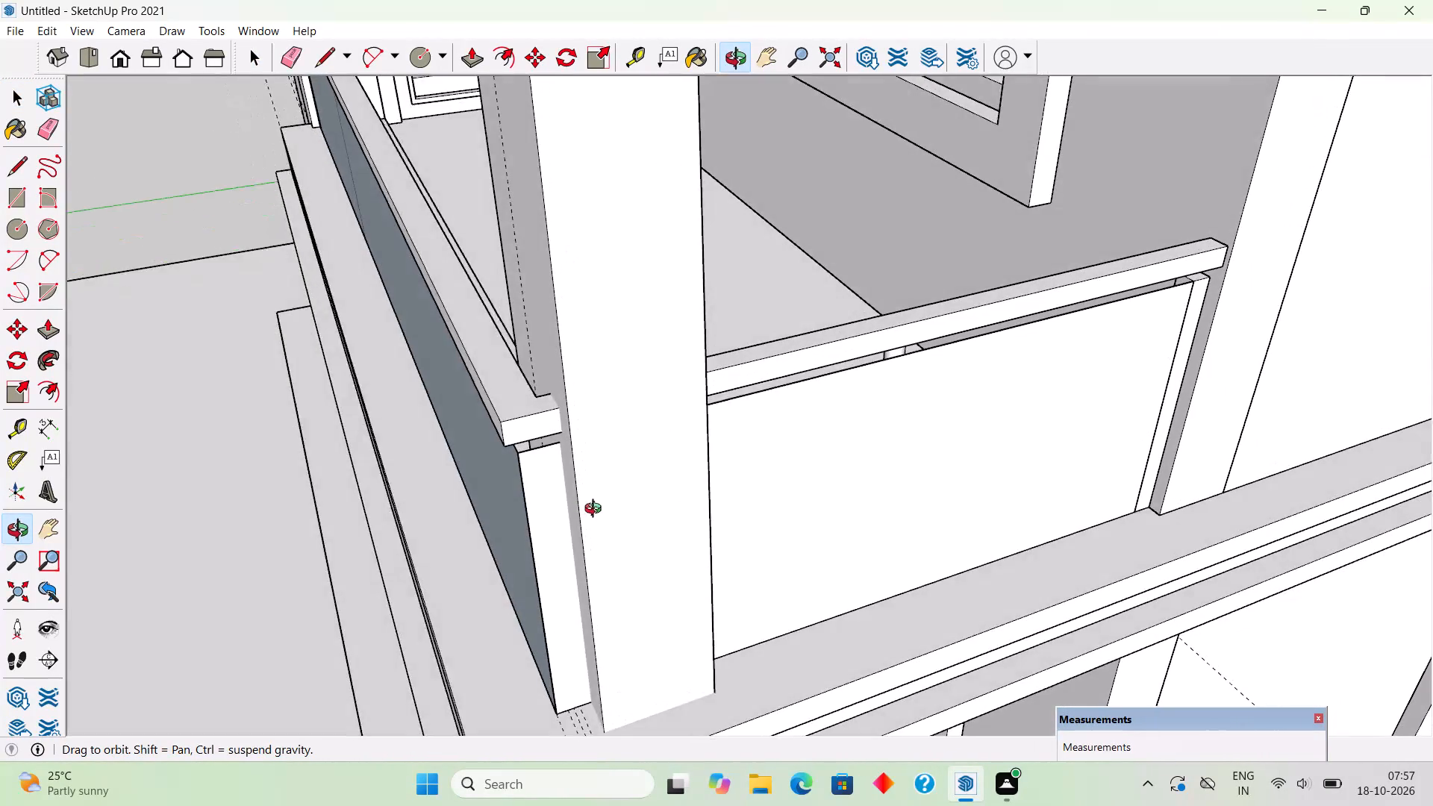
middle_click_drag(596, 510, 661, 396)
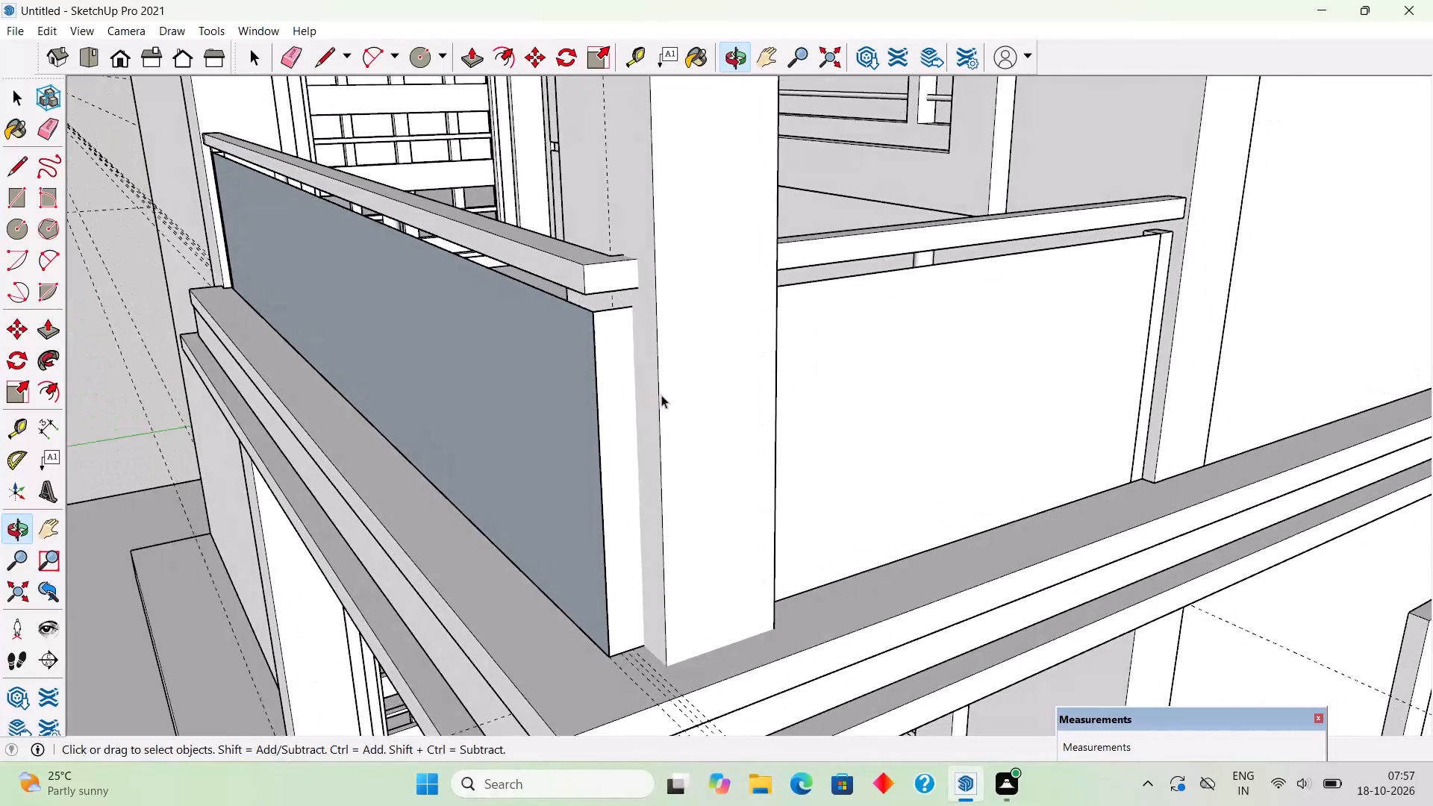
Nudge the side railing's round post about 1/16" so its base corner meets the panel's bottom edge.
middle_click_drag(684, 443, 1376, 659)
scroll(819, 334, "up", 6)
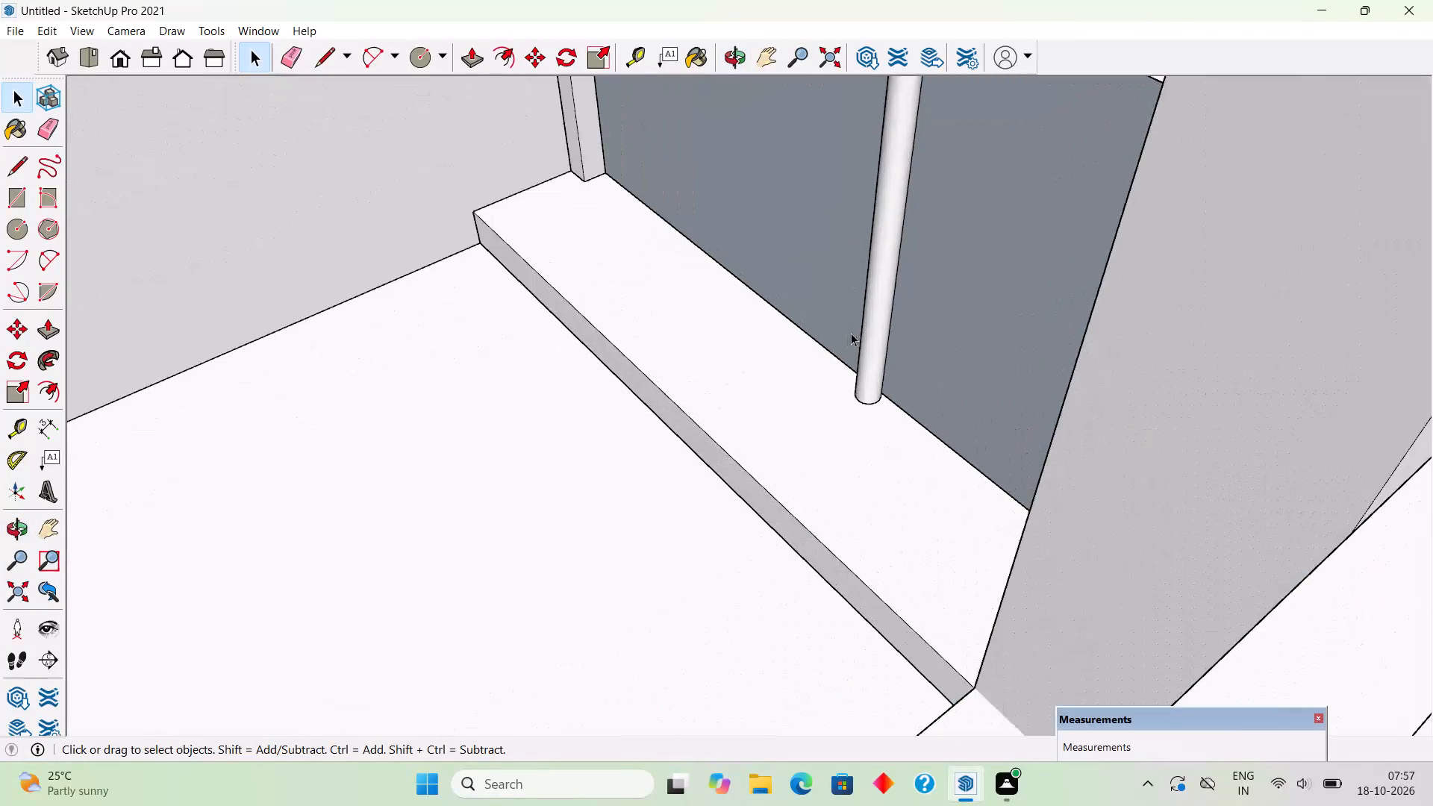
scroll(855, 335, "up", 5)
left_click(874, 393)
scroll(887, 443, "up", 9)
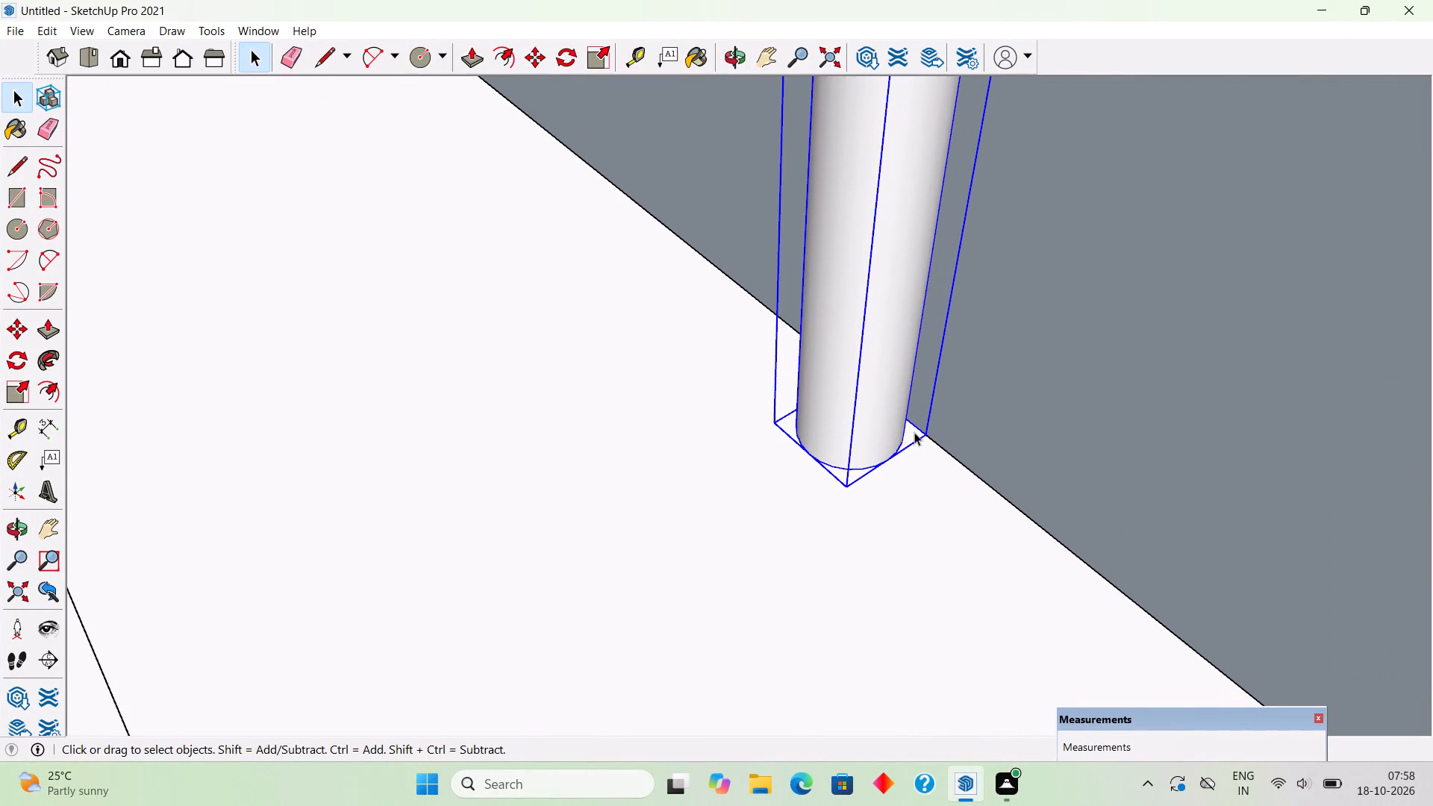
key("m")
left_click(922, 434)
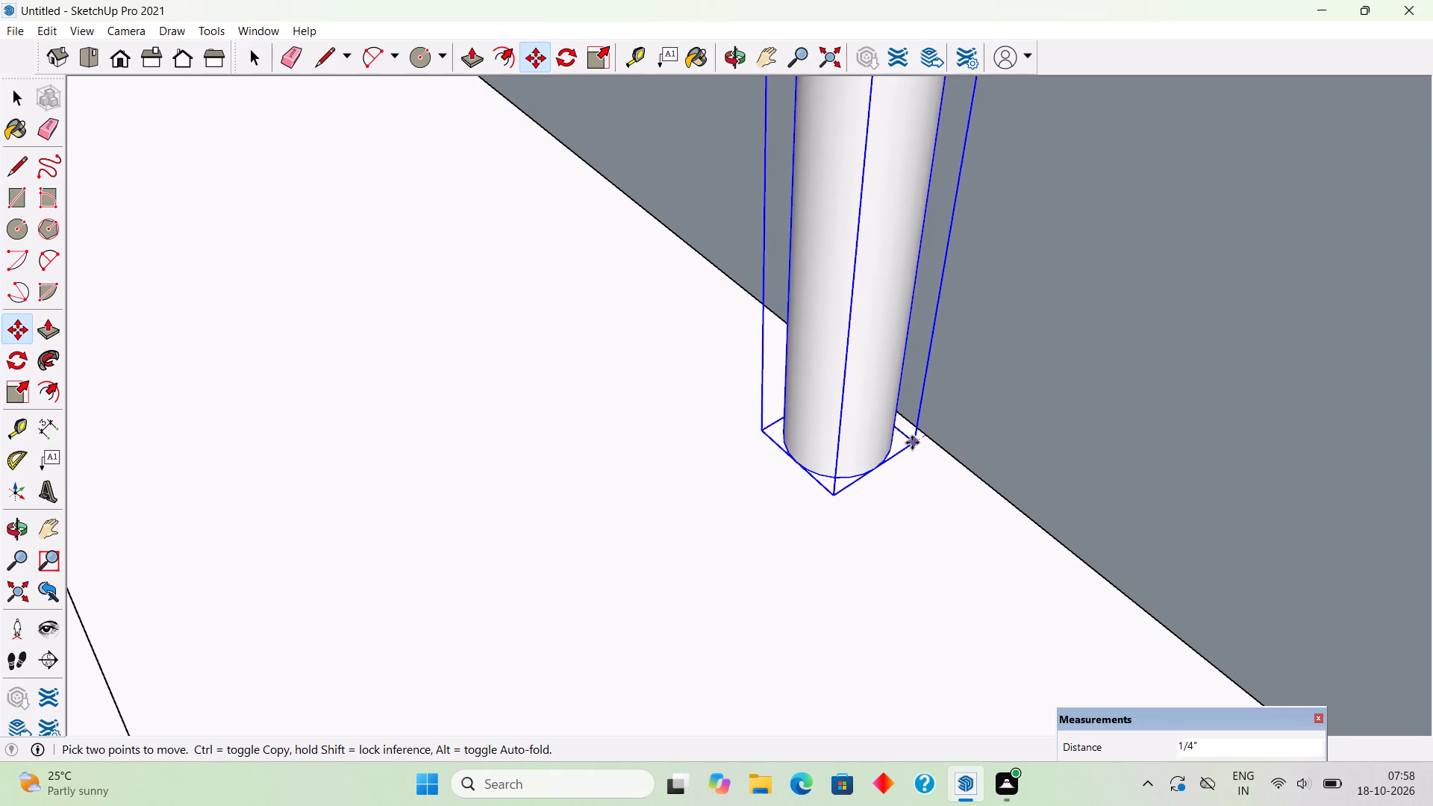
scroll(912, 443, "up", 7)
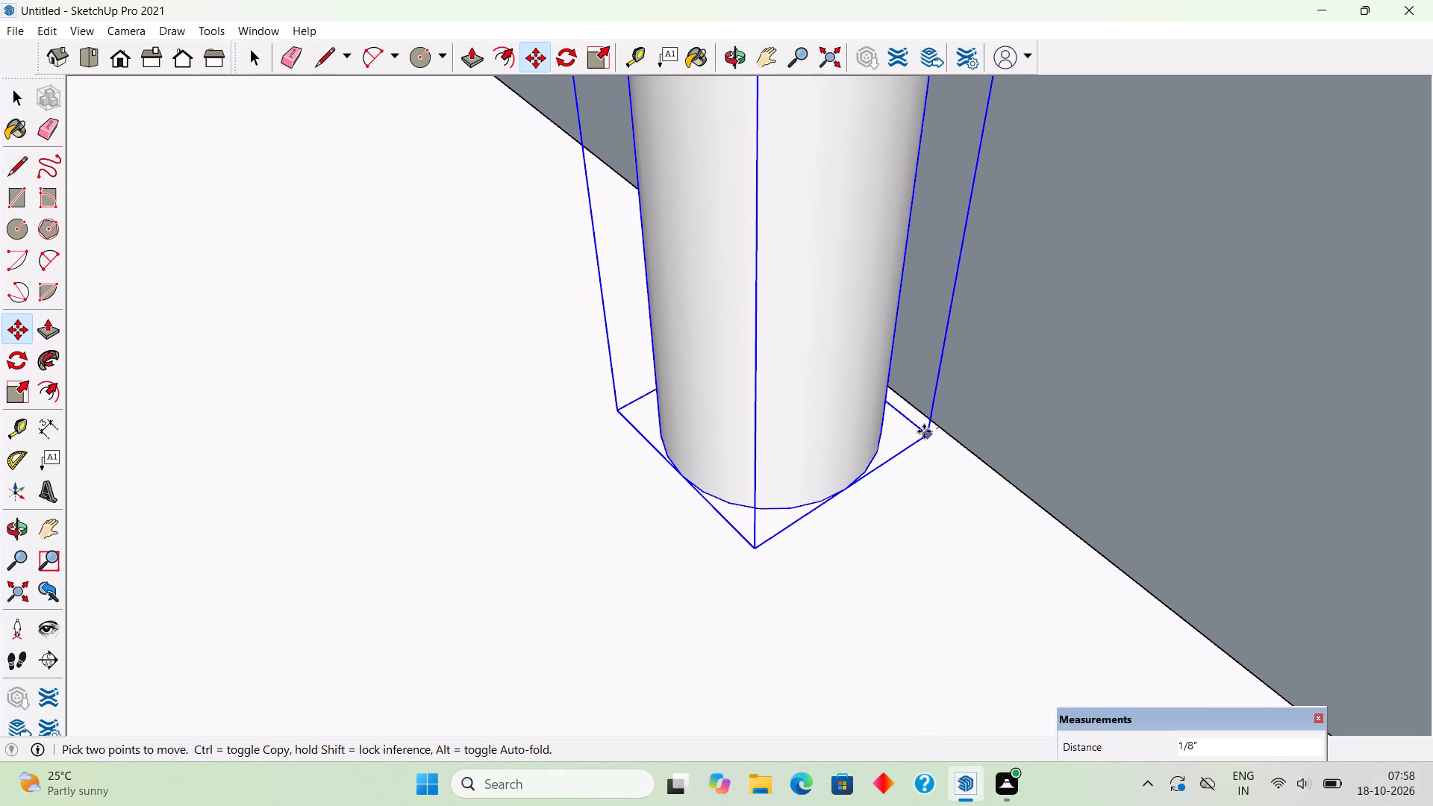
left_click(928, 427)
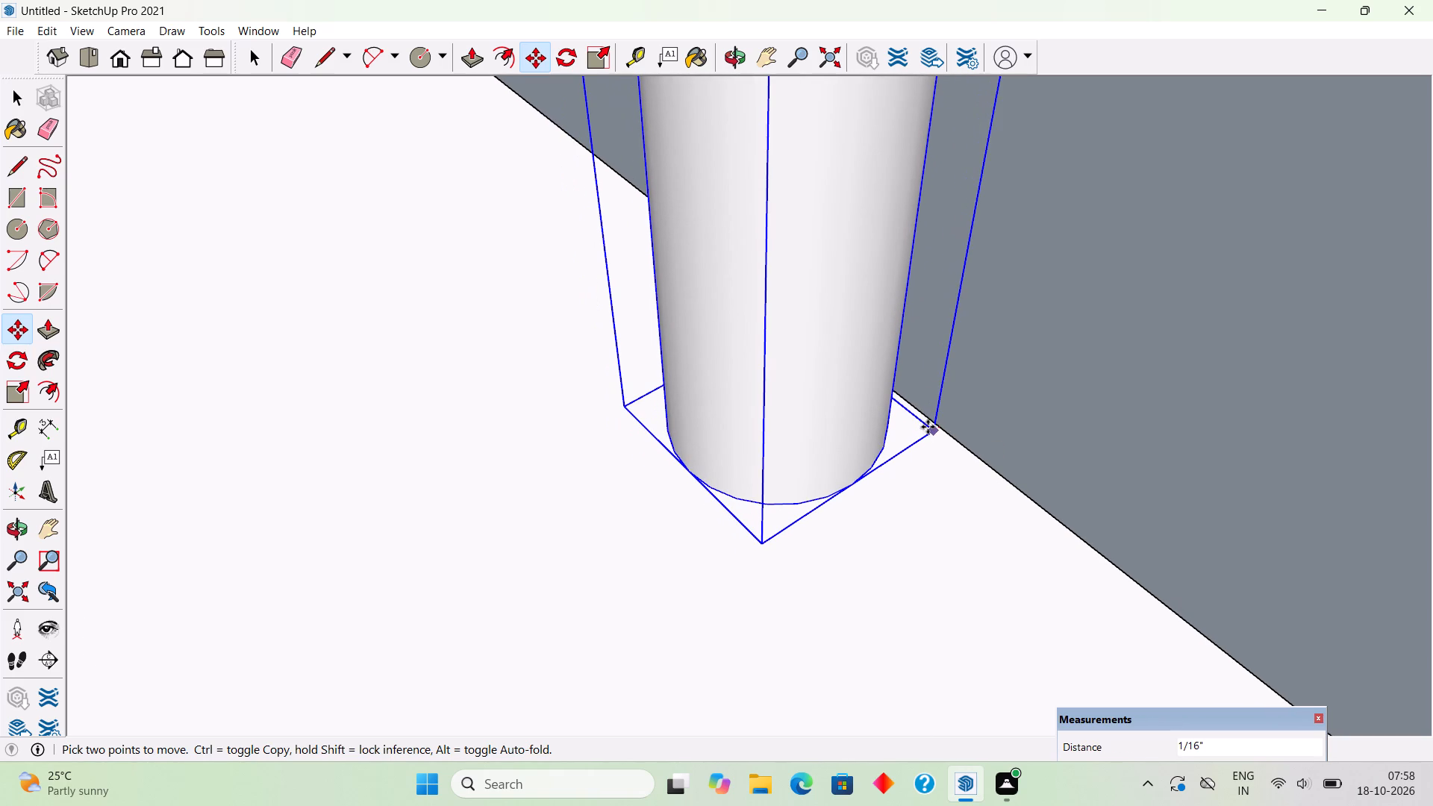
key("space")
scroll(928, 426, "down", 20)
scroll(928, 426, "down", 4)
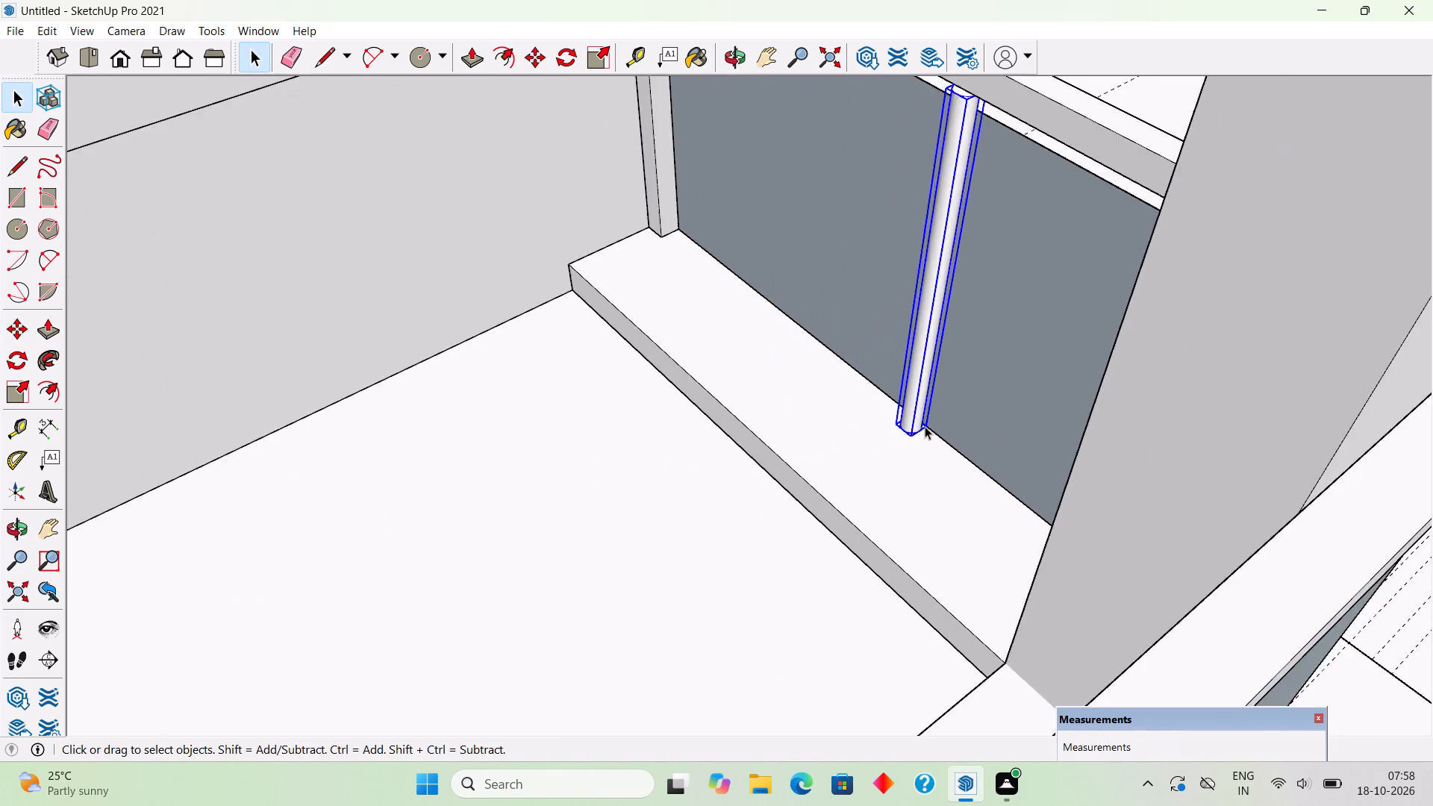
scroll(925, 426, "down", 13)
middle_click_drag(986, 425, 445, 241)
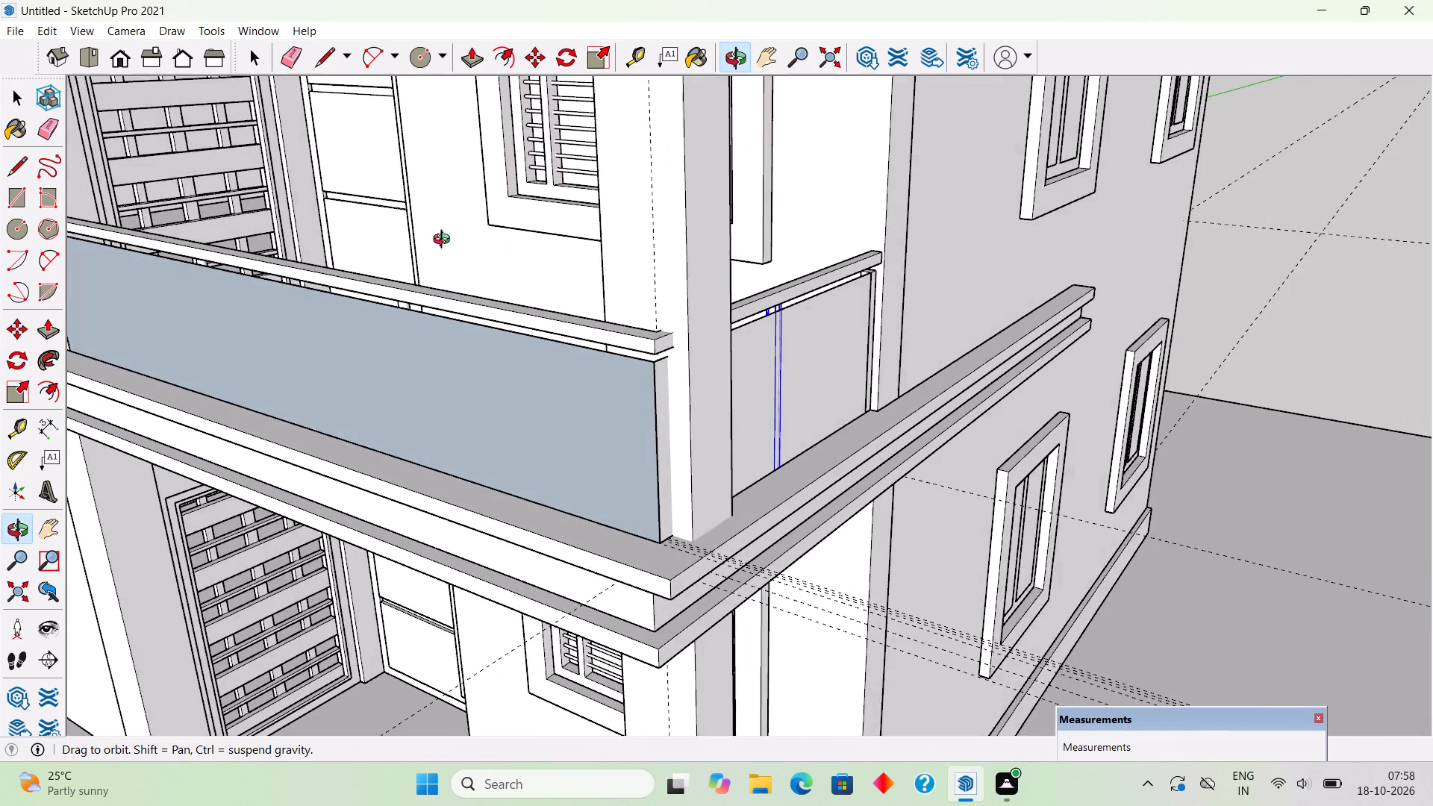
middle_click_drag(445, 241, 269, 274)
left_click(126, 276)
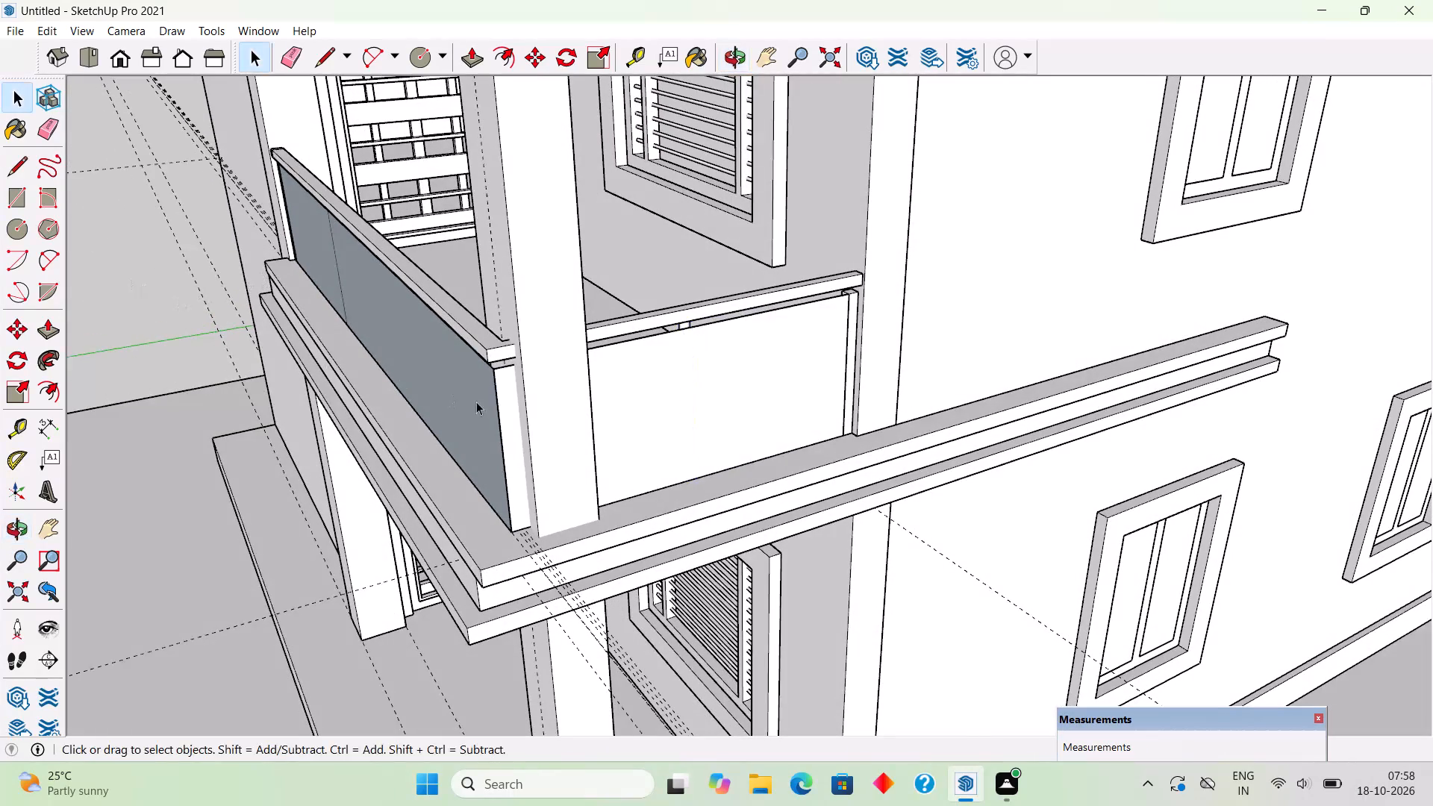
Examine the whole house from the front, side and above, including the balcony railing, tall front wall and corner posts.
middle_click_drag(490, 404, 605, 352)
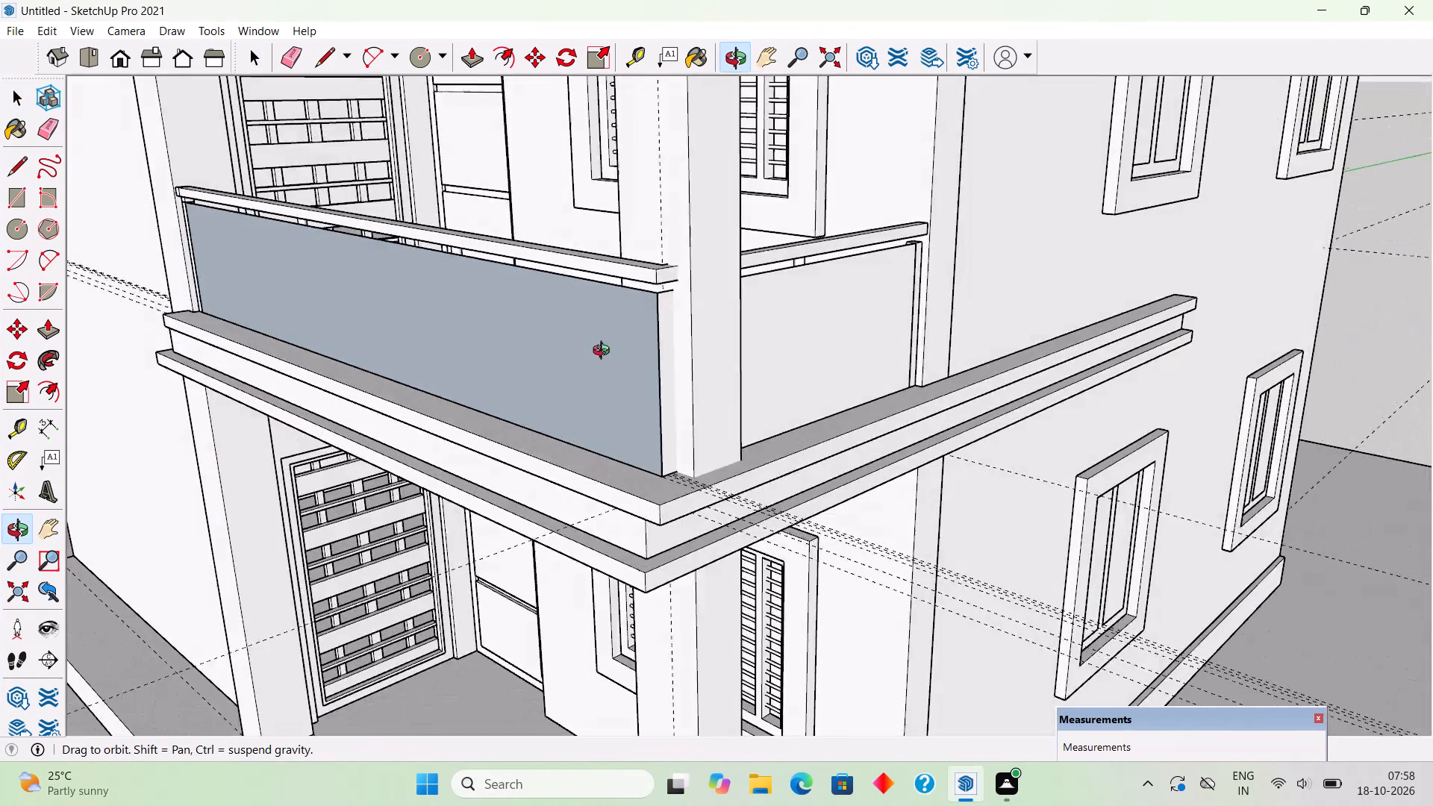
middle_click_drag(605, 352, 805, 463)
scroll(805, 463, "down", 9)
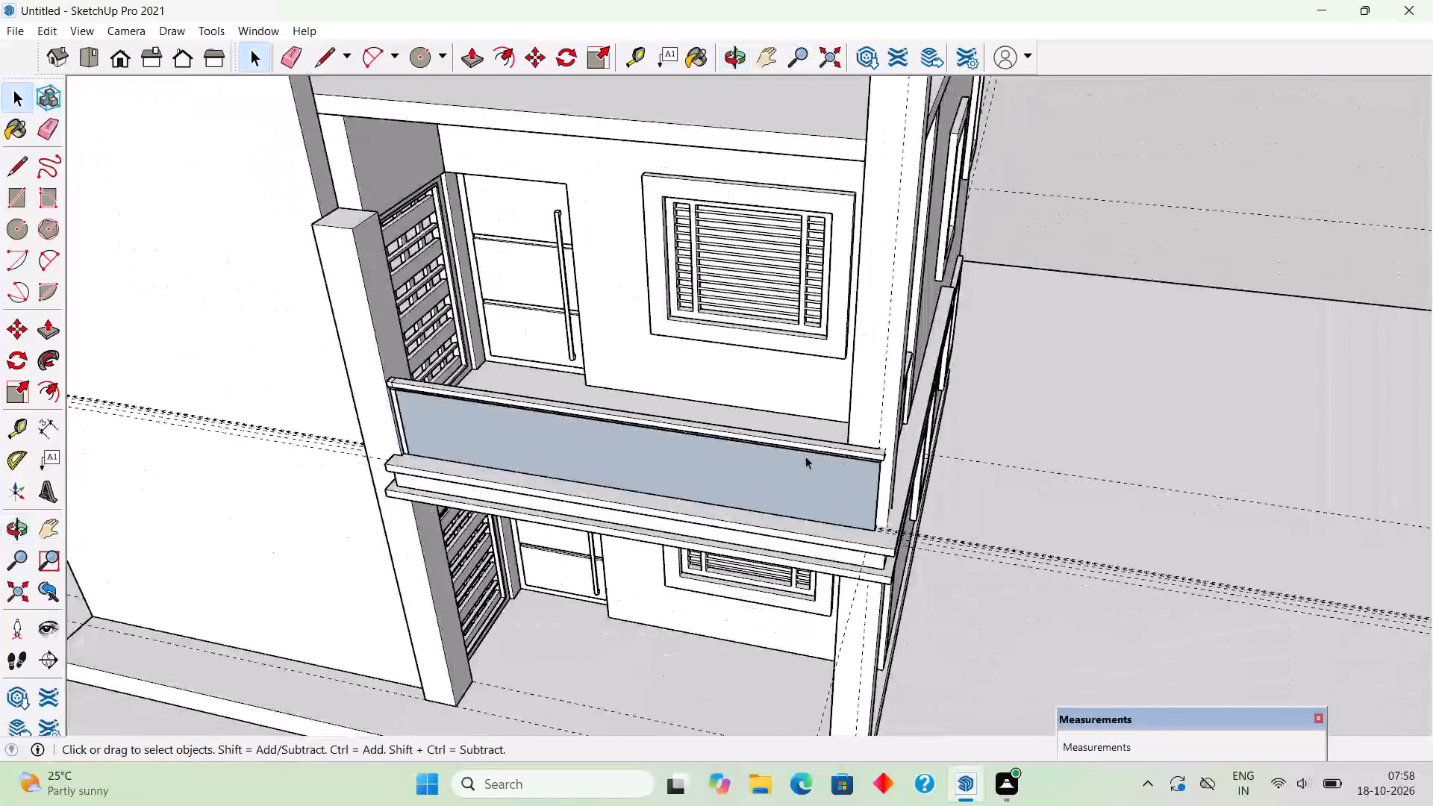
scroll(805, 456, "down", 9)
middle_click_drag(749, 478, 985, 393)
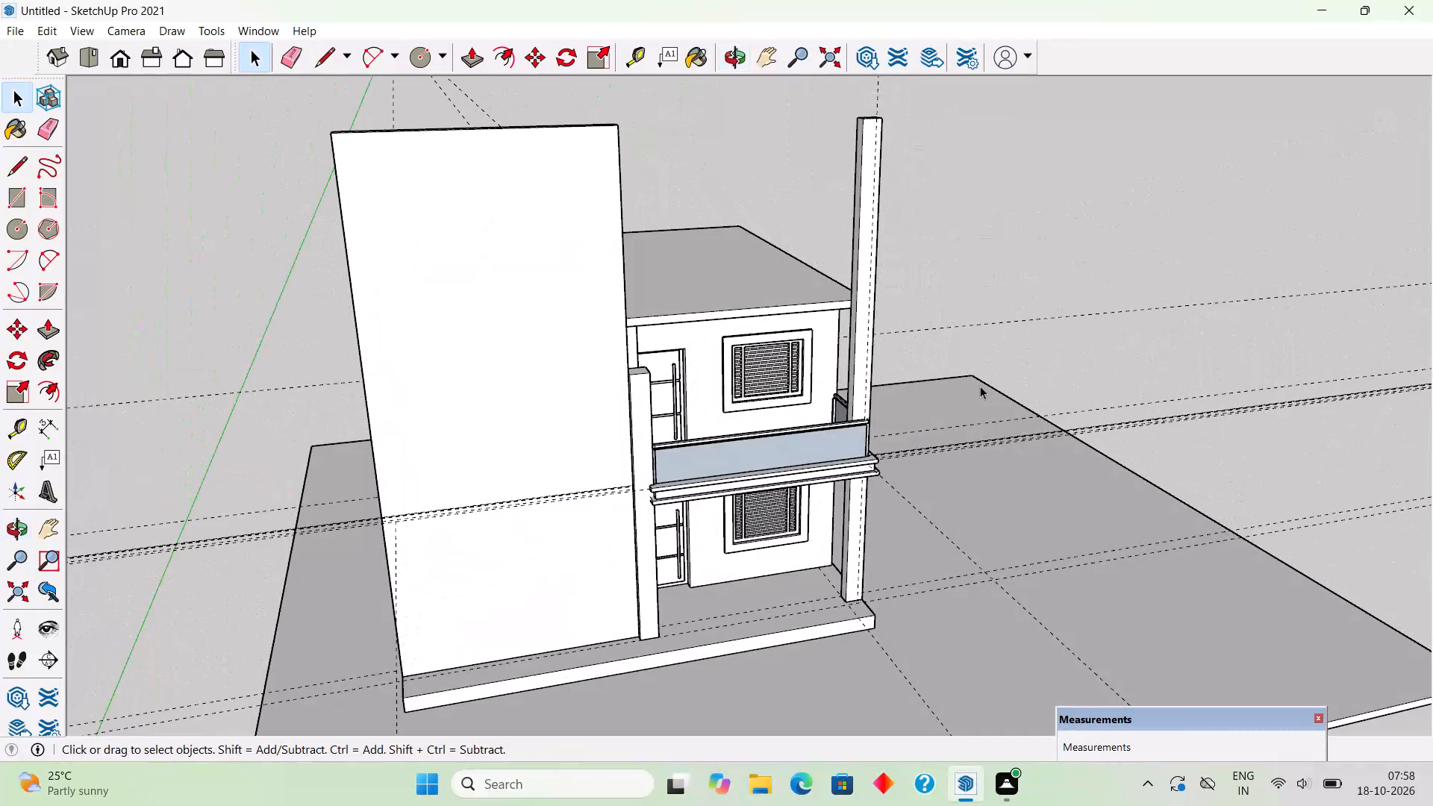
scroll(871, 326, "down", 5)
scroll(751, 293, "up", 1)
middle_click(749, 281)
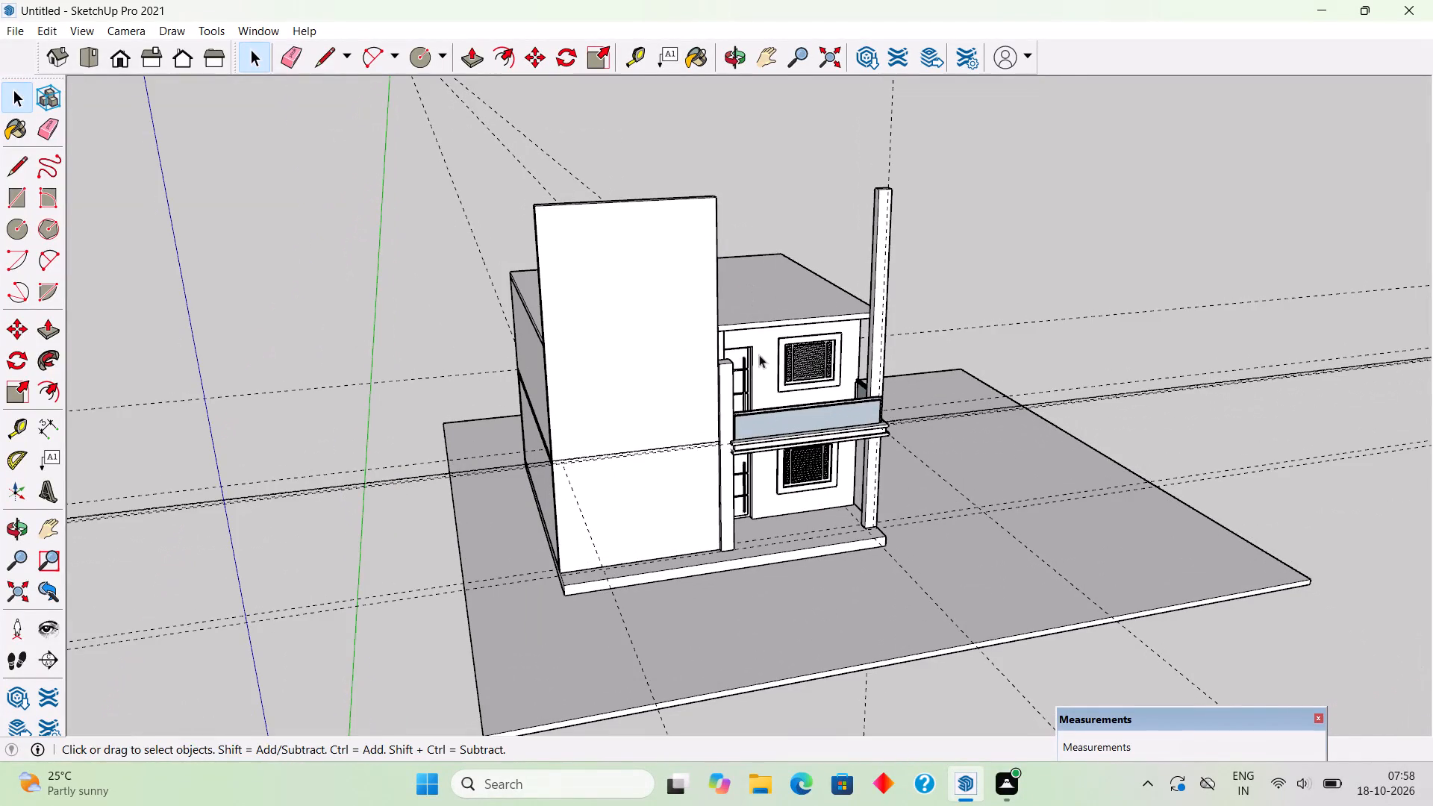
middle_click_drag(729, 355, 712, 290)
scroll(712, 290, "up", 4)
scroll(744, 379, "up", 1)
middle_click_drag(732, 369, 625, 296)
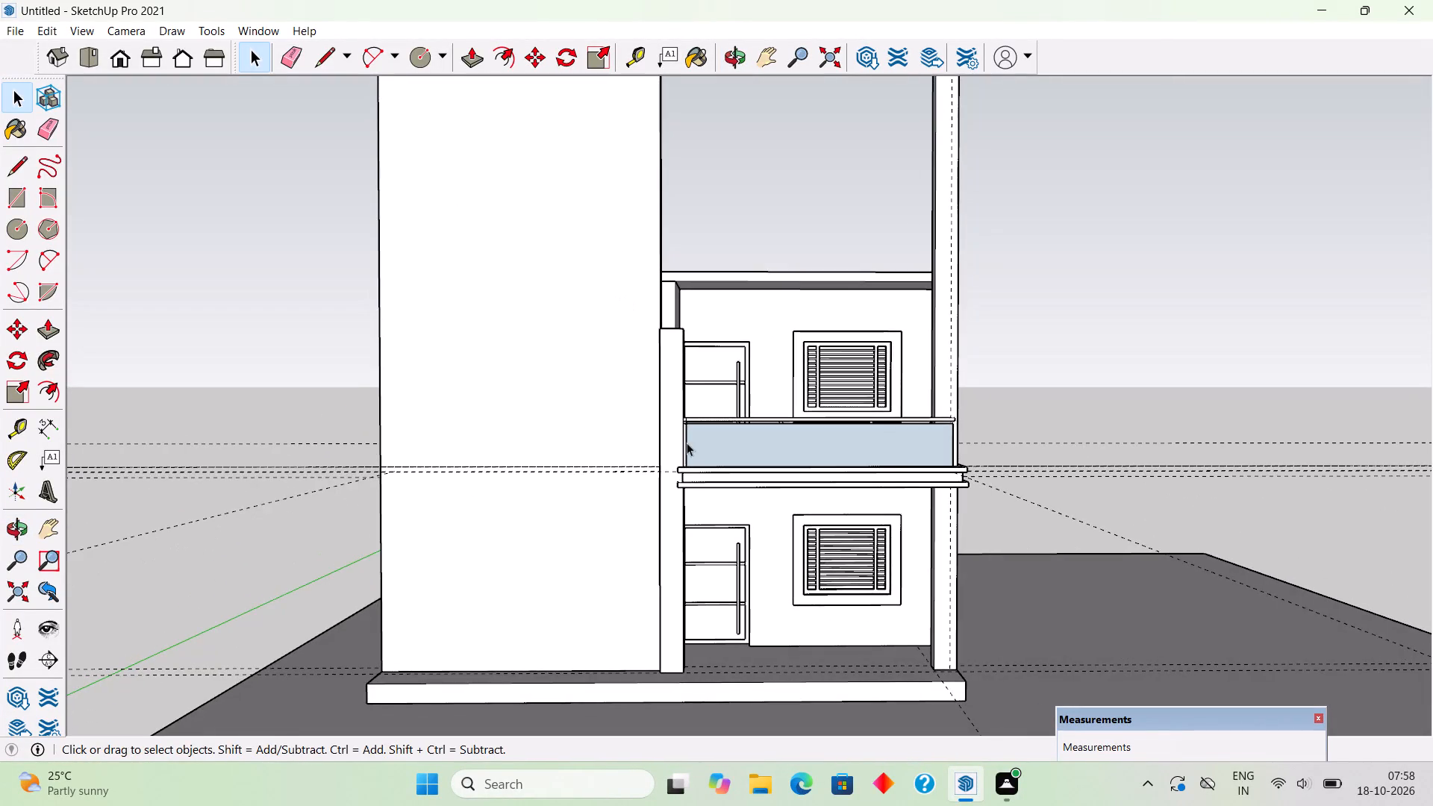
middle_click_drag(687, 443, 405, 342)
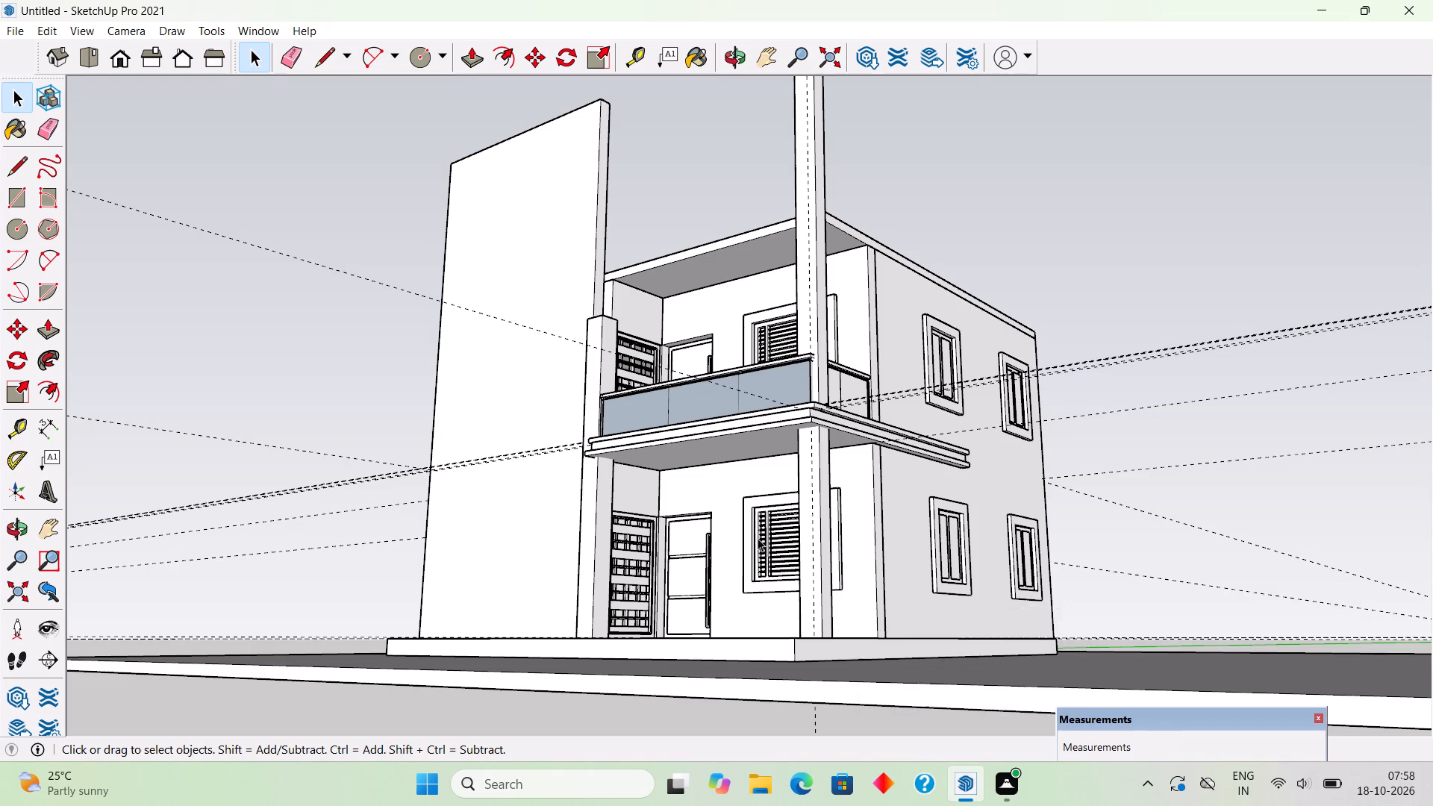
scroll(758, 538, "down", 3)
middle_click_drag(754, 541, 1020, 705)
scroll(1020, 708, "up", 2)
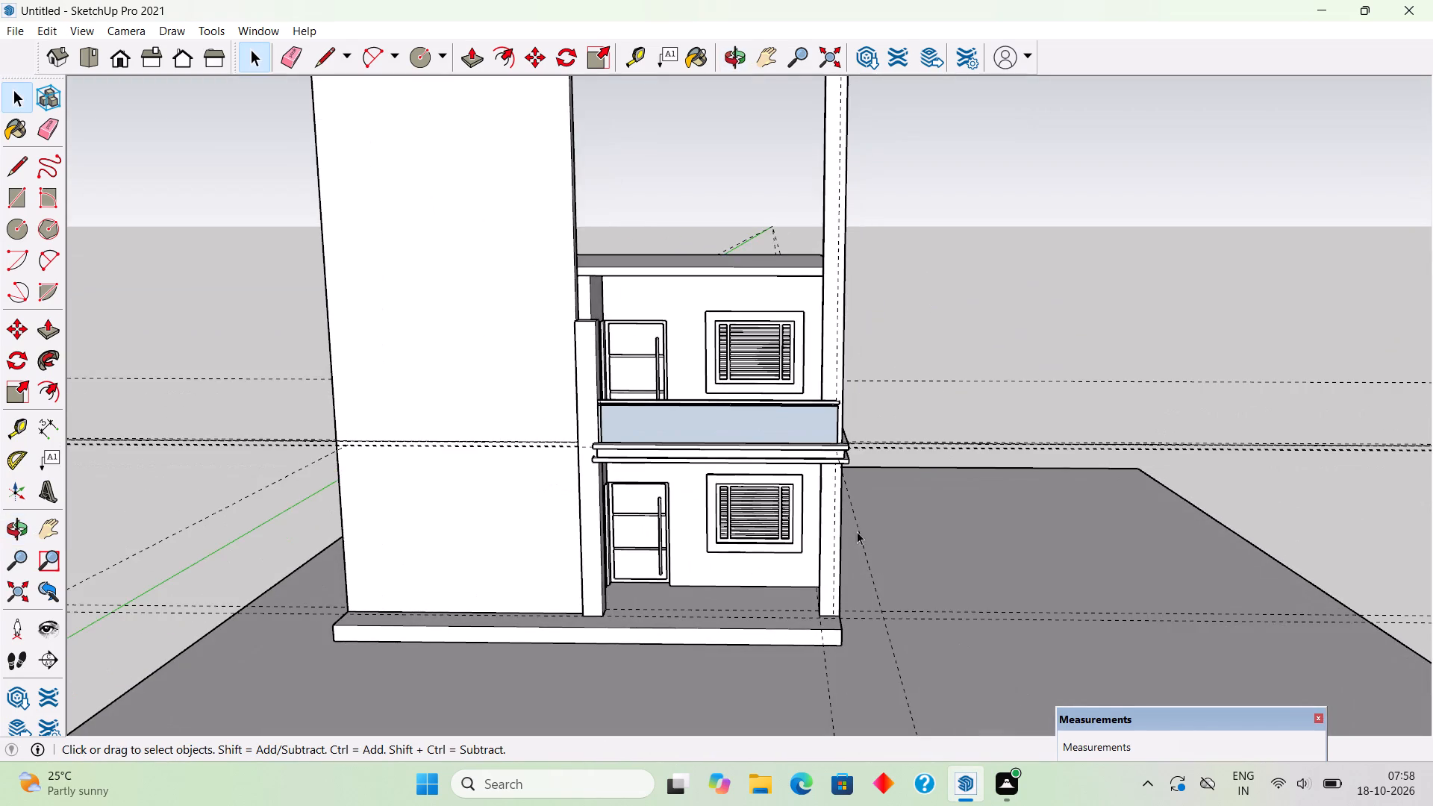
scroll(795, 502, "up", 2)
middle_click(761, 487)
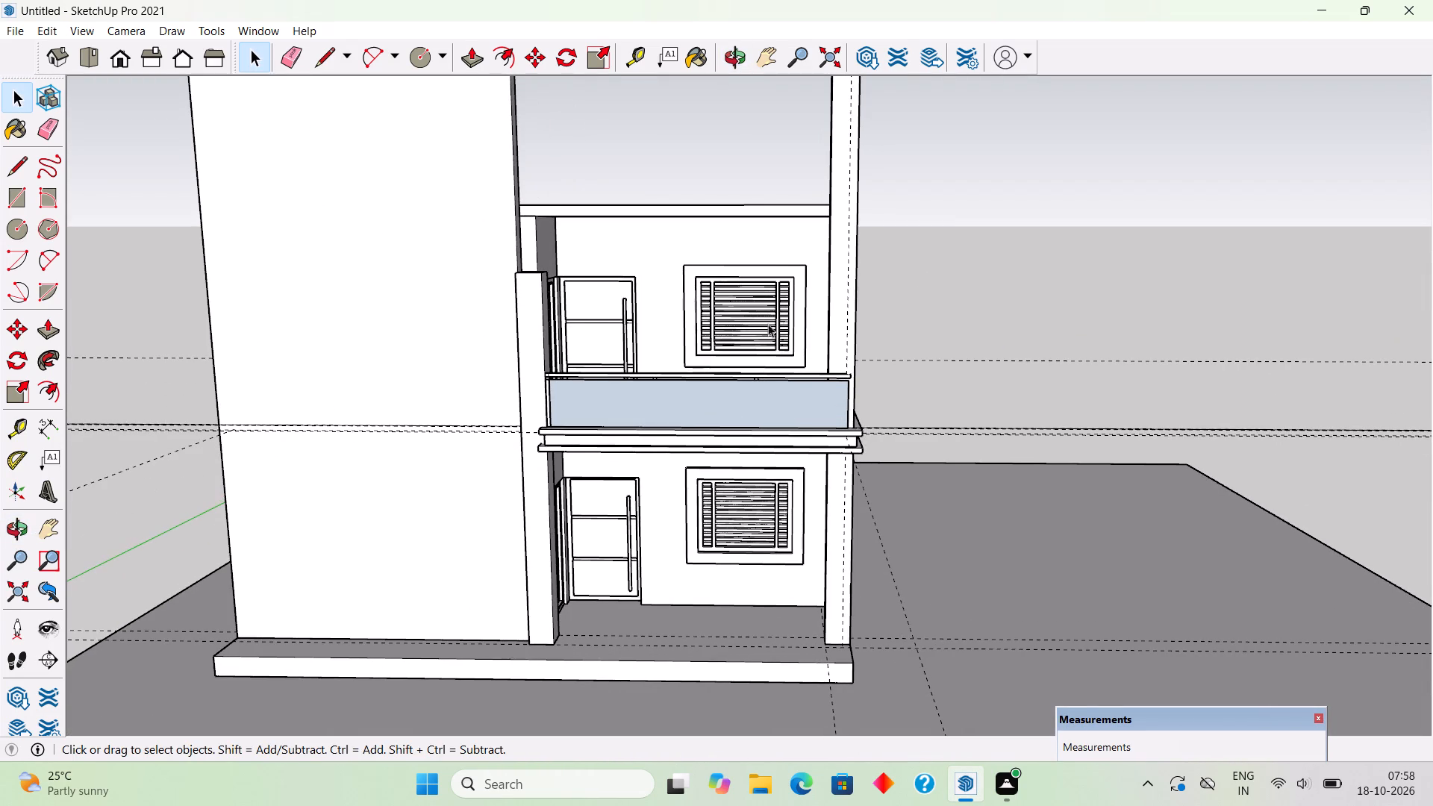
middle_click_drag(759, 337, 389, 272)
scroll(386, 272, "down", 3)
scroll(506, 340, "up", 2)
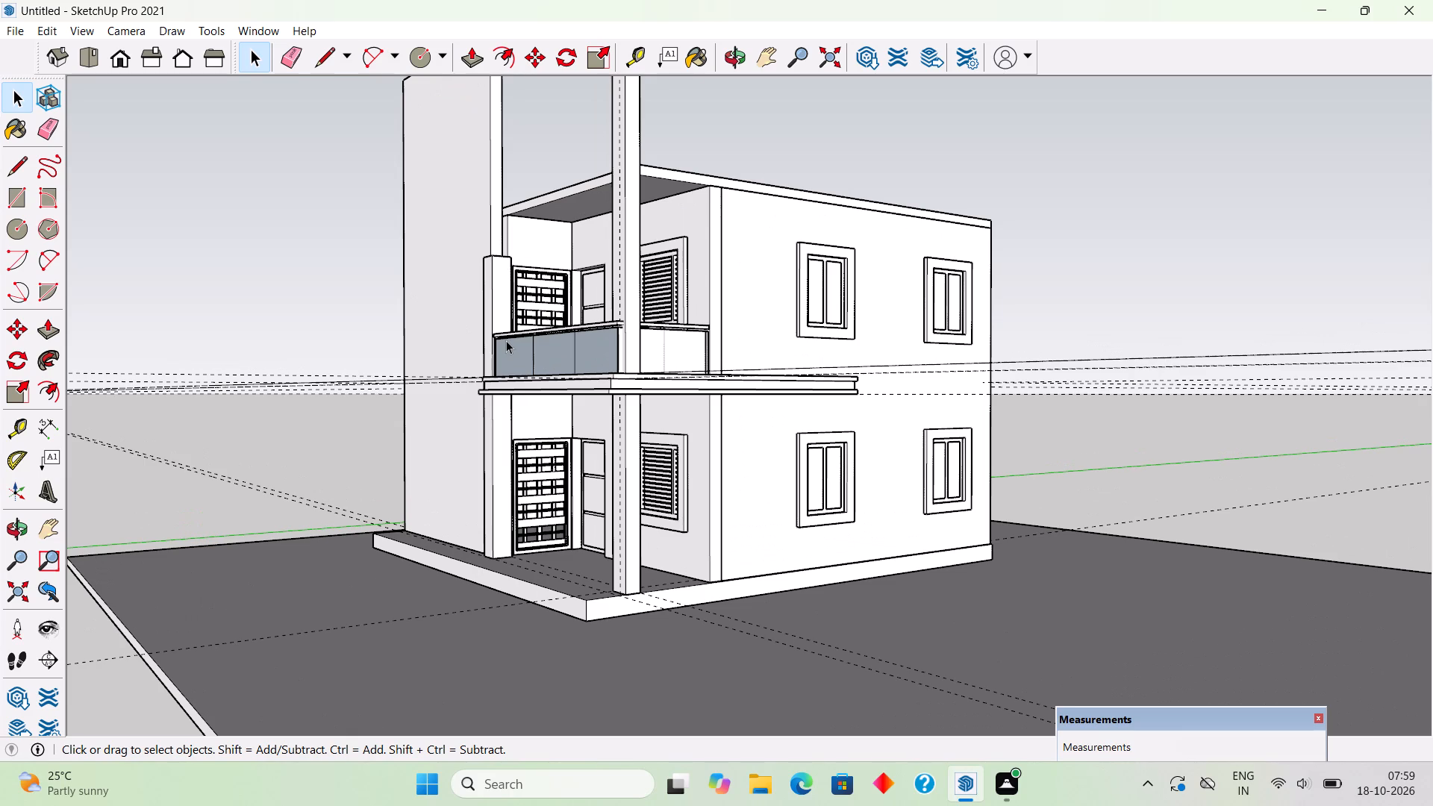
middle_click_drag(623, 331, 743, 602)
scroll(743, 602, "down", 3)
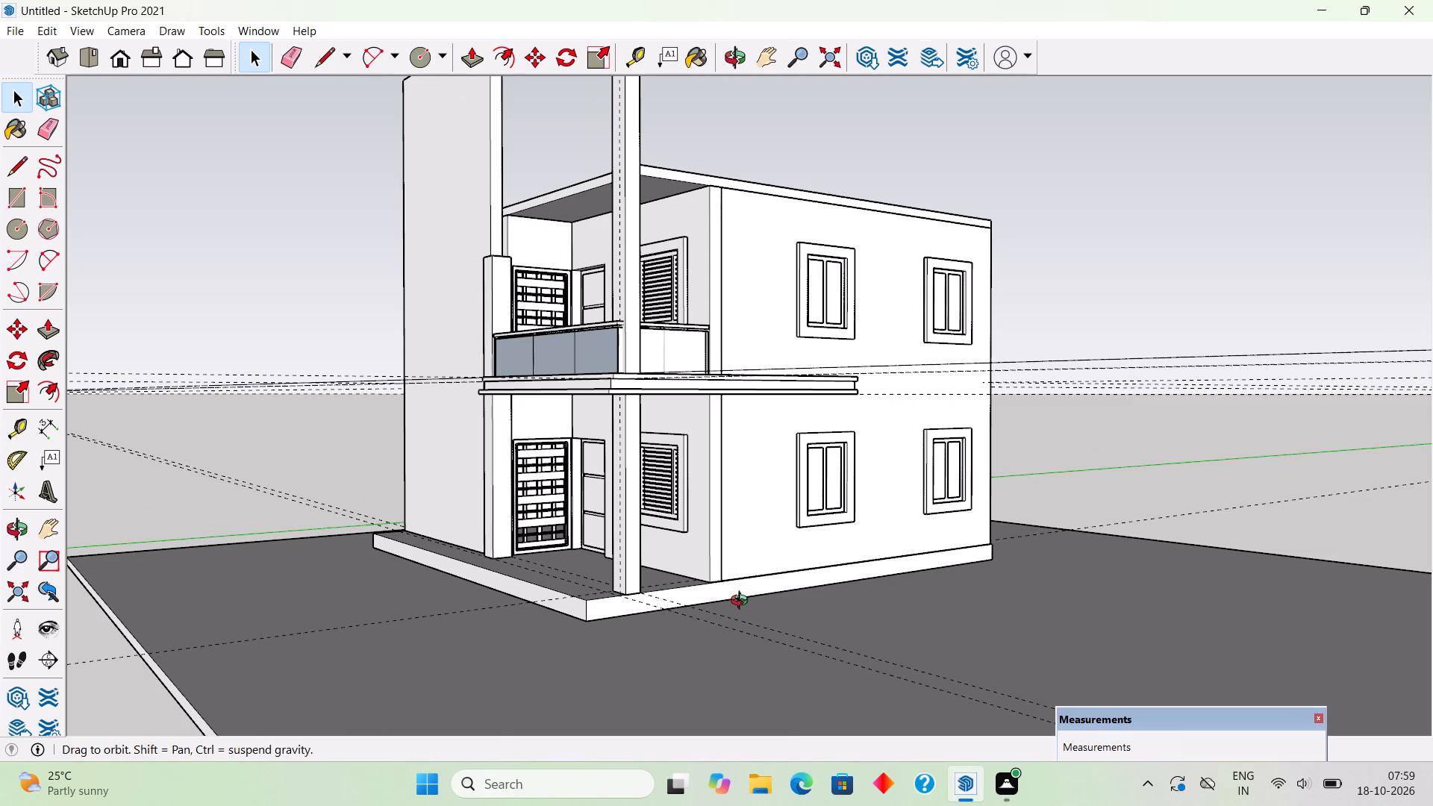
middle_click_drag(605, 482, 761, 453)
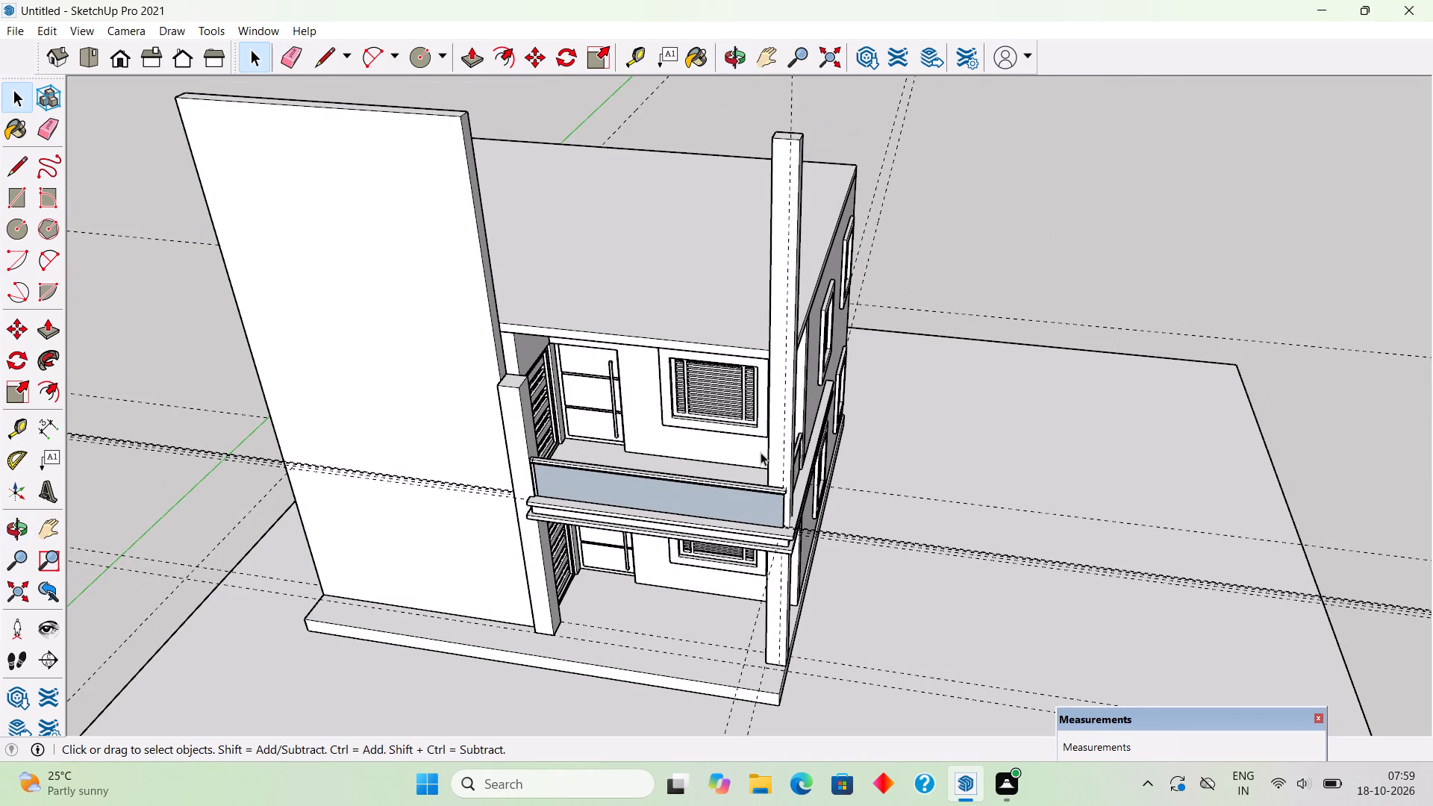
middle_click_drag(763, 452, 793, 250)
scroll(793, 250, "down", 4)
middle_click_drag(654, 436, 864, 454)
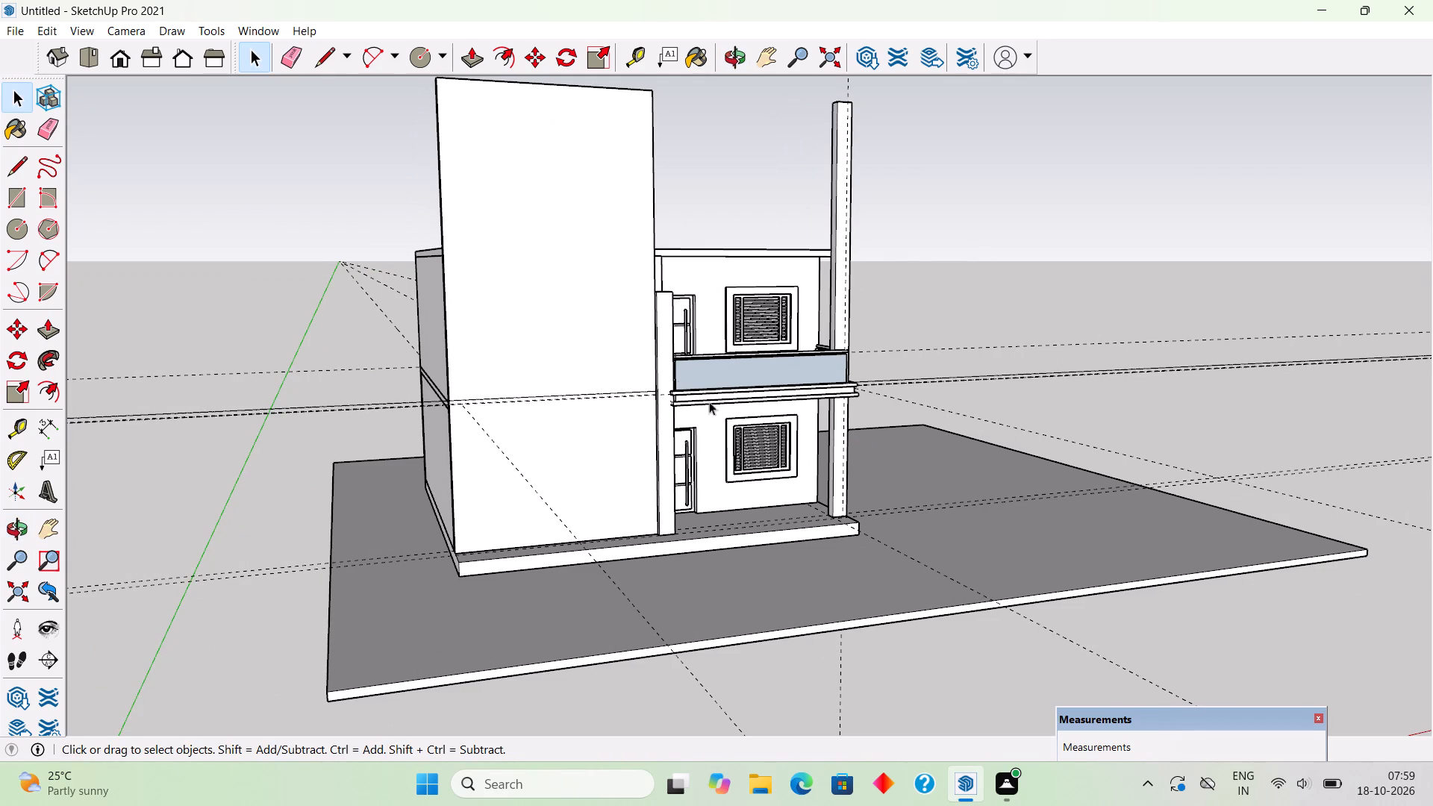
scroll(603, 352, "up", 6)
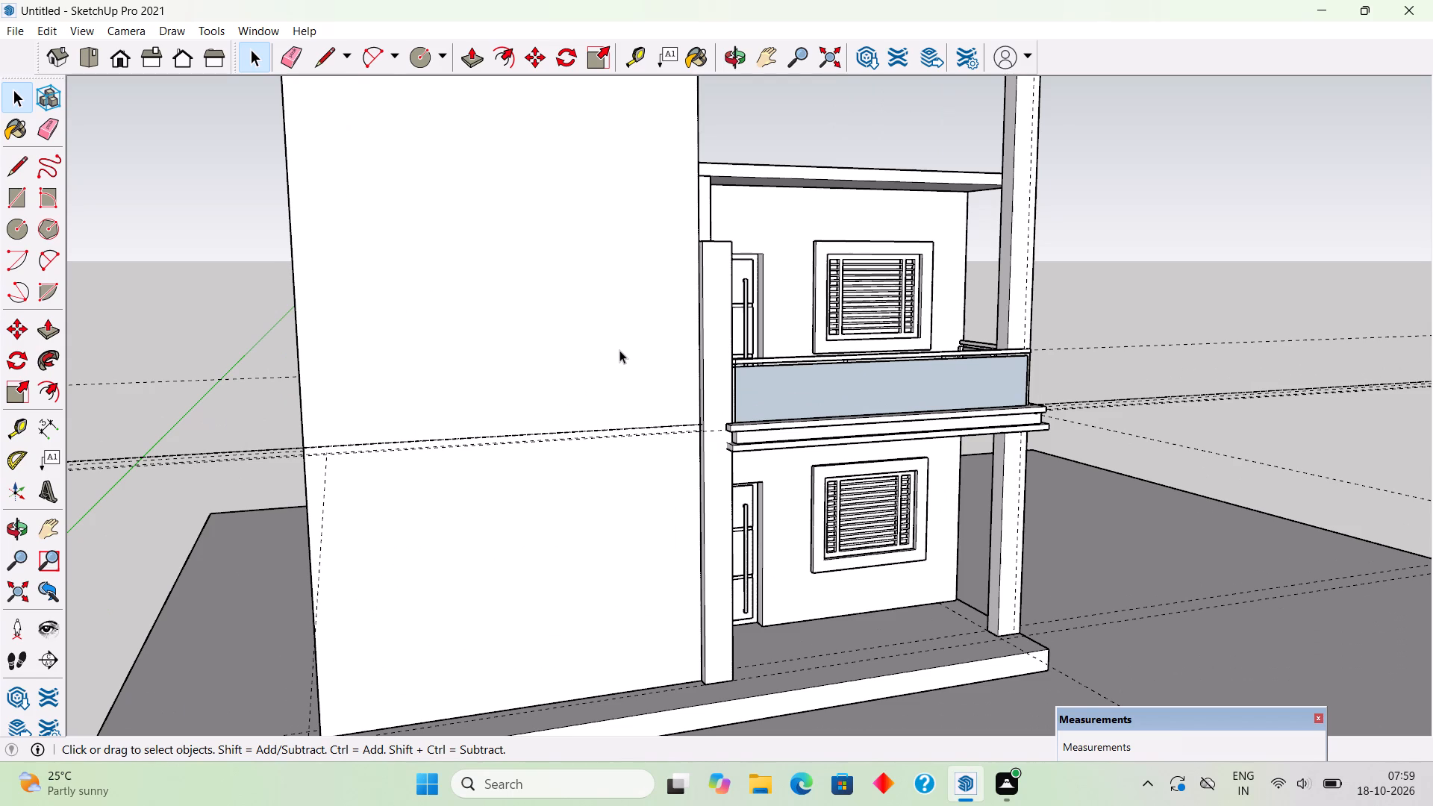
scroll(619, 350, "down", 2)
middle_click_drag(619, 350, 690, 380)
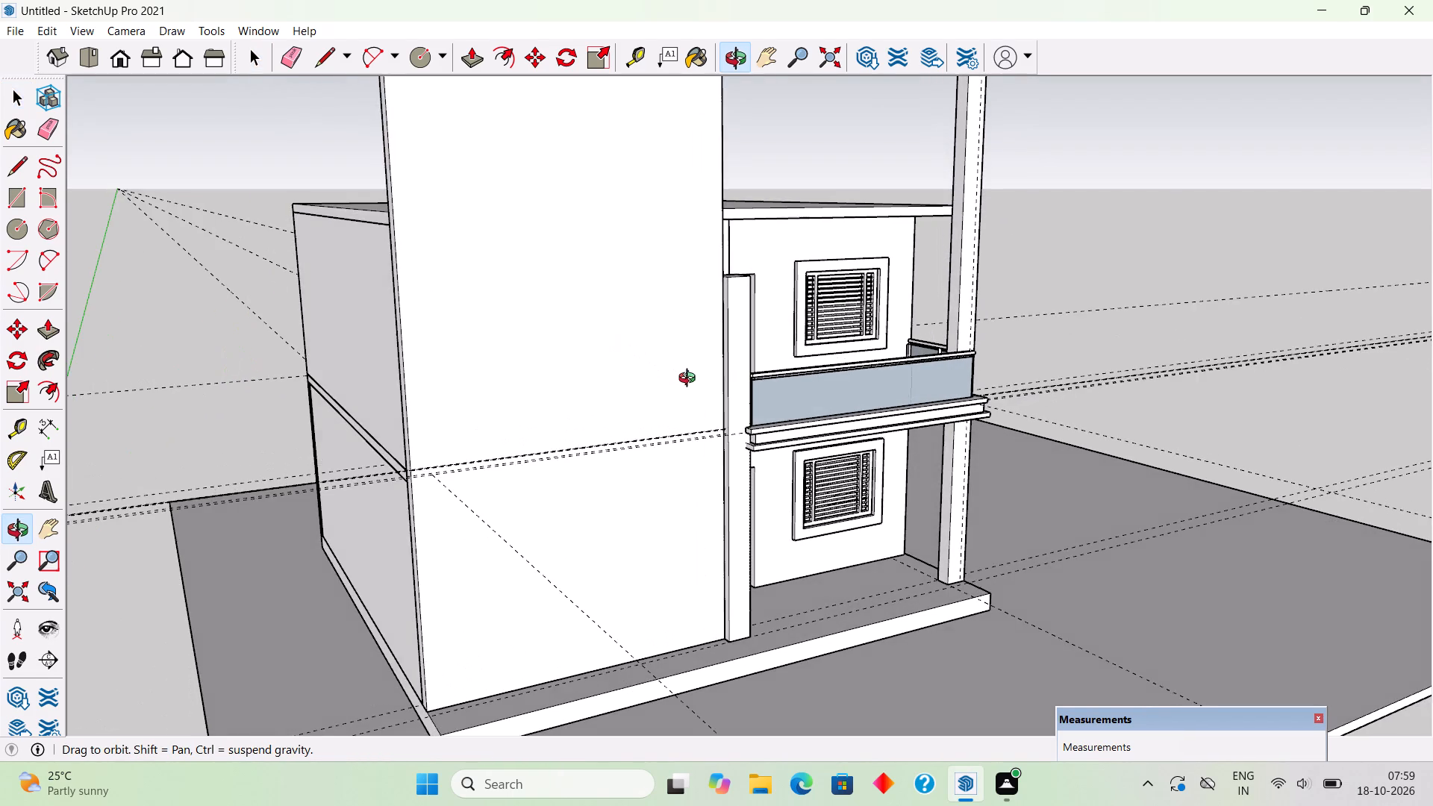
middle_click_drag(690, 380, 647, 366)
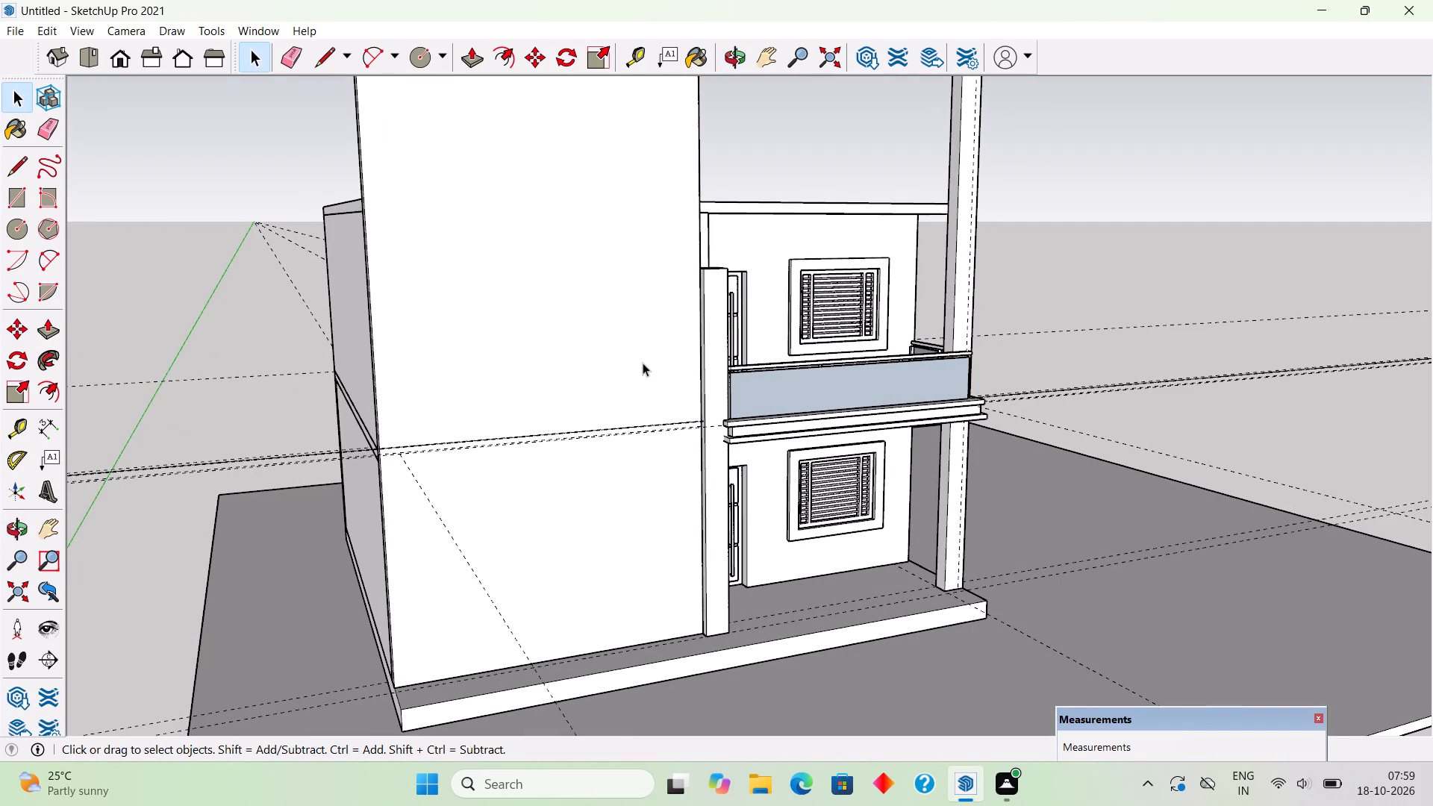
scroll(682, 347, "up", 6)
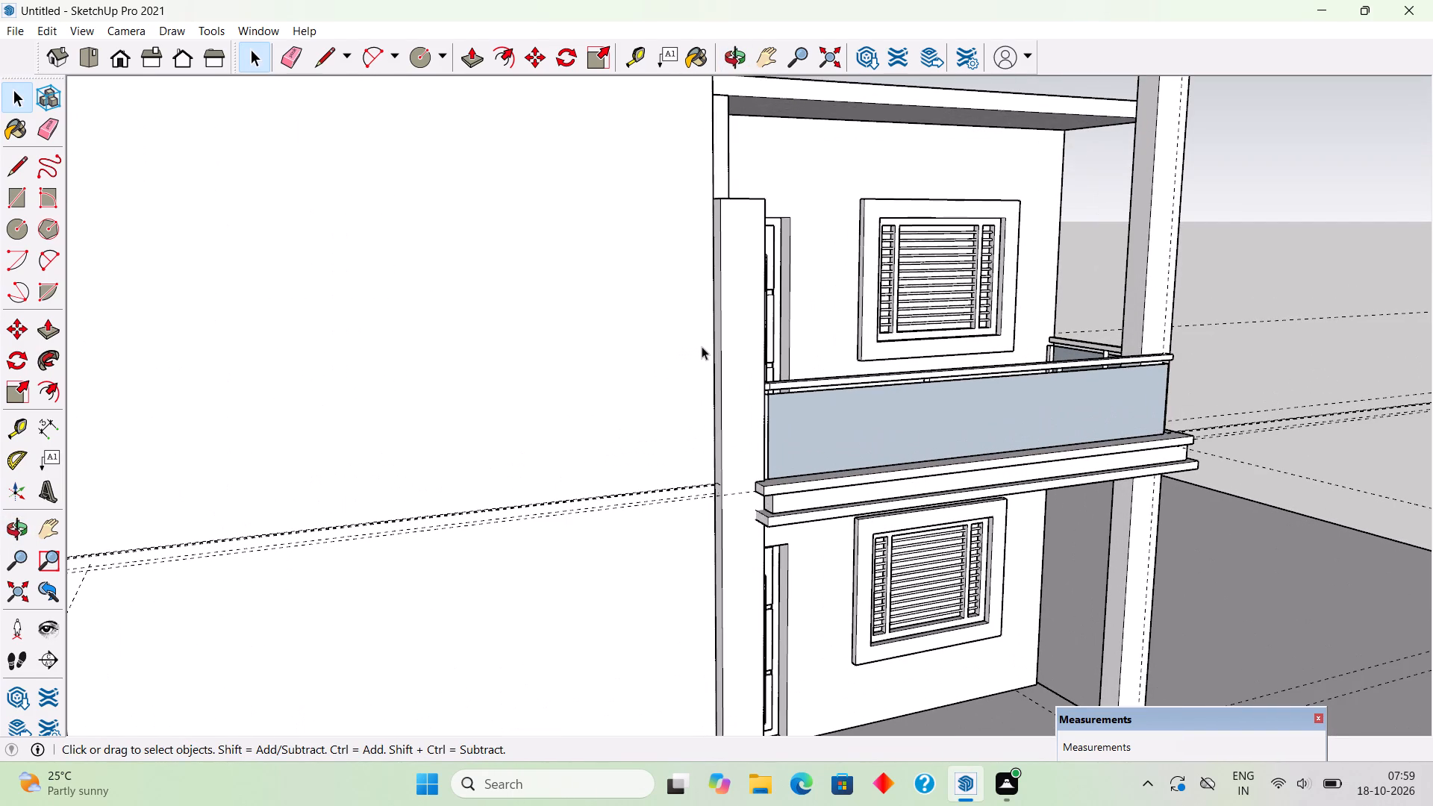
scroll(699, 346, "down", 9)
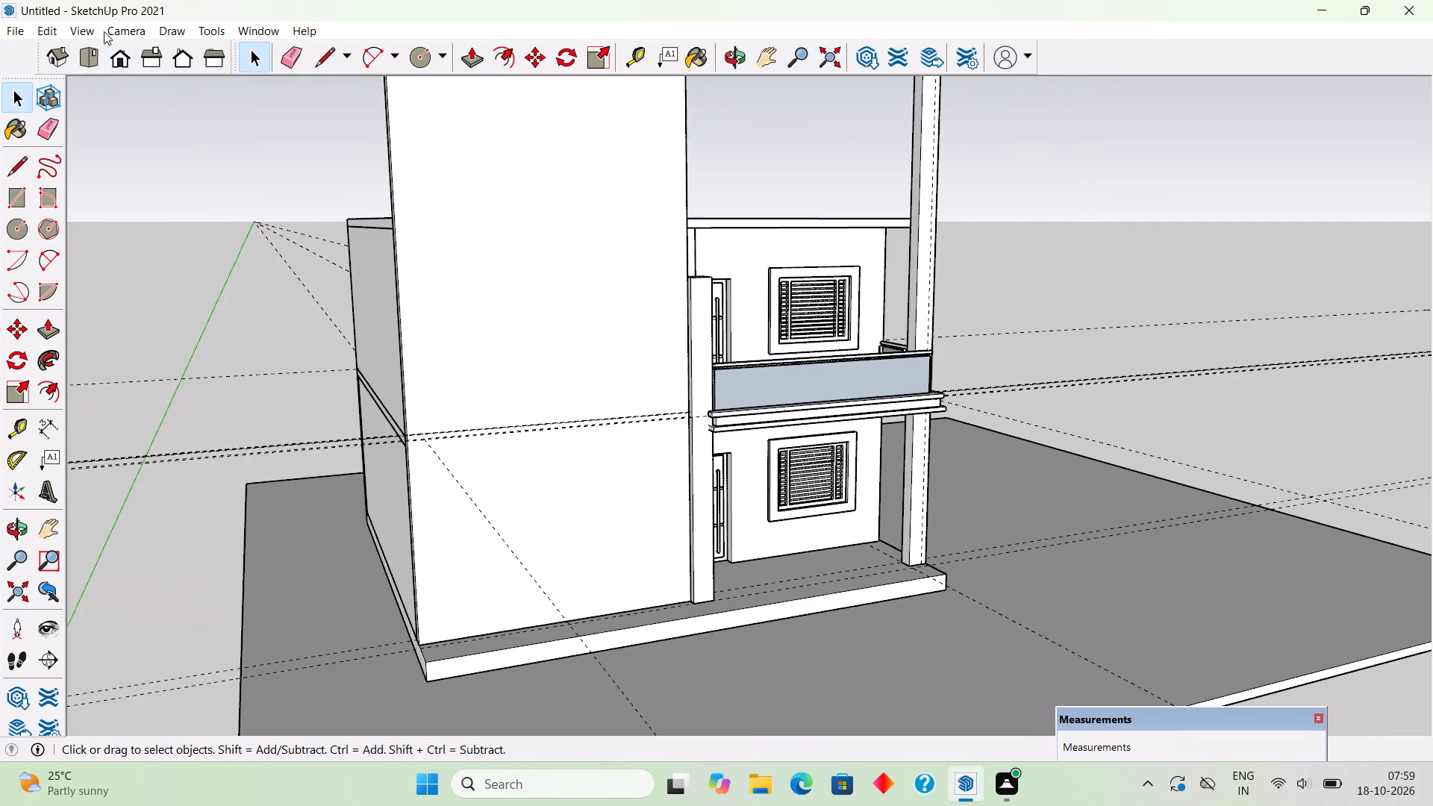
Delete all construction guides from the model.
left_click(51, 26)
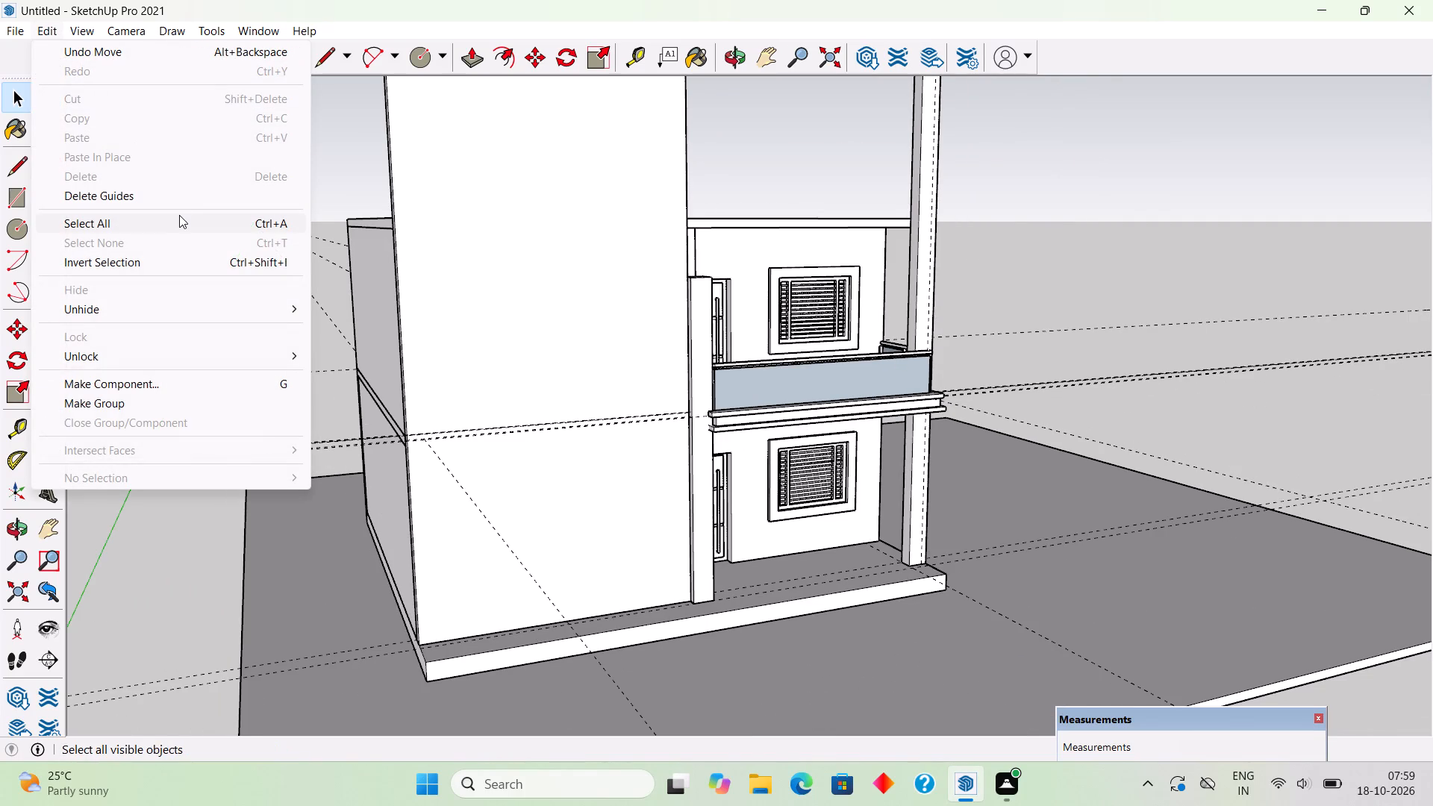
left_click(193, 190)
Push/Pull the top of the shorter square post beside the tall front wall up about 14' 7/8", level with the wall's top.
middle_click_drag(555, 269, 464, 447)
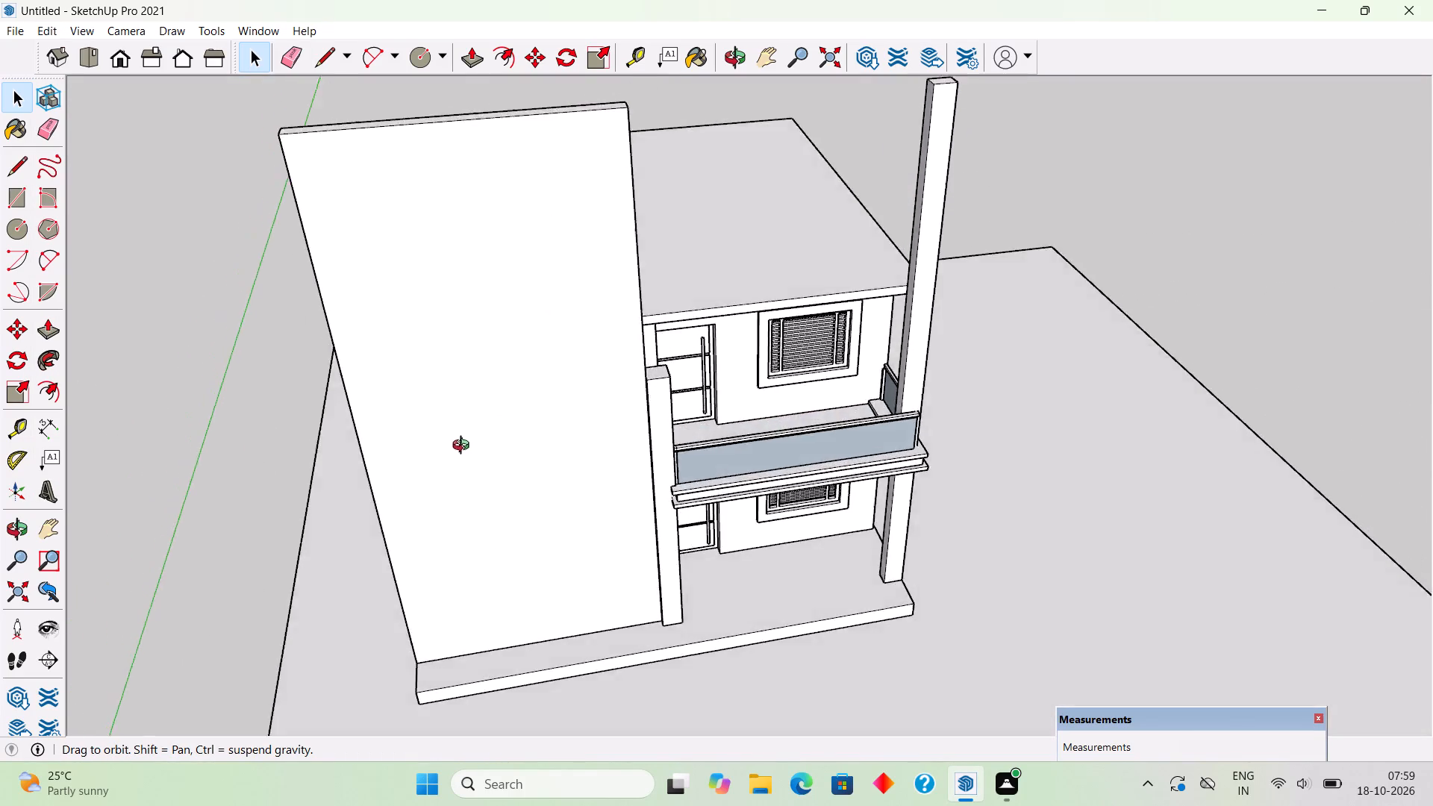
middle_click_drag(464, 447, 4, 349)
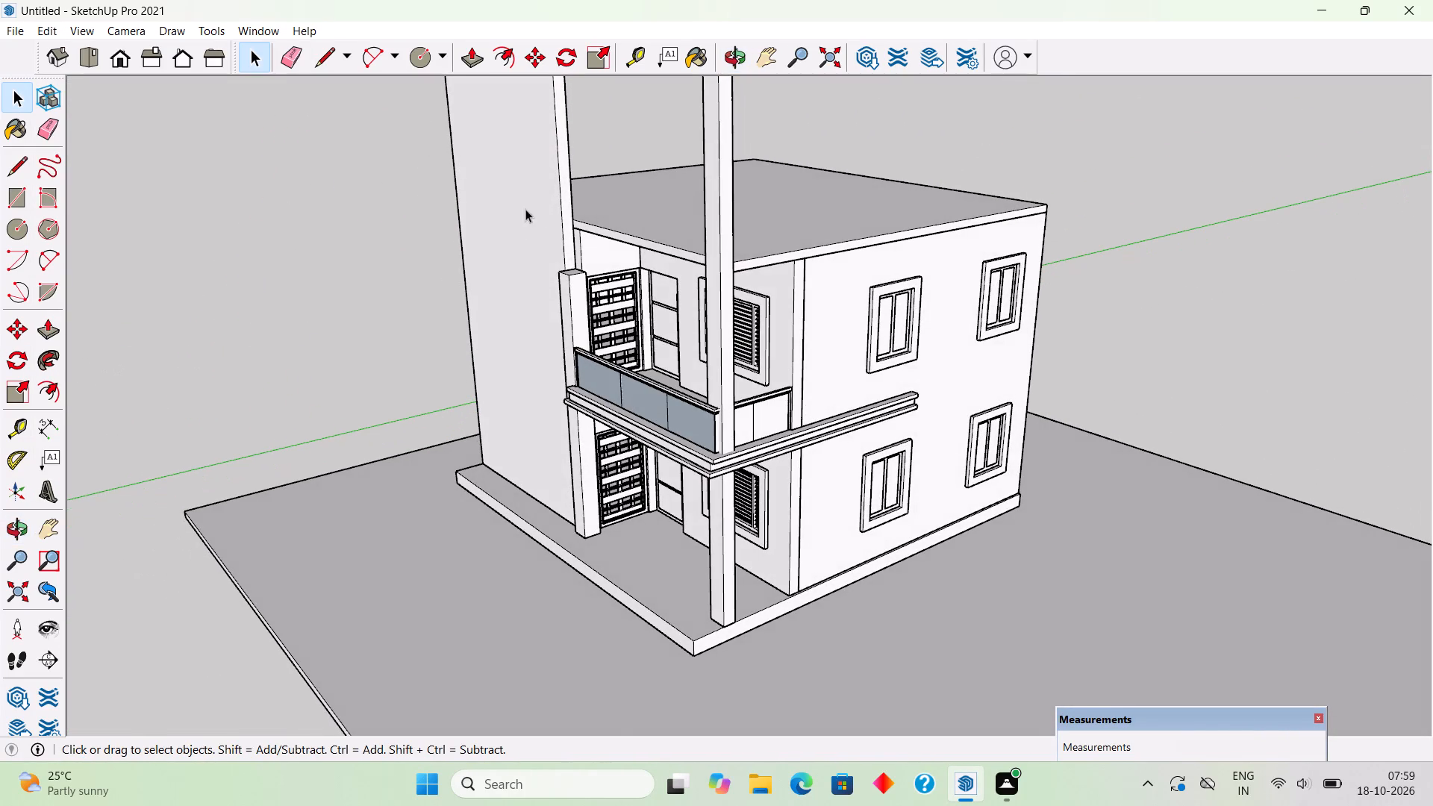
scroll(538, 241, "up", 6)
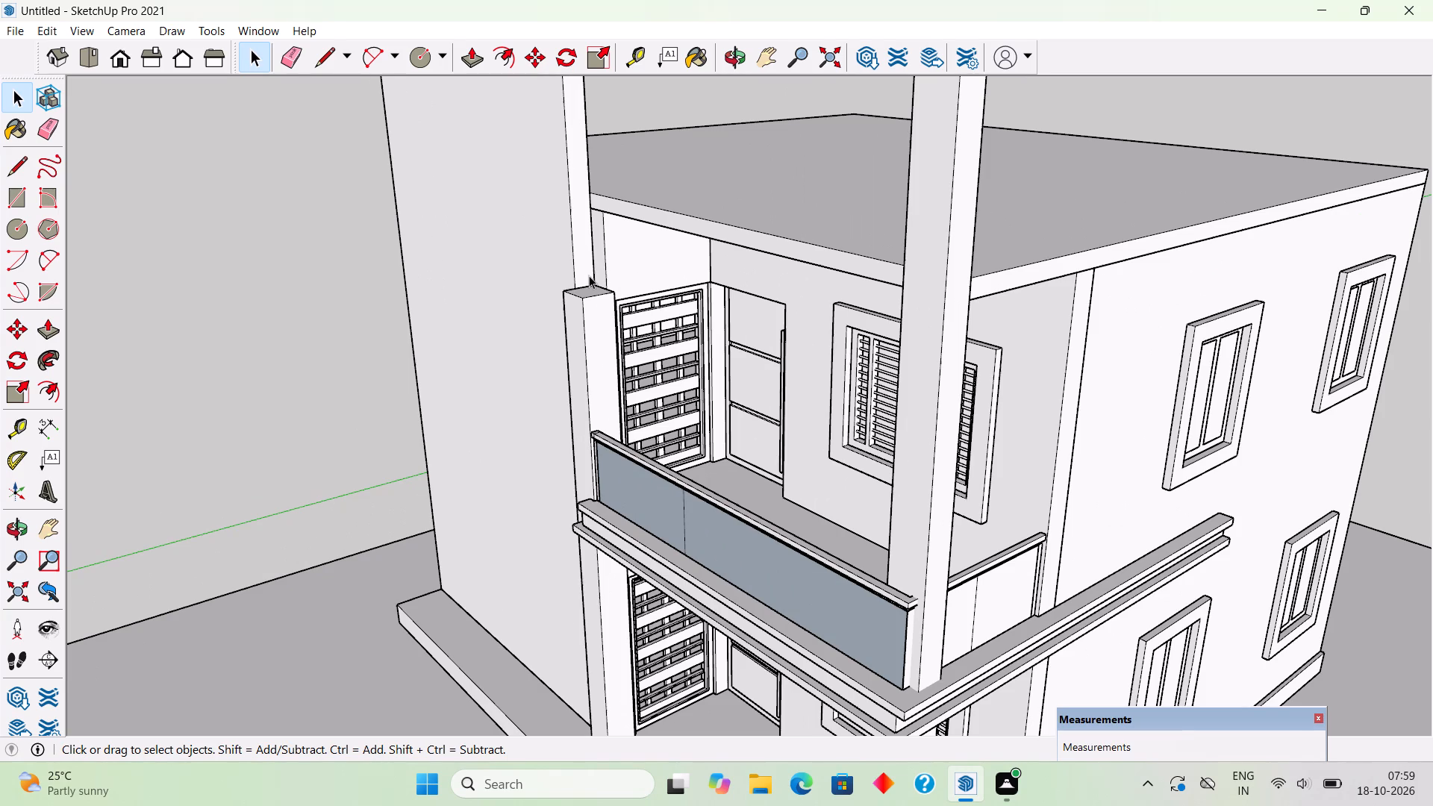
double_click(592, 289)
left_click(592, 289)
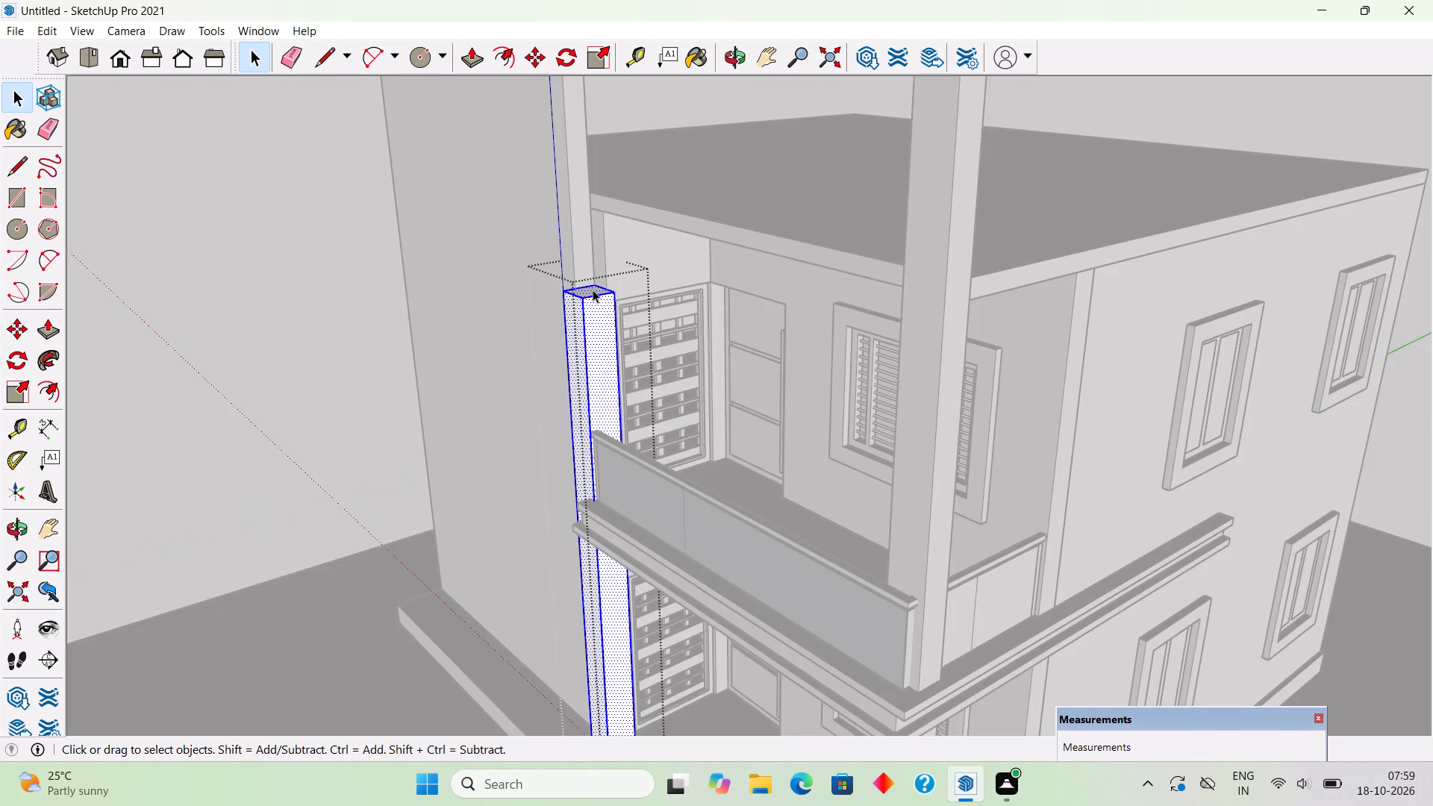
key("p")
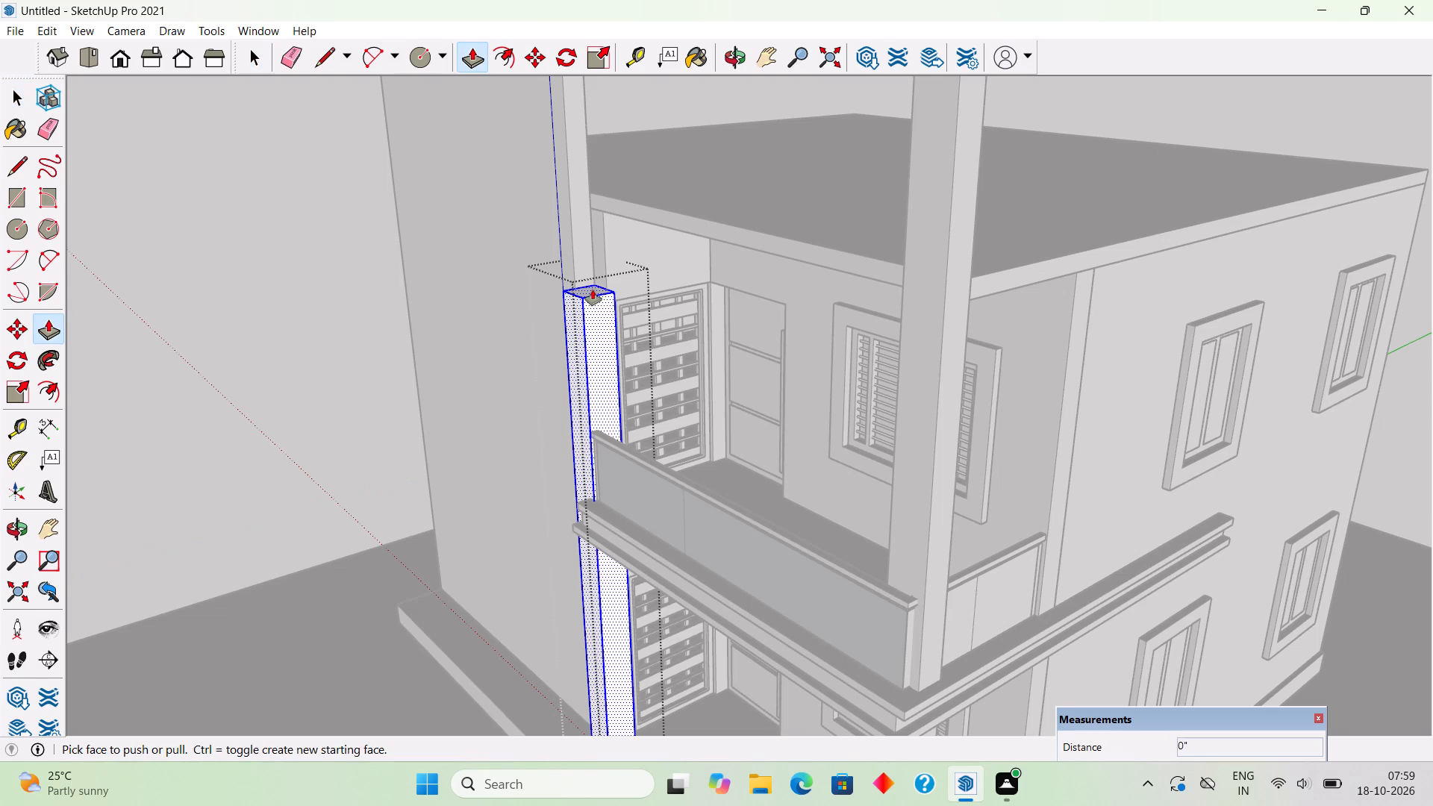
left_click(593, 290)
scroll(602, 232, "down", 14)
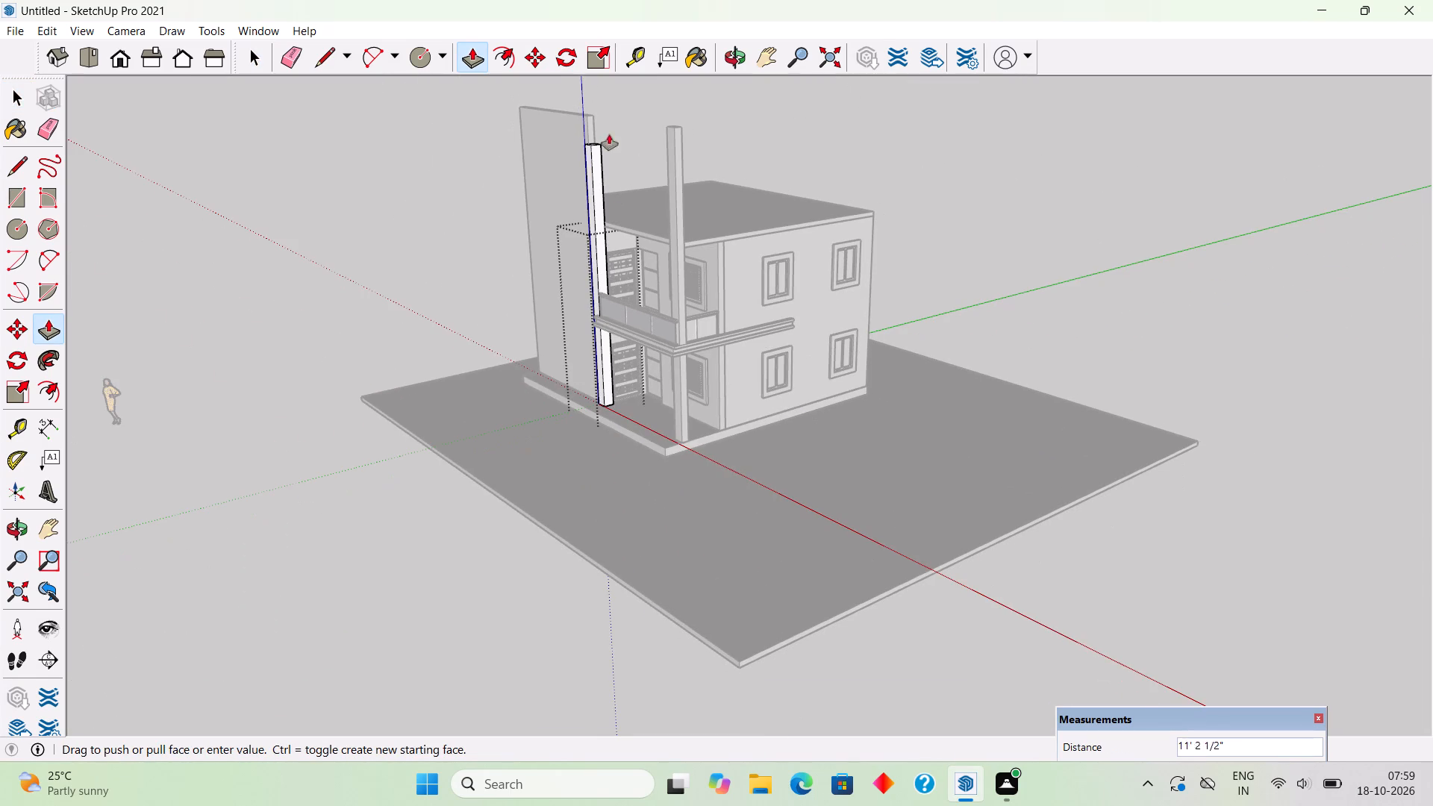
left_click(572, 111)
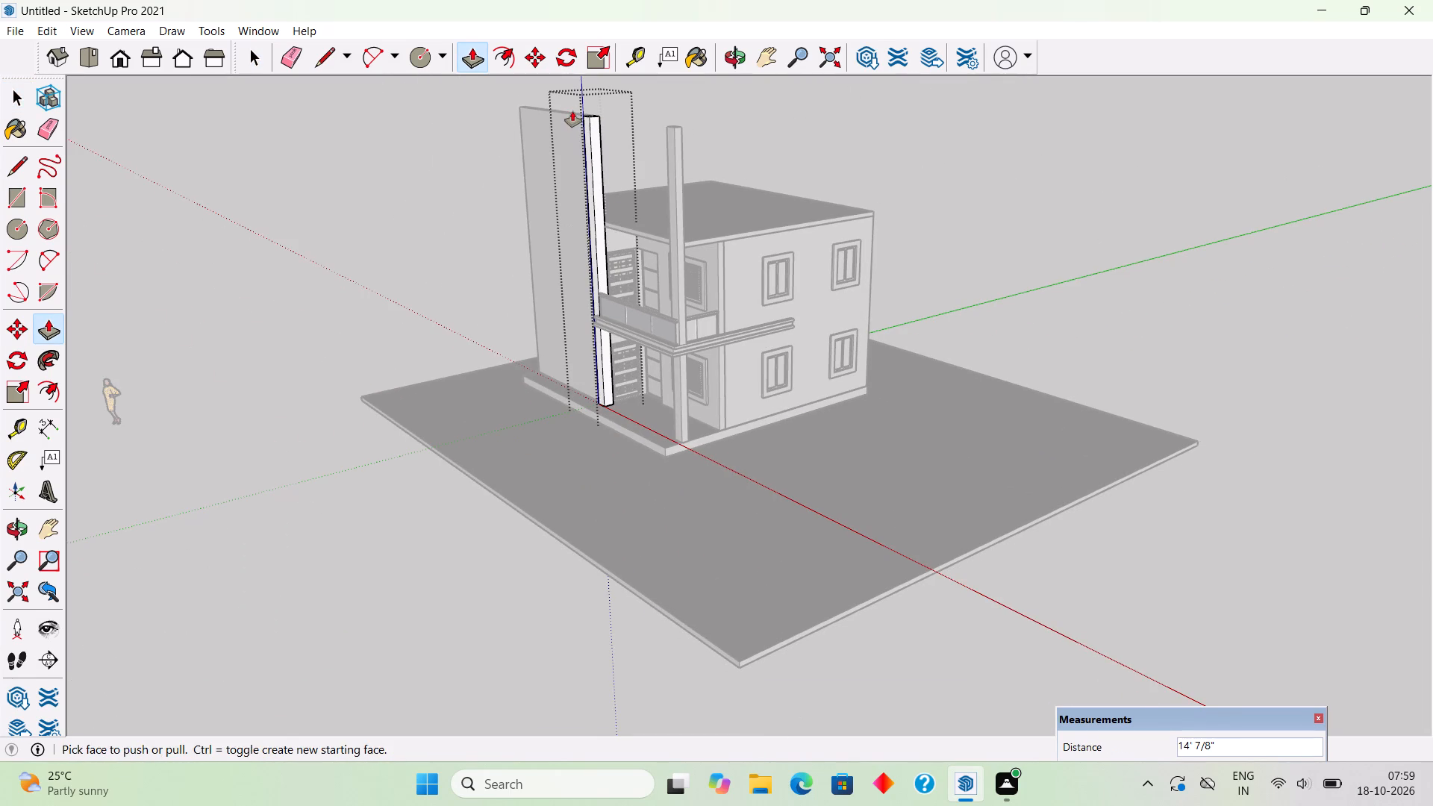
key("space")
left_click(468, 124)
Place a vertical guide on the tall front wall, 3' from the edge of the adjoining square post.
middle_click_drag(503, 386, 852, 352)
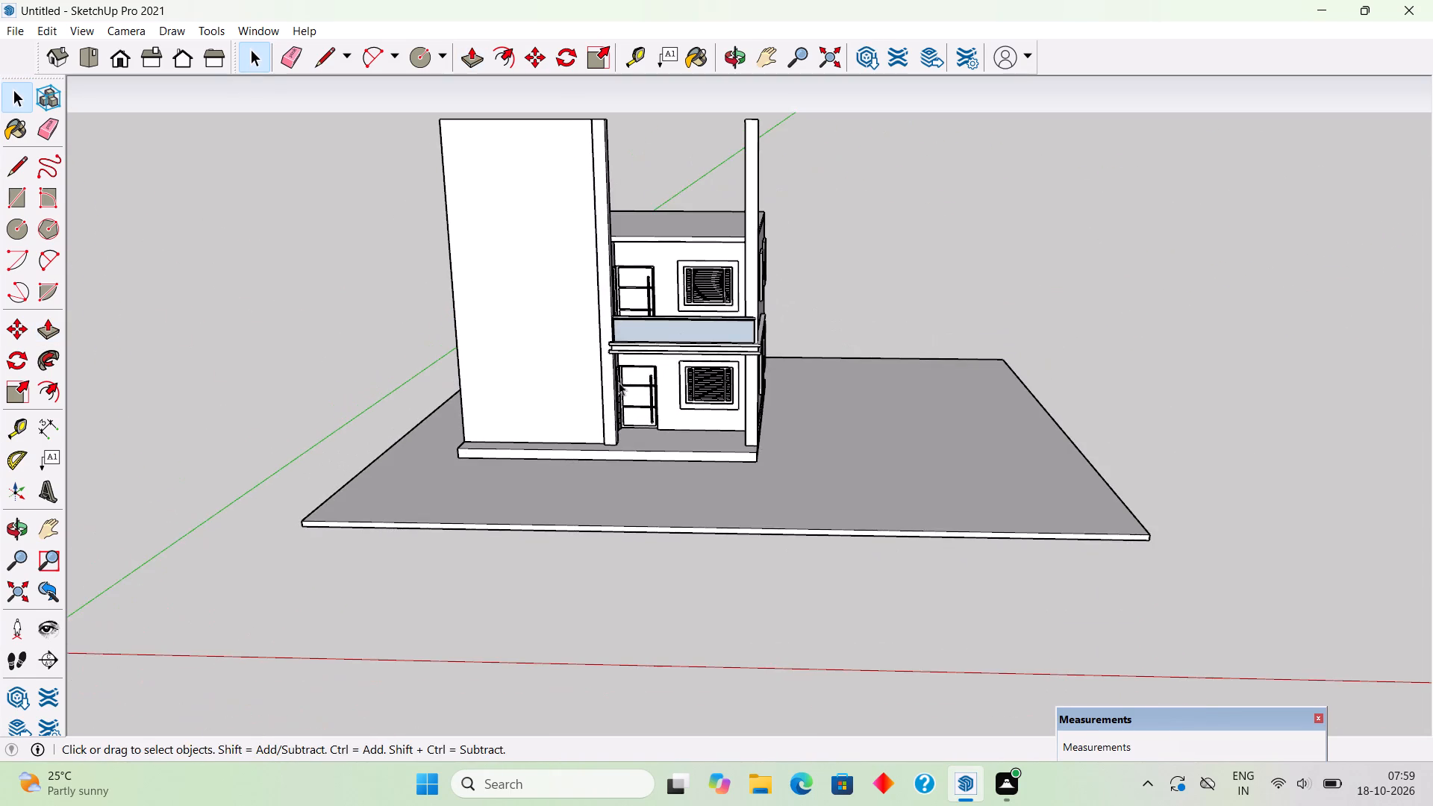
middle_click_drag(616, 386, 778, 375)
scroll(578, 337, "up", 6)
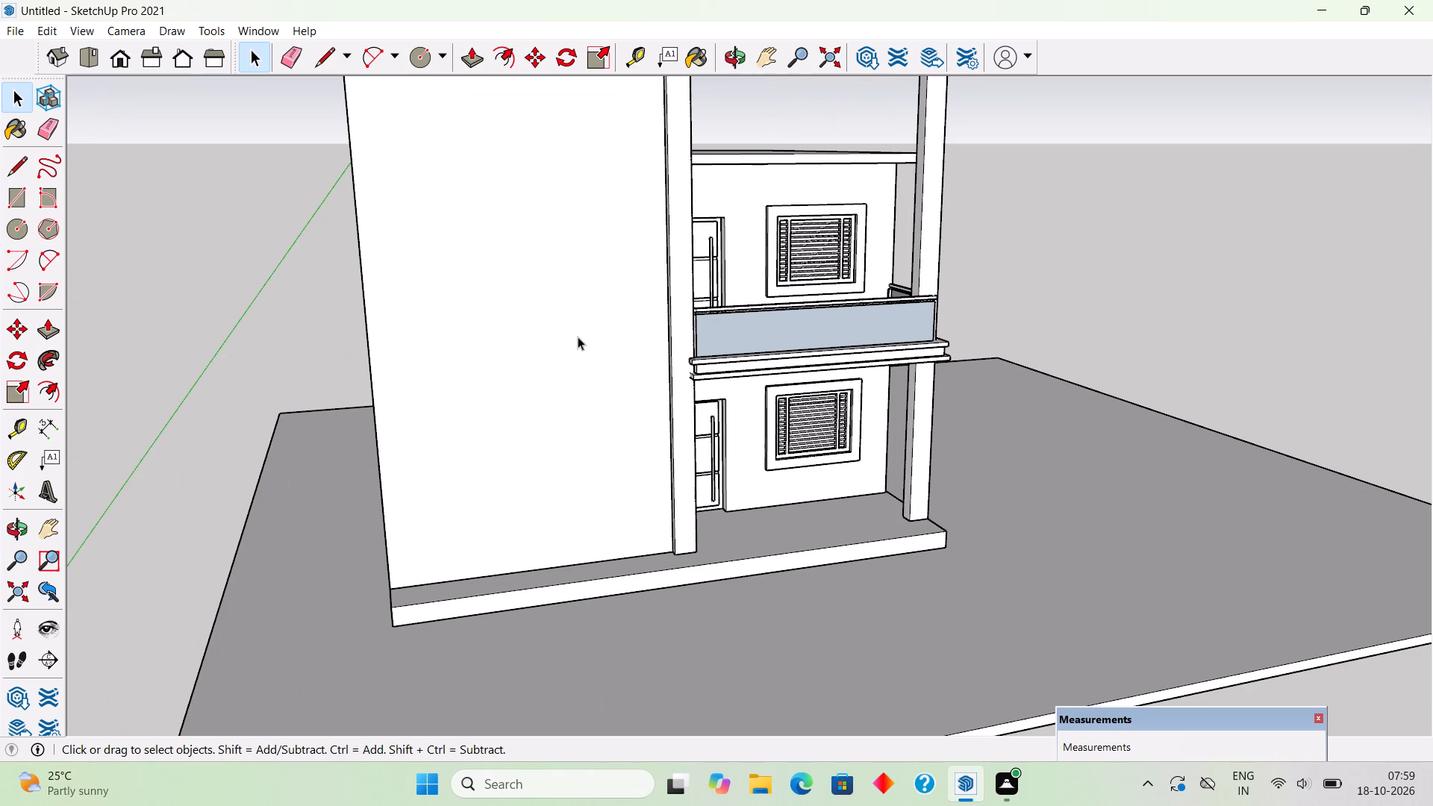
middle_click_drag(581, 336, 693, 324)
scroll(712, 307, "up", 3)
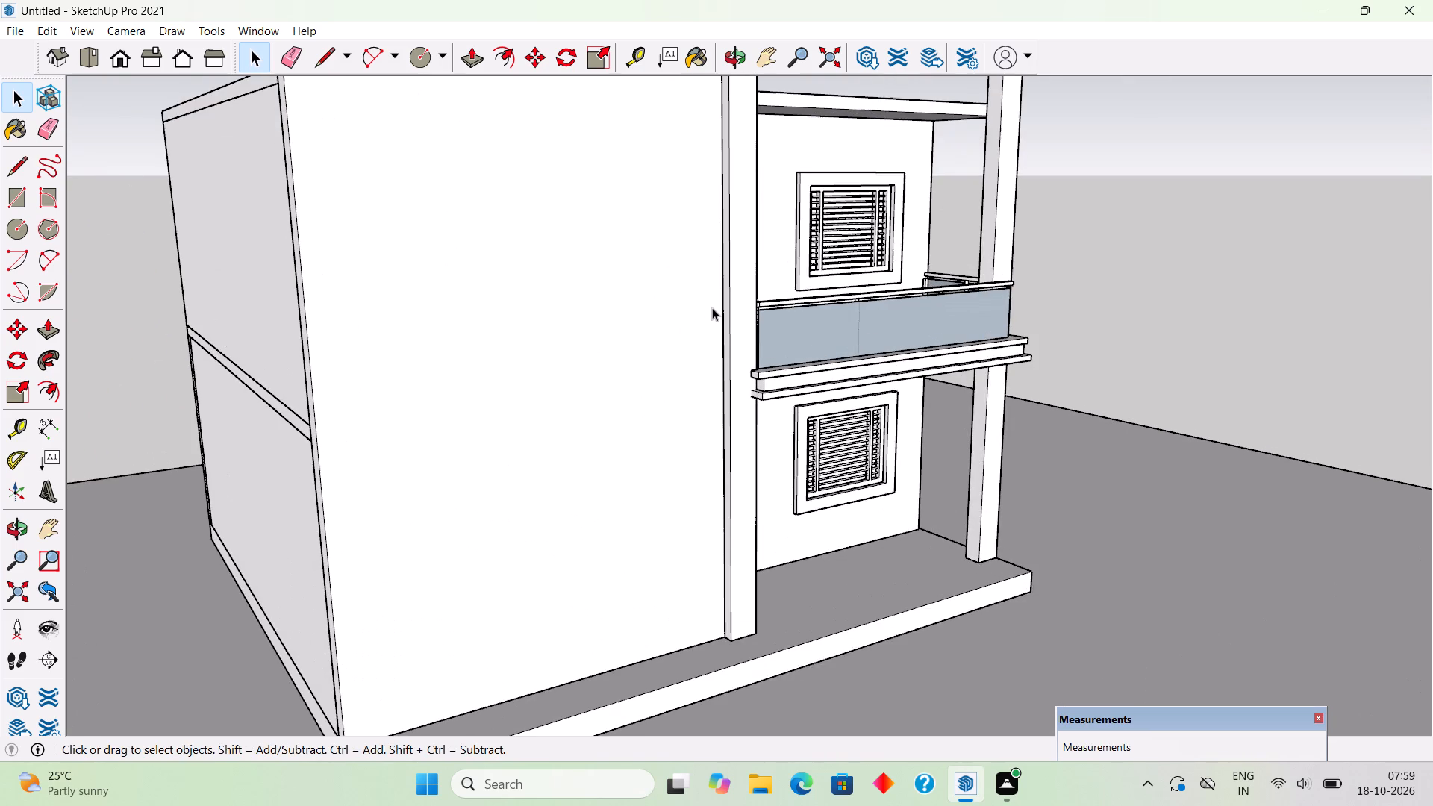
scroll(712, 307, "up", 1)
key("t")
left_click(720, 307)
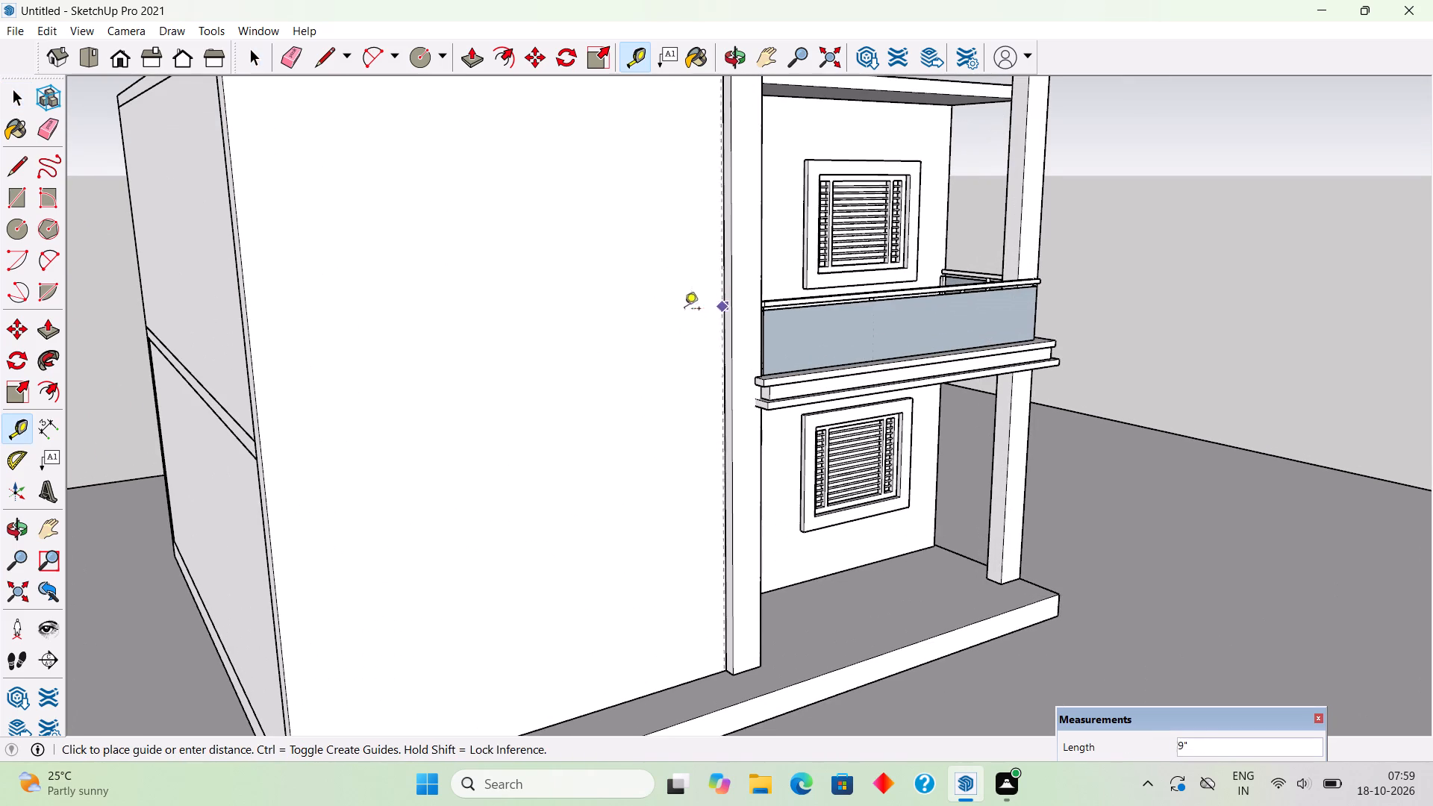
middle_click_drag(631, 327, 490, 299)
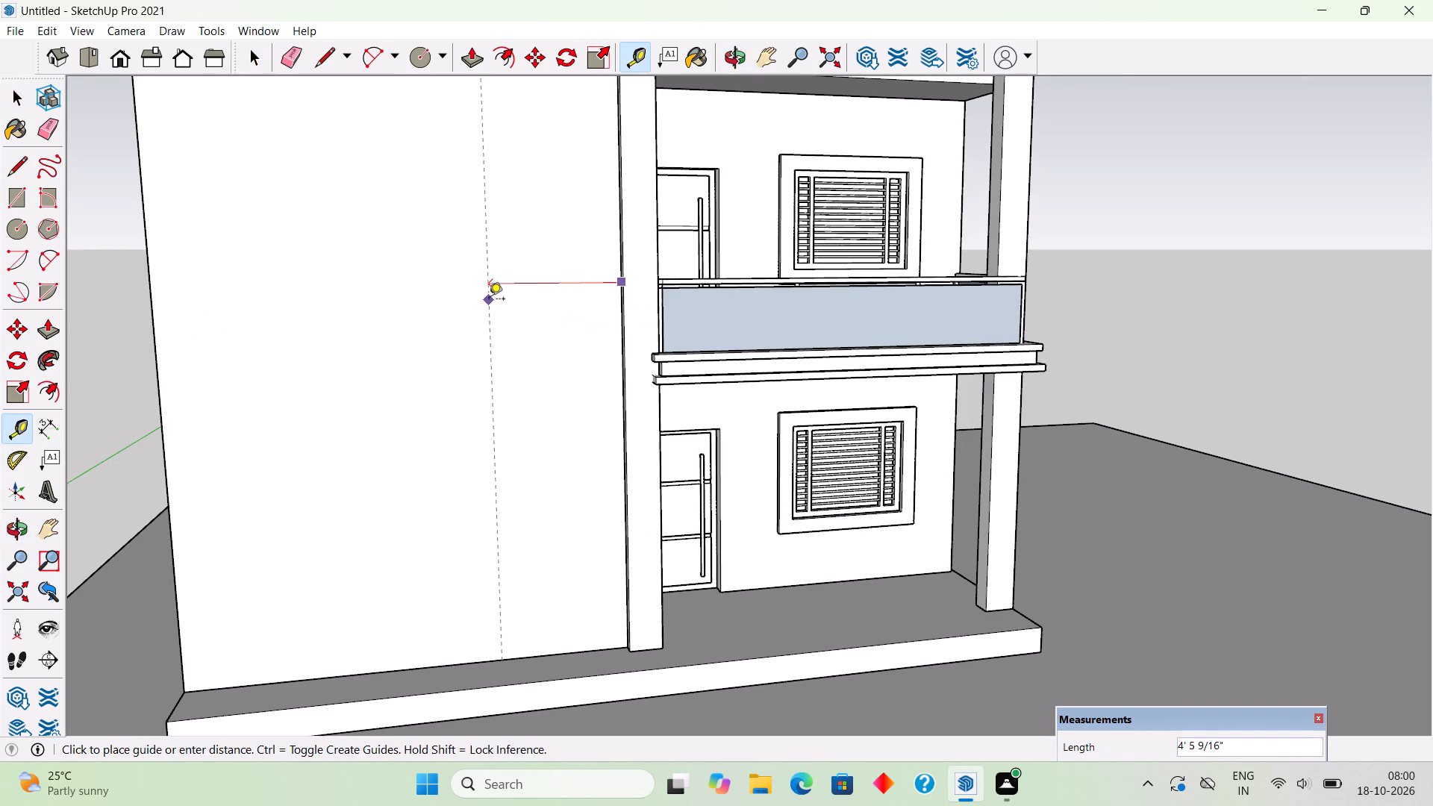
type("3'")
key("Return")
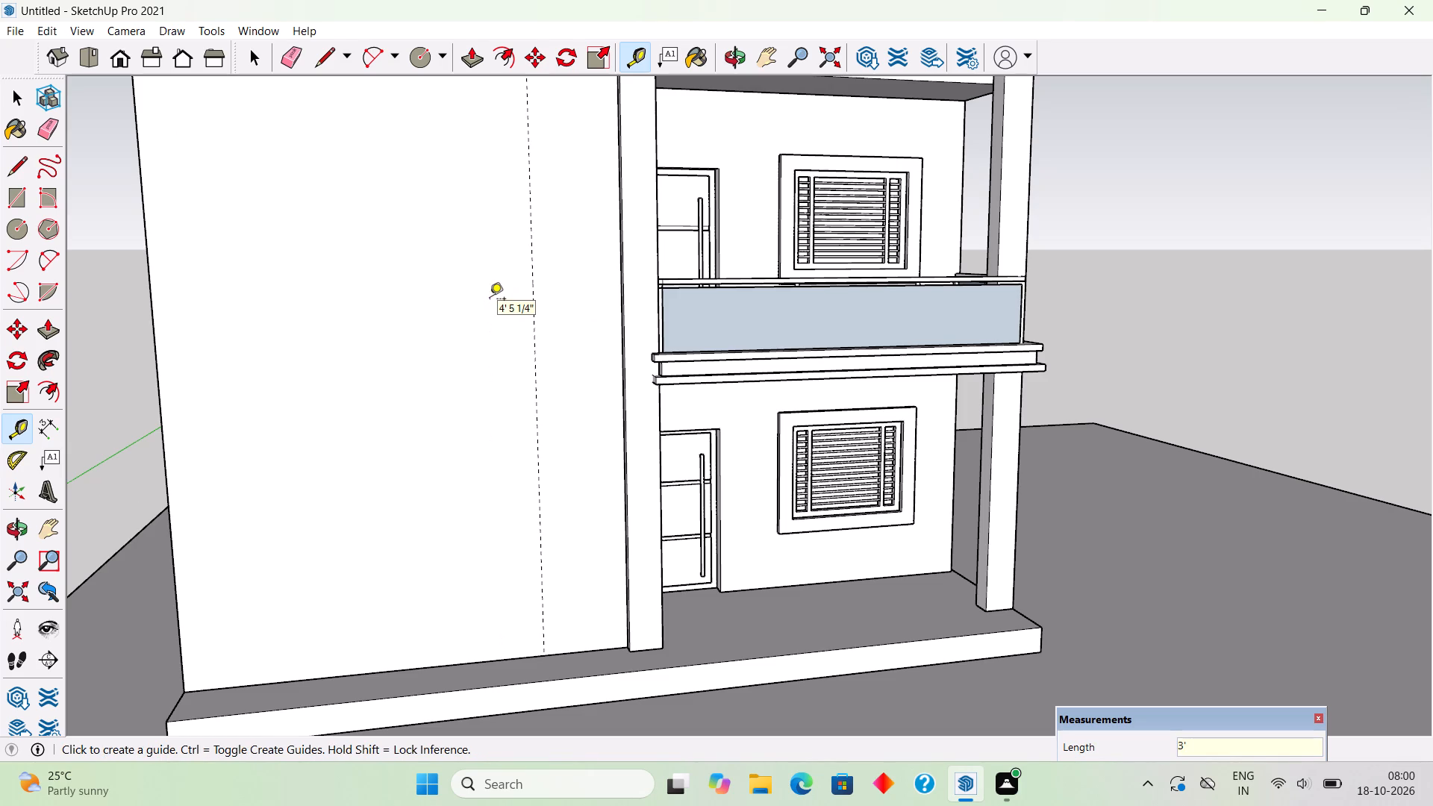
Add a second vertical guide on the tall front wall, 6" beyond the first guide, away from the post.
scroll(524, 331, "down", 2)
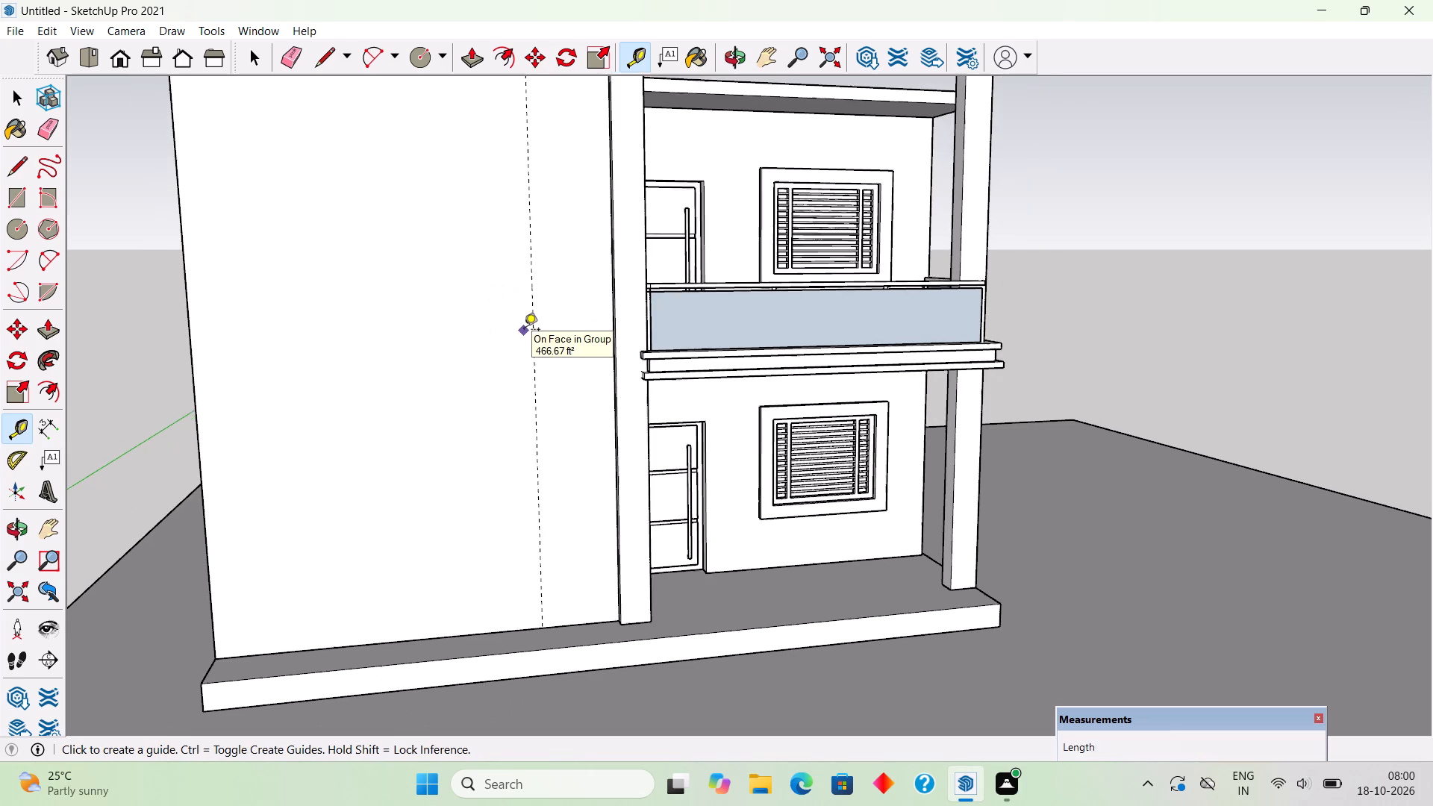
middle_click_drag(549, 354, 615, 365)
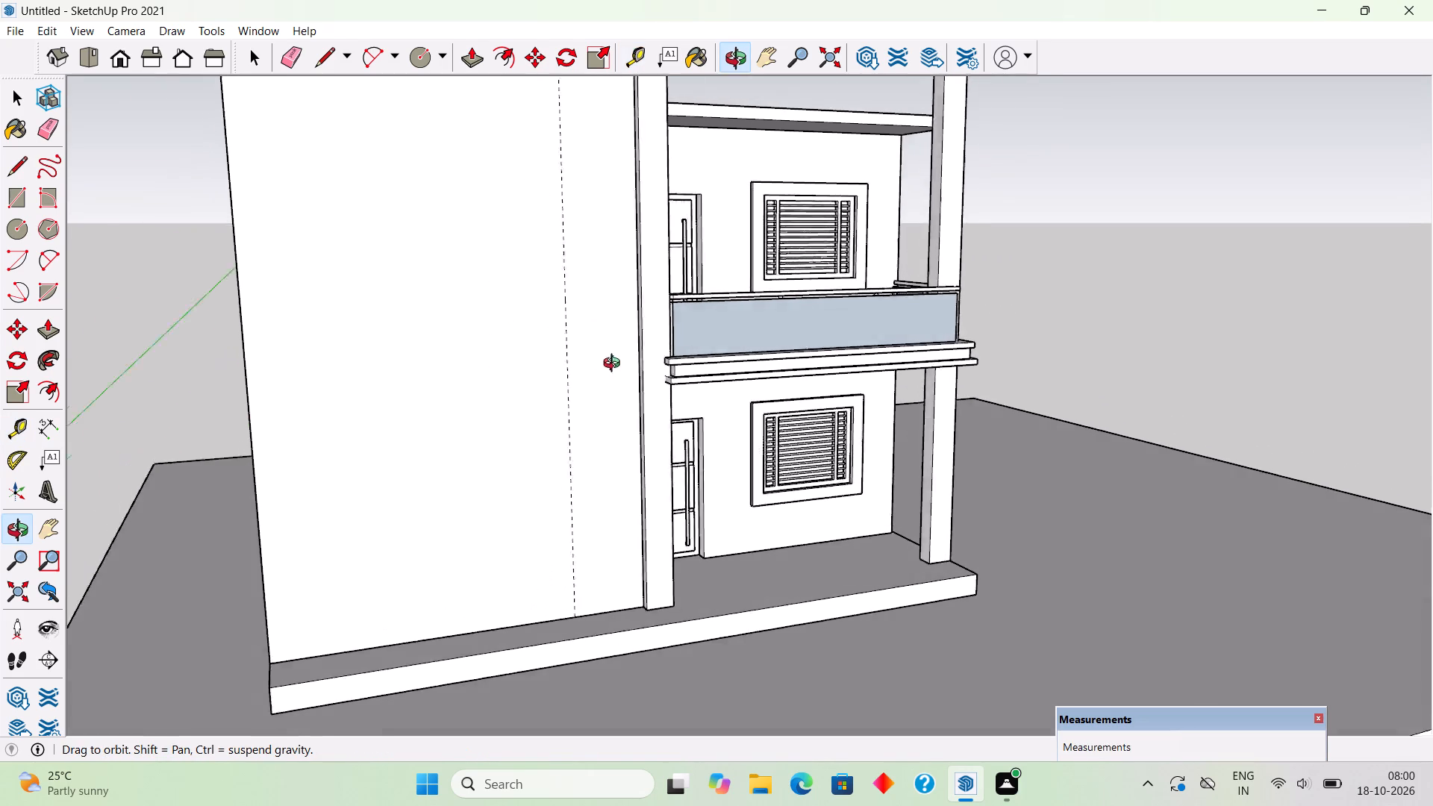
middle_click_drag(615, 365, 665, 370)
scroll(675, 364, "up", 7)
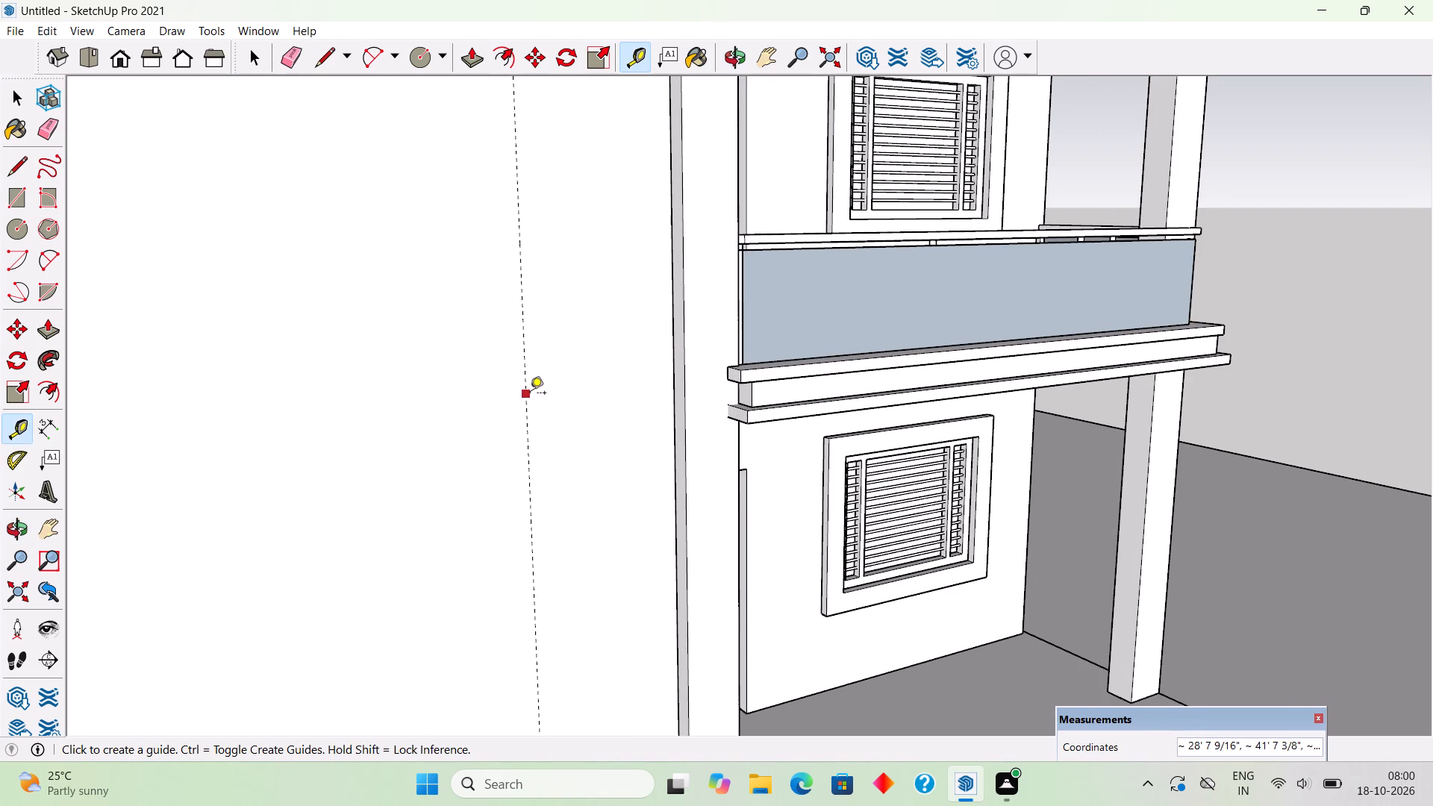
left_click(530, 394)
type("6\"")
key("Return")
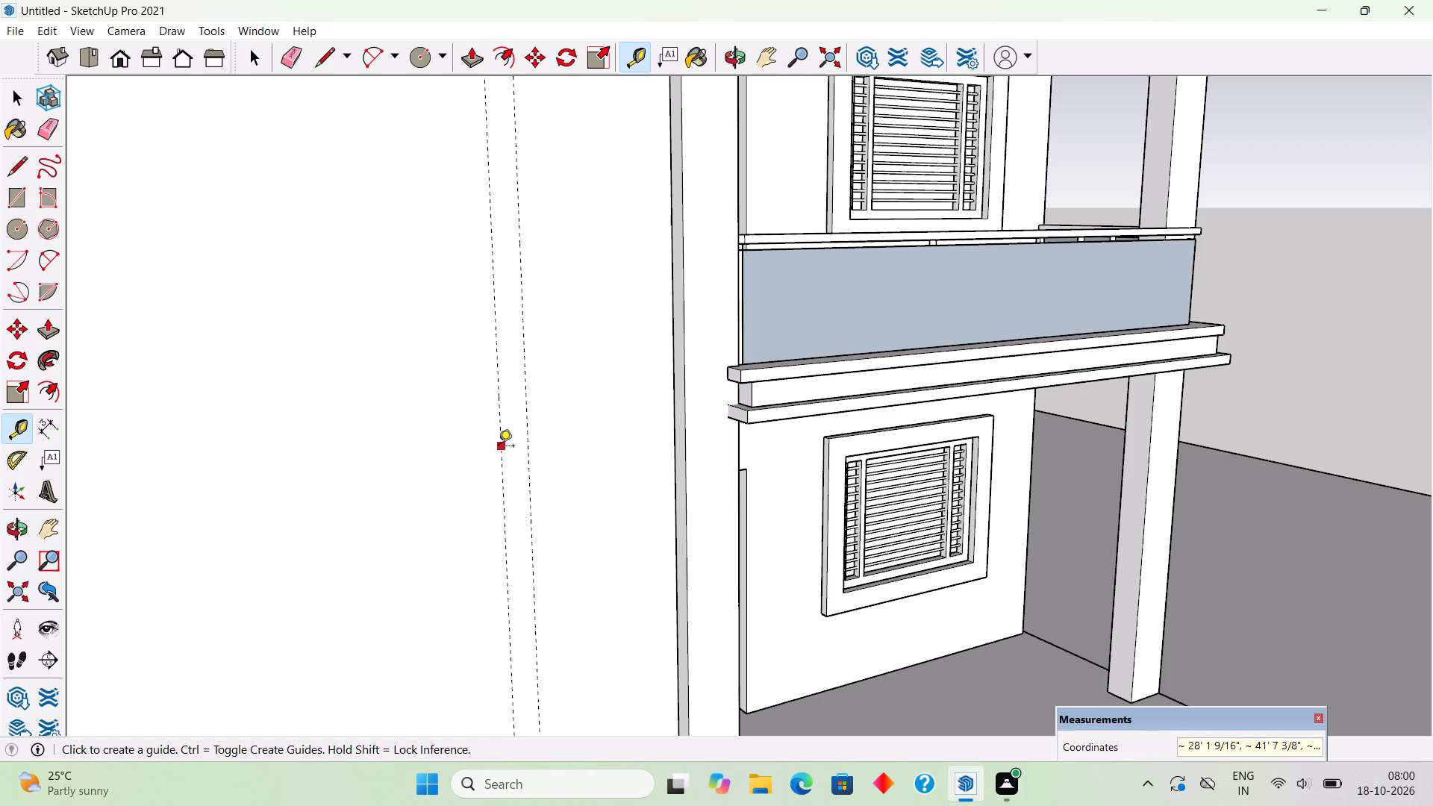
Add two more vertical guides on the tall front wall, 1' beyond the second guide away from the post and 1" beyond that.
left_click(499, 447)
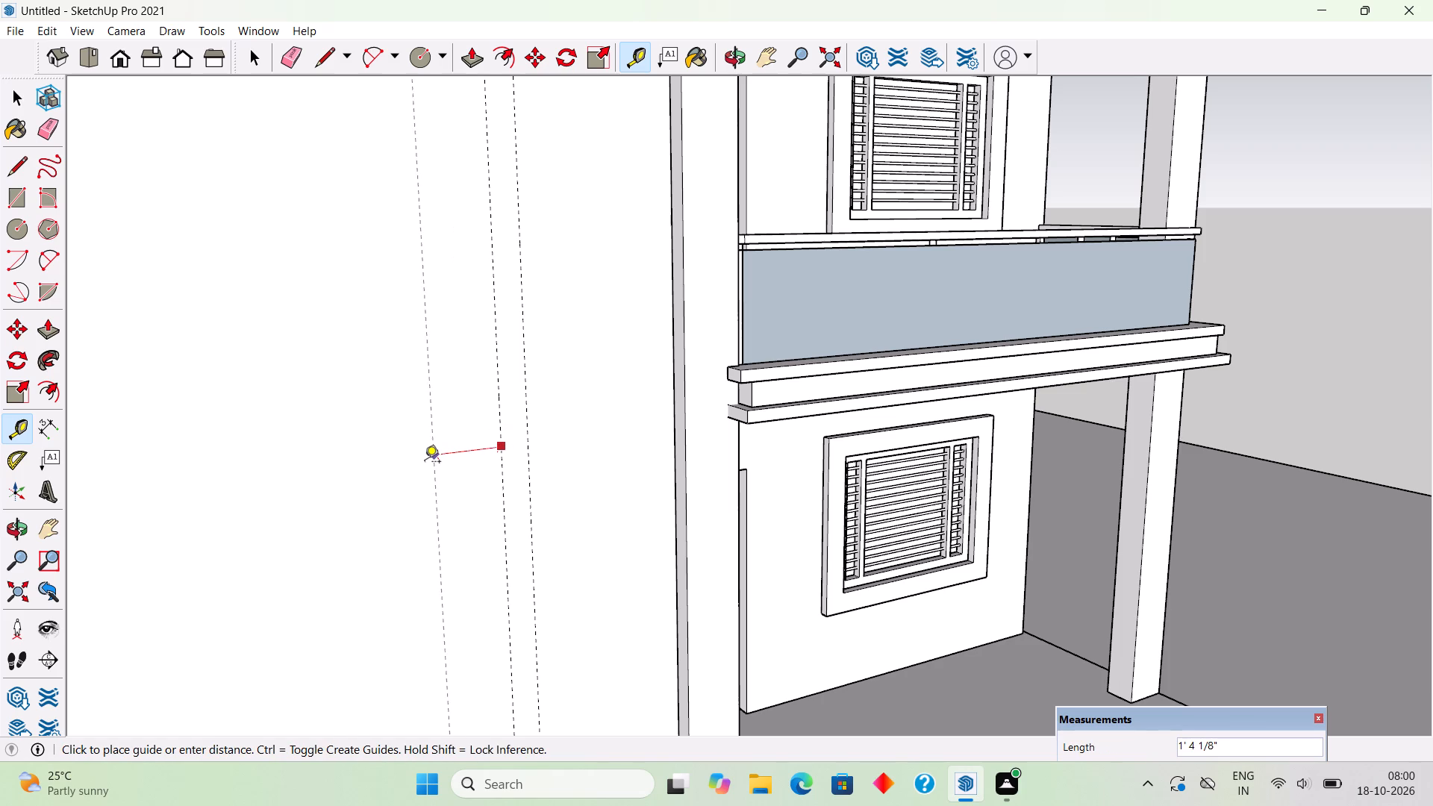
scroll(425, 463, "down", 13)
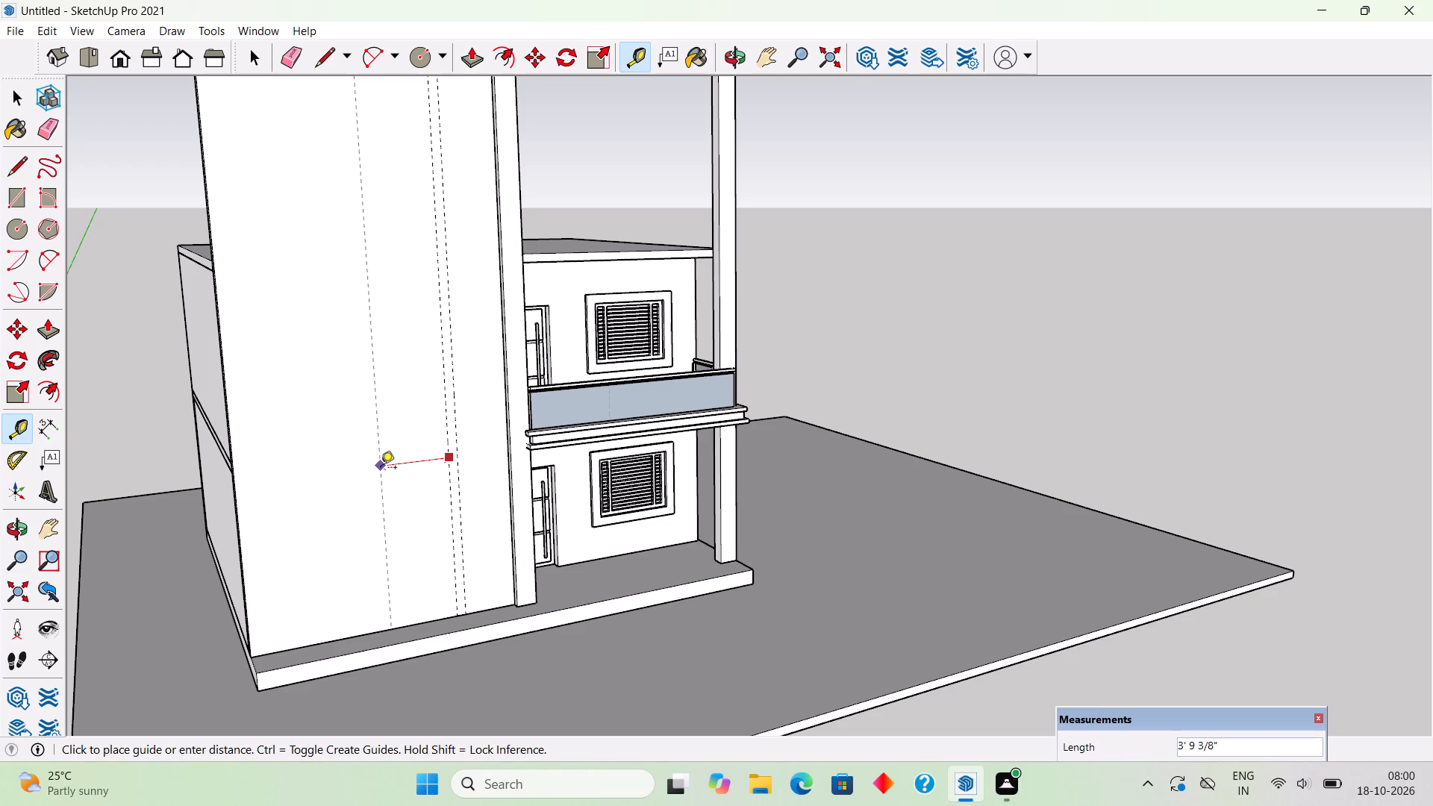
type("1'")
key("Return")
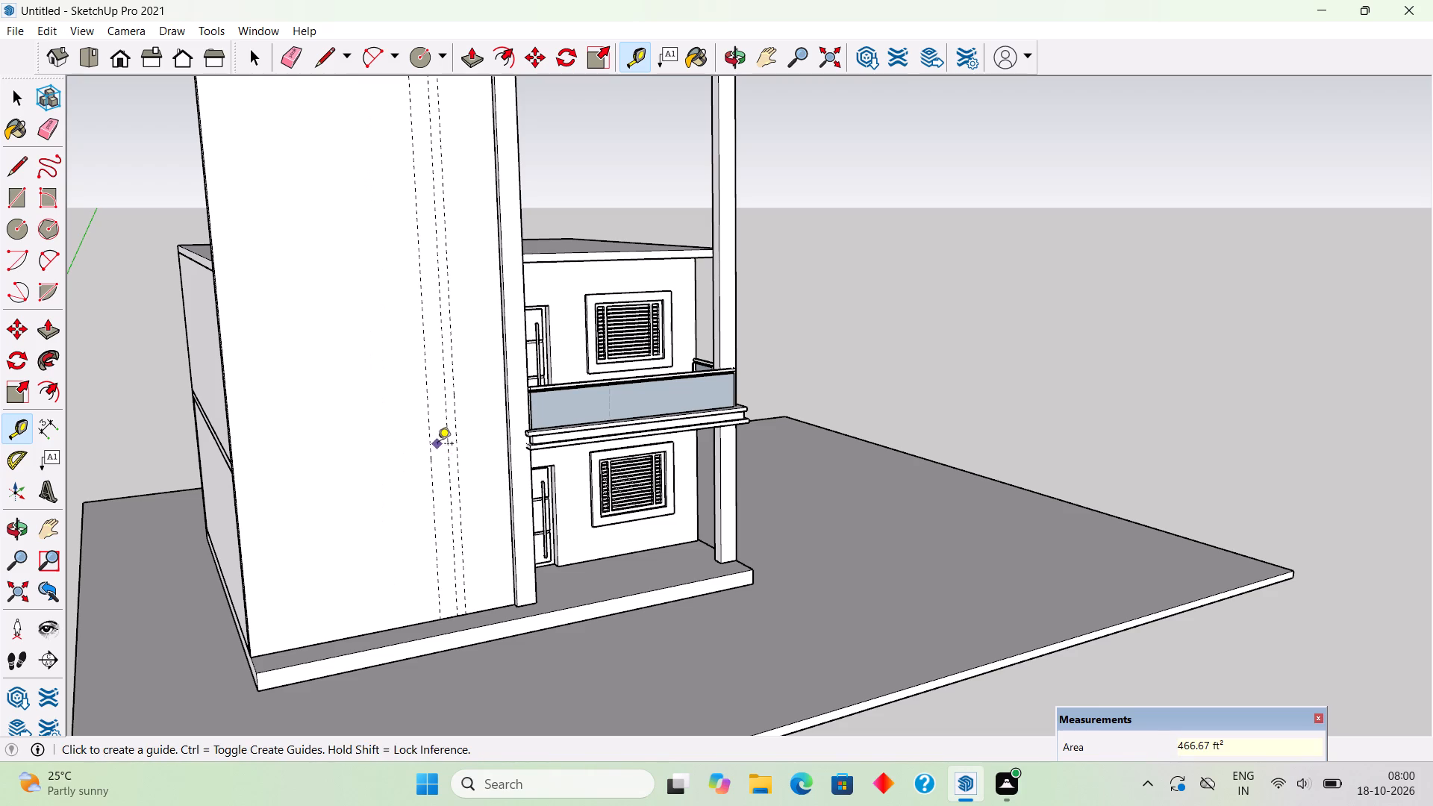
left_click(437, 472)
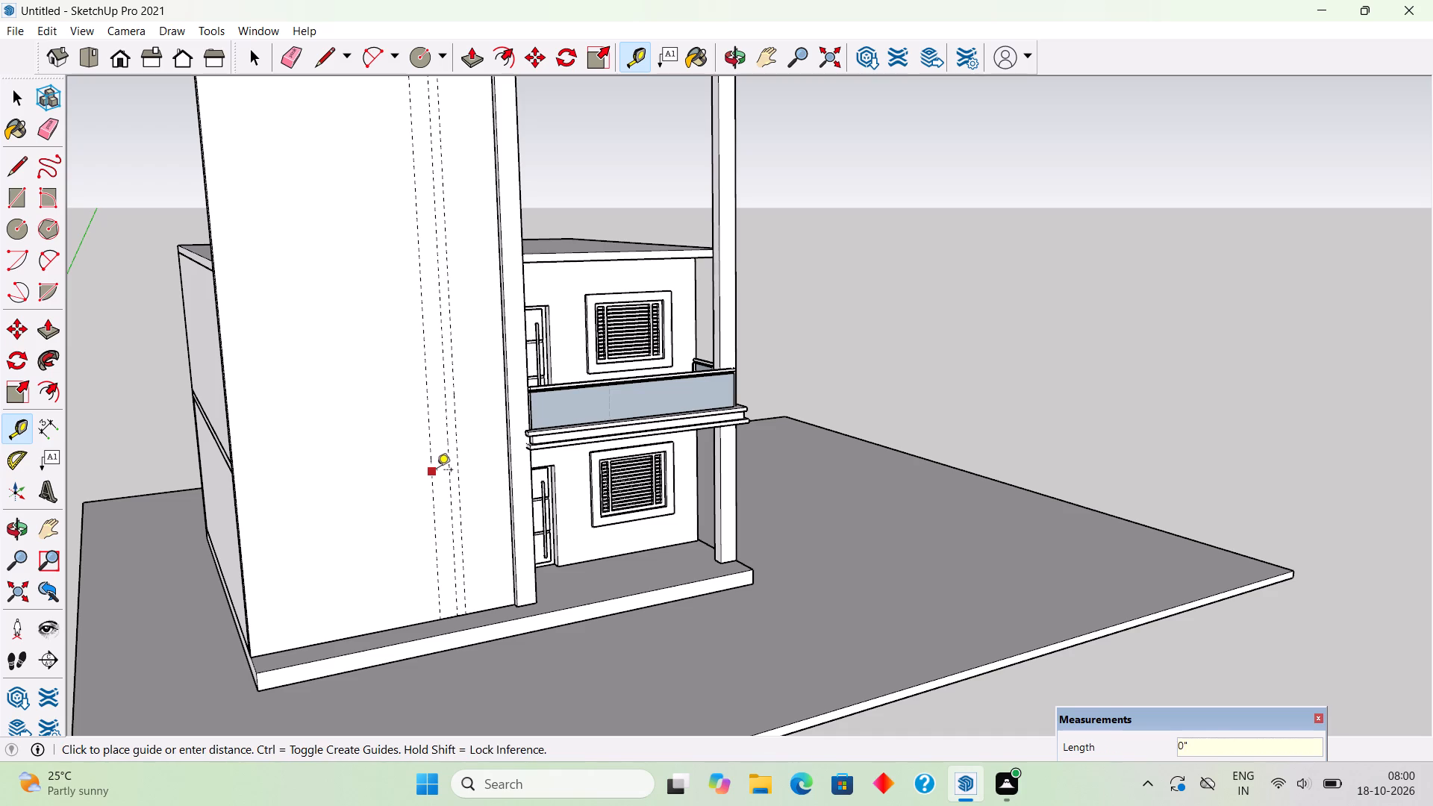
key("1")
key("shift+quotedbl")
key("Return")
Delete the guide 1" inside the outermost one and the guide nearest the post, leaving two vertical guides on the tall wall.
scroll(413, 470, "up", 6)
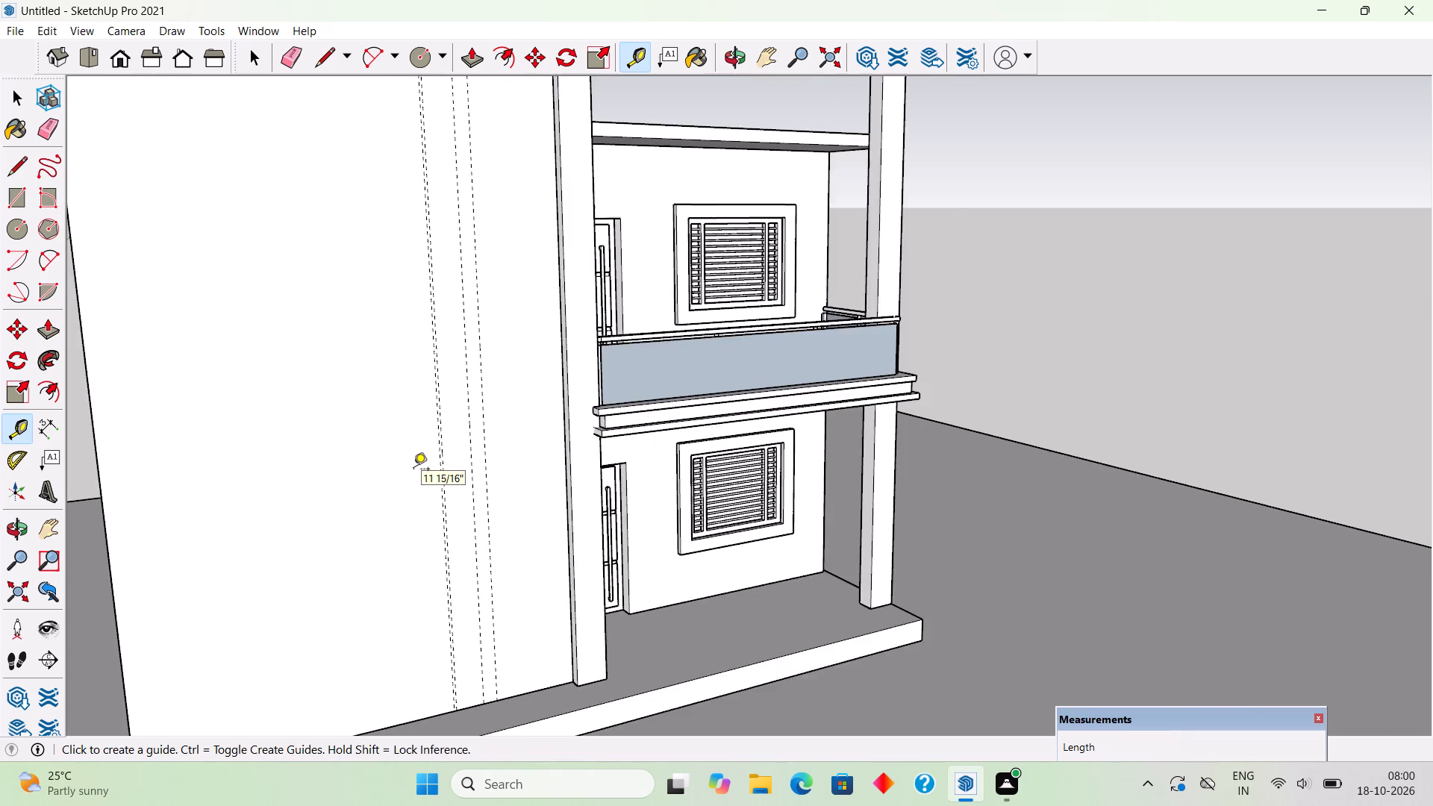
scroll(413, 470, "up", 20)
scroll(413, 470, "up", 3)
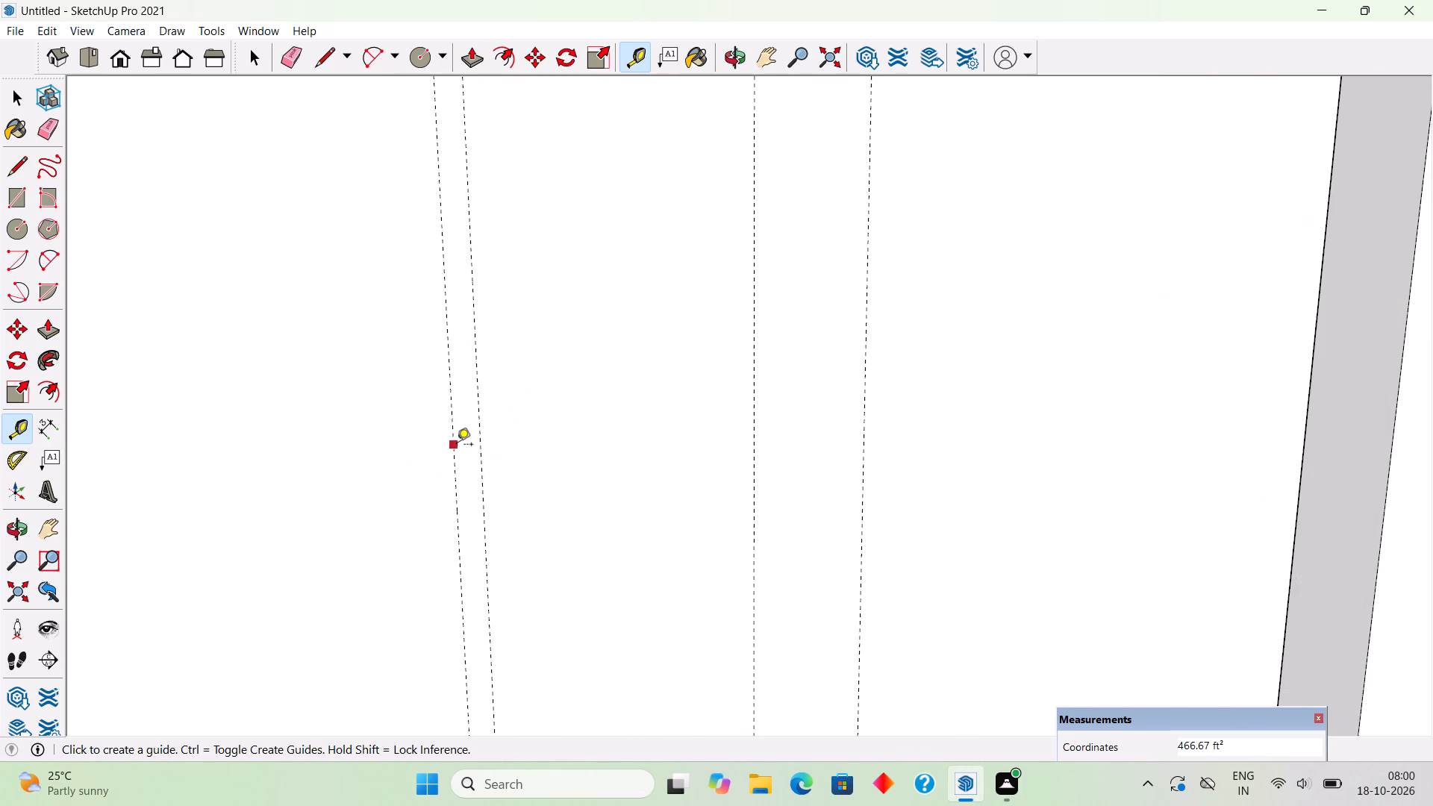
key("space")
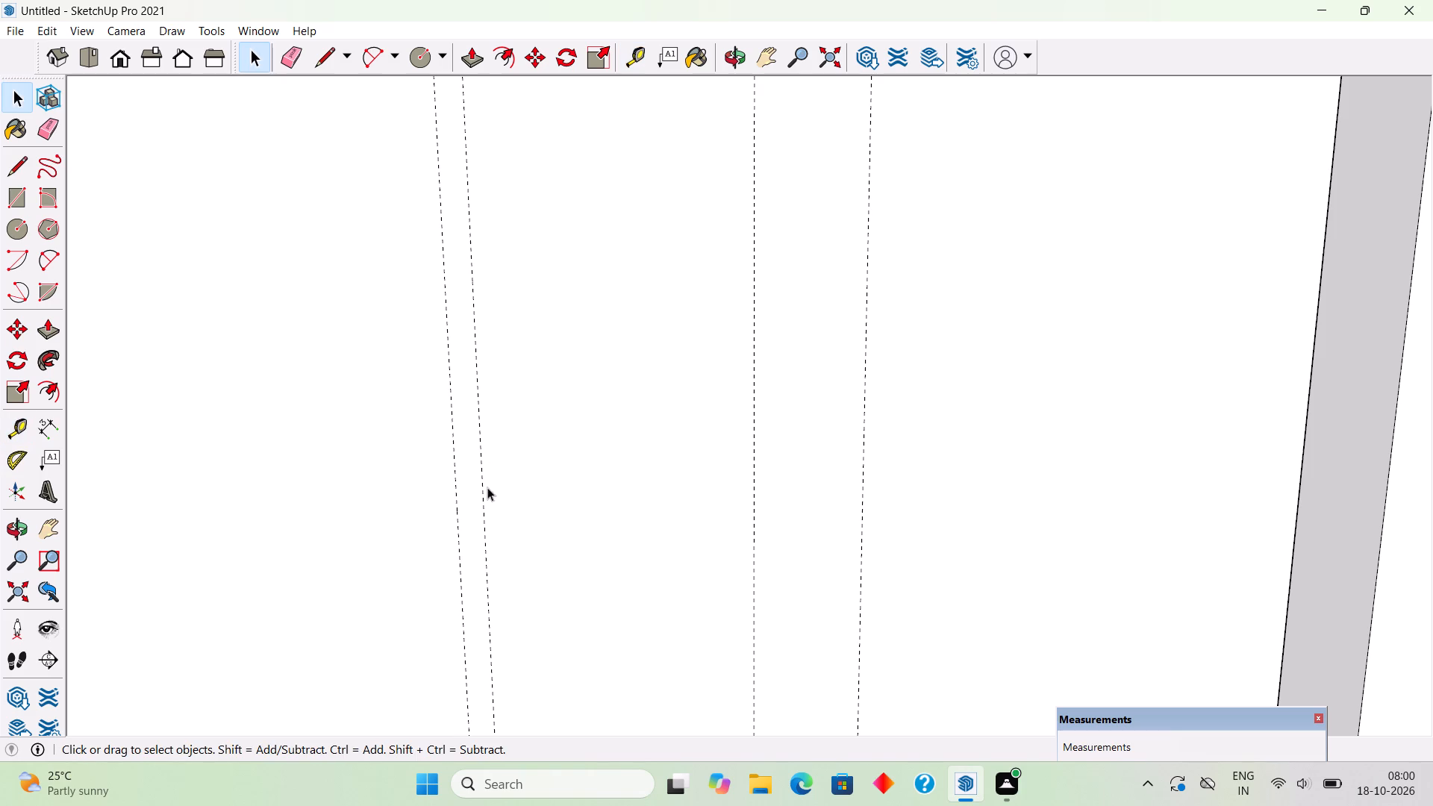
left_click(484, 510)
key("Delete")
scroll(484, 510, "down", 20)
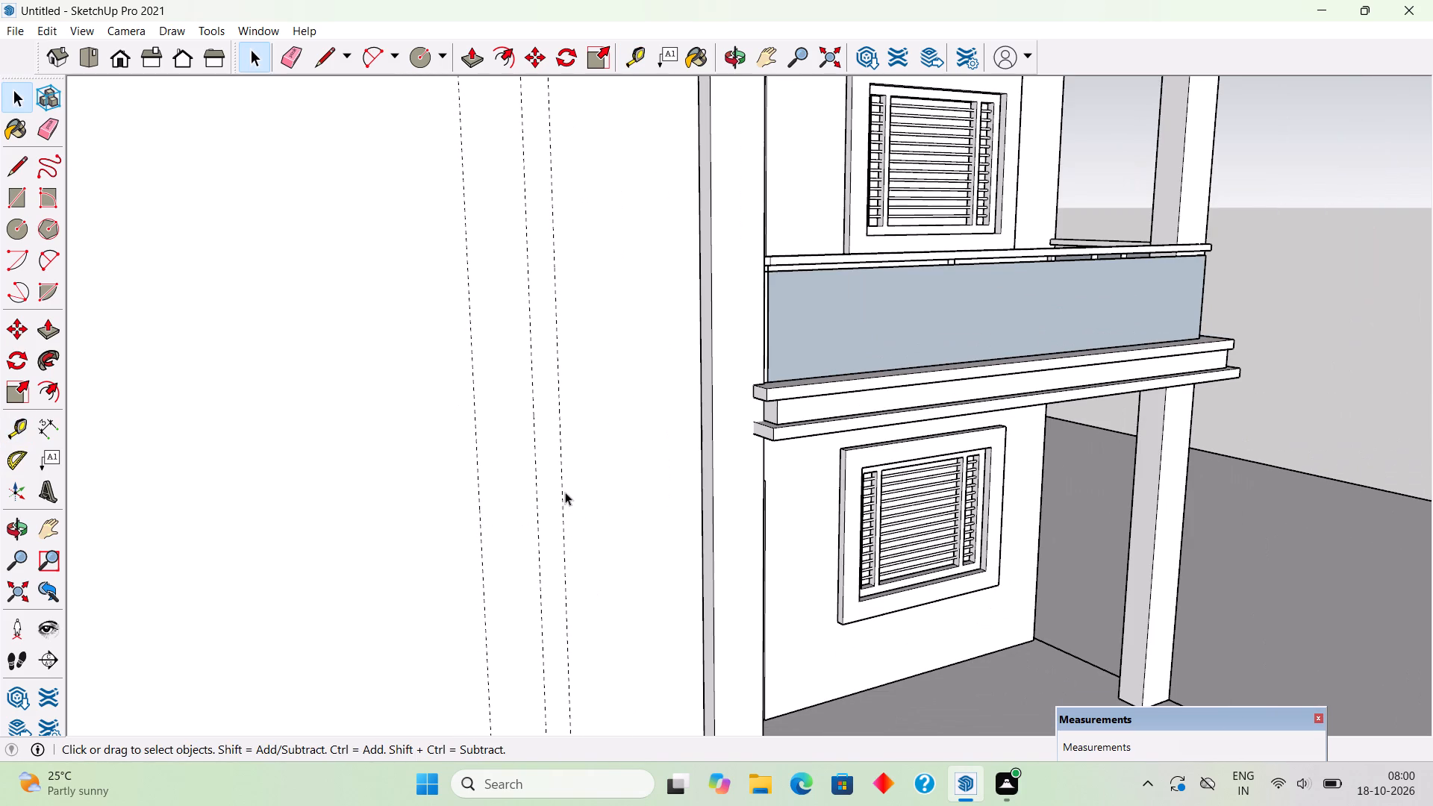
left_click(562, 512)
key("Delete")
scroll(561, 512, "down", 6)
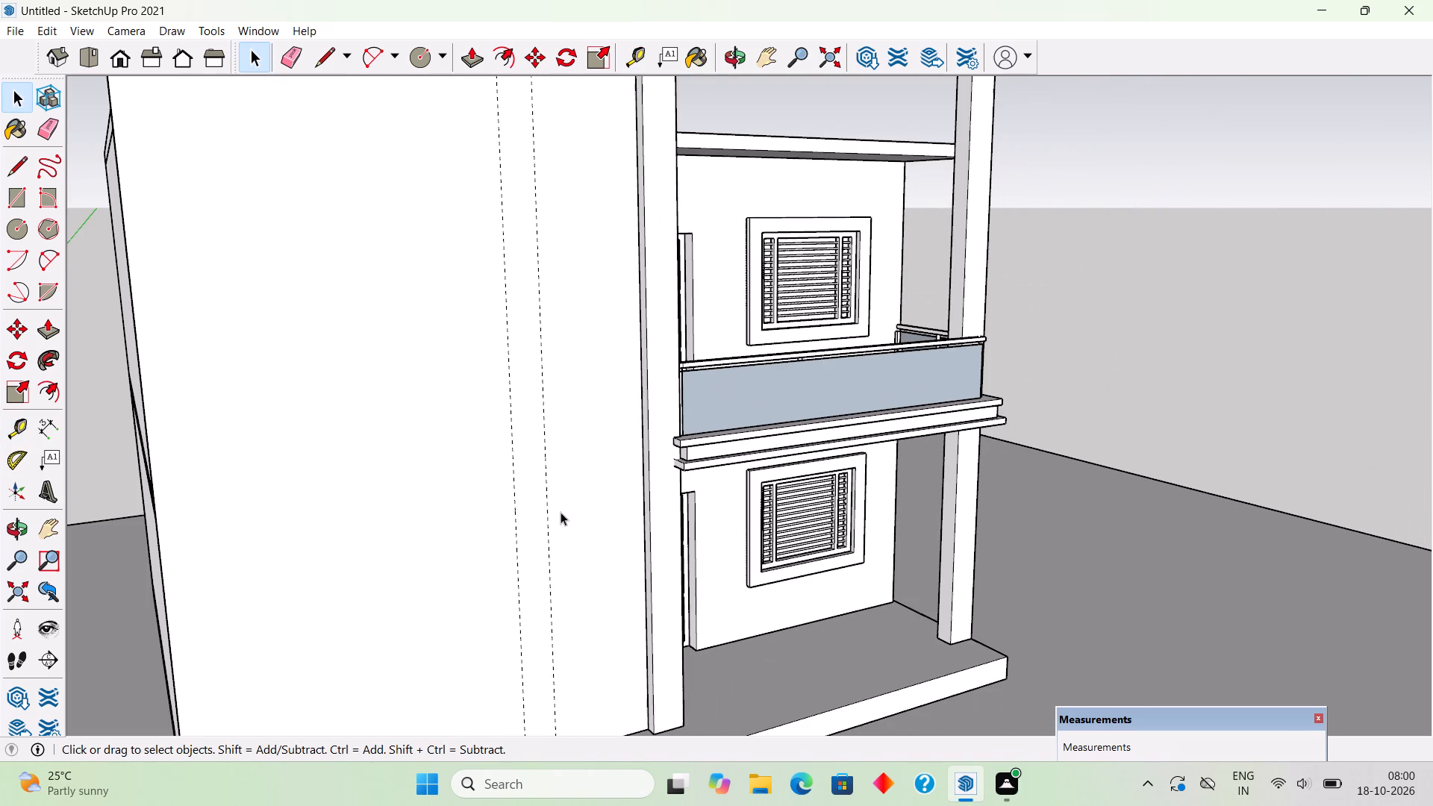
Place a guide along the top front edge of the roof slab above the balcony.
middle_click_drag(576, 600, 571, 608)
scroll(571, 608, "down", 3)
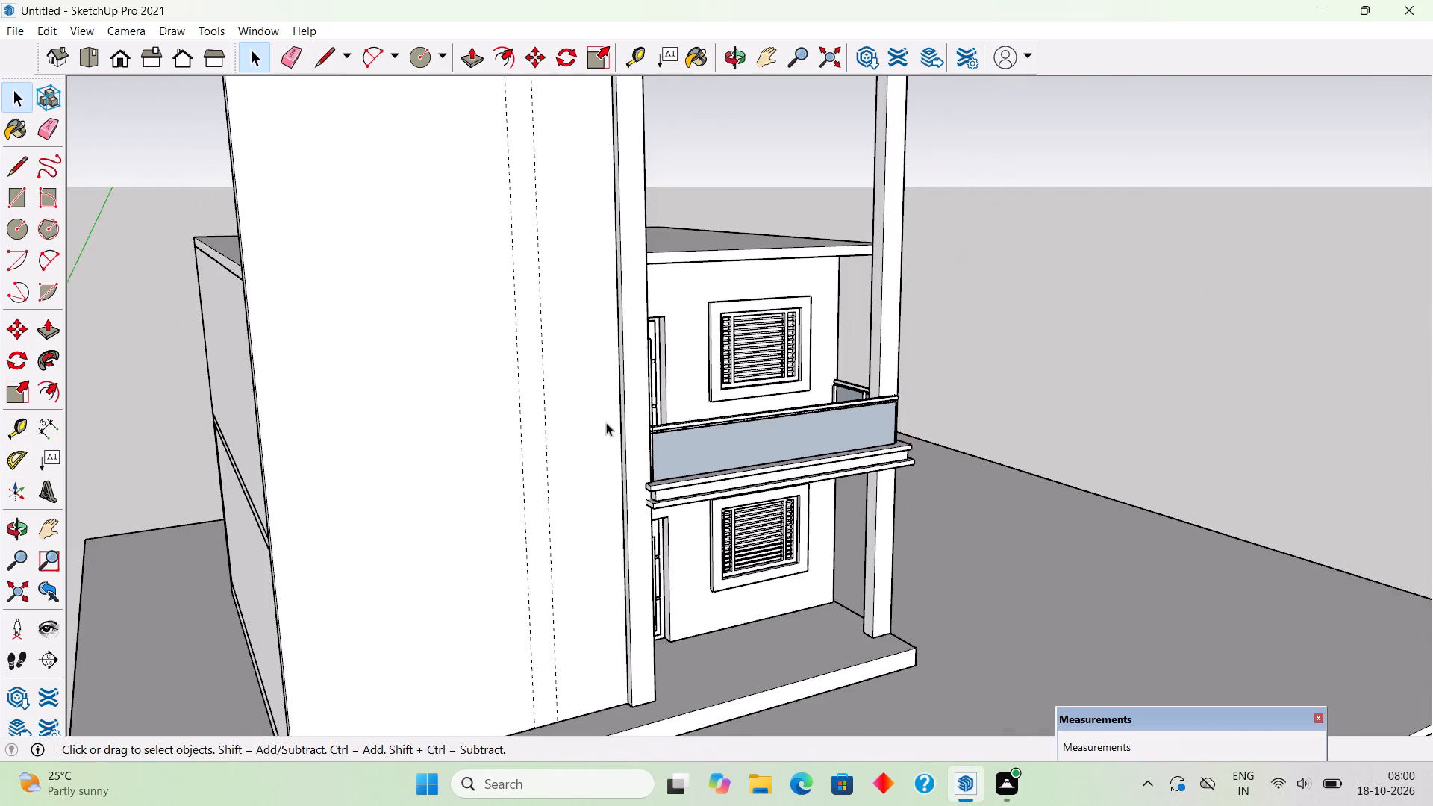
middle_click_drag(623, 381, 347, 528)
scroll(623, 280, "up", 4)
scroll(560, 322, "up", 1)
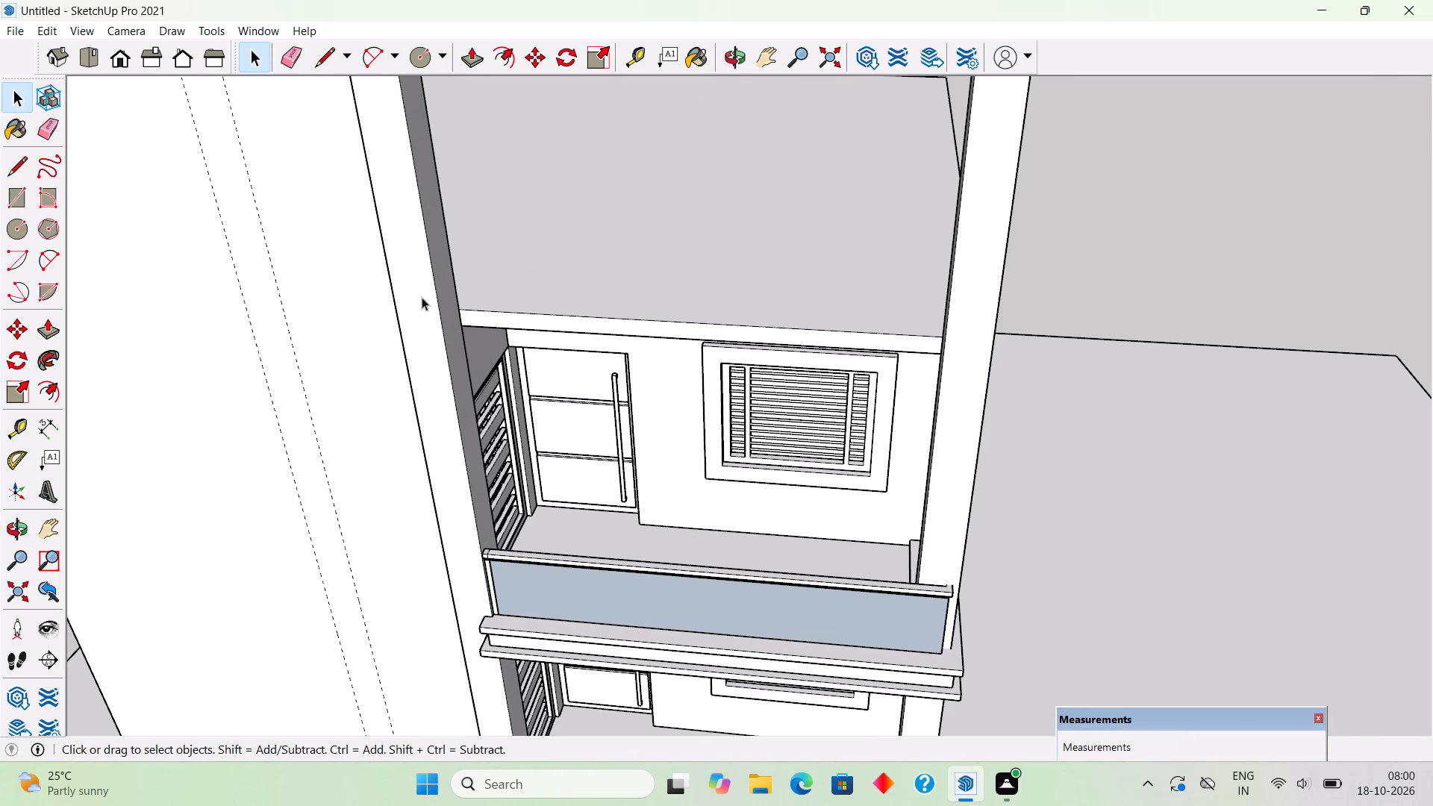
middle_click_drag(428, 301, 534, 238)
scroll(549, 249, "down", 3)
middle_click_drag(565, 269, 577, 231)
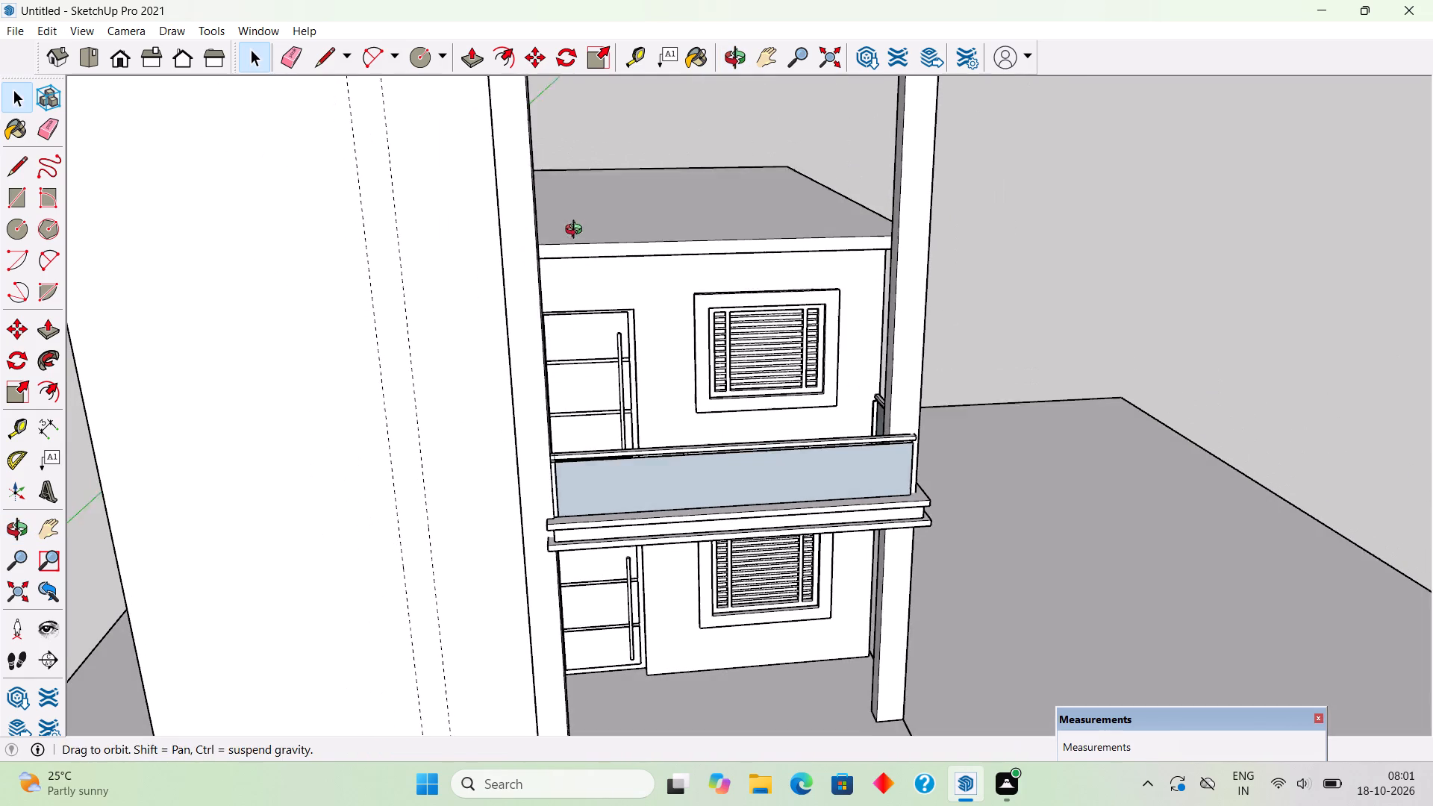
middle_click_drag(577, 231, 579, 227)
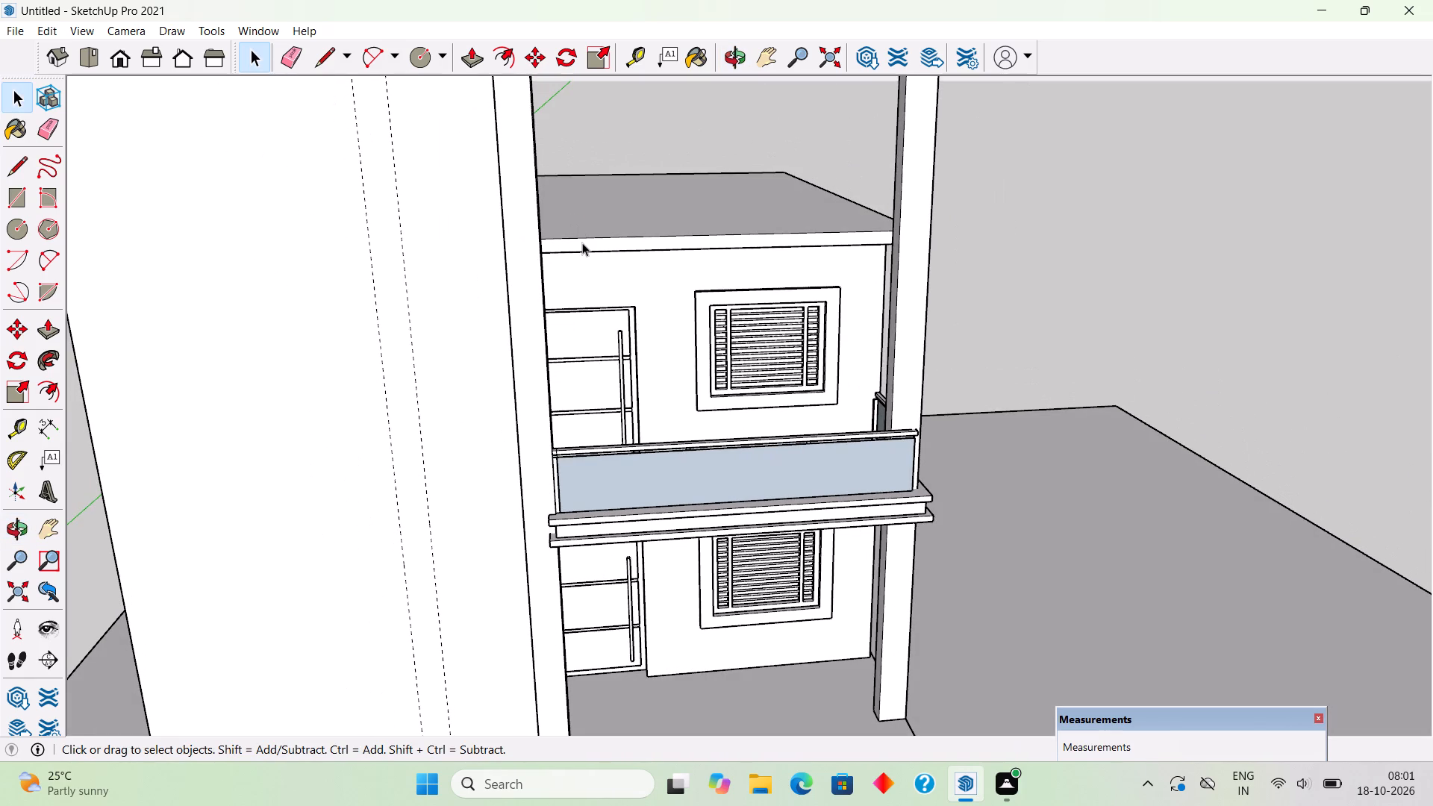
key("t")
double_click(596, 237)
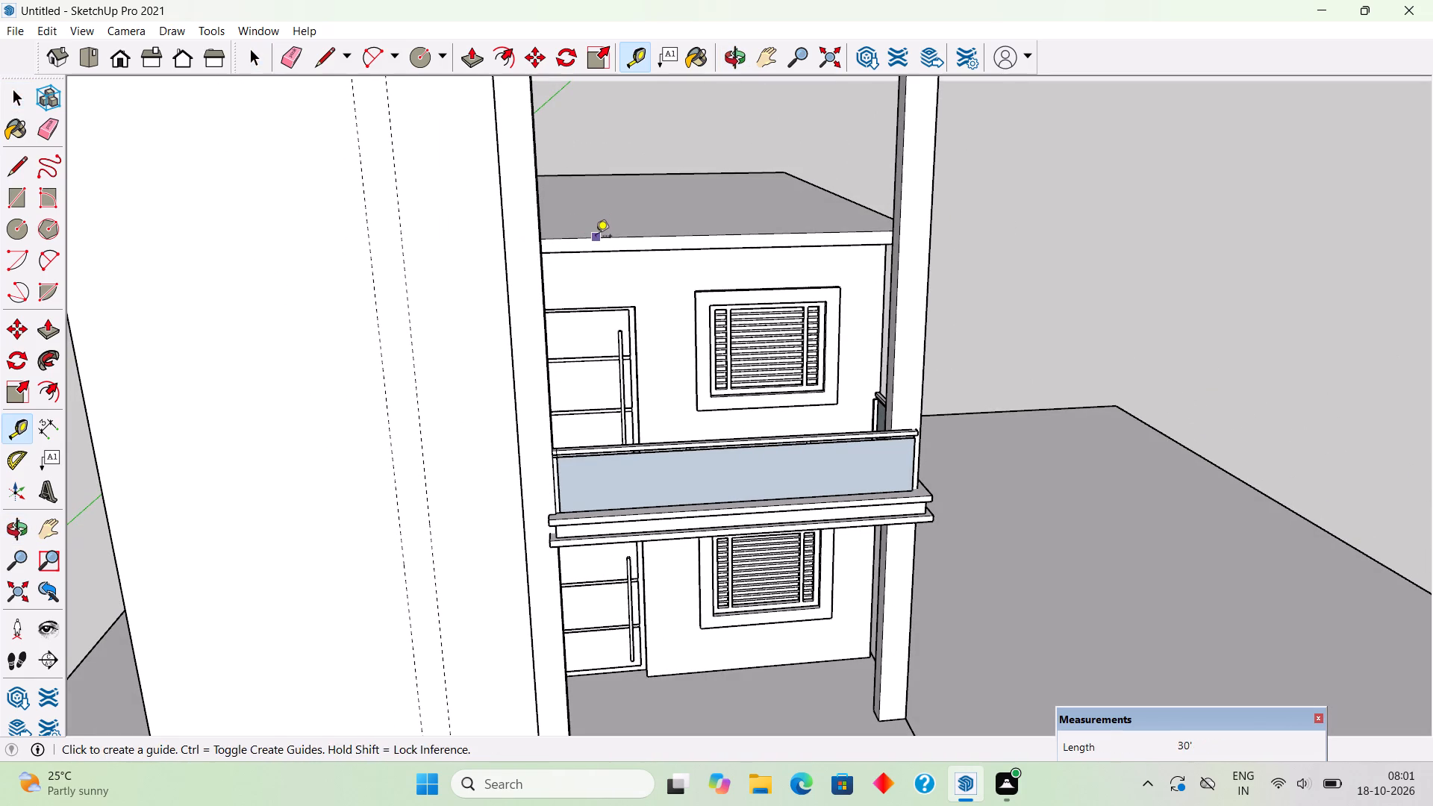
Place a horizontal guide along the side wall, offset up from its base edge to the roof slab's top corner at the tall wall.
middle_click_drag(513, 252, 717, 287)
scroll(725, 286, "down", 2)
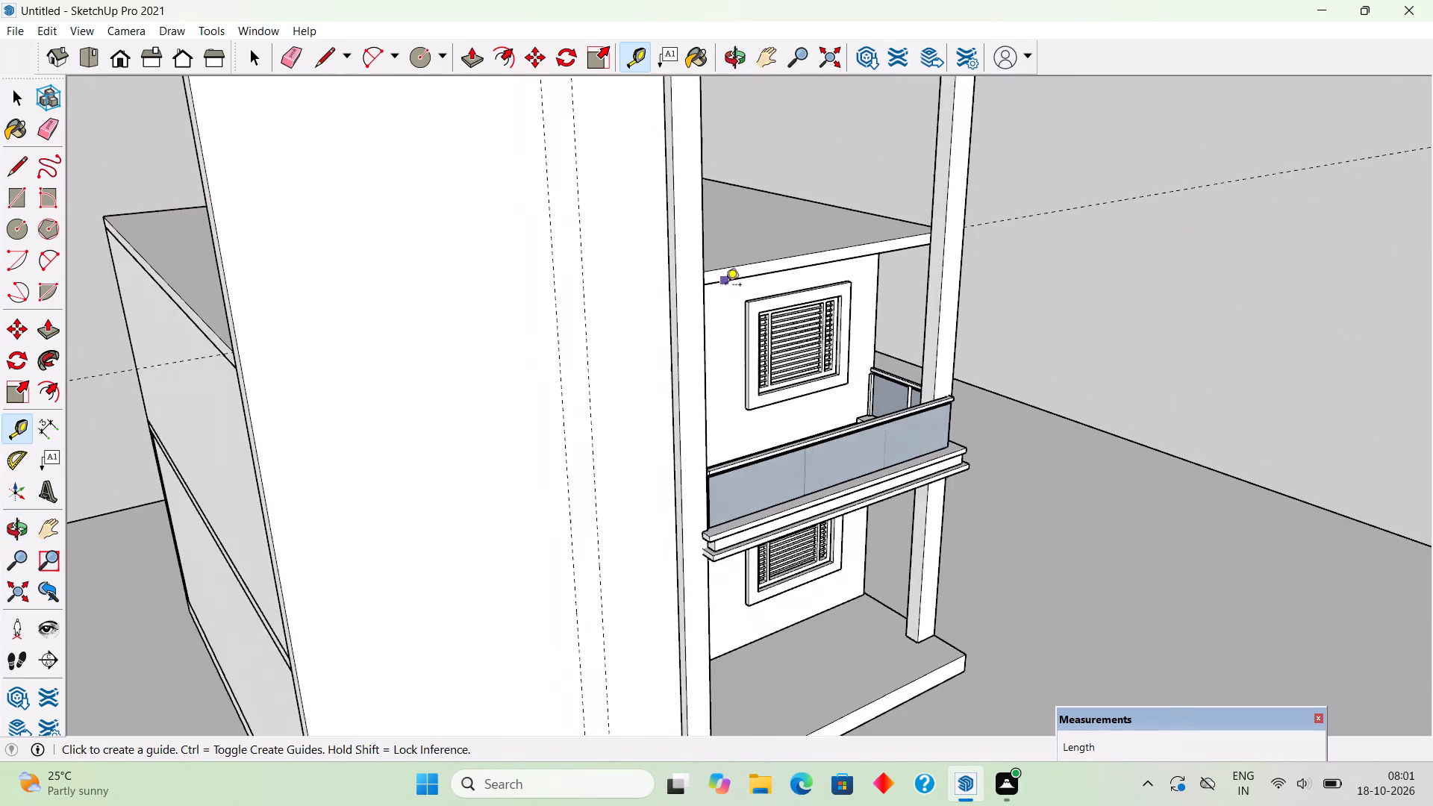
scroll(725, 286, "down", 2)
middle_click_drag(643, 359, 853, 349)
scroll(669, 362, "up", 3)
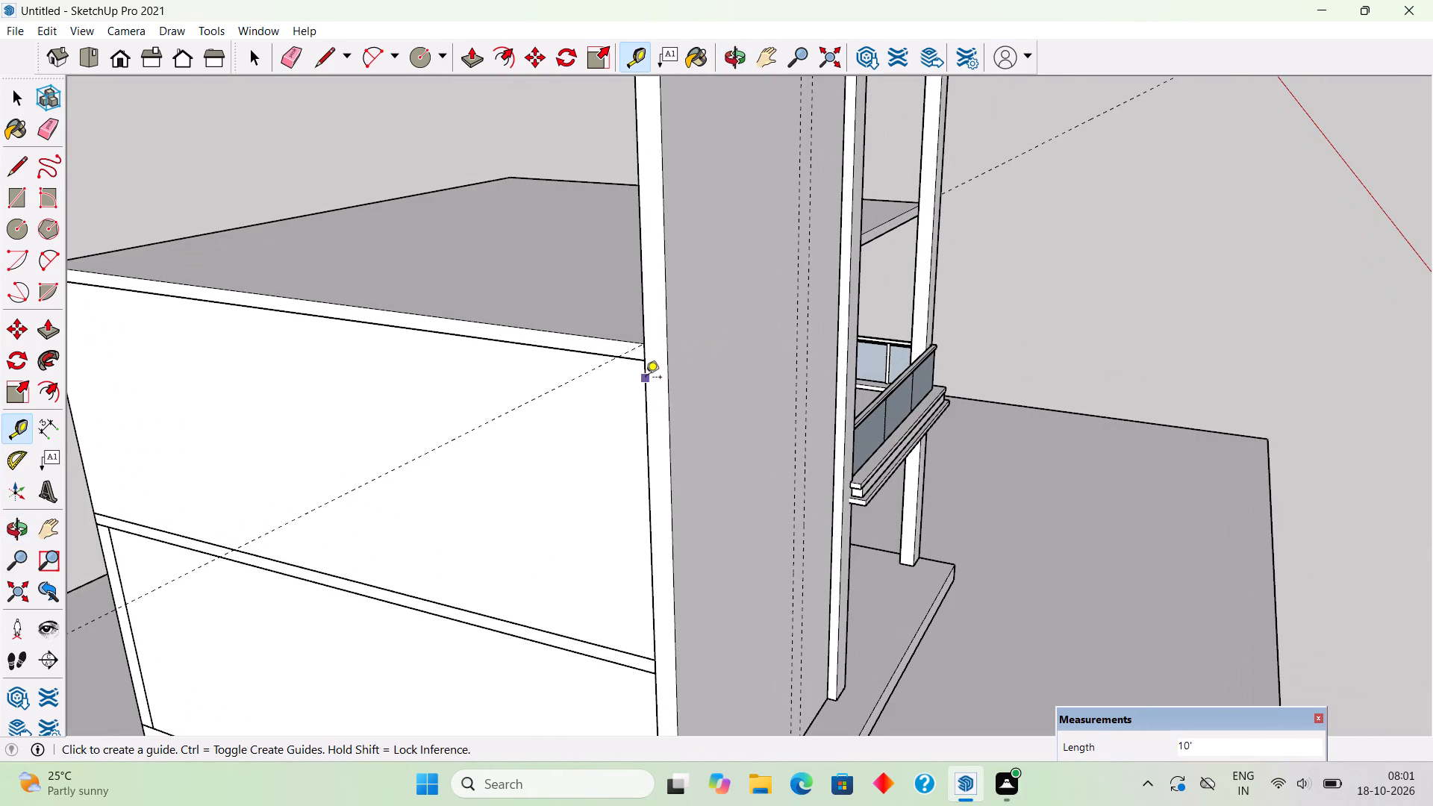
scroll(685, 347, "down", 5)
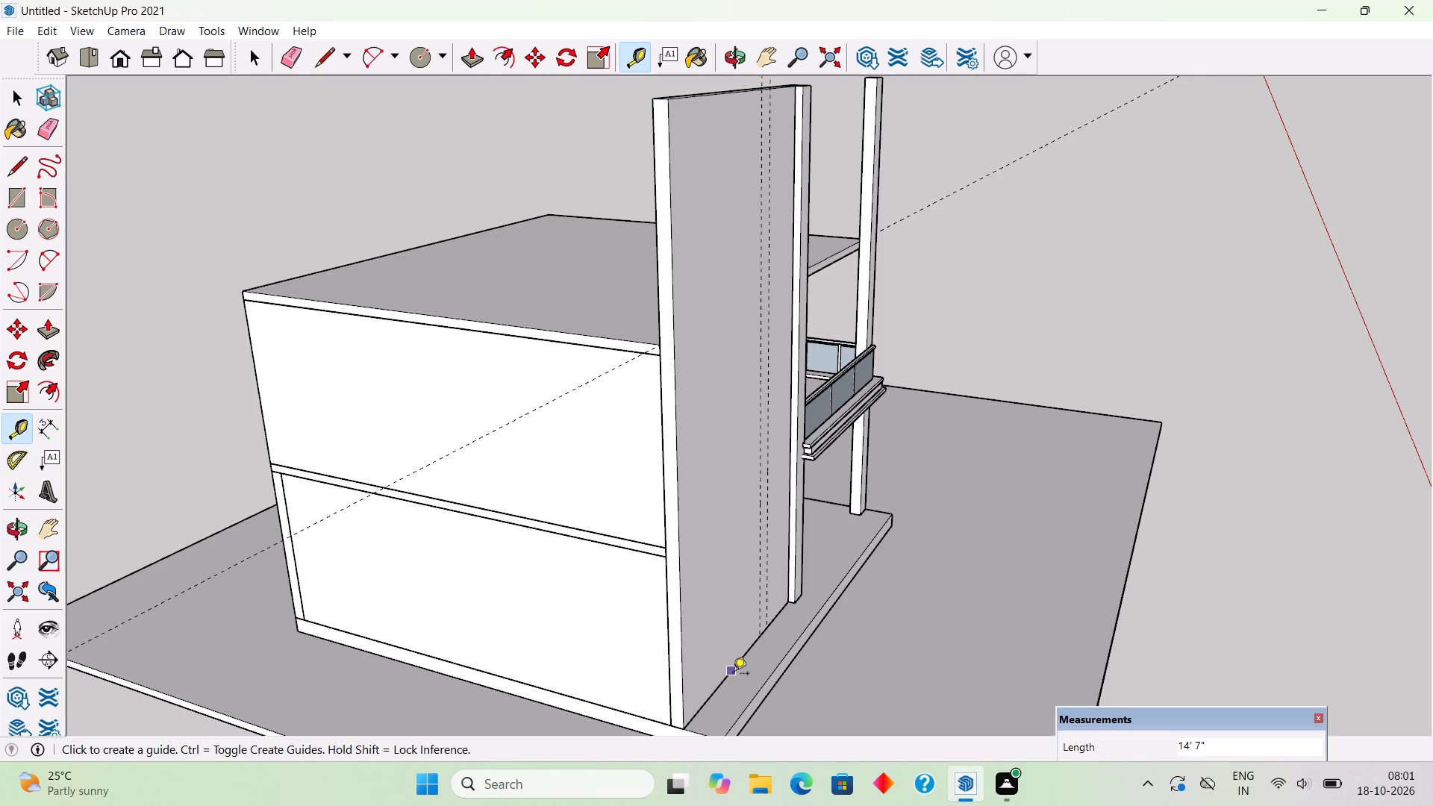
left_click(731, 679)
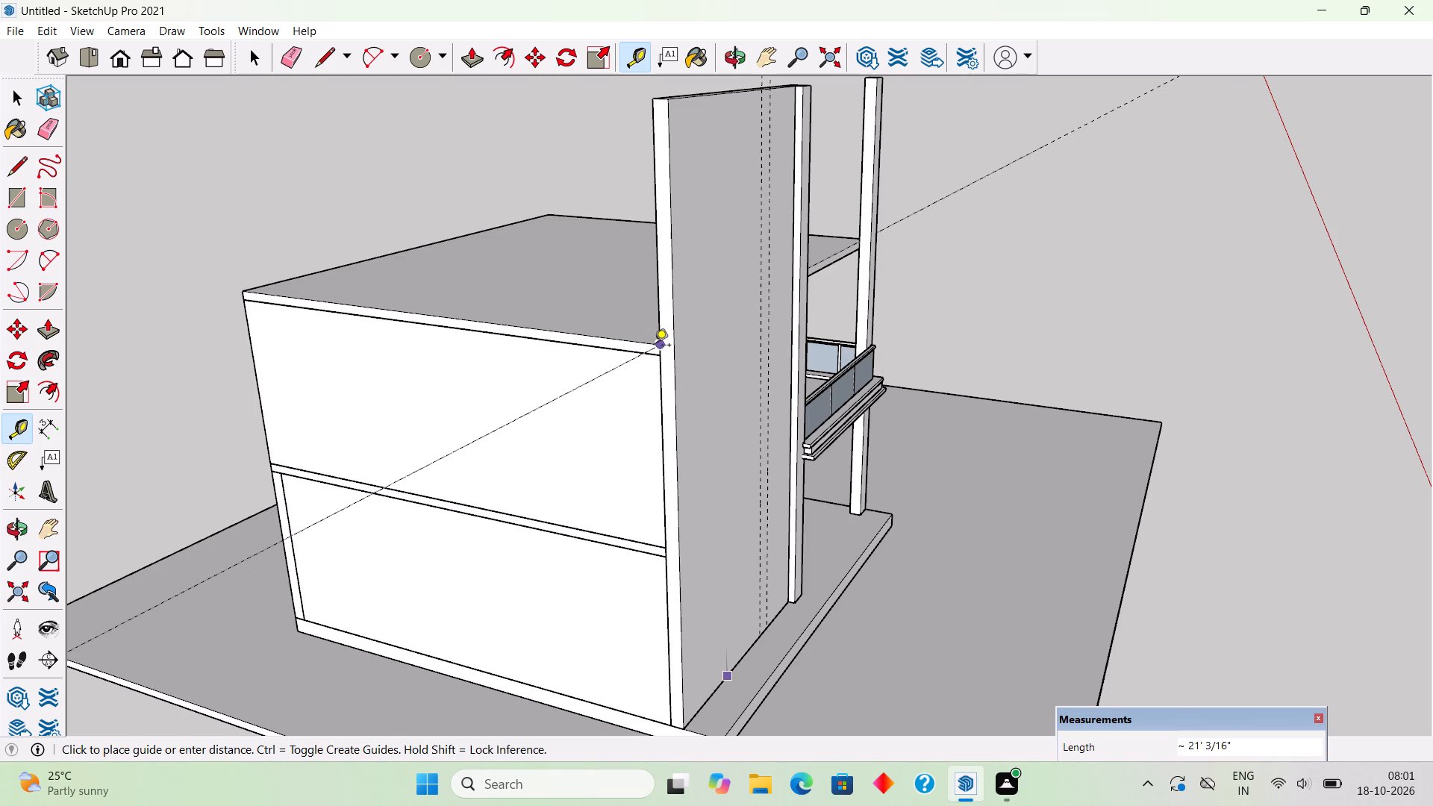
key("space")
key("t")
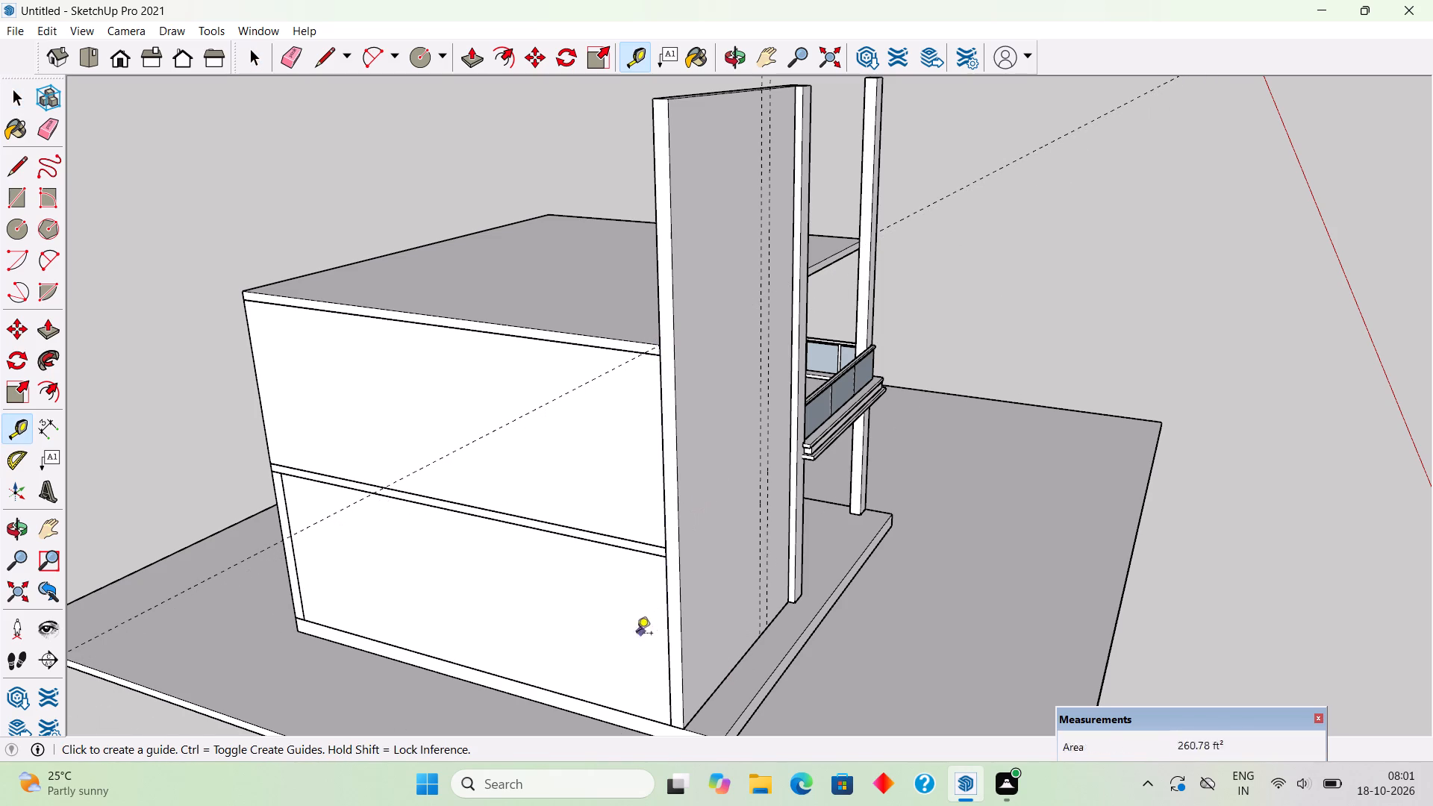
left_click(625, 725)
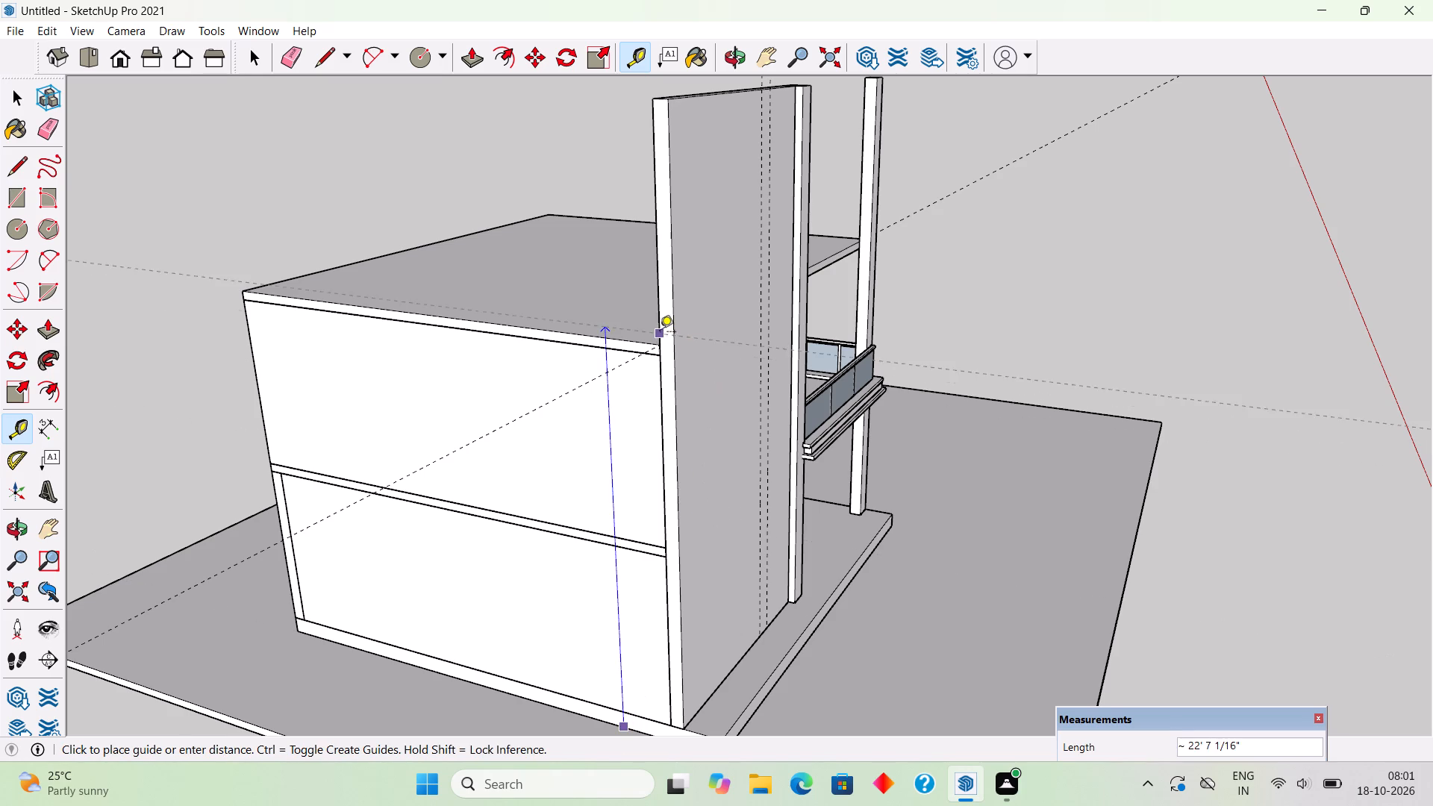
left_click(660, 349)
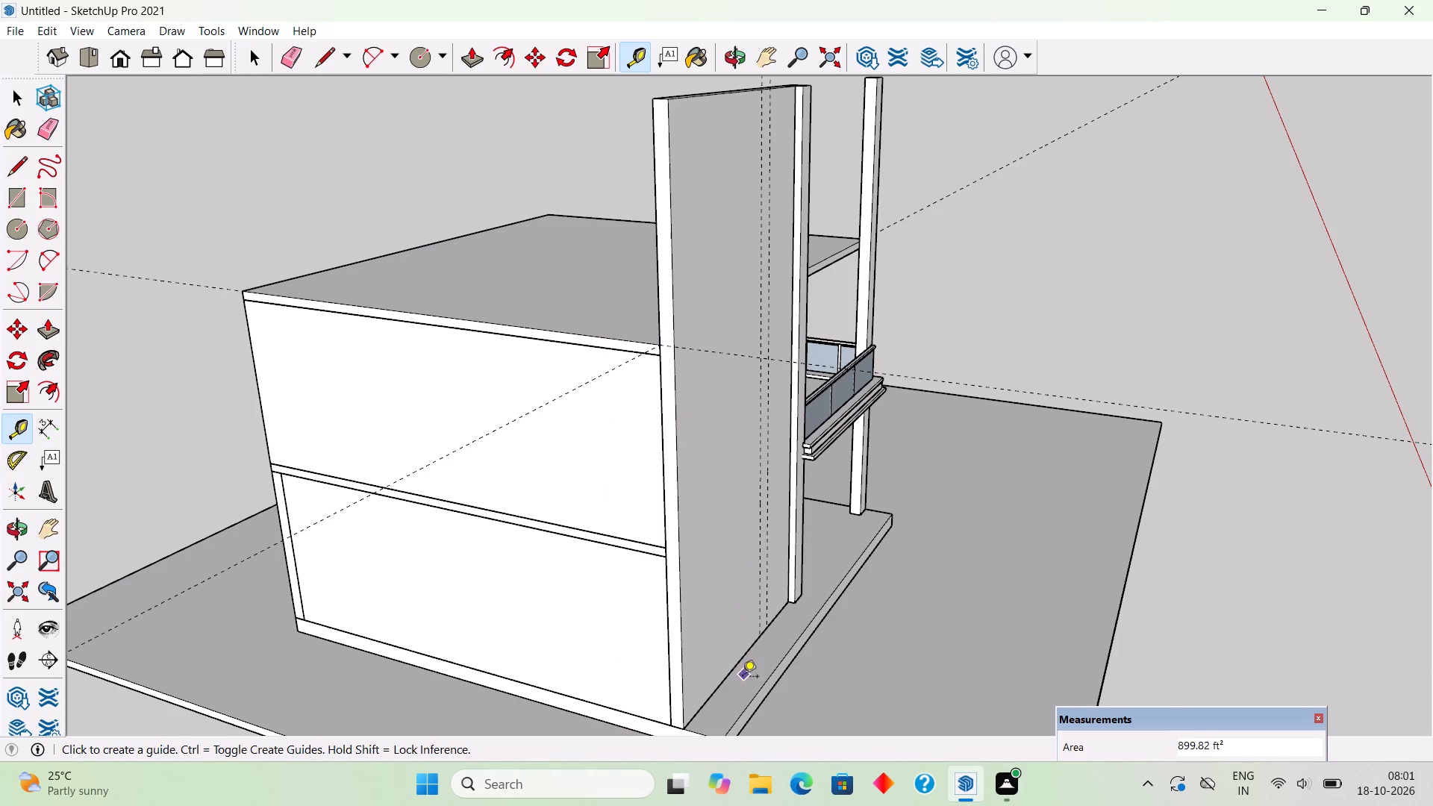
Place a horizontal guide across the tall front wall, 21' above its base edge, level with the roof slab's top.
left_click(729, 678)
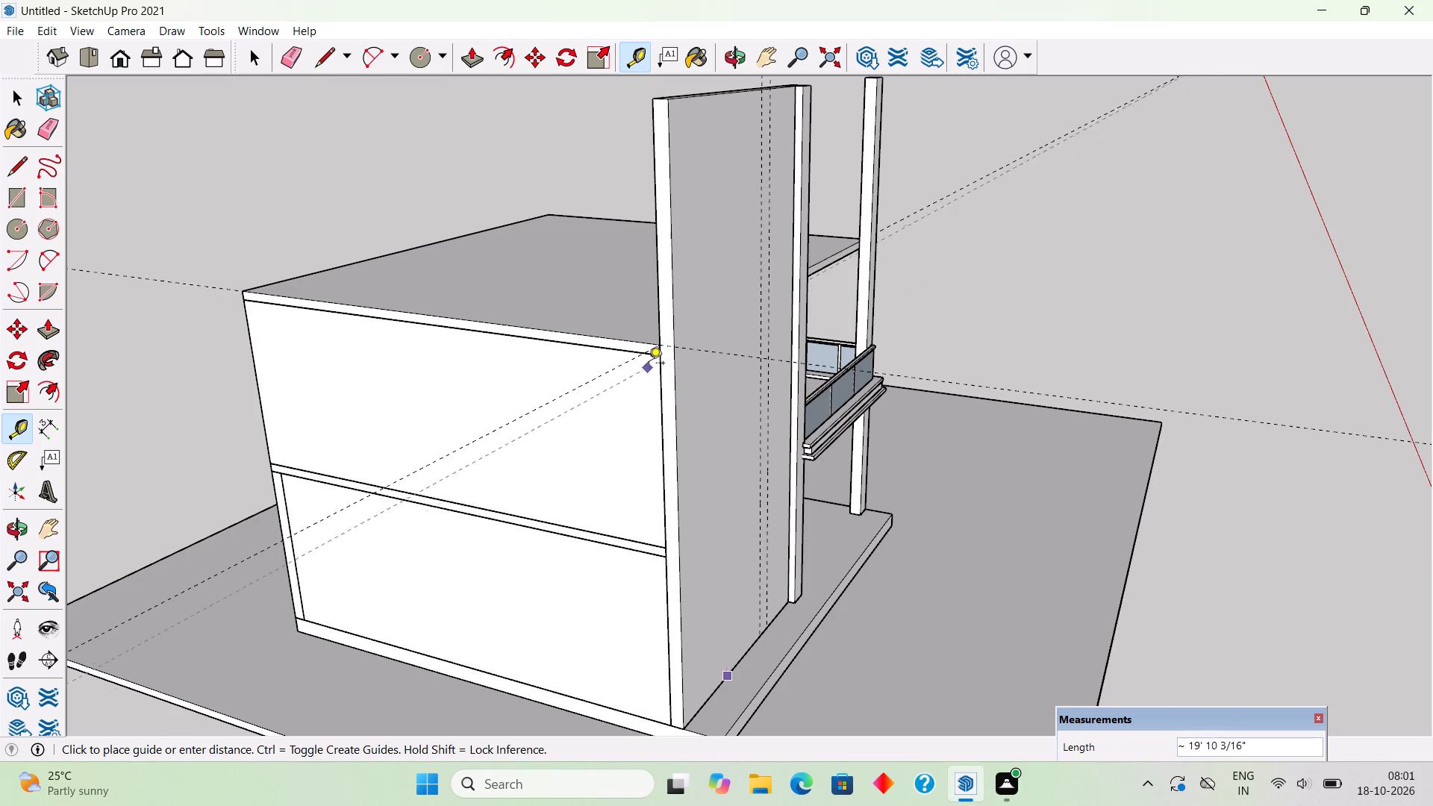
left_click(681, 352)
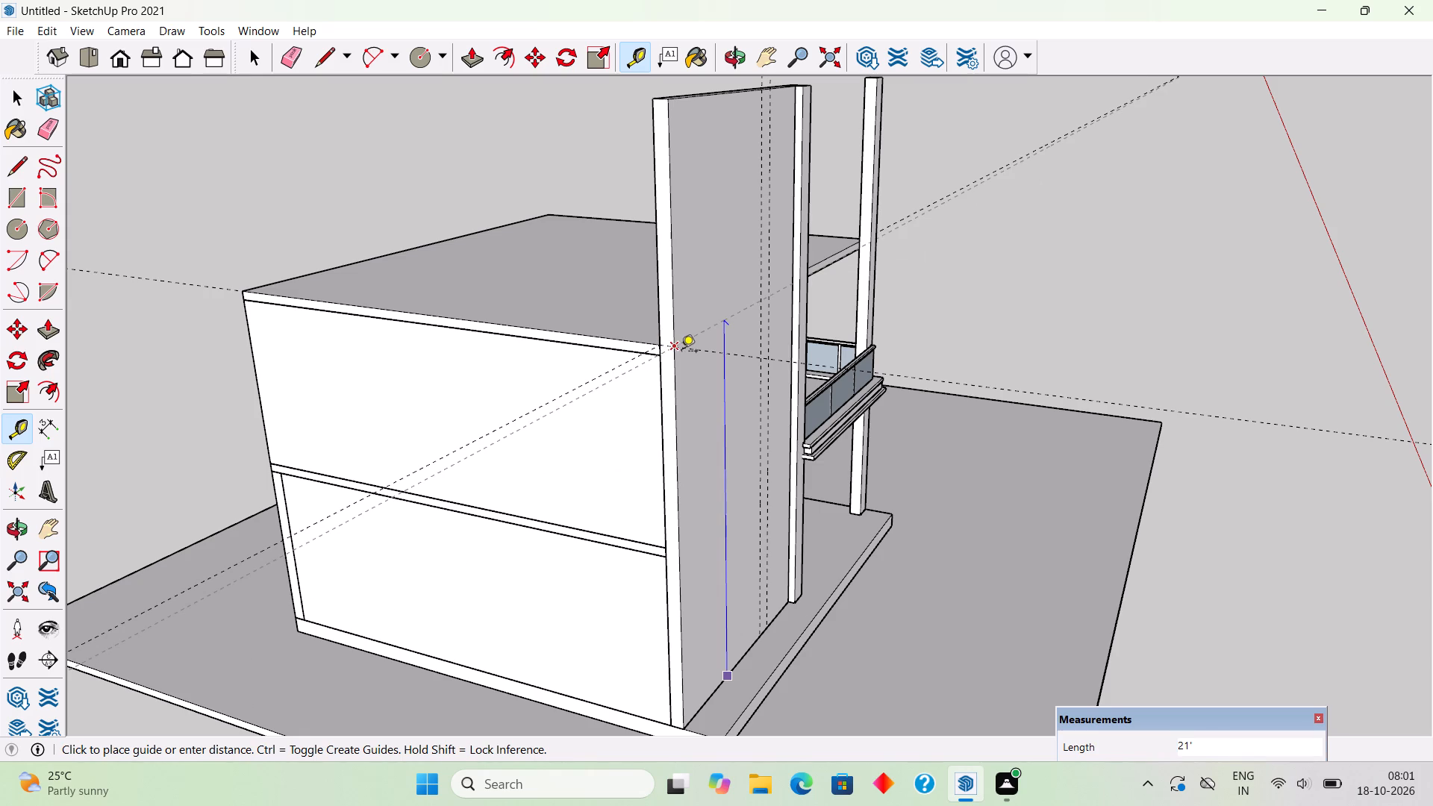
key("space")
Examine the guides and the junction of the front corner post with the roof slab from several sides.
middle_click_drag(878, 364, 693, 383)
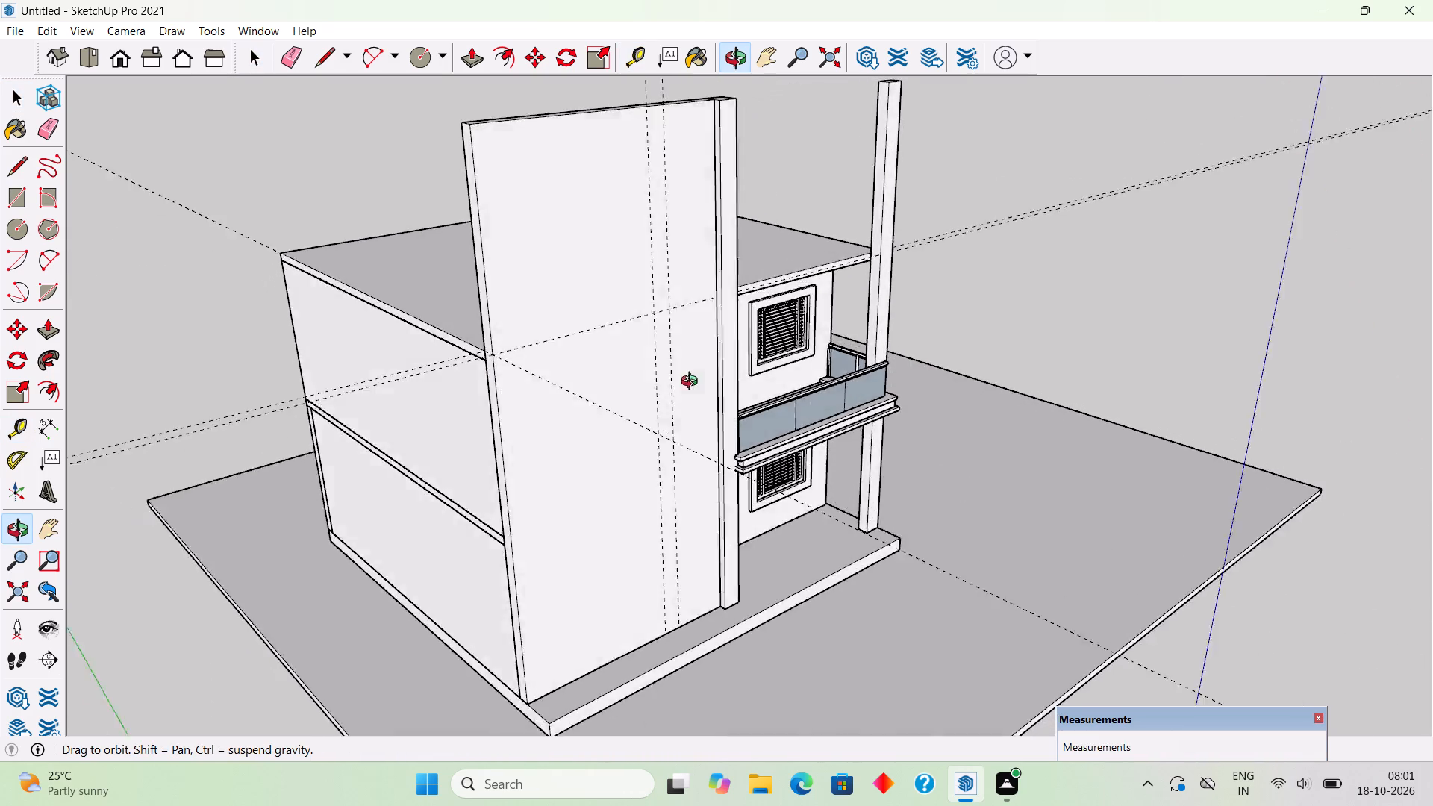
middle_click_drag(693, 383, 524, 275)
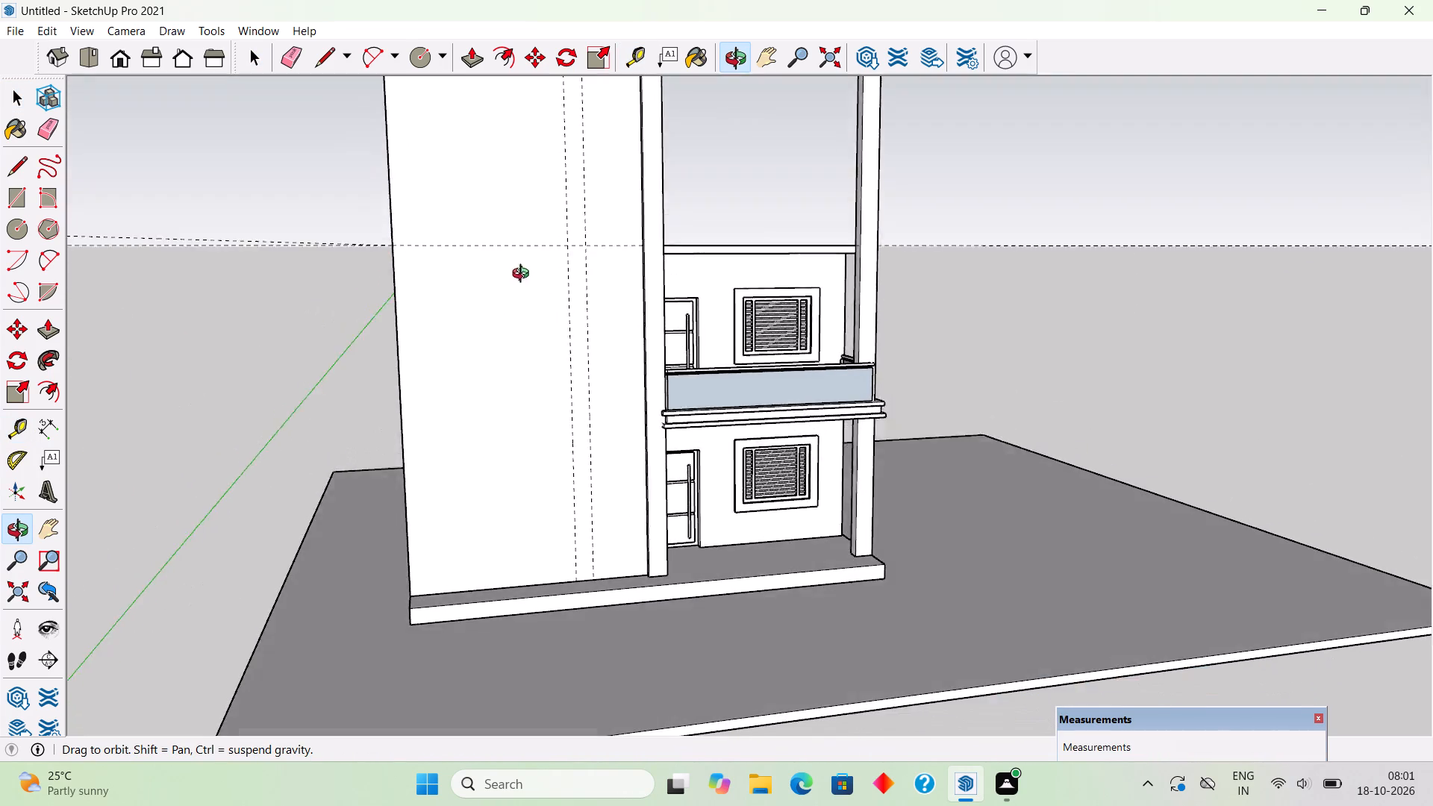
middle_click_drag(524, 275, 530, 266)
middle_click_drag(546, 266, 584, 314)
scroll(584, 314, "up", 5)
scroll(828, 223, "up", 5)
middle_click_drag(795, 257, 281, 416)
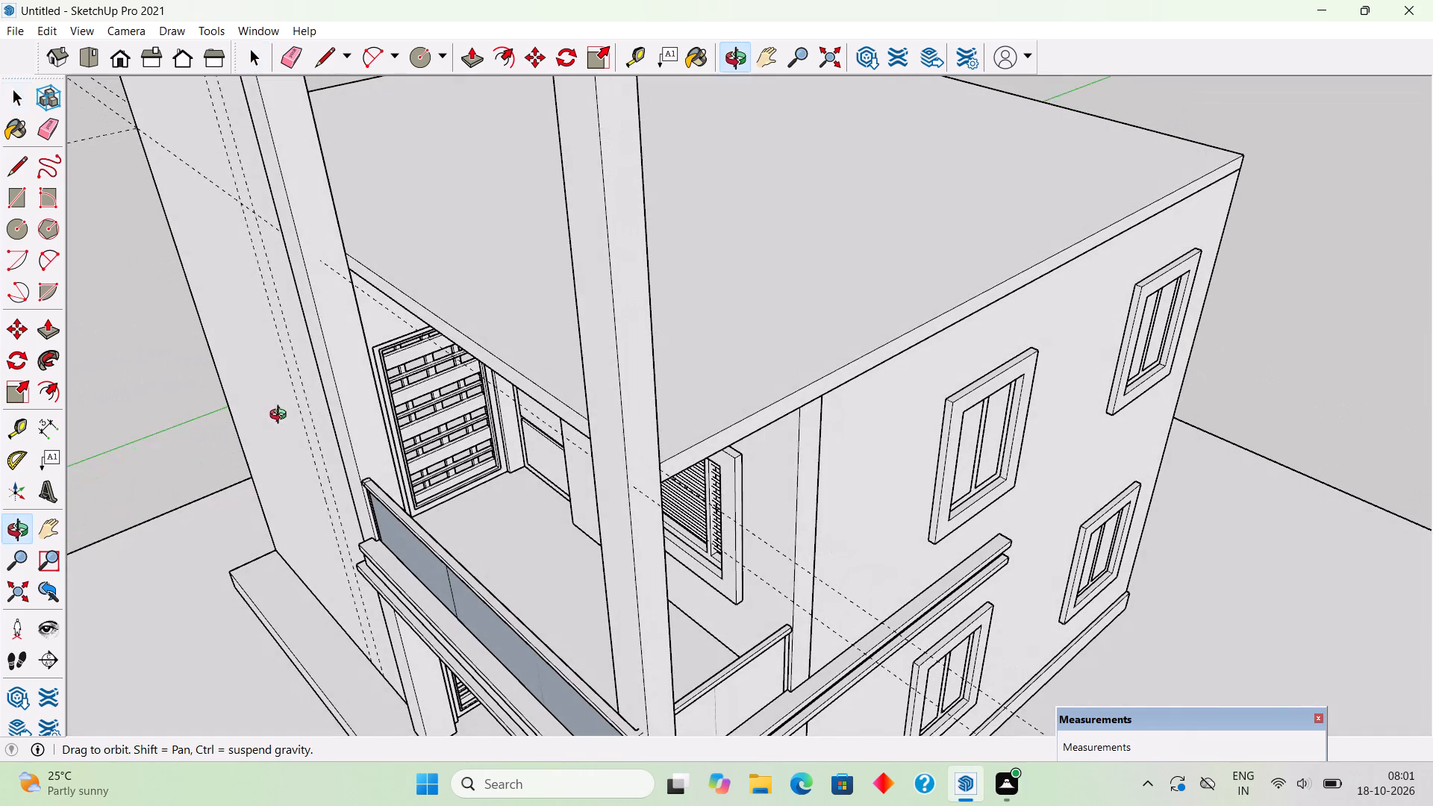
middle_click_drag(281, 416, 278, 385)
scroll(278, 385, "up", 3)
scroll(1178, 374, "up", 5)
scroll(634, 443, "up", 3)
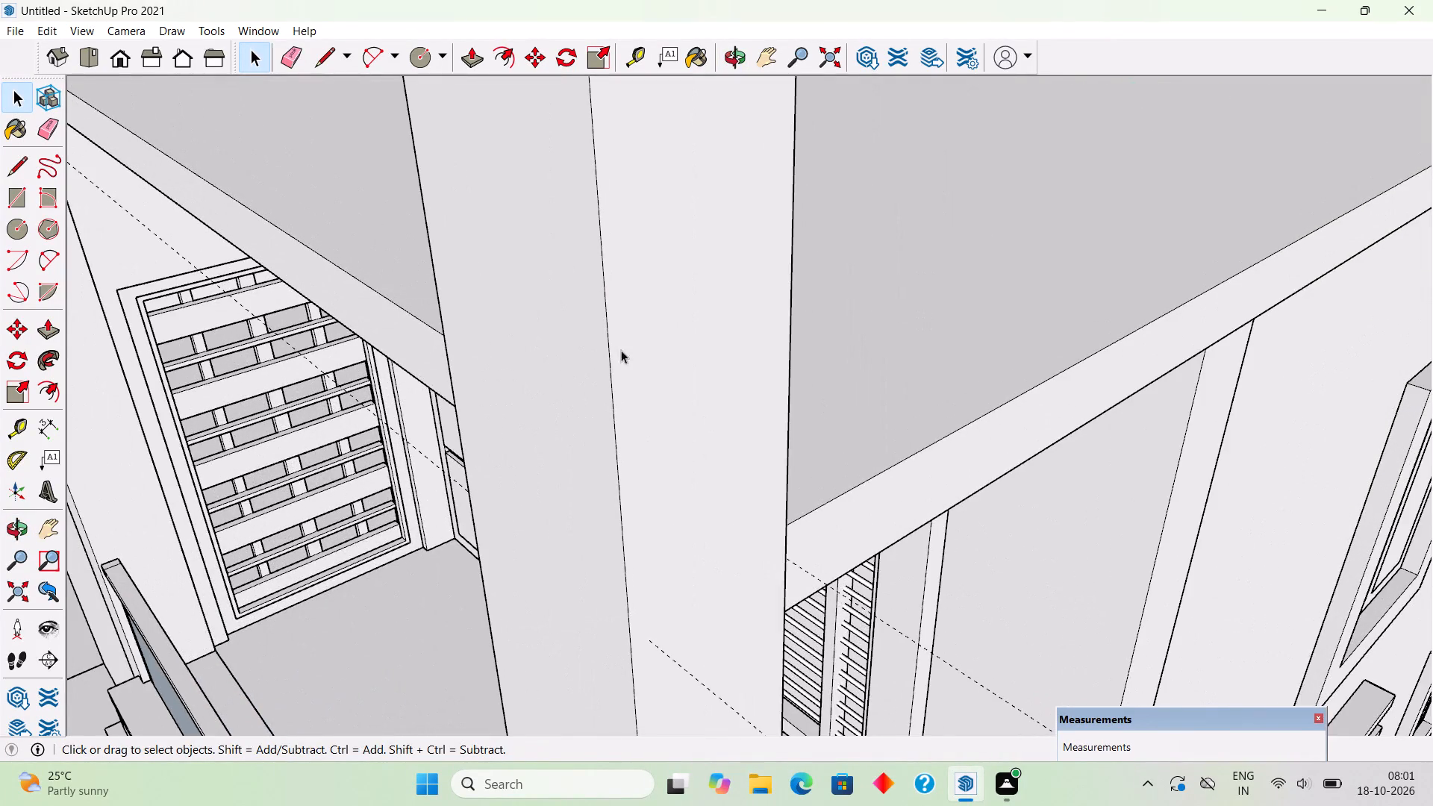
middle_click_drag(612, 333, 981, 231)
scroll(981, 231, "down", 3)
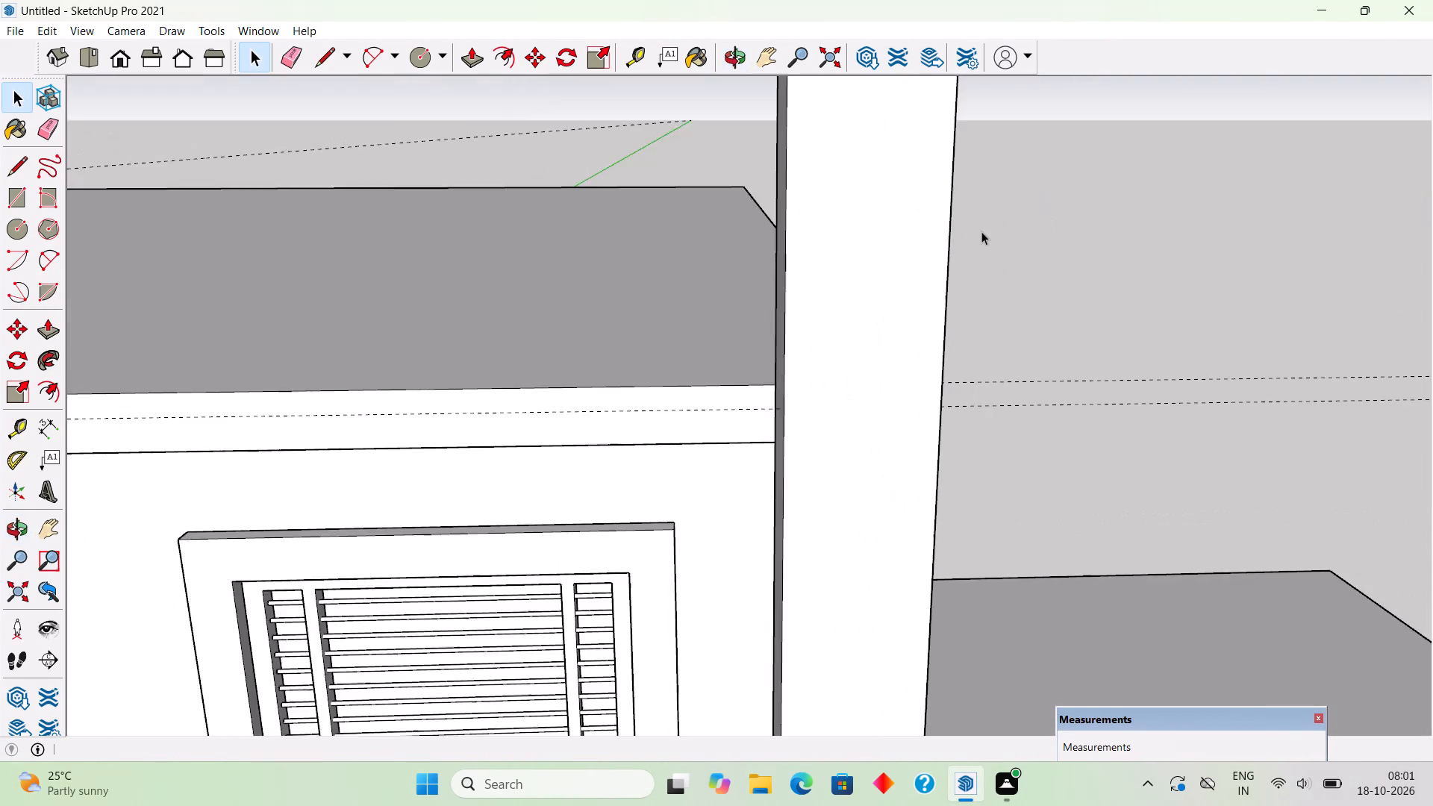
scroll(981, 231, "down", 6)
middle_click_drag(857, 349, 856, 274)
scroll(856, 274, "up", 3)
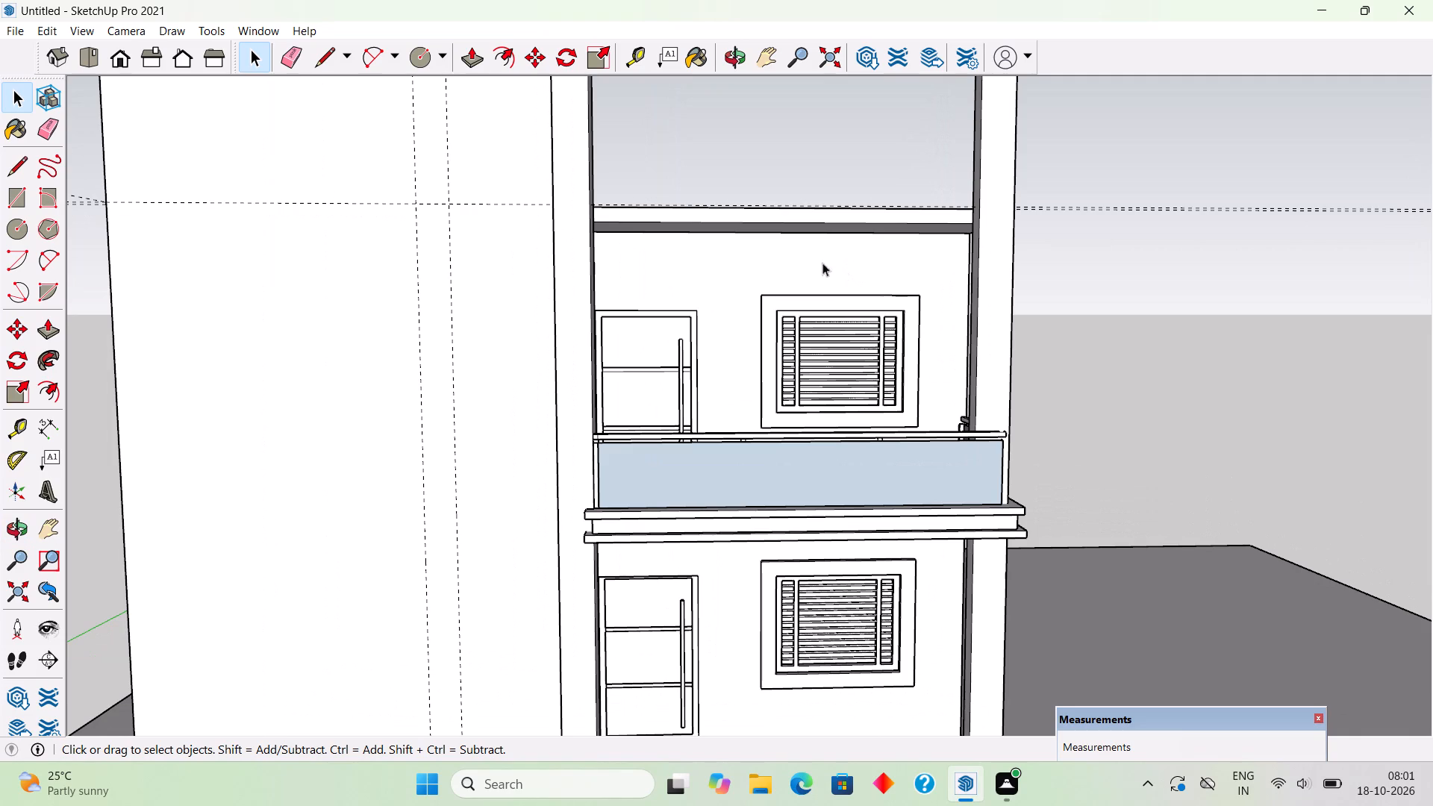
Add a horizontal guide on the tall front wall, 1'1" below the existing horizontal guide.
key("t")
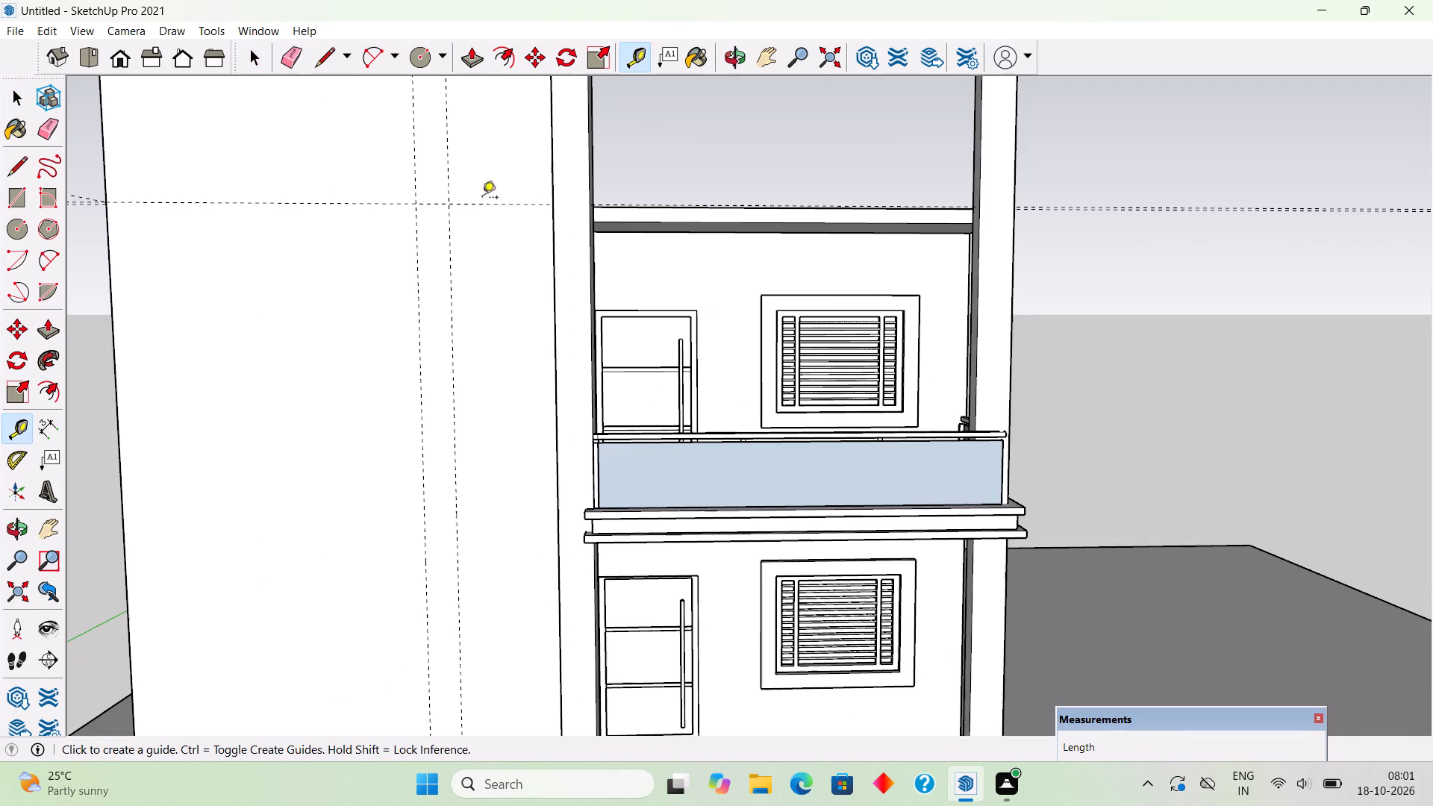
left_click(485, 209)
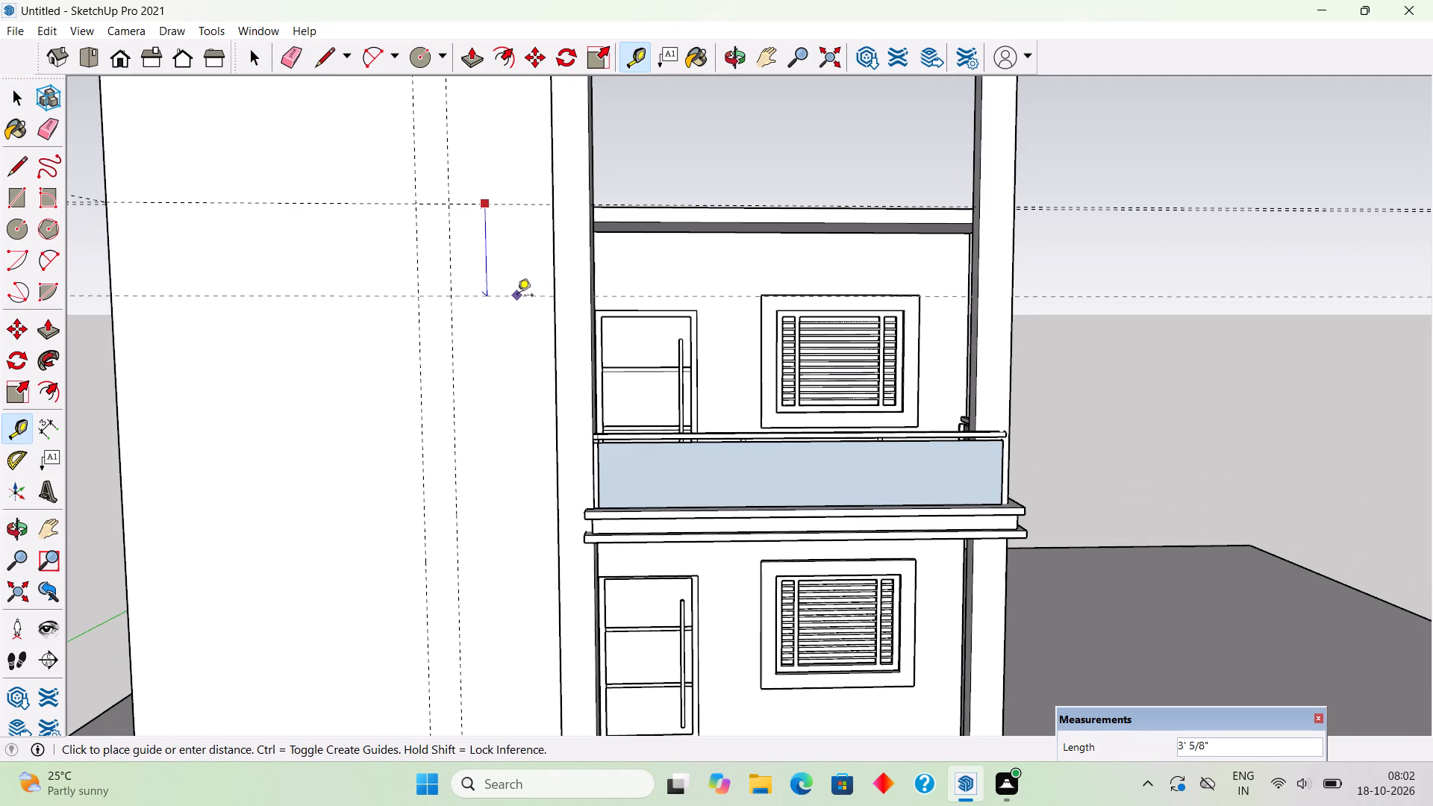
type("1'")
type("1\"")
key("Return")
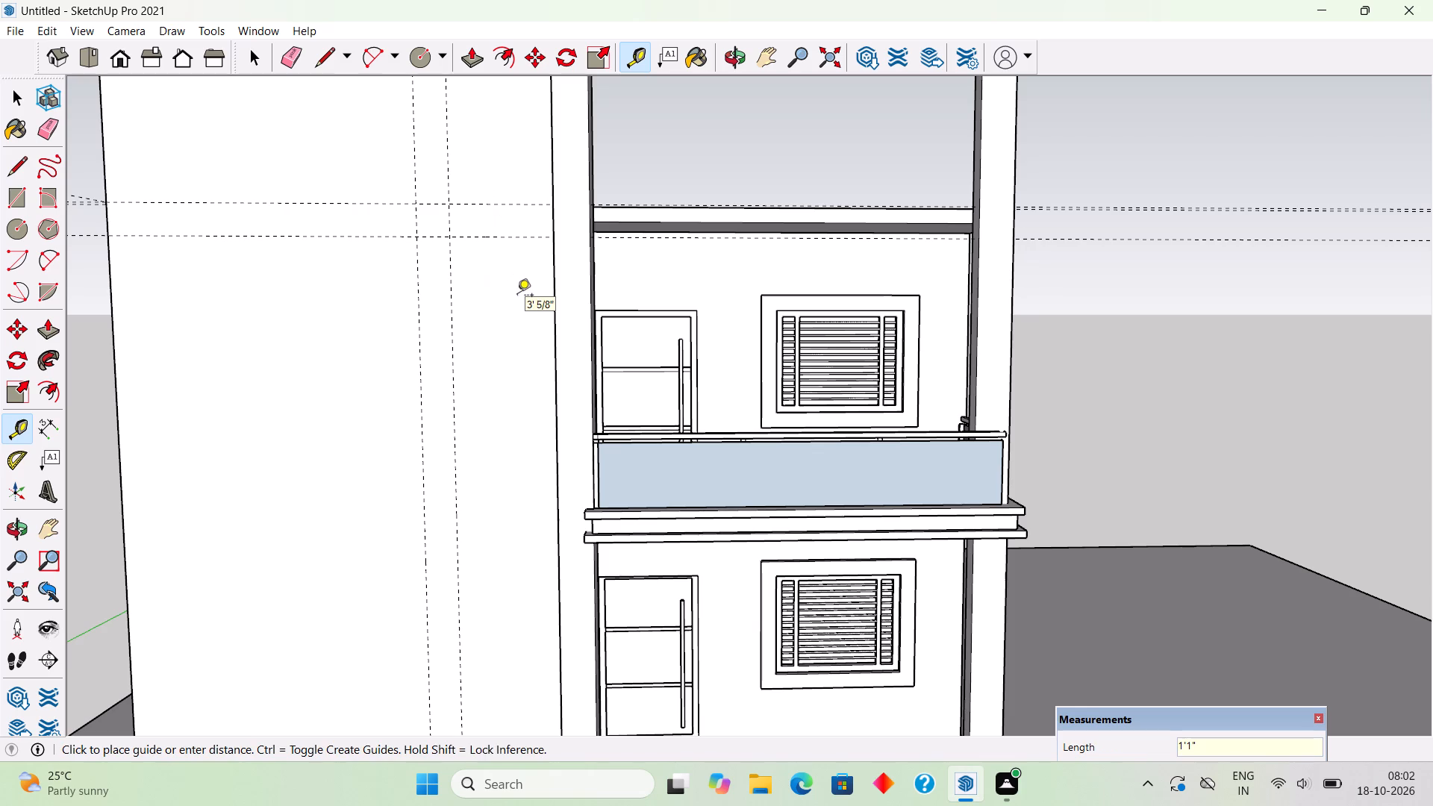
Draw a vertical 1'1" by 21' rectangle between the guides on the tall front wall, down to its base.
key("space")
type("r")
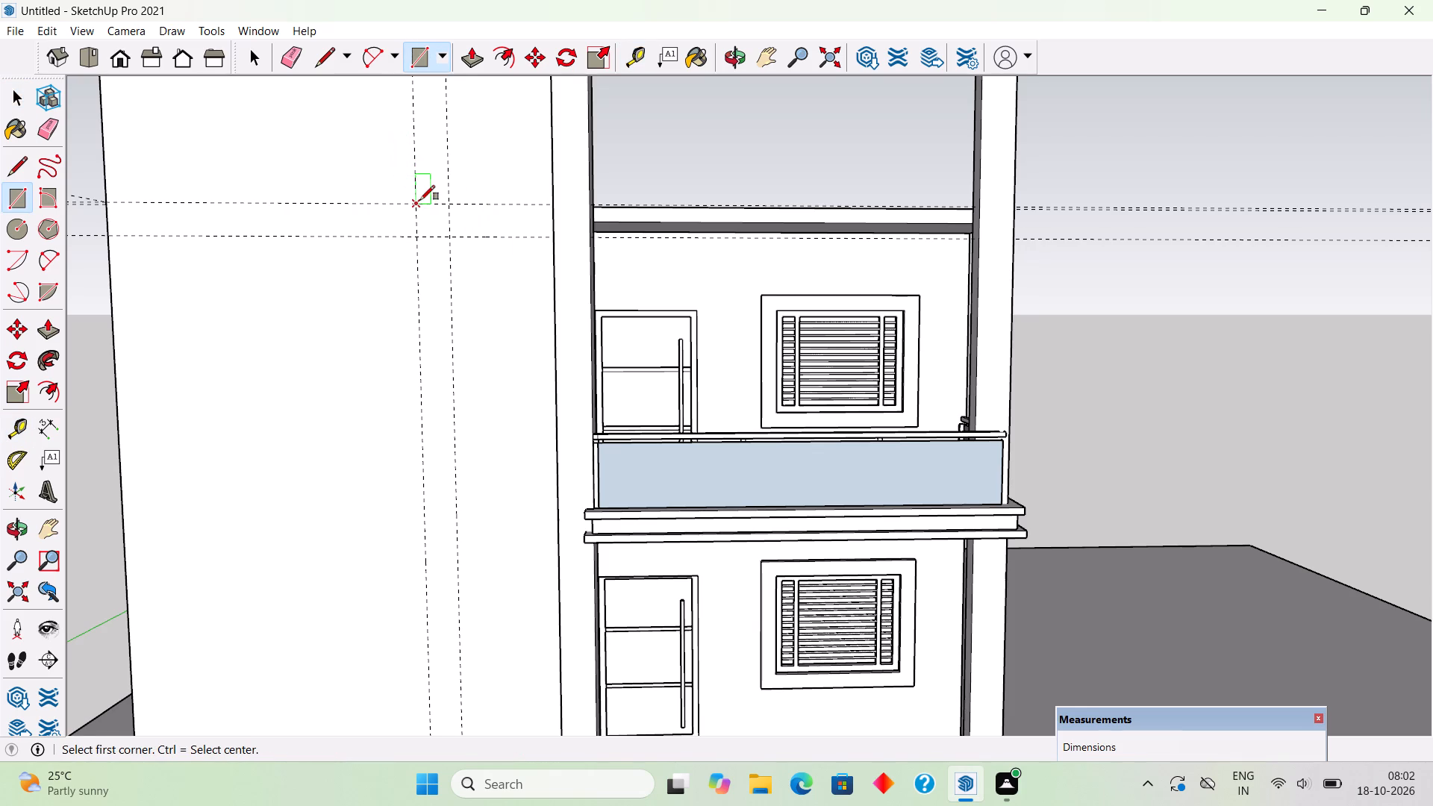
left_click(420, 200)
scroll(451, 375, "down", 5)
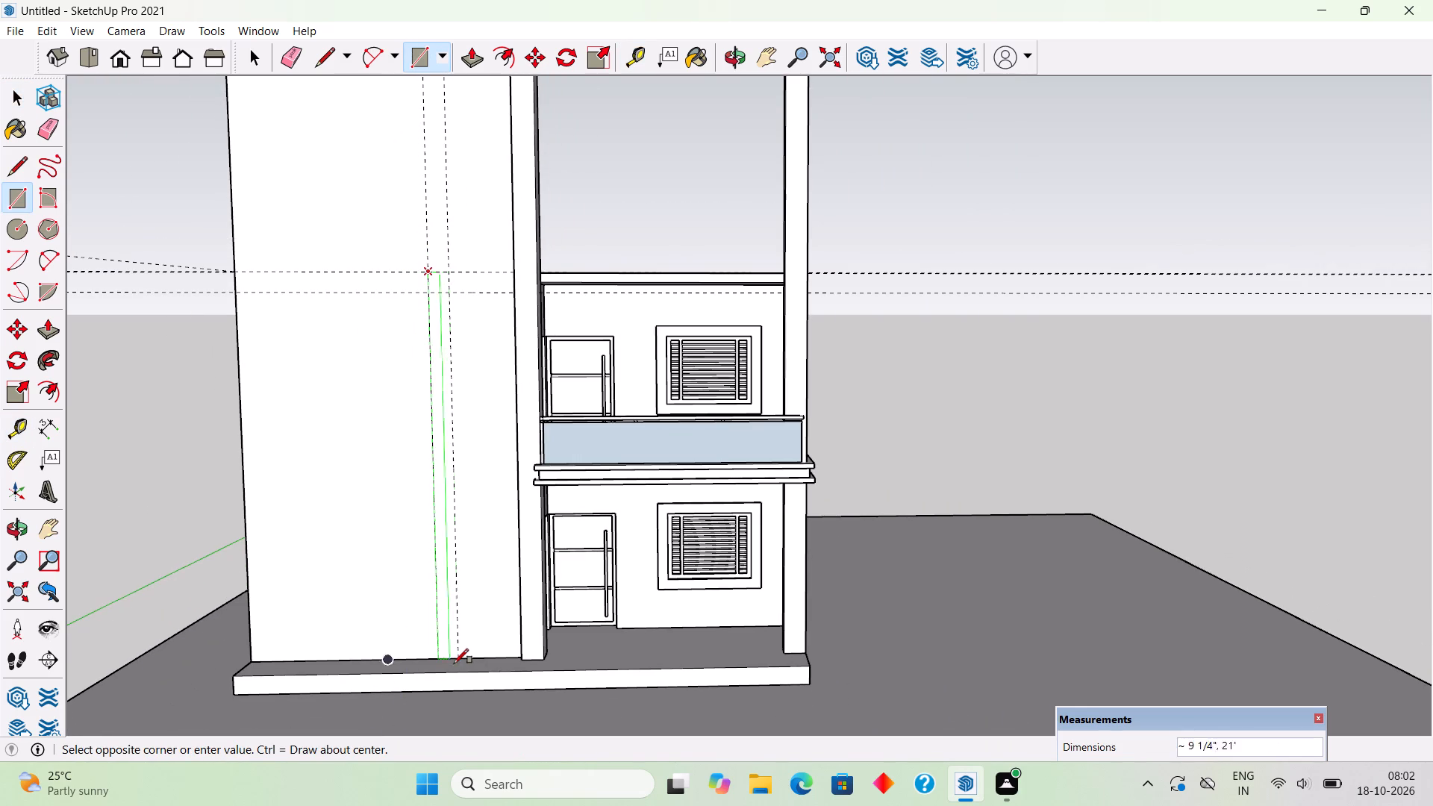
left_click(460, 660)
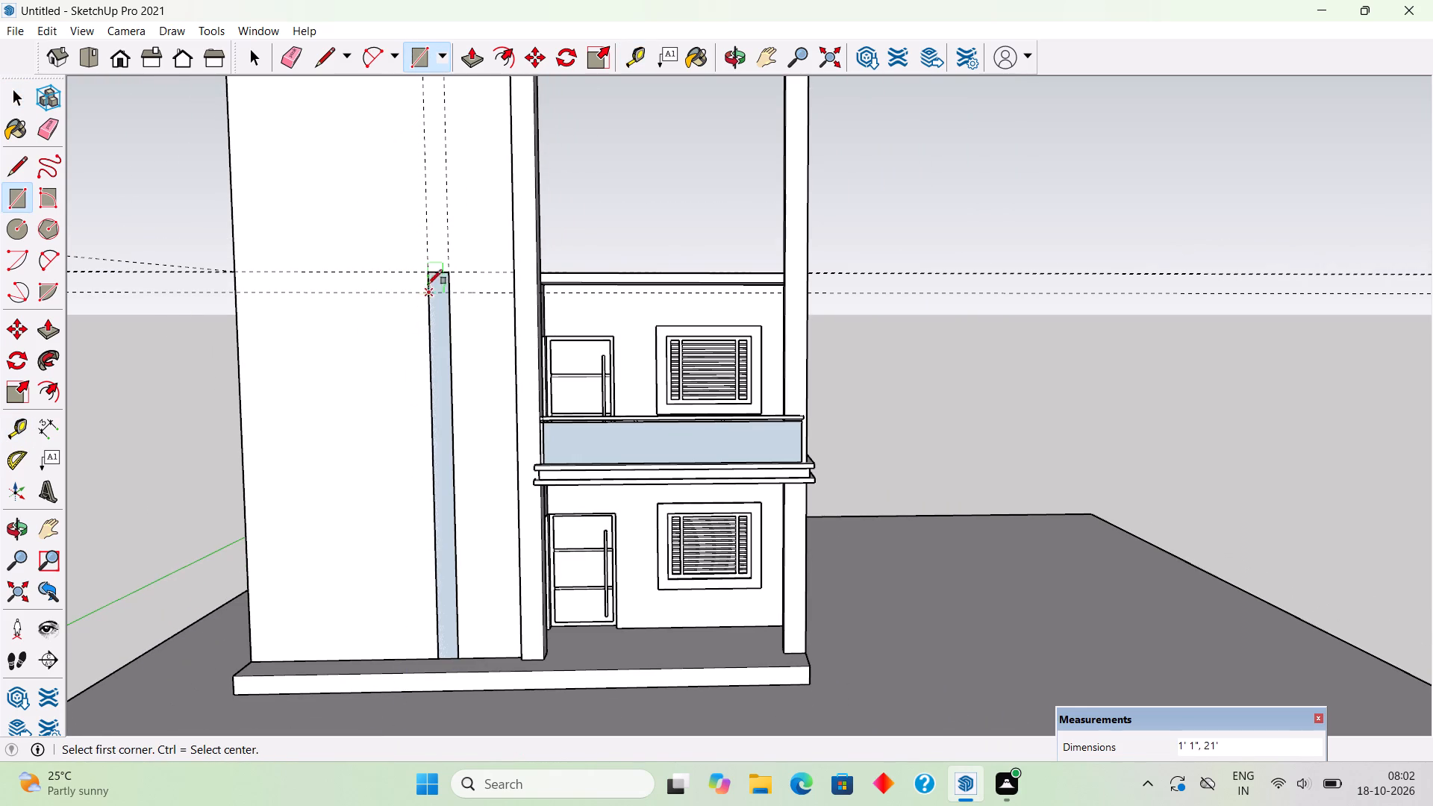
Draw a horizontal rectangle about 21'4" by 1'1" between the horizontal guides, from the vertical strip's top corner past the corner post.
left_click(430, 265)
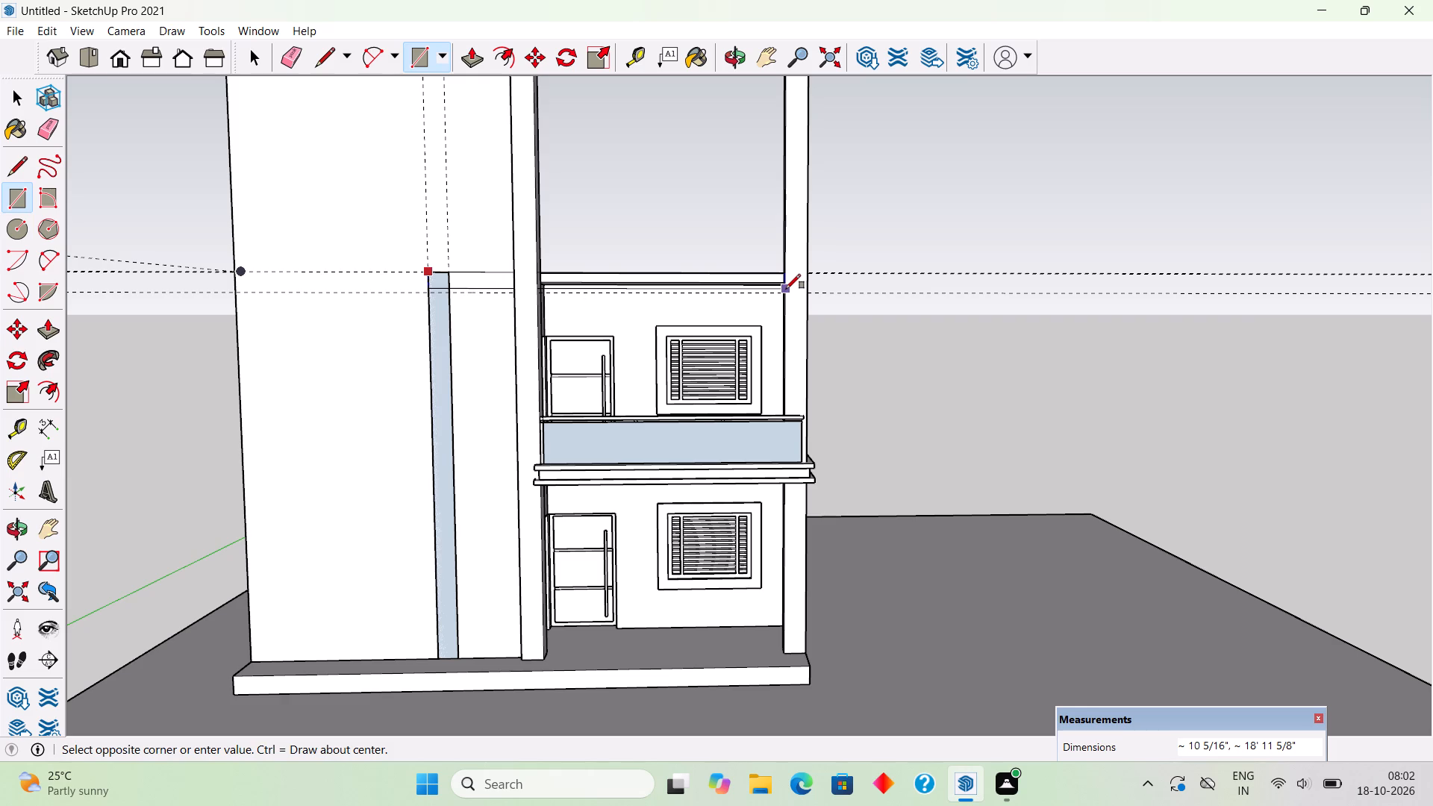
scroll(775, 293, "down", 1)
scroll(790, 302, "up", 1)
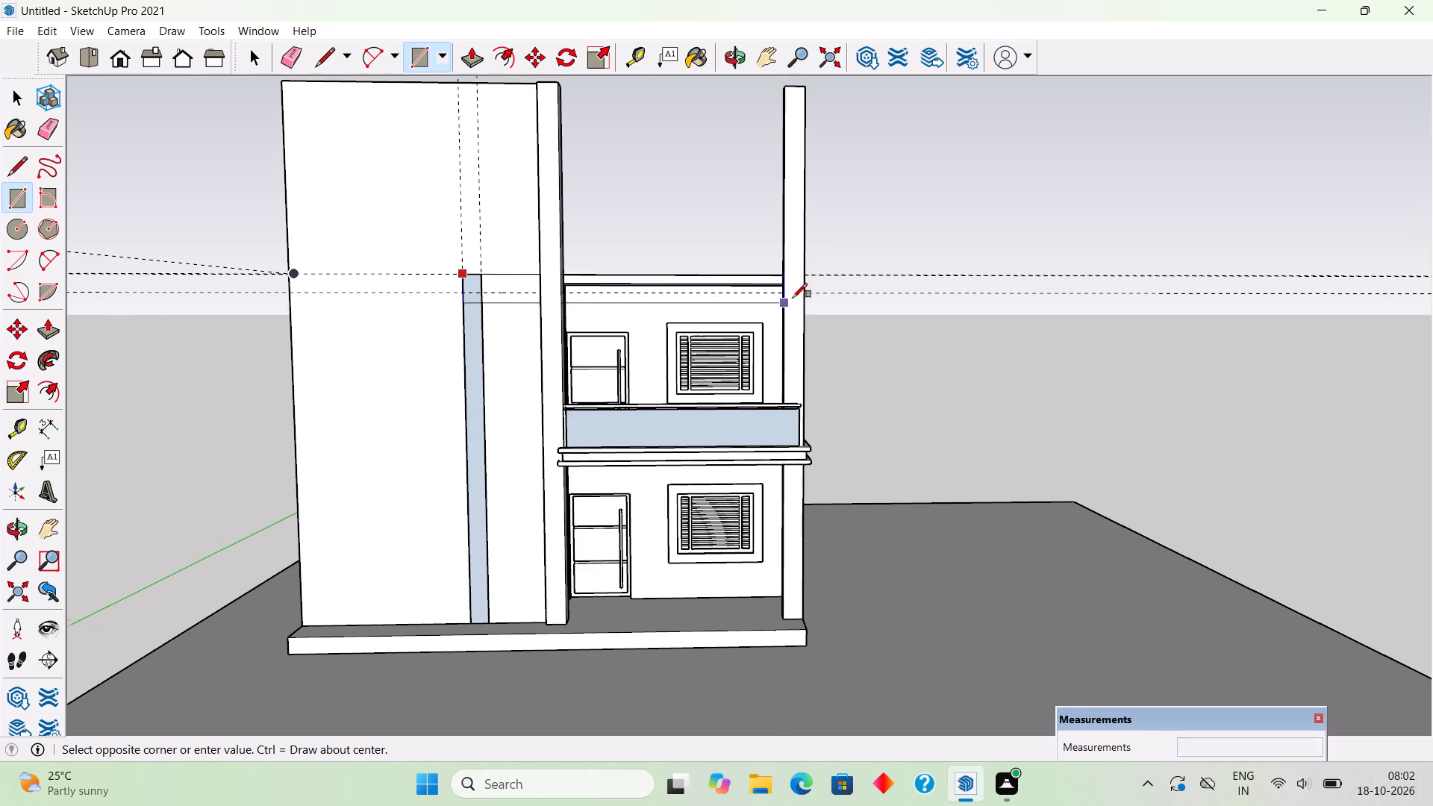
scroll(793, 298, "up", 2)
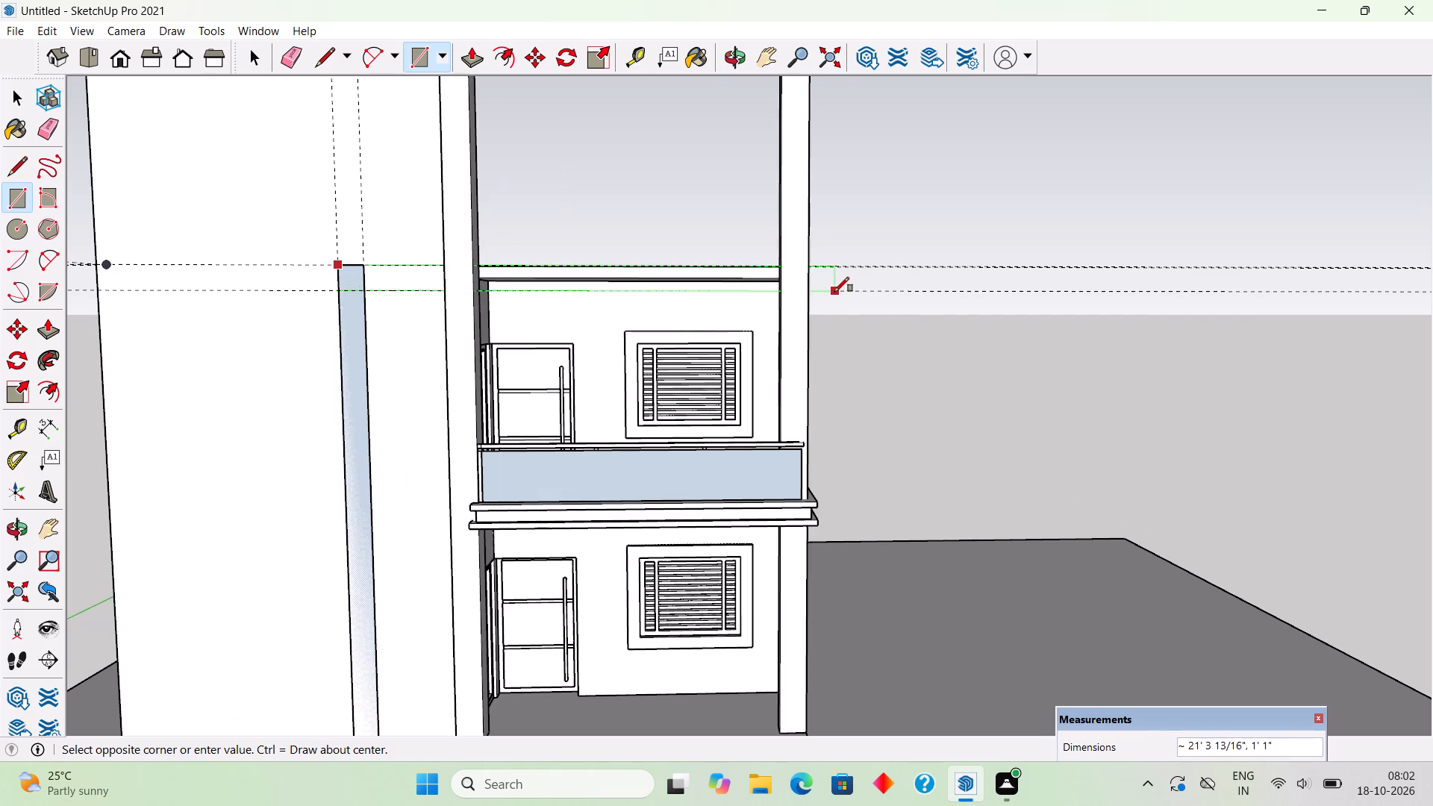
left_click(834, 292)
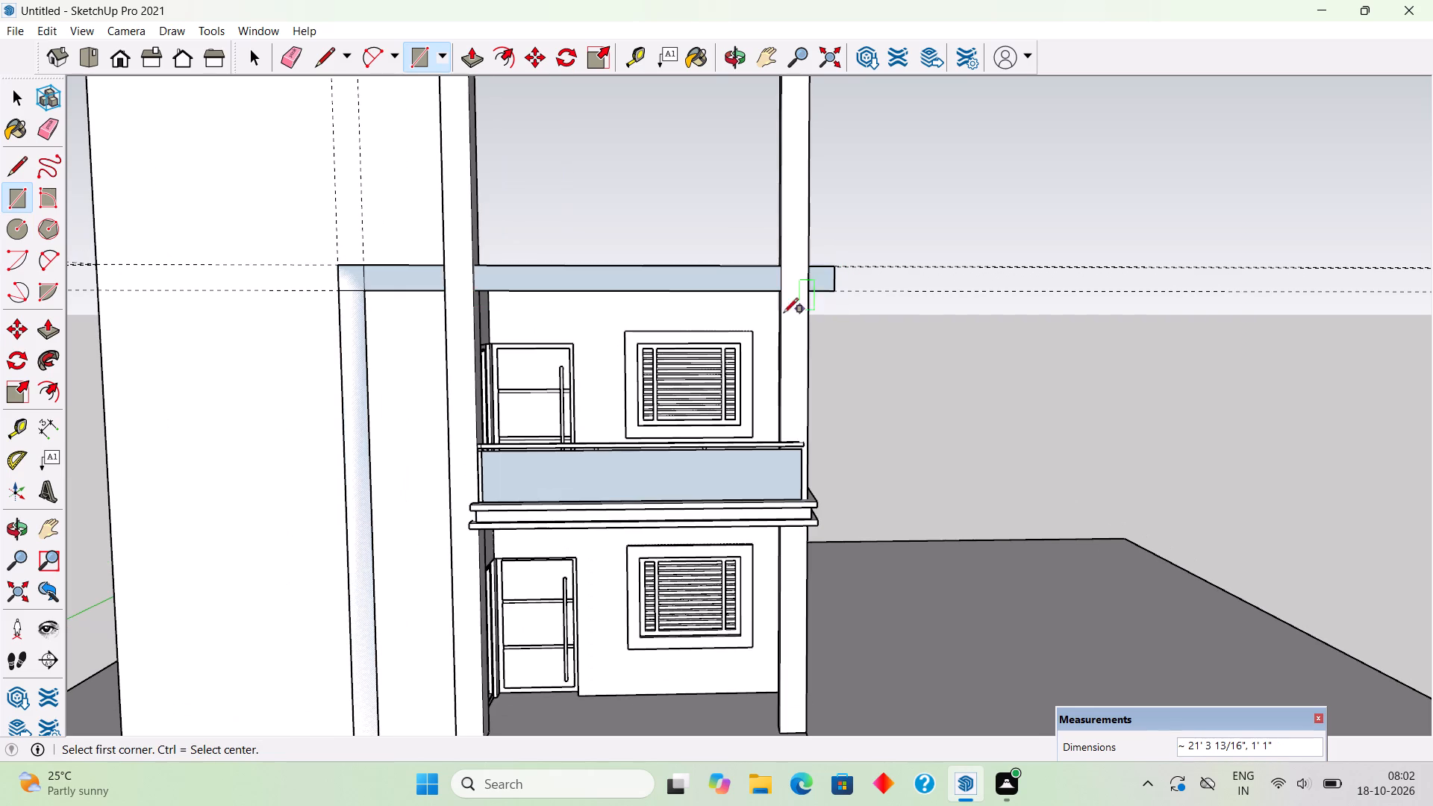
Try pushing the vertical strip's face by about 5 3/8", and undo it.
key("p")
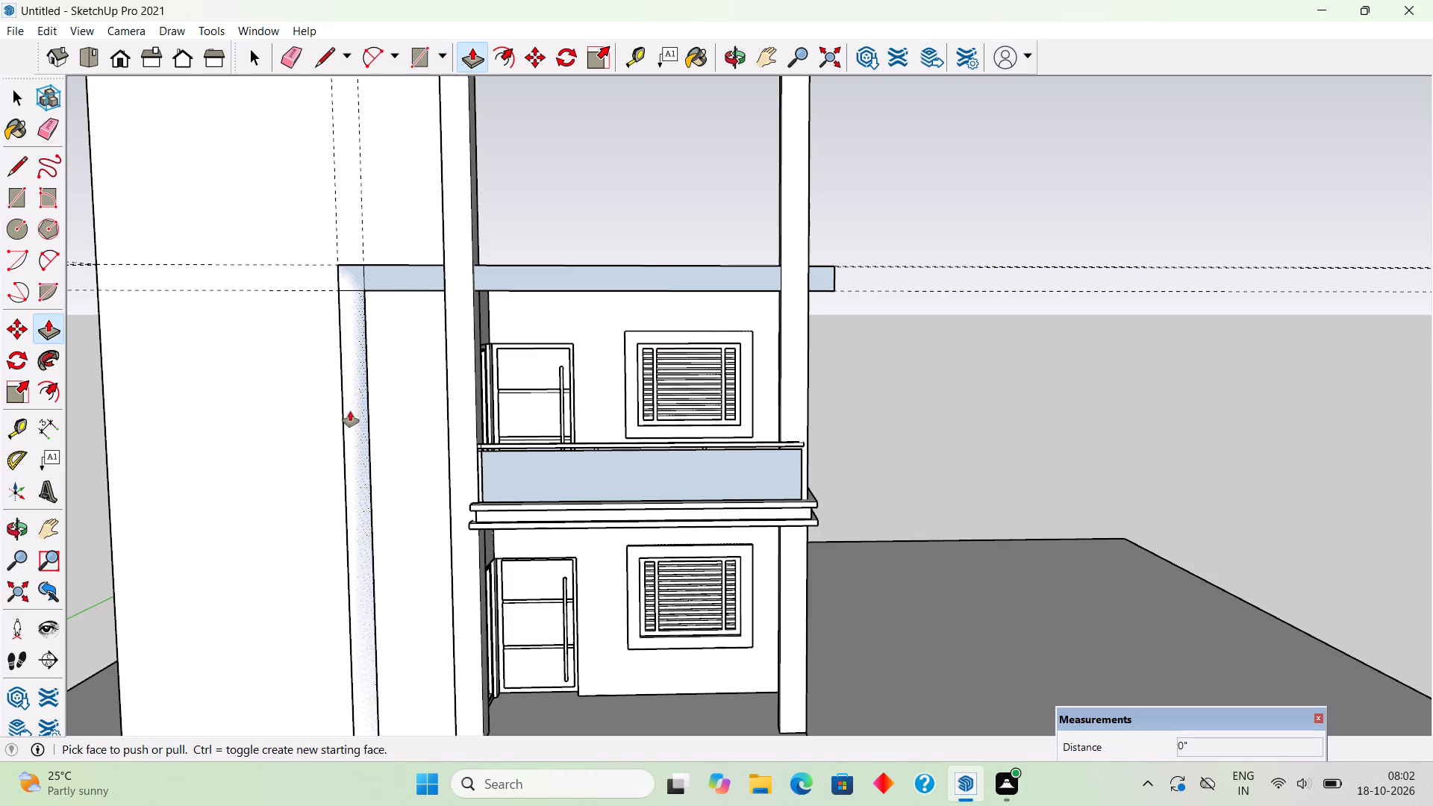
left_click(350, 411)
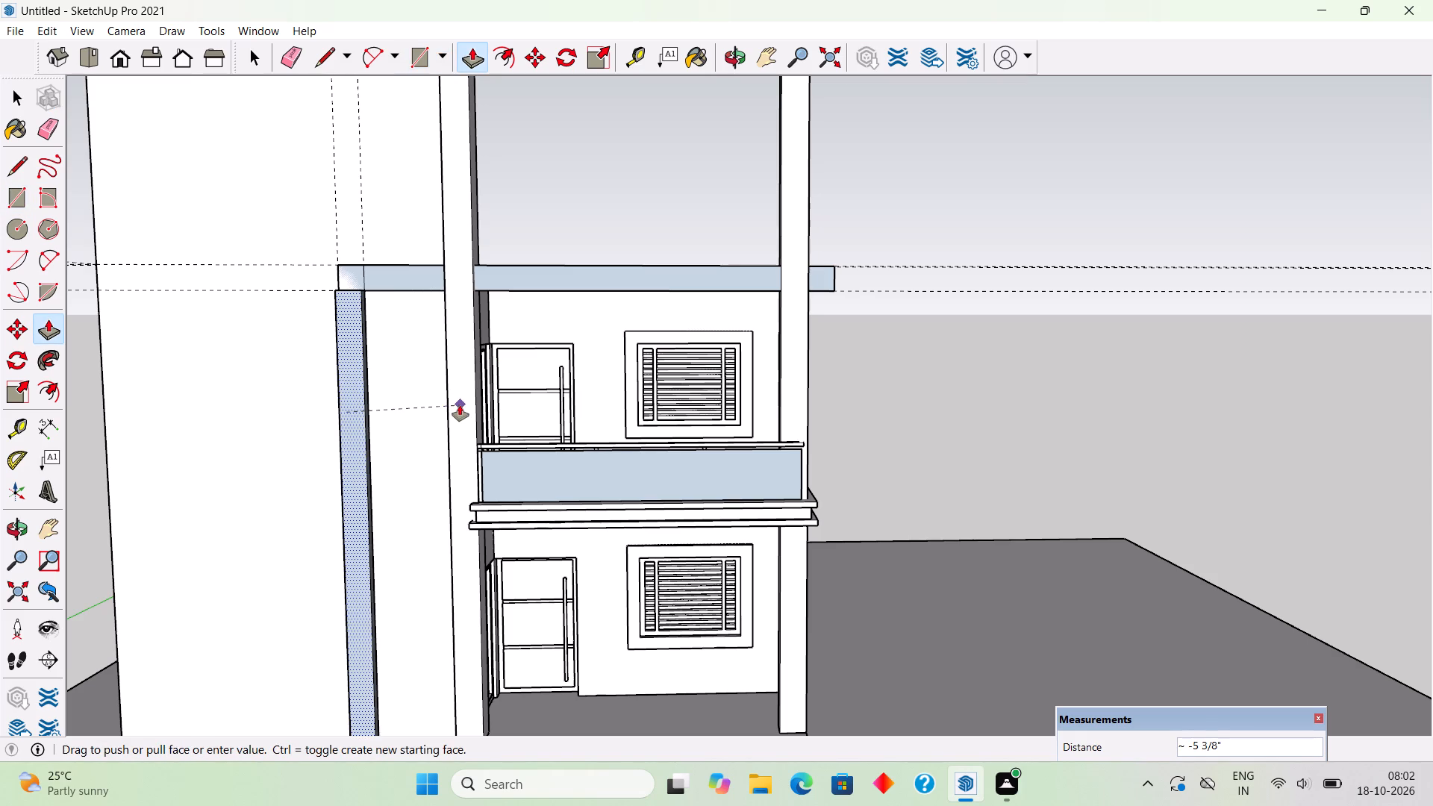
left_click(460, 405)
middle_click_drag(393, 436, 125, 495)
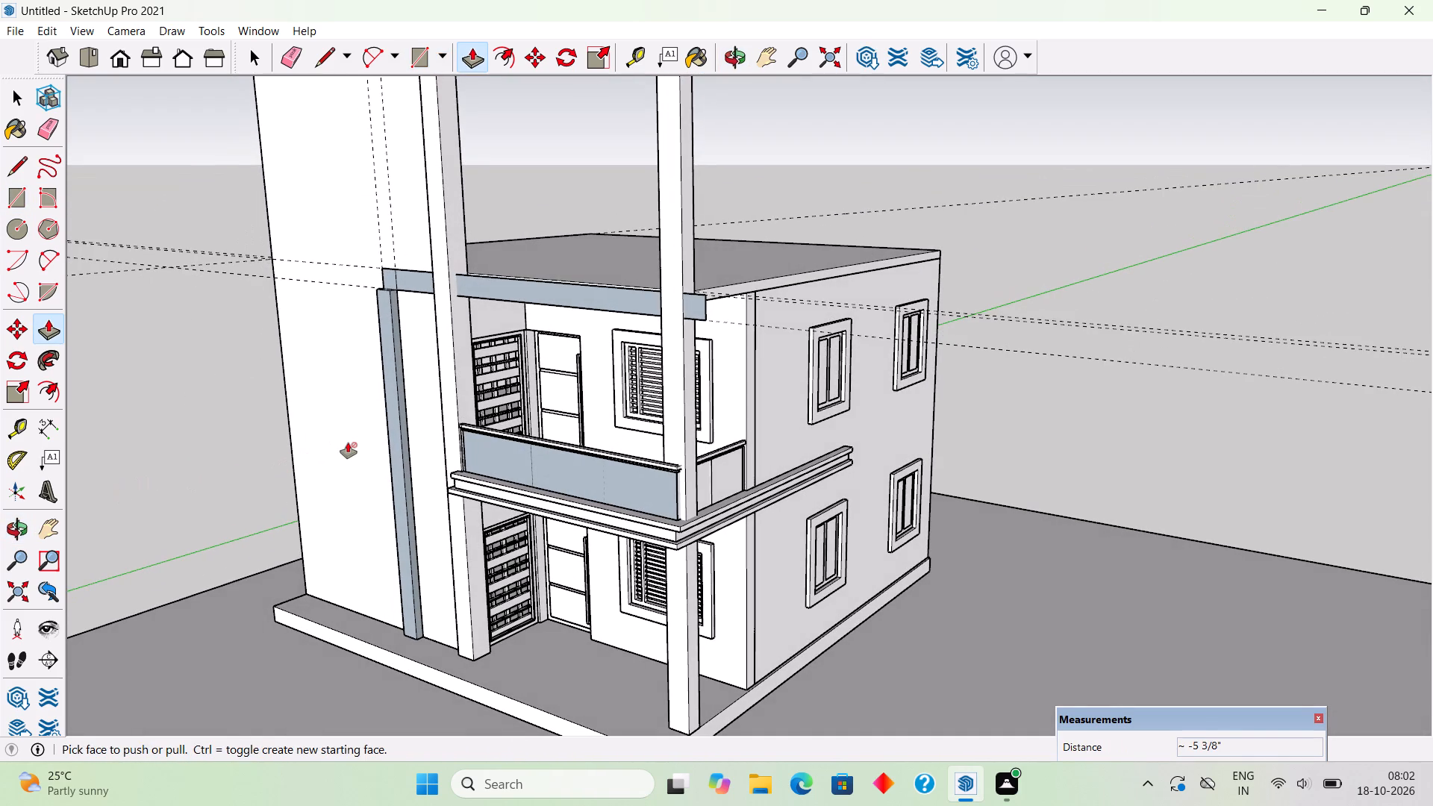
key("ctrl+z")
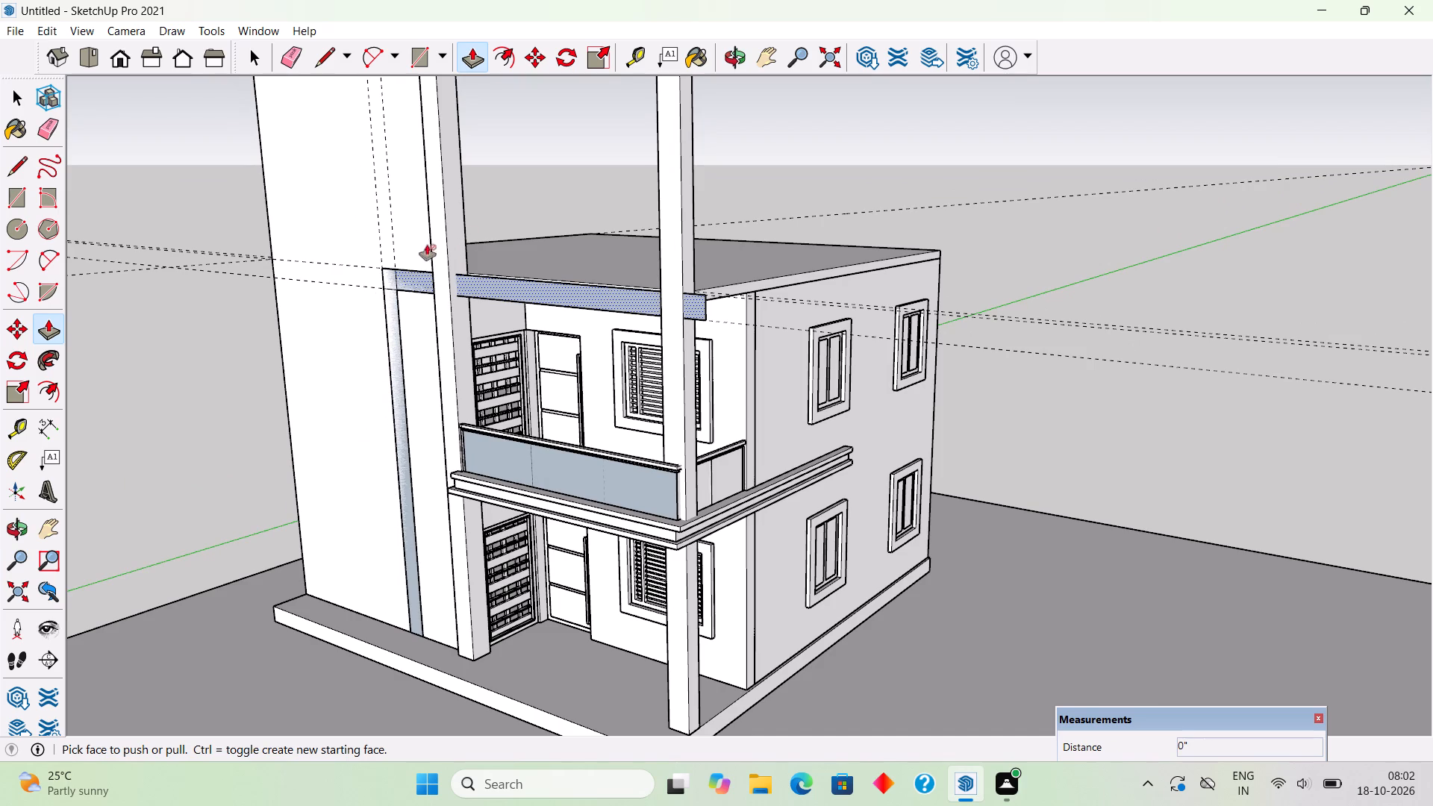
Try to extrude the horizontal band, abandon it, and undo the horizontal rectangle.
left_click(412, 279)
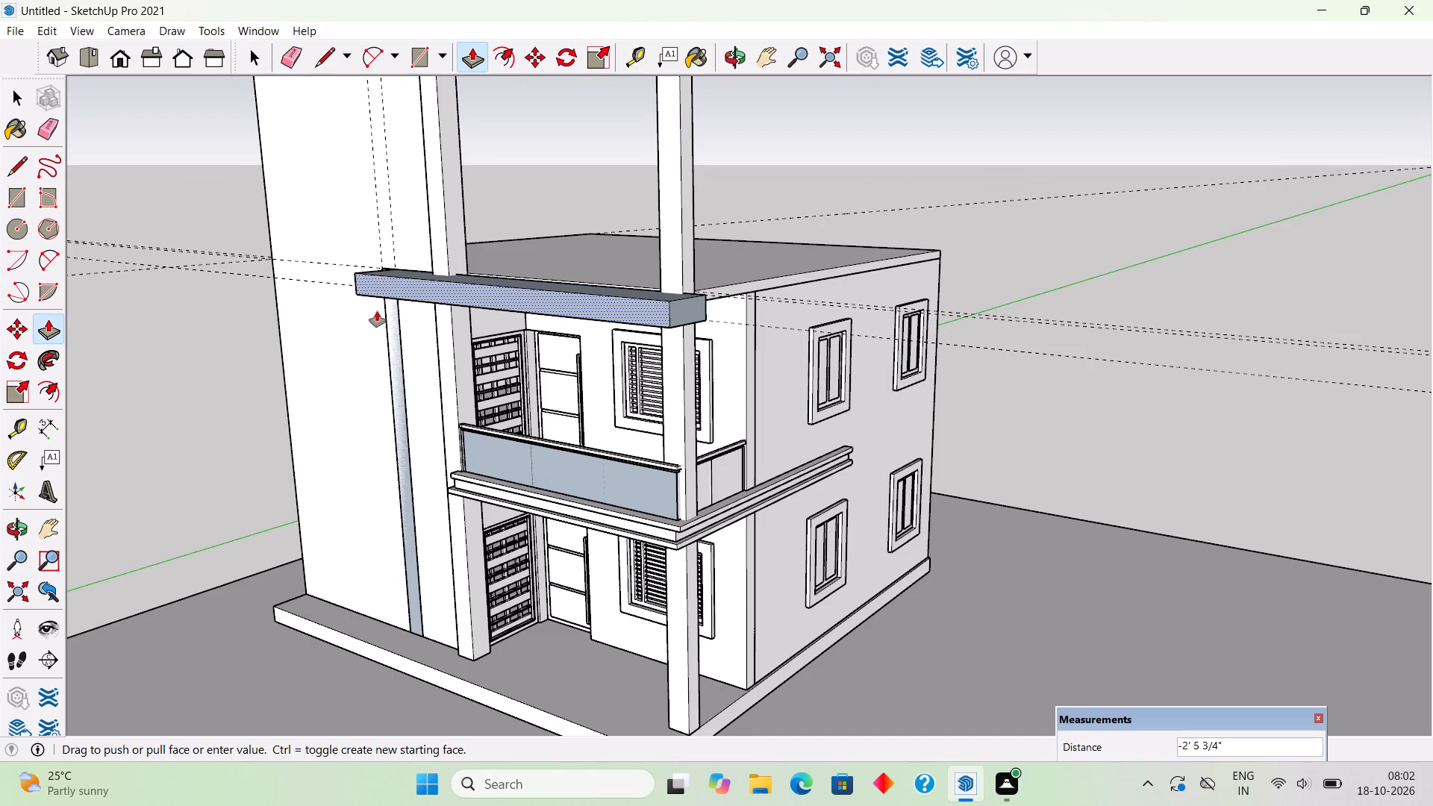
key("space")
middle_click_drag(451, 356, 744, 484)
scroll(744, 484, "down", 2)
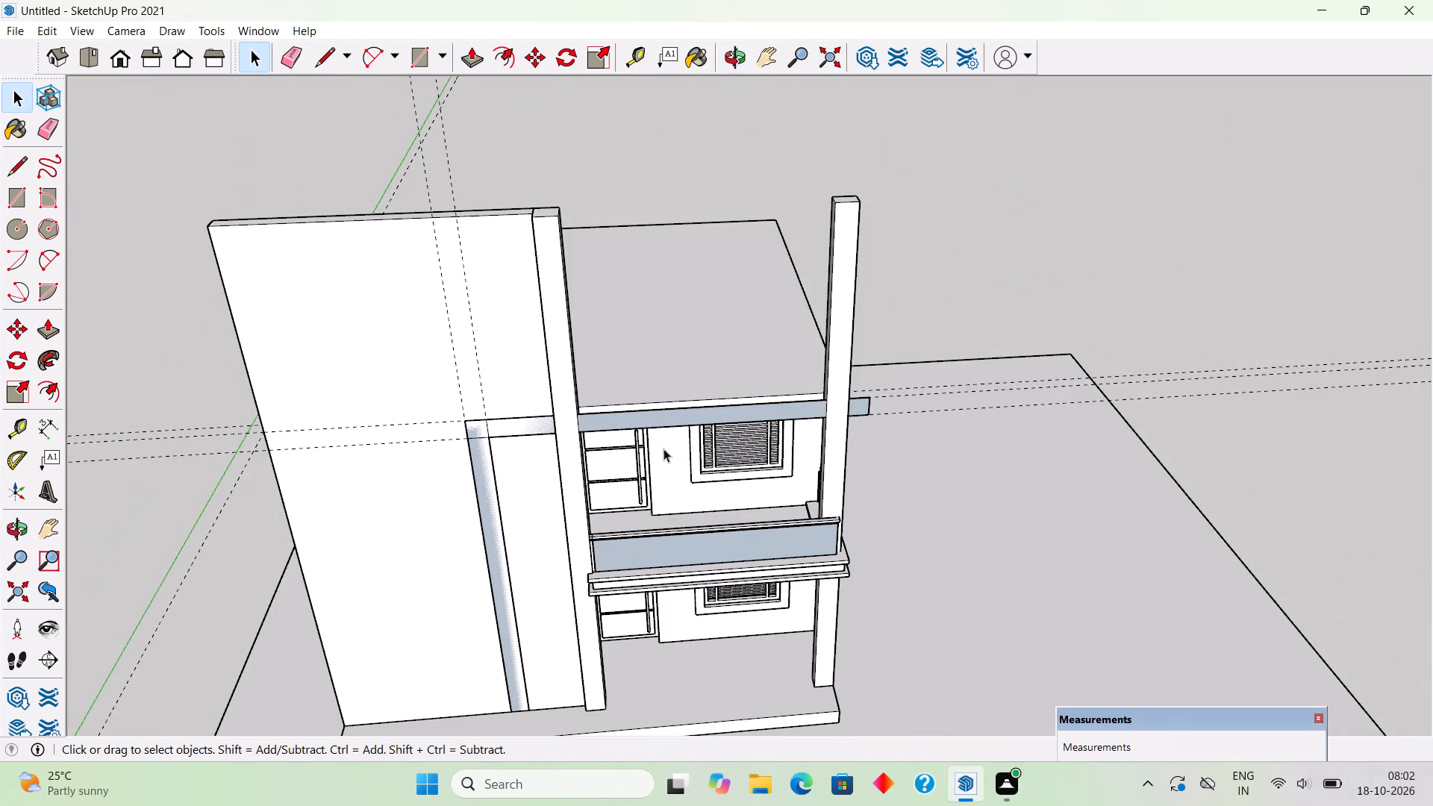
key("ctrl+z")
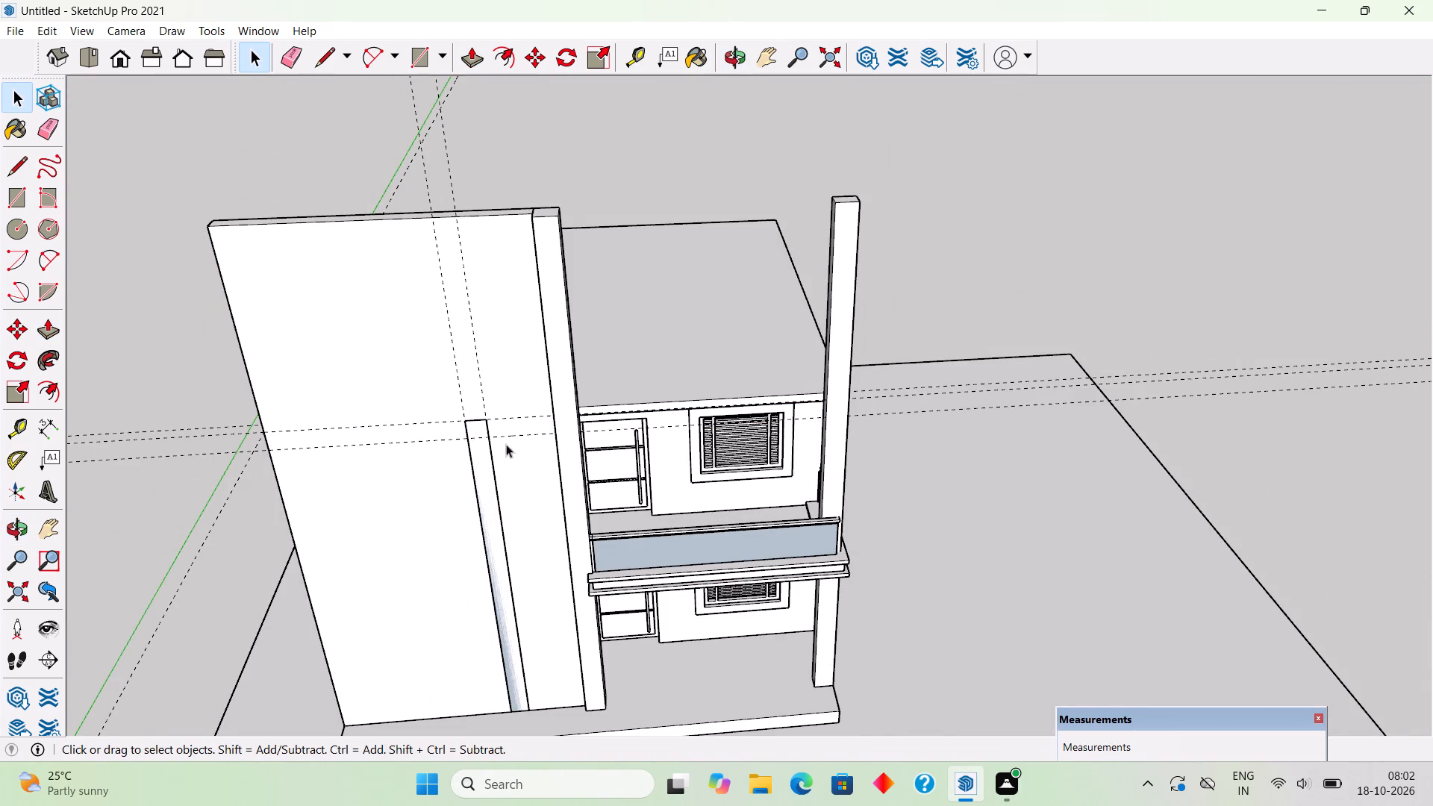
Extrude the vertical strip on the tall front wall outward by 1'.
key("p")
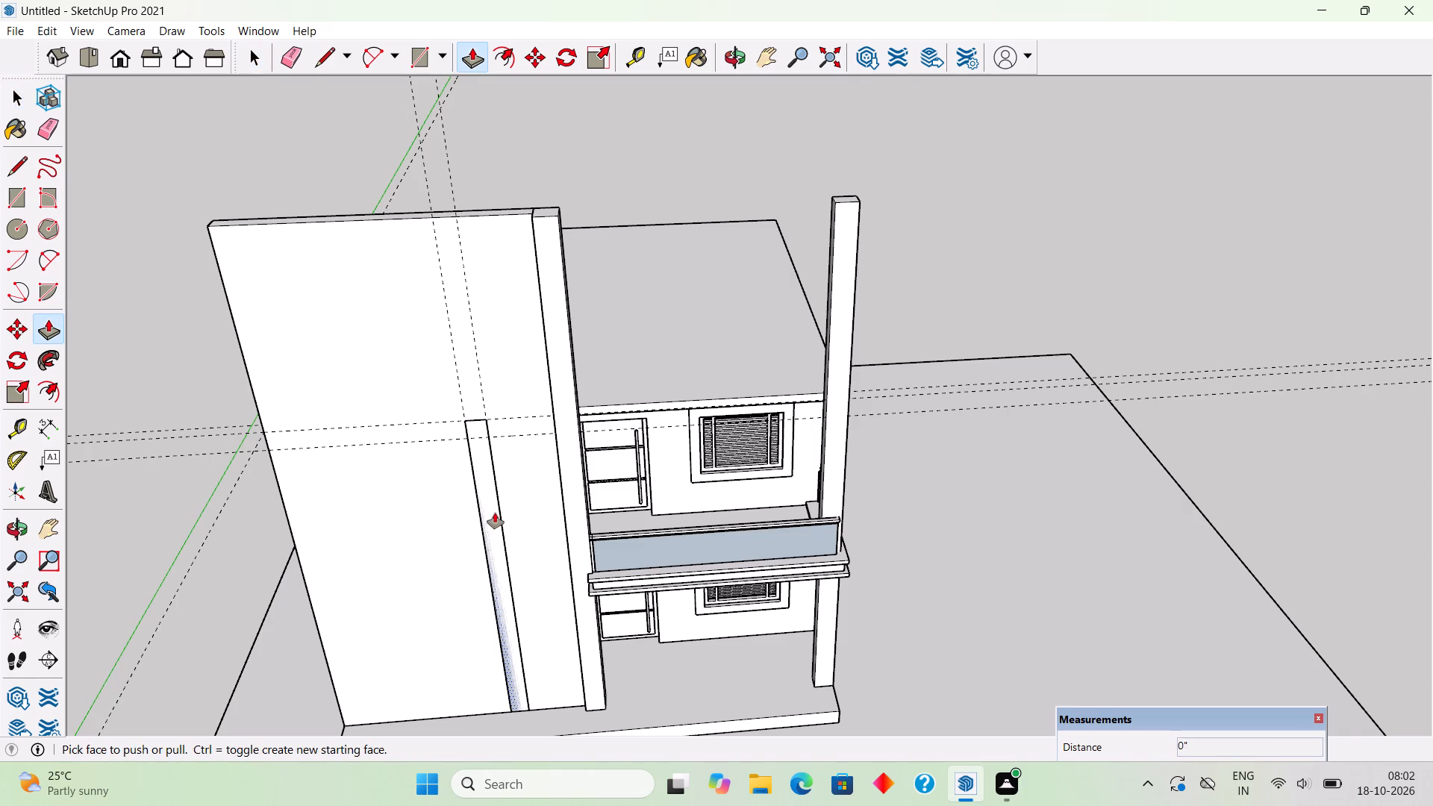
left_click(495, 513)
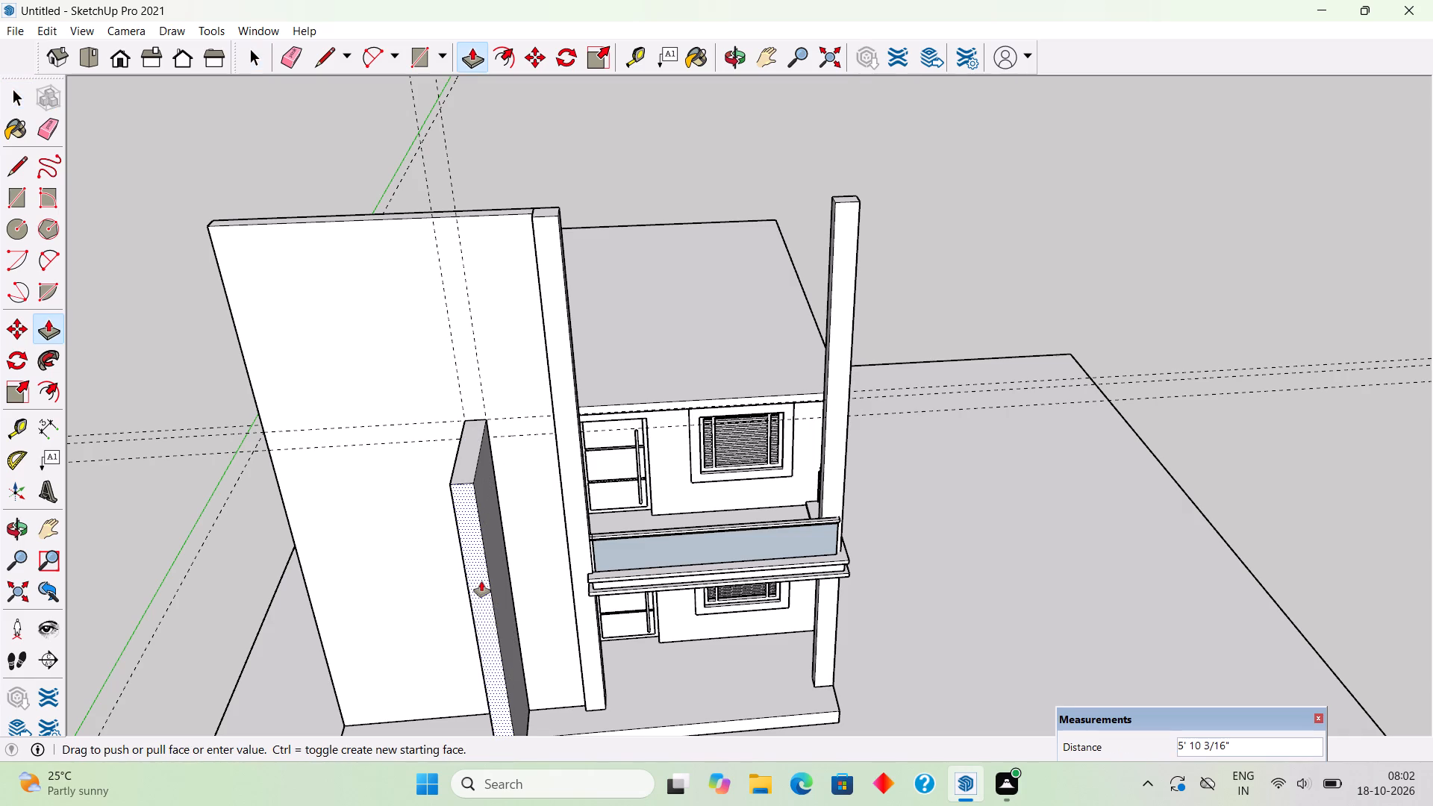
type("1'")
key("Return")
scroll(481, 581, "up", 7)
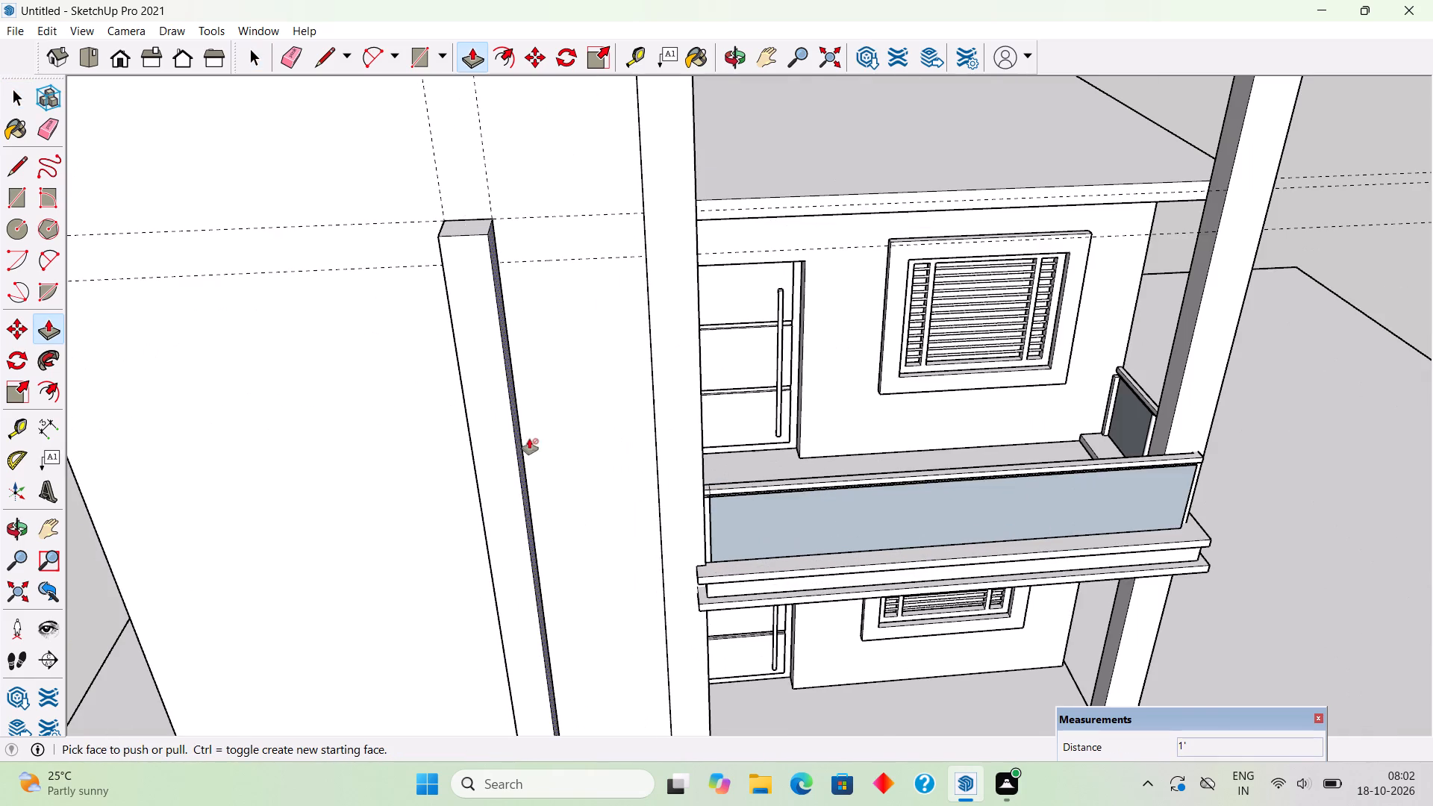
scroll(522, 285, "up", 5)
key("space")
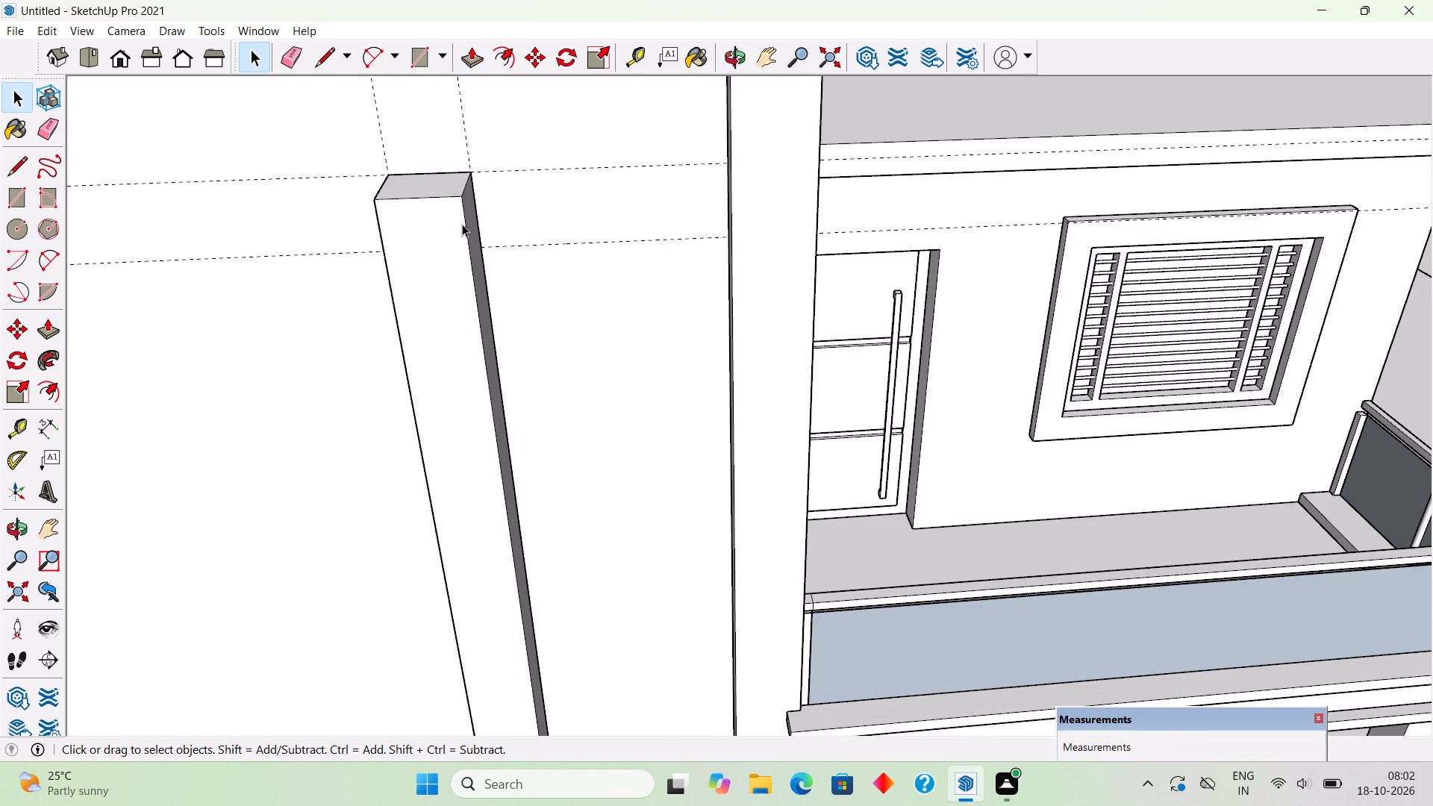
Draw a 1' line across the vertical band's inner side face at the lower horizontal guide.
middle_click_drag(413, 246, 307, 221)
key("l")
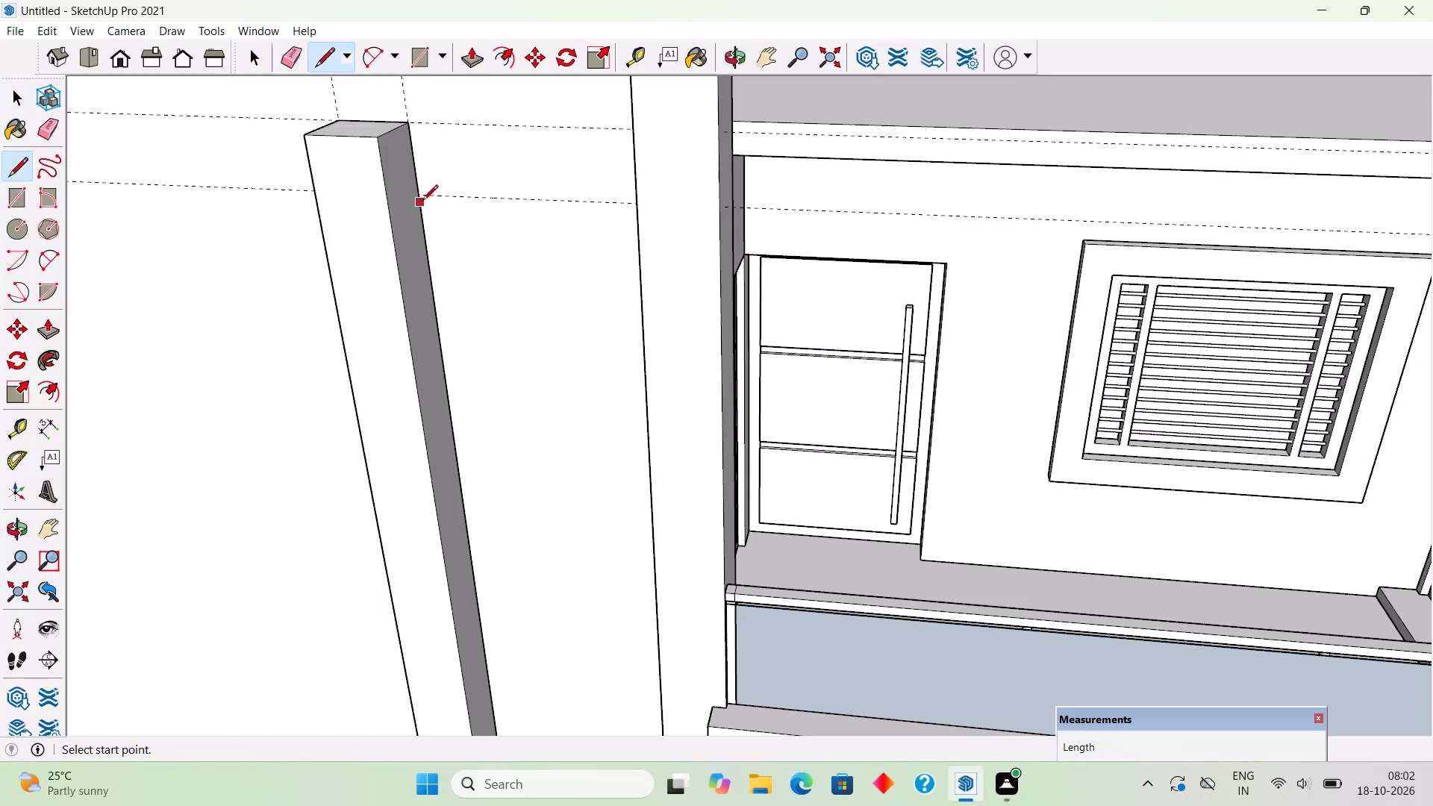
left_click(422, 197)
left_click(390, 210)
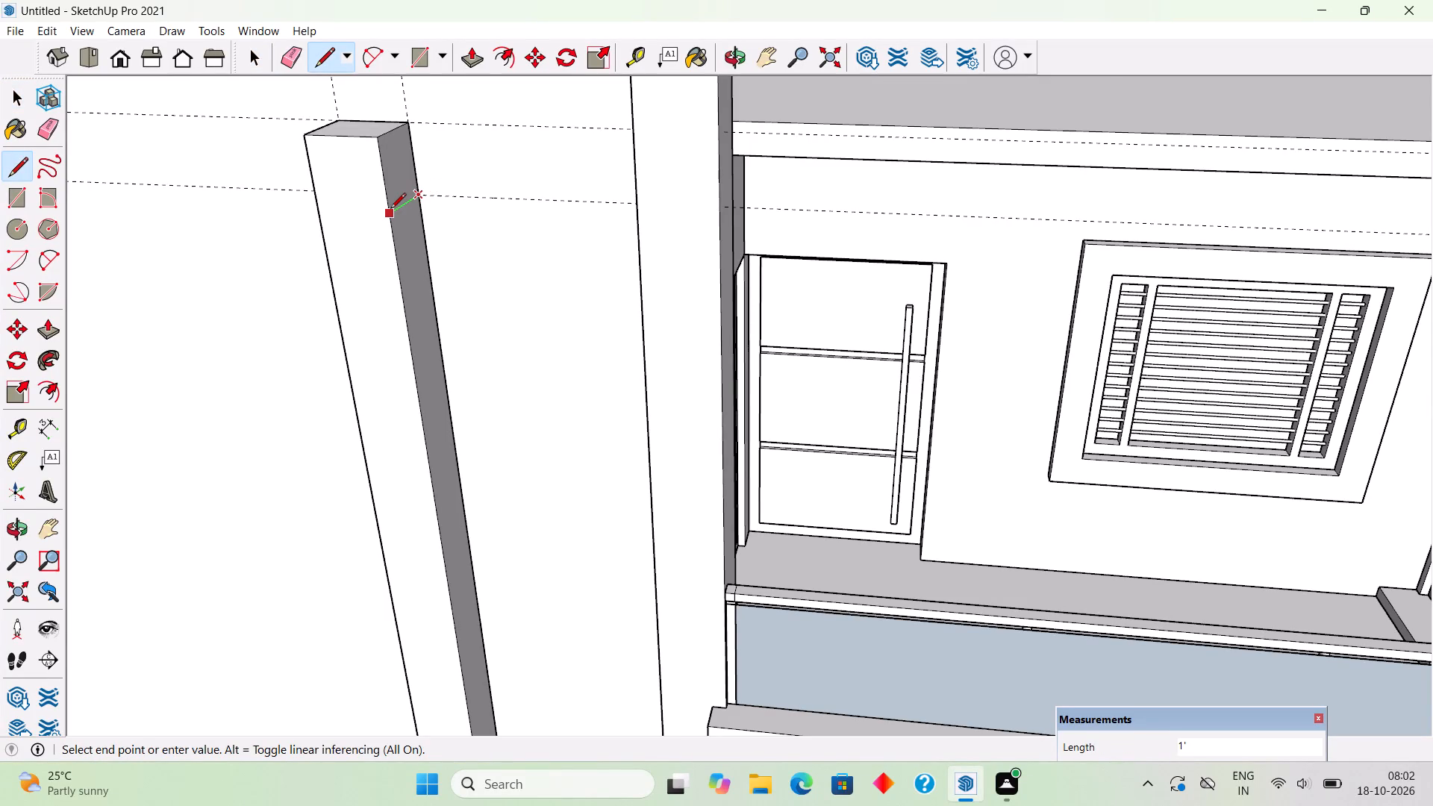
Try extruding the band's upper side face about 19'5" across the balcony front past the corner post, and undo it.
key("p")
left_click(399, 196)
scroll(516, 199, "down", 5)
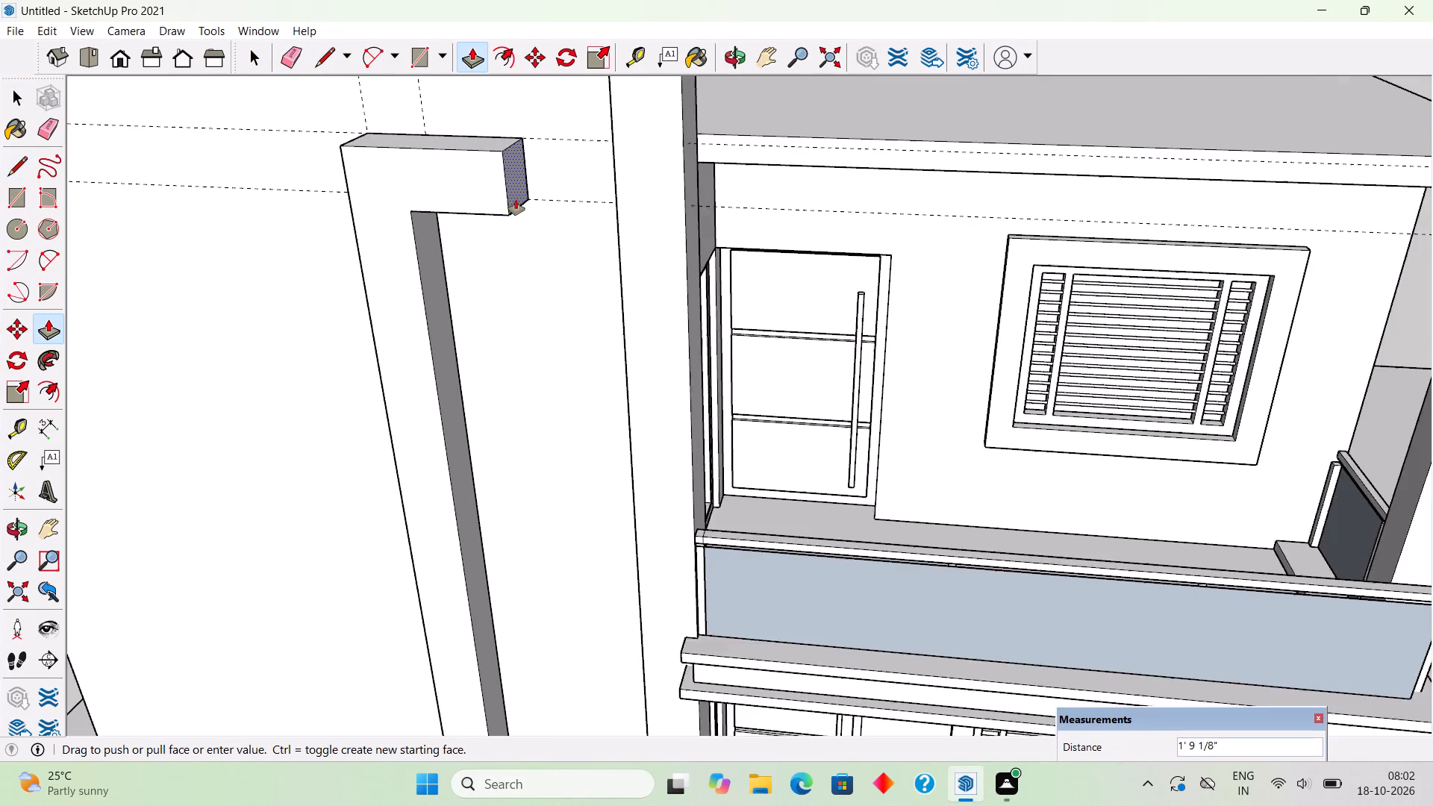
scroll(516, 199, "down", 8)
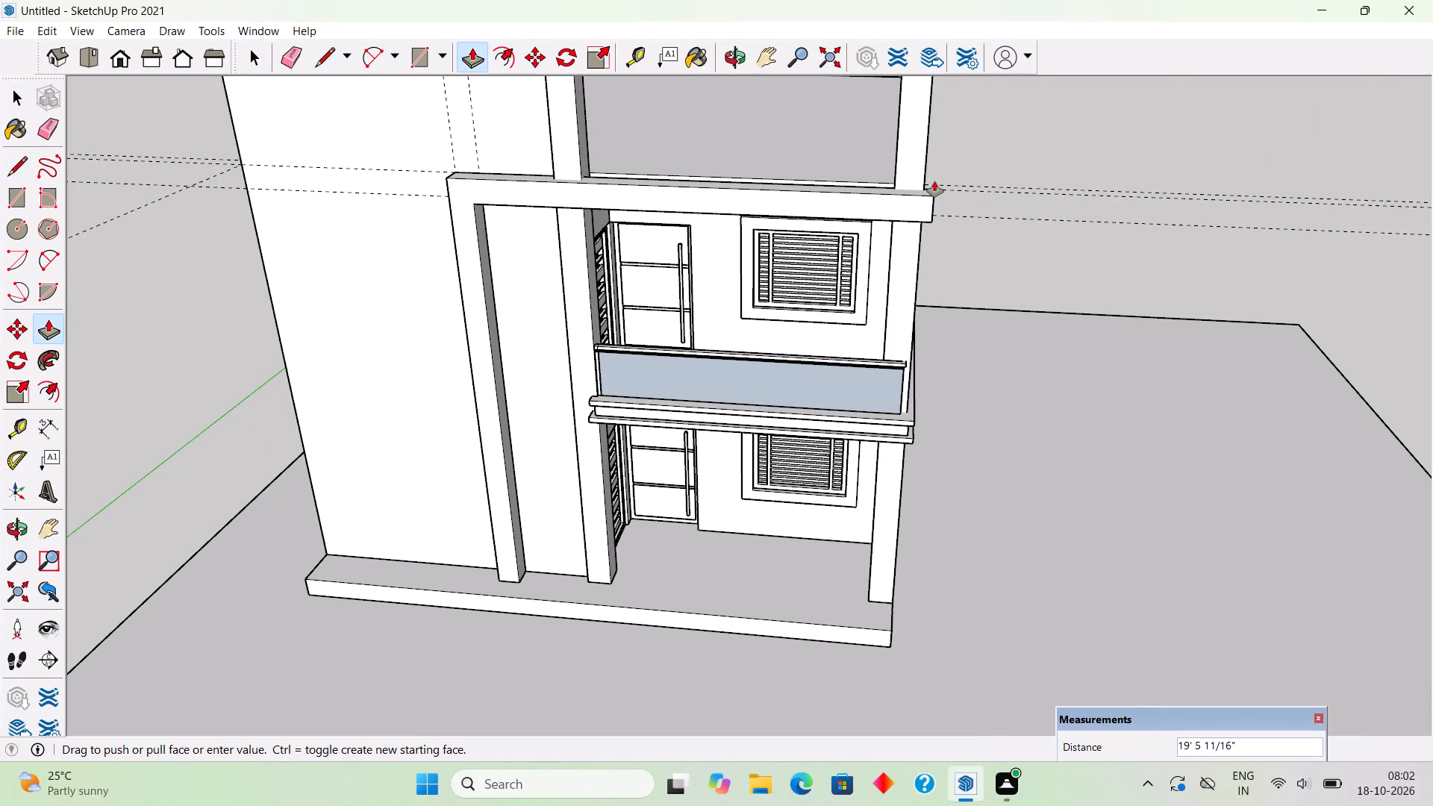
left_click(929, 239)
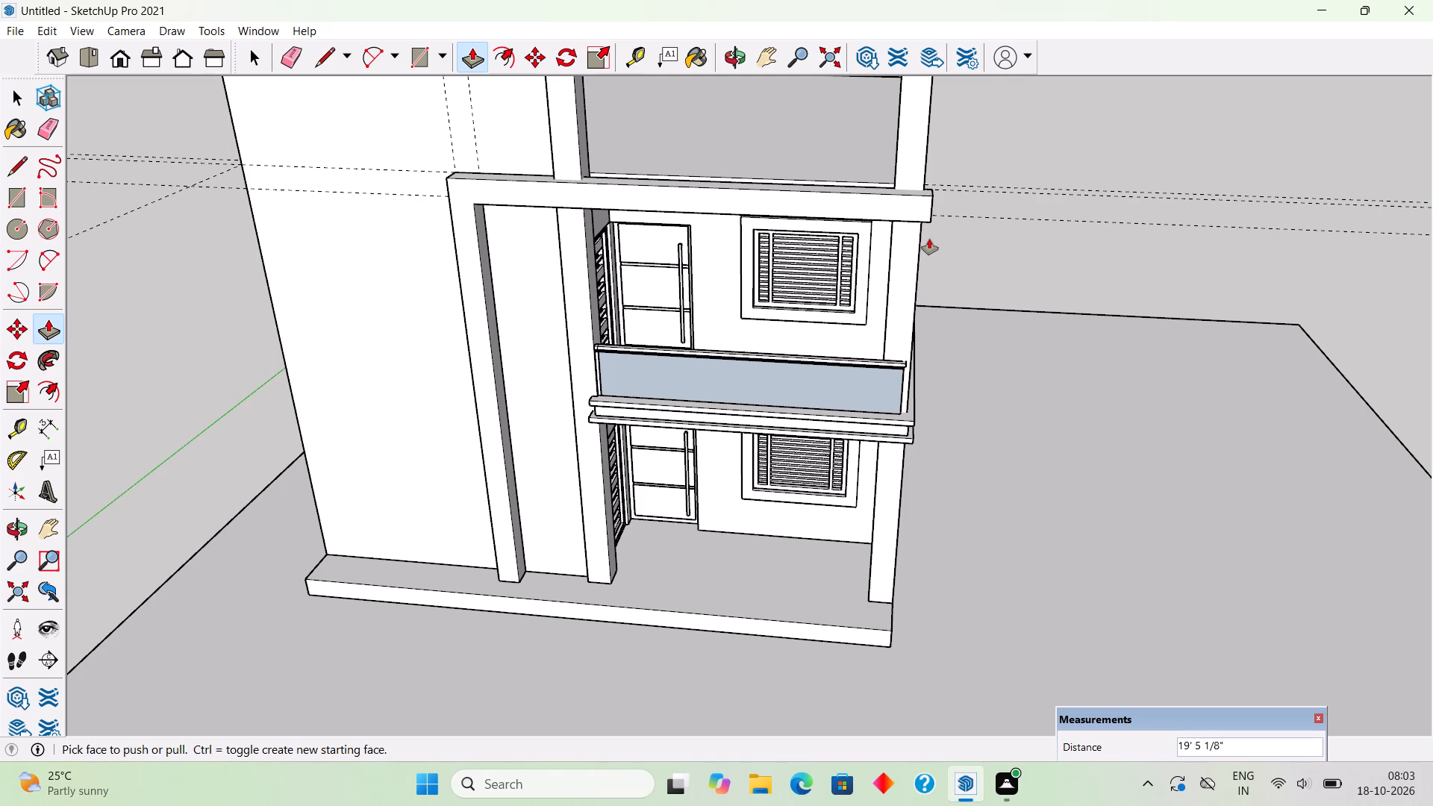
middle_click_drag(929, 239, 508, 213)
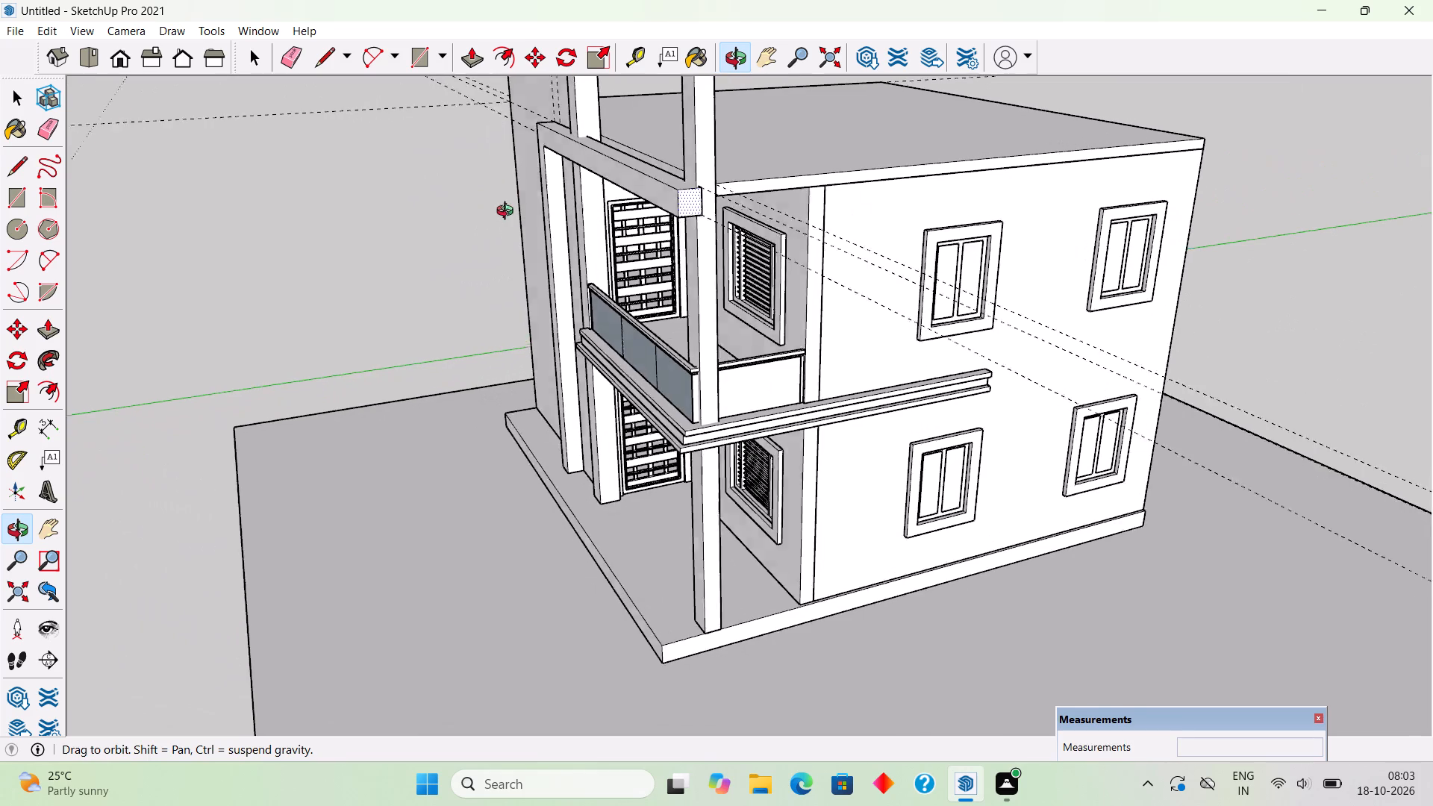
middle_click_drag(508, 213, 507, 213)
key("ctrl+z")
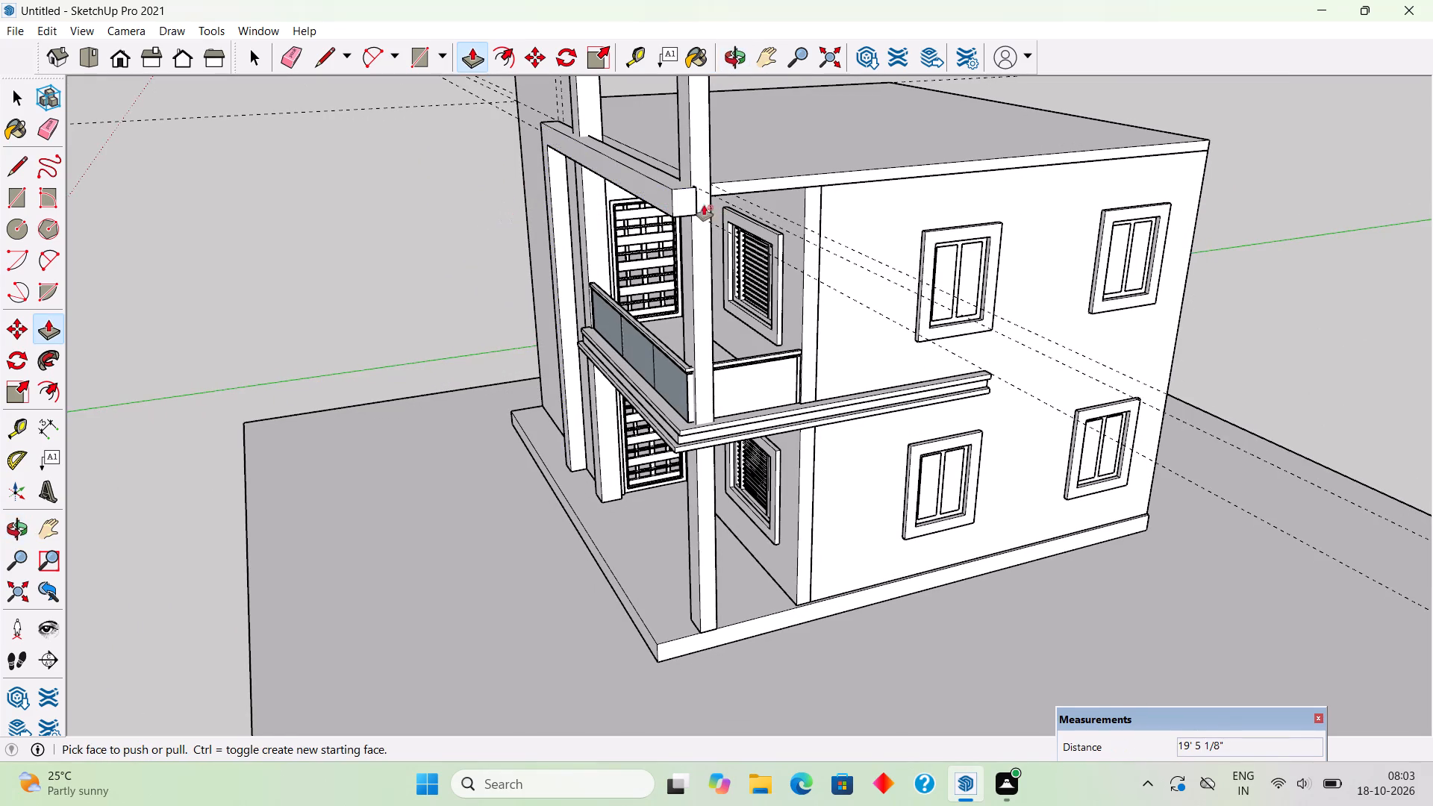
Extrude the vertical band's upper side face 19'1" across the balcony front to the outer edge of the corner post.
left_click(554, 136)
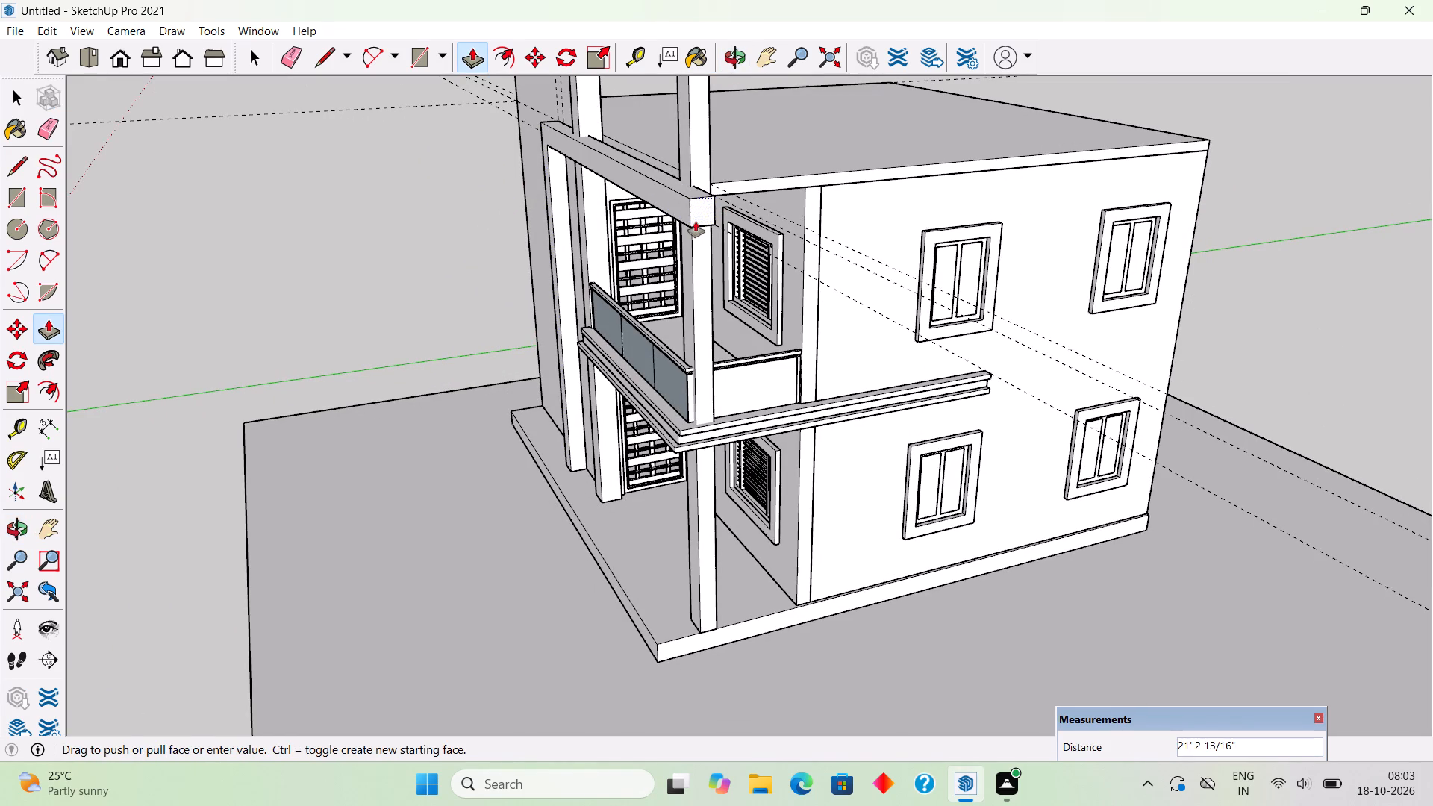
left_click(693, 240)
Examine the beam's end at the corner post and the whole front frame from several angles.
middle_click_drag(698, 242, 858, 260)
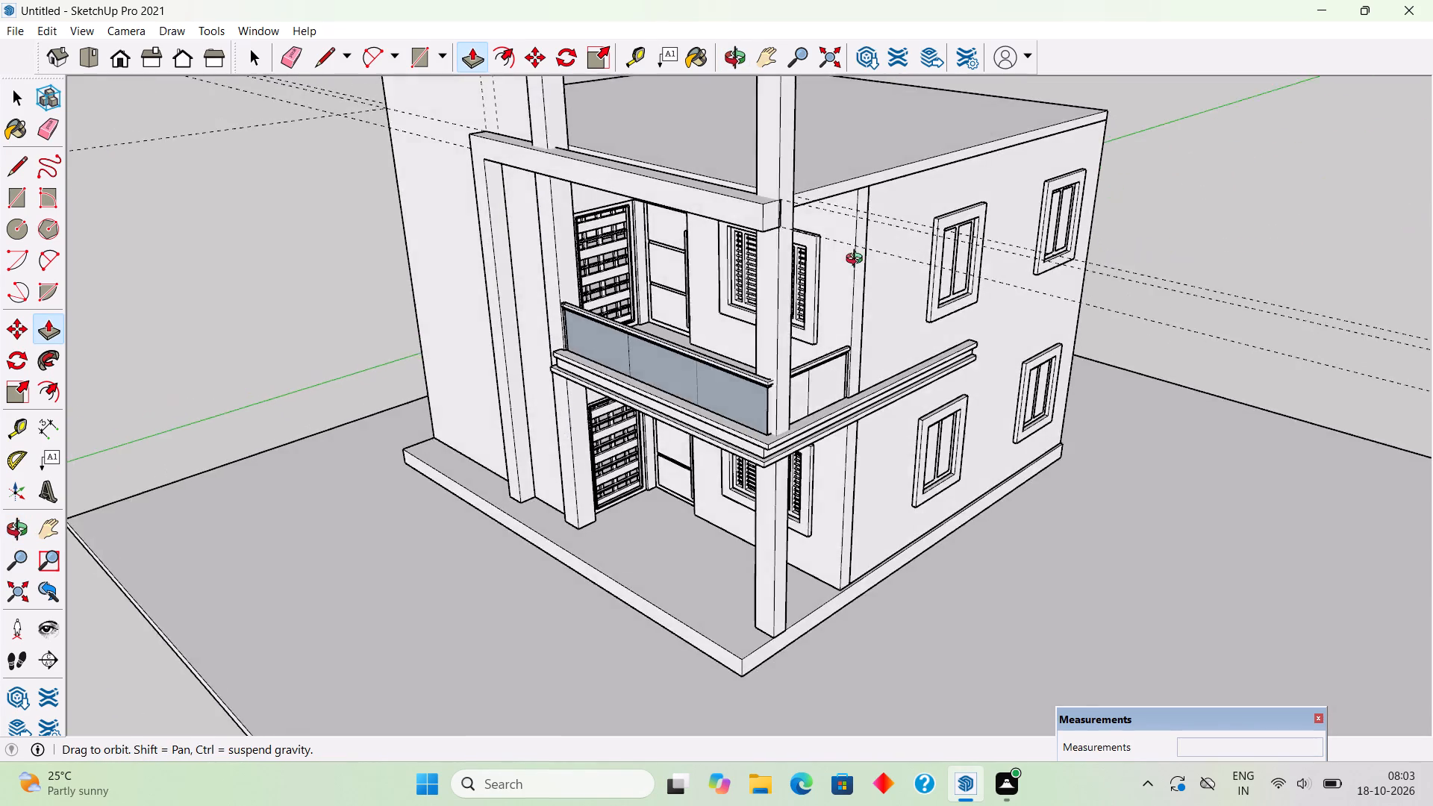
middle_click_drag(858, 260, 883, 329)
scroll(814, 301, "up", 10)
scroll(770, 254, "up", 2)
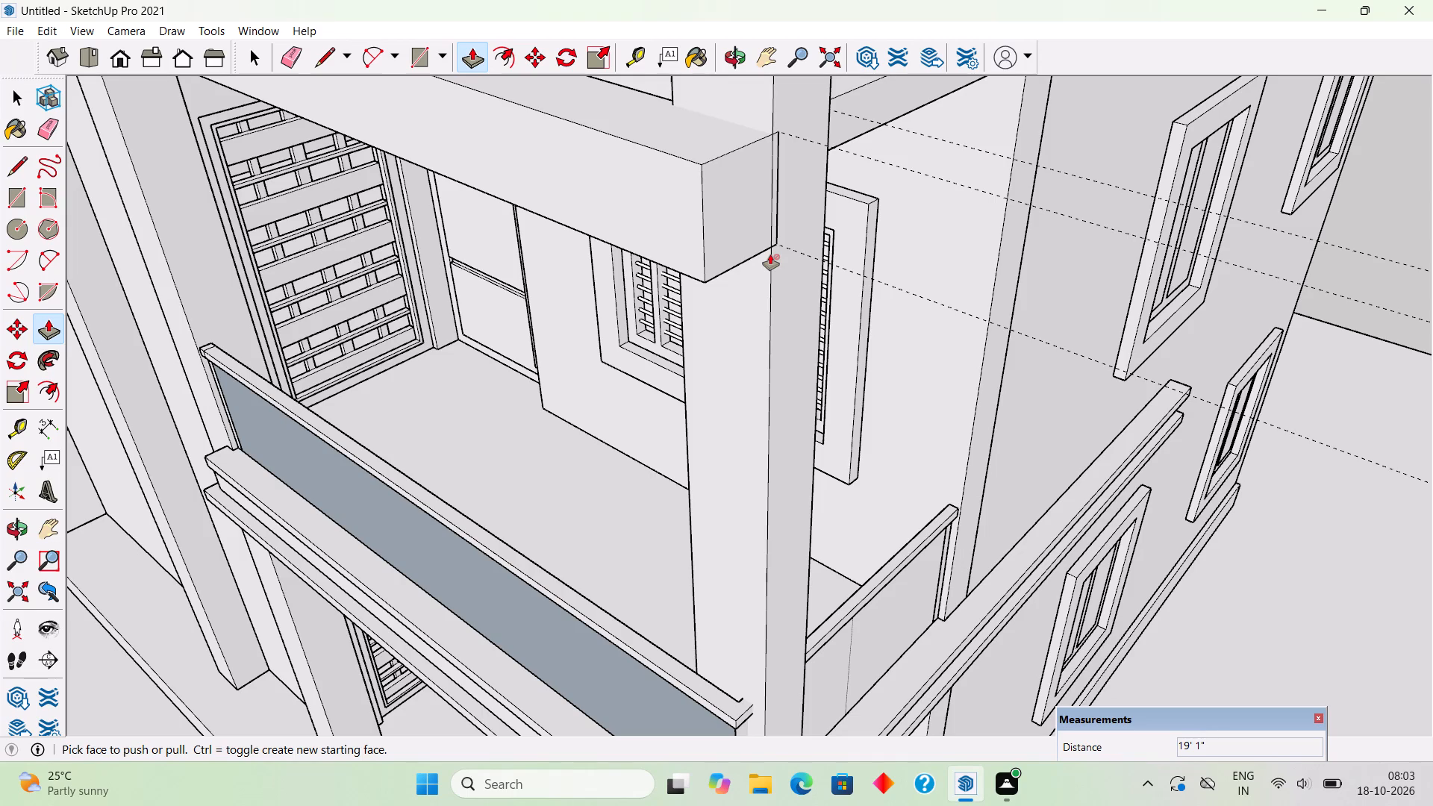
scroll(770, 254, "down", 11)
key("space")
scroll(749, 302, "down", 5)
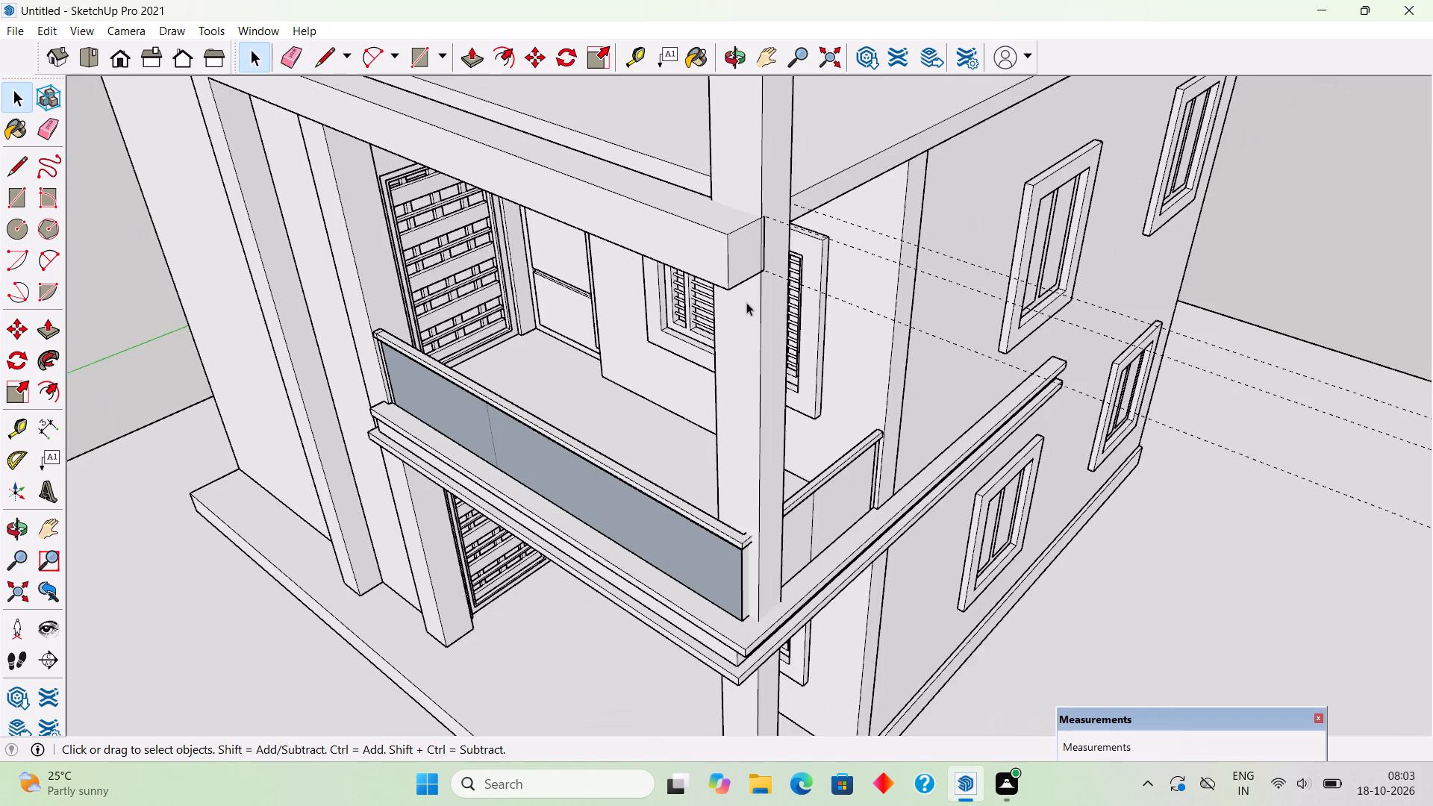
scroll(746, 302, "down", 12)
middle_click_drag(734, 485, 718, 330)
scroll(718, 330, "up", 3)
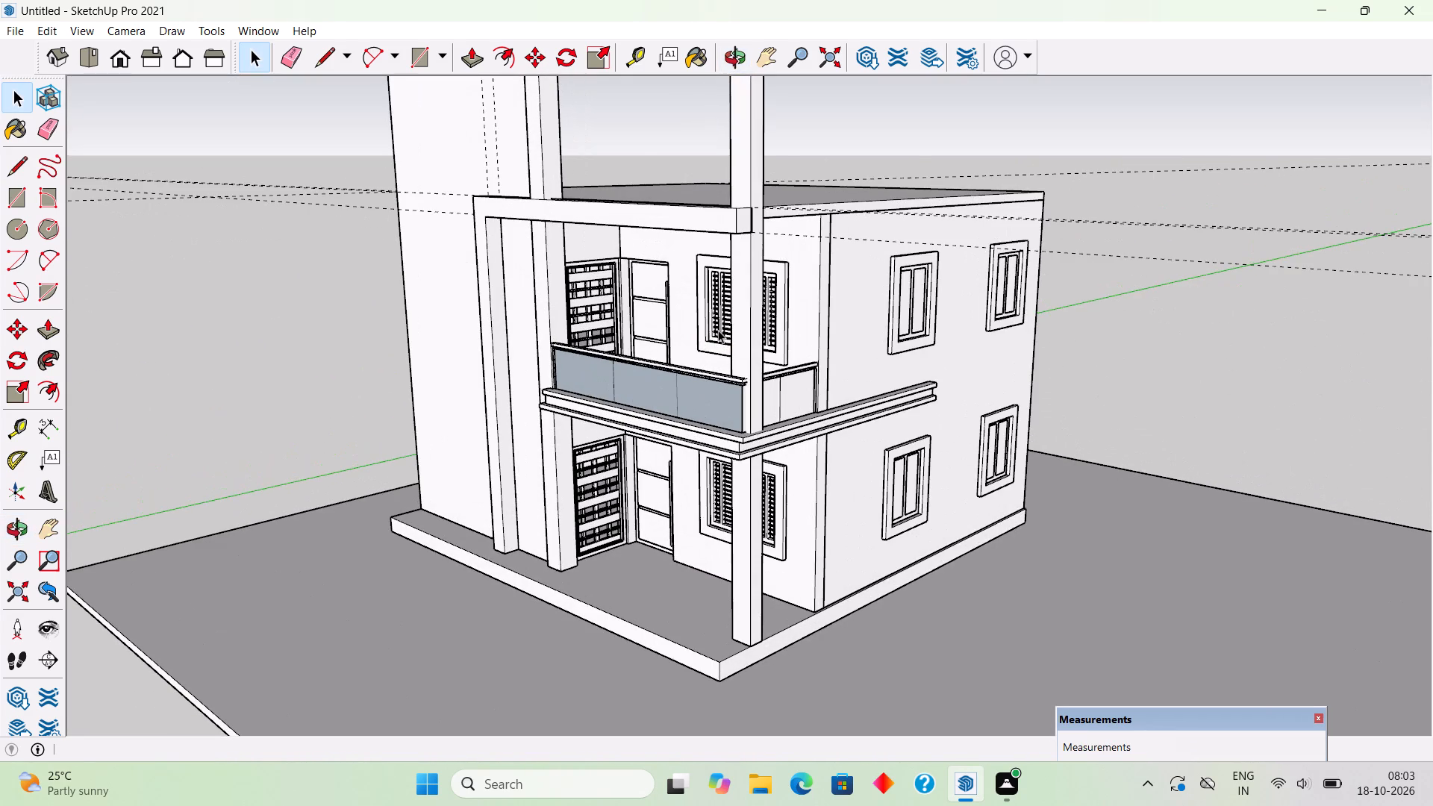
scroll(718, 330, "down", 4)
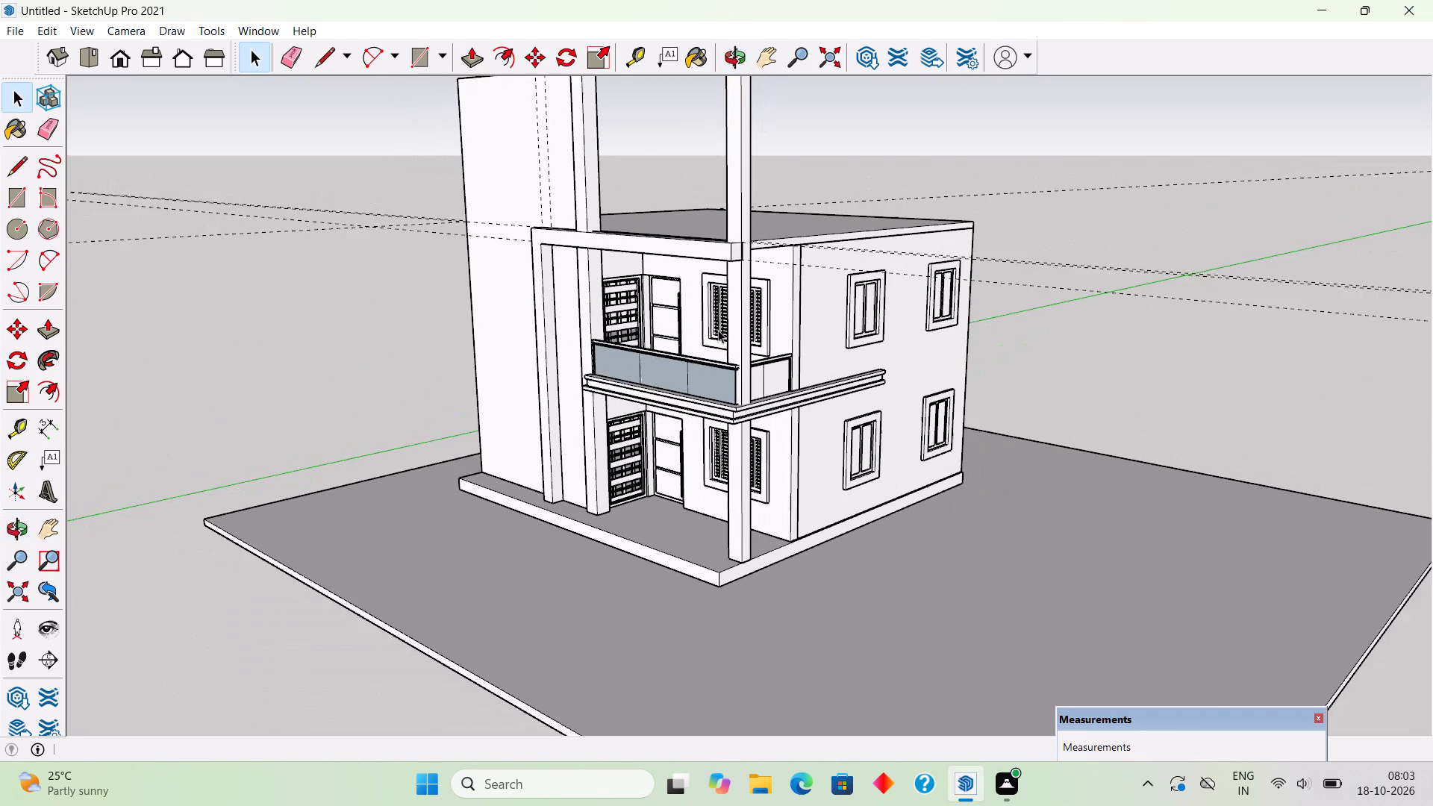
scroll(691, 363, "up", 4)
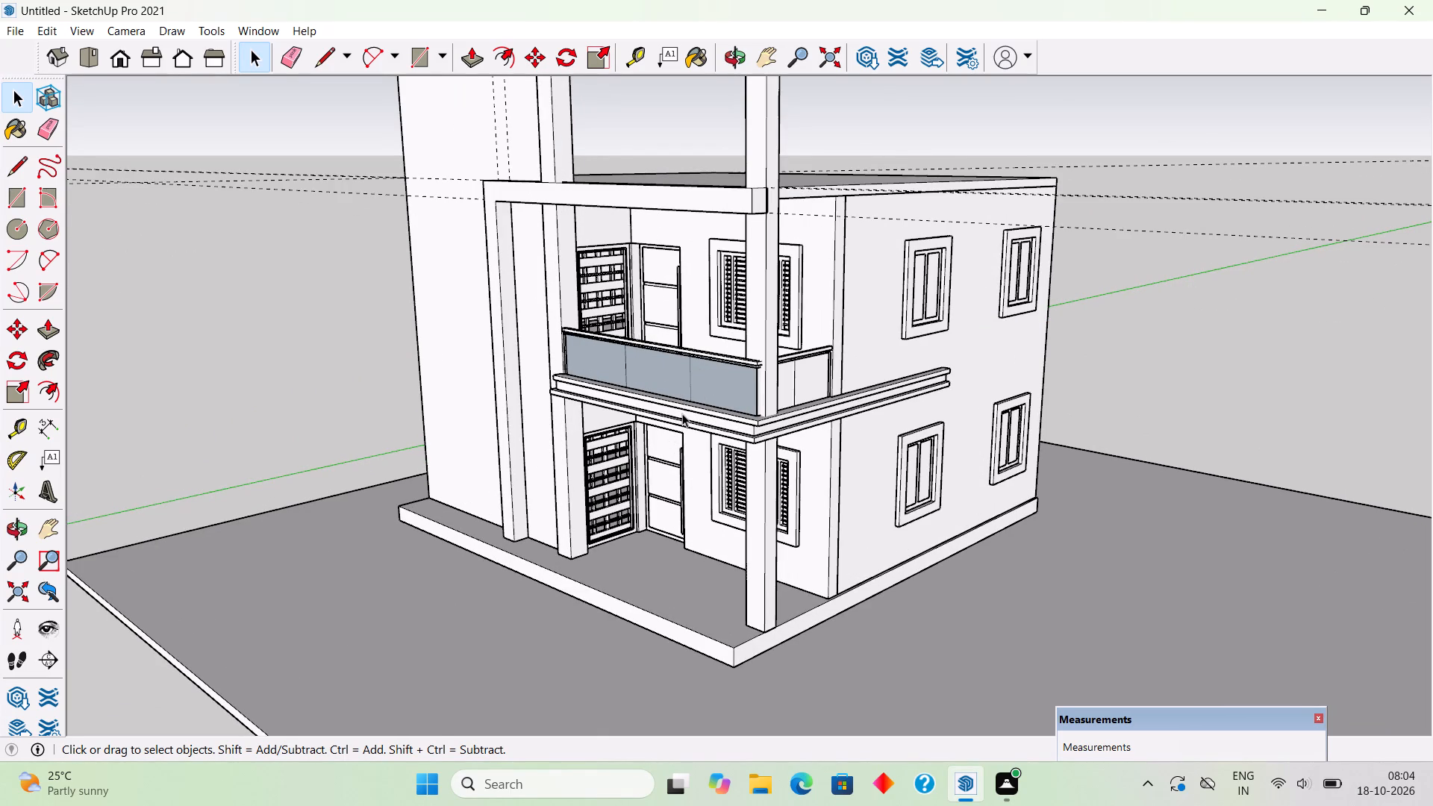
scroll(682, 413, "down", 2)
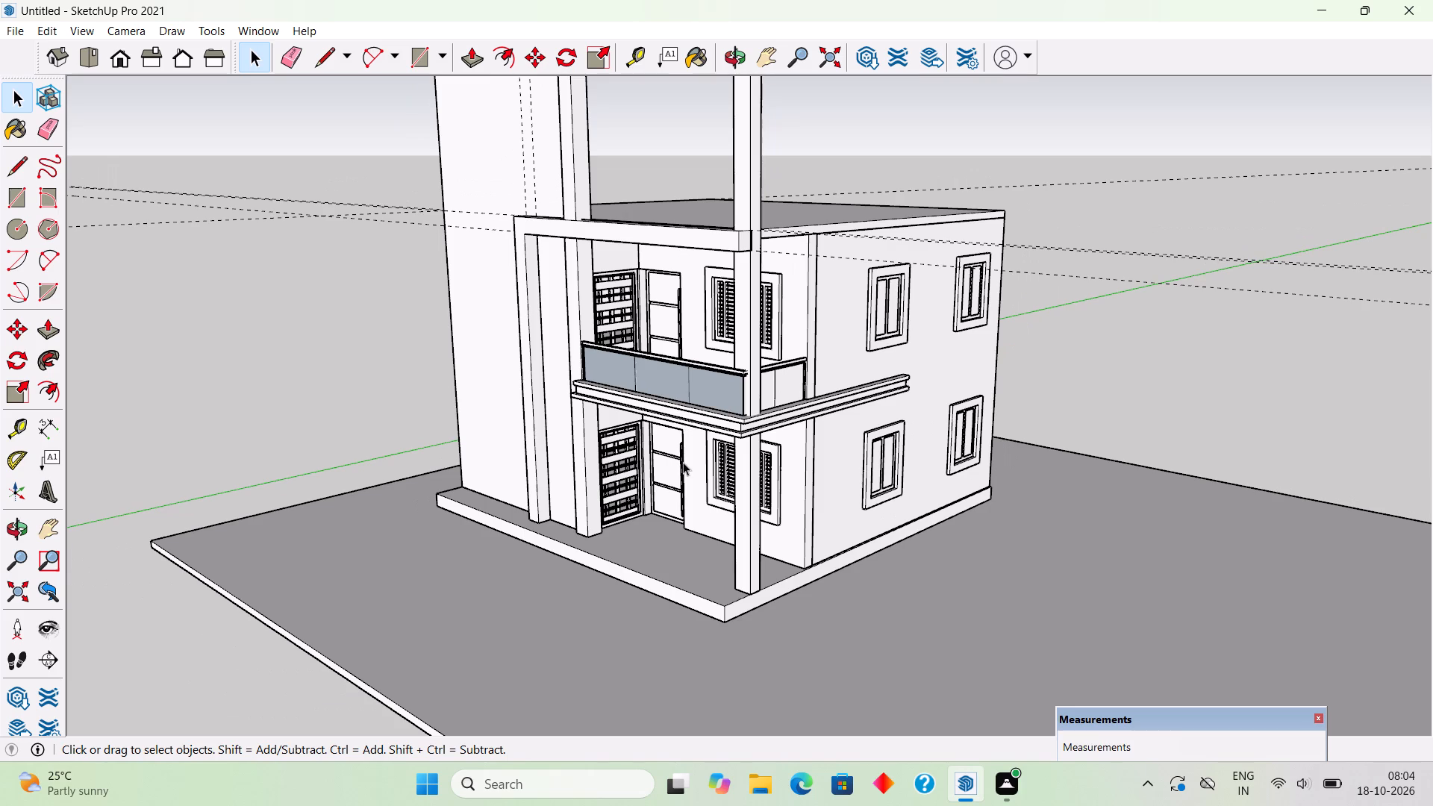
middle_click_drag(683, 462, 691, 393)
scroll(691, 393, "up", 2)
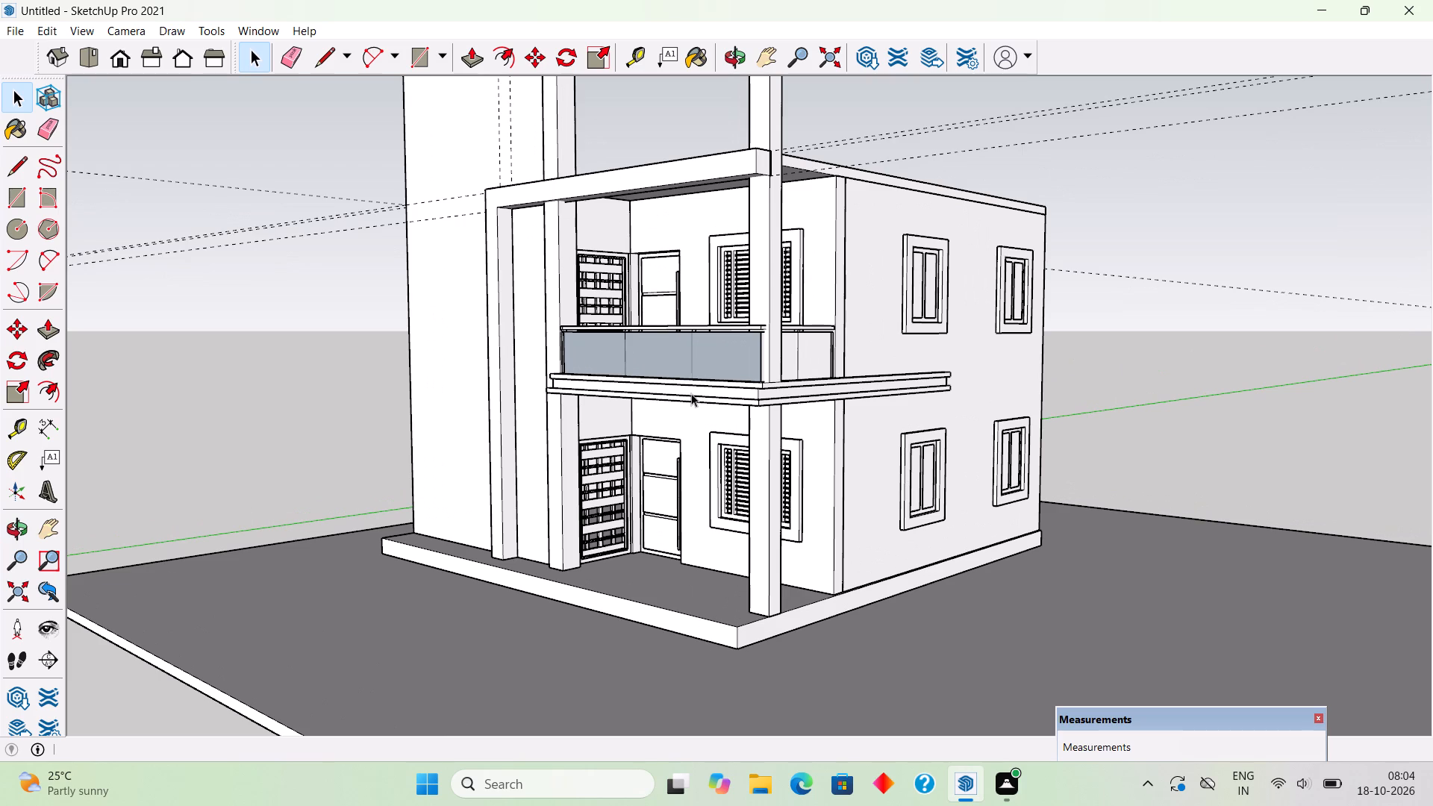
Examine the whole house and its front frame from near, from far and from several angles.
scroll(691, 393, "up", 2)
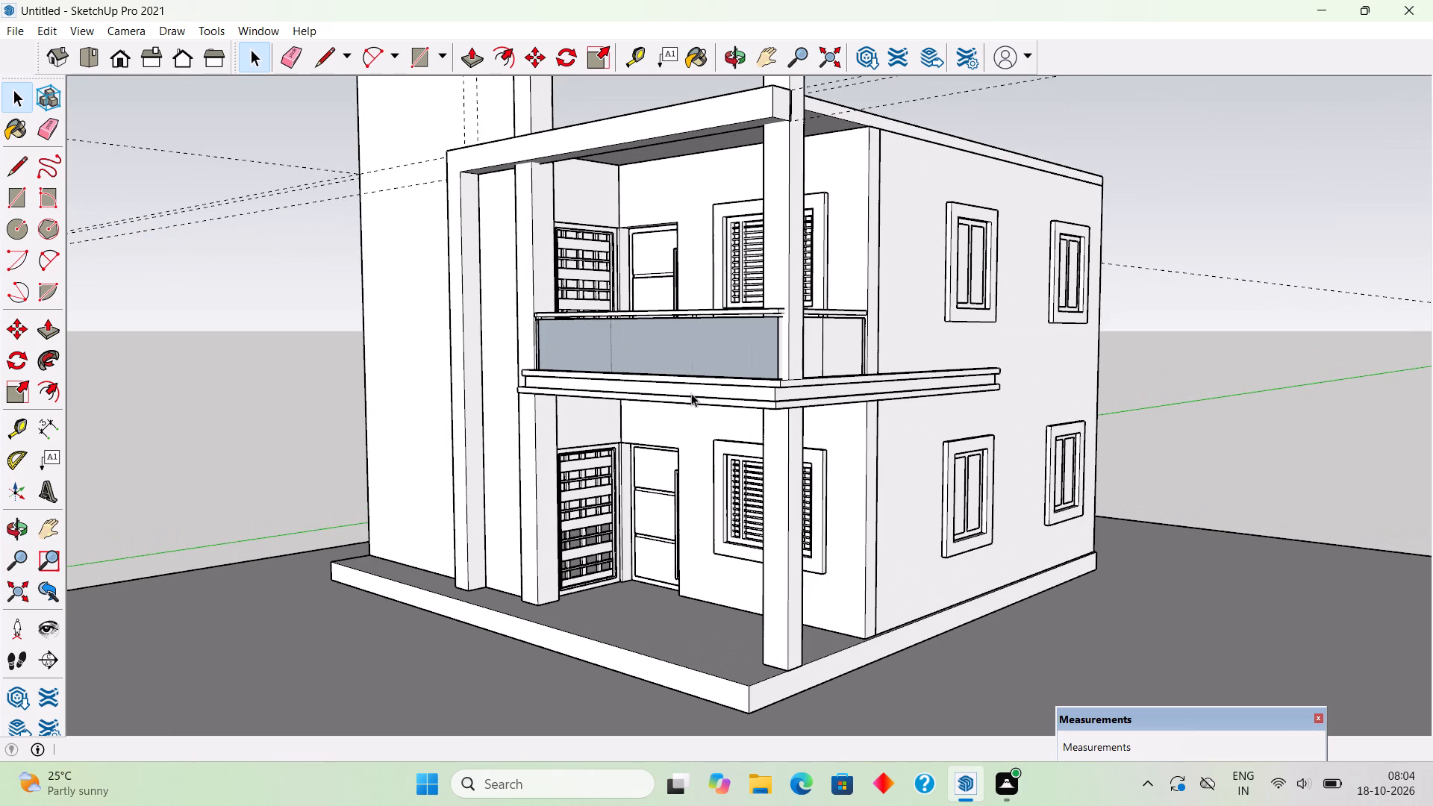
scroll(691, 393, "up", 1)
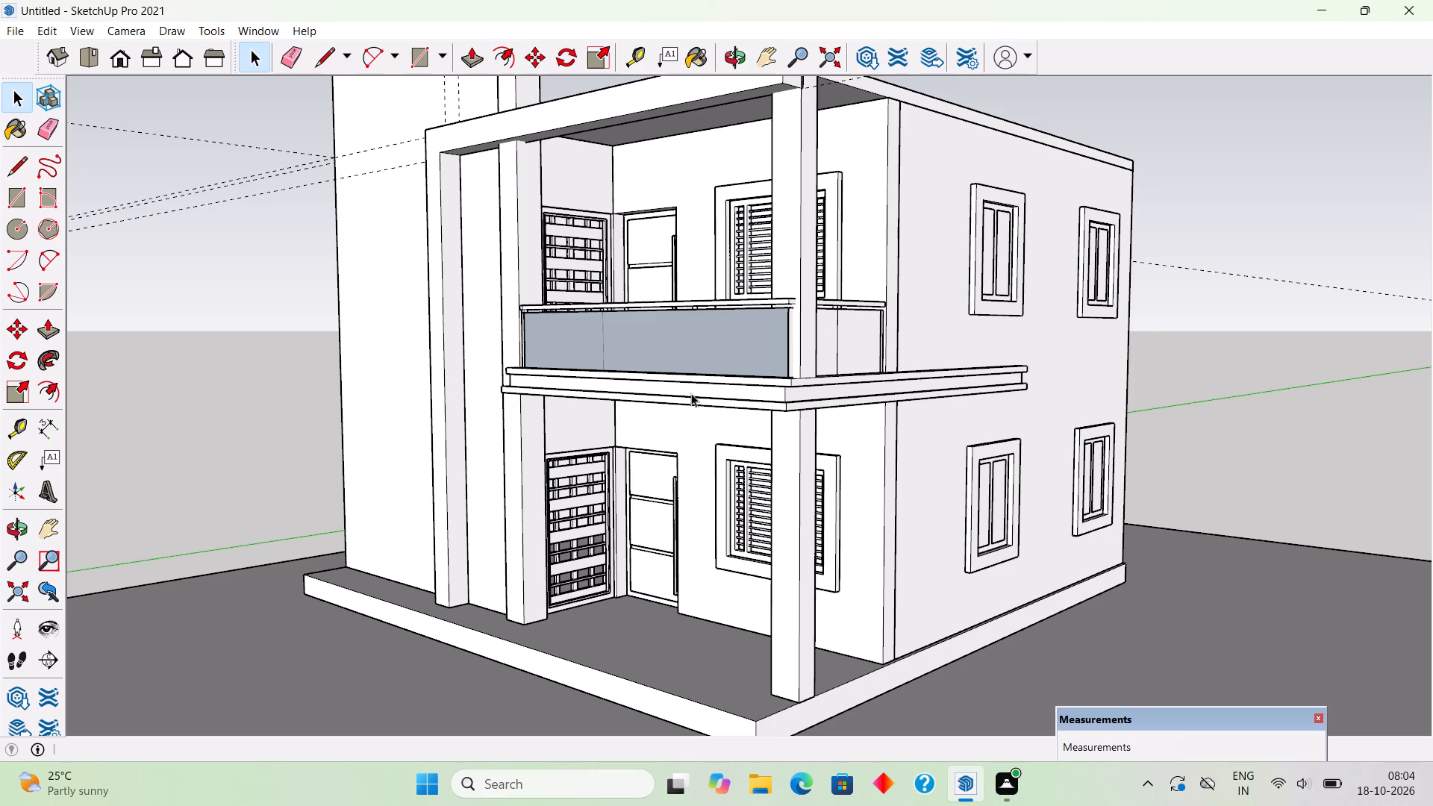
scroll(691, 393, "down", 7)
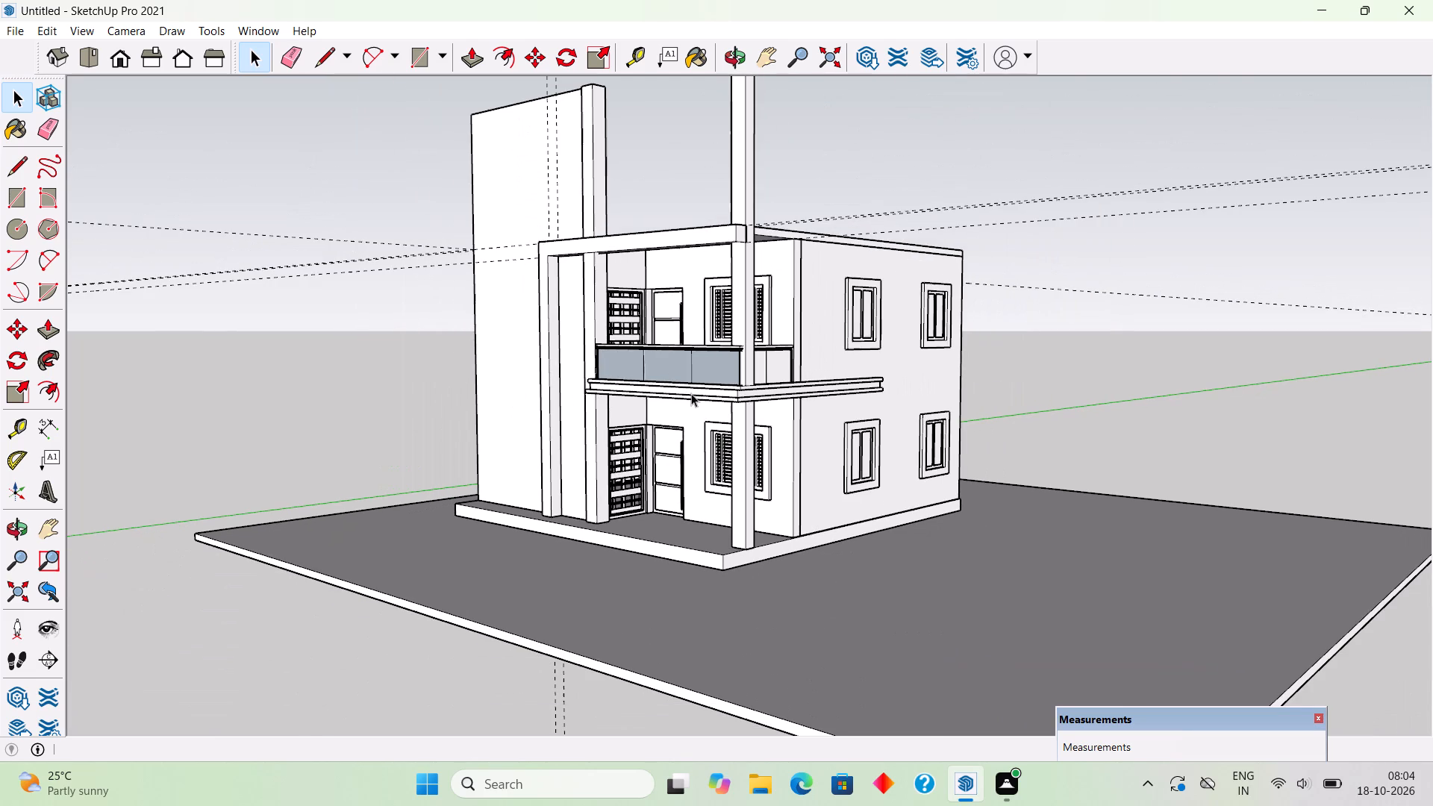
scroll(691, 393, "down", 4)
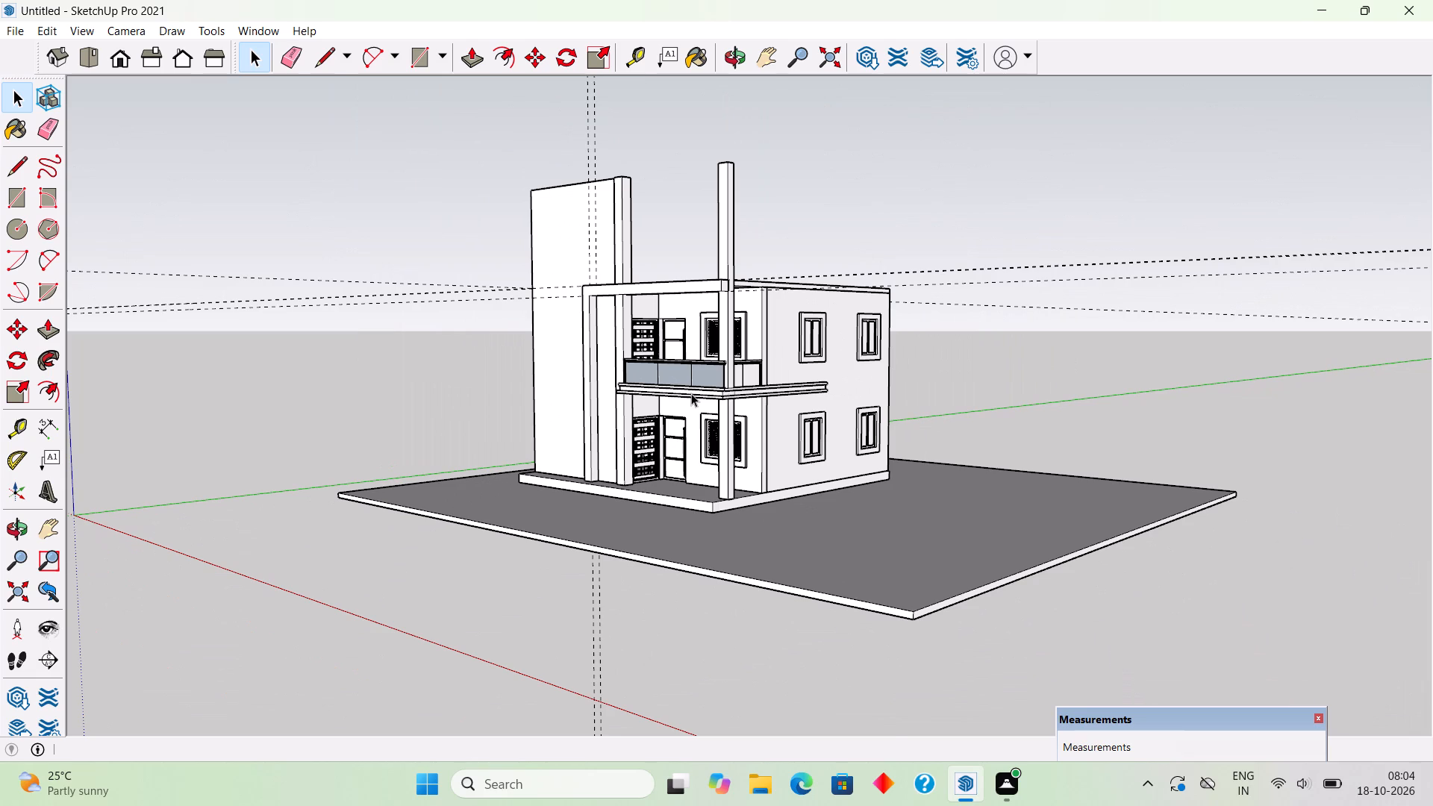
scroll(691, 393, "down", 1)
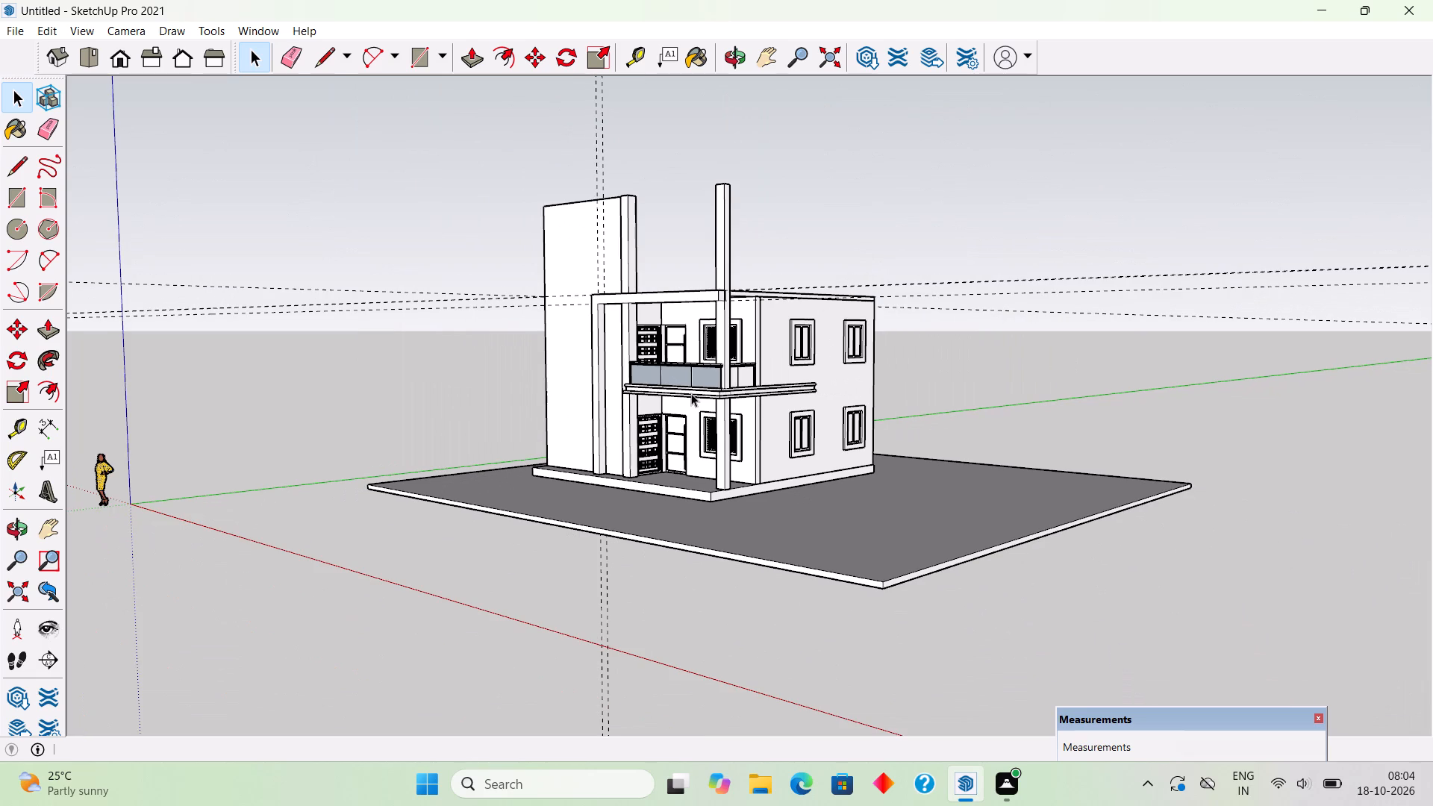
scroll(691, 393, "up", 5)
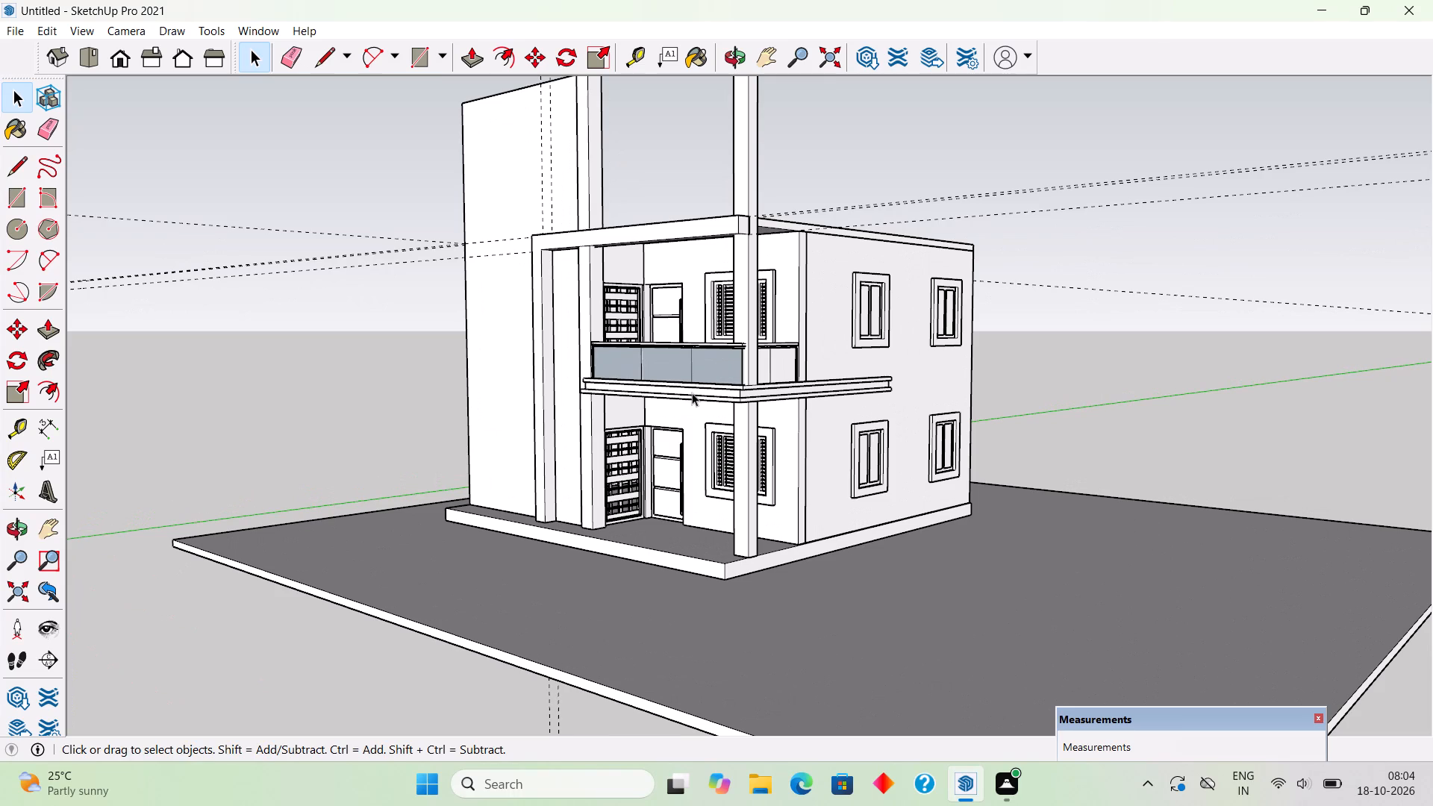
scroll(692, 393, "down", 5)
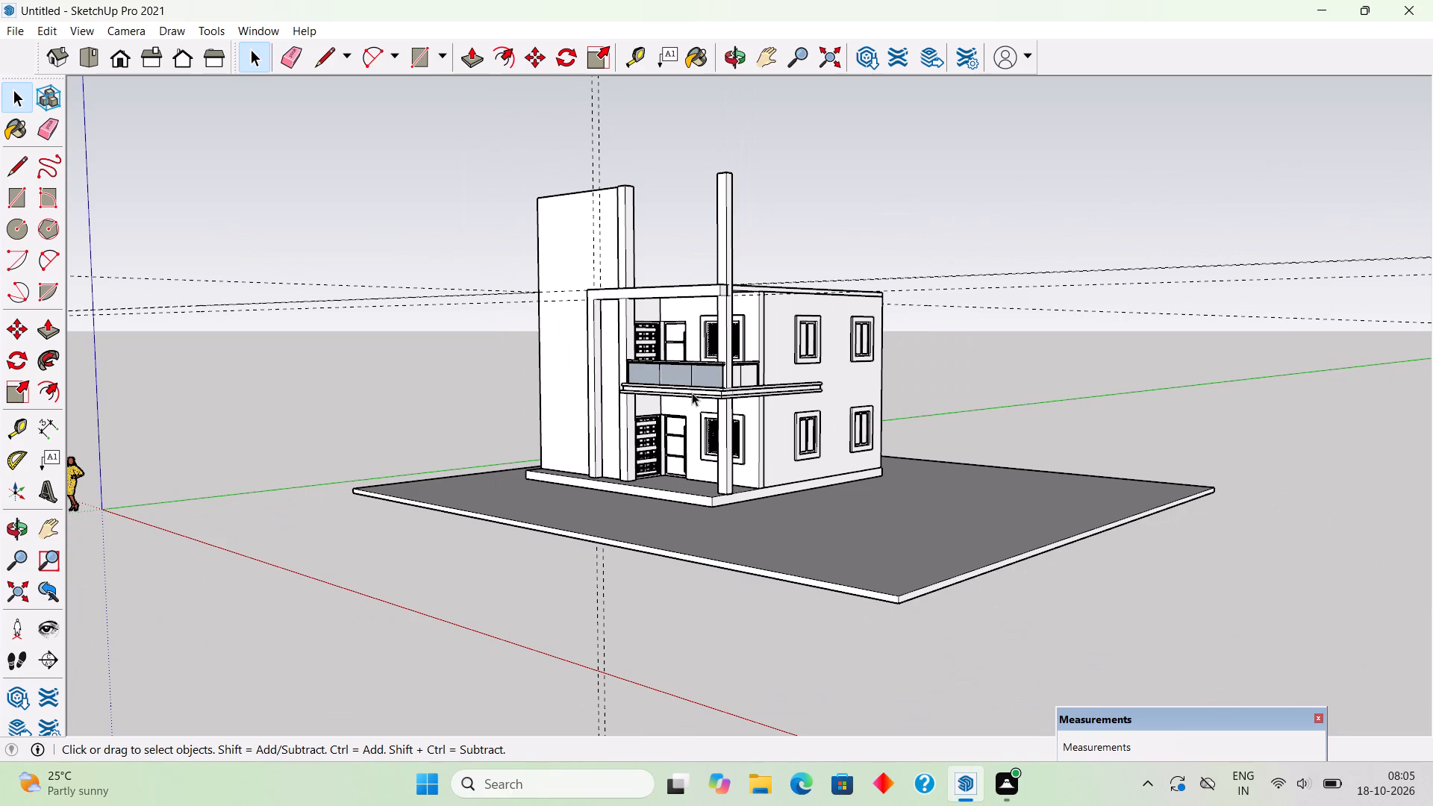
scroll(692, 393, "down", 5)
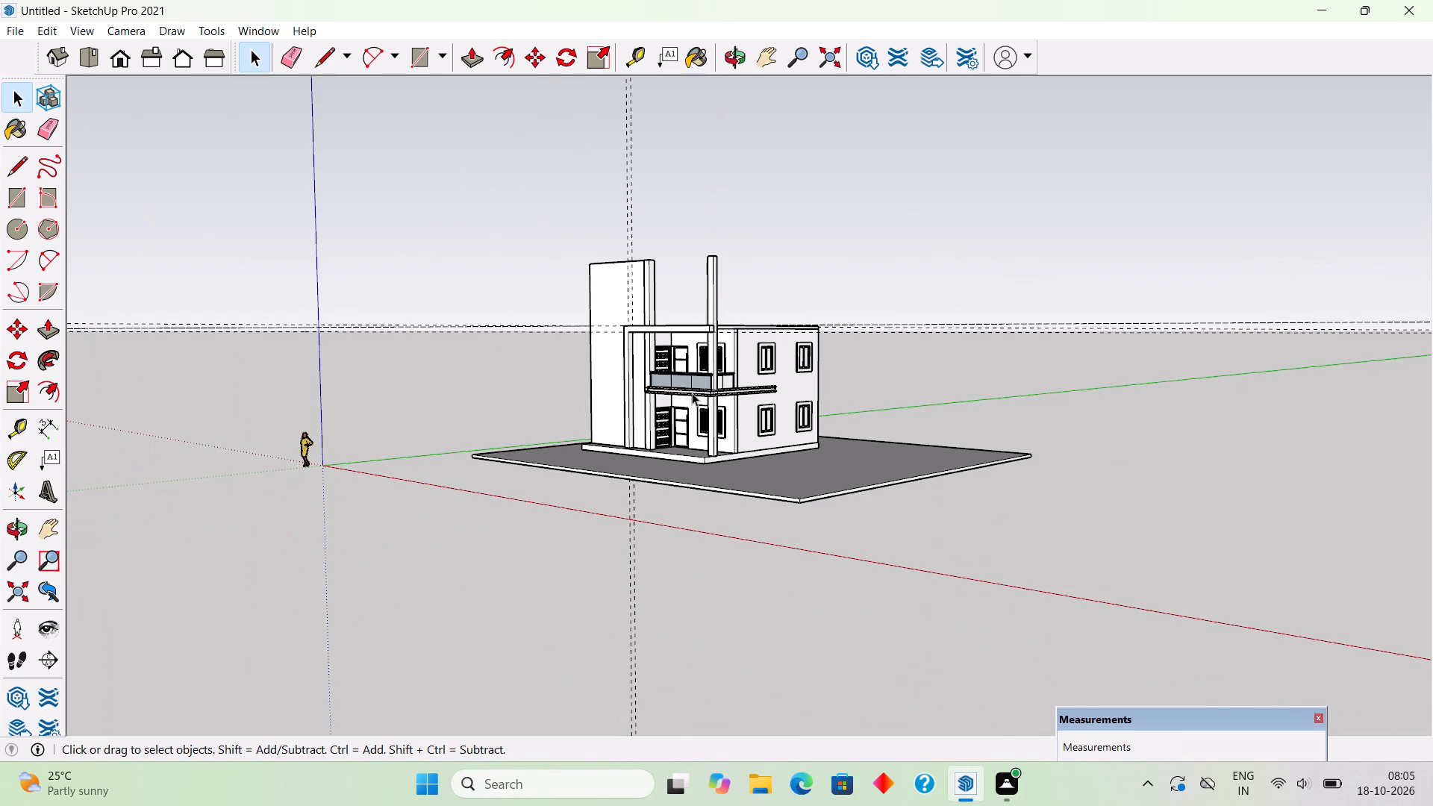
scroll(692, 393, "down", 4)
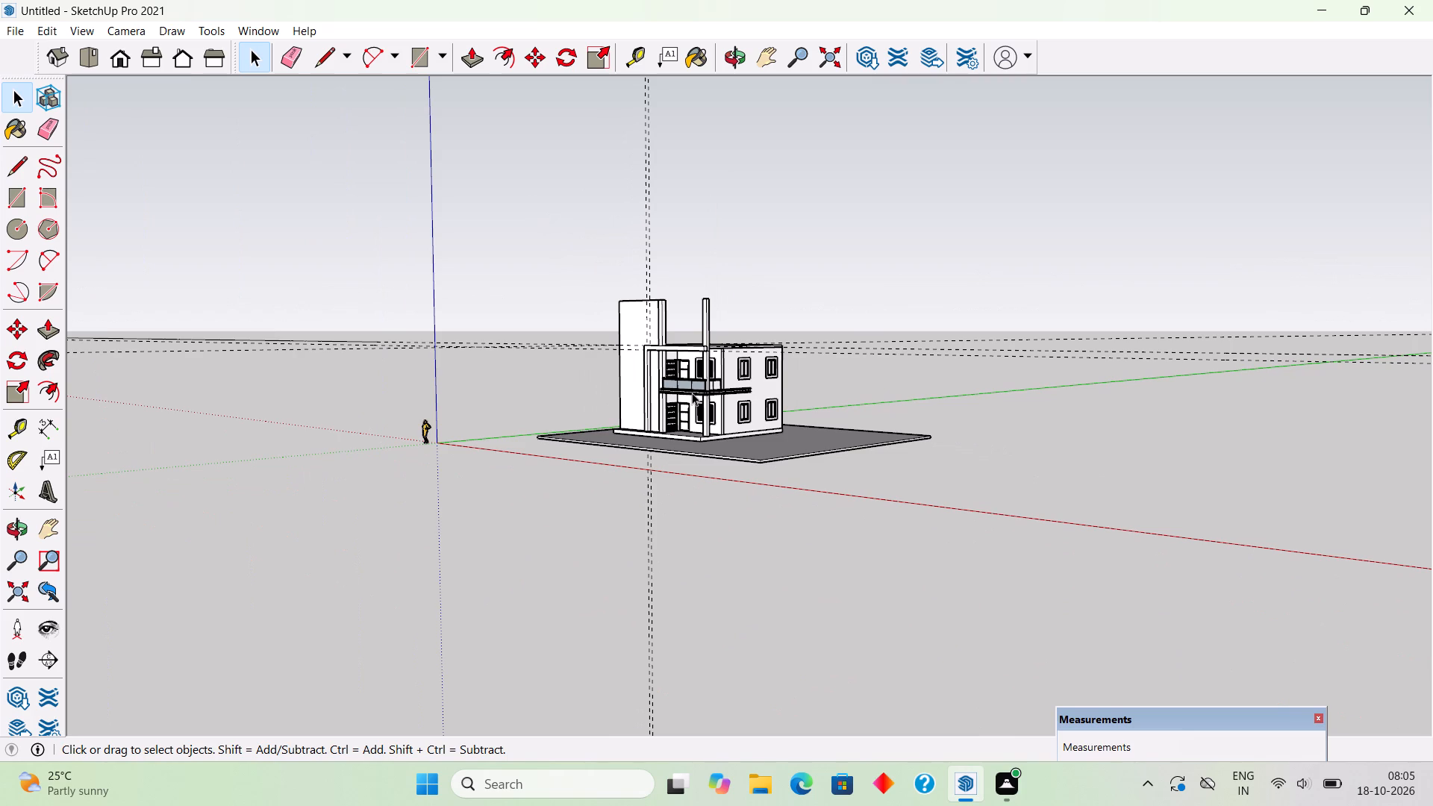
scroll(692, 393, "down", 3)
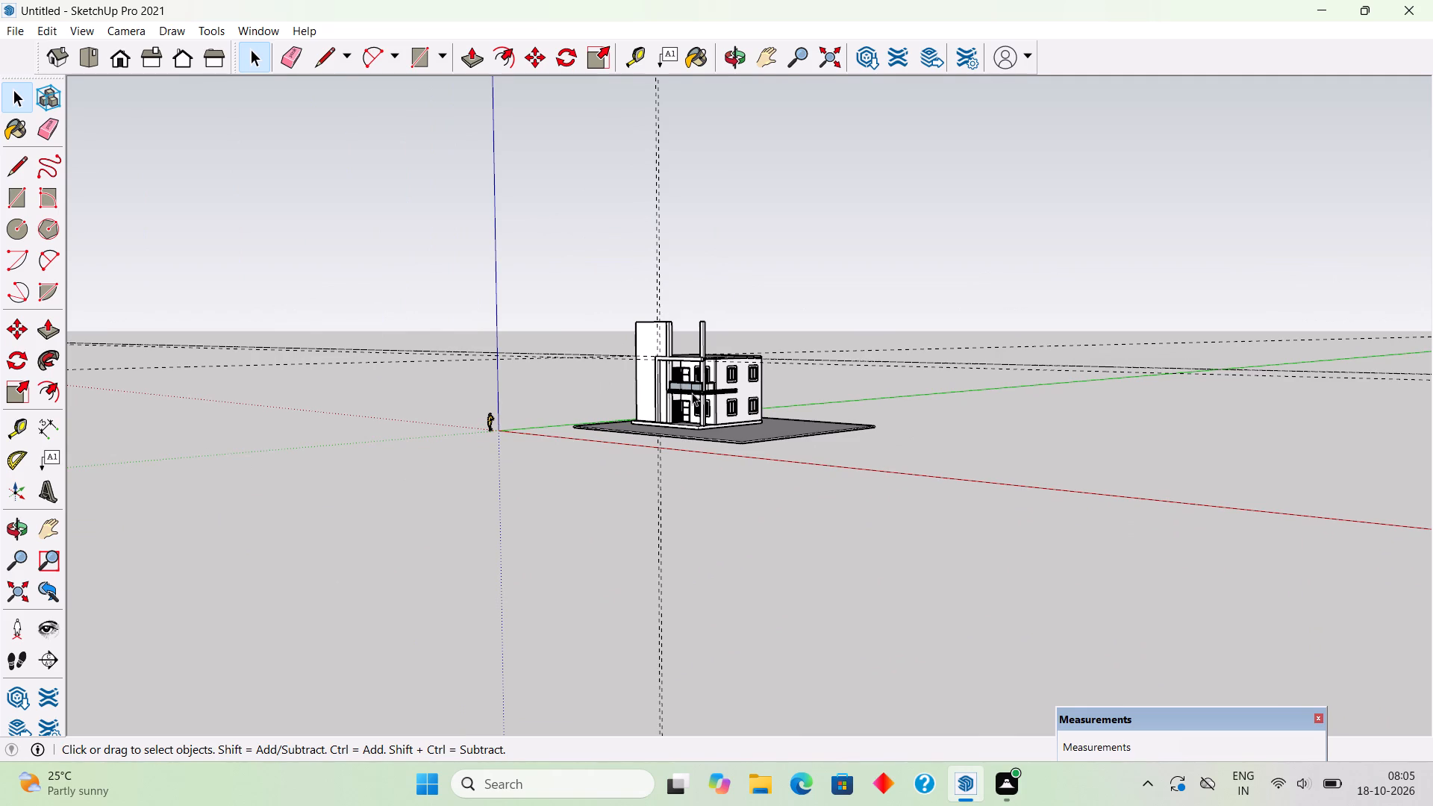
scroll(692, 393, "down", 3)
scroll(845, 416, "up", 4)
scroll(748, 396, "up", 4)
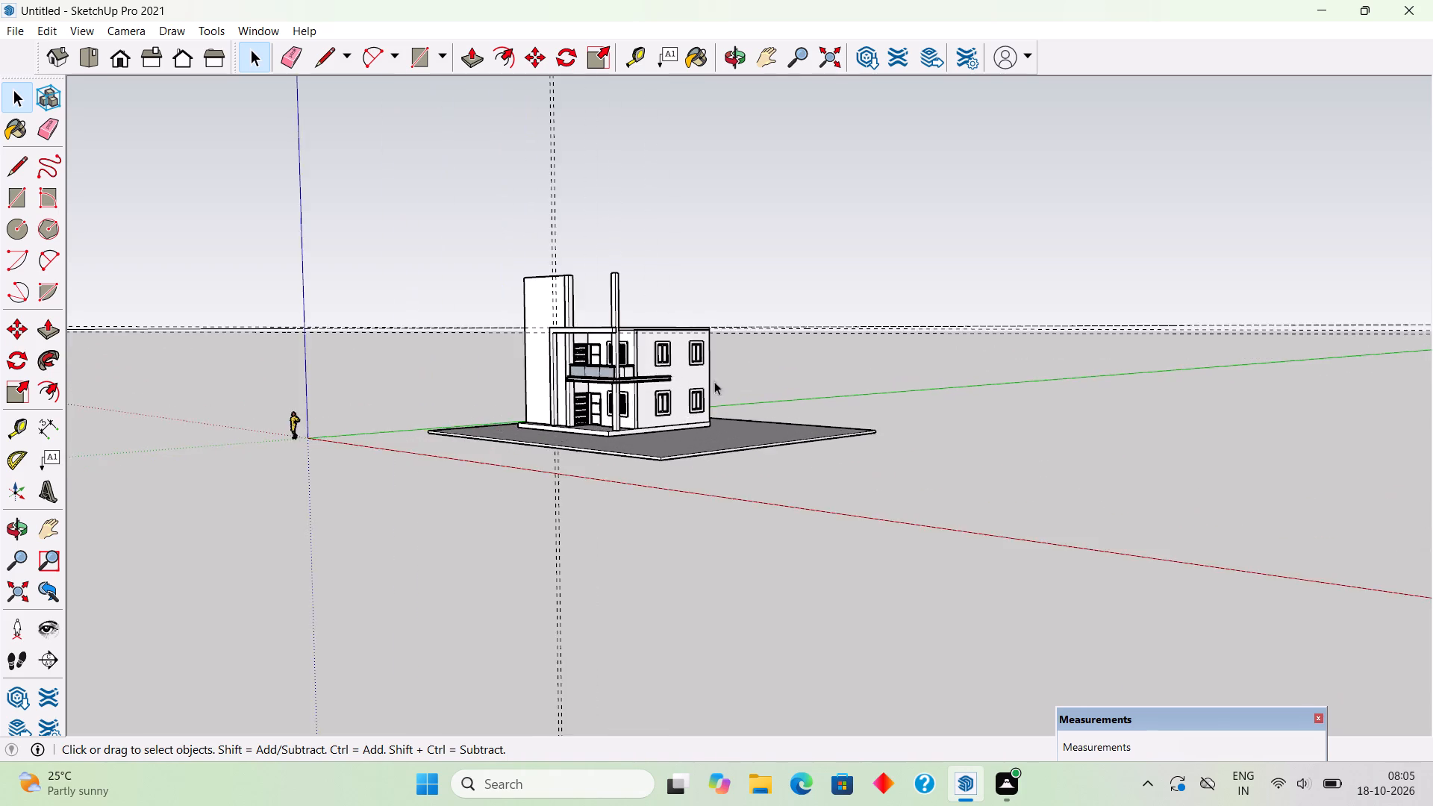
scroll(681, 376, "up", 9)
middle_click_drag(681, 376, 505, 557)
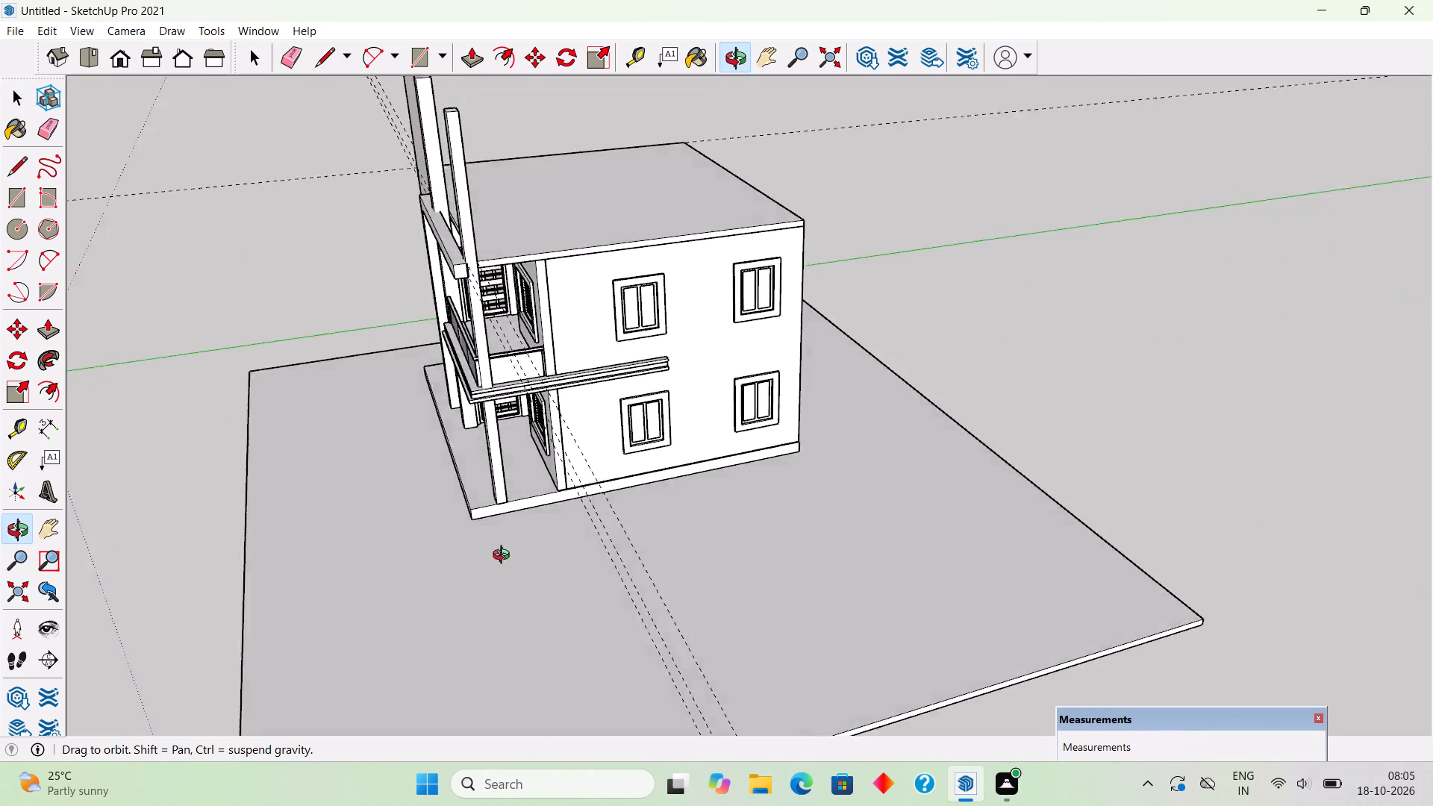
middle_click_drag(505, 557, 974, 446)
scroll(941, 440, "down", 3)
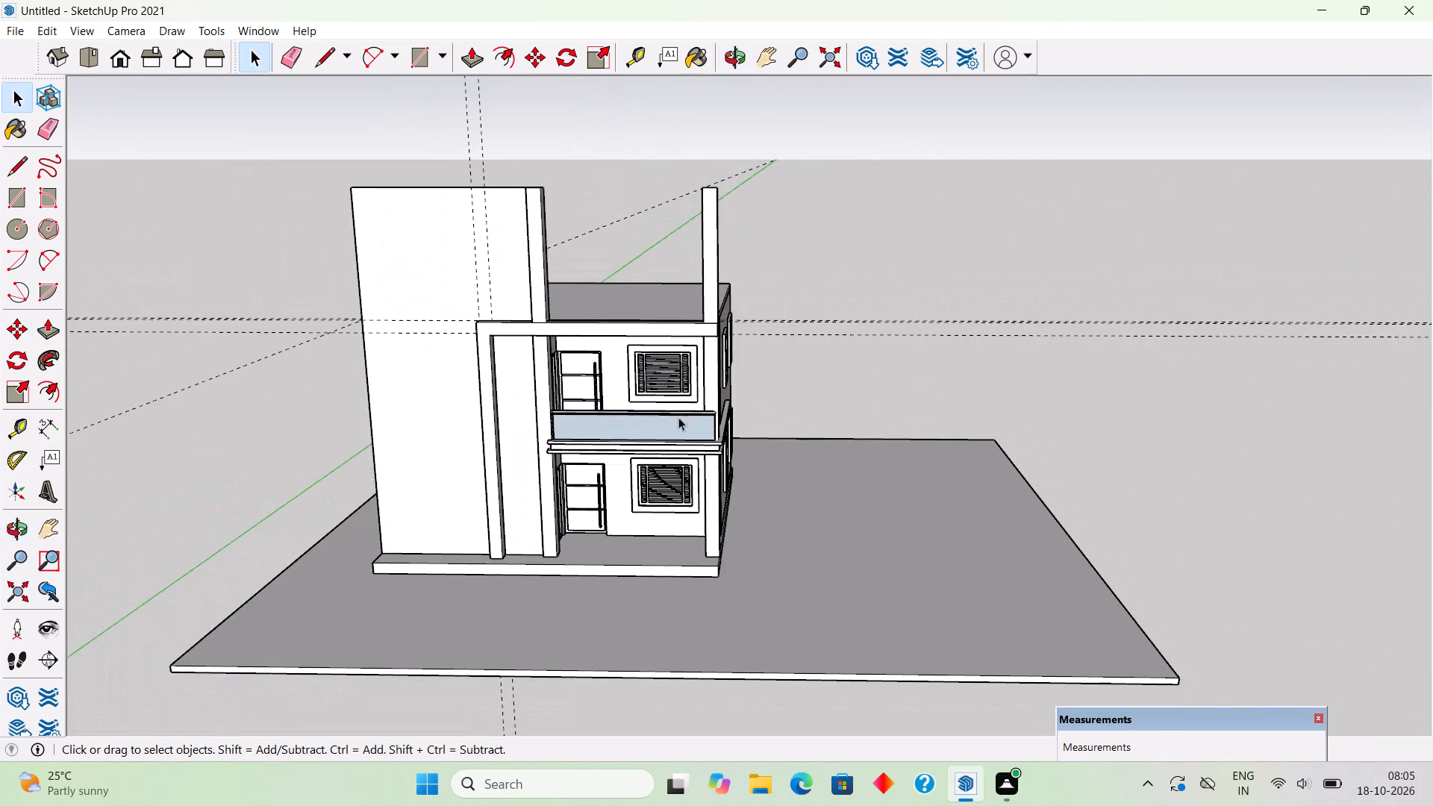
middle_click_drag(596, 339, 784, 344)
scroll(784, 344, "up", 4)
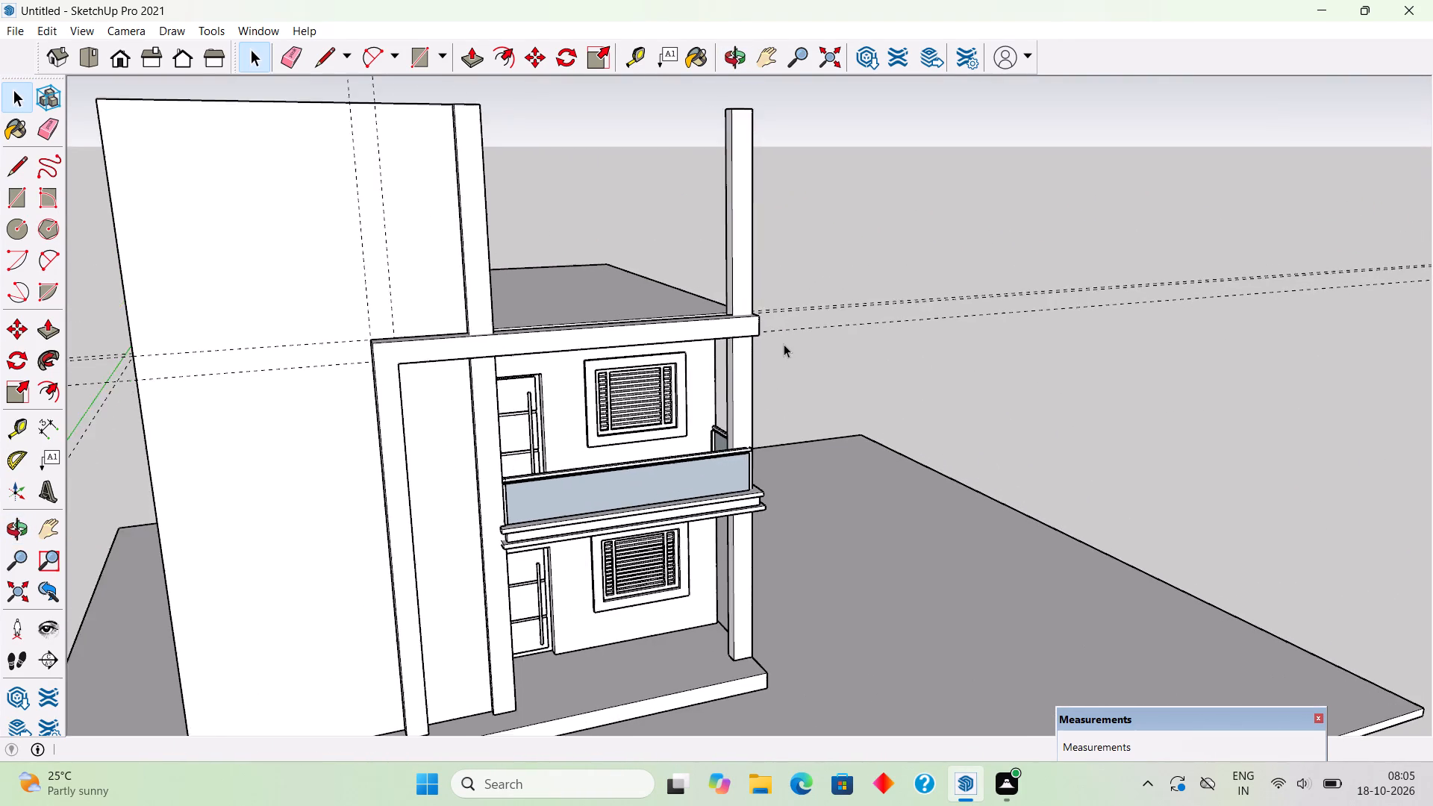
scroll(784, 344, "up", 3)
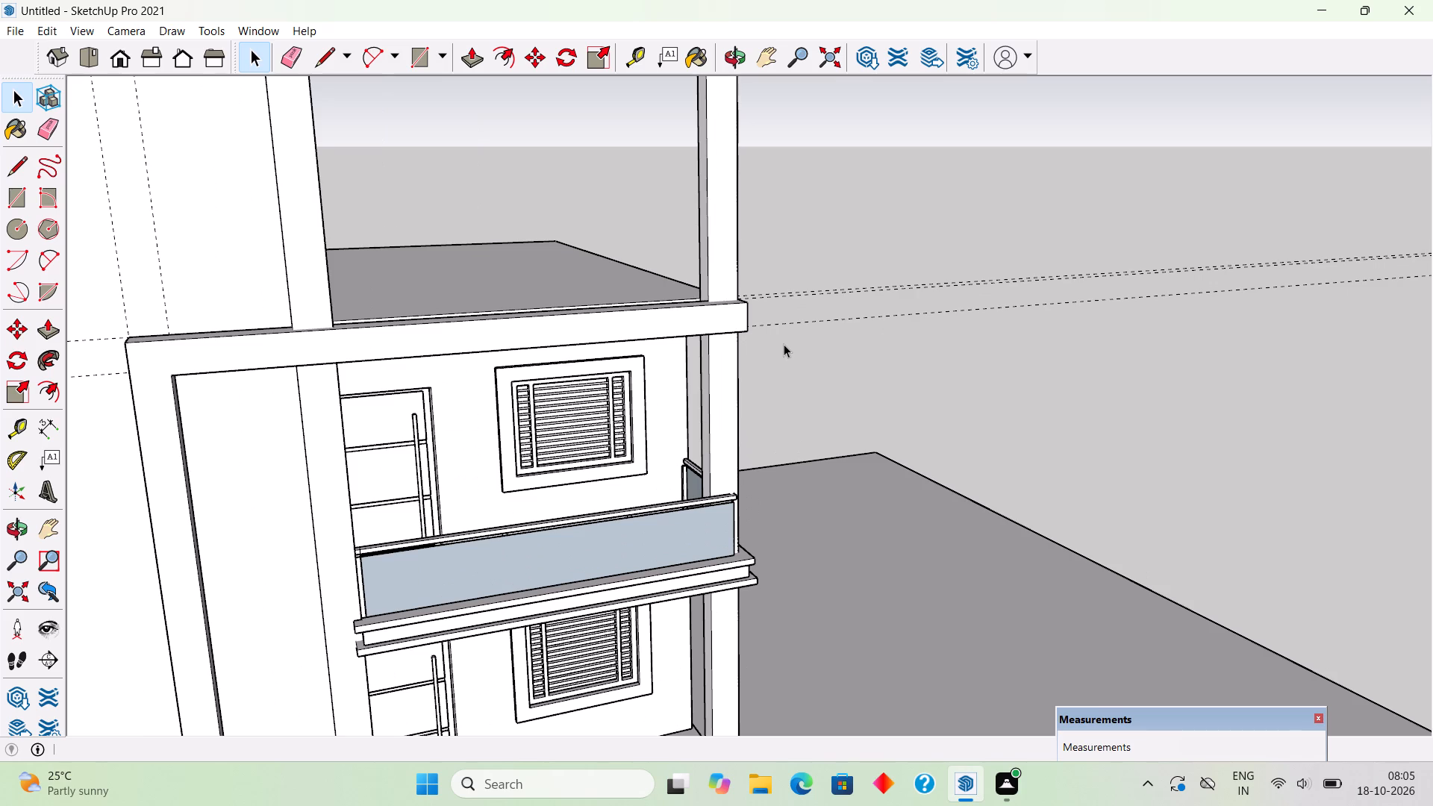
scroll(450, 349, "down", 4)
scroll(311, 404, "down", 5)
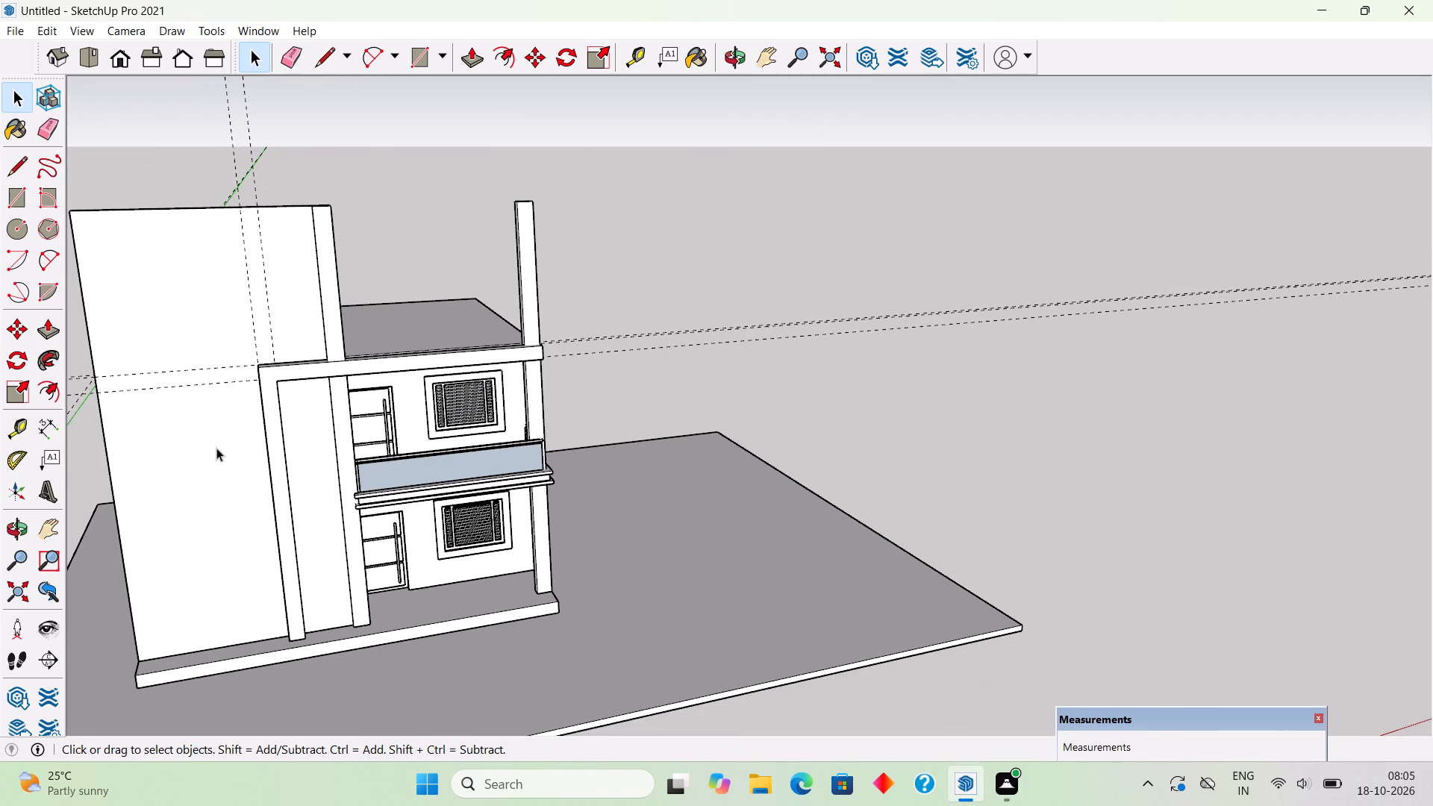
Make a group of all connected geometry of the front frame's vertical band and horizontal beam.
scroll(216, 448, "up", 2)
middle_click_drag(216, 448, 316, 381)
scroll(343, 373, "up", 4)
middle_click_drag(337, 369, 234, 307)
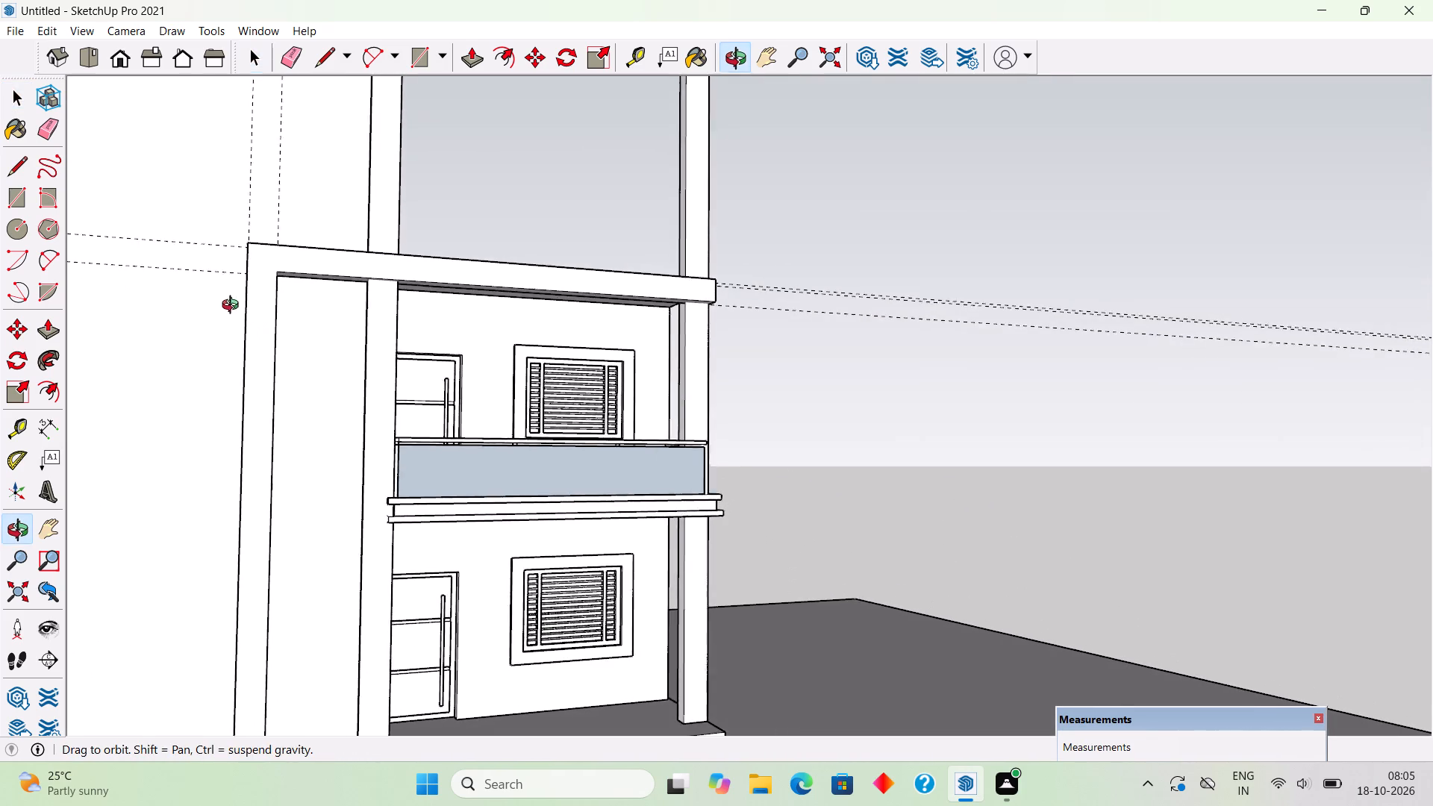
middle_click_drag(234, 307, 233, 303)
left_click(269, 281)
triple_click(269, 281)
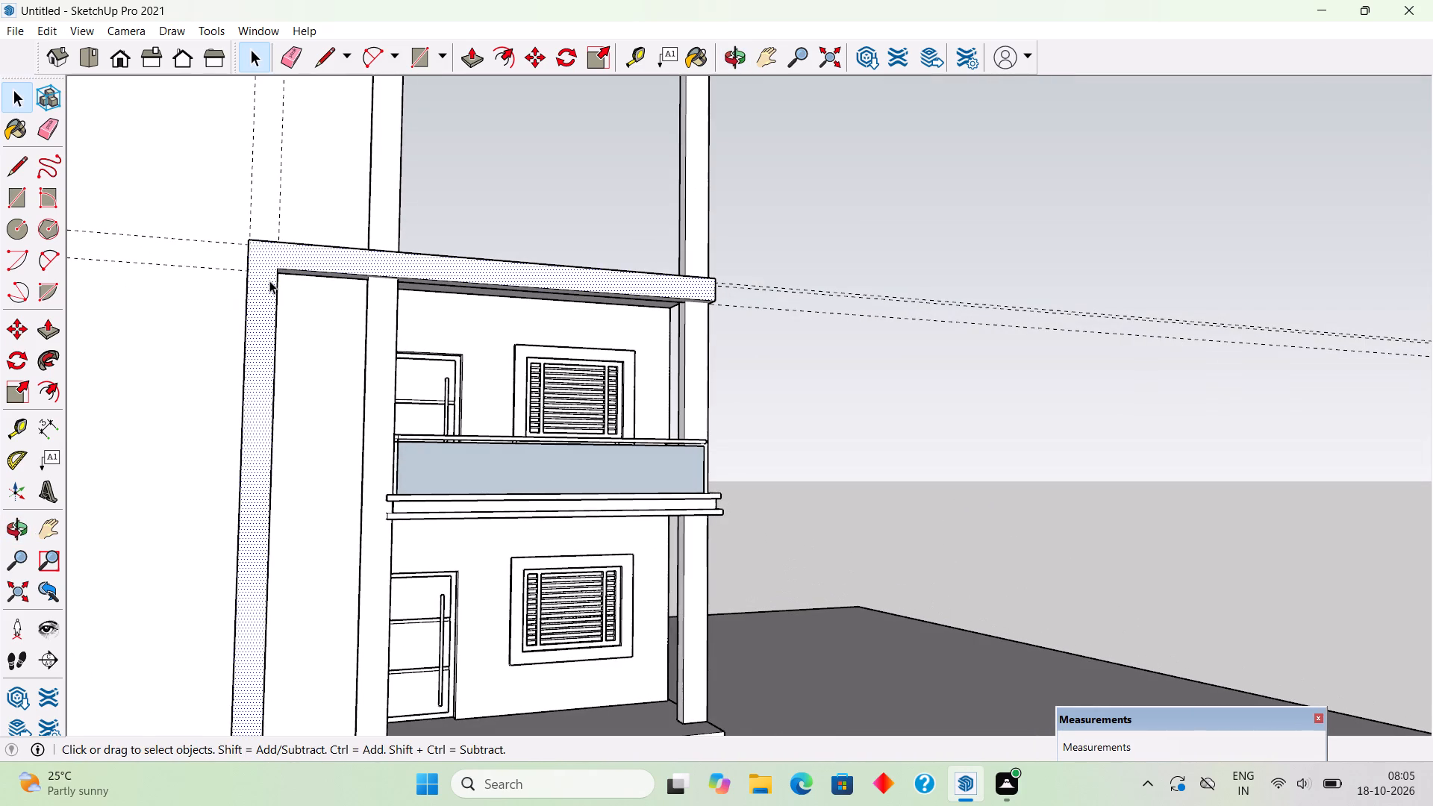
right_click(269, 280)
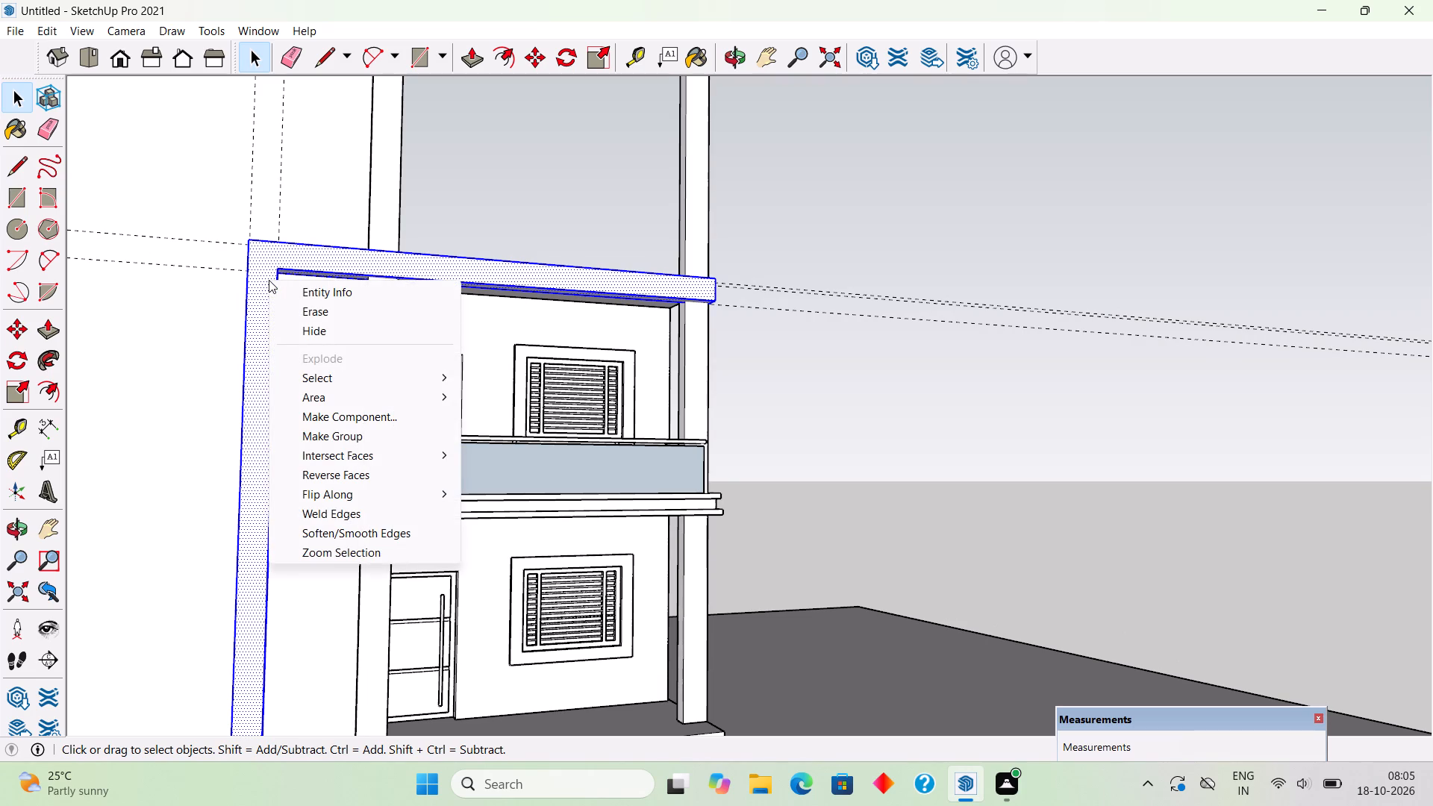
right_click(269, 280)
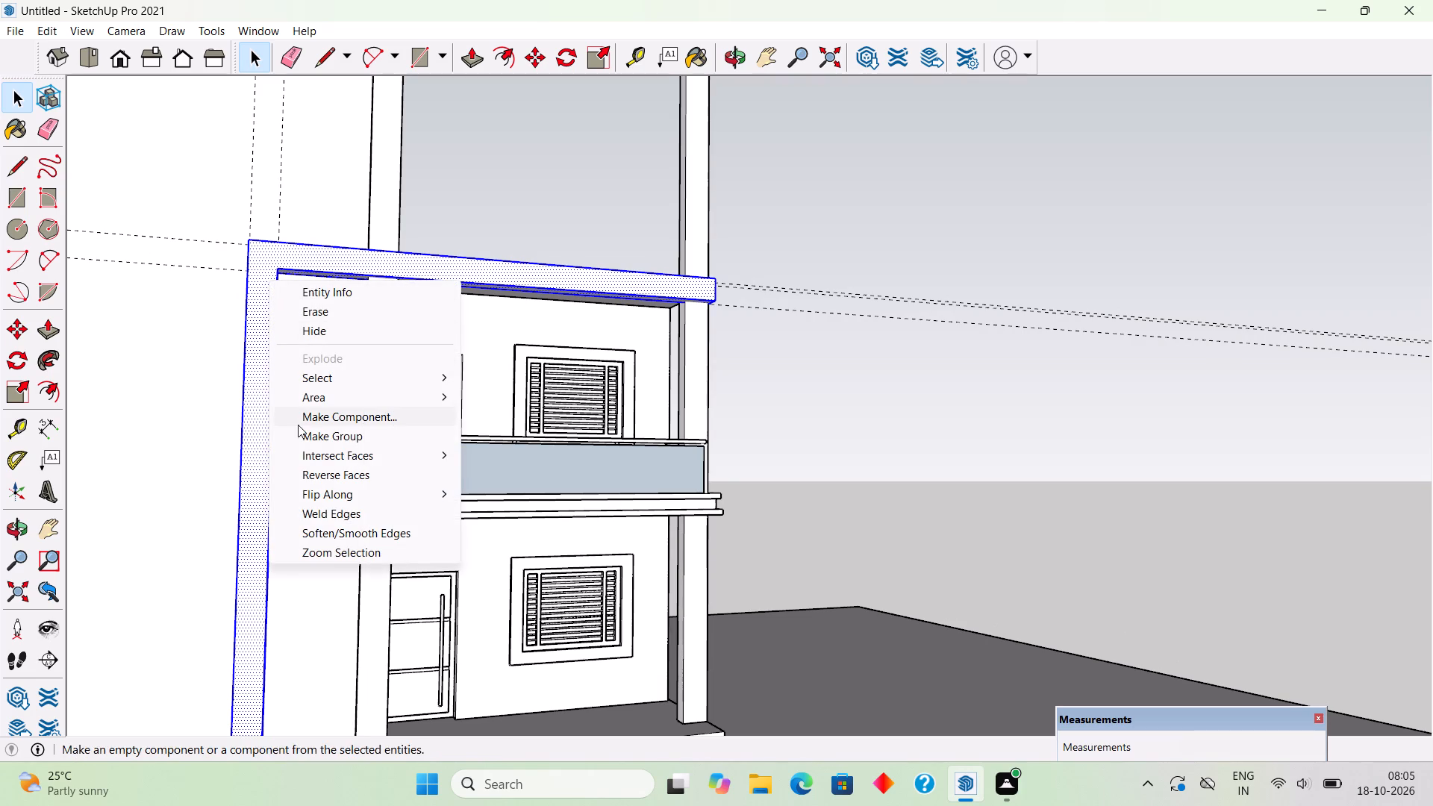
left_click(299, 434)
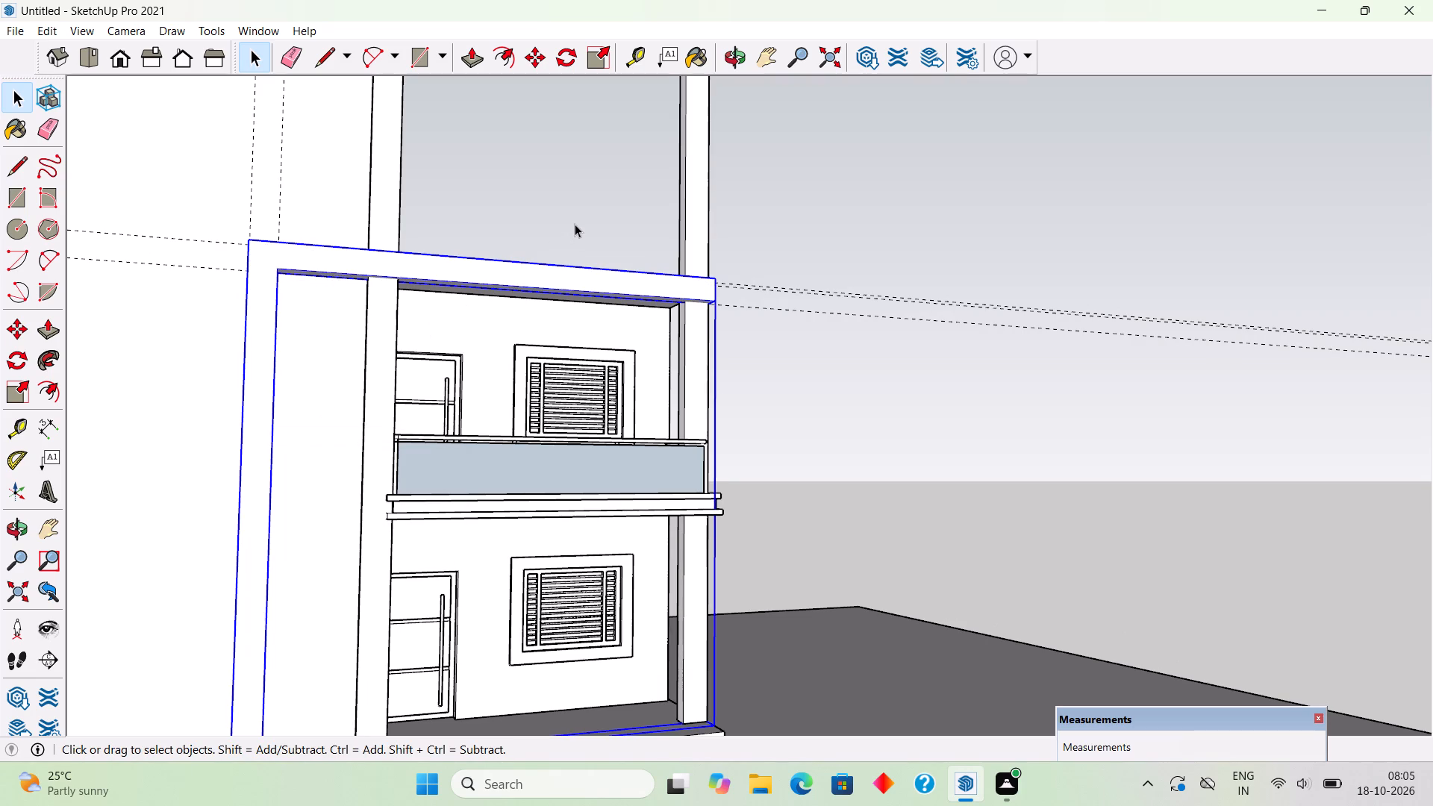
left_click(575, 224)
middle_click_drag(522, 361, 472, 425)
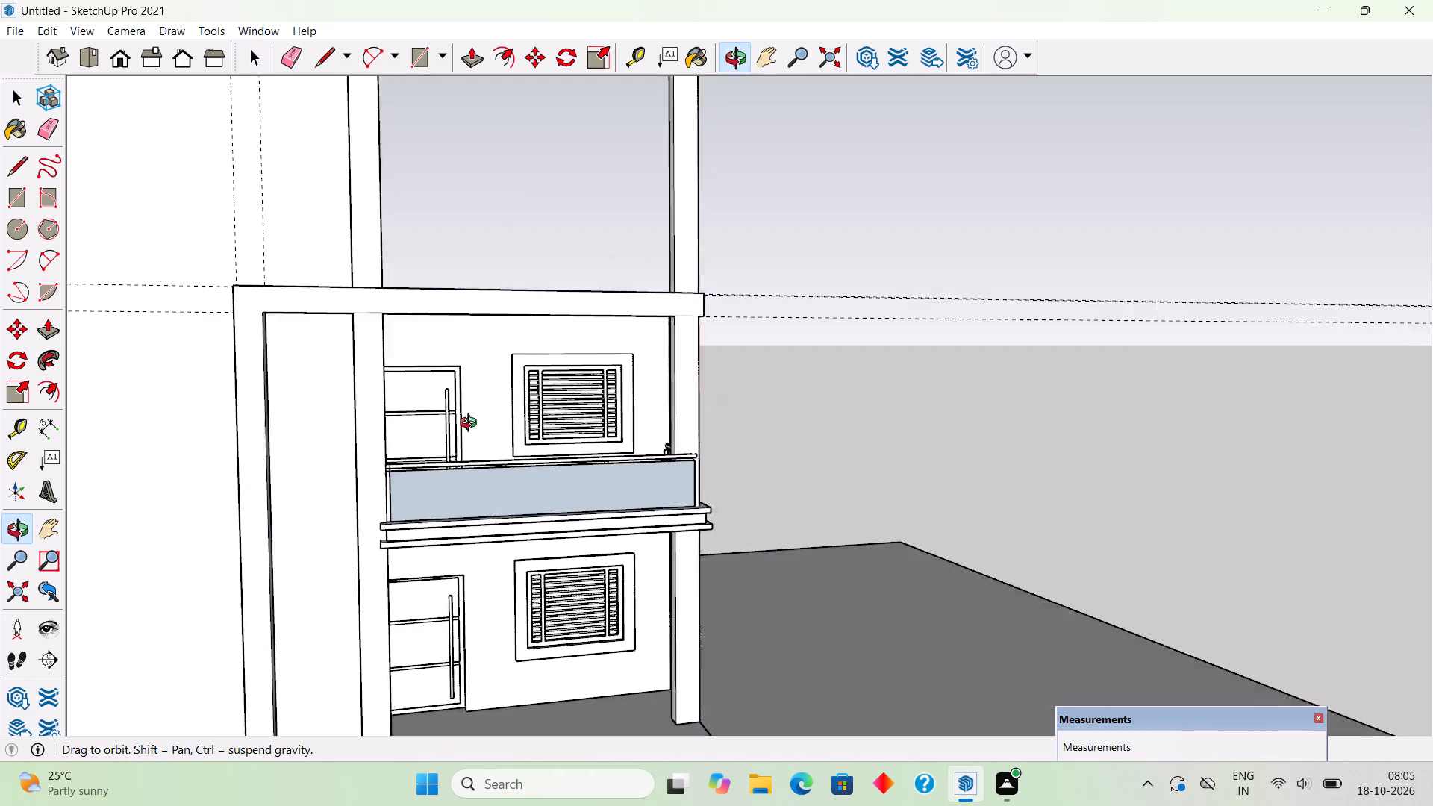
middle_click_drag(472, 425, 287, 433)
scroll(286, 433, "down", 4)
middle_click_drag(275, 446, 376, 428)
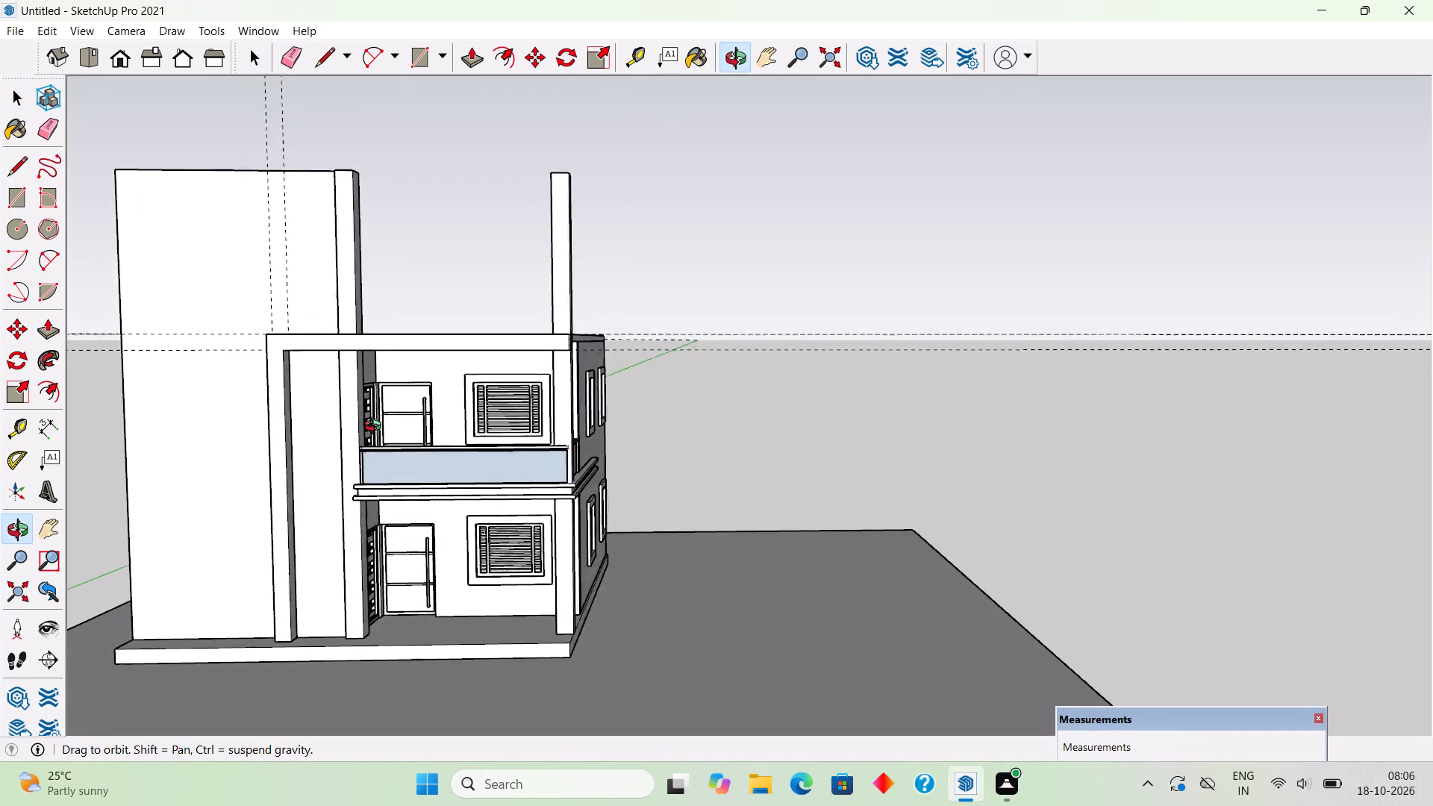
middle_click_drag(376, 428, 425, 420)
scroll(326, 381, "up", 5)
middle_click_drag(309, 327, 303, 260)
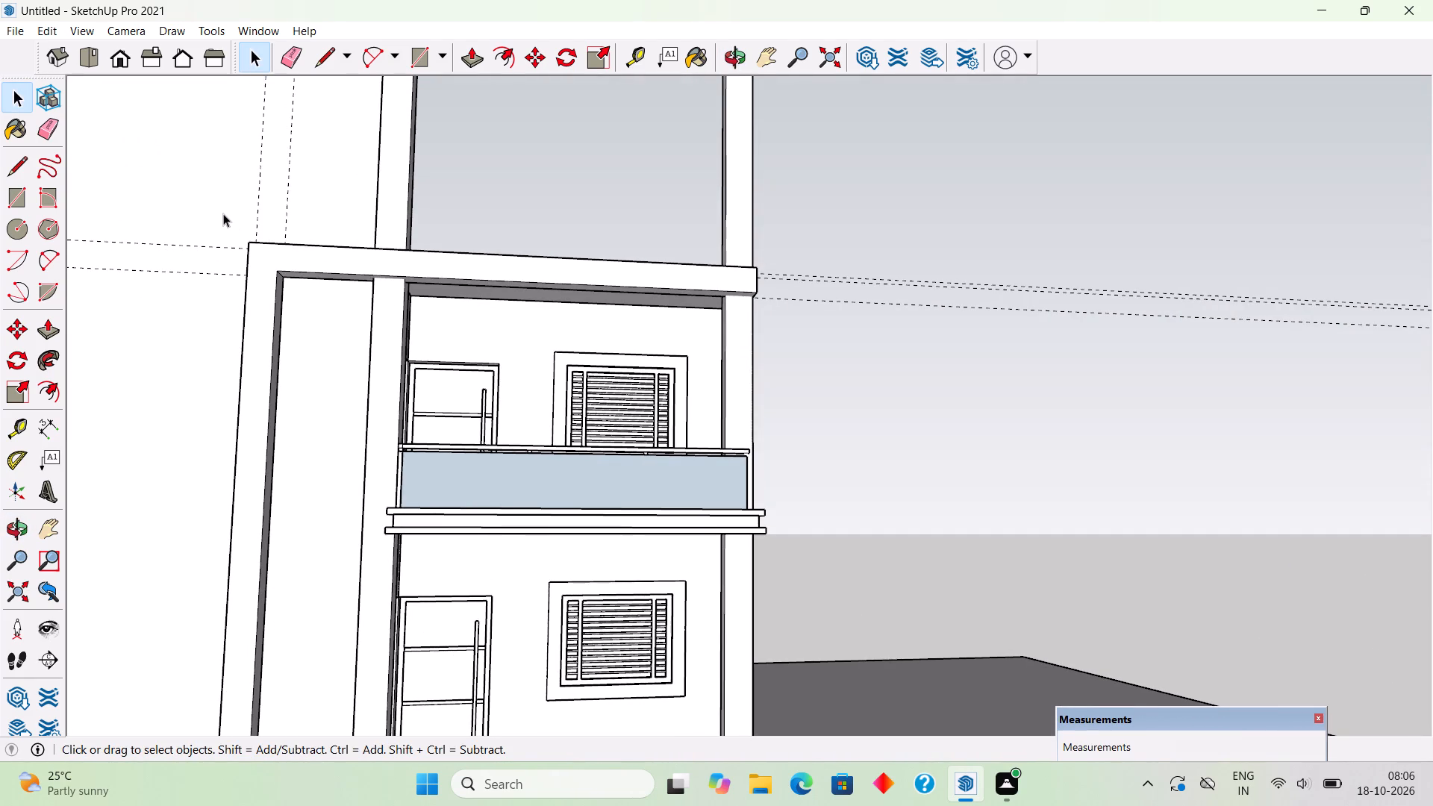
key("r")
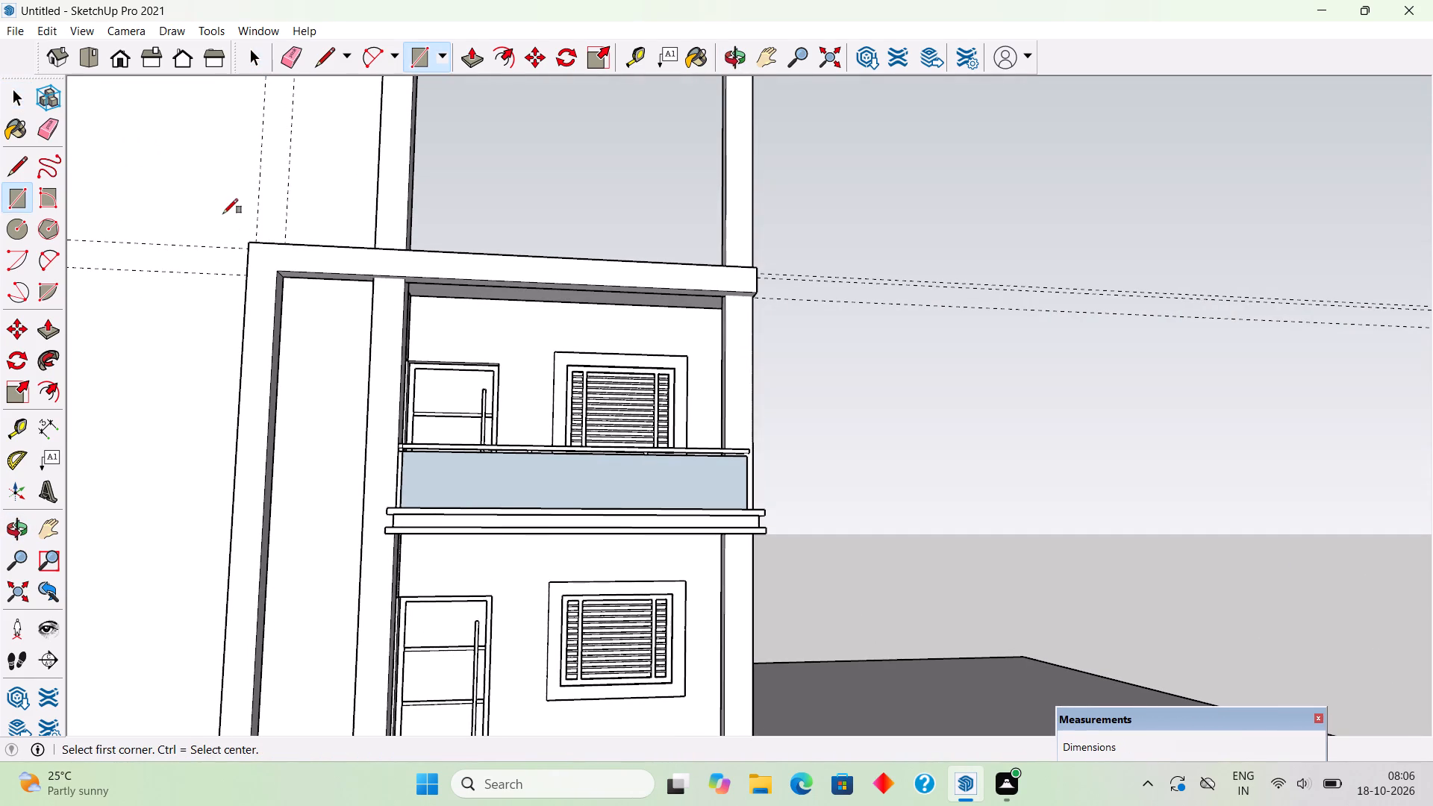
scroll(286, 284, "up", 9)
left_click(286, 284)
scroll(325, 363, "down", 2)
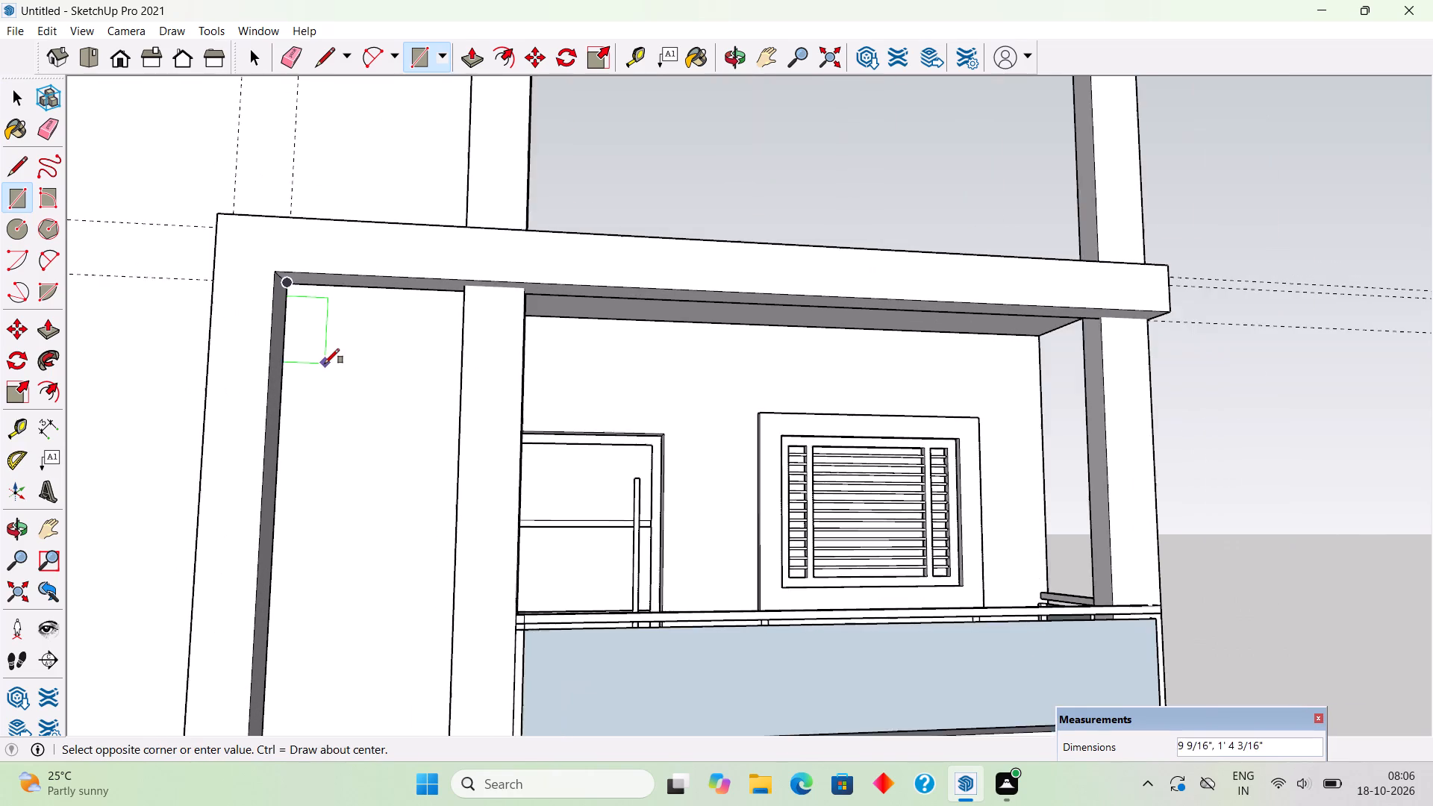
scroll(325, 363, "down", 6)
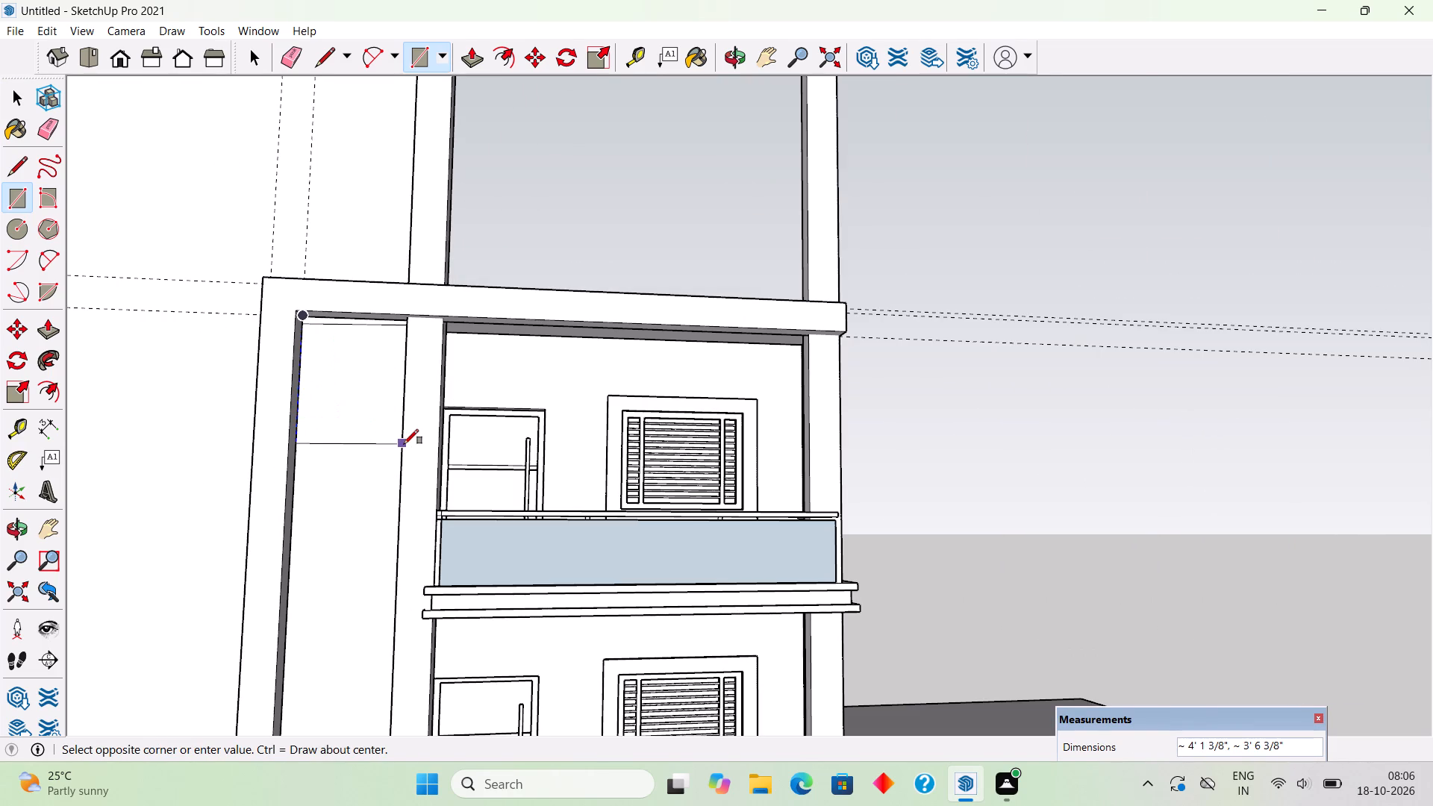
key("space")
Draw a 3'6" by 19'11" rectangle on the front wall between the vertical band and post, from the frame's inner top corner to the post's base.
type("r")
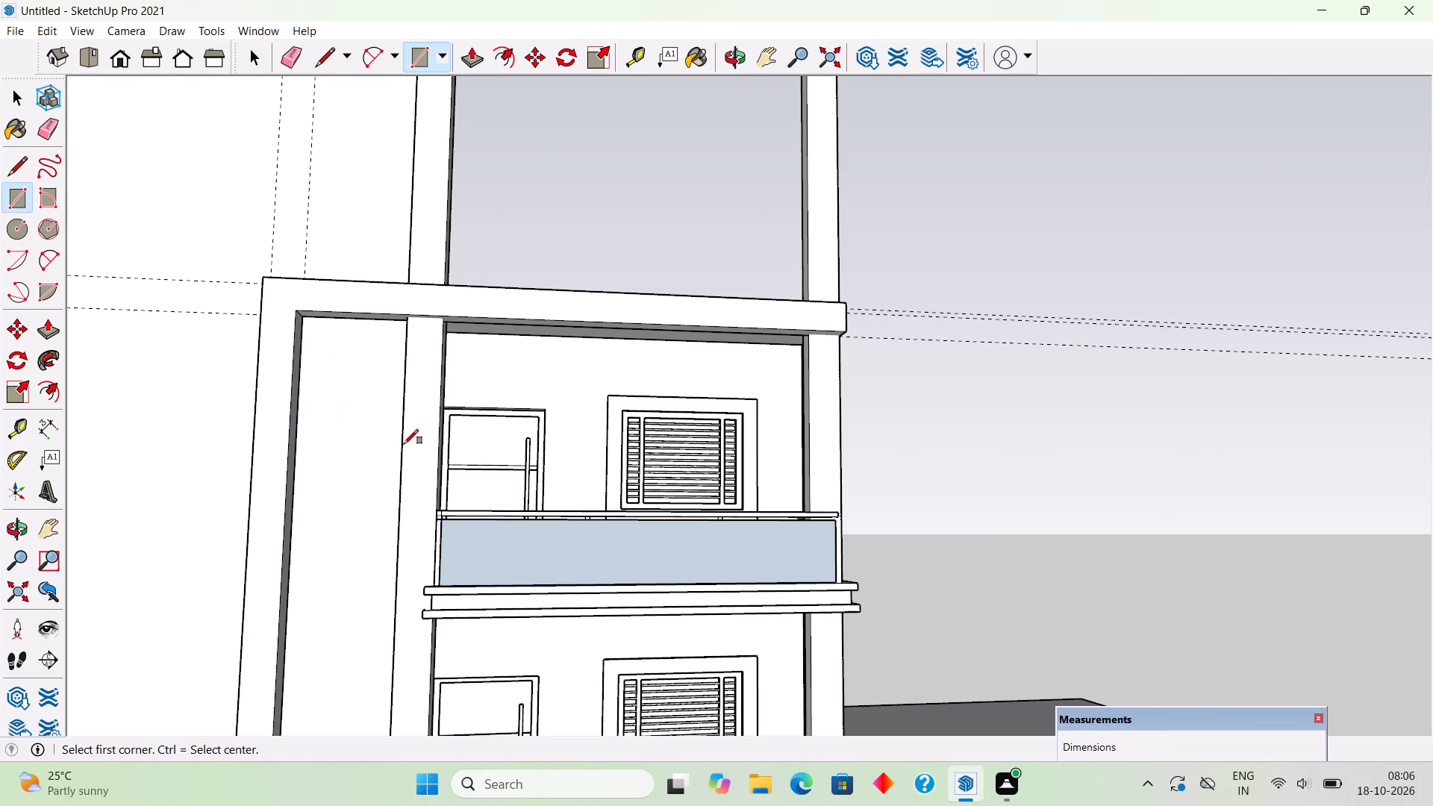
scroll(404, 444, "up", 1)
scroll(344, 351, "up", 6)
scroll(234, 307, "up", 9)
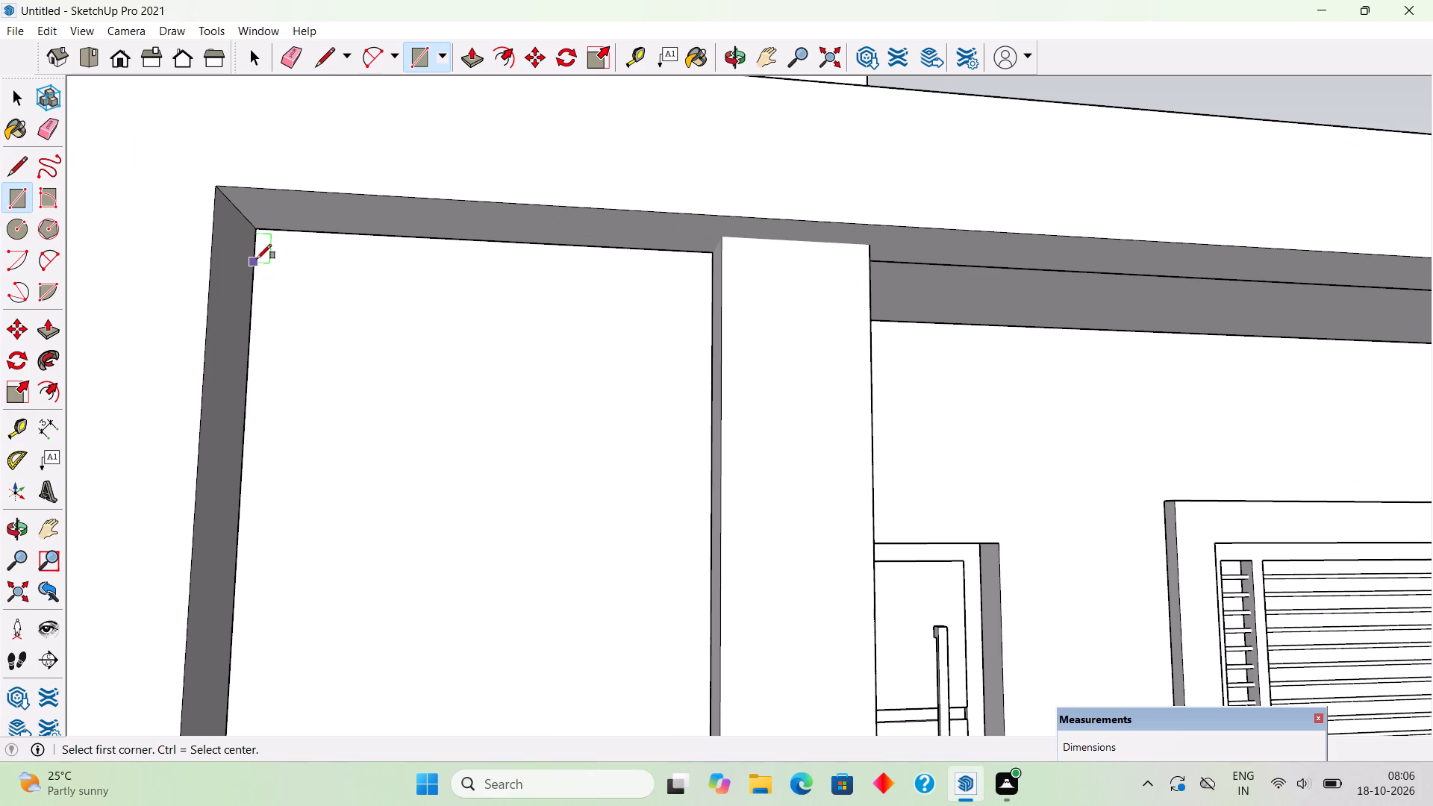
left_click(258, 224)
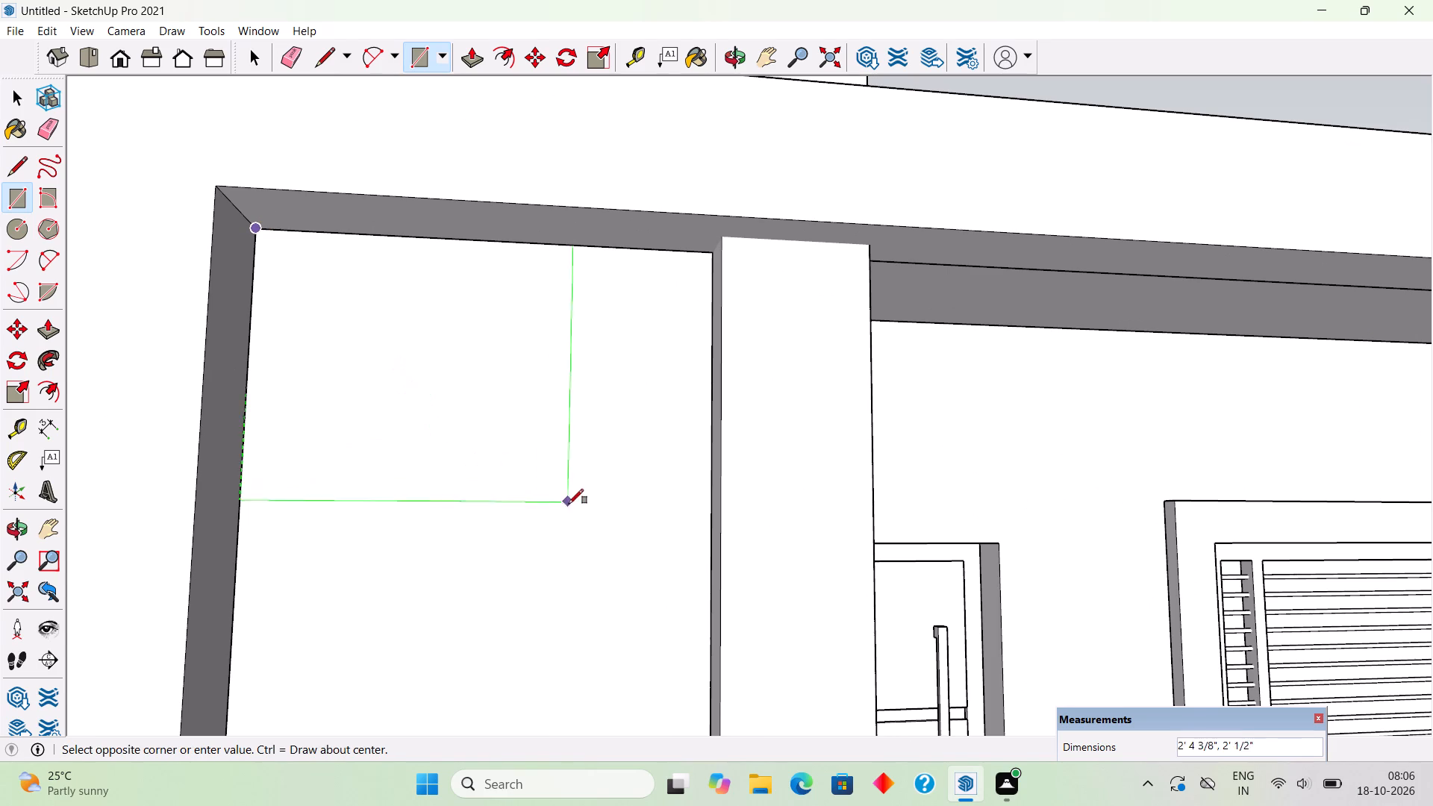
scroll(598, 582, "down", 16)
scroll(598, 582, "down", 9)
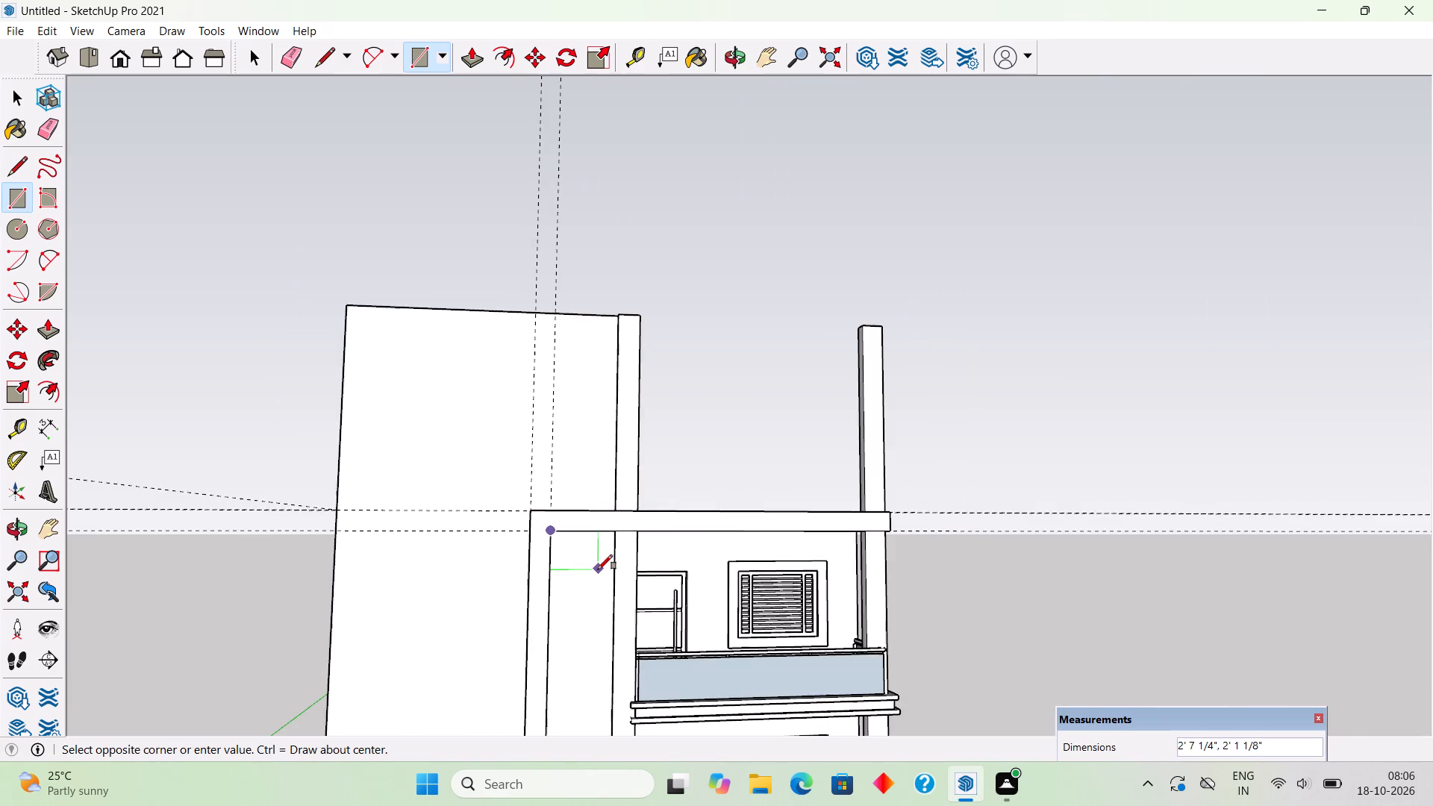
scroll(598, 569, "down", 11)
scroll(590, 622, "up", 5)
scroll(575, 696, "up", 3)
middle_click_drag(595, 706, 685, 746)
scroll(665, 703, "up", 7)
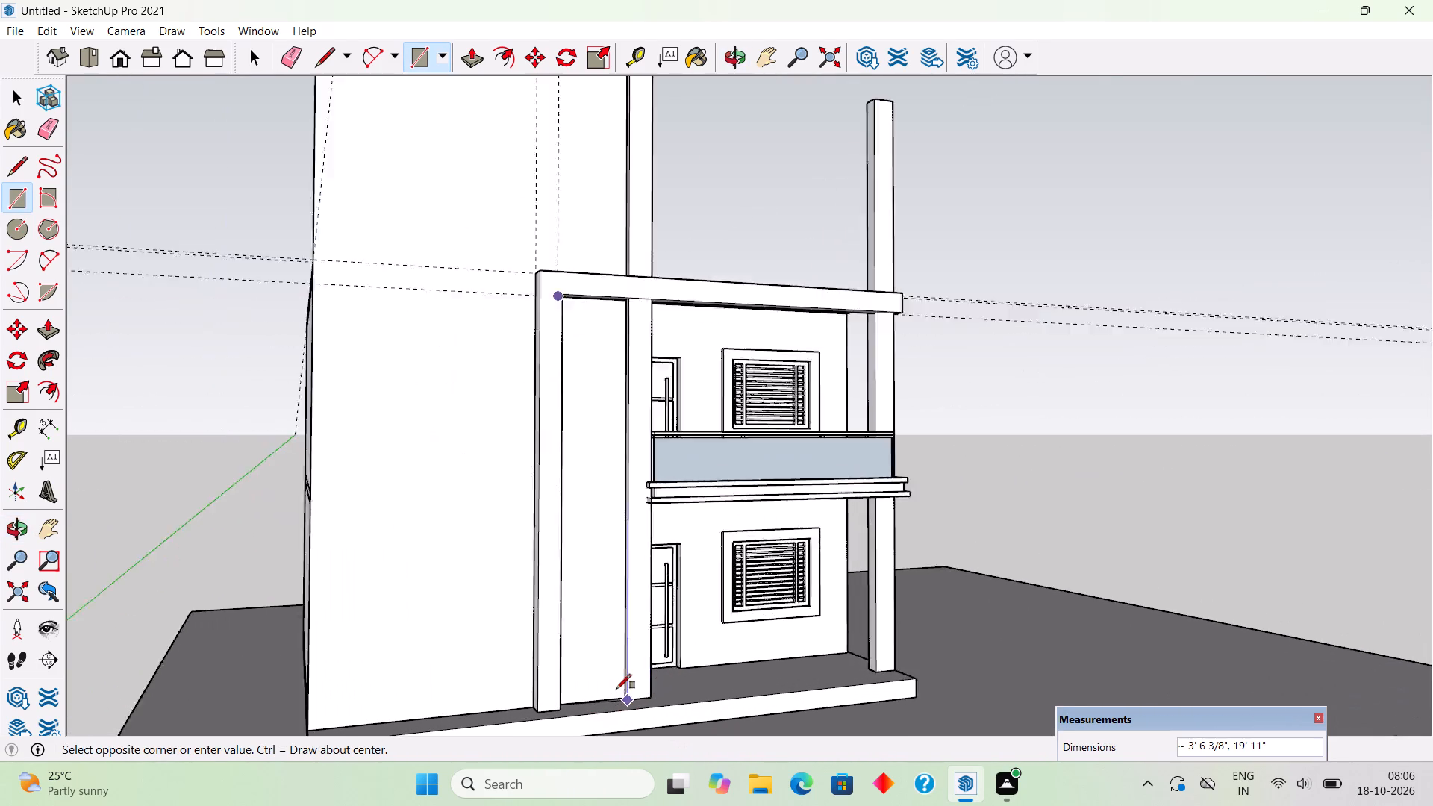
scroll(616, 689, "up", 12)
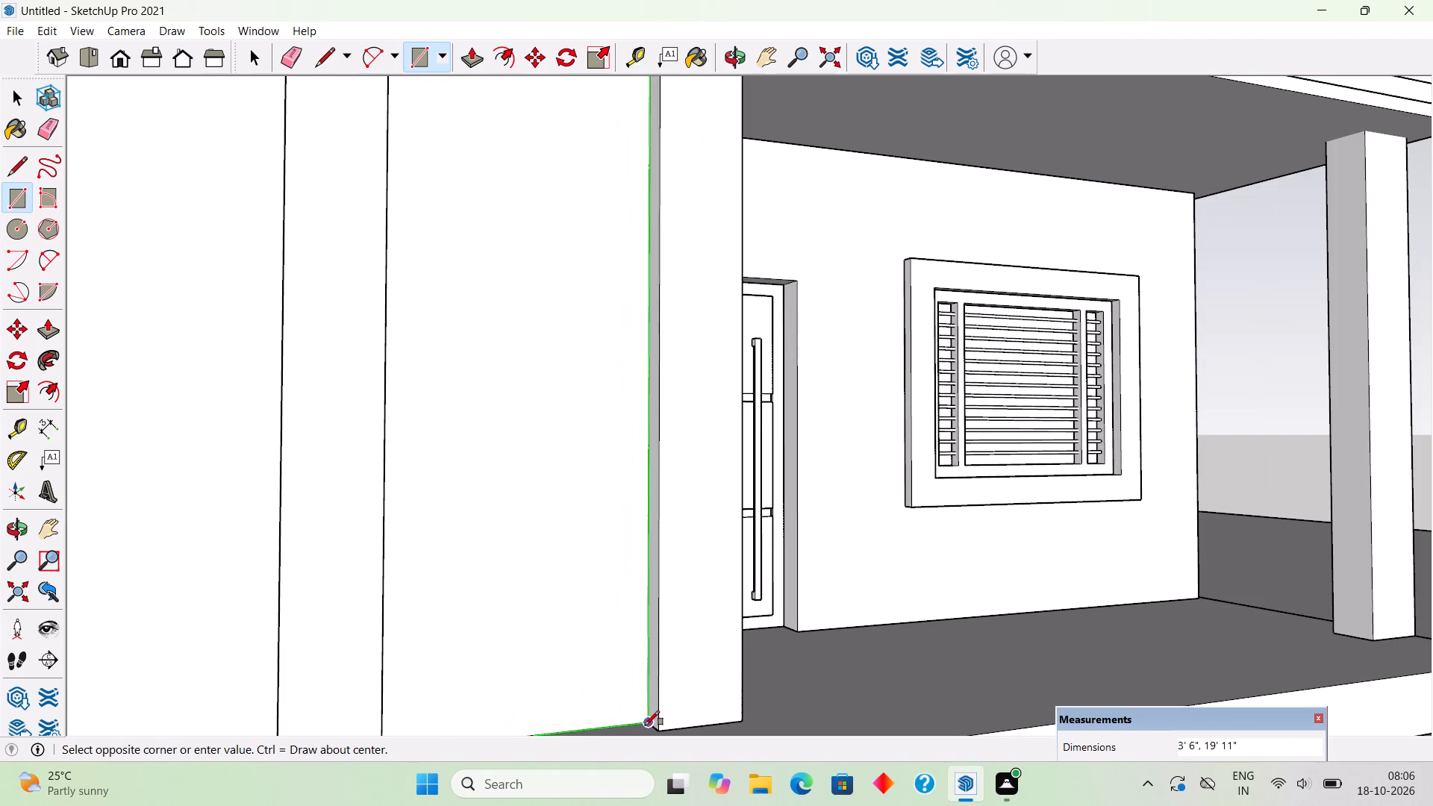
left_click(645, 725)
Extrude the new rectangle between the frame's vertical band and the post outward by 1" into a thin wall panel.
key("p")
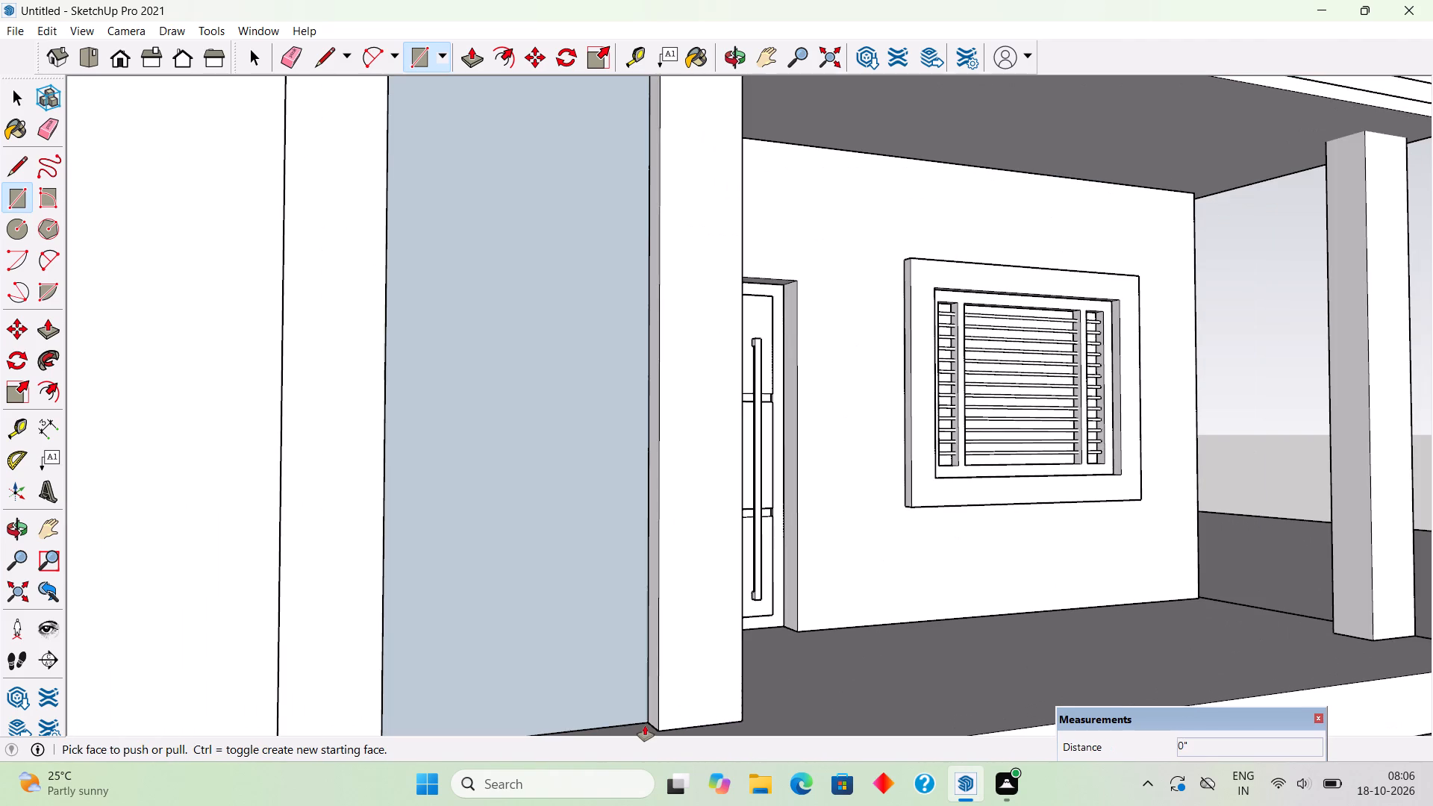
left_click(505, 629)
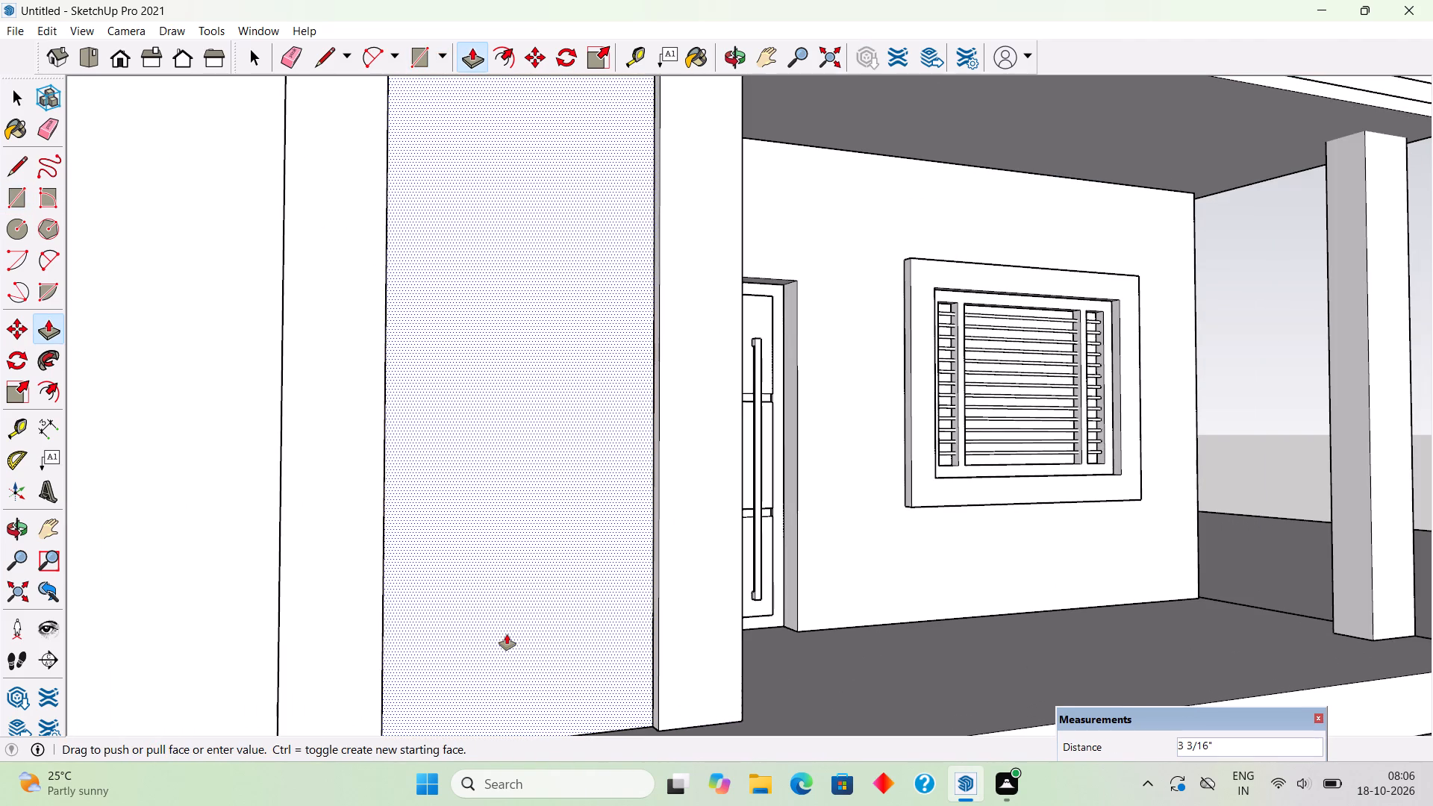
type("1\"")
key("Return")
key("space")
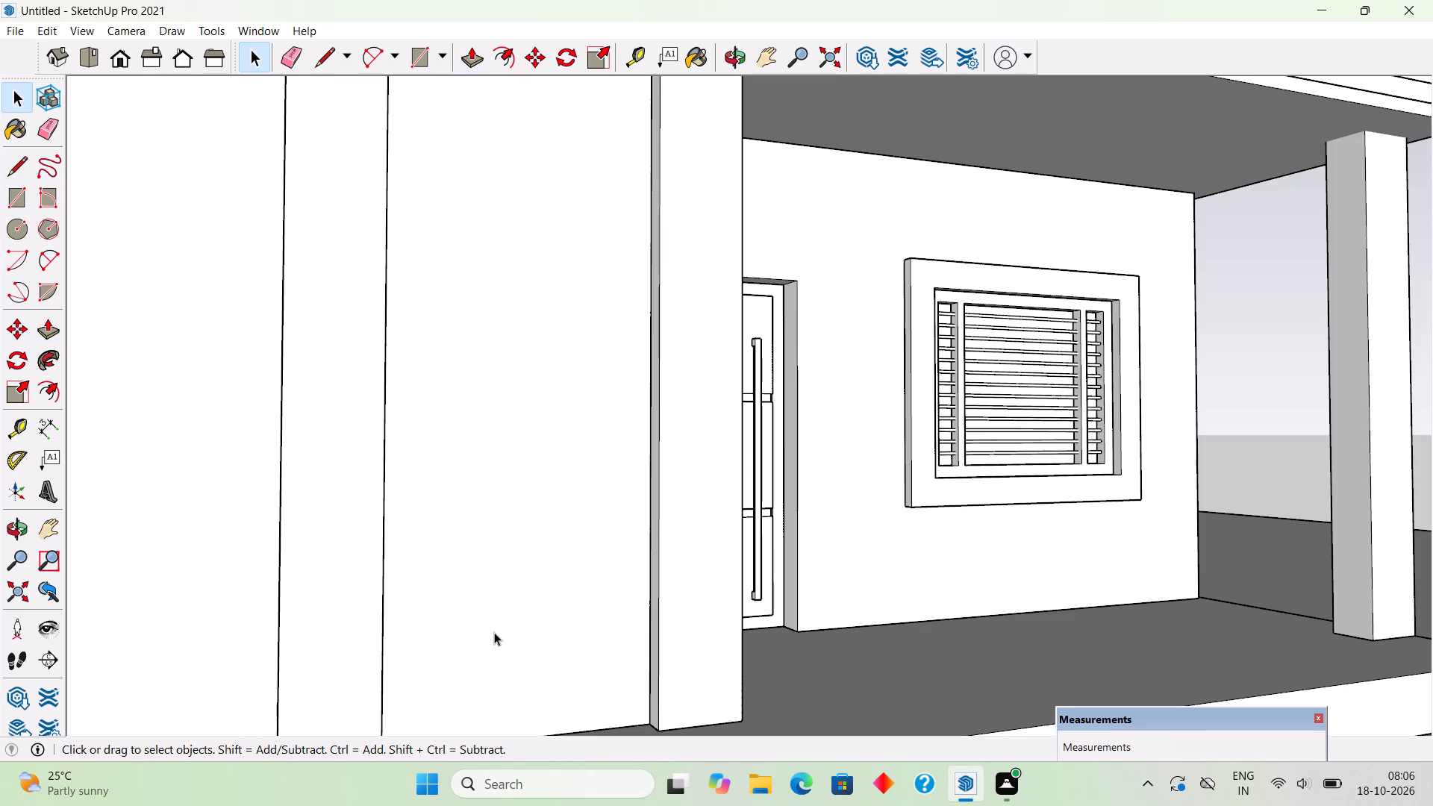
Make a group of all connected geometry of the thin wall panel inside the front frame.
triple_click(466, 554)
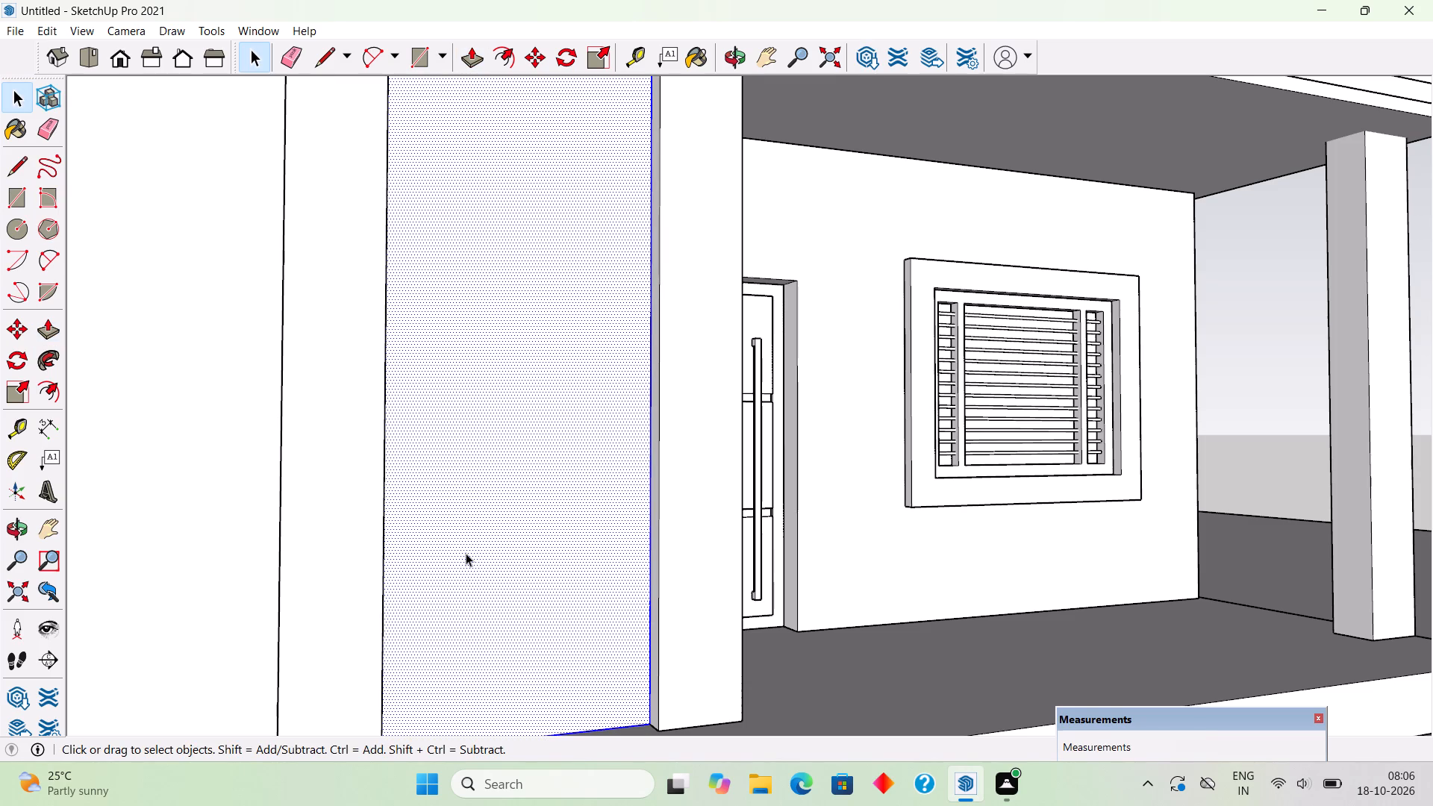
right_click(466, 553)
left_click(520, 425)
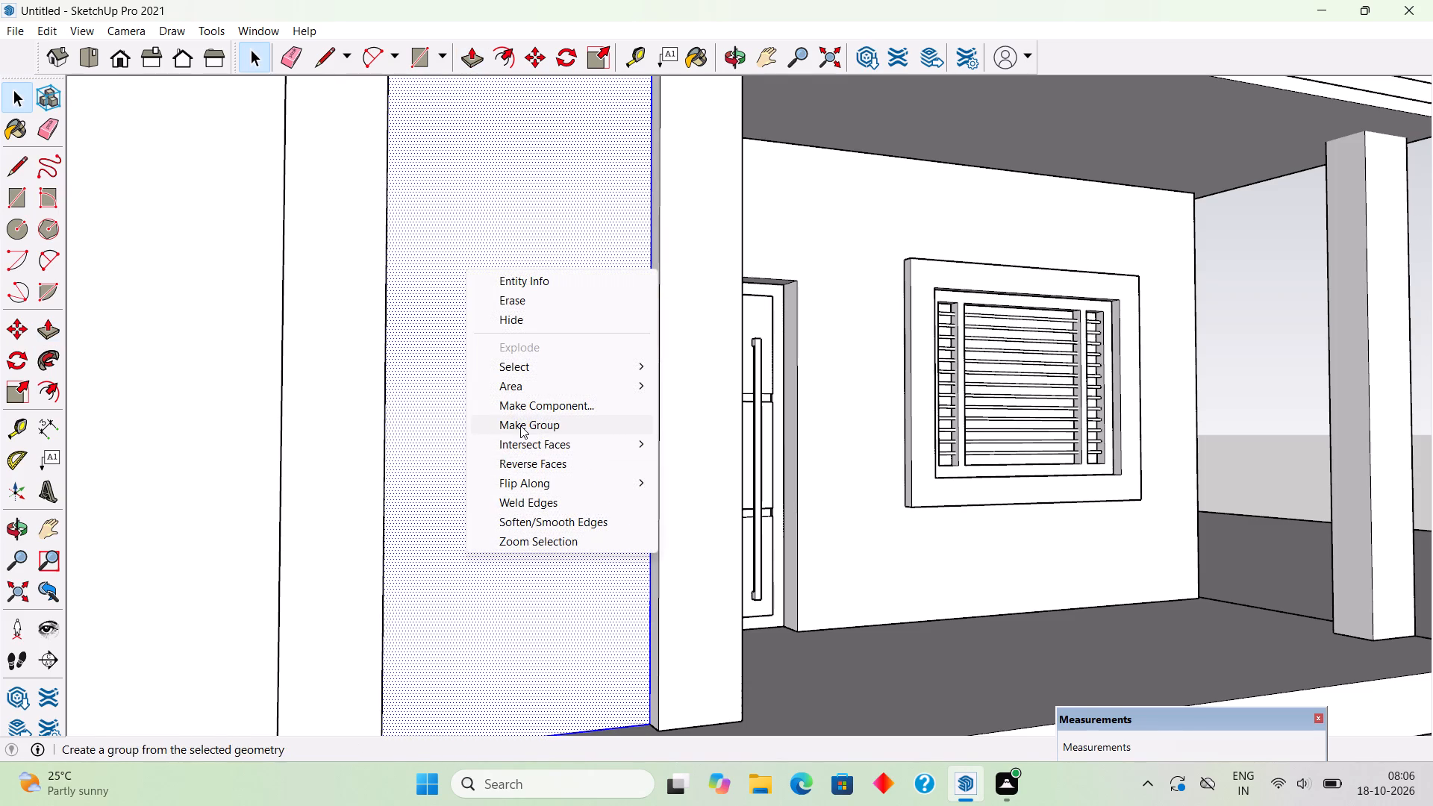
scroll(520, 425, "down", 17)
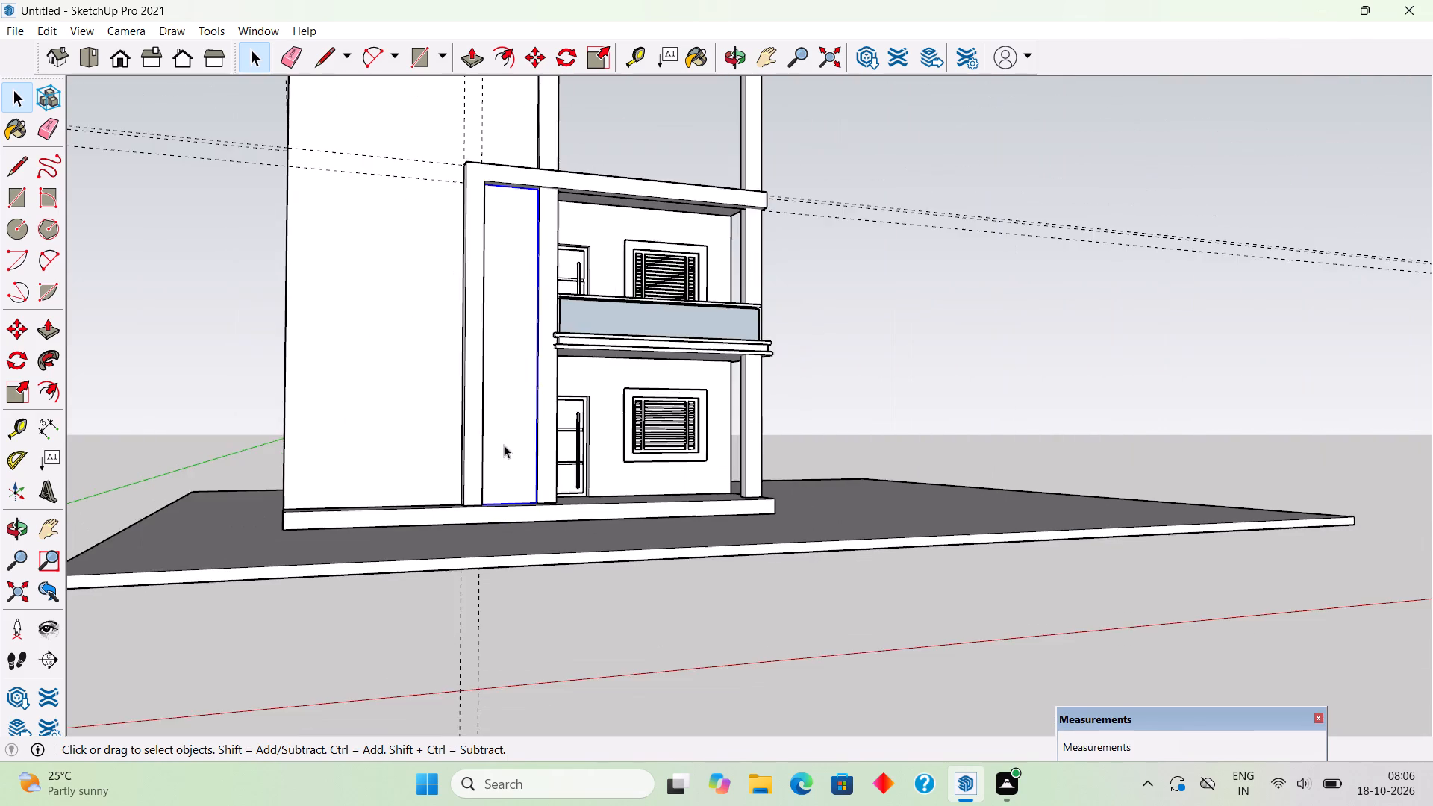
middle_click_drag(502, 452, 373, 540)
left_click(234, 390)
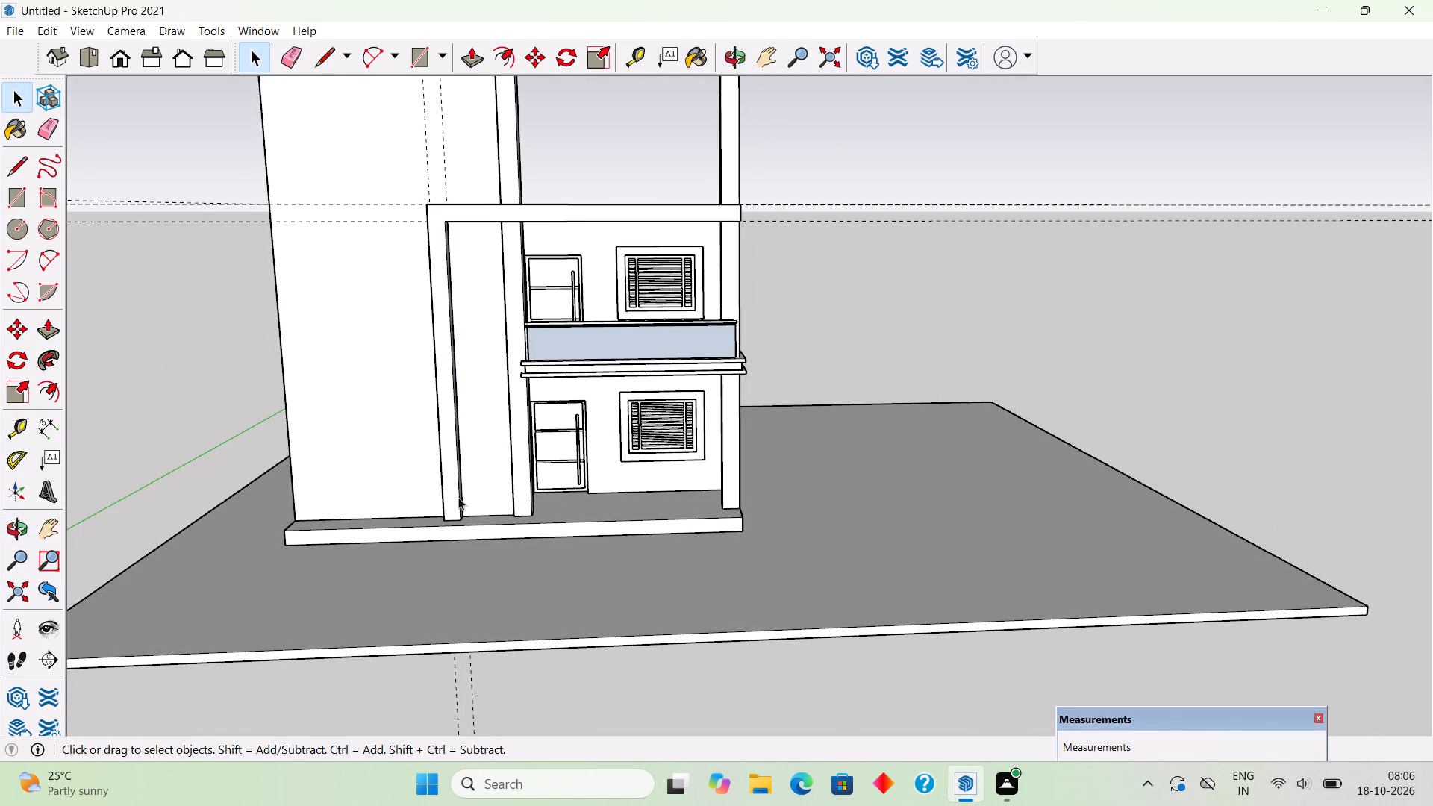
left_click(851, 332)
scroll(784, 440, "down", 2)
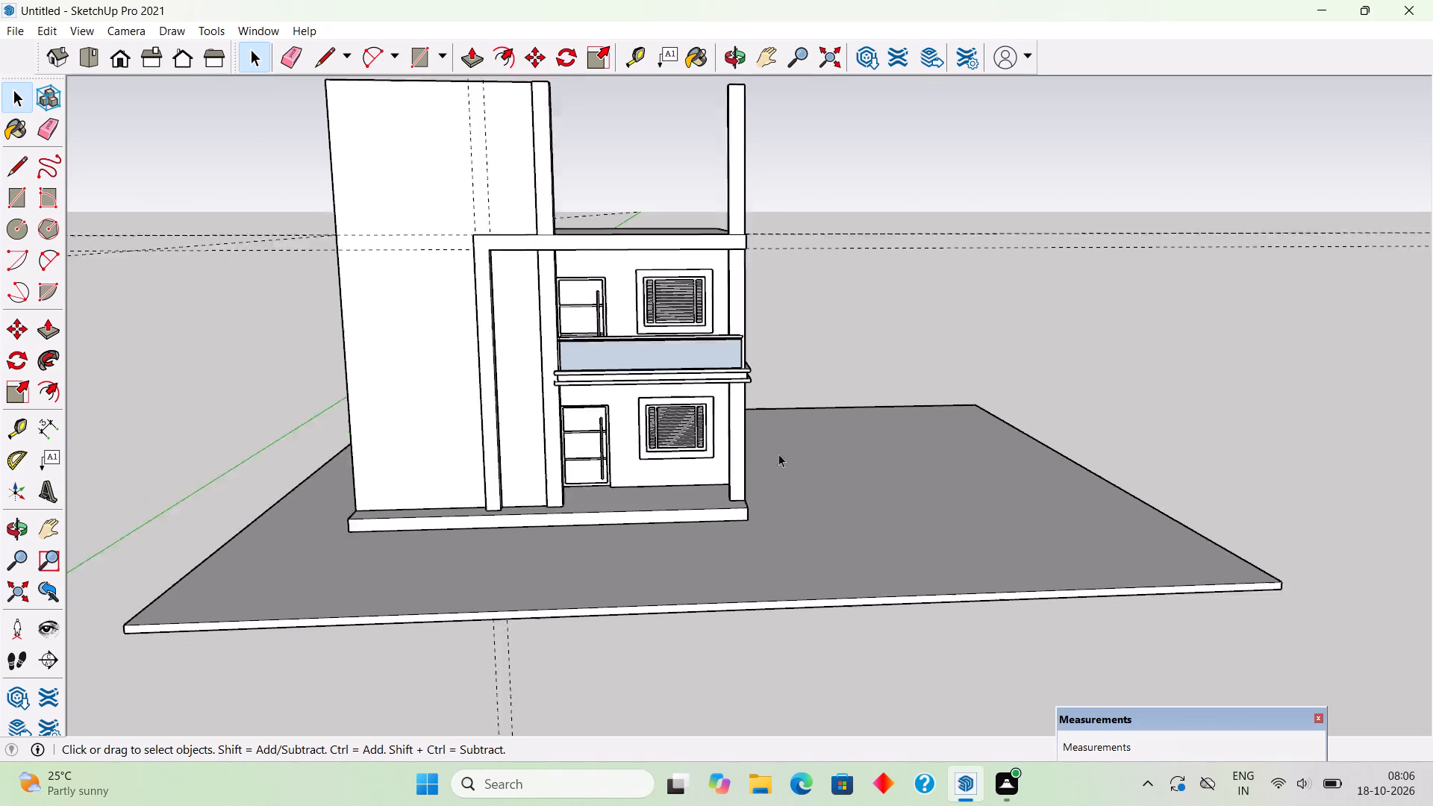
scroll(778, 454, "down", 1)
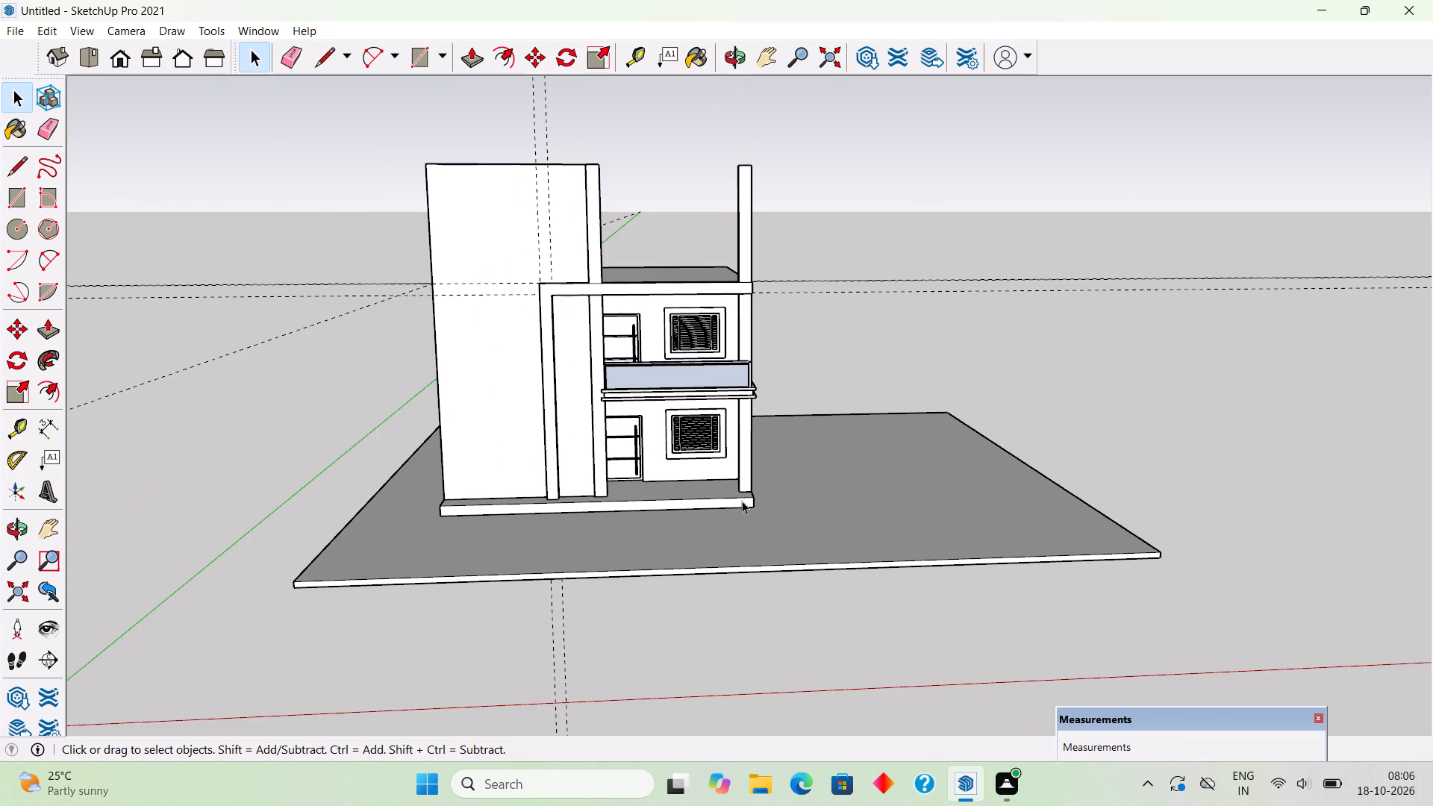
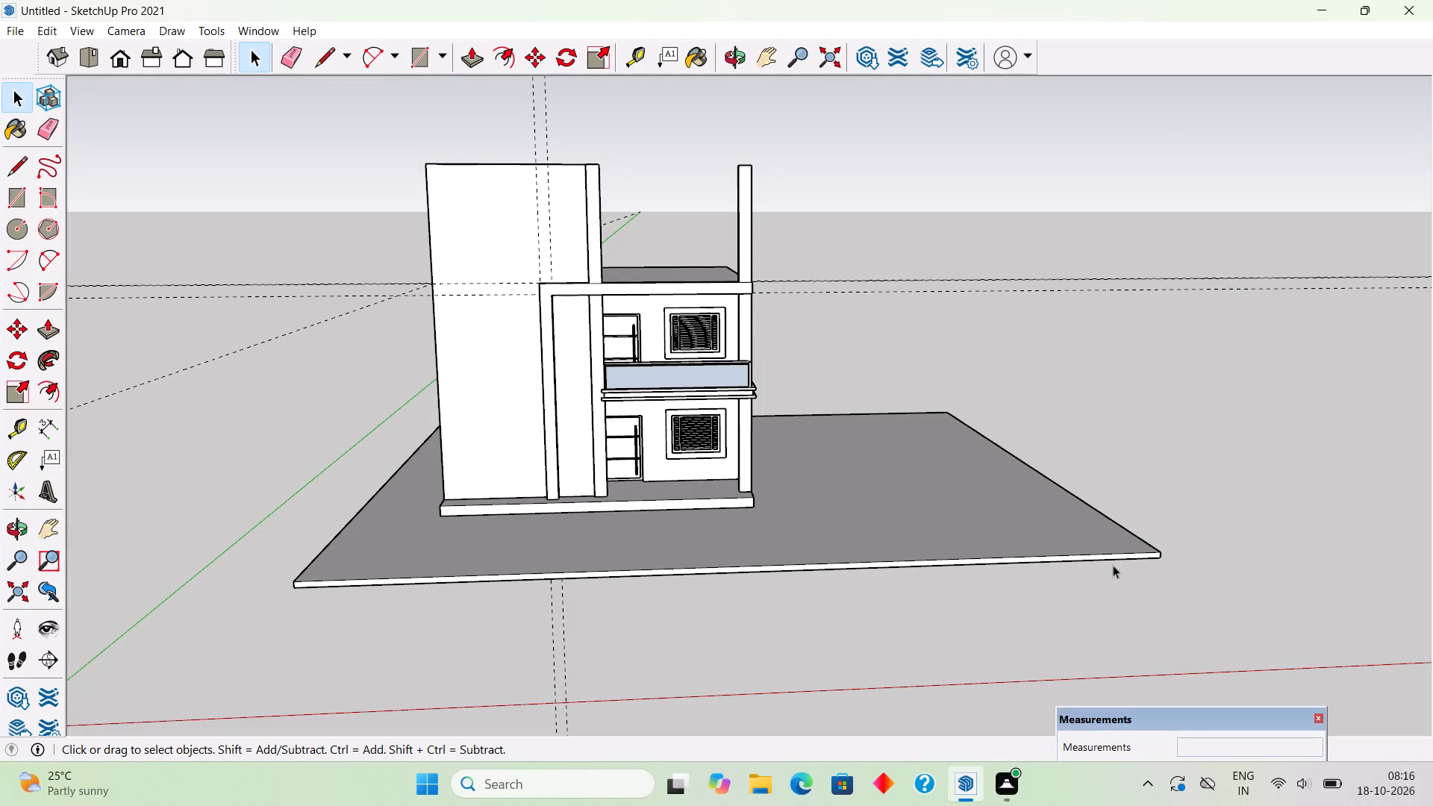
Examine the two-storey house's front facade, tall wall, columns and L-shaped frame from several sides and distances.
scroll(1057, 430, "down", 3)
scroll(763, 455, "up", 5)
scroll(443, 257, "up", 4)
middle_click_drag(552, 331, 447, 244)
scroll(447, 244, "up", 3)
middle_click_drag(614, 296, 624, 304)
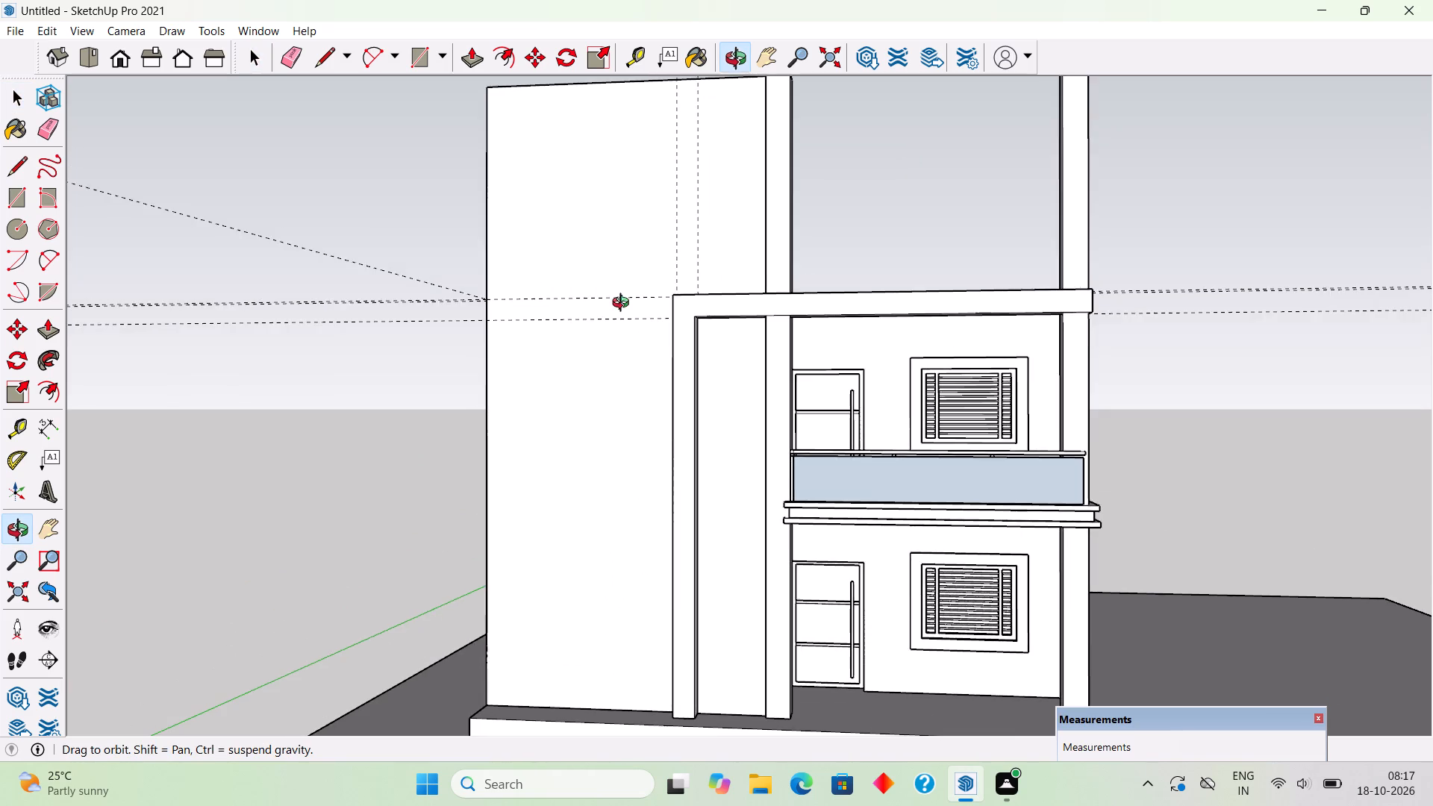
middle_click_drag(624, 304, 1103, 269)
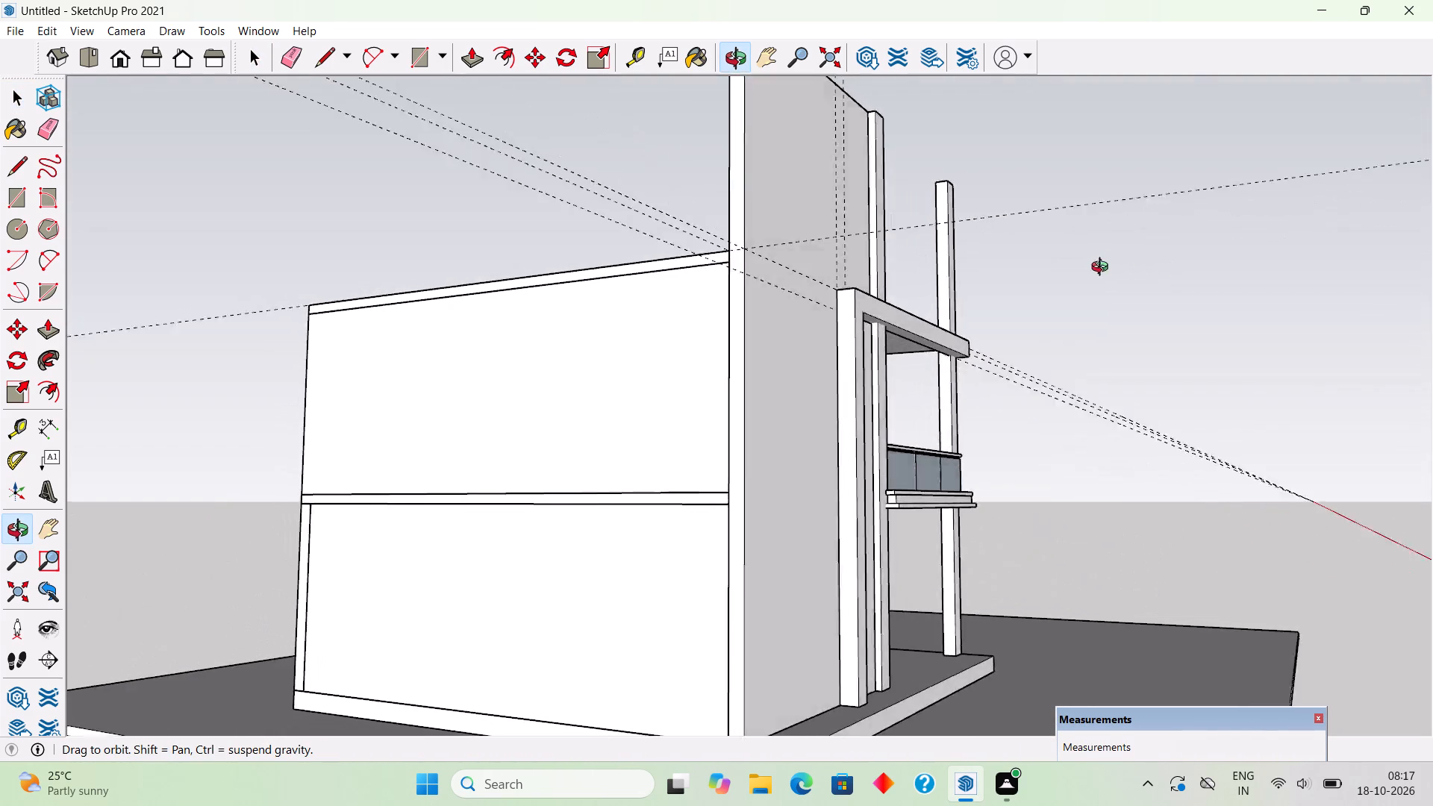
middle_click_drag(1103, 269, 802, 376)
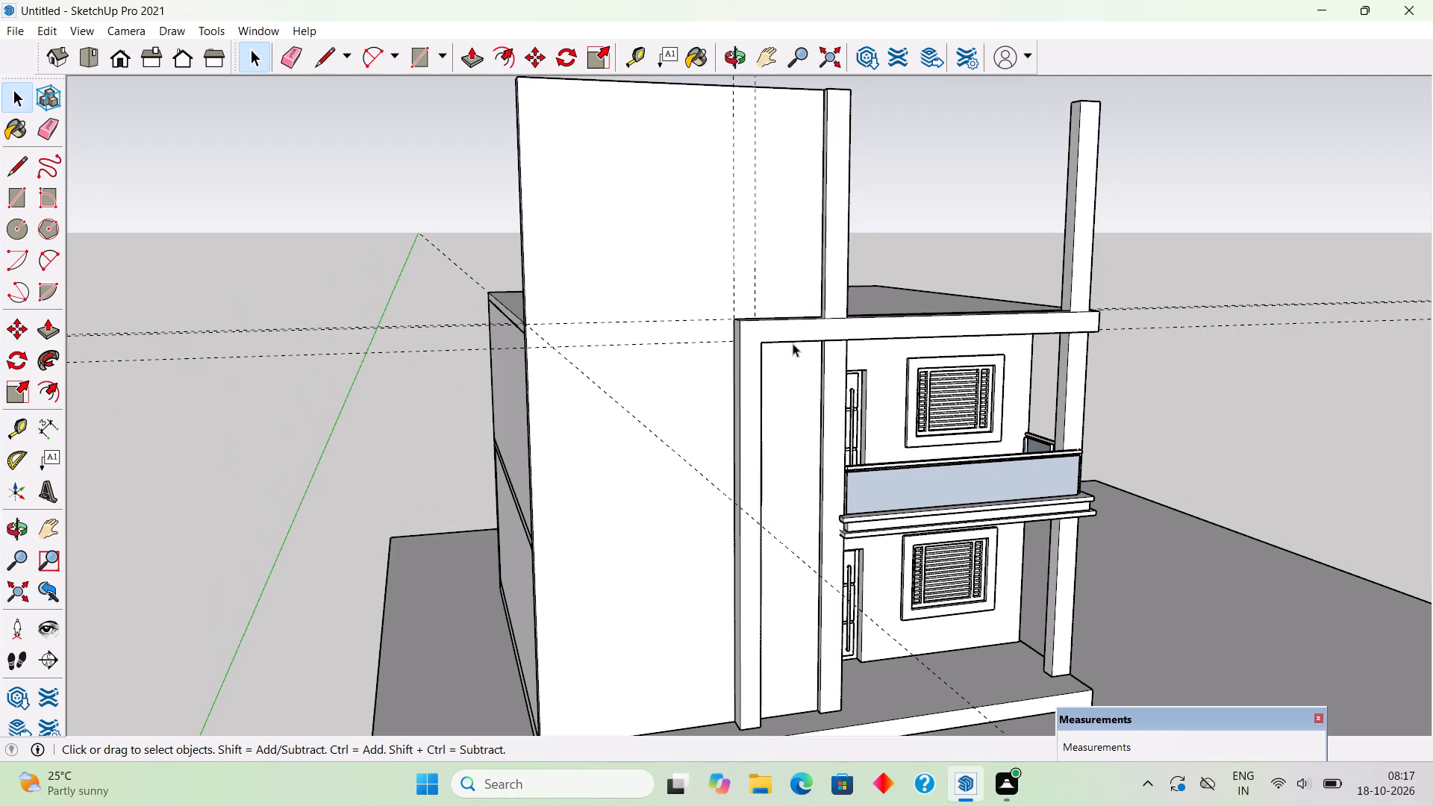
scroll(792, 303, "down", 10)
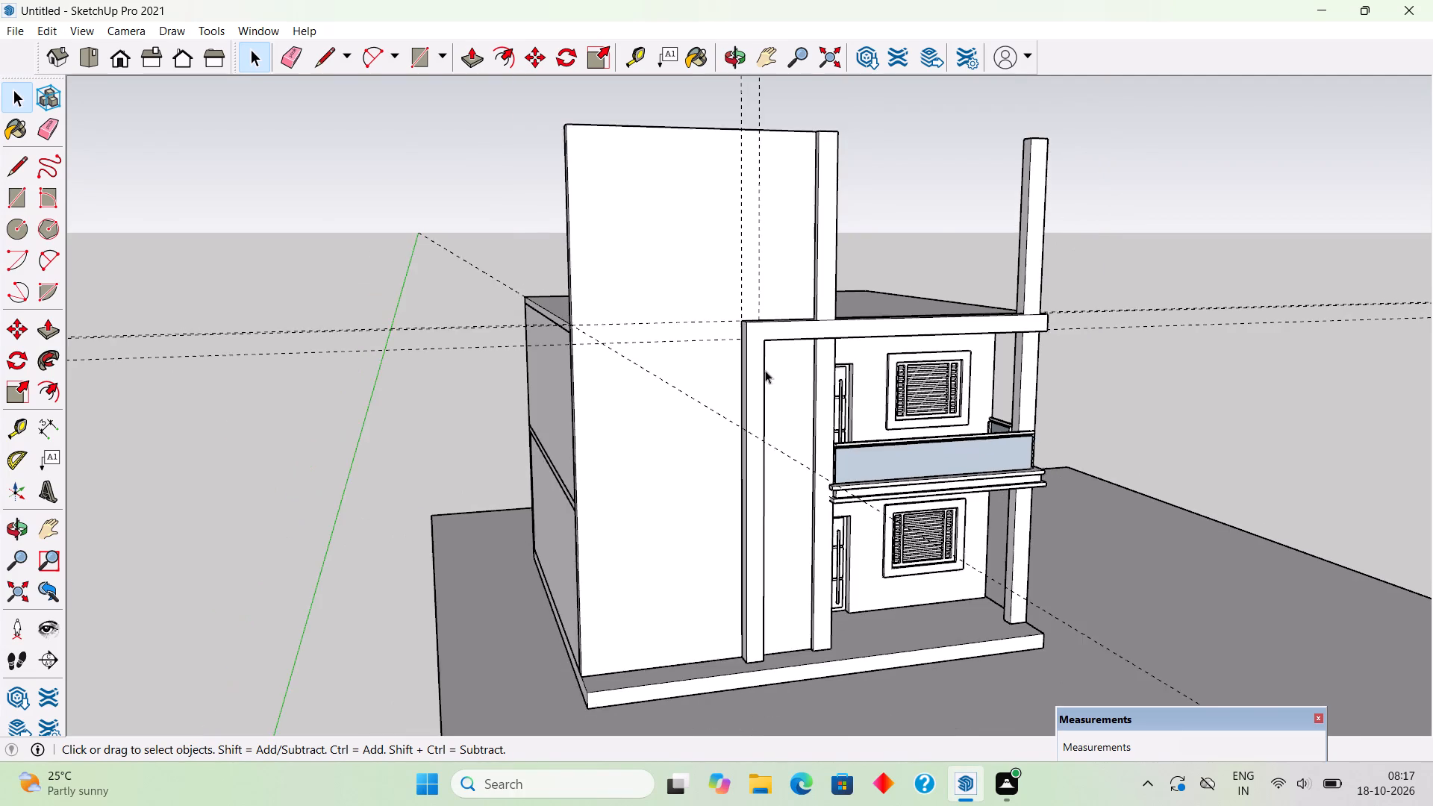
scroll(765, 370, "down", 4)
middle_click_drag(776, 436, 756, 397)
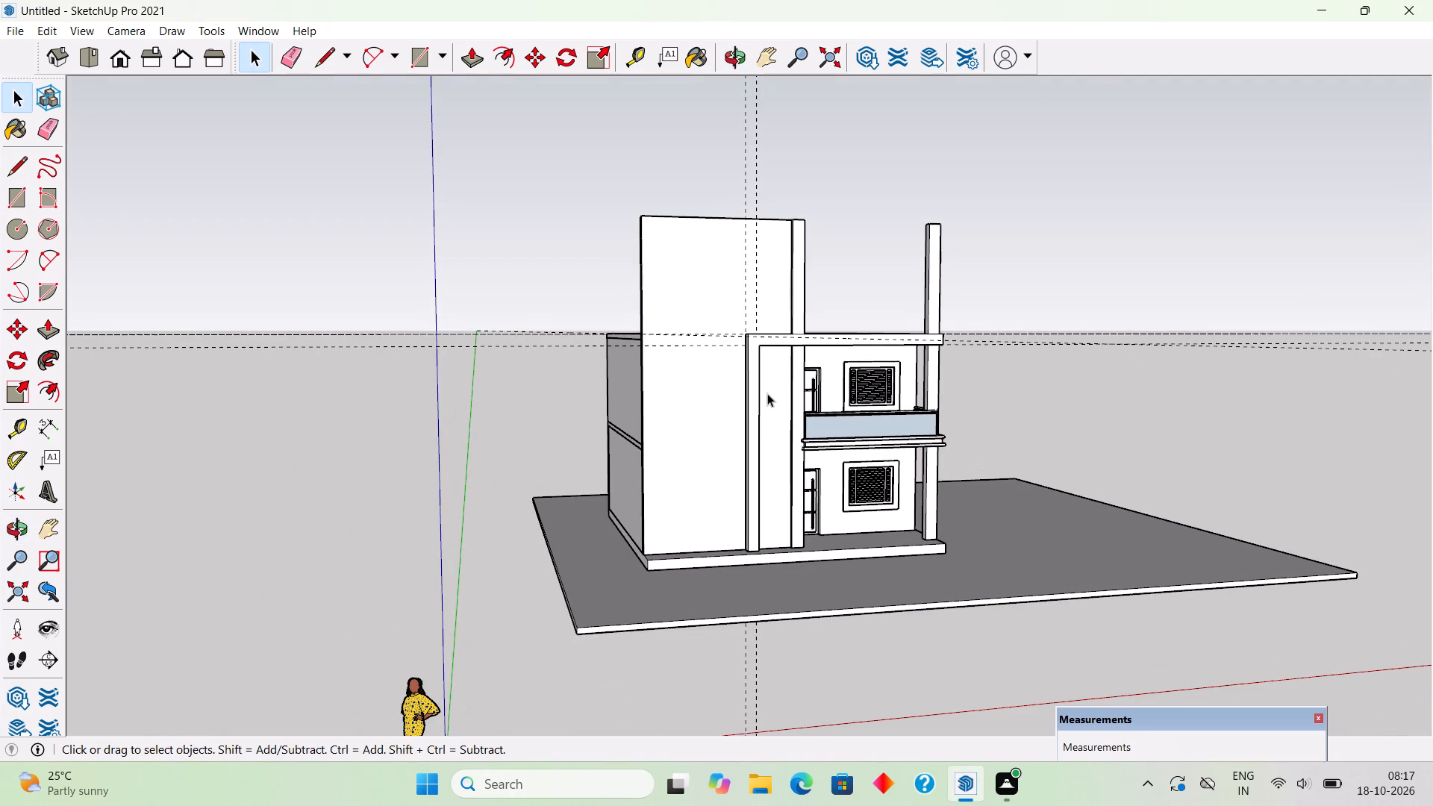
scroll(767, 393, "down", 1)
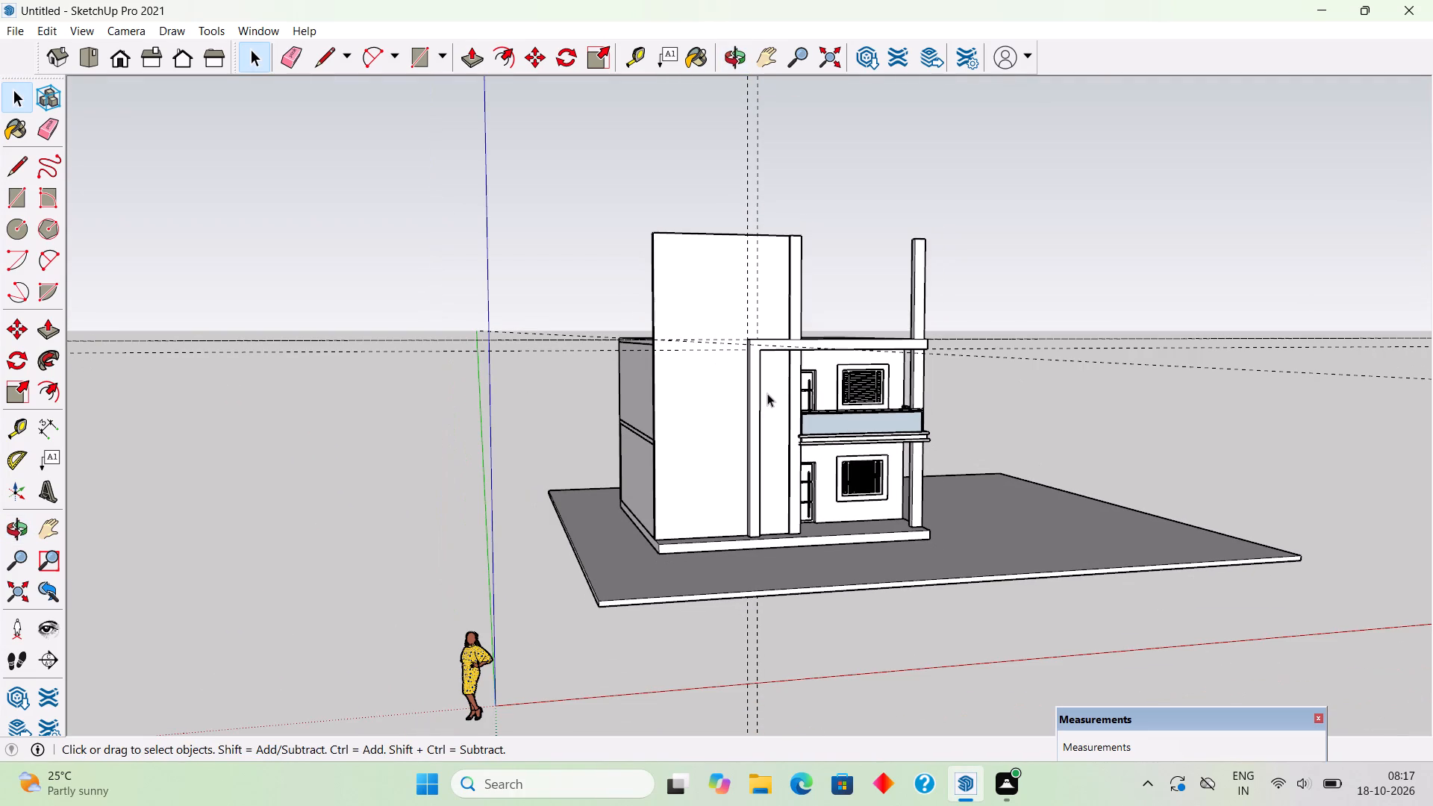
middle_click_drag(767, 393, 771, 387)
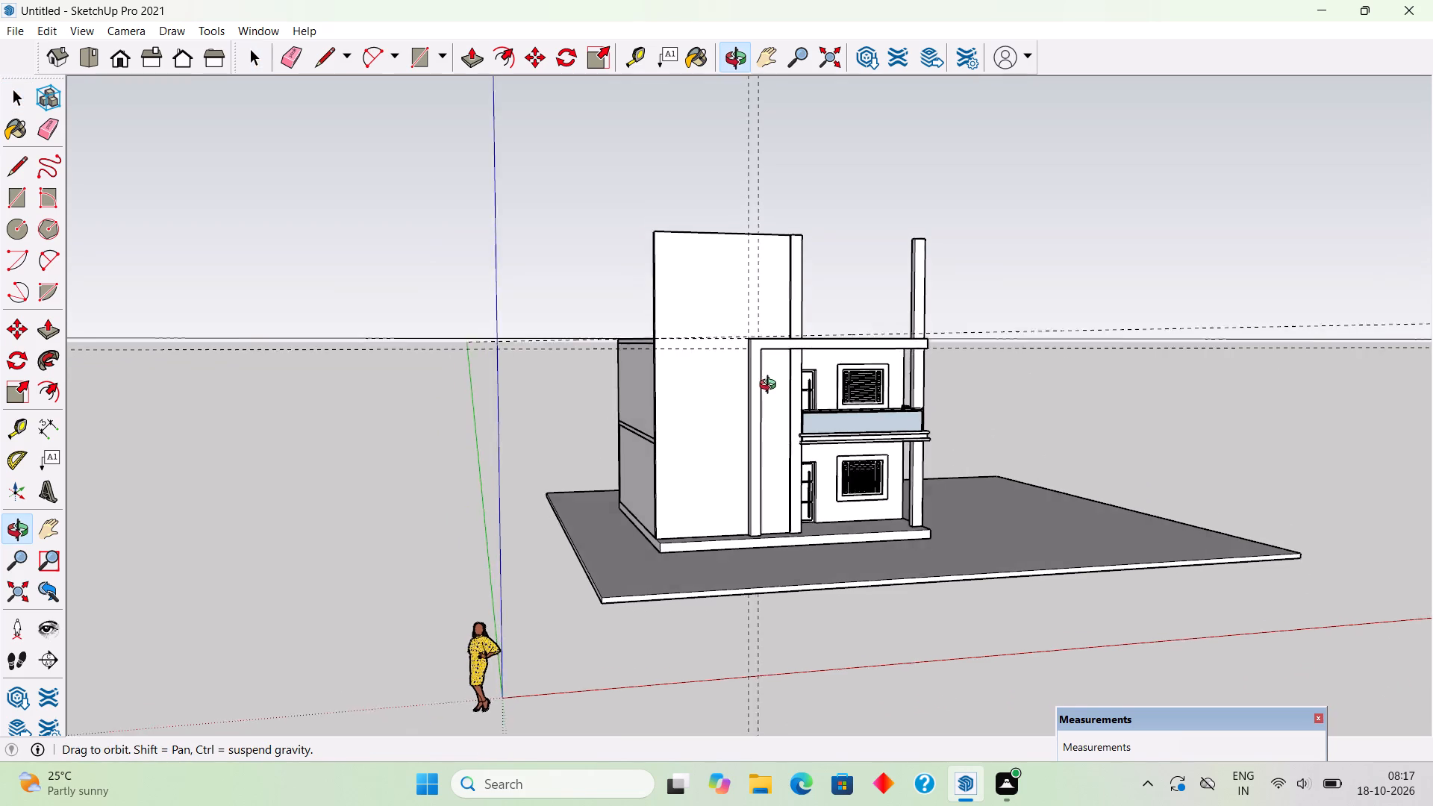
middle_click_drag(771, 387, 760, 357)
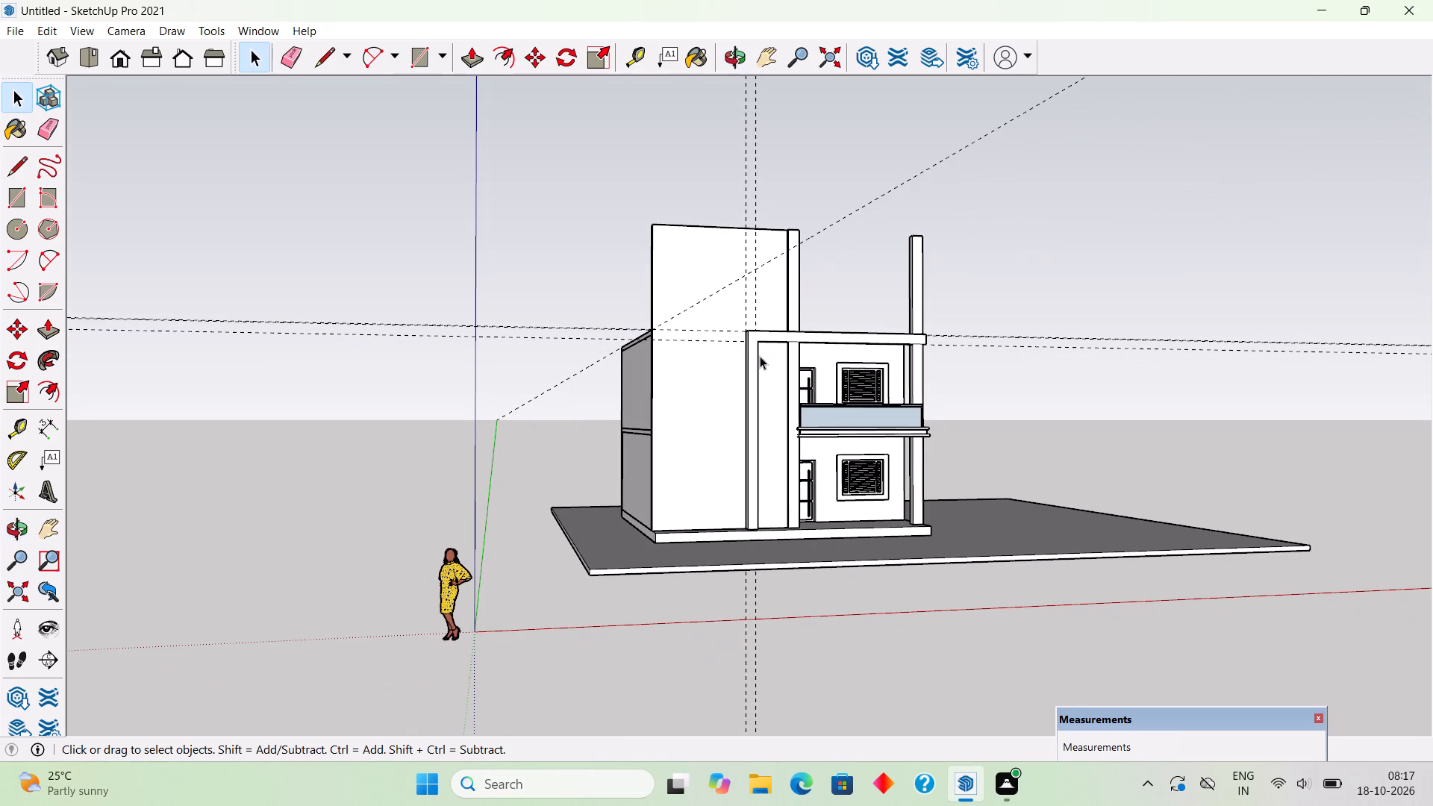
scroll(760, 356, "down", 3)
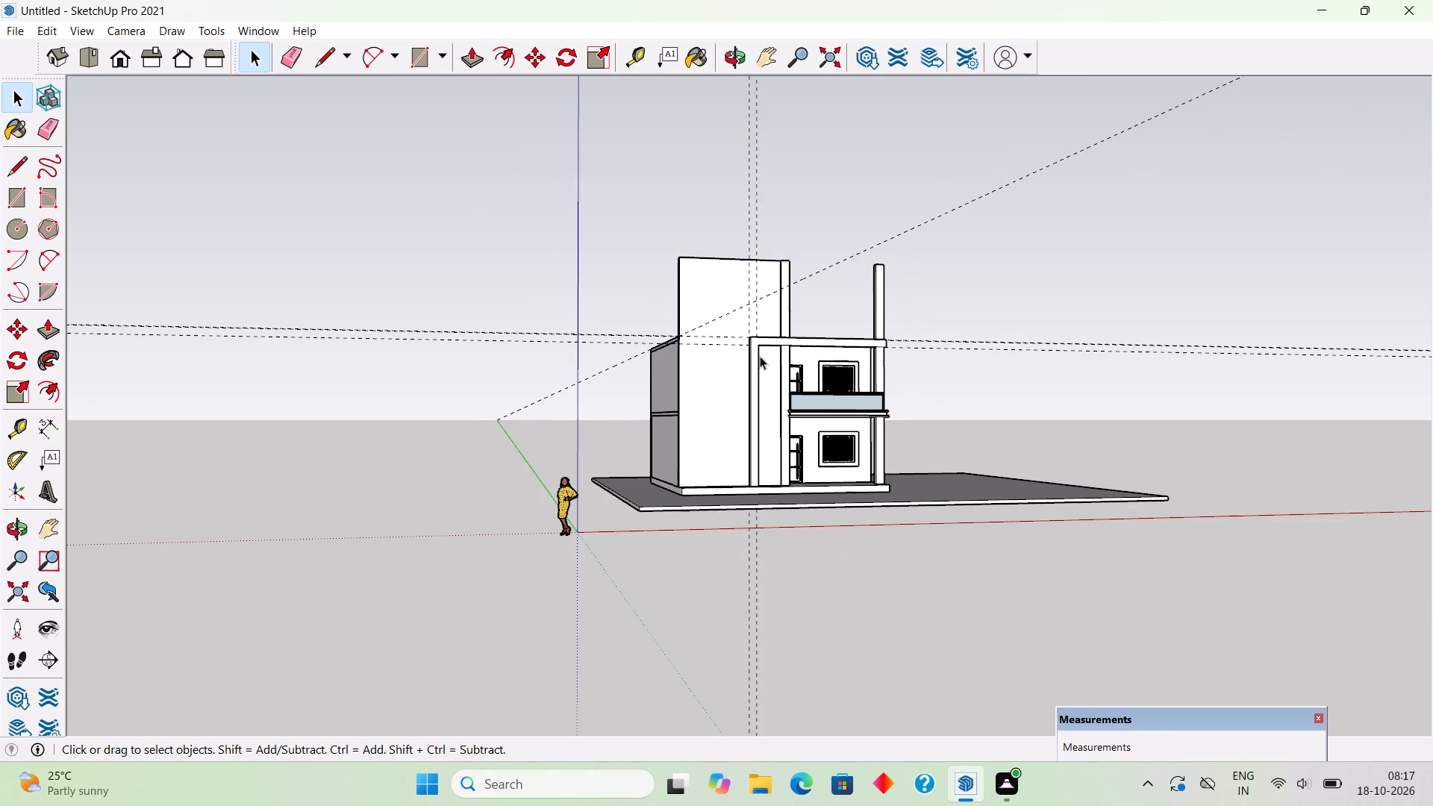
scroll(760, 356, "down", 3)
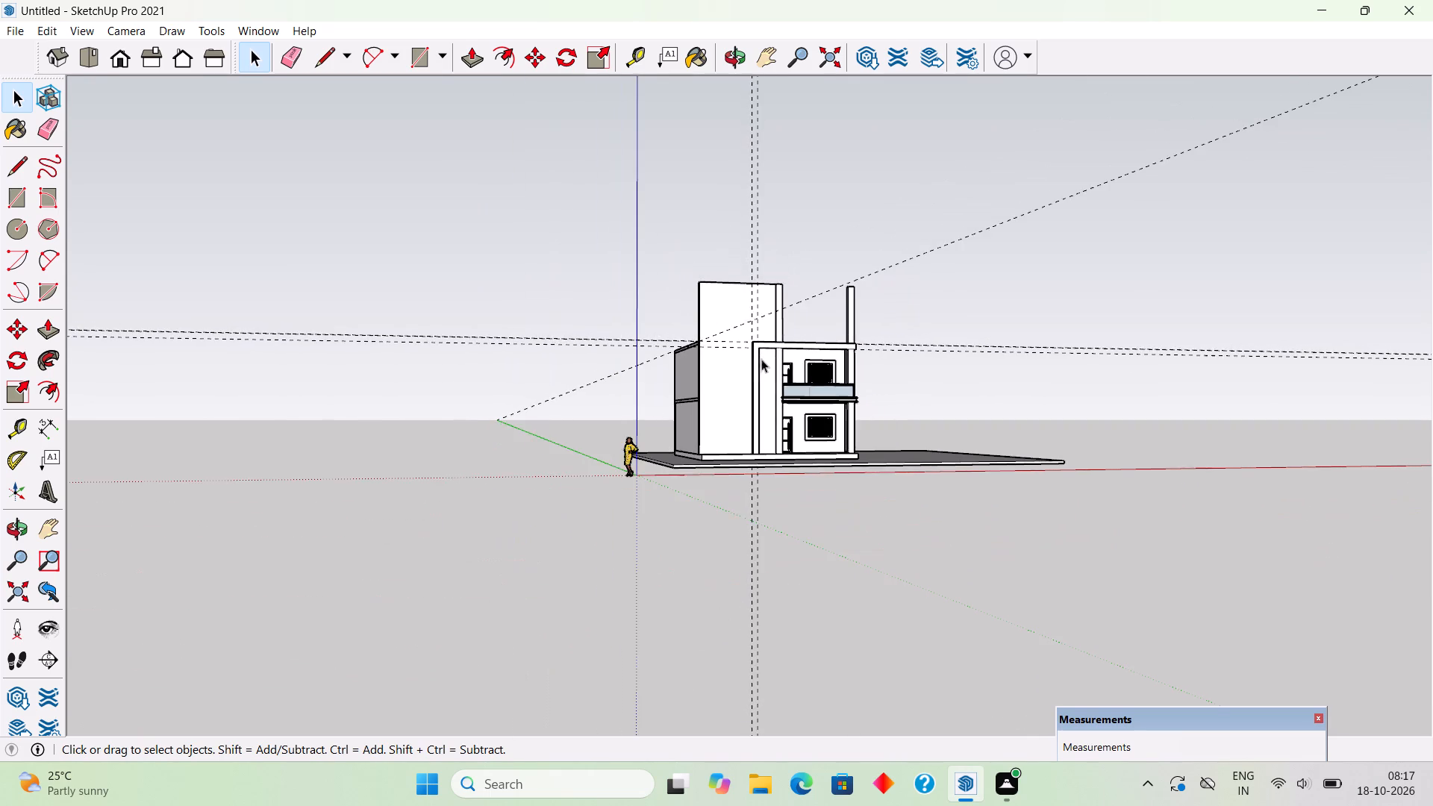
scroll(895, 293, "up", 7)
middle_click_drag(772, 357, 710, 374)
scroll(704, 380, "up", 5)
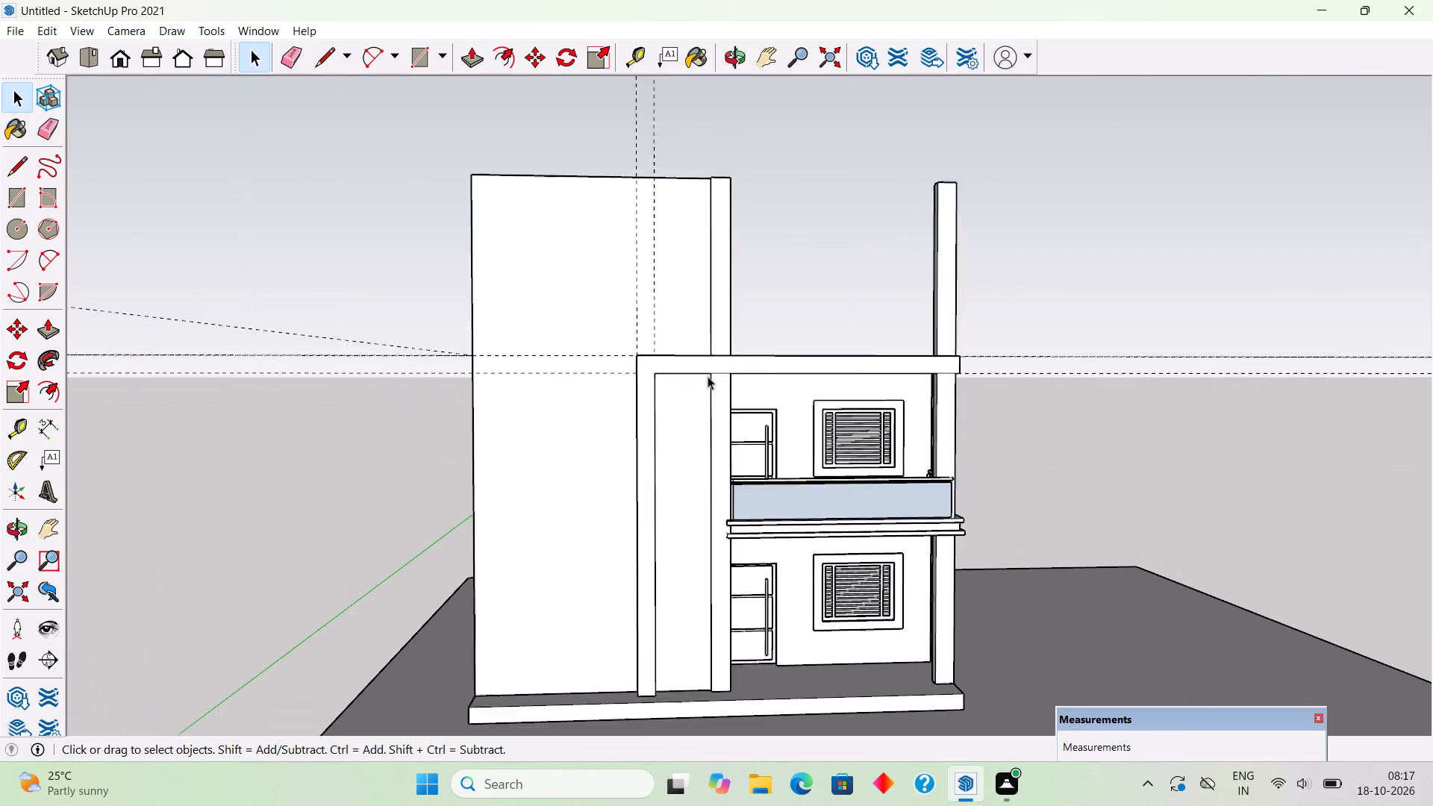
scroll(708, 376, "up", 3)
middle_click_drag(678, 356, 718, 307)
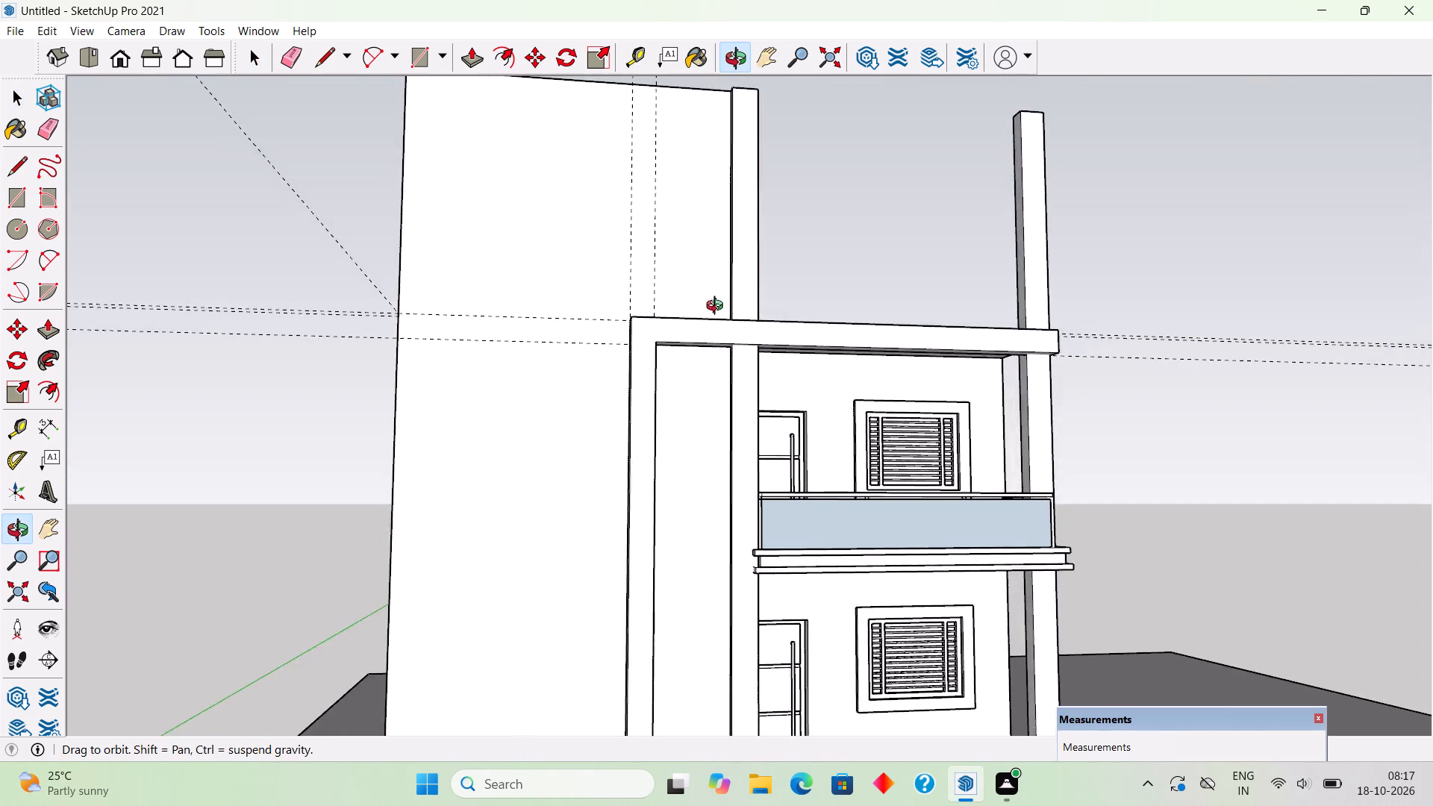
middle_click_drag(718, 307, 849, 399)
scroll(849, 399, "down", 3)
middle_click_drag(785, 352, 978, 520)
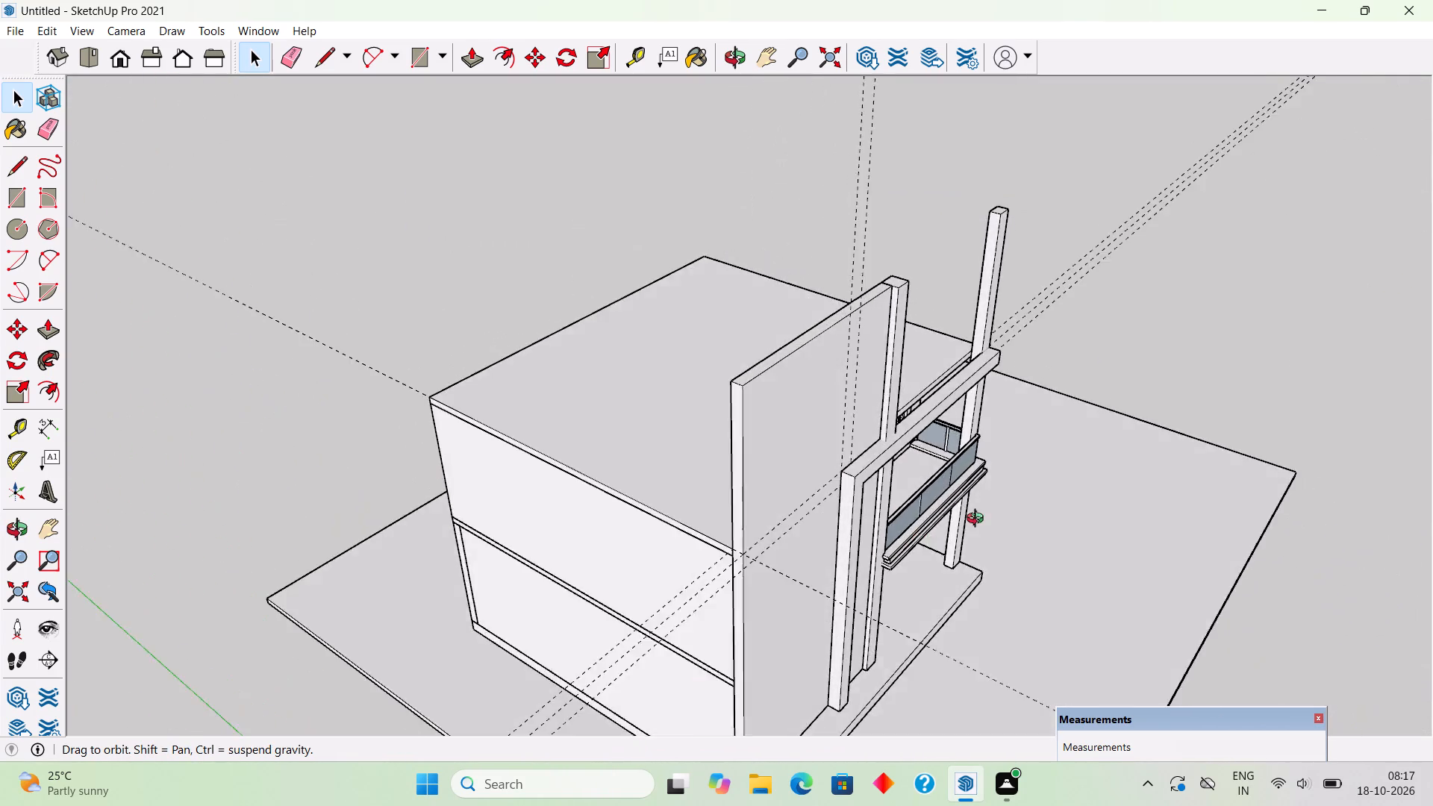
middle_click_drag(978, 520, 594, 524)
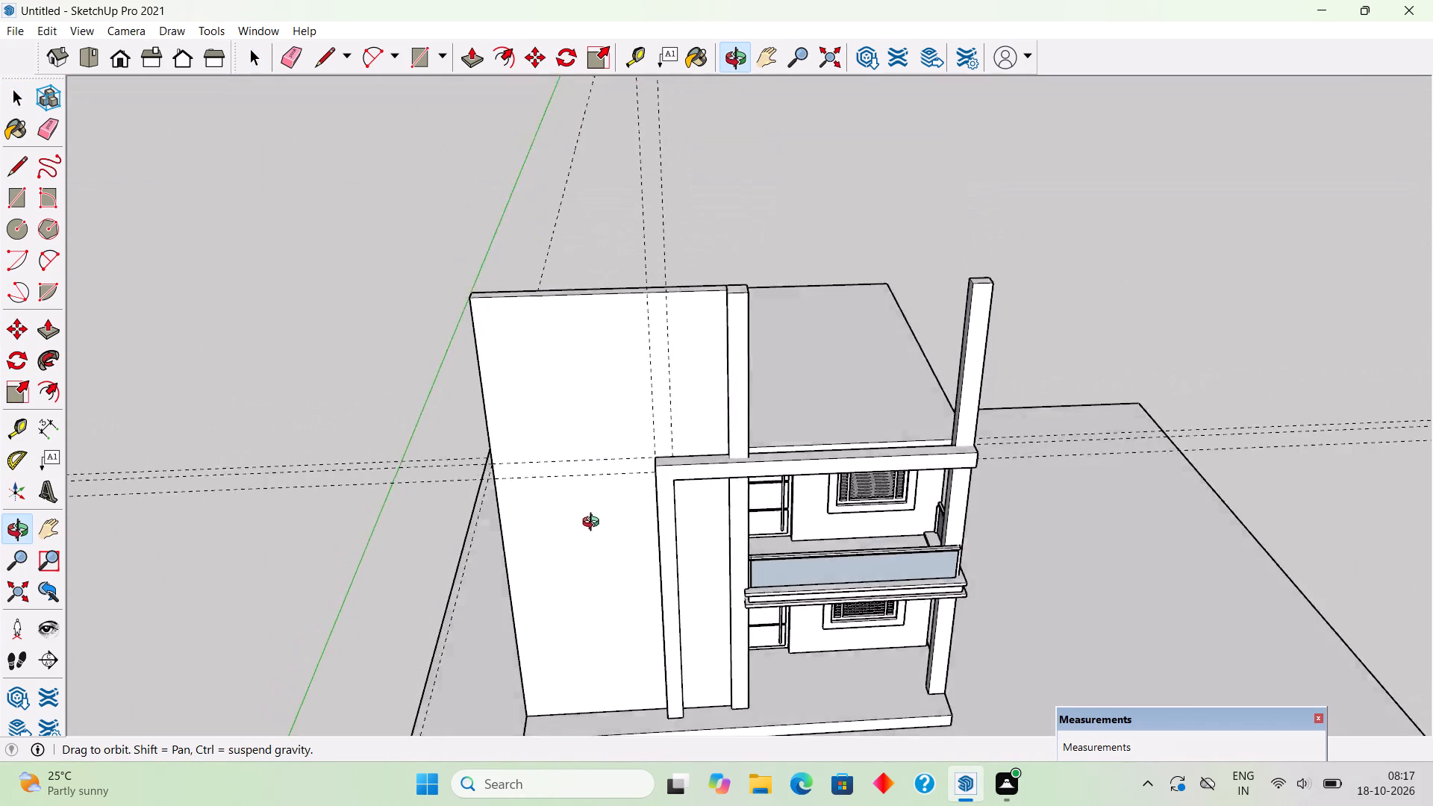
middle_click_drag(594, 524, 658, 372)
scroll(658, 372, "down", 3)
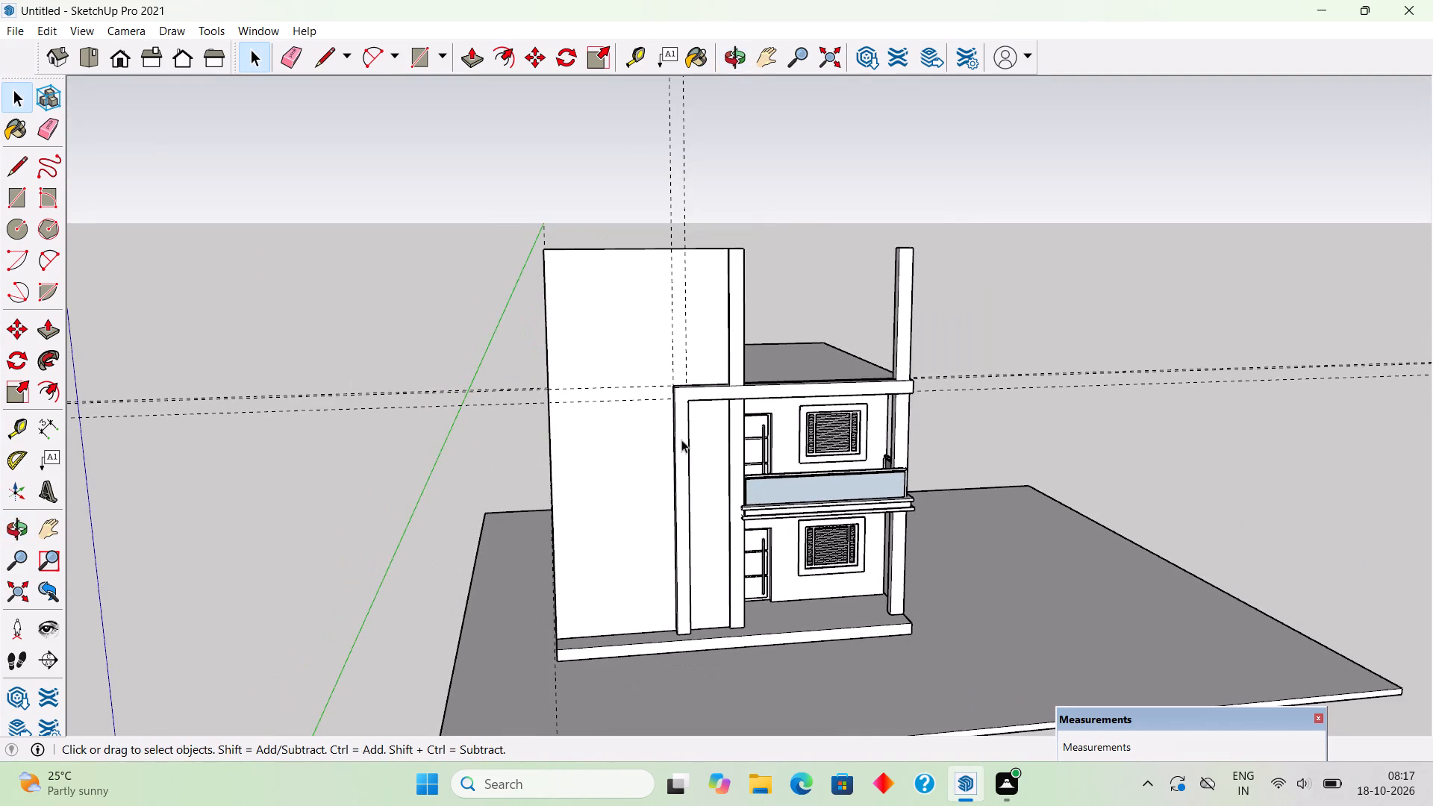
scroll(682, 441, "up", 5)
middle_click_drag(635, 425, 608, 340)
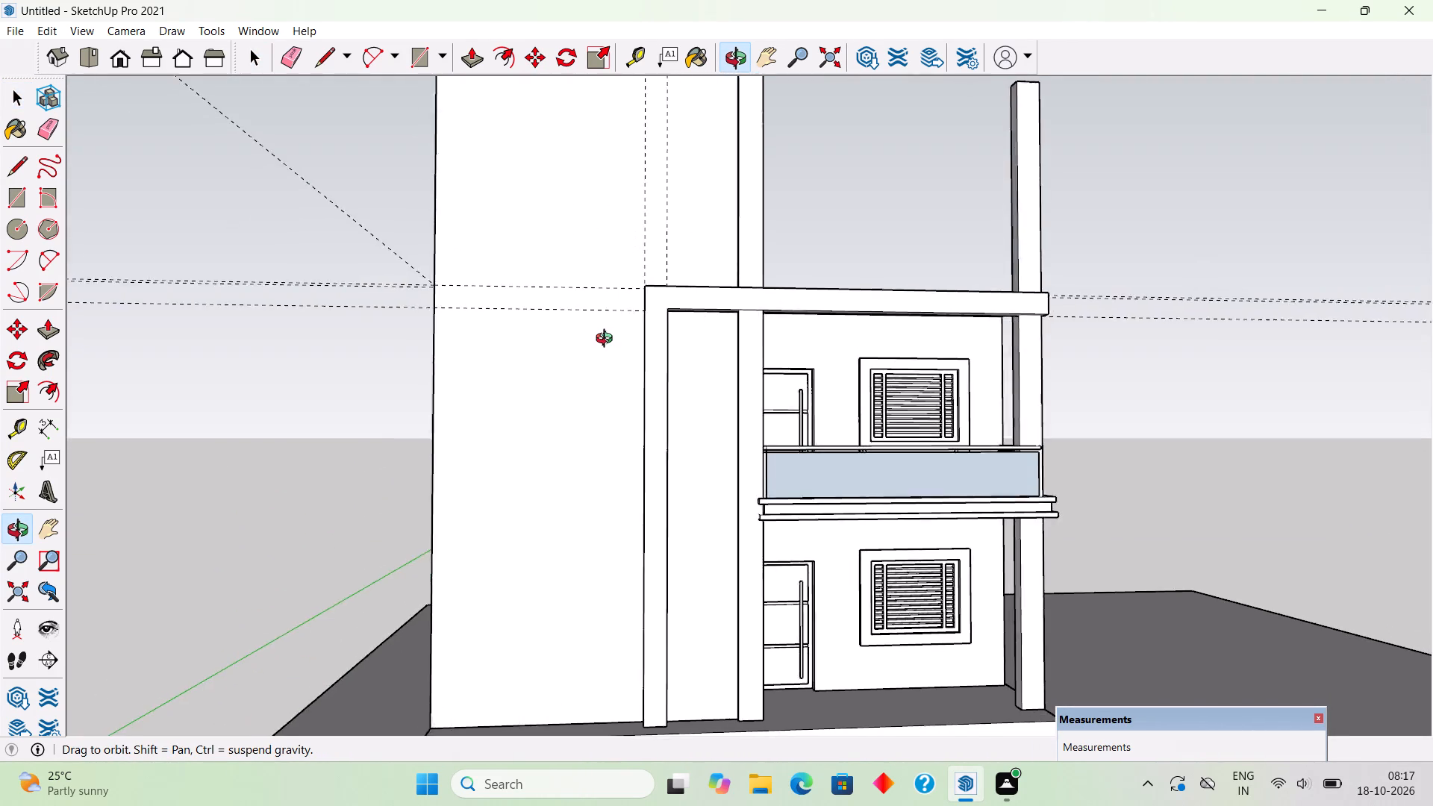
middle_click_drag(608, 340, 624, 364)
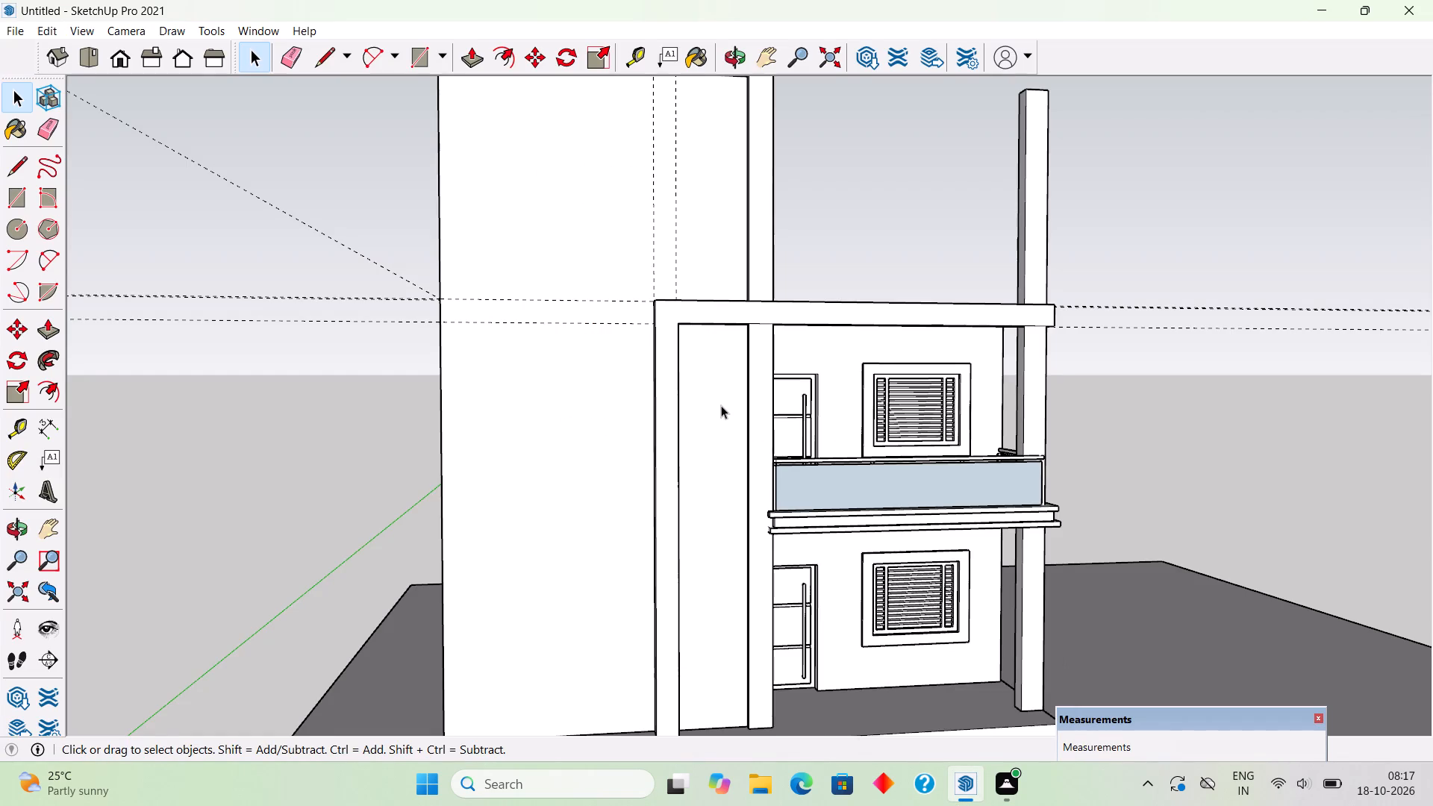
scroll(721, 405, "down", 2)
middle_click_drag(737, 392, 740, 372)
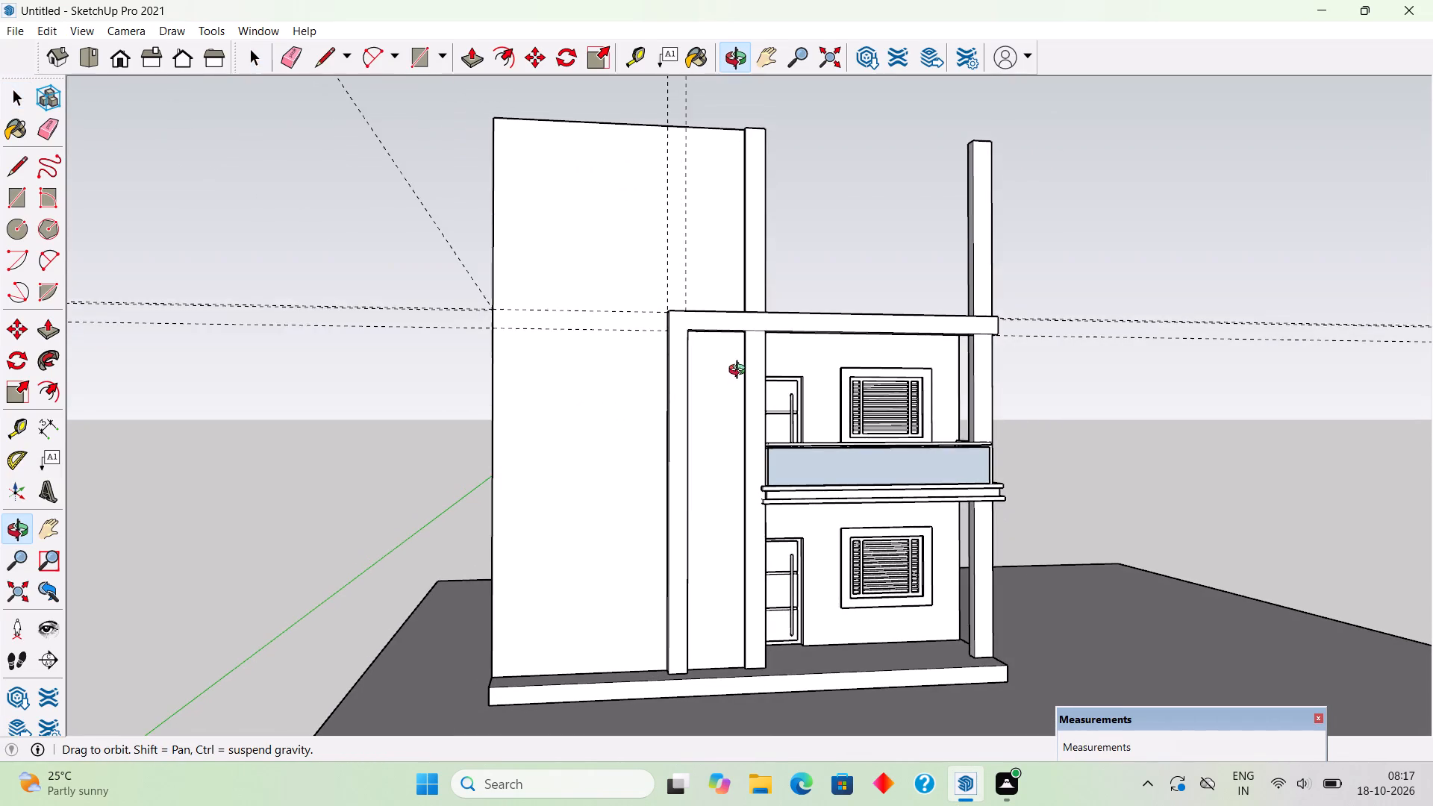
middle_click_drag(740, 372, 727, 389)
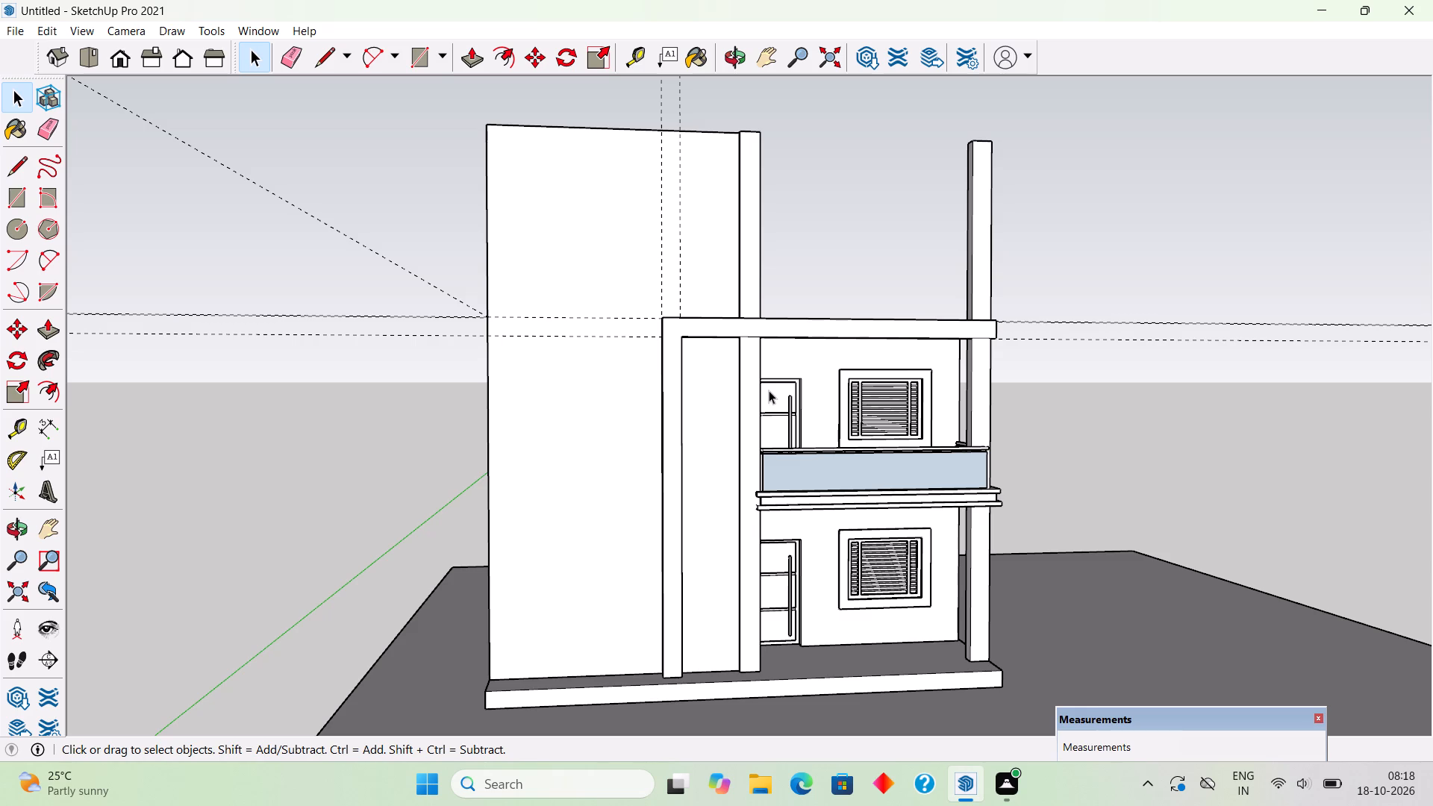
Inside the L-shaped front frame's group, Push/Pull the top face of its horizontal beam up 3".
middle_click_drag(779, 369, 746, 551)
scroll(817, 390, "up", 5)
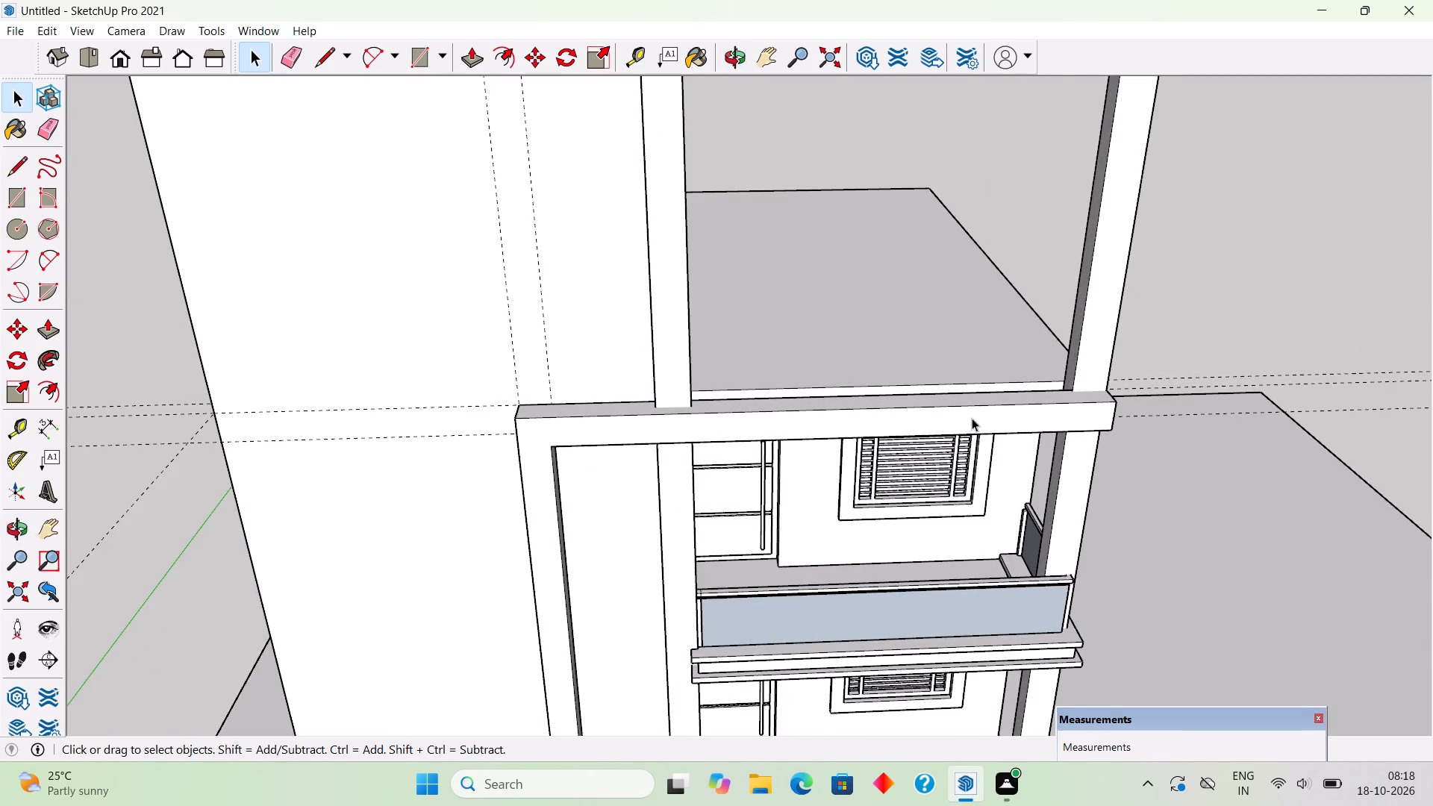
middle_click_drag(972, 418, 653, 378)
middle_click_drag(672, 384, 512, 339)
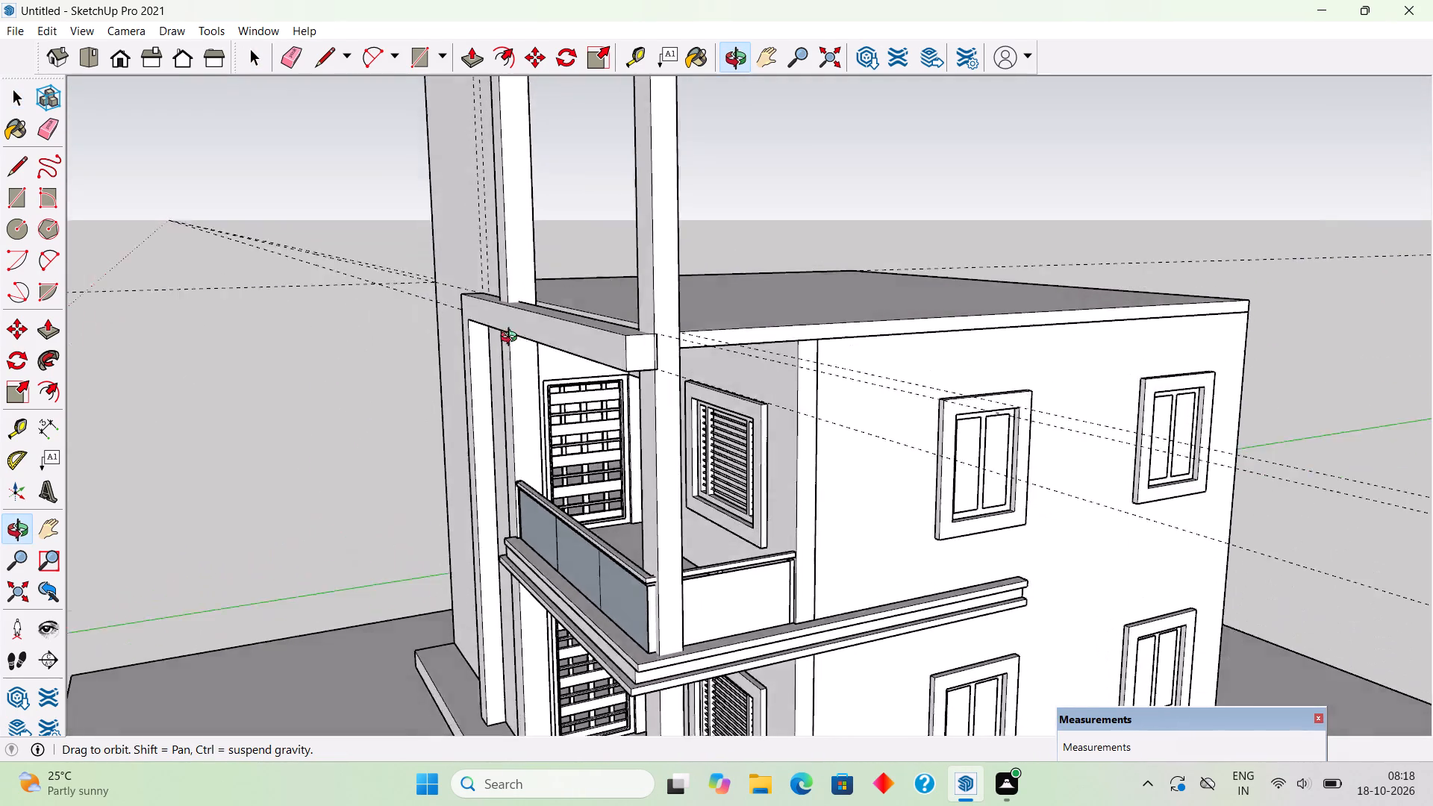
middle_click_drag(512, 339, 512, 367)
scroll(531, 359, "up", 5)
left_click(547, 334)
triple_click(551, 330)
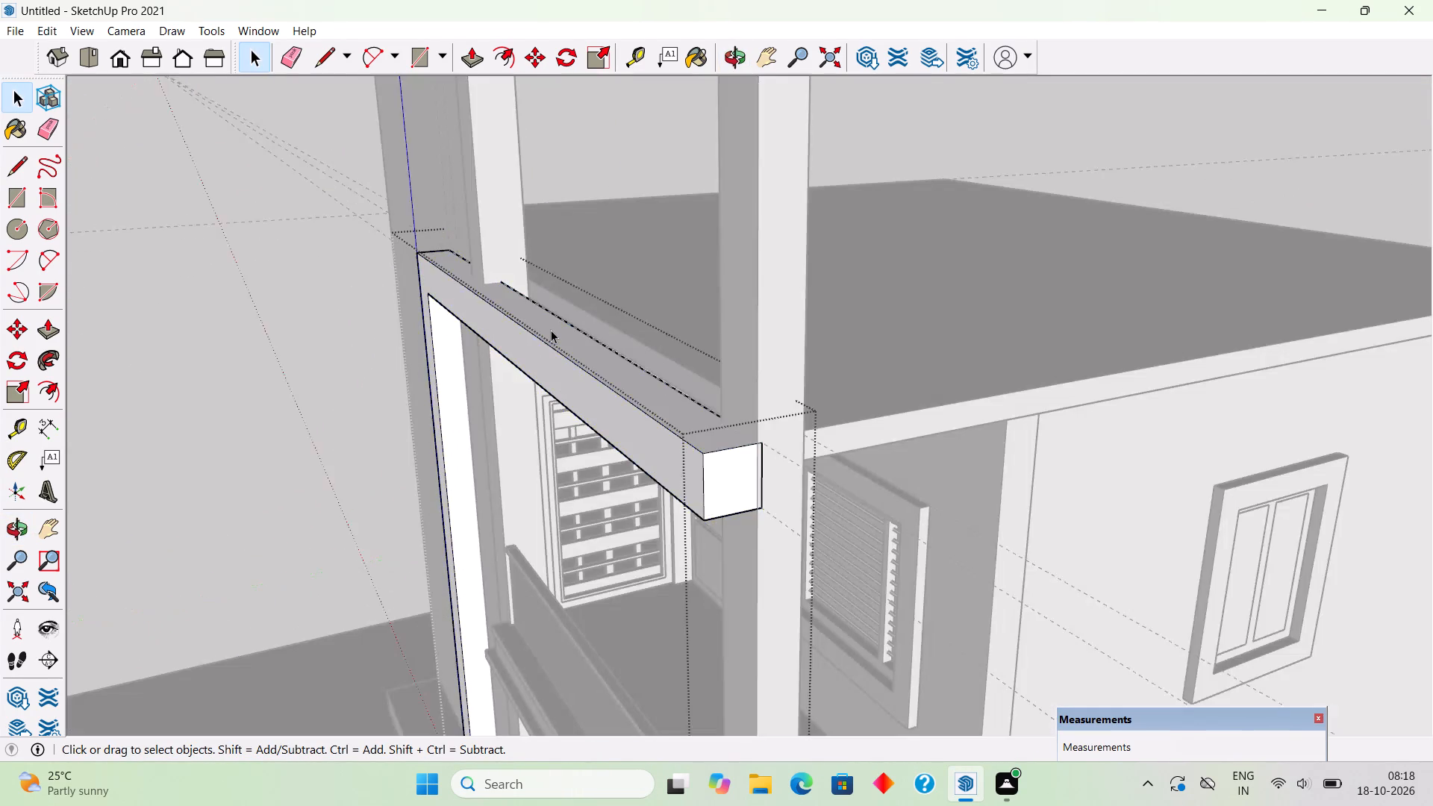
key("p")
left_click(552, 330)
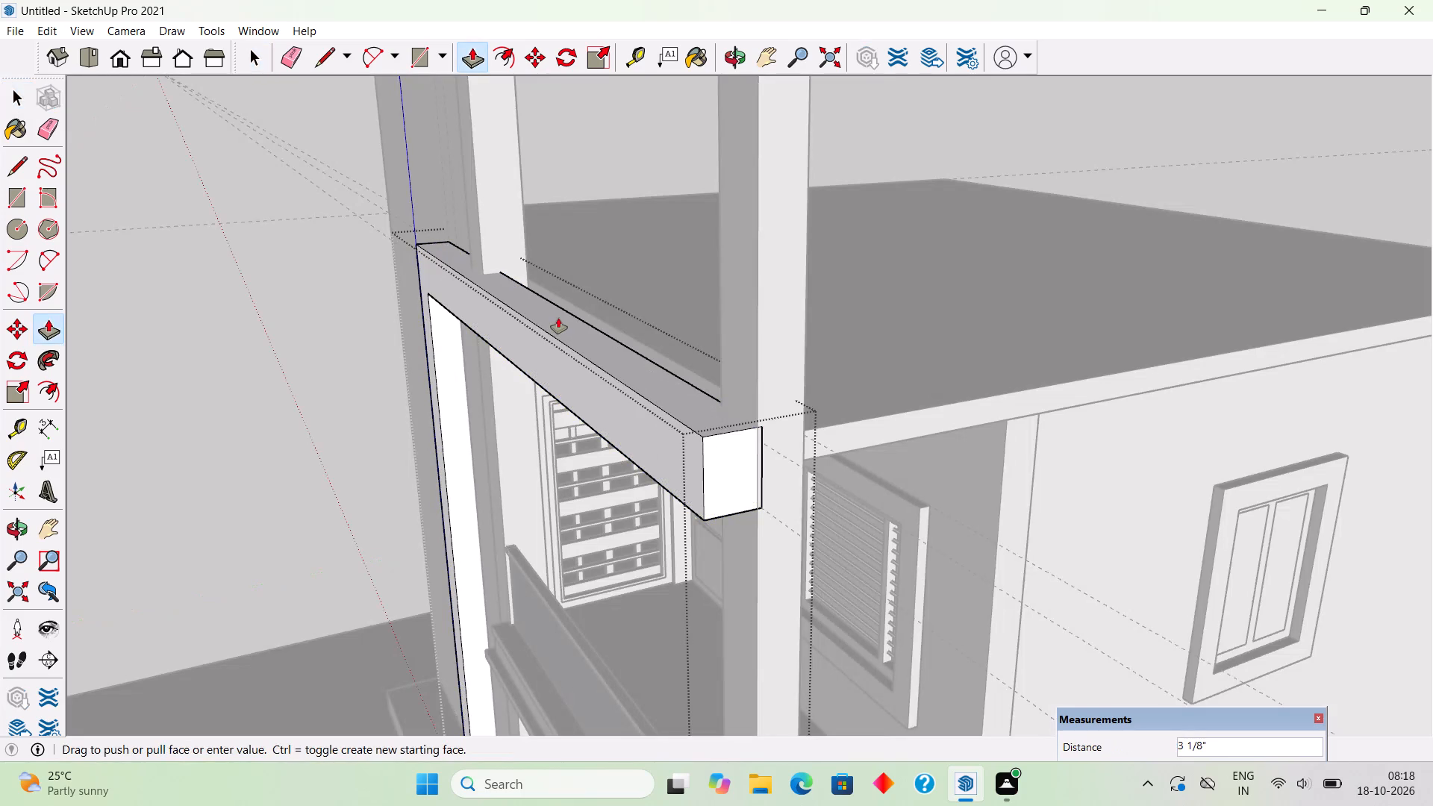
type("3\"")
key("Return")
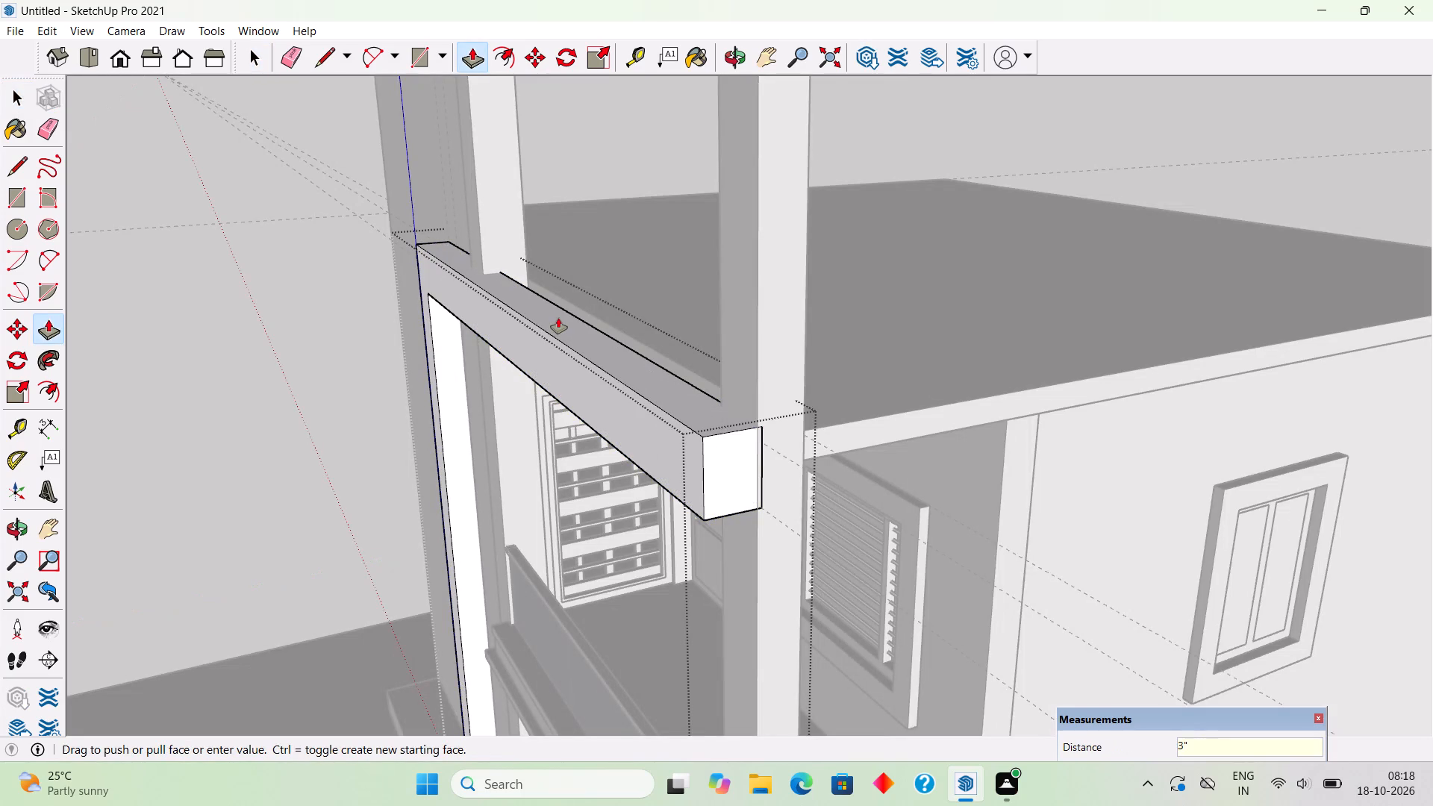
key("space")
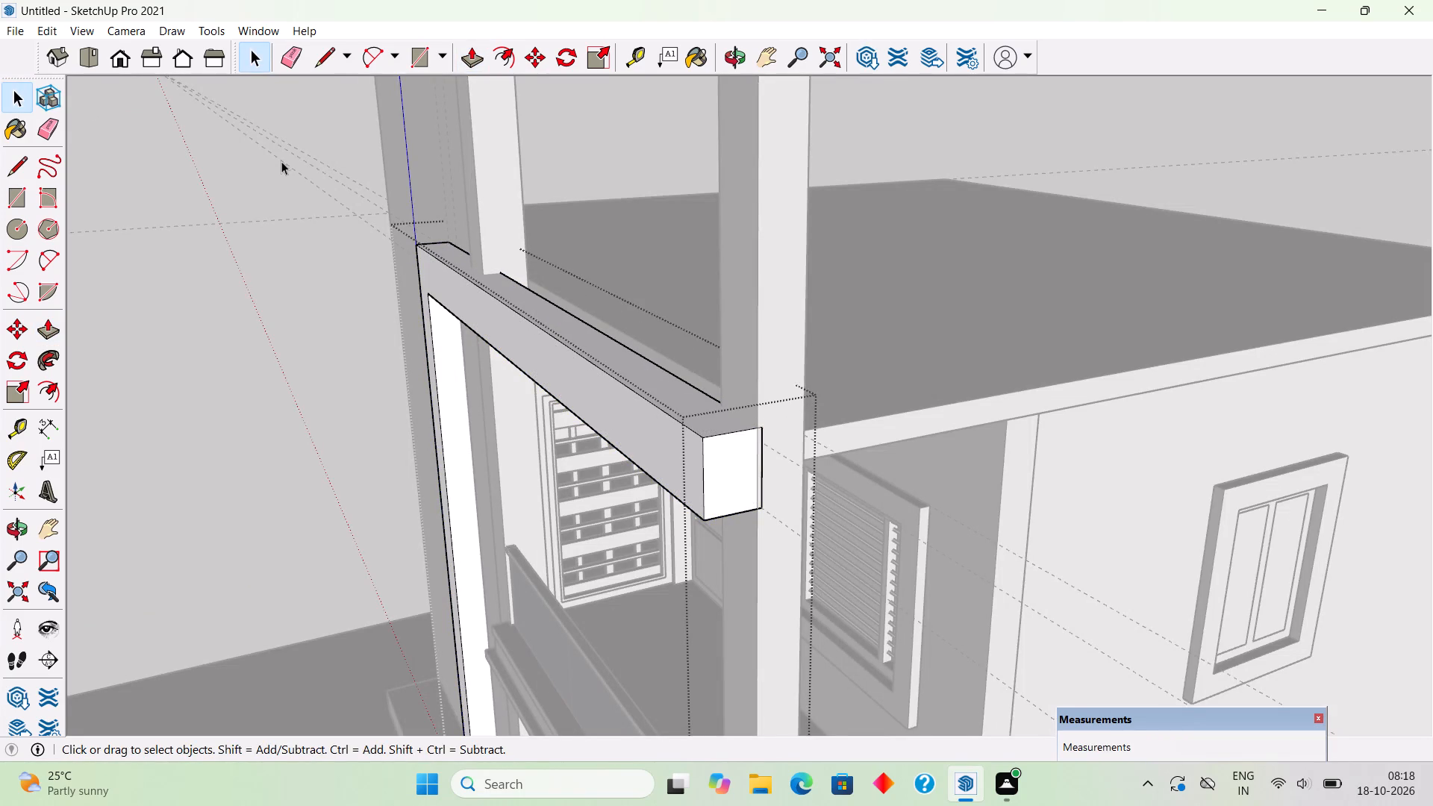
left_click(281, 161)
scroll(280, 161, "up", 1)
left_click(314, 203)
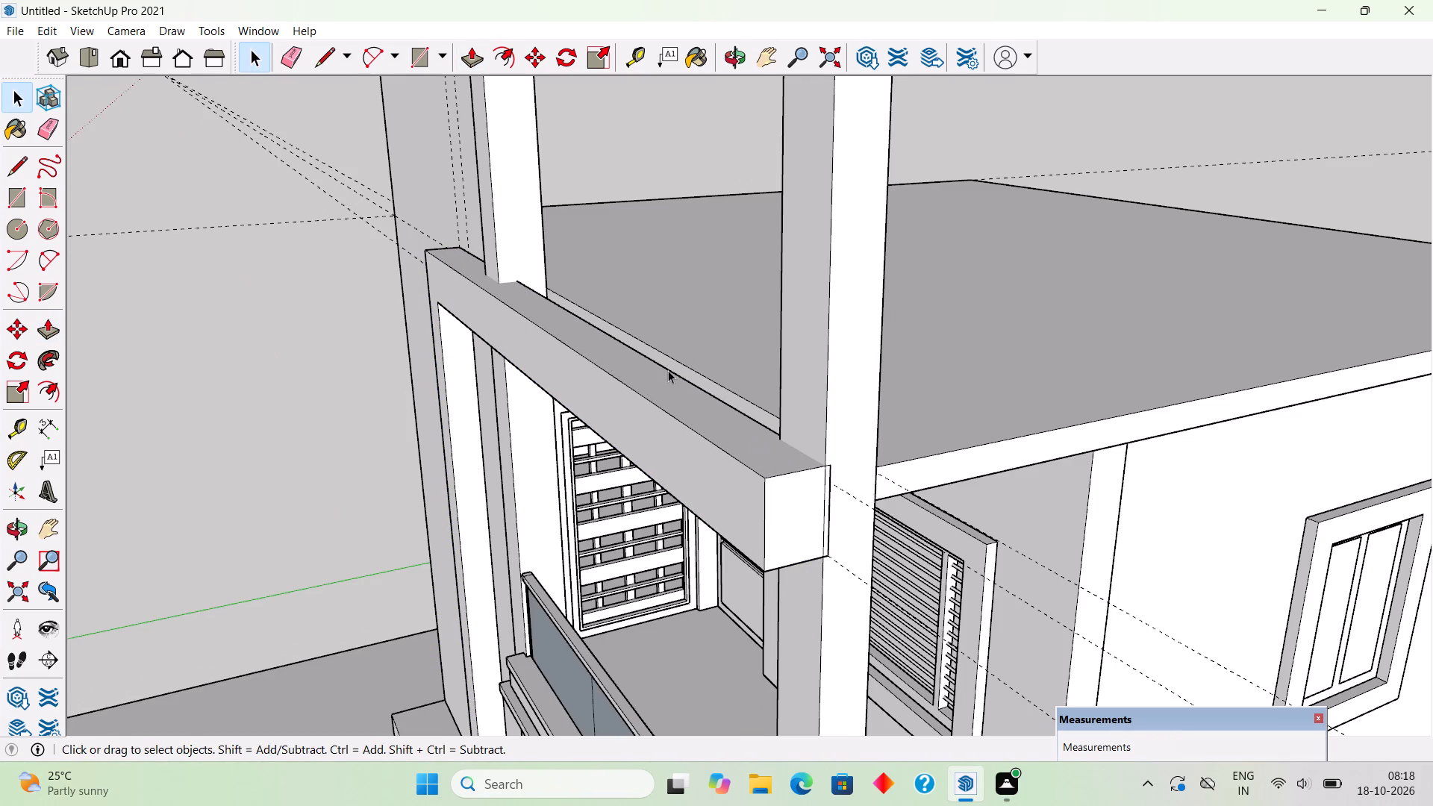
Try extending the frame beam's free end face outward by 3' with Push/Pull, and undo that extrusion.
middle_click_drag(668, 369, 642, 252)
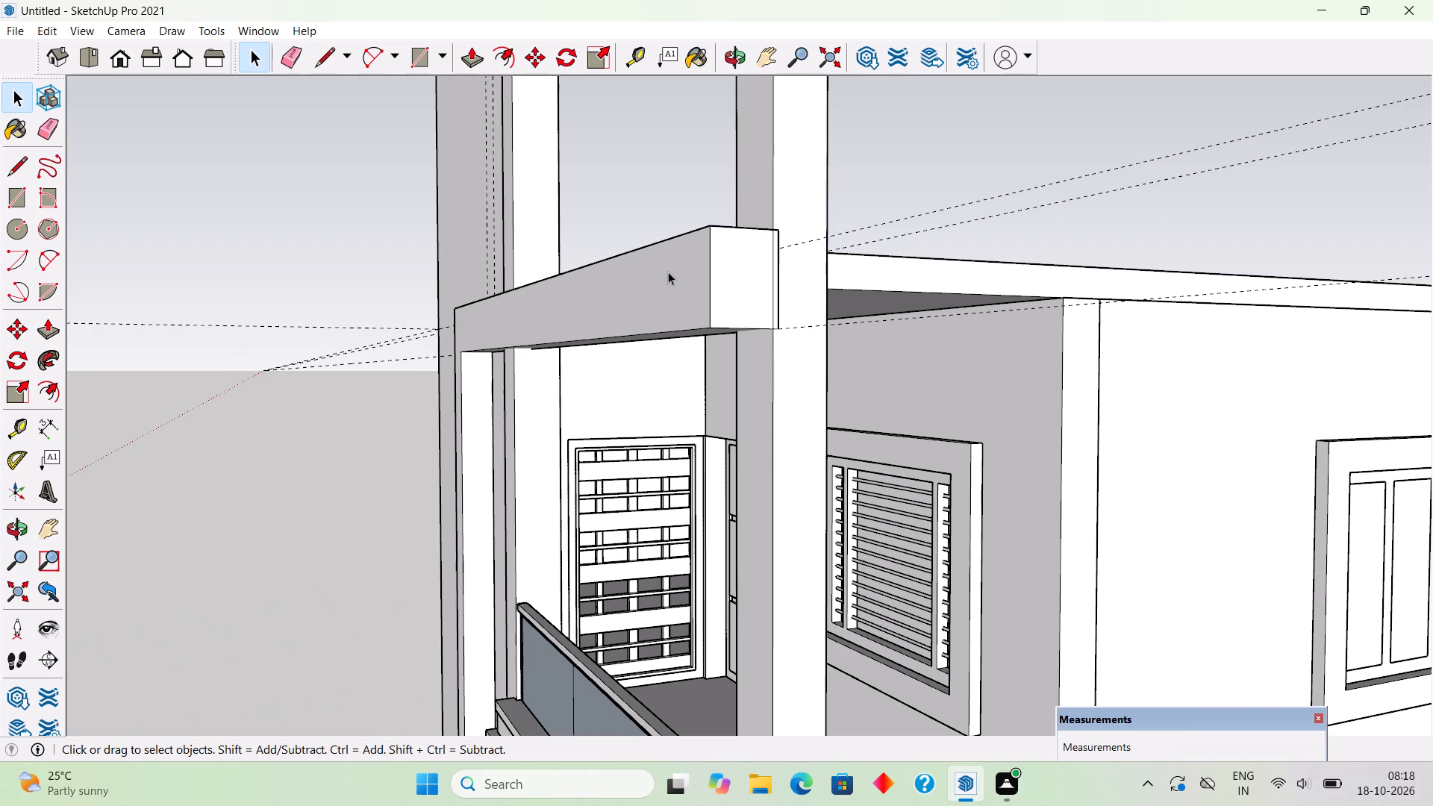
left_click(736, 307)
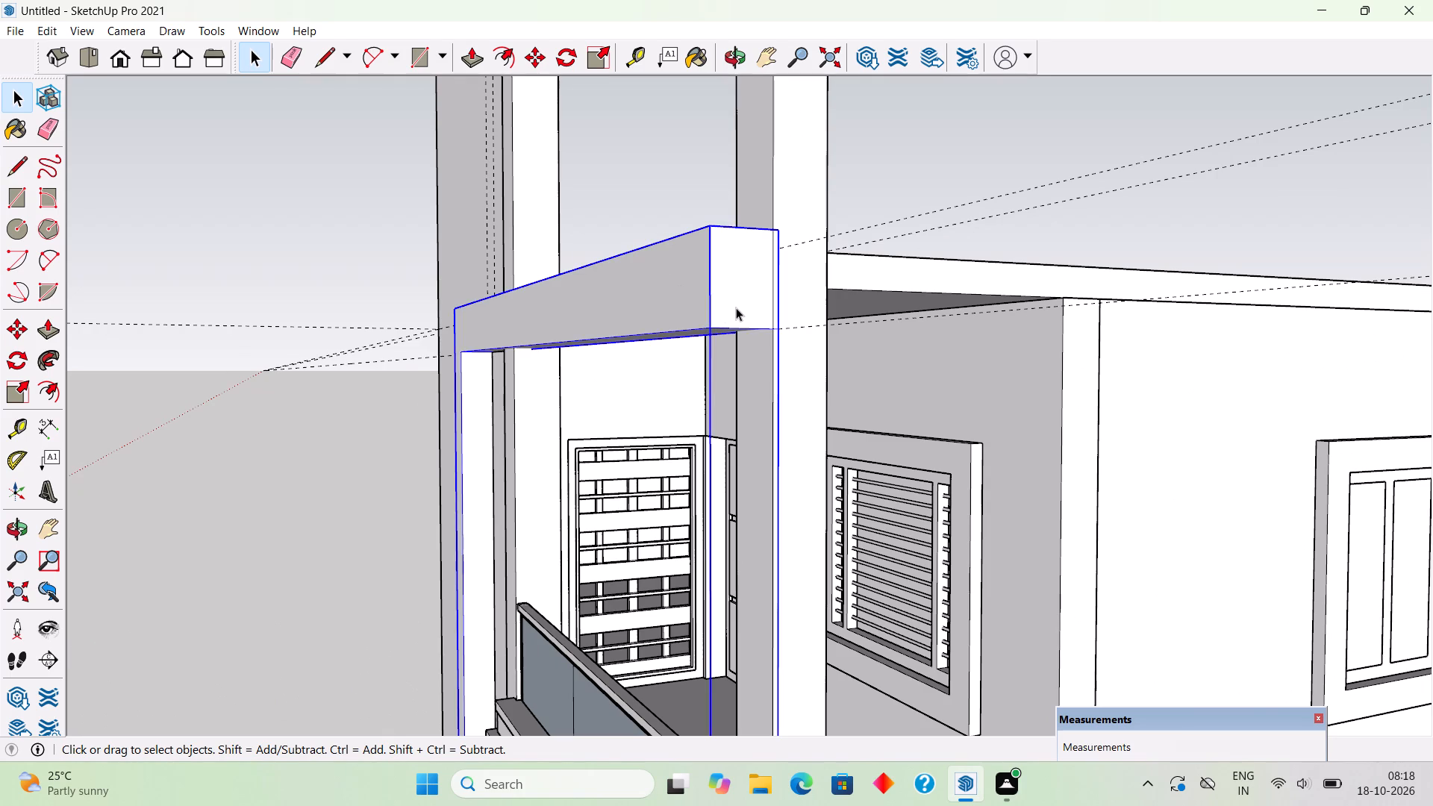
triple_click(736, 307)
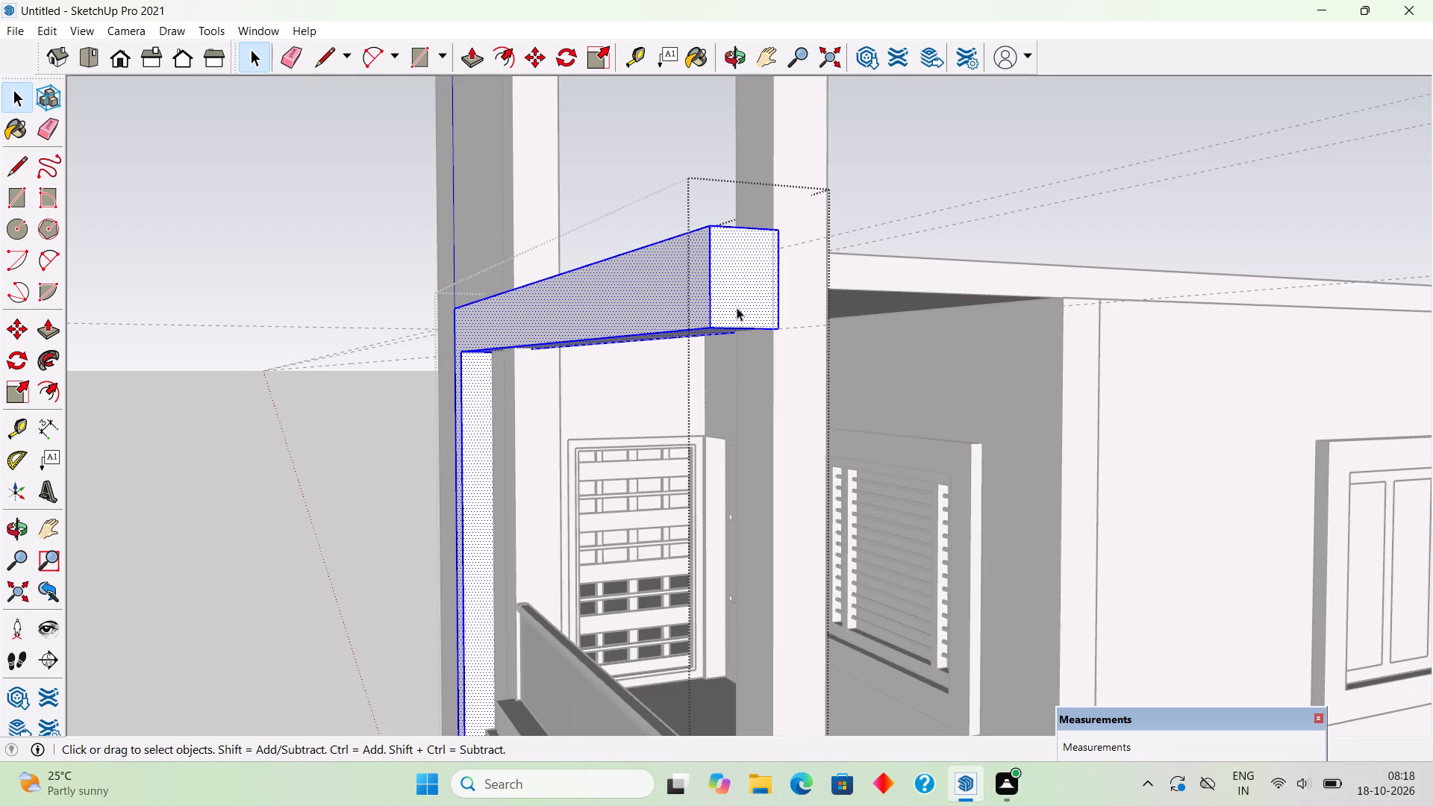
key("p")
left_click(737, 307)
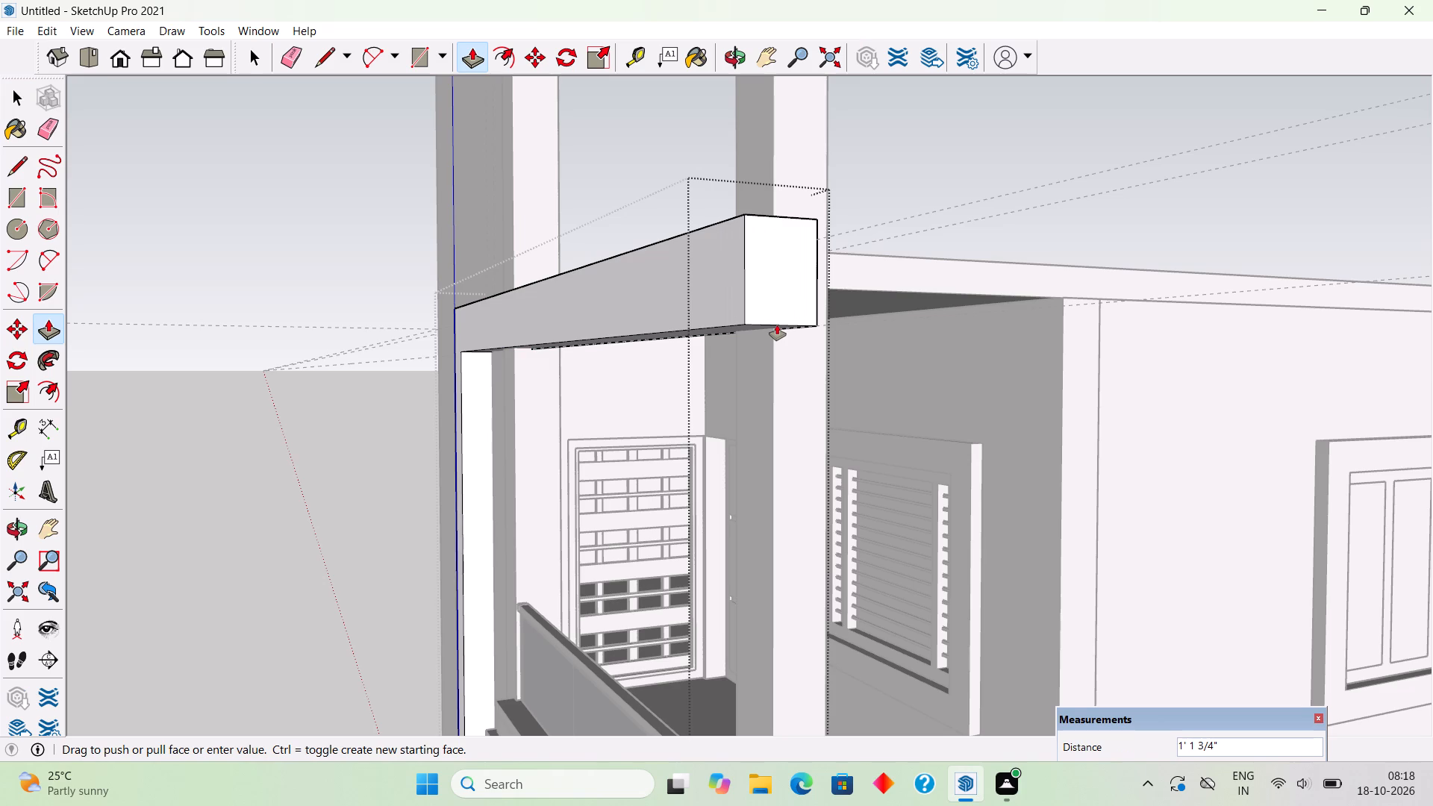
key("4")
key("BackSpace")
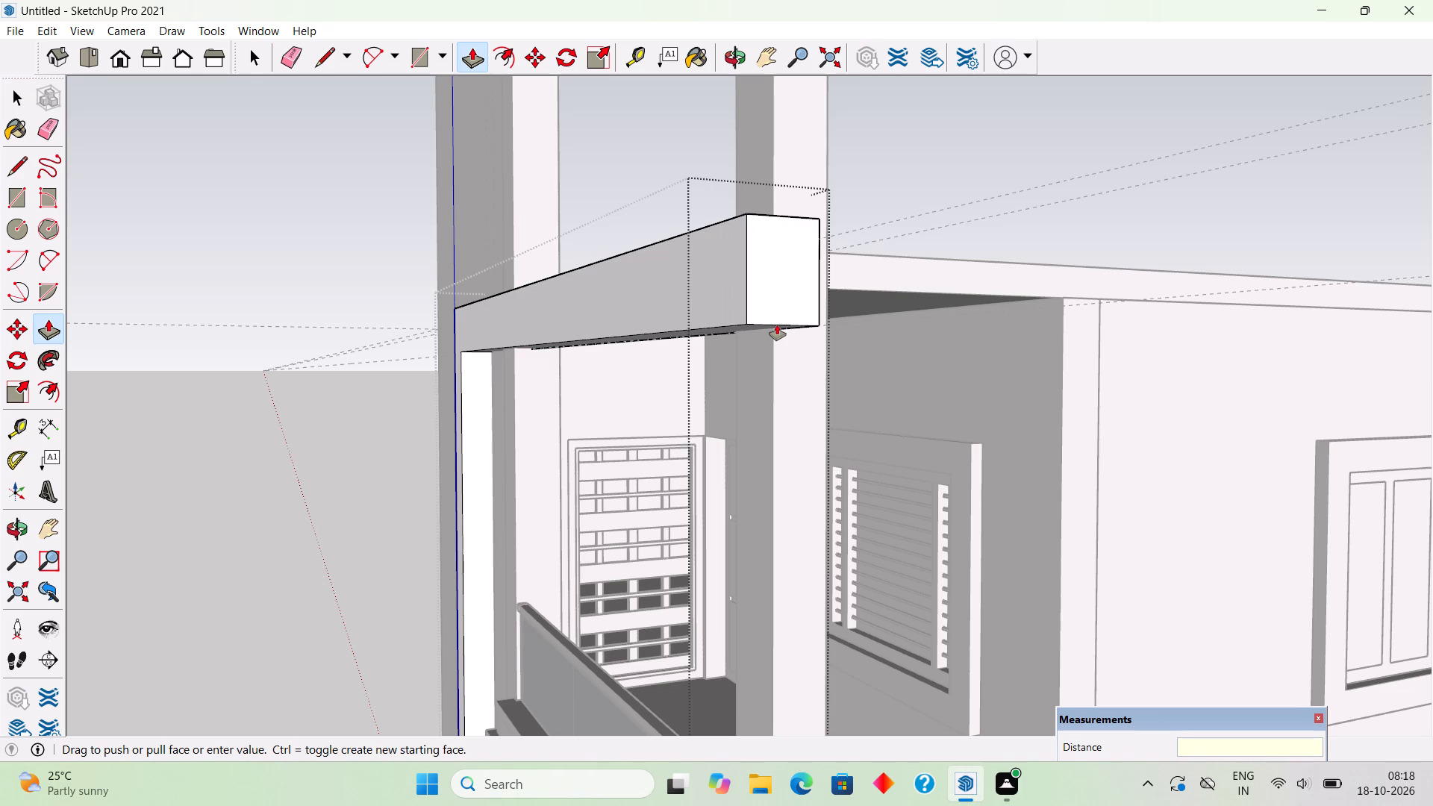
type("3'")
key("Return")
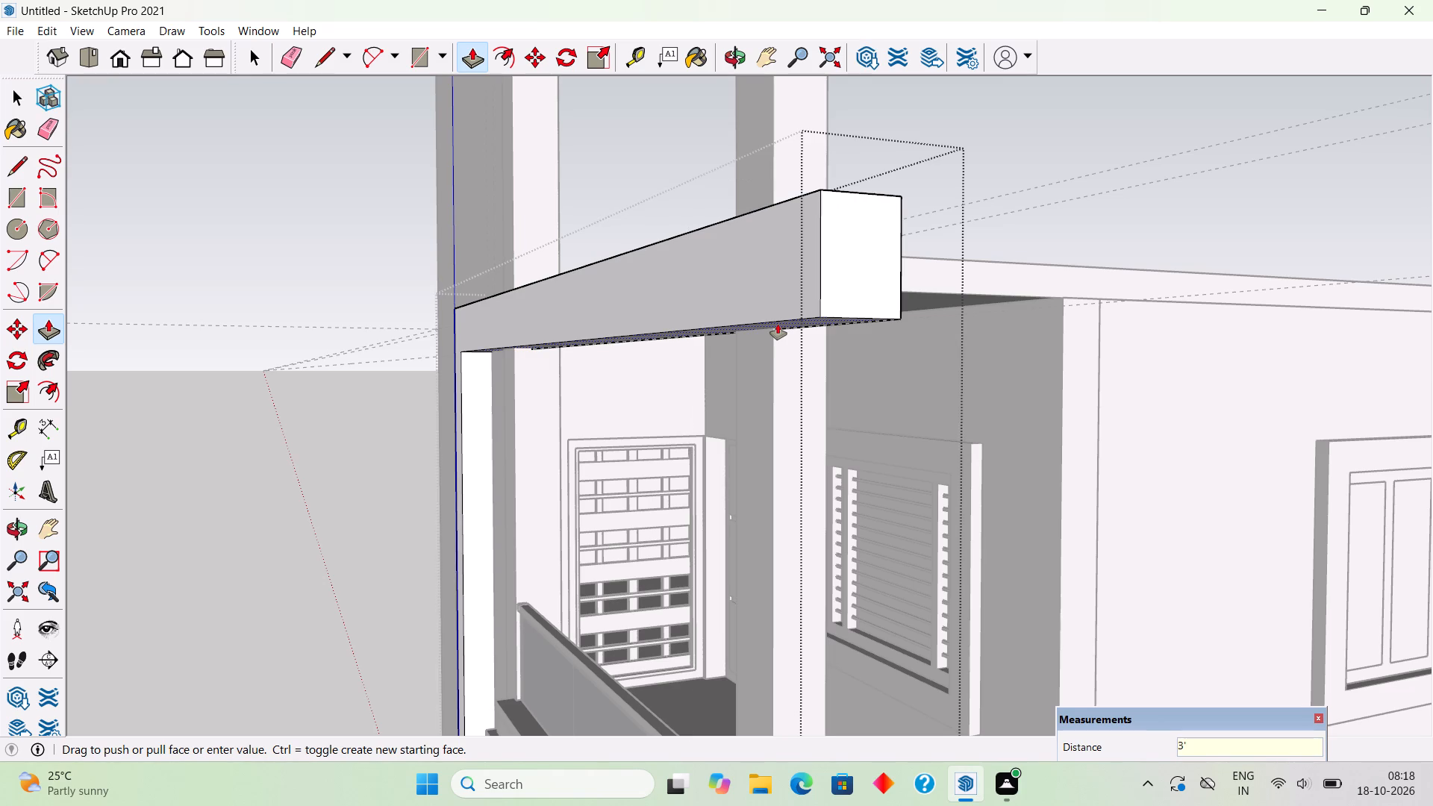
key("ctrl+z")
Push/Pull the frame beam's free end face outward by 3" past the corner column.
left_click(755, 263)
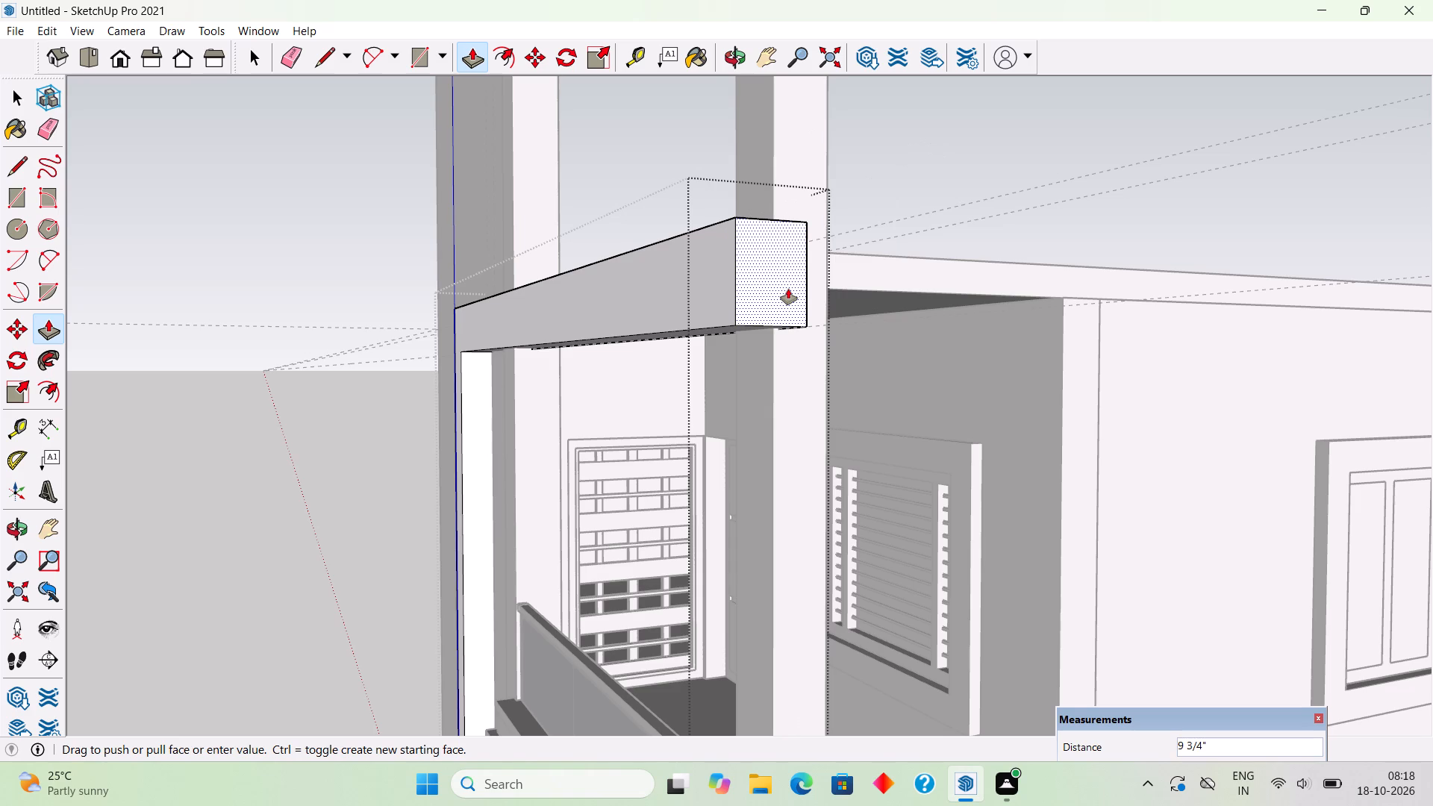
type("3\"")
key("Return")
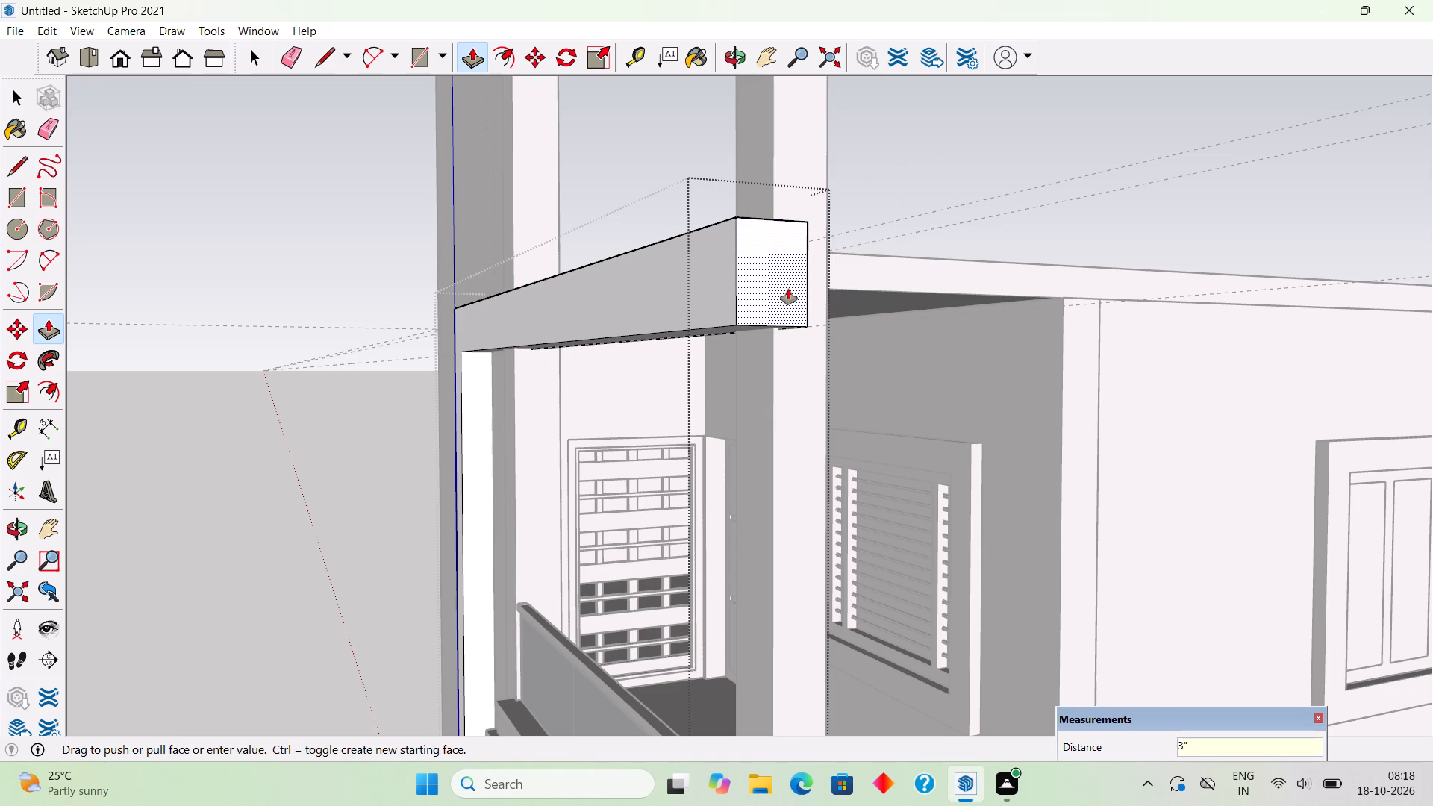
Draw a 1' 4" vertical line down the rear face of the frame beam's free end, along the corner column's edge.
scroll(812, 264, "down", 6)
middle_click_drag(781, 299, 288, 340)
scroll(421, 322, "up", 2)
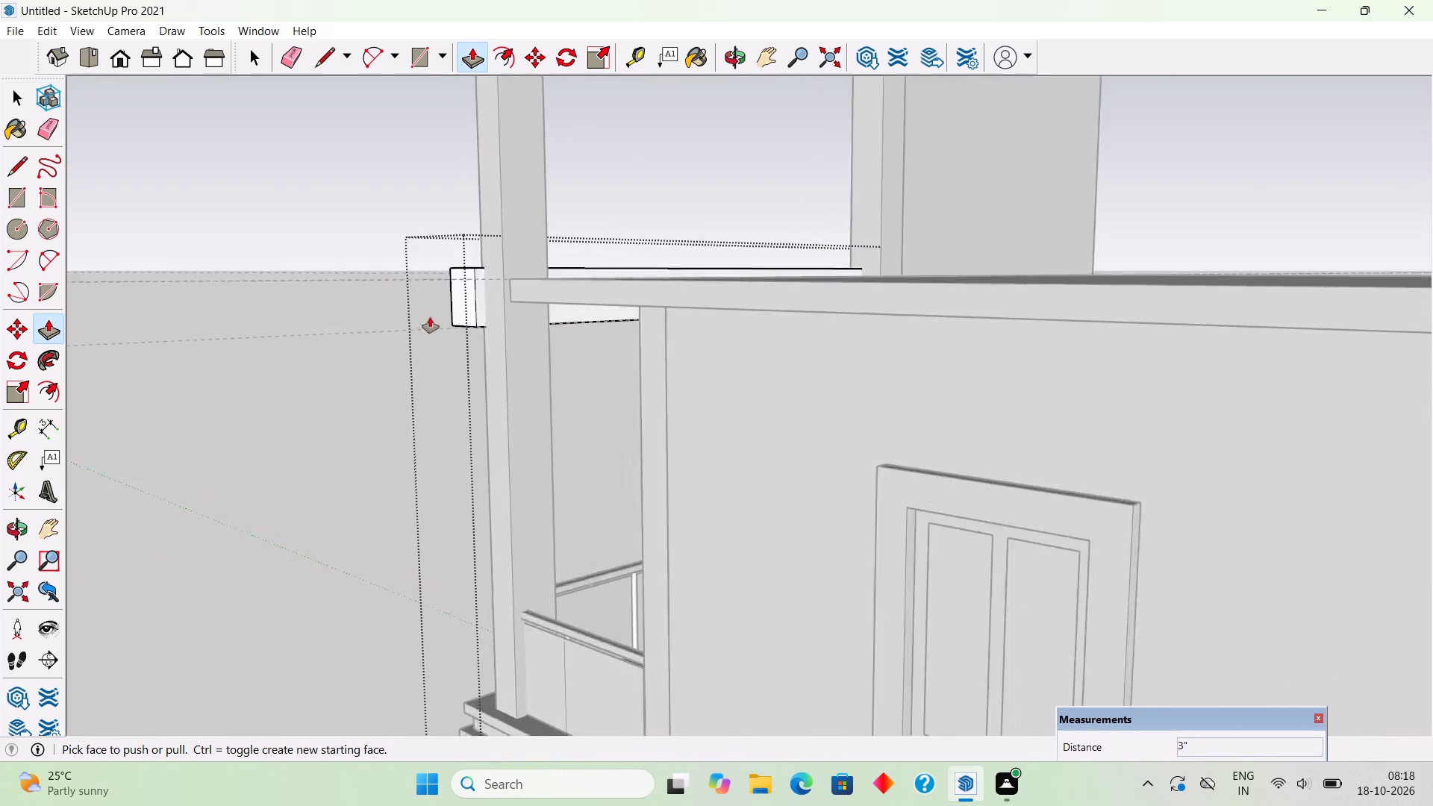
scroll(430, 317, "up", 16)
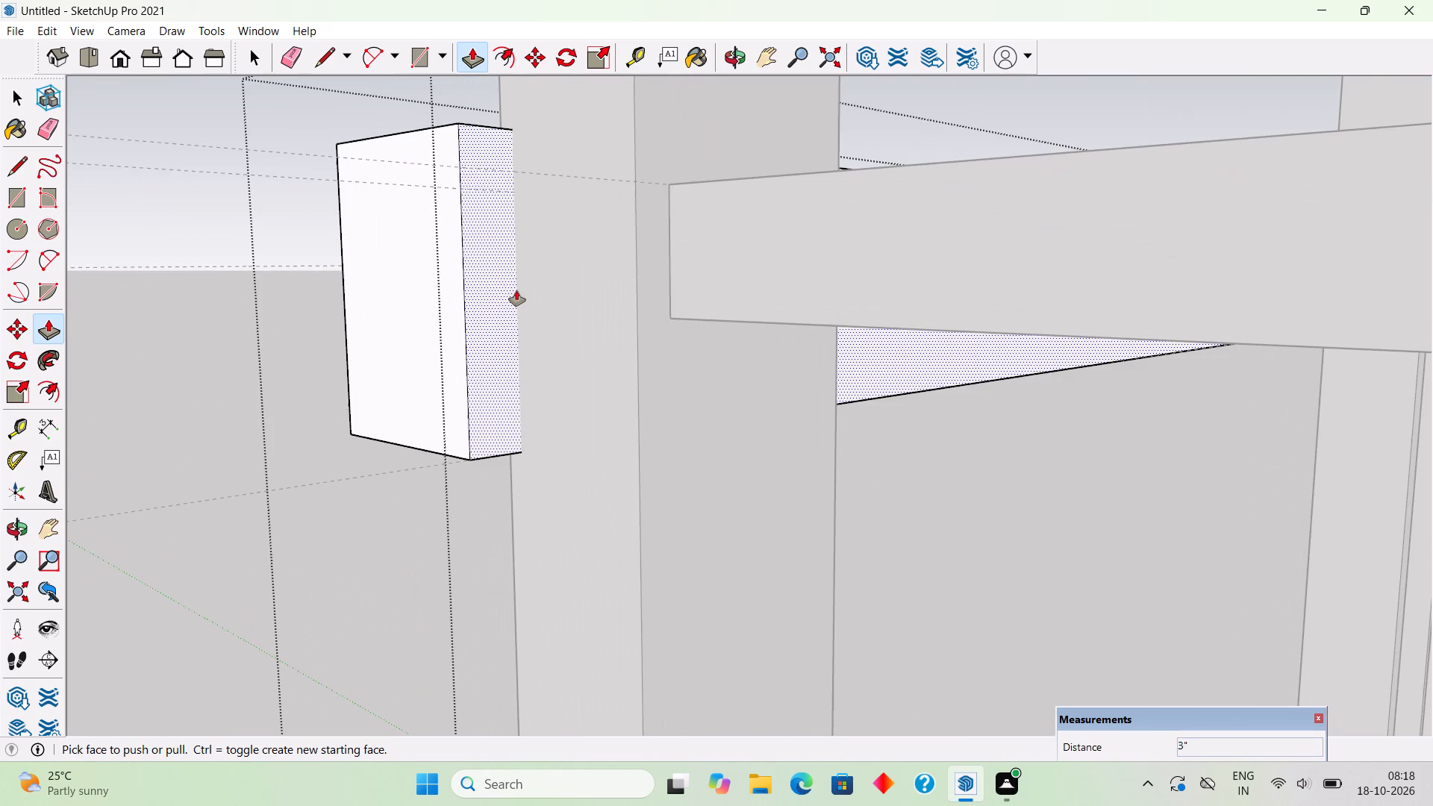
key("l")
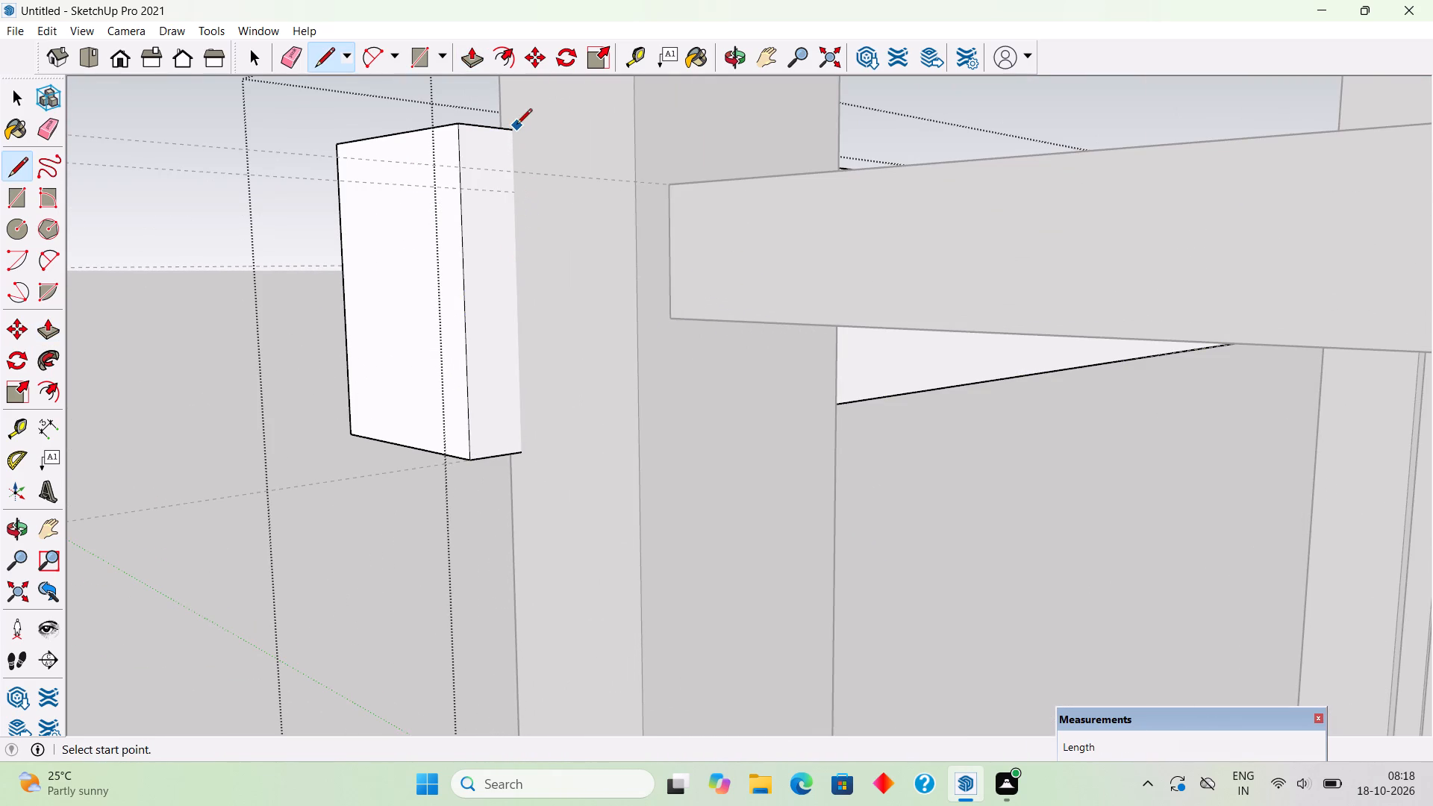
left_click(512, 128)
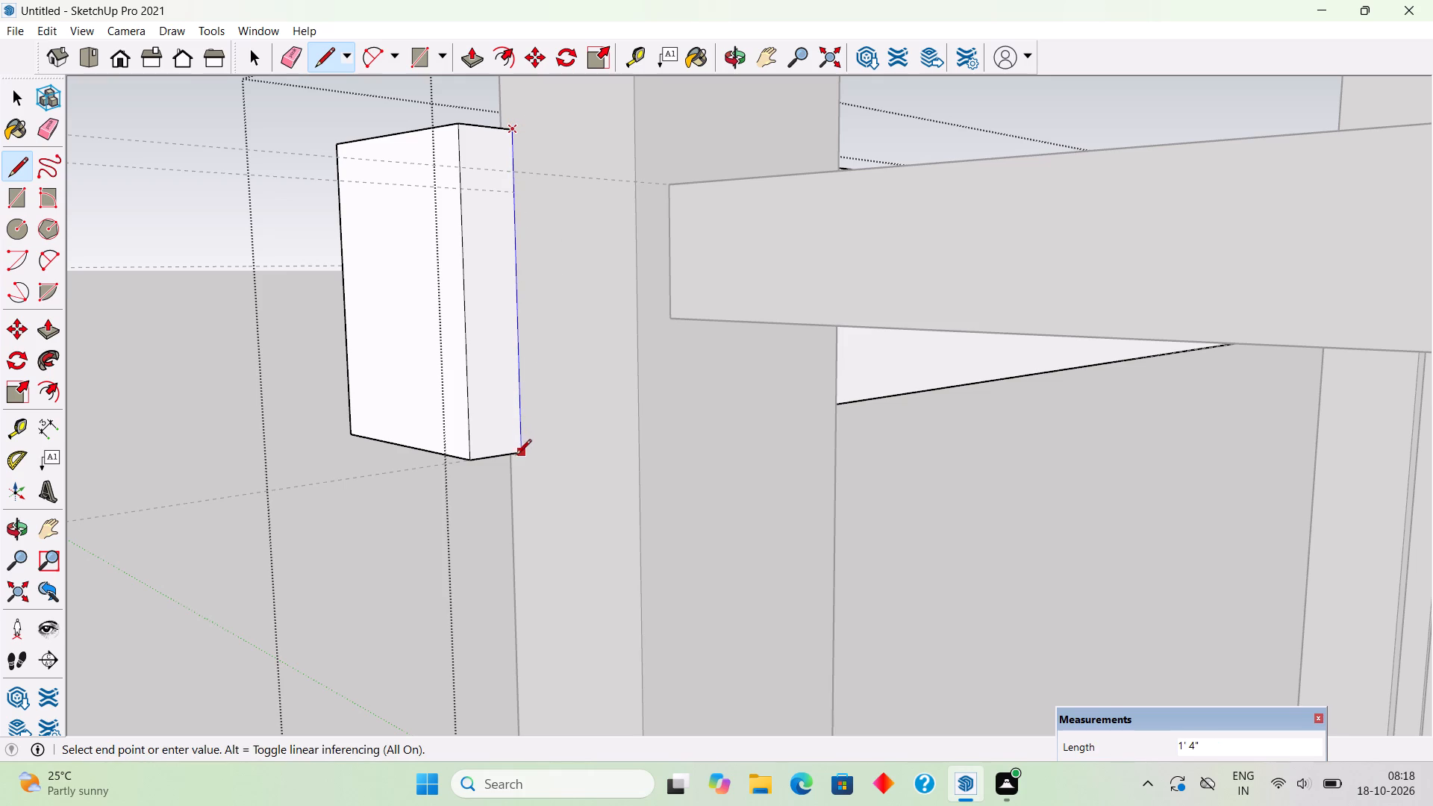
scroll(516, 457, "up", 10)
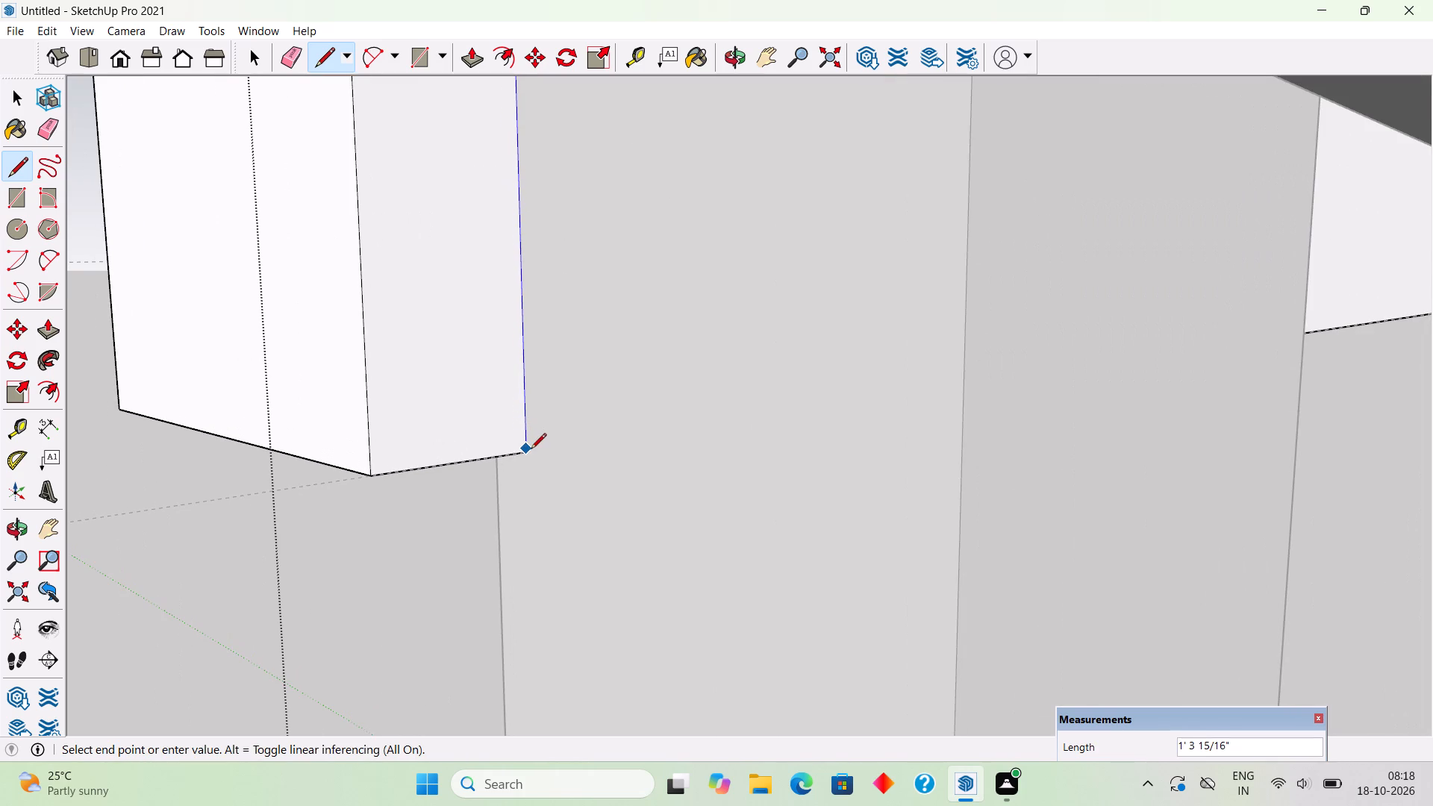
left_click(525, 456)
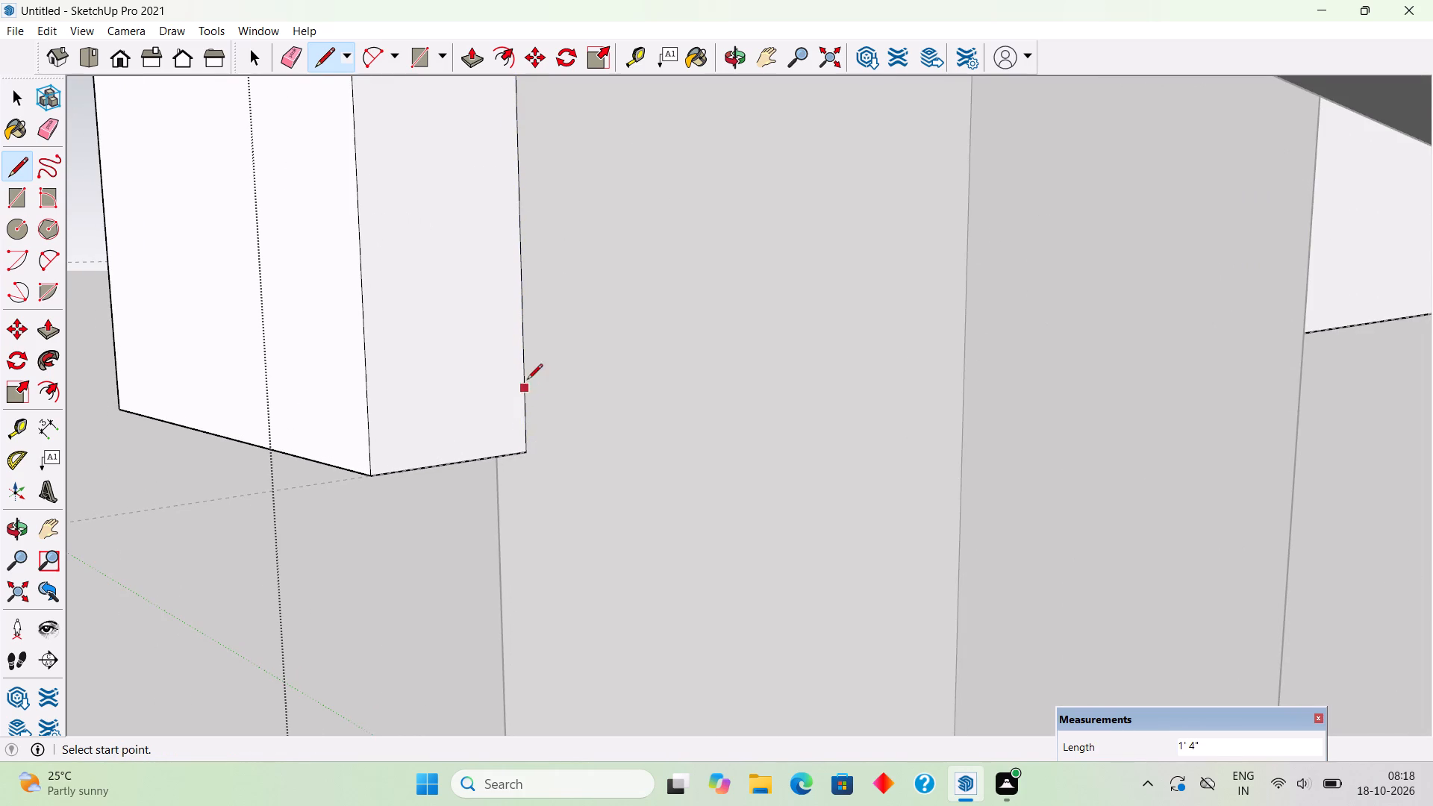
Push/Pull the newly divided rear face of the beam end back along the house's side wall by about 15' 2".
scroll(506, 388, "down", 5)
key("p")
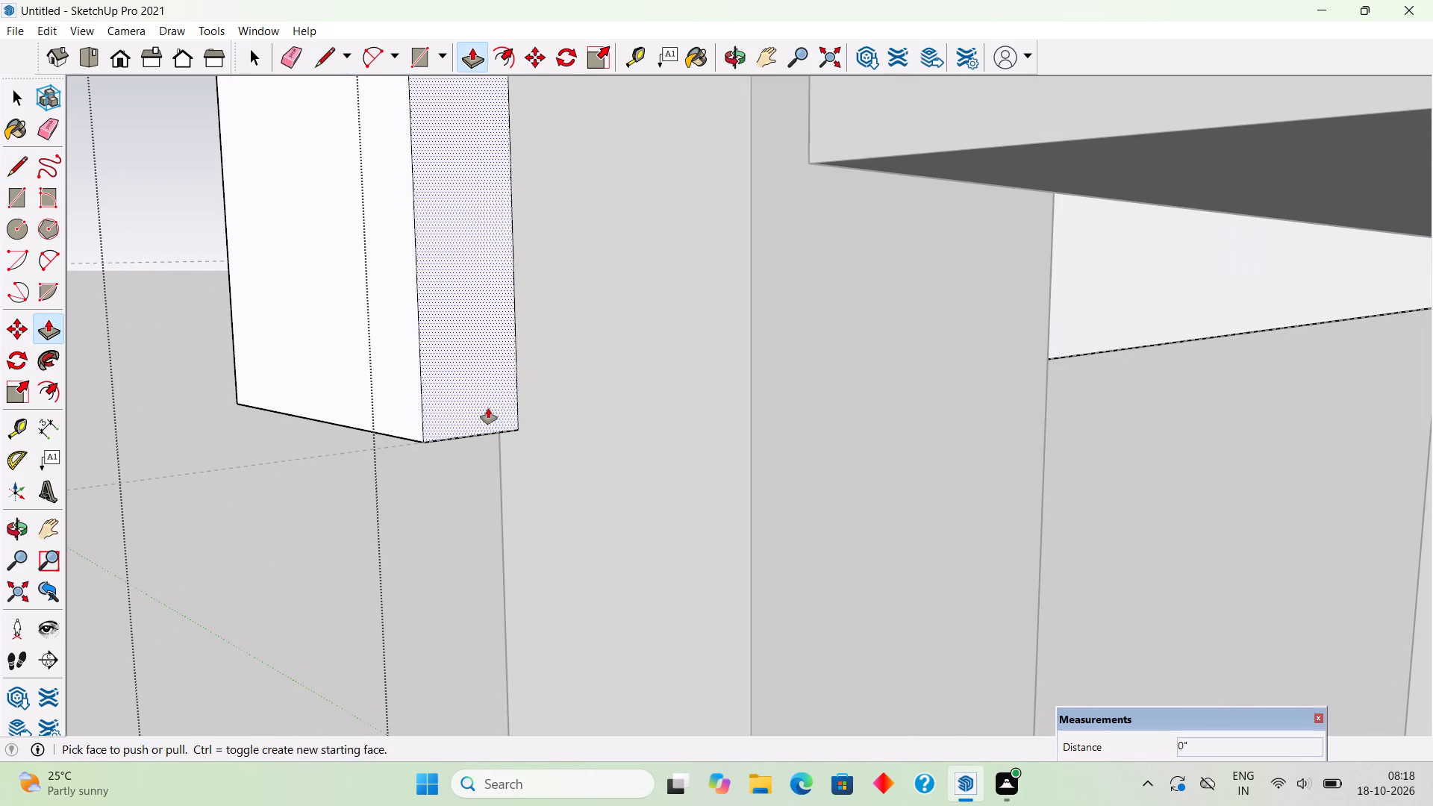
left_click(488, 408)
scroll(572, 407, "down", 17)
scroll(565, 426, "up", 1)
scroll(563, 427, "down", 5)
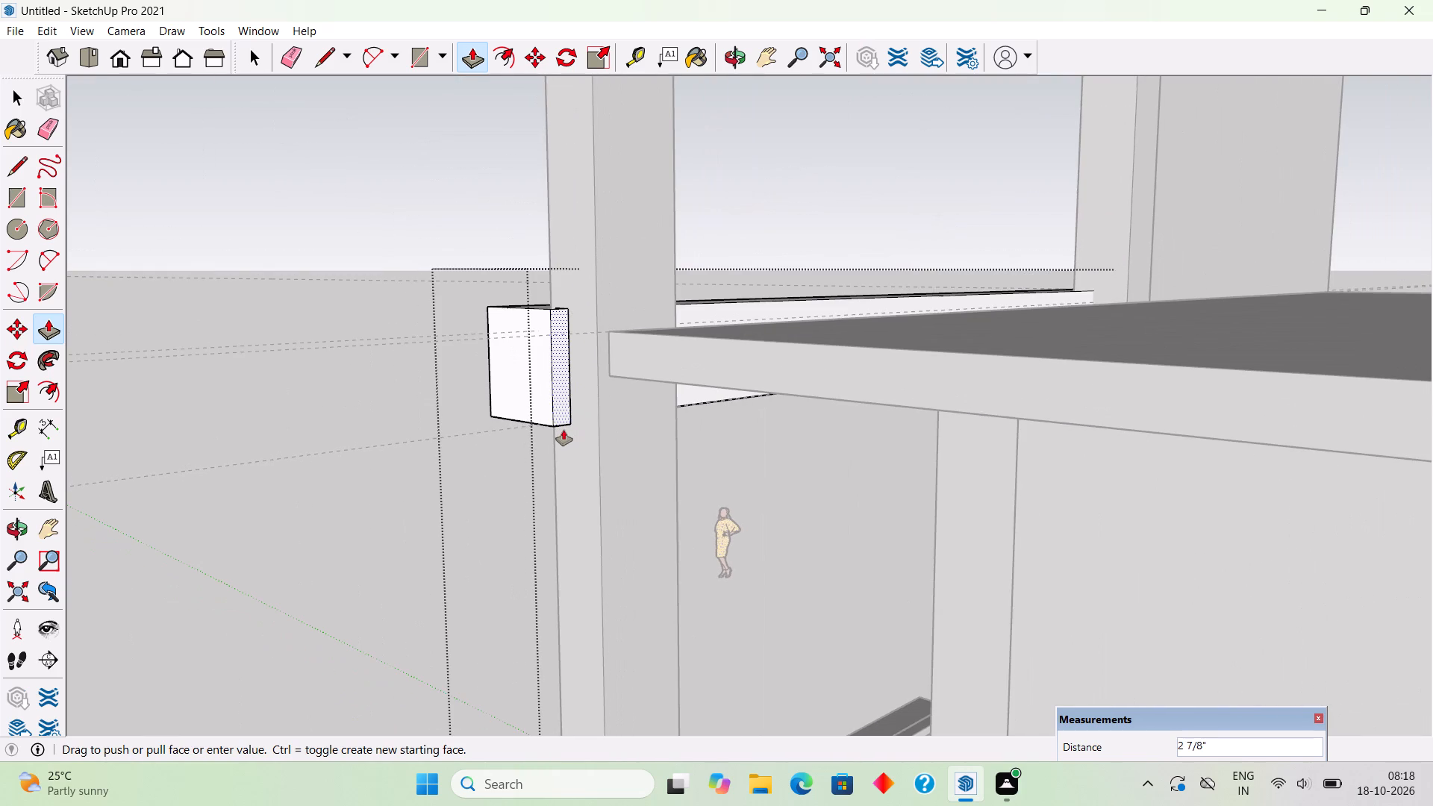
scroll(563, 430, "down", 2)
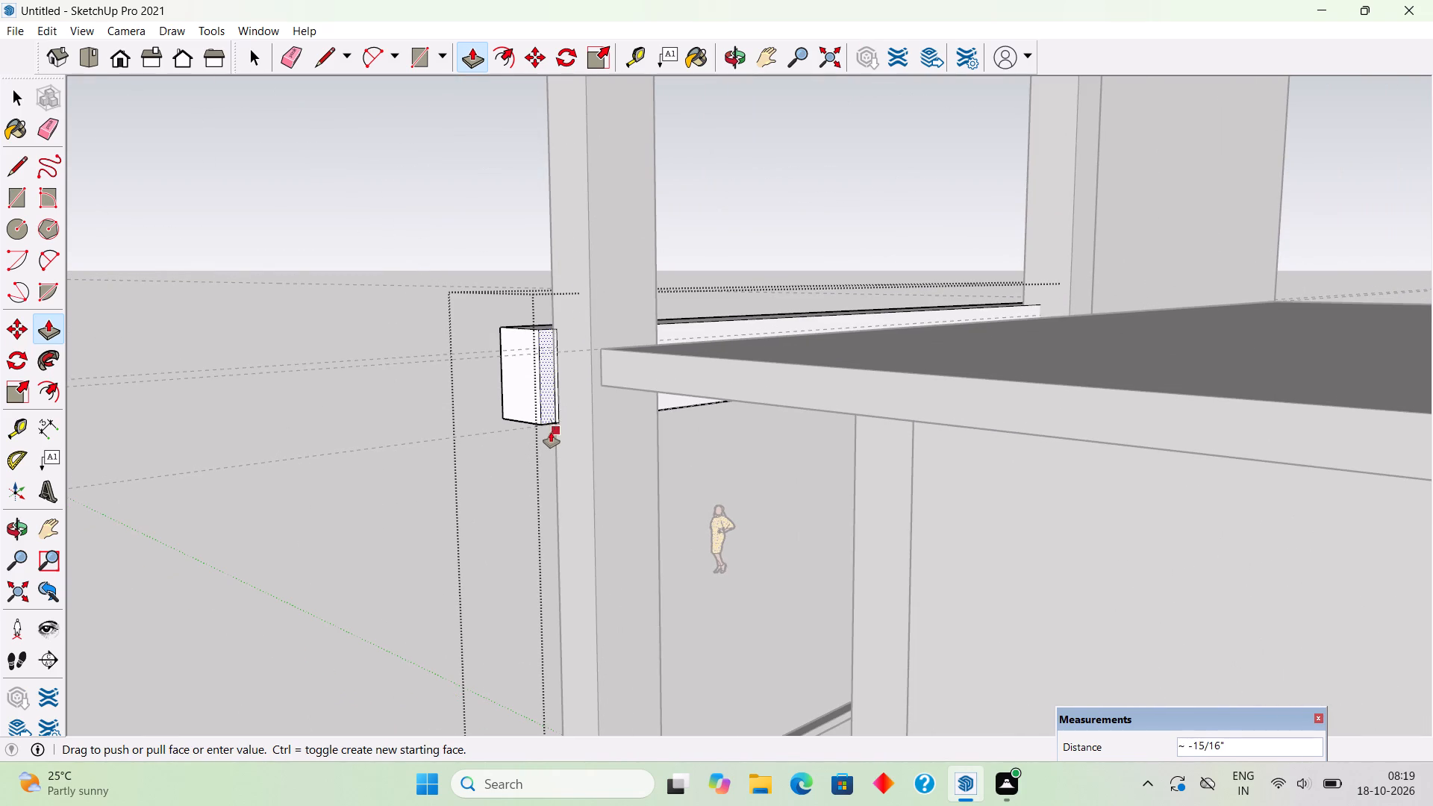
scroll(547, 433, "down", 3)
scroll(719, 343, "down", 5)
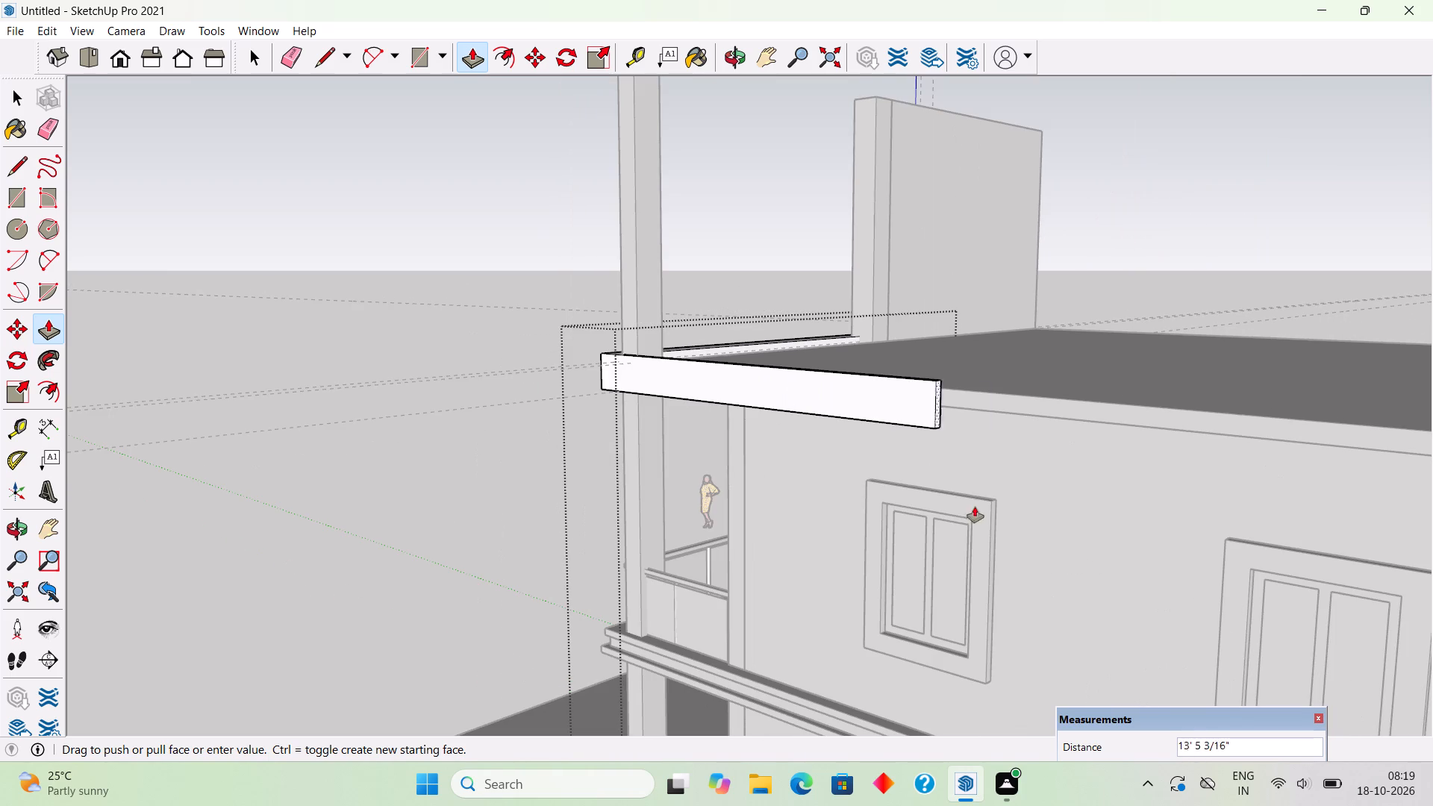
scroll(993, 563, "up", 4)
left_click(993, 563)
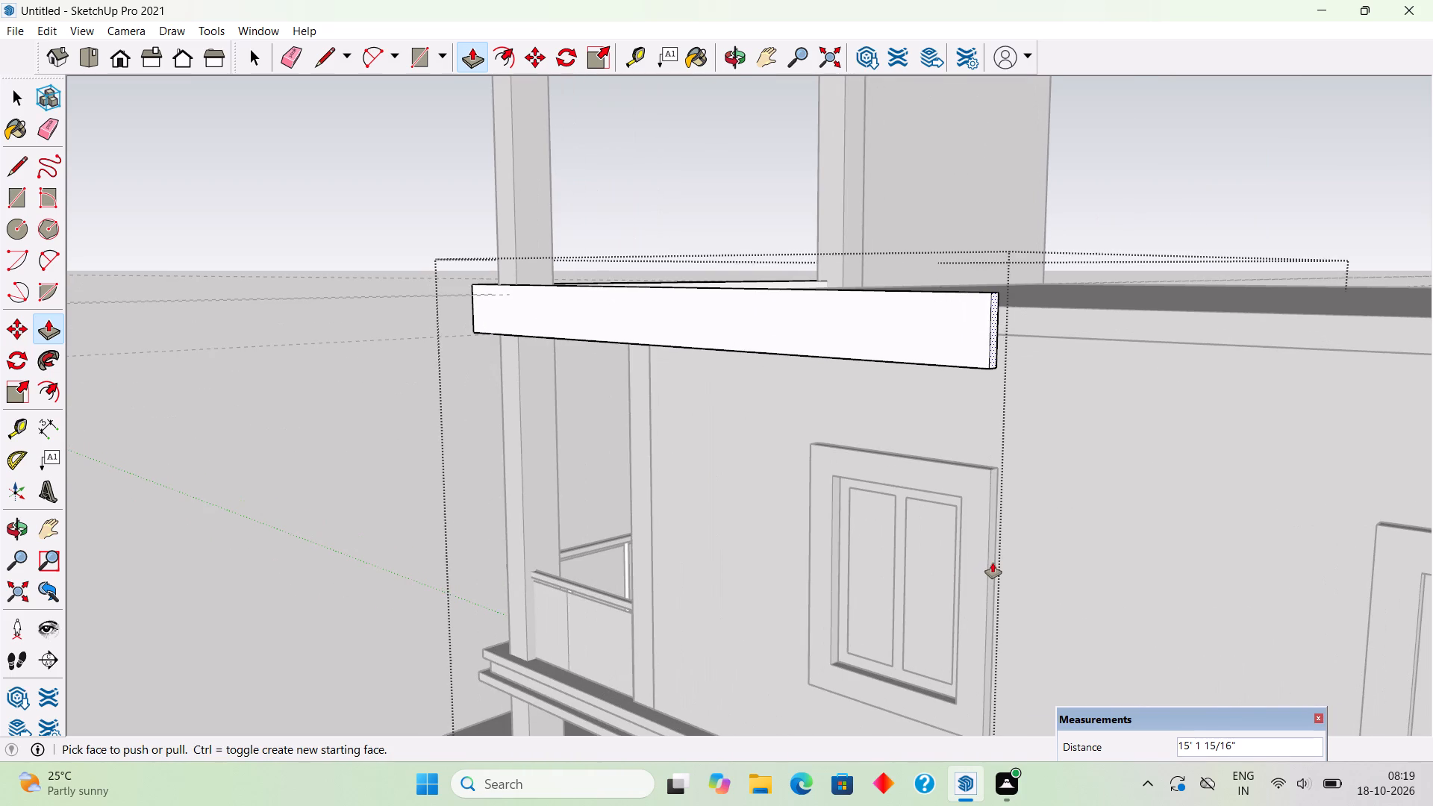
scroll(993, 563, "down", 5)
key("space")
left_click(578, 302)
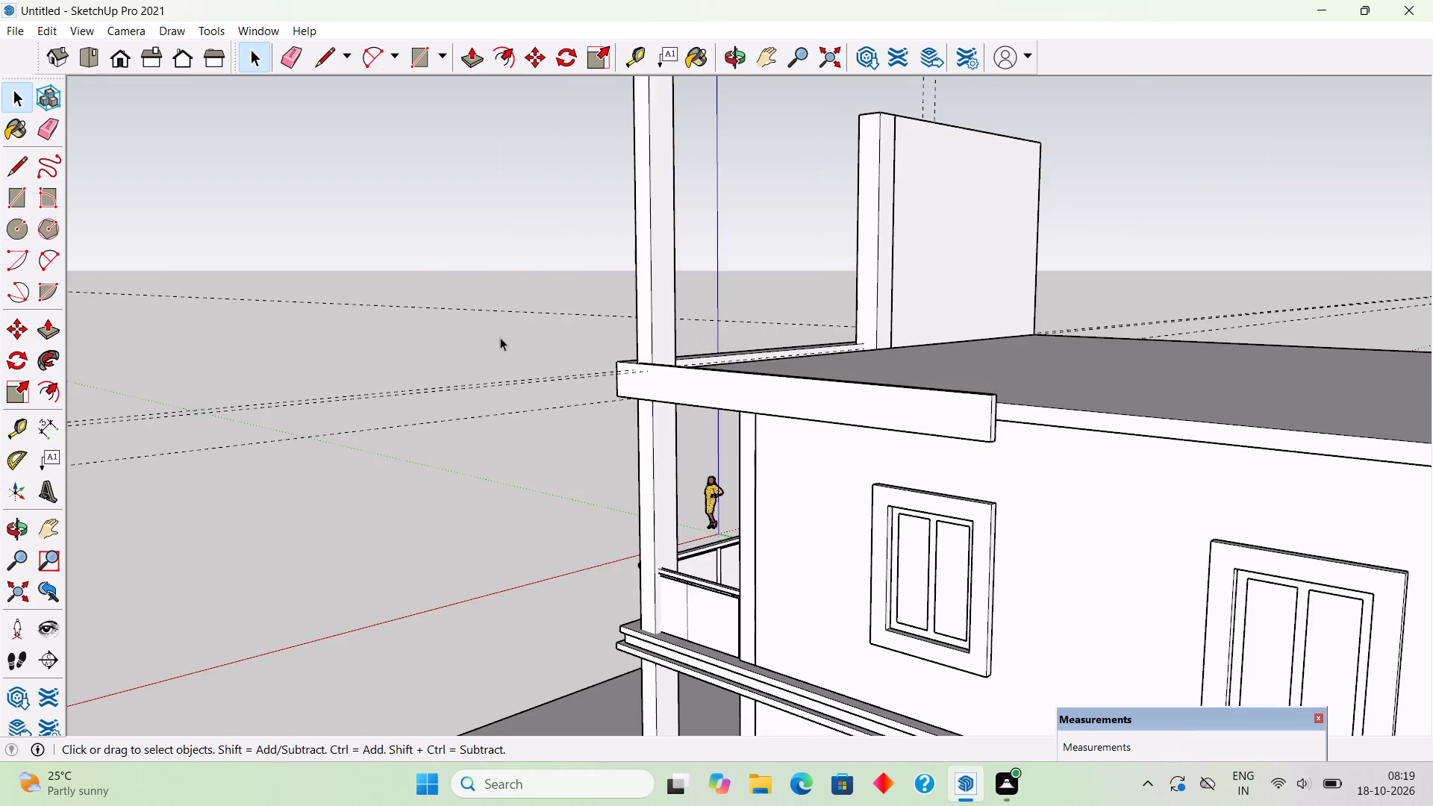
Examine how the extended frame wraps around the balcony corner, viewing the house from the front, below, side and above.
middle_click_drag(556, 406, 1152, 479)
middle_click_drag(929, 540, 1143, 369)
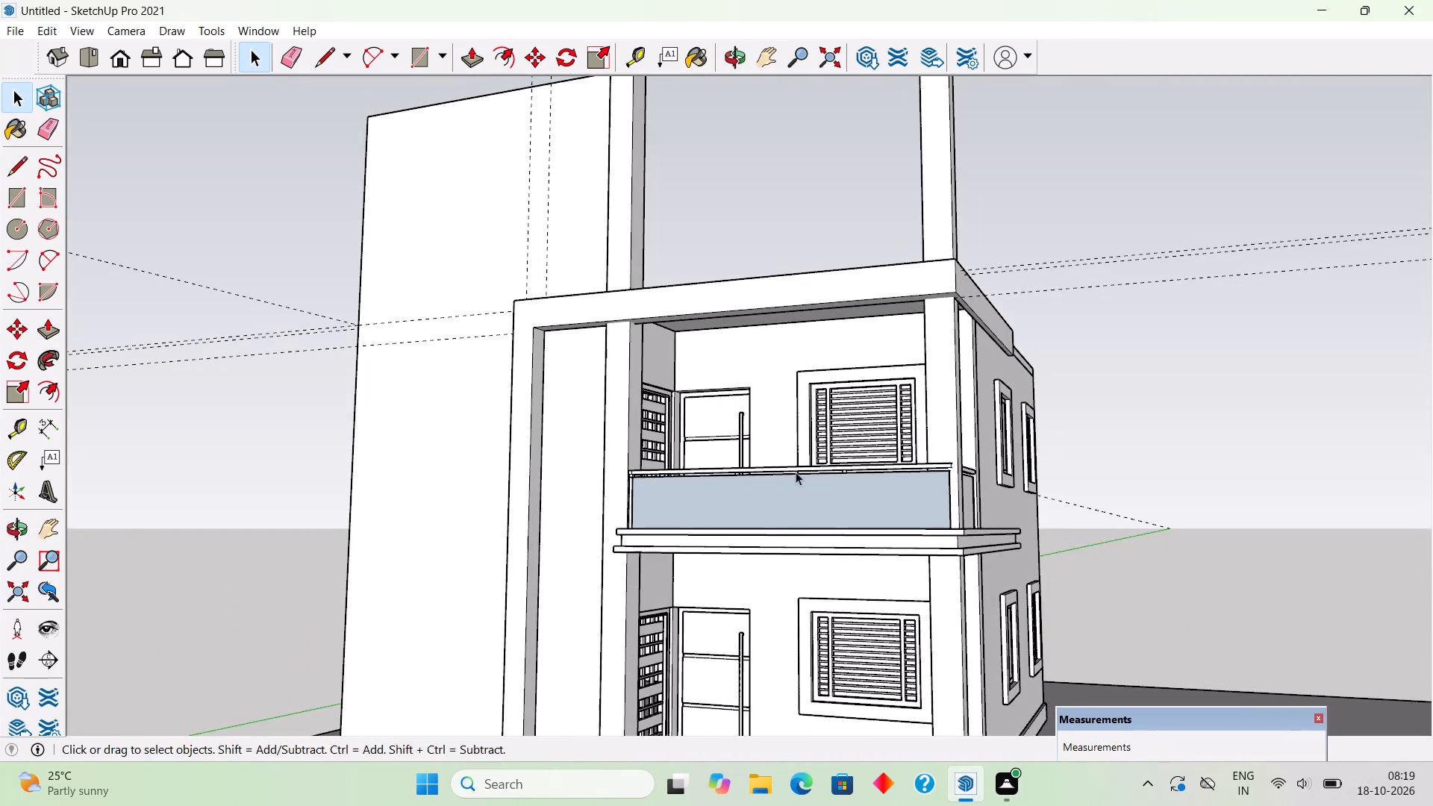
middle_click_drag(796, 473, 1000, 568)
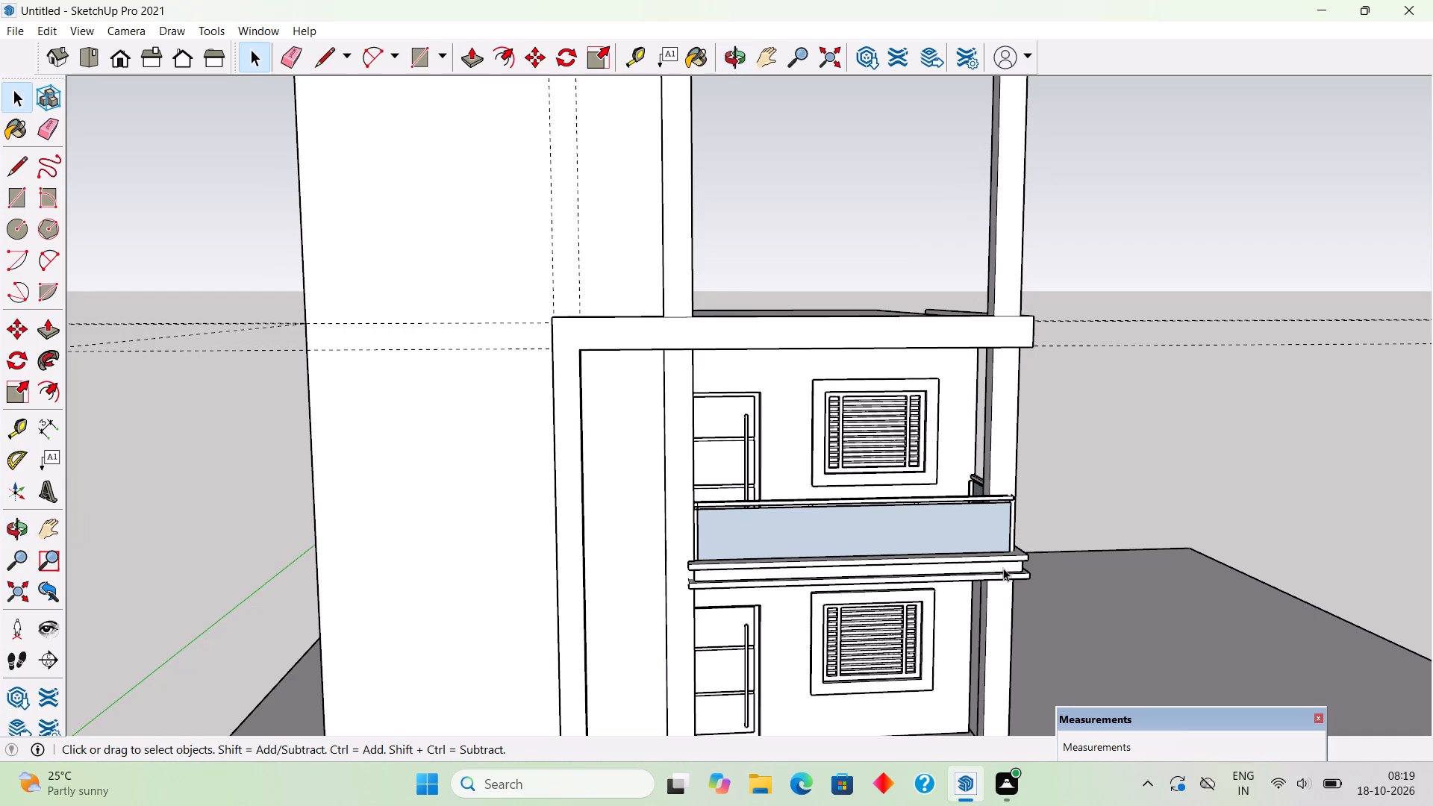
middle_click_drag(1004, 568, 922, 396)
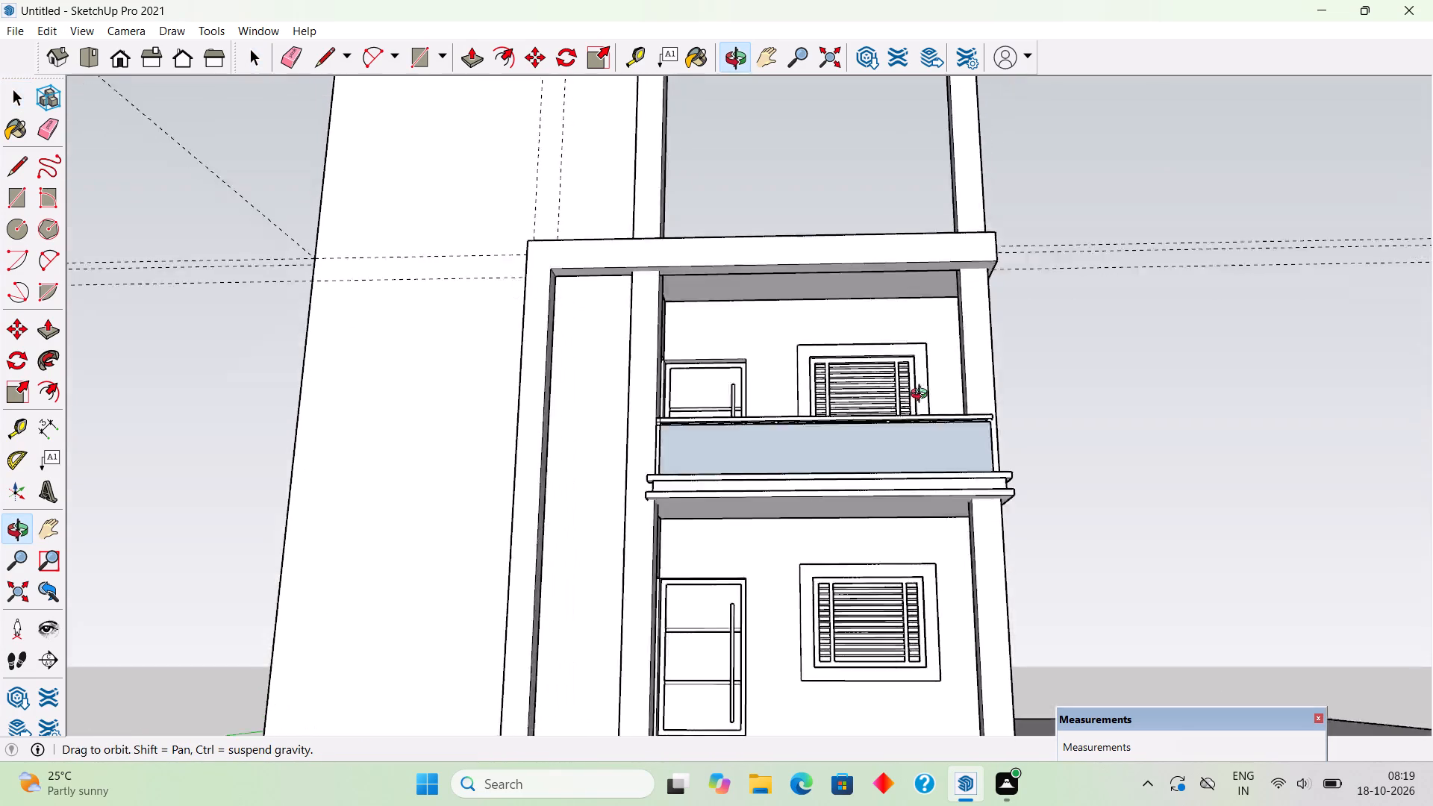
middle_click_drag(922, 396, 749, 480)
scroll(733, 401, "down", 3)
middle_click_drag(749, 460, 855, 556)
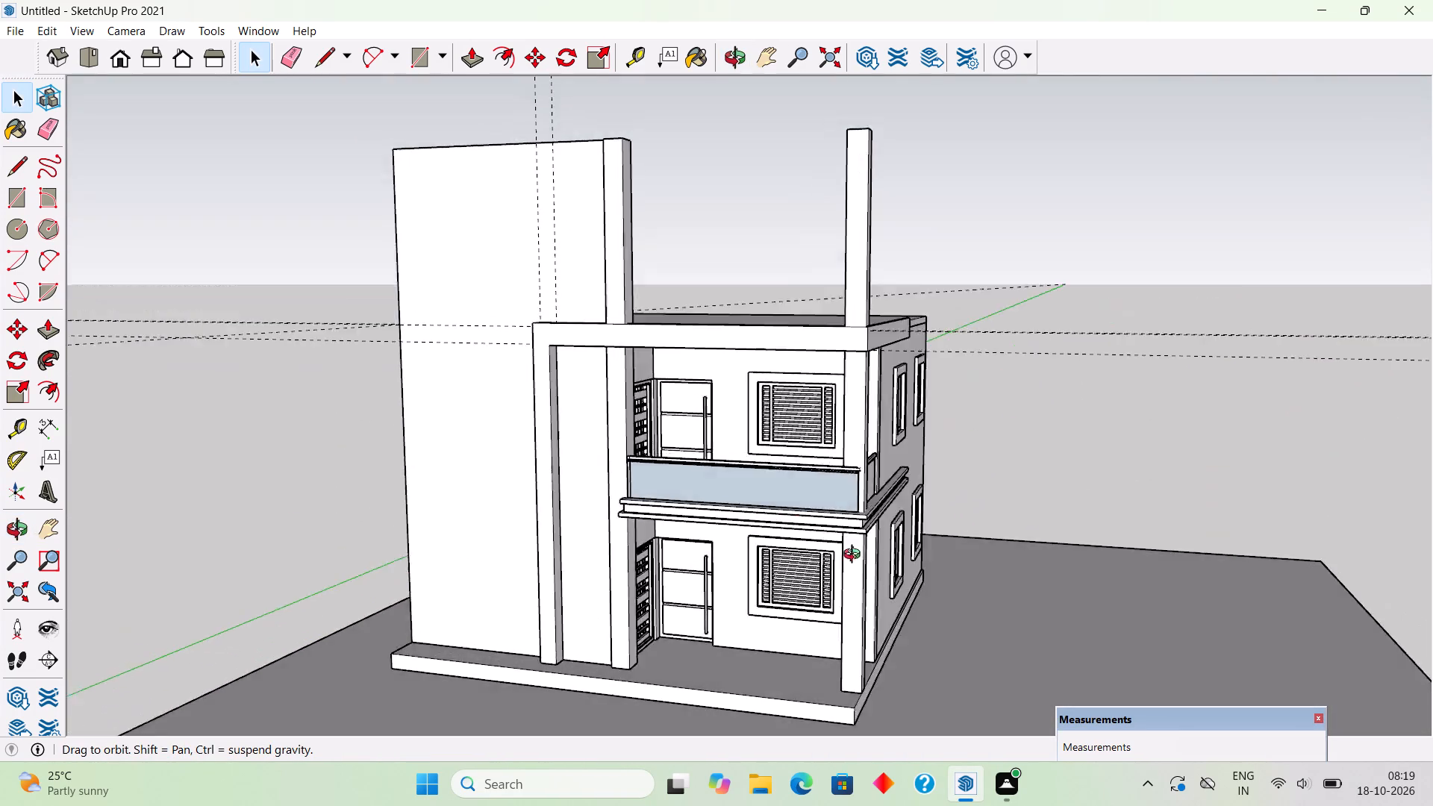
middle_click_drag(855, 556, 952, 552)
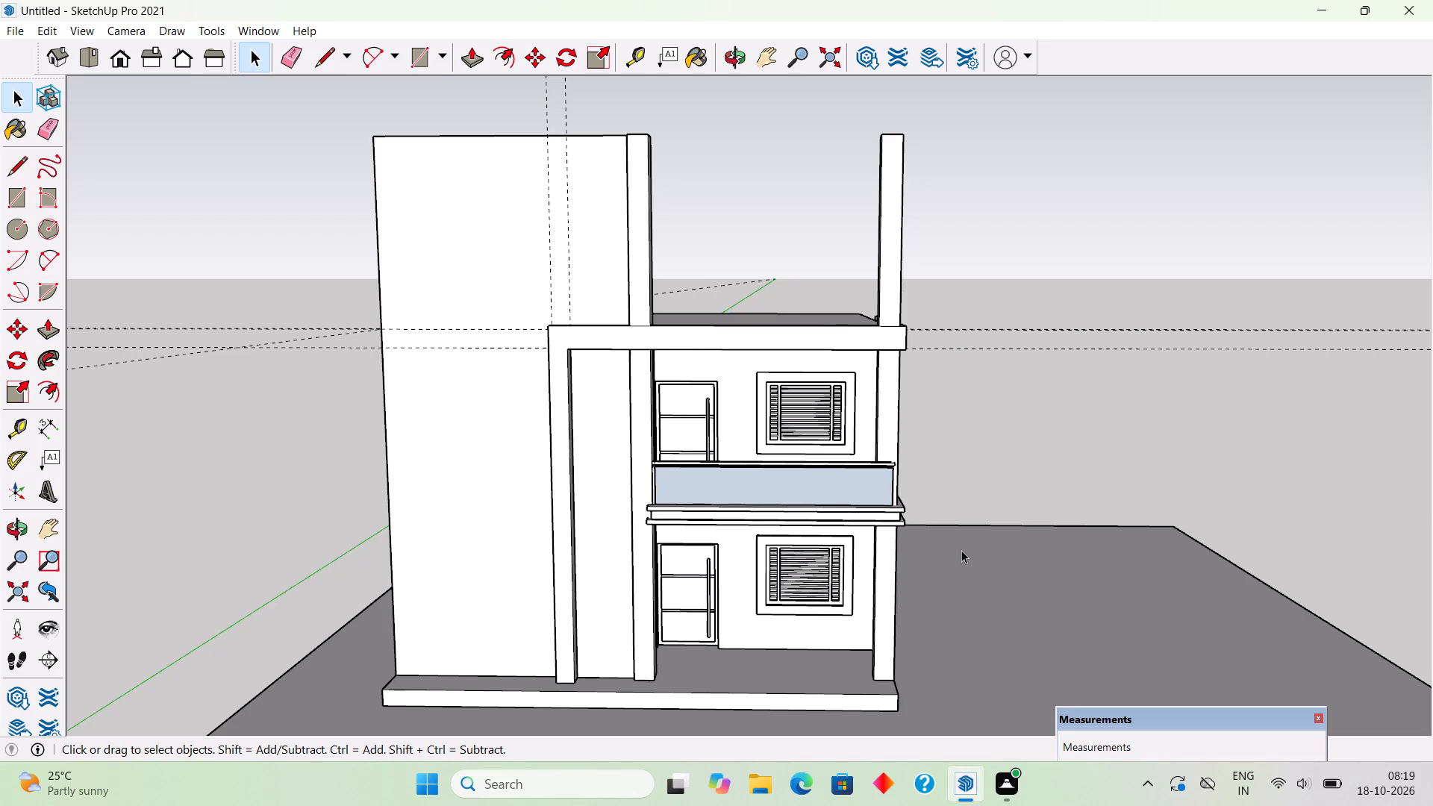
middle_click_drag(955, 507, 888, 307)
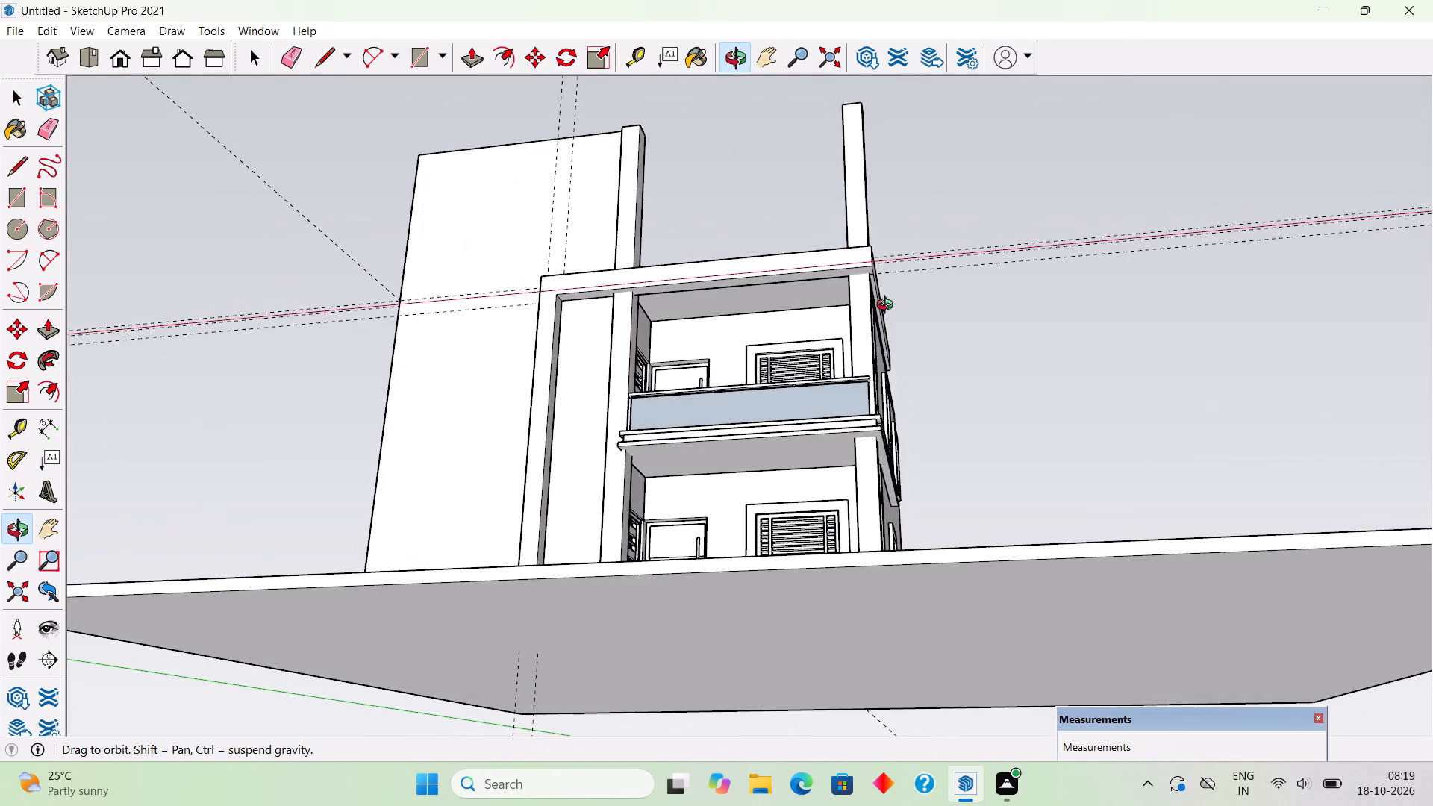
middle_click_drag(888, 307, 970, 501)
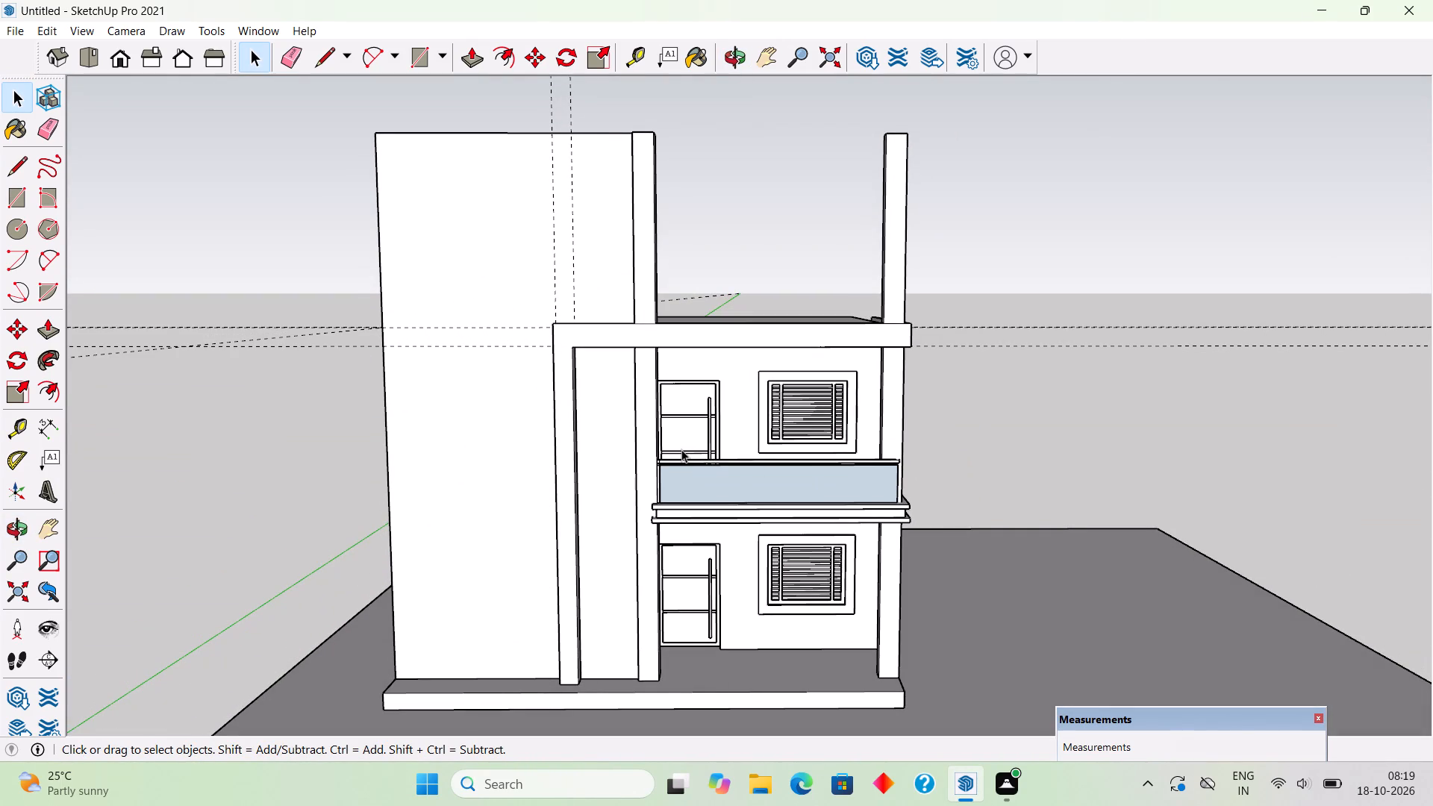
middle_click_drag(674, 457, 652, 516)
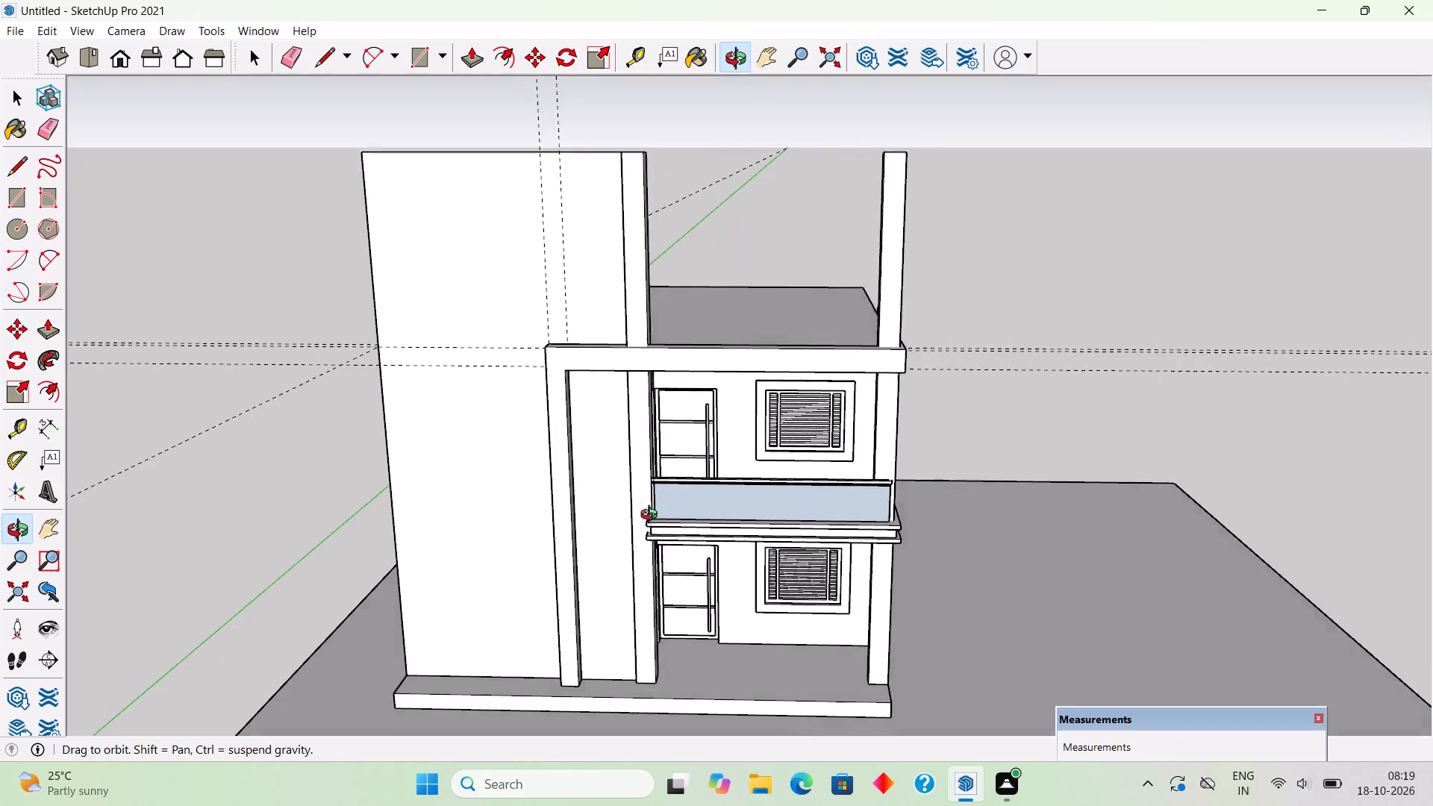
middle_click_drag(652, 516, 389, 516)
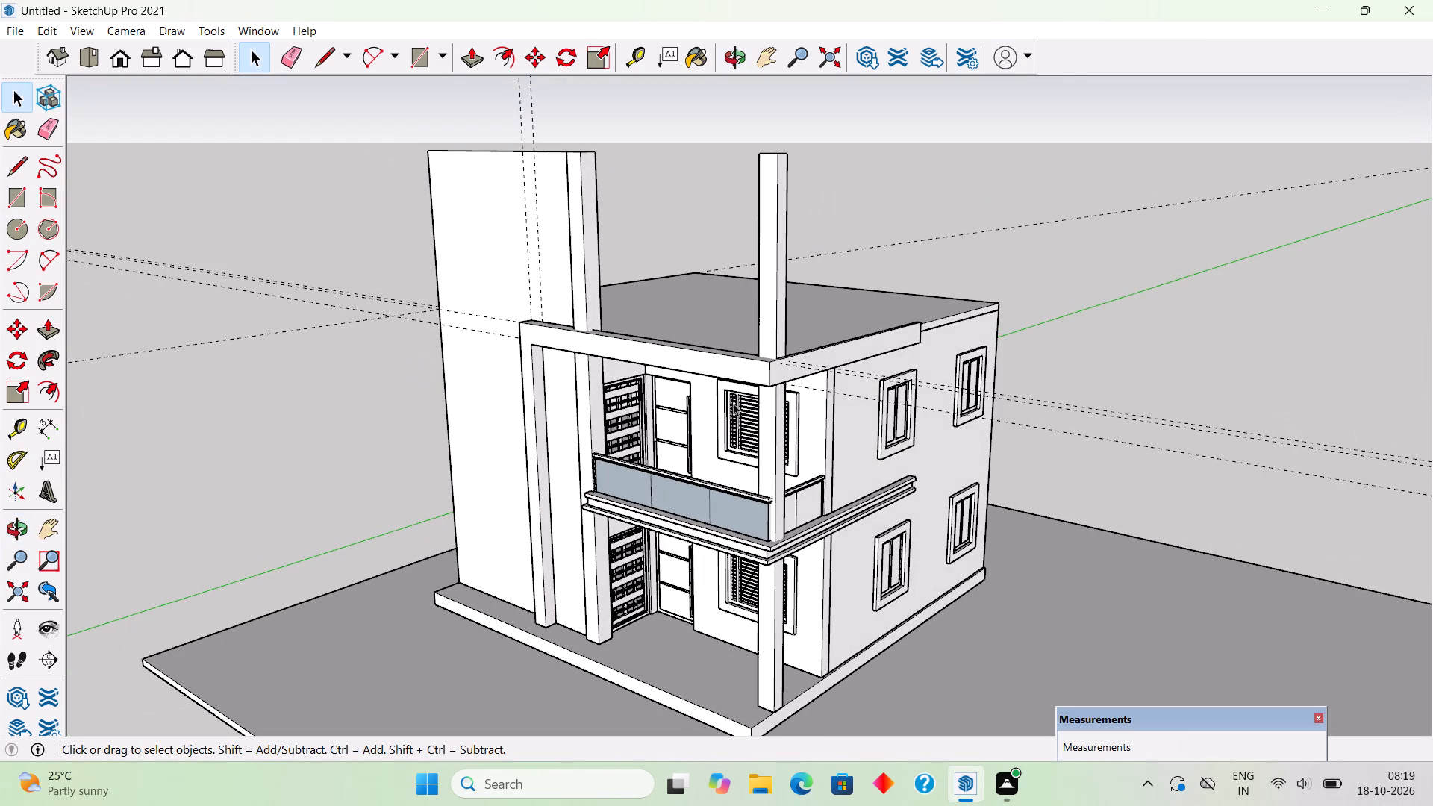
middle_click_drag(905, 394, 804, 516)
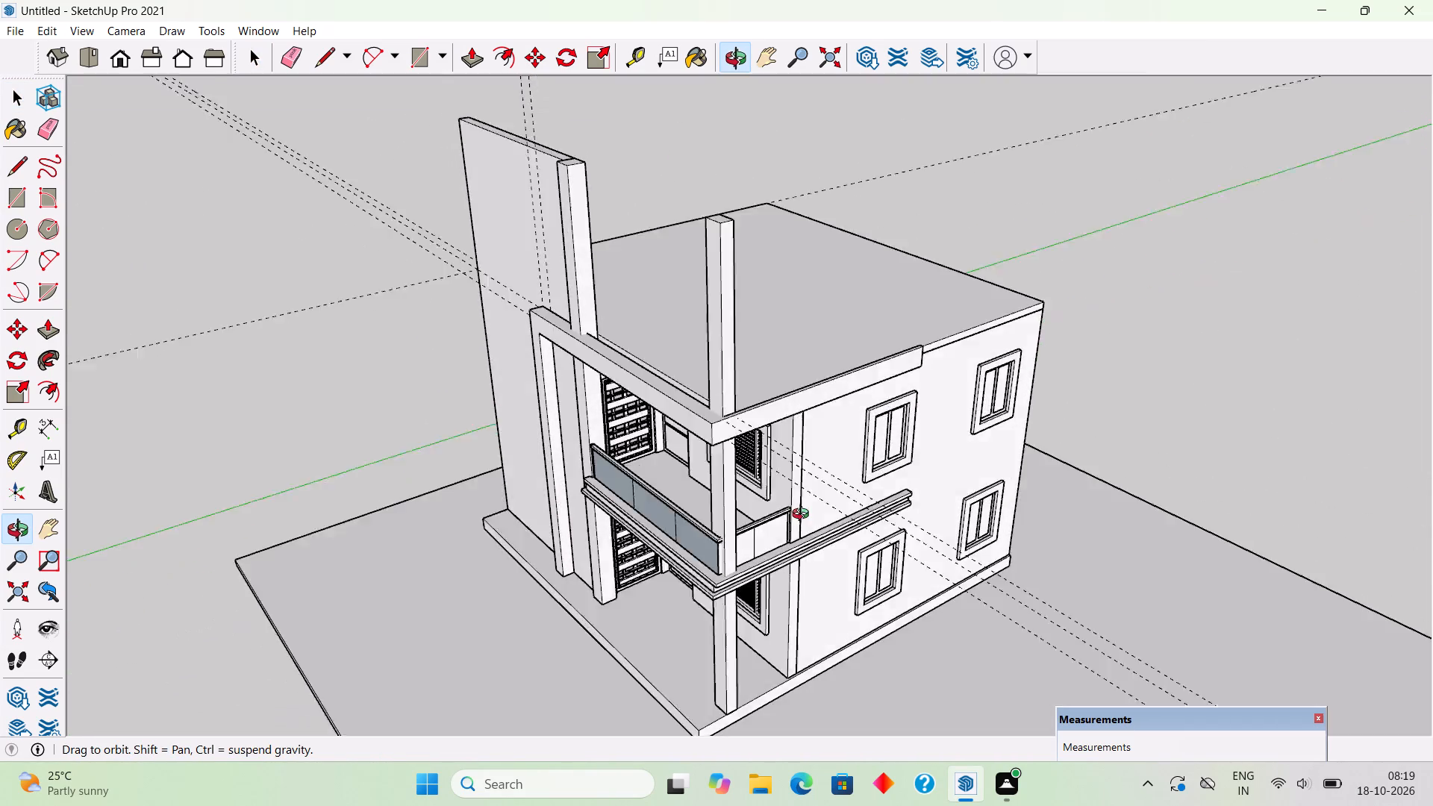
middle_click_drag(804, 516, 804, 623)
Inside the frame's group, Push/Pull the outer face of the beam along the side wall by 1".
scroll(761, 450, "up", 10)
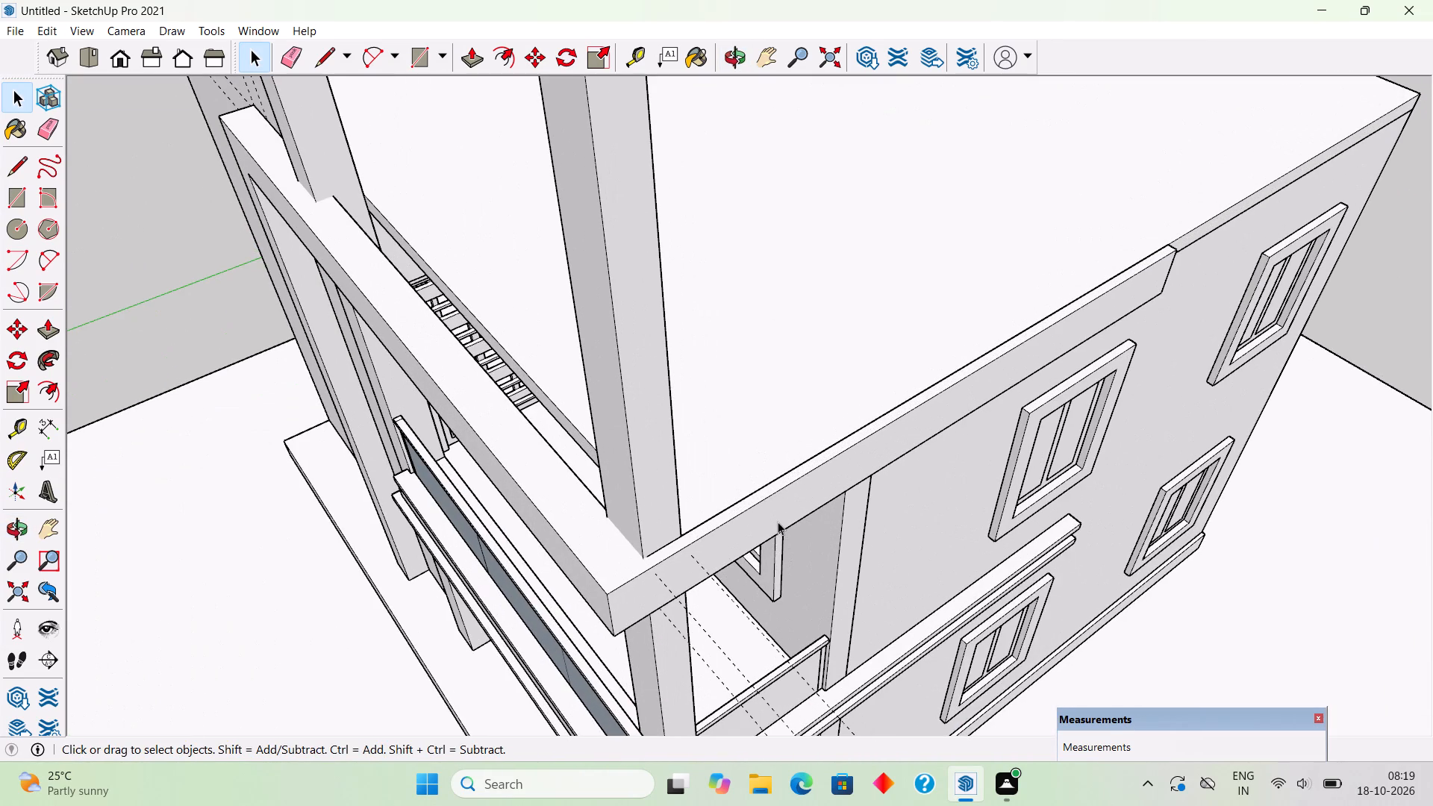
middle_click_drag(726, 467, 683, 424)
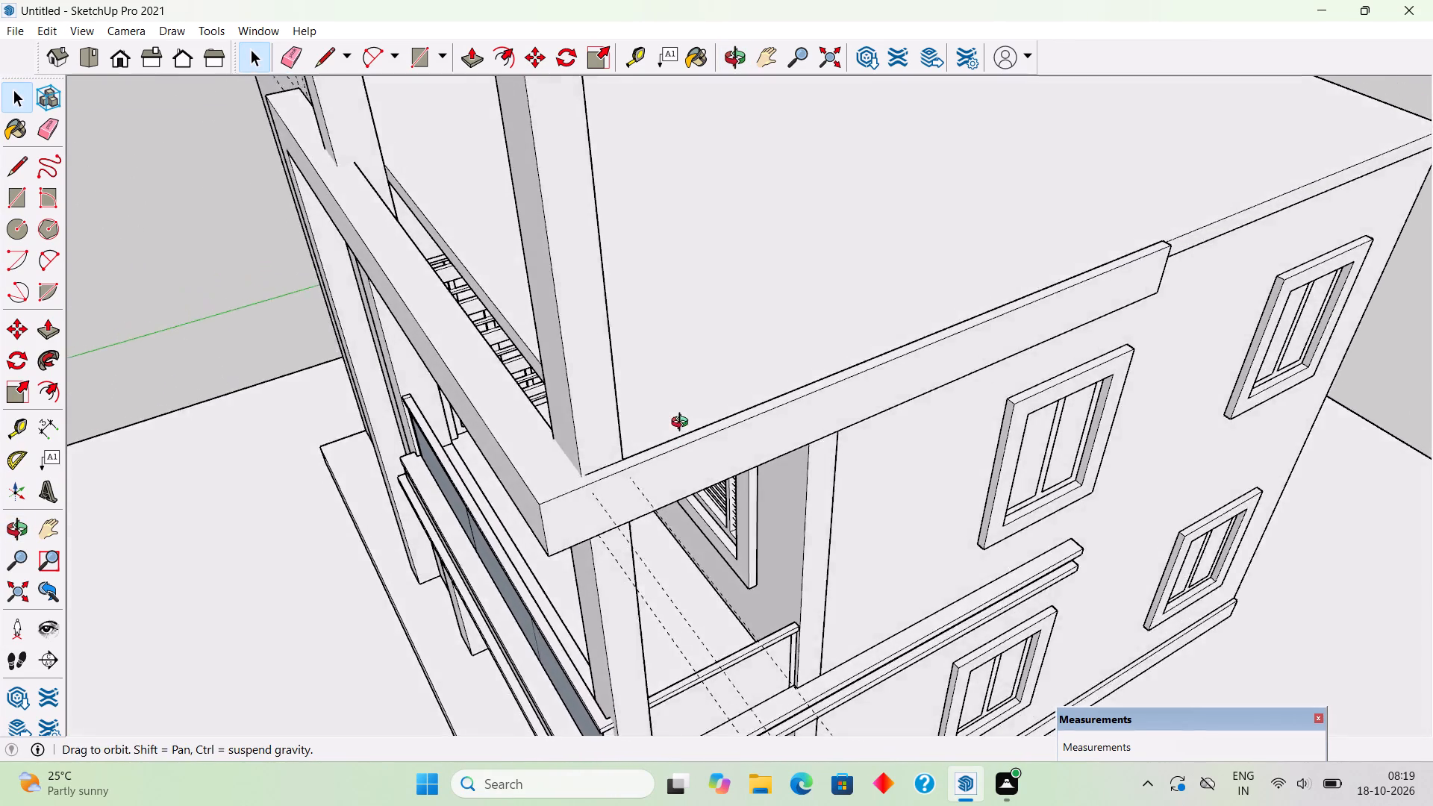
middle_click_drag(683, 424, 729, 511)
double_click(779, 592)
left_click(783, 579)
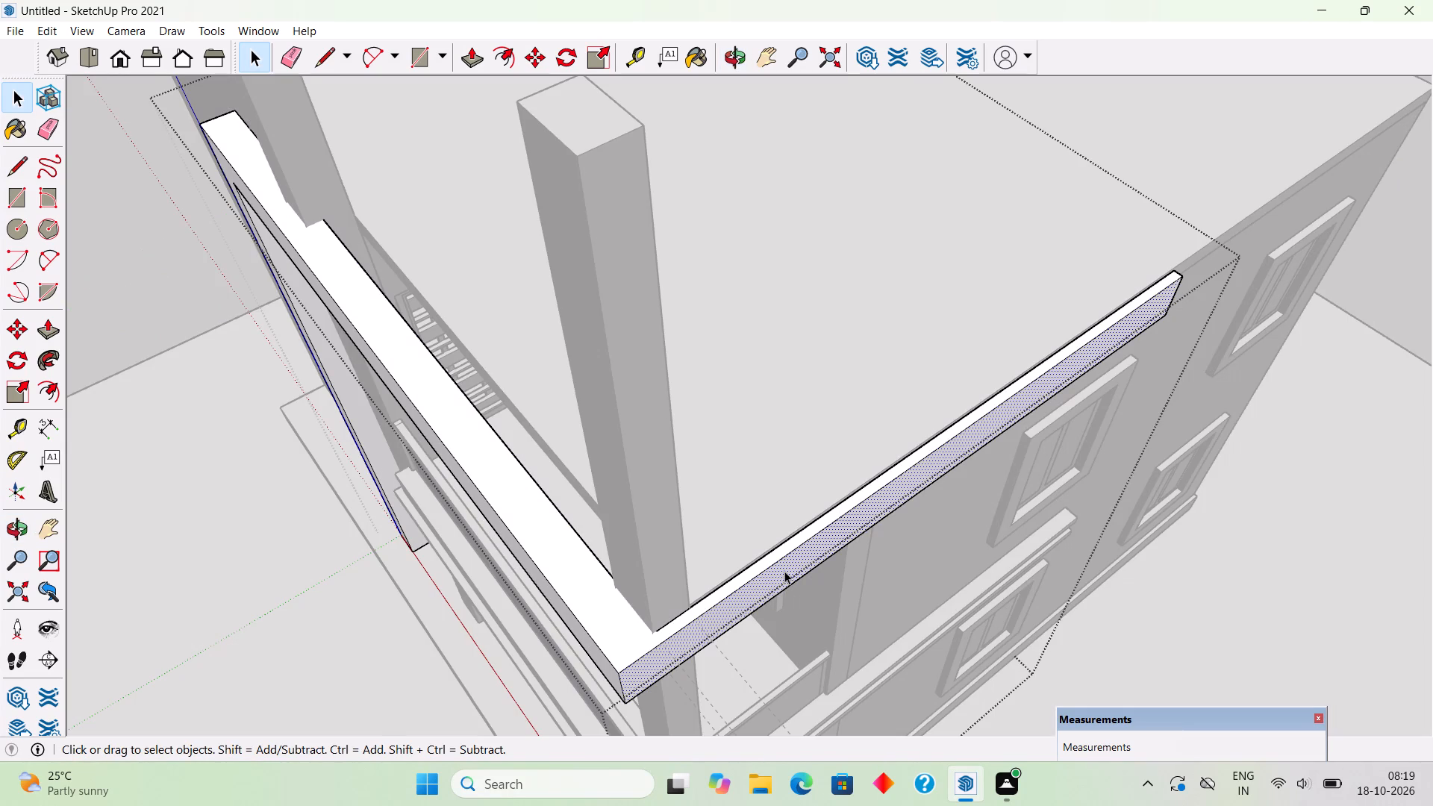
key("p")
left_click(784, 571)
type("1\"")
key("Return")
key("space")
scroll(786, 564, "down", 9)
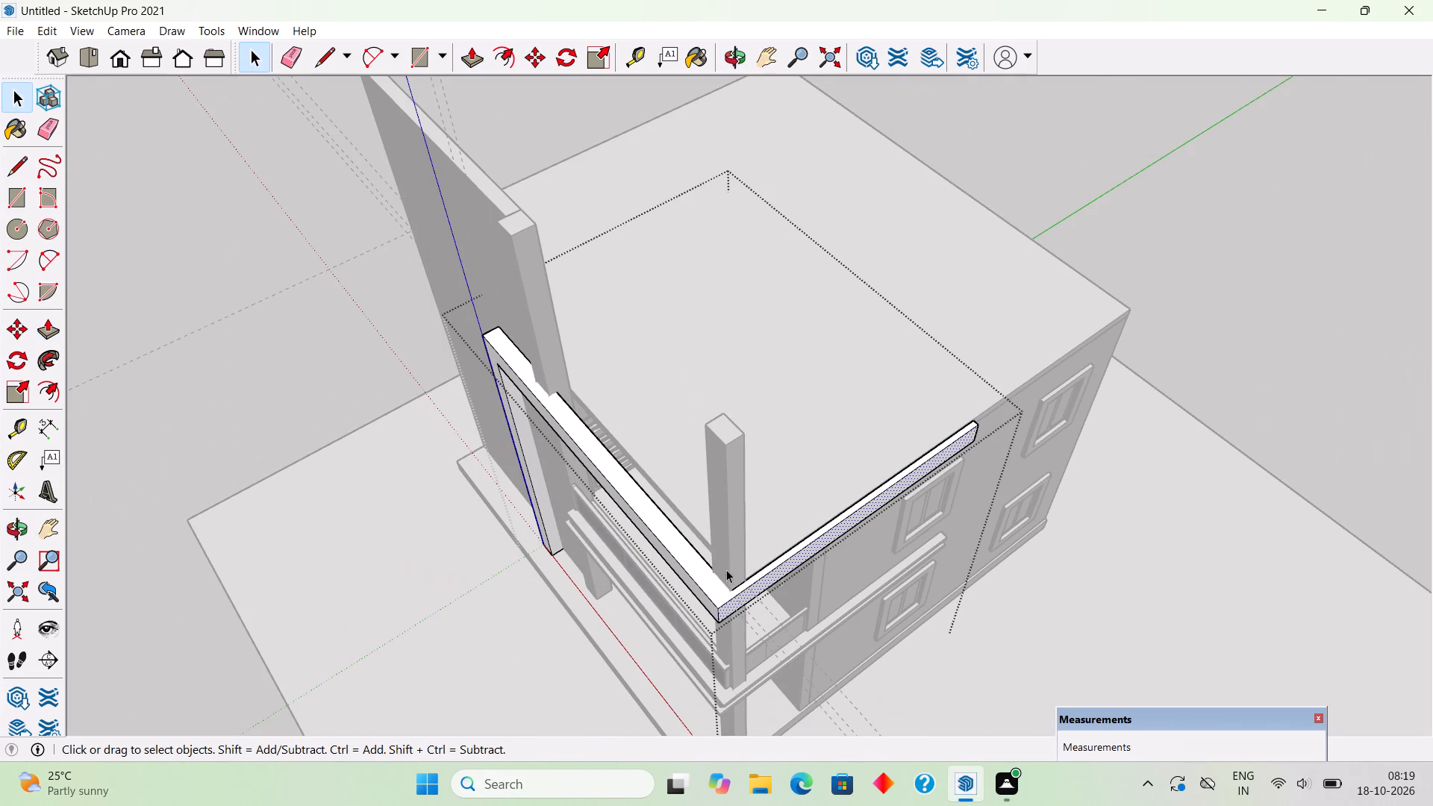
left_click(1233, 273)
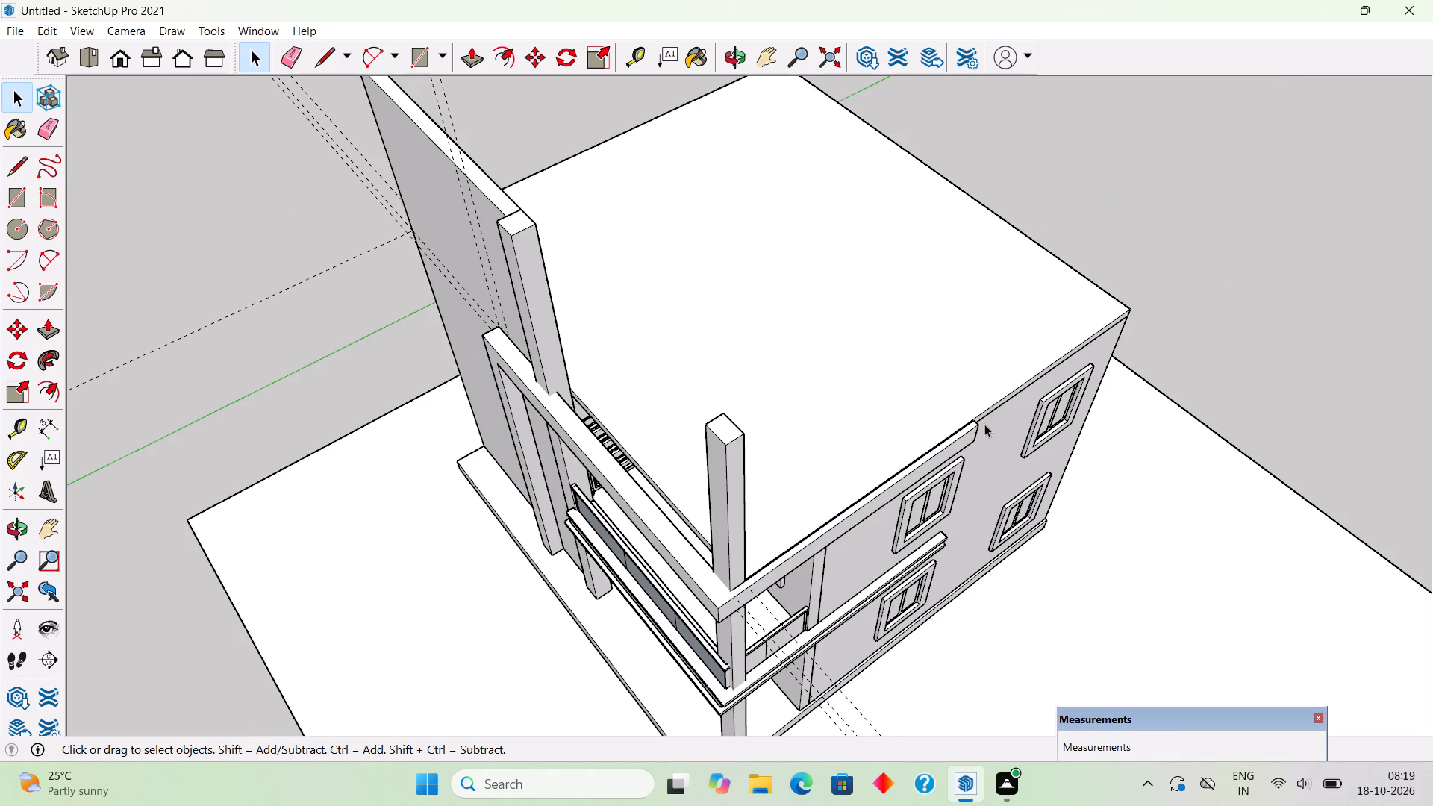
Inside the roof slab's group, draw a 6" line down the slab's front face, along the tall front column's side.
middle_click_drag(885, 473, 946, 368)
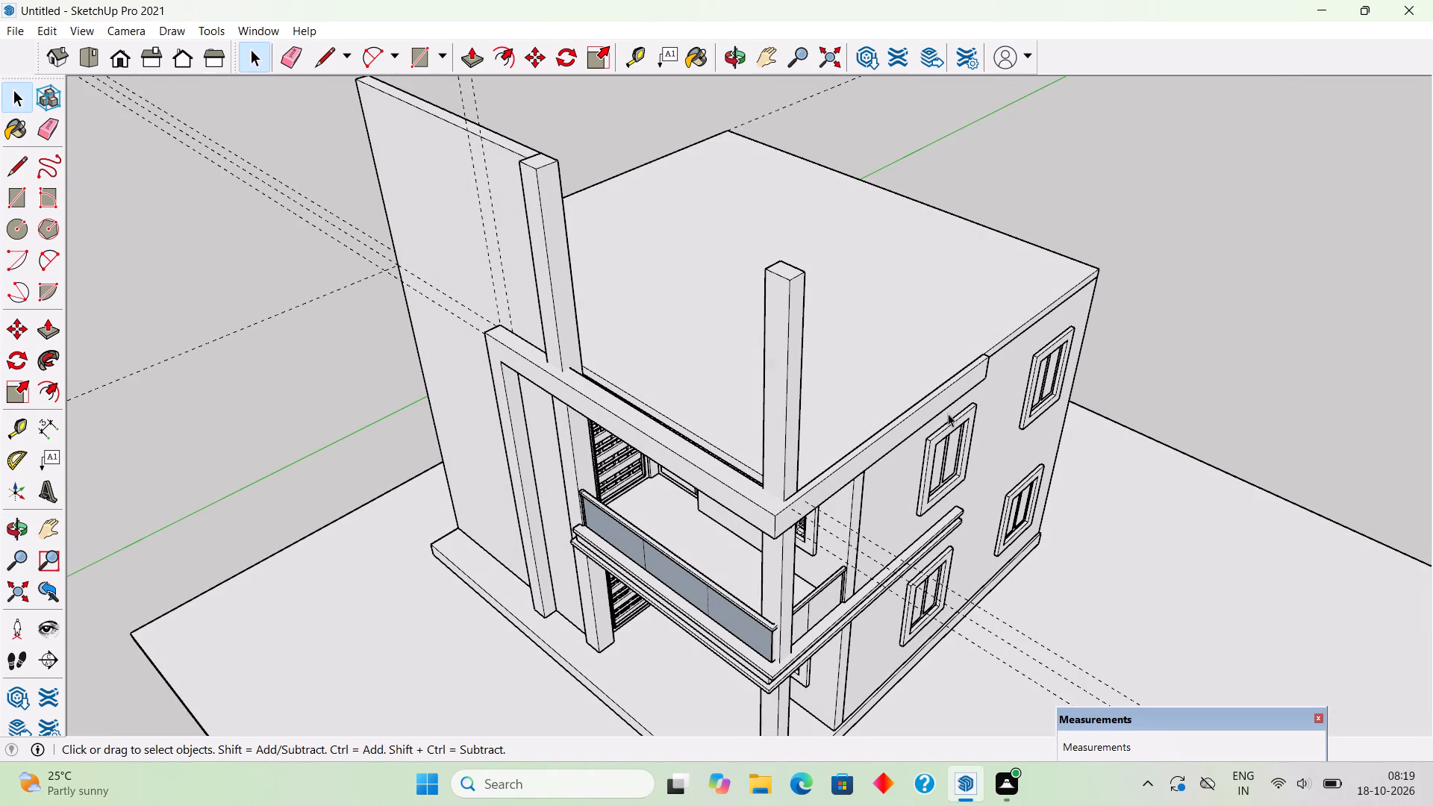
middle_click_drag(947, 401, 911, 484)
scroll(687, 457, "up", 5)
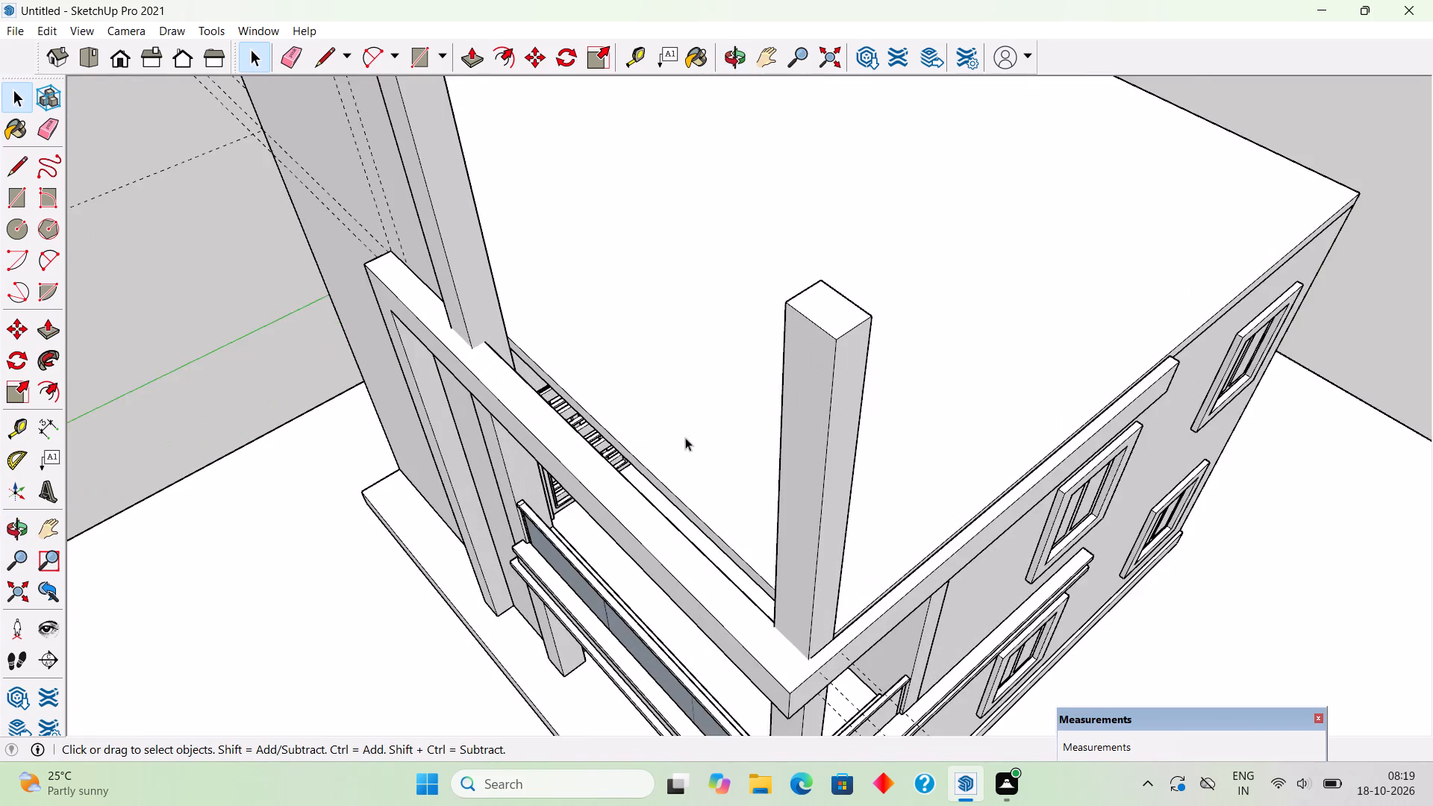
scroll(674, 487, "up", 7)
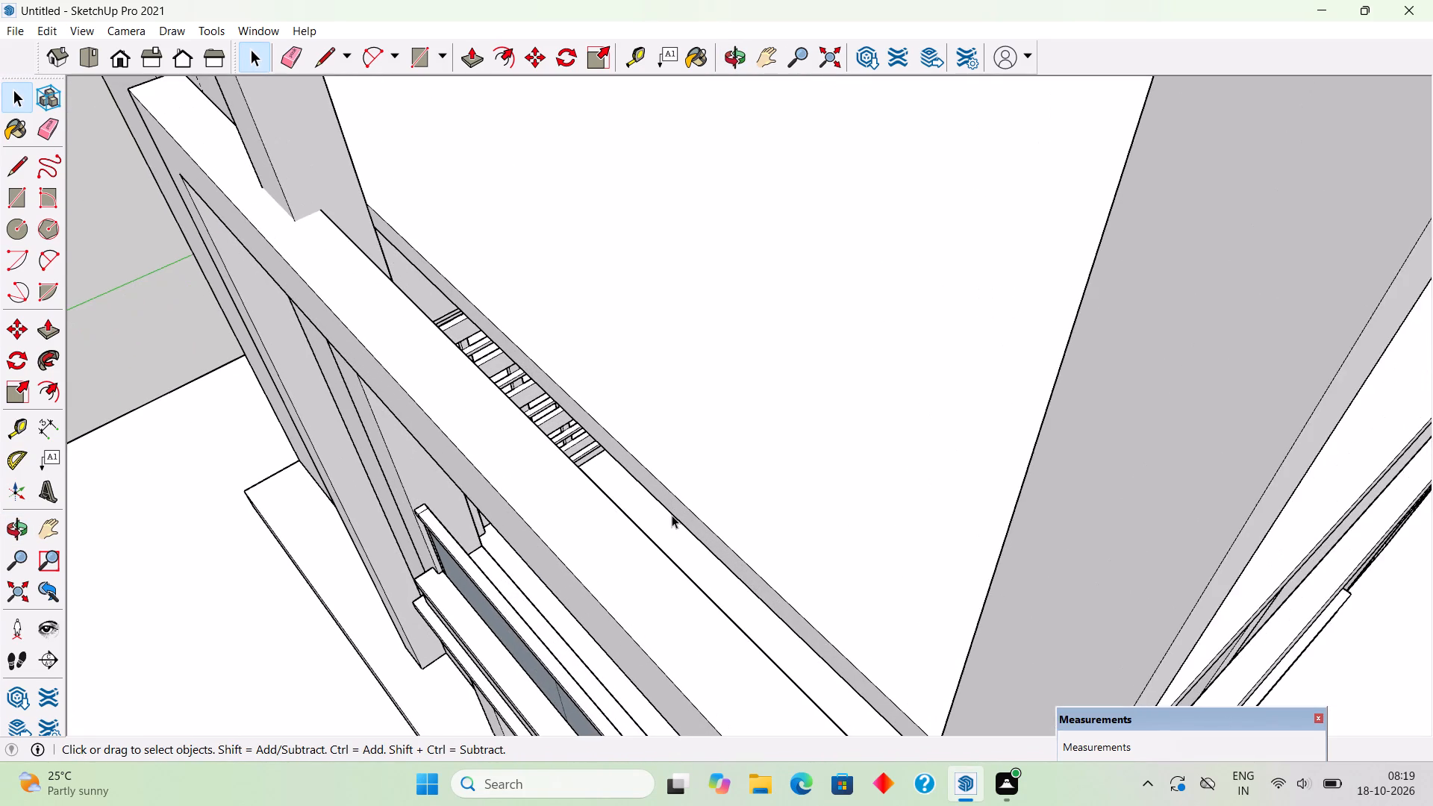
scroll(672, 515, "up", 4)
triple_click(678, 510)
scroll(410, 300, "down", 2)
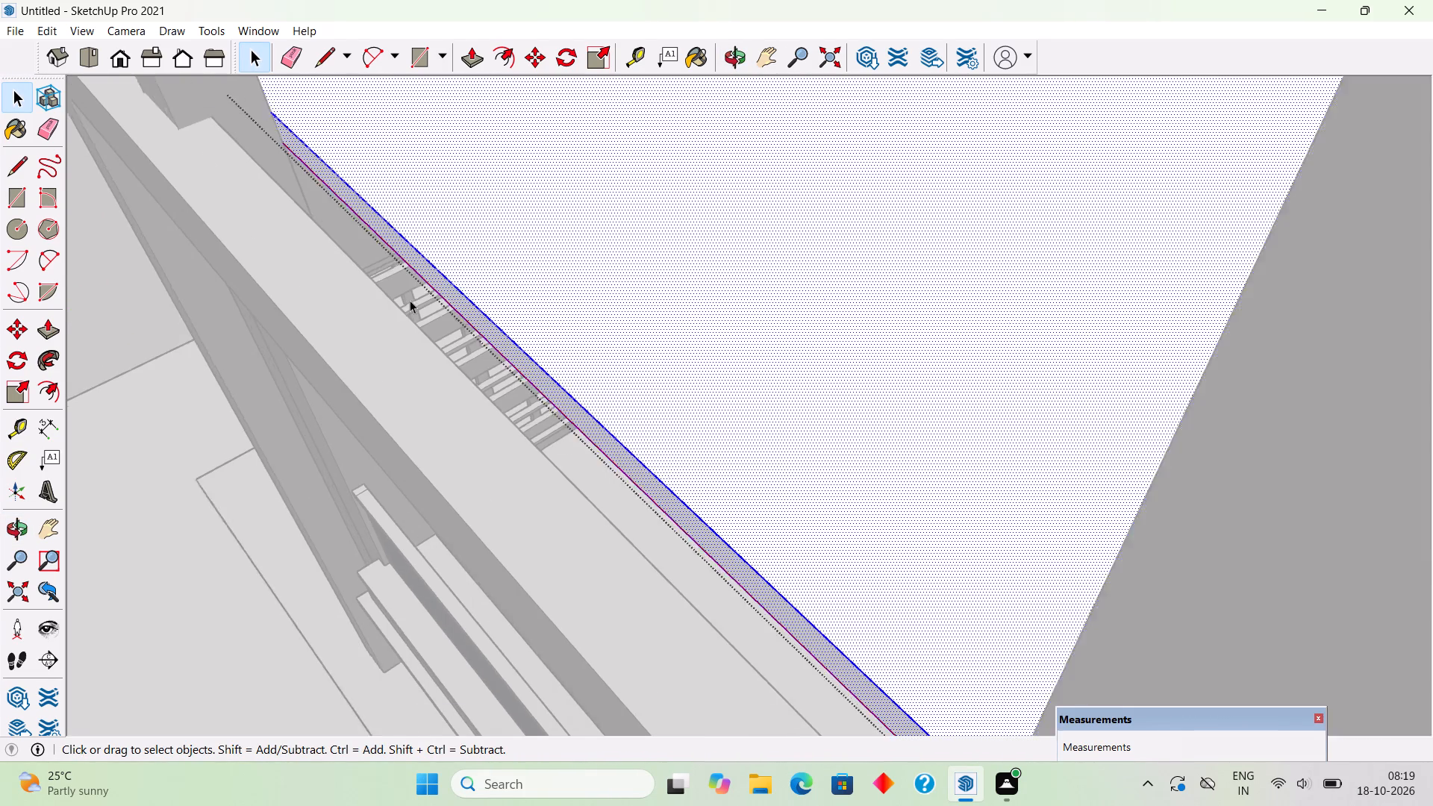
scroll(410, 300, "down", 7)
middle_click_drag(475, 394, 1020, 633)
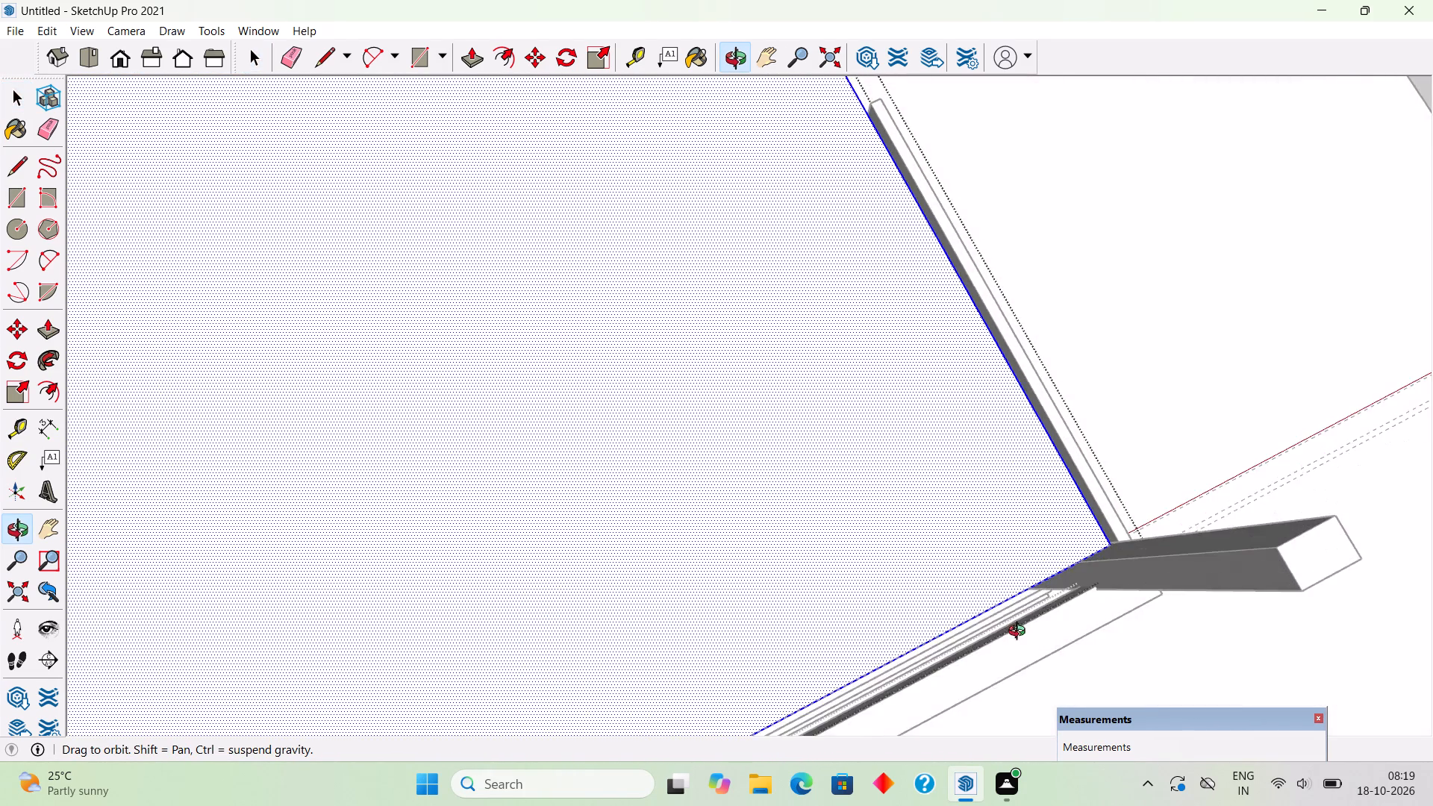
middle_click_drag(1020, 633, 972, 500)
middle_click_drag(529, 497, 453, 429)
scroll(508, 493, "up", 6)
scroll(536, 583, "up", 2)
scroll(503, 393, "down", 4)
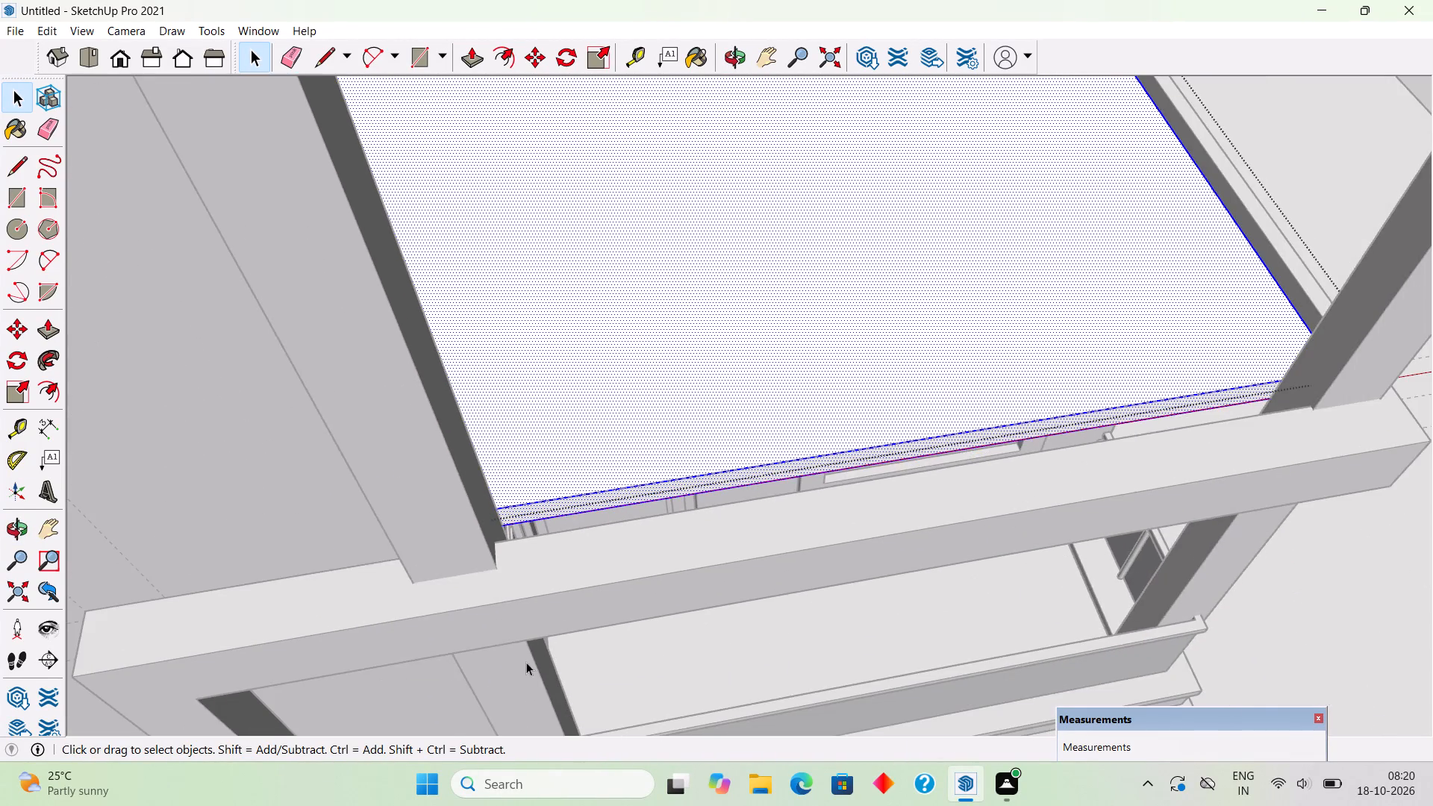
scroll(527, 664, "up", 5)
scroll(517, 447, "up", 4)
scroll(476, 386, "up", 6)
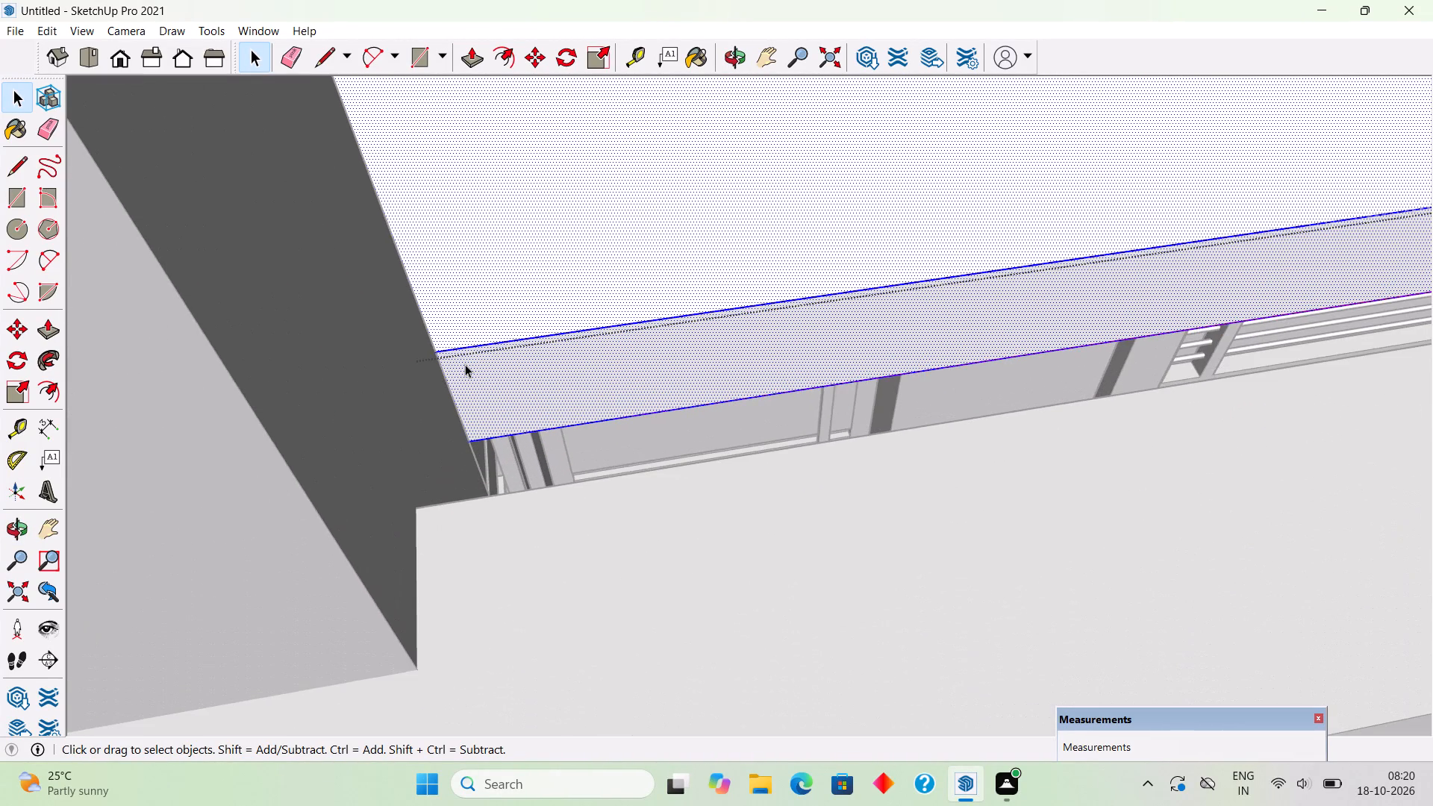
key("l")
left_click(441, 356)
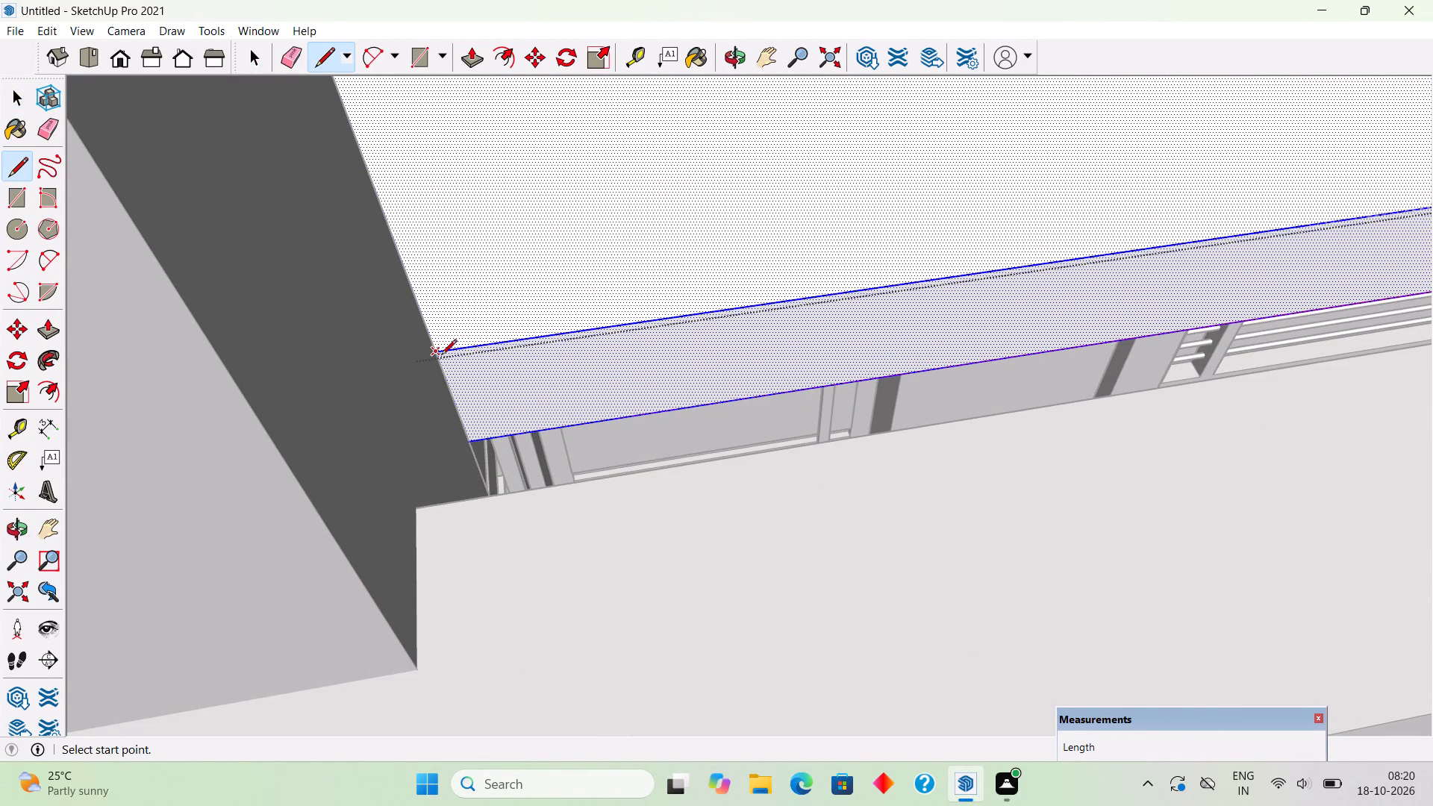
left_click(476, 442)
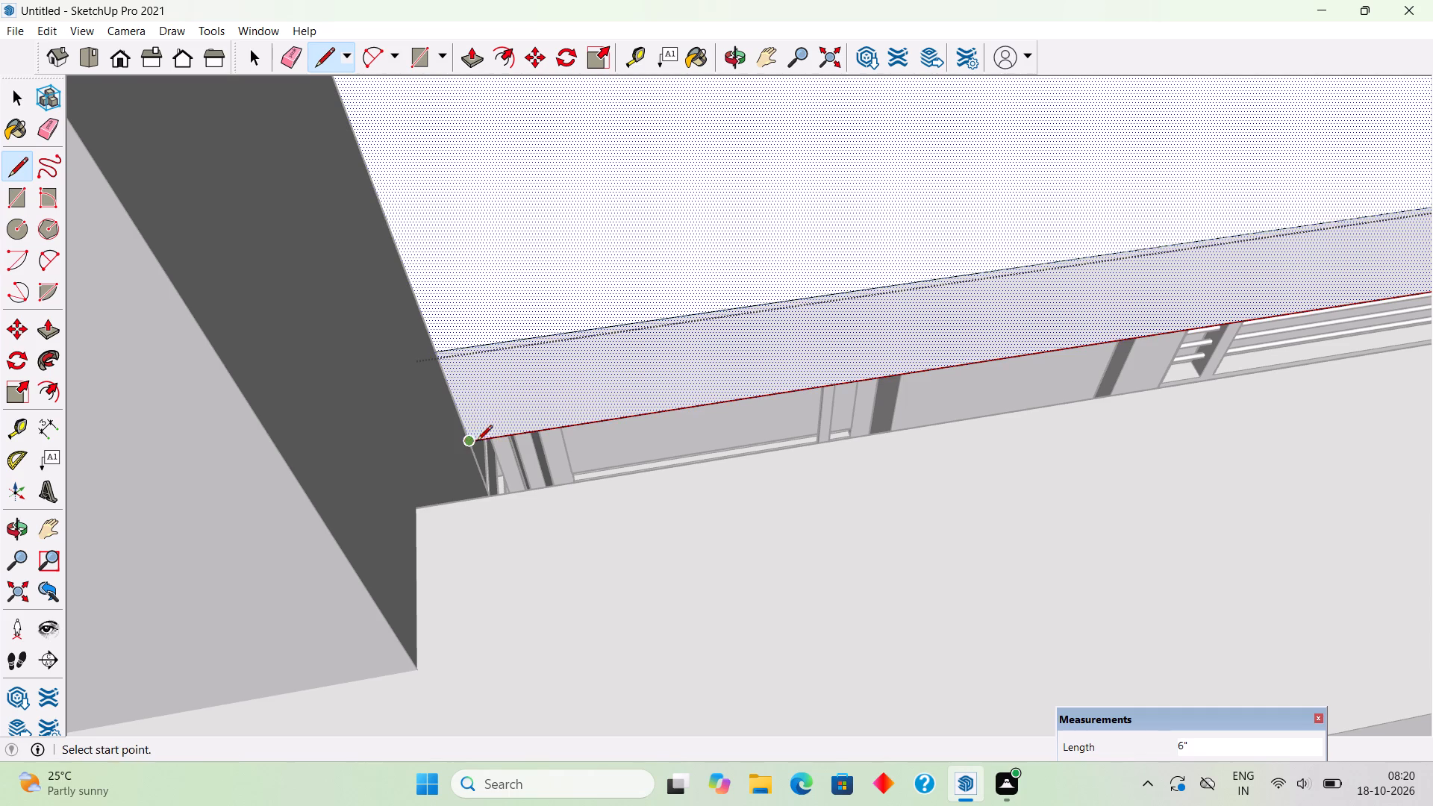
Push/Pull the roof slab's front face forward by 9" to the frame beam, and leave the slab's group.
key("p")
left_click(491, 424)
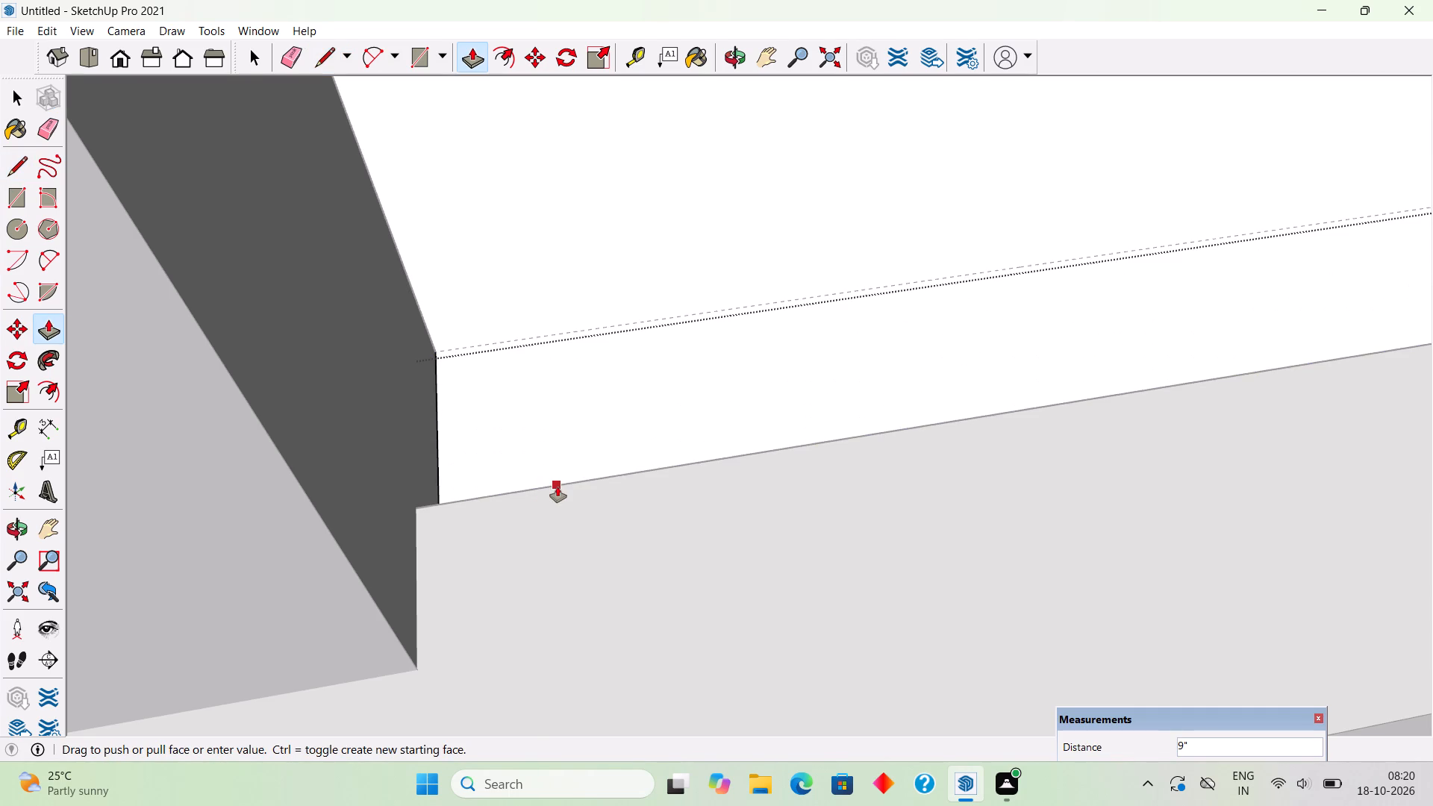
left_click(558, 487)
key("space")
scroll(546, 488, "down", 13)
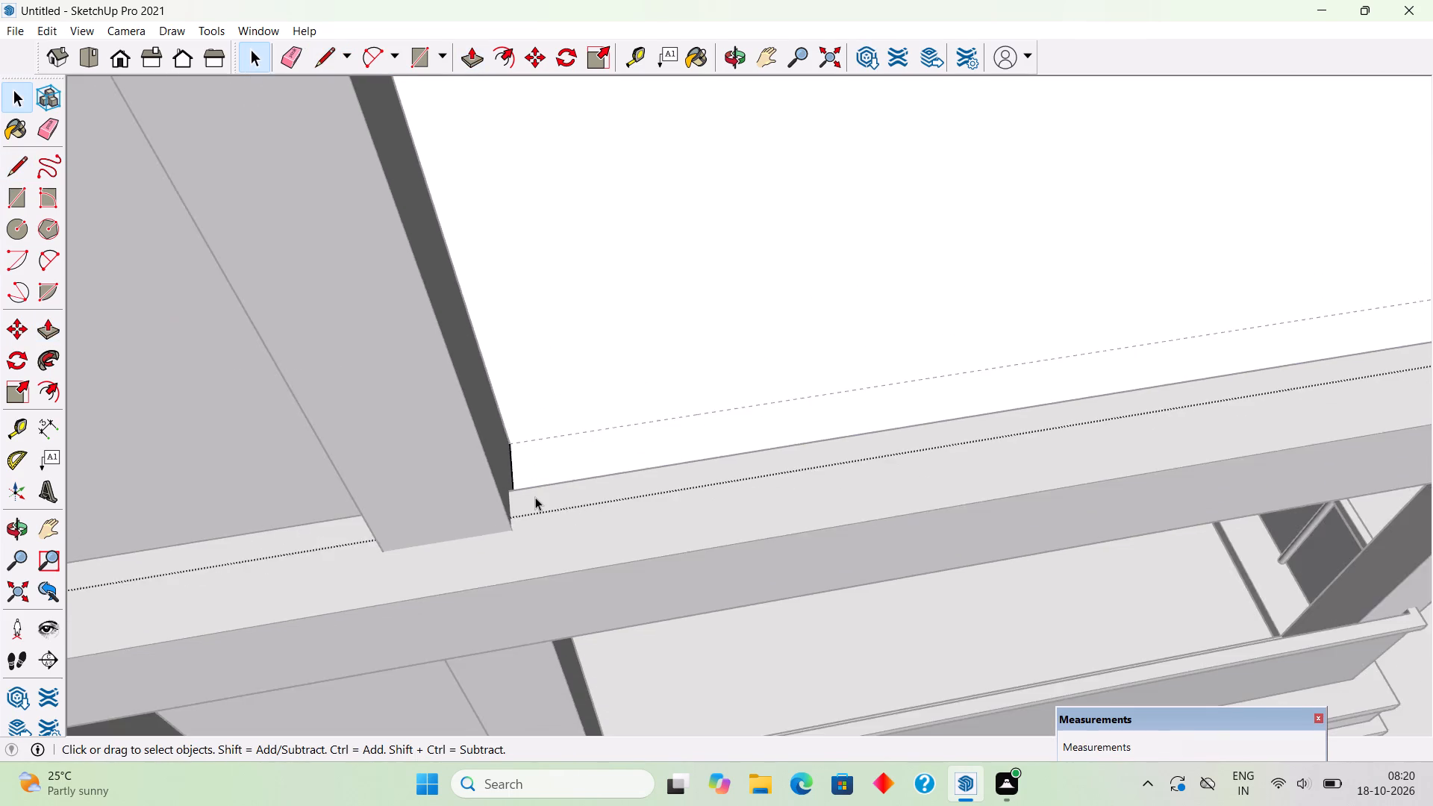
scroll(535, 497, "down", 15)
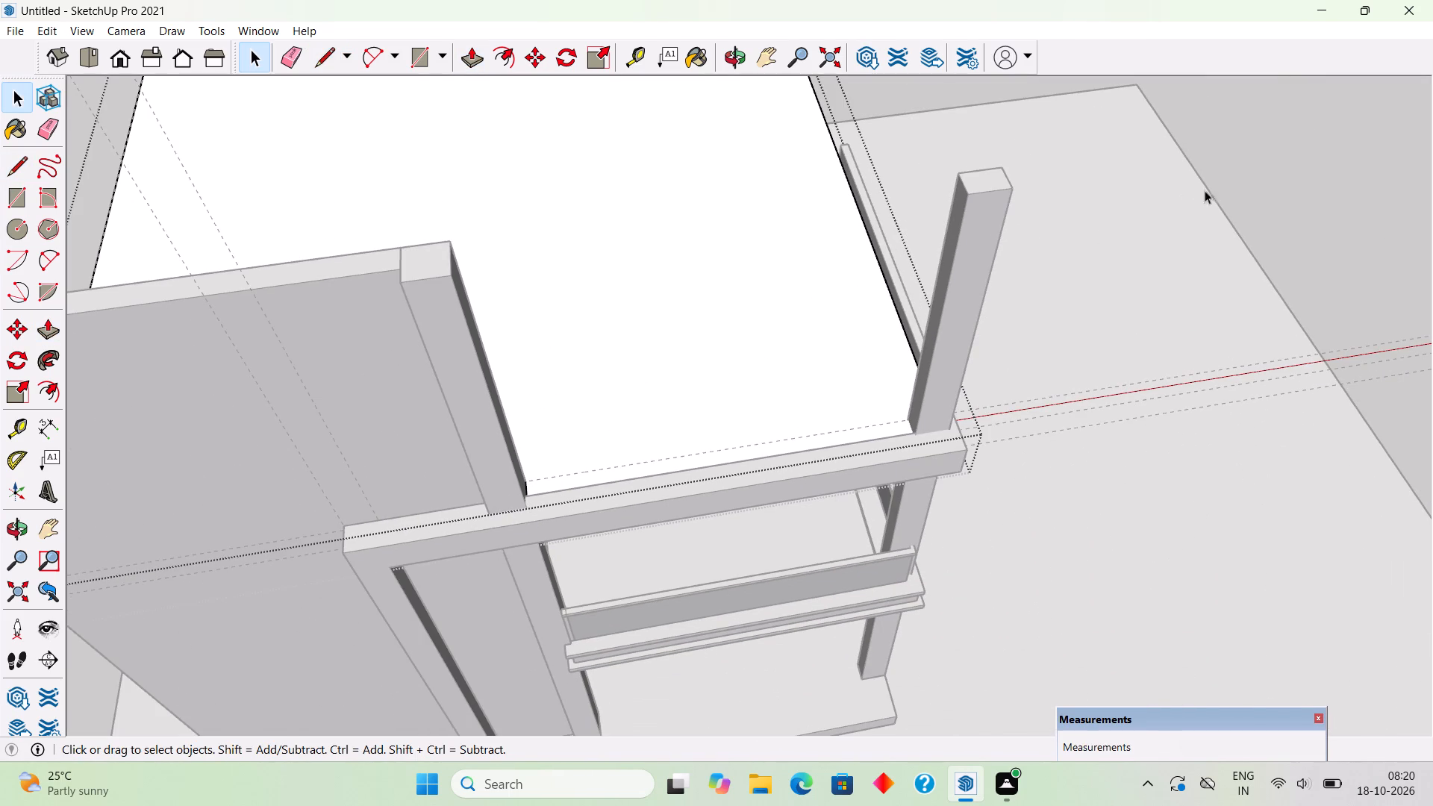
left_click(1260, 204)
Examine from above how the roof slab's front edge meets the frame beam and the tall front column.
middle_click_drag(948, 432, 764, 242)
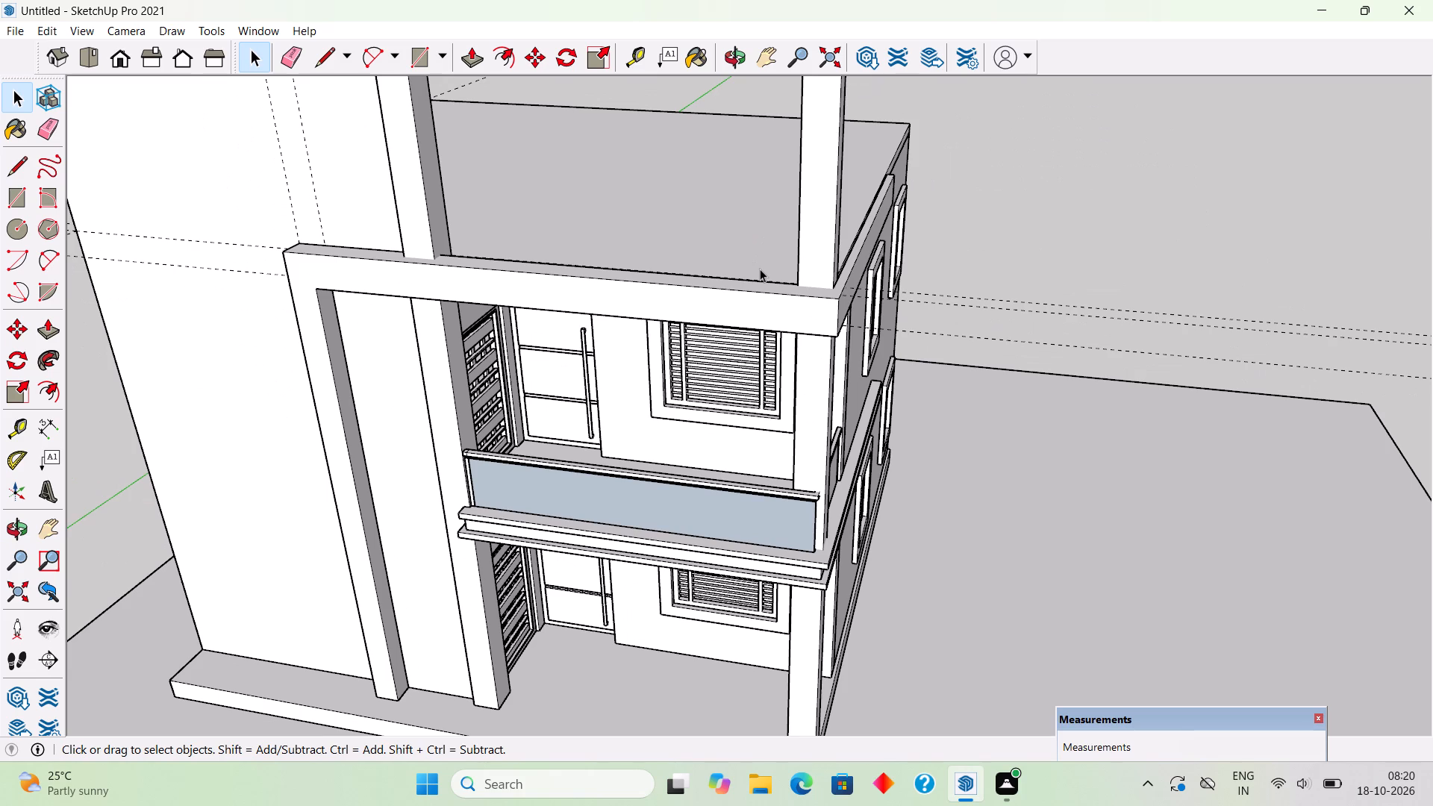
middle_click_drag(760, 293, 658, 599)
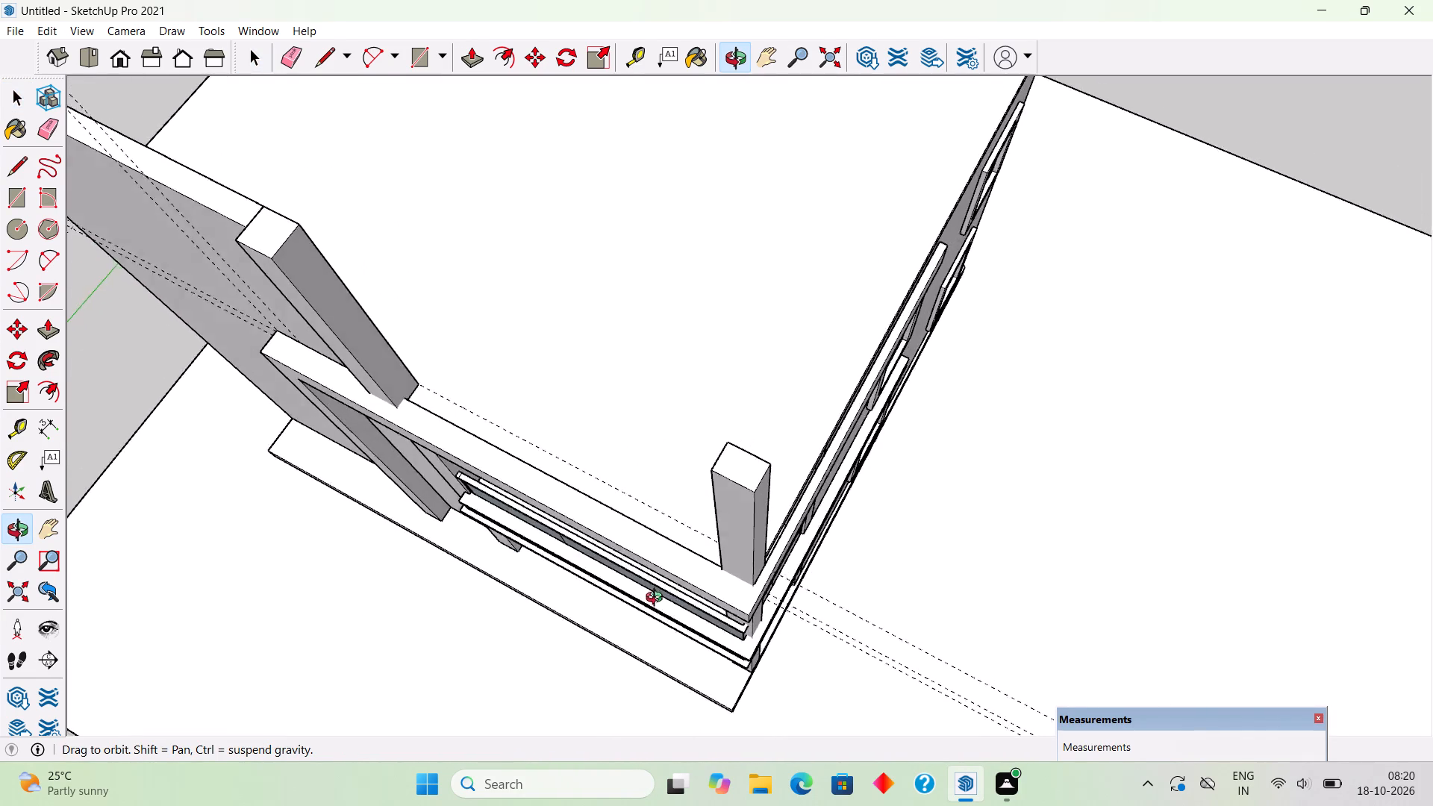
middle_click_drag(658, 599, 706, 619)
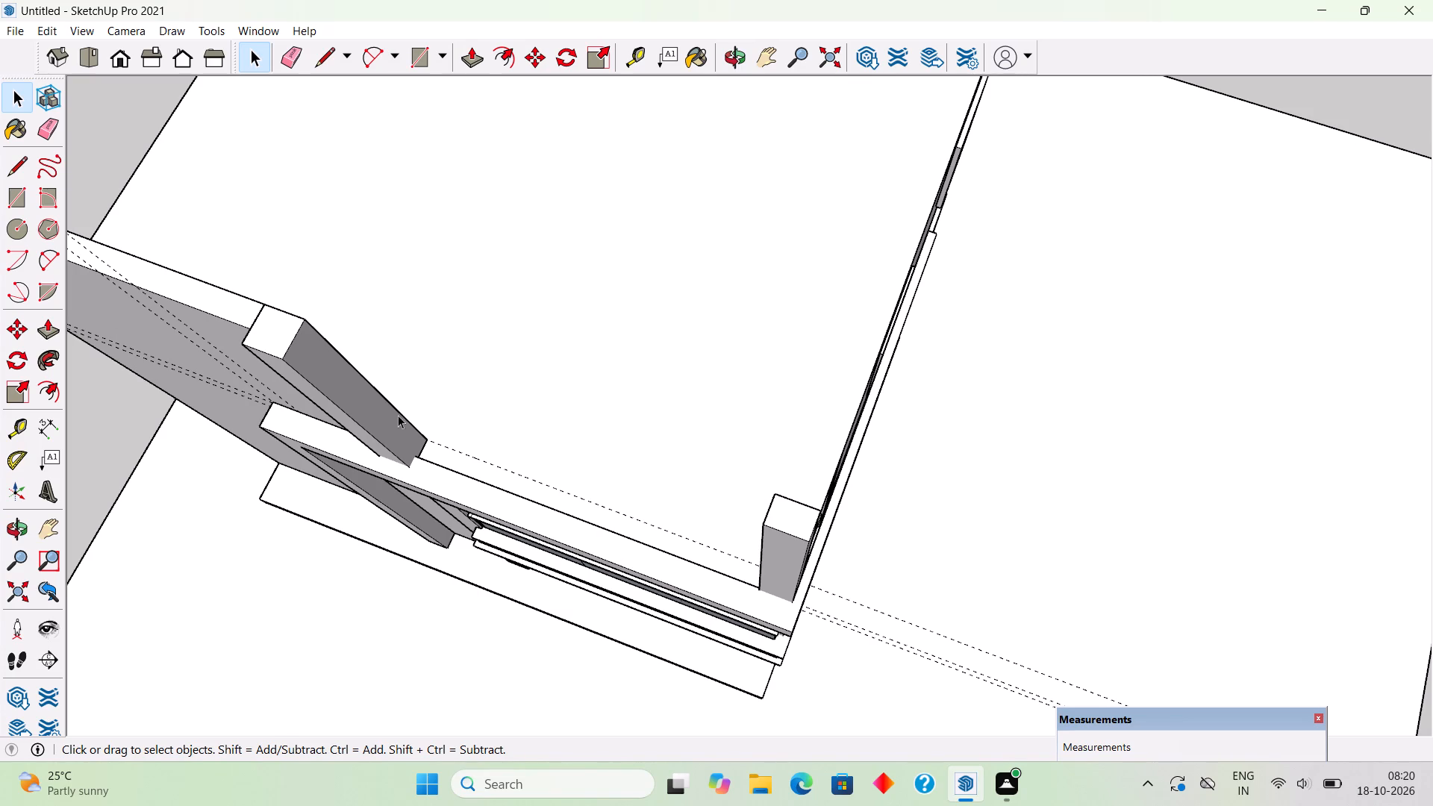
middle_click_drag(408, 422, 998, 440)
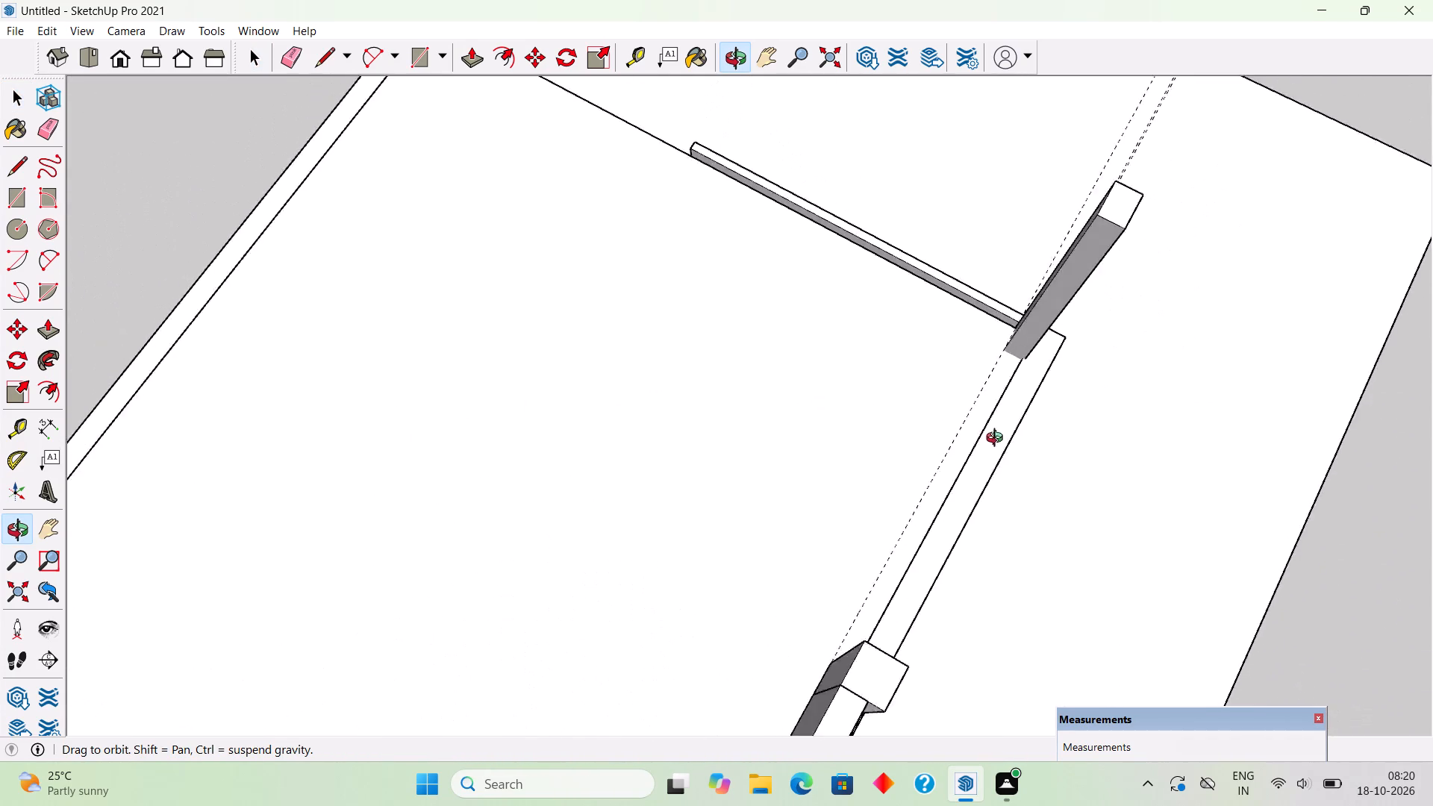
middle_click_drag(998, 440, 202, 399)
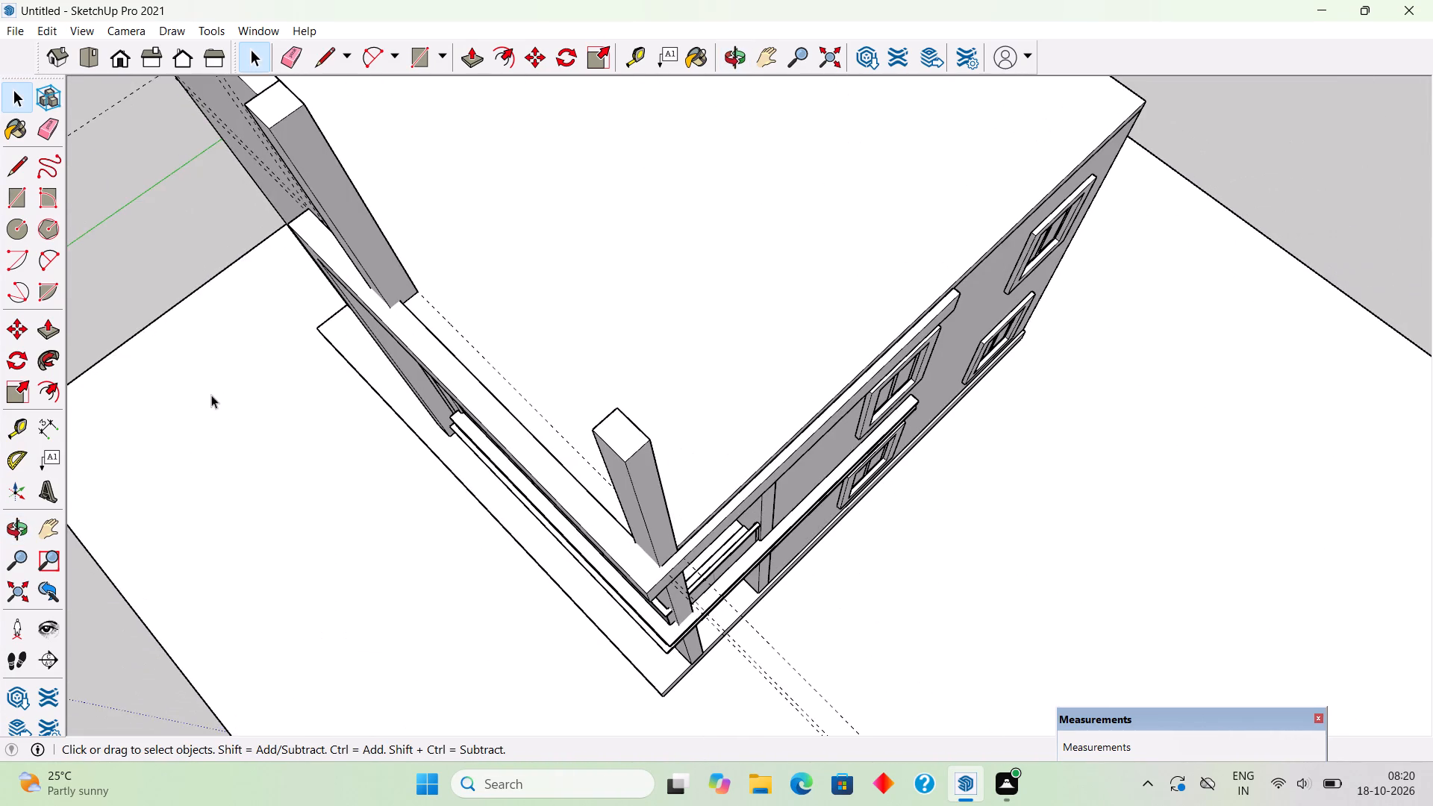
scroll(442, 340, "up", 5)
middle_click_drag(473, 340, 864, 449)
scroll(863, 449, "down", 9)
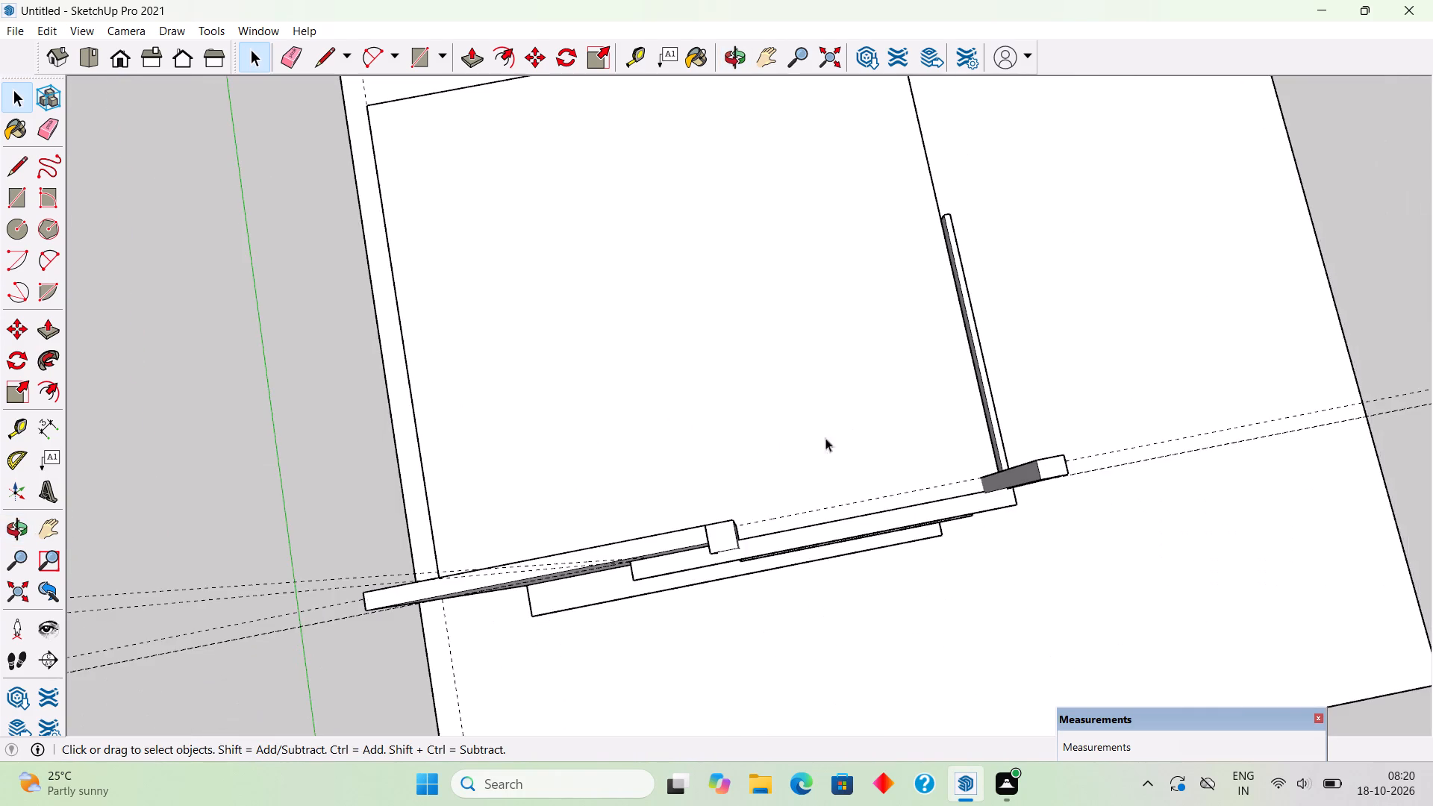
middle_click_drag(711, 501, 955, 395)
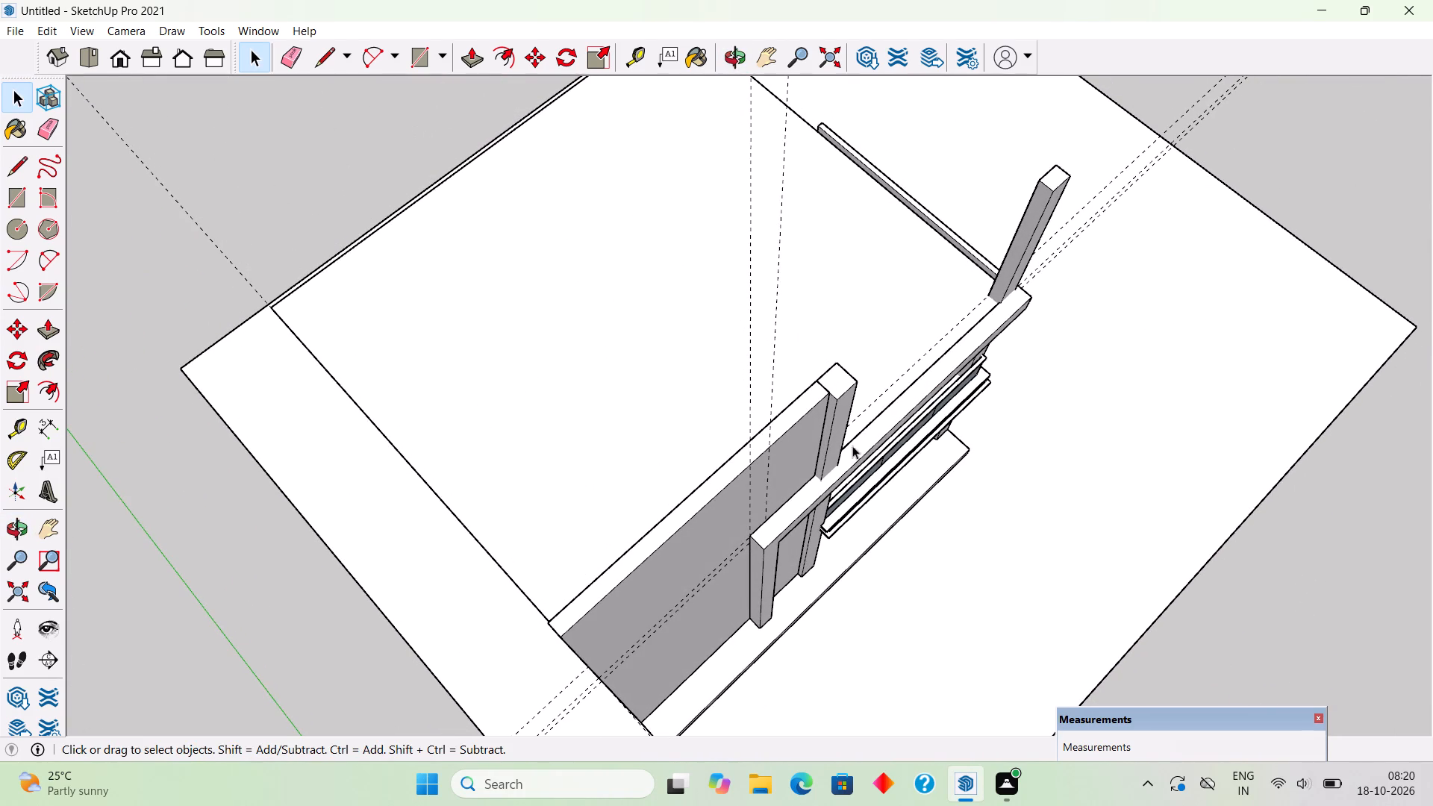
scroll(837, 449, "up", 3)
scroll(766, 493, "up", 3)
middle_click_drag(804, 488, 795, 459)
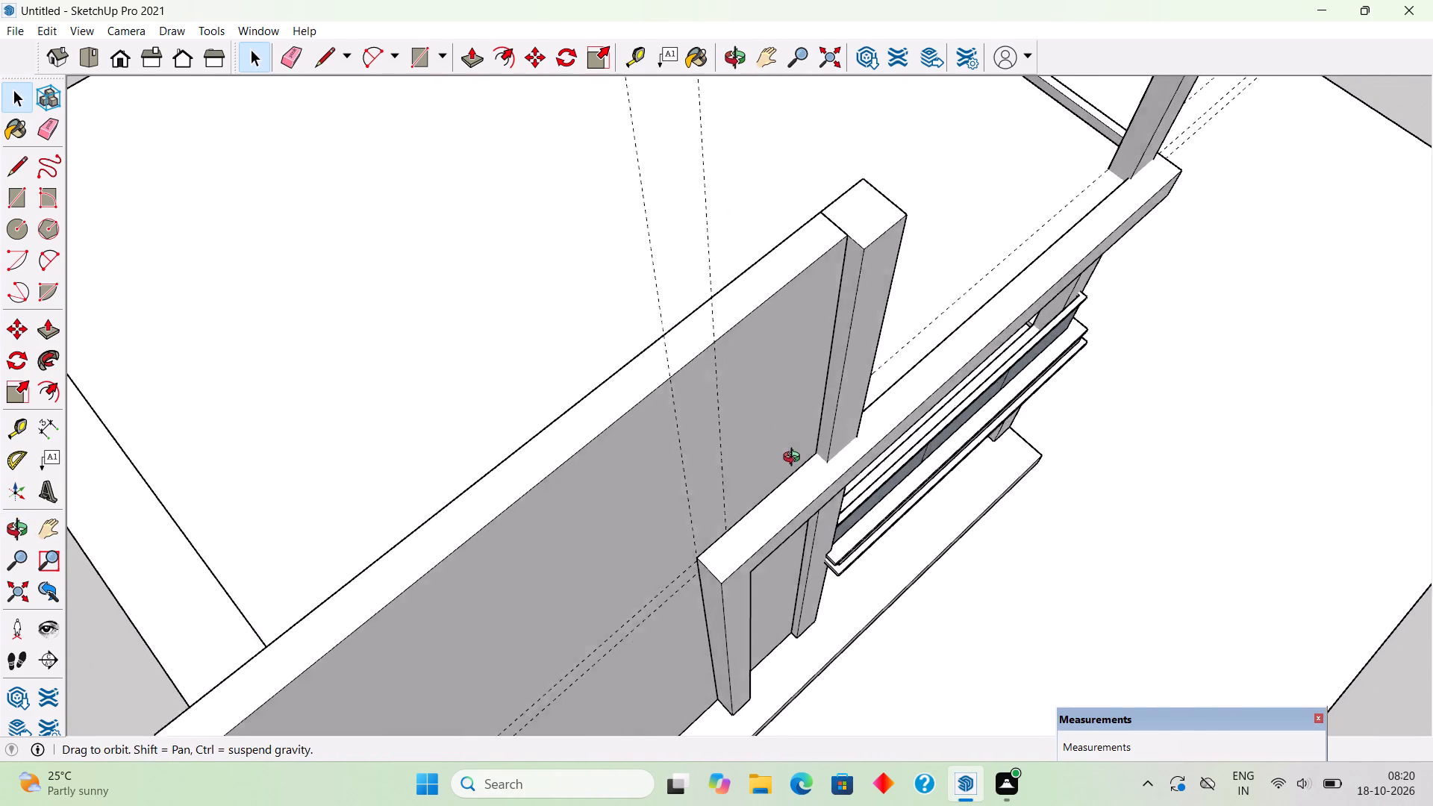
middle_click_drag(795, 459, 792, 455)
scroll(792, 455, "up", 1)
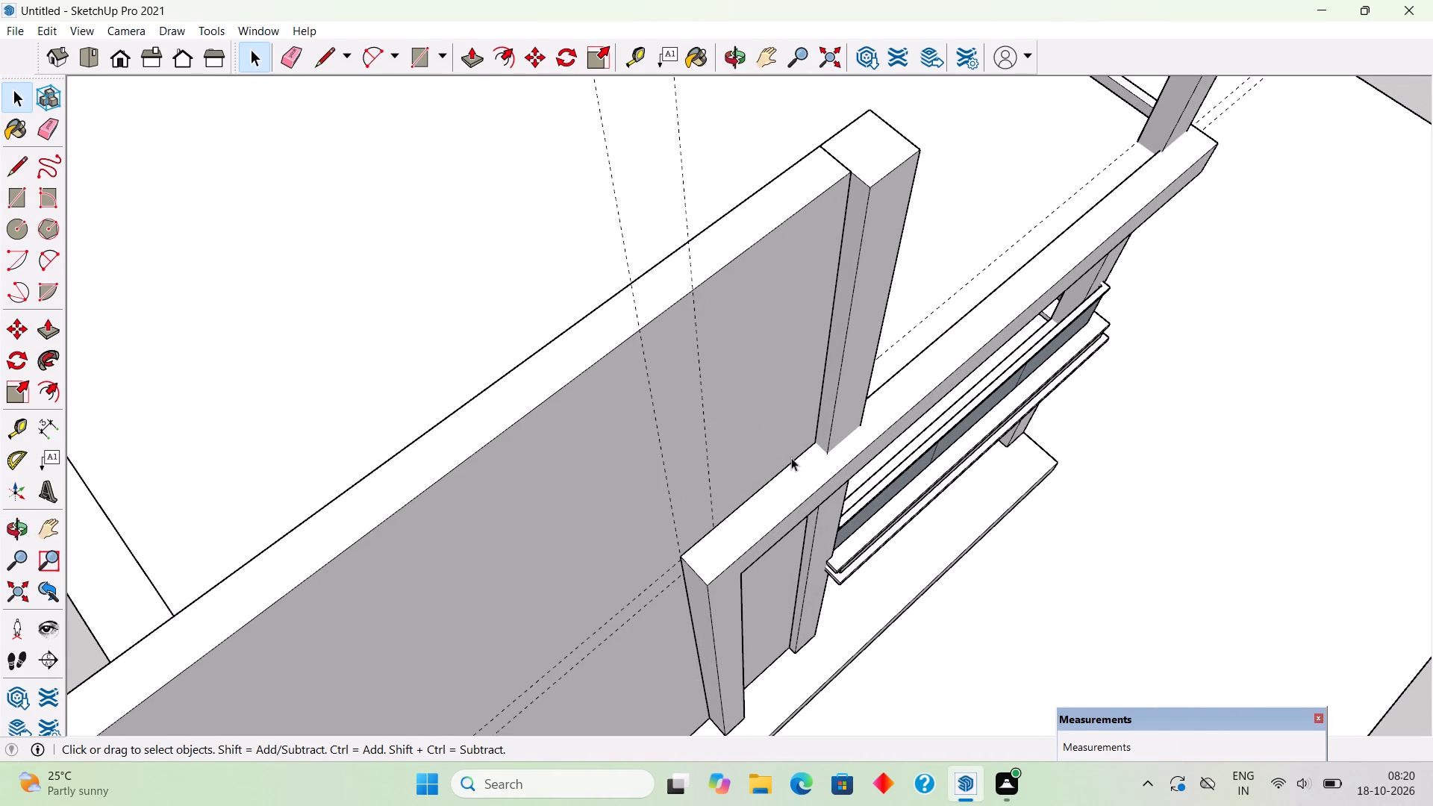
scroll(791, 457, "down", 2)
left_click(833, 407)
double_click(833, 407)
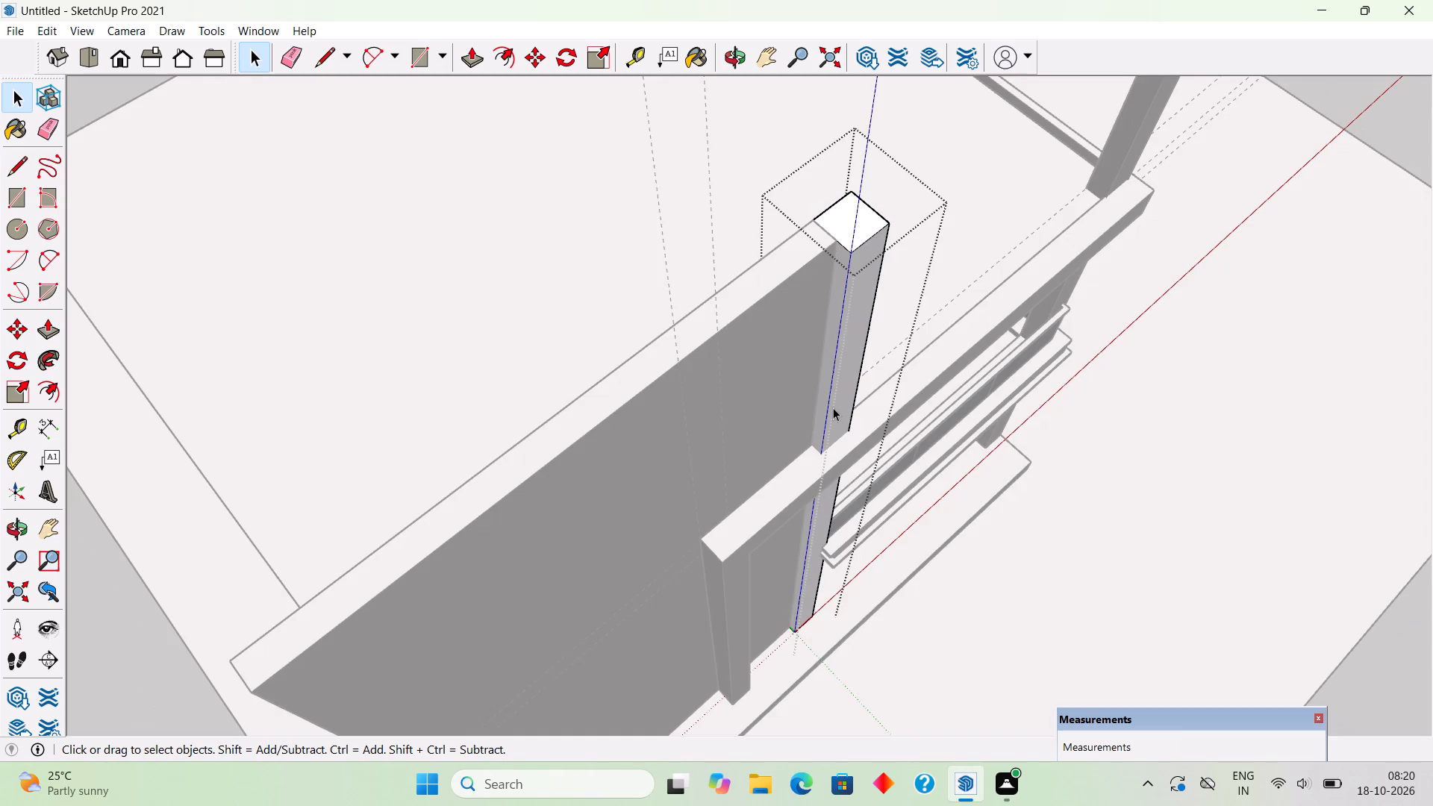
left_click(1347, 85)
scroll(1231, 443, "down", 1)
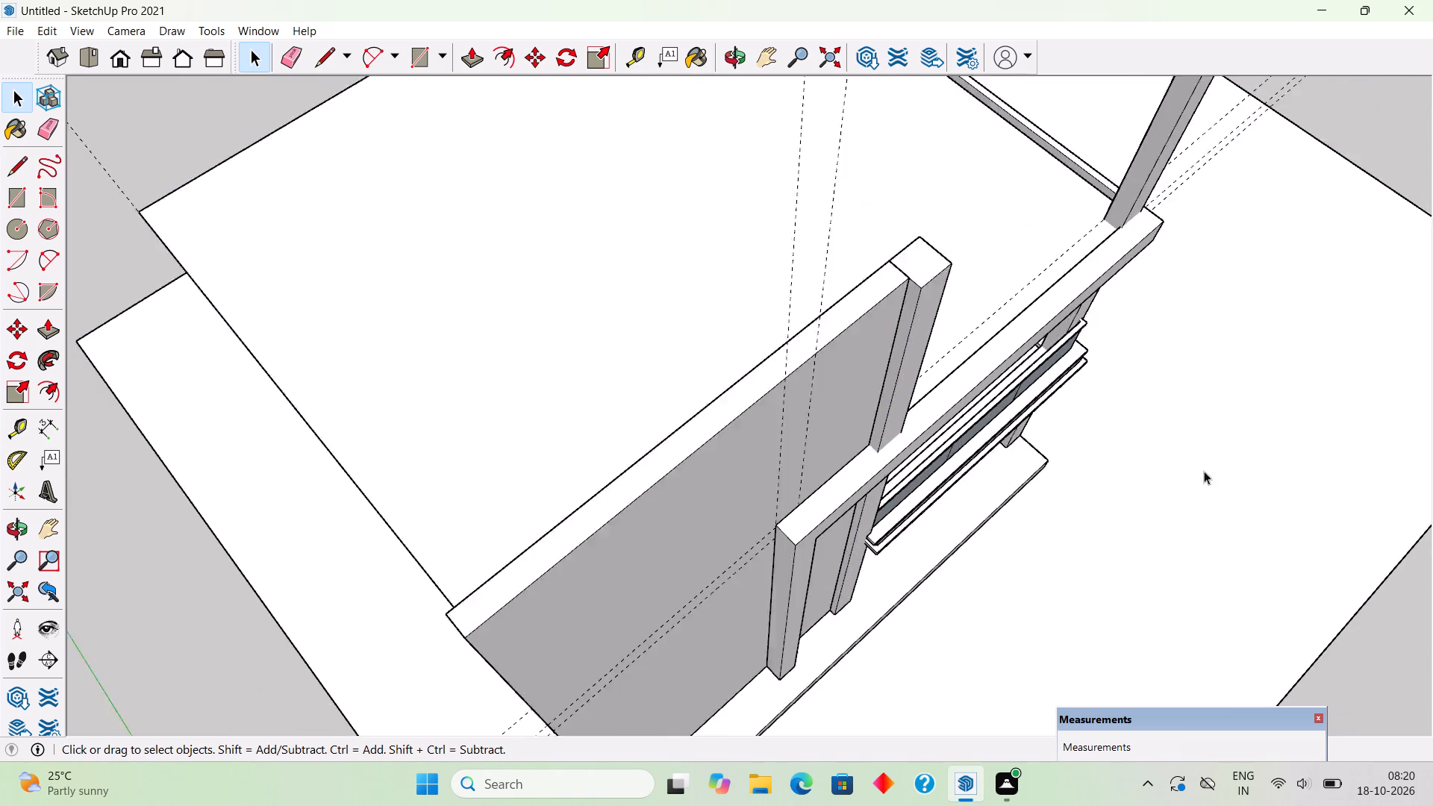
Examine the house's front and side elevations, checking the roof slab against the frame around the balcony corner.
scroll(1204, 471, "down", 2)
middle_click_drag(1045, 473, 769, 283)
middle_click_drag(836, 358, 802, 243)
scroll(794, 242, "down", 4)
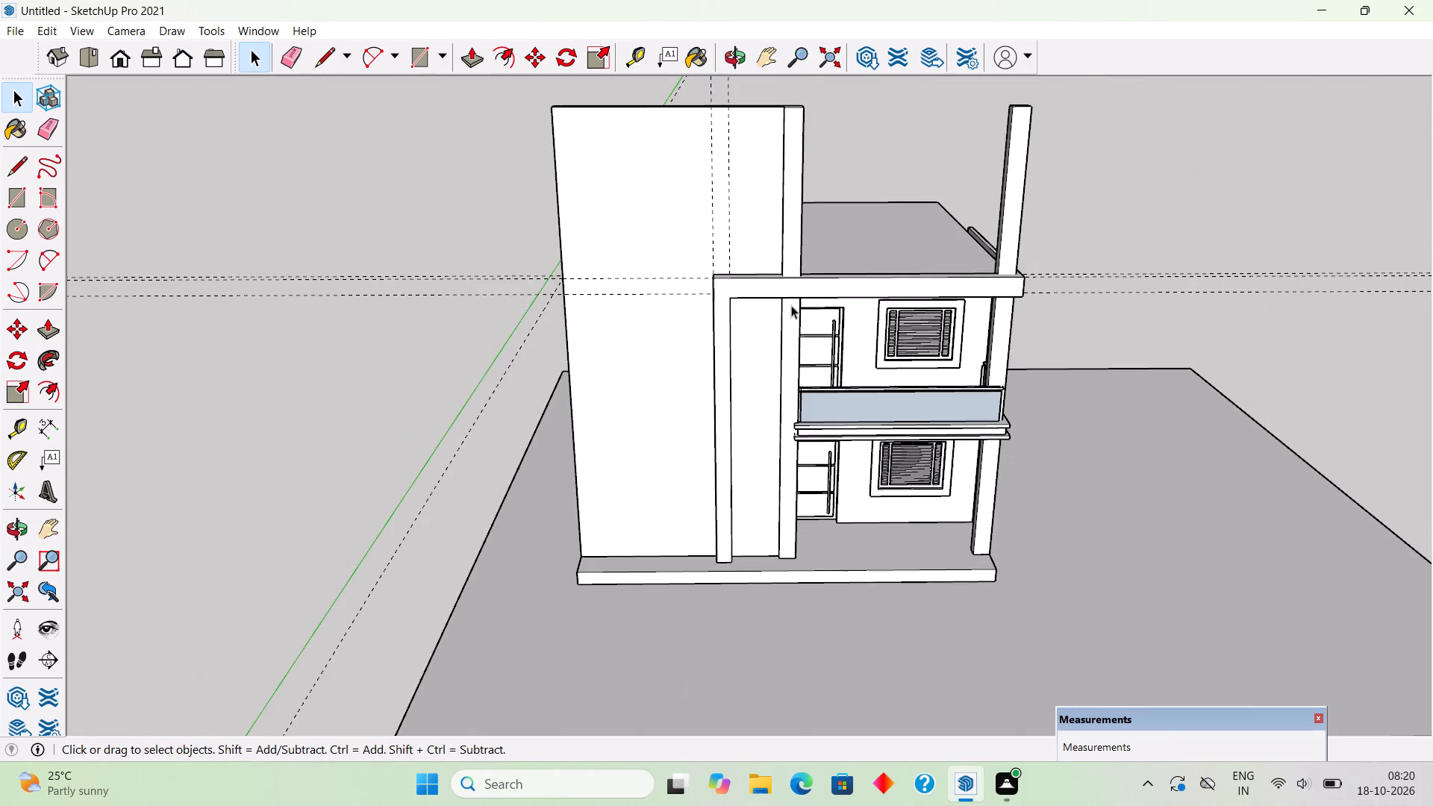
middle_click_drag(849, 443, 834, 299)
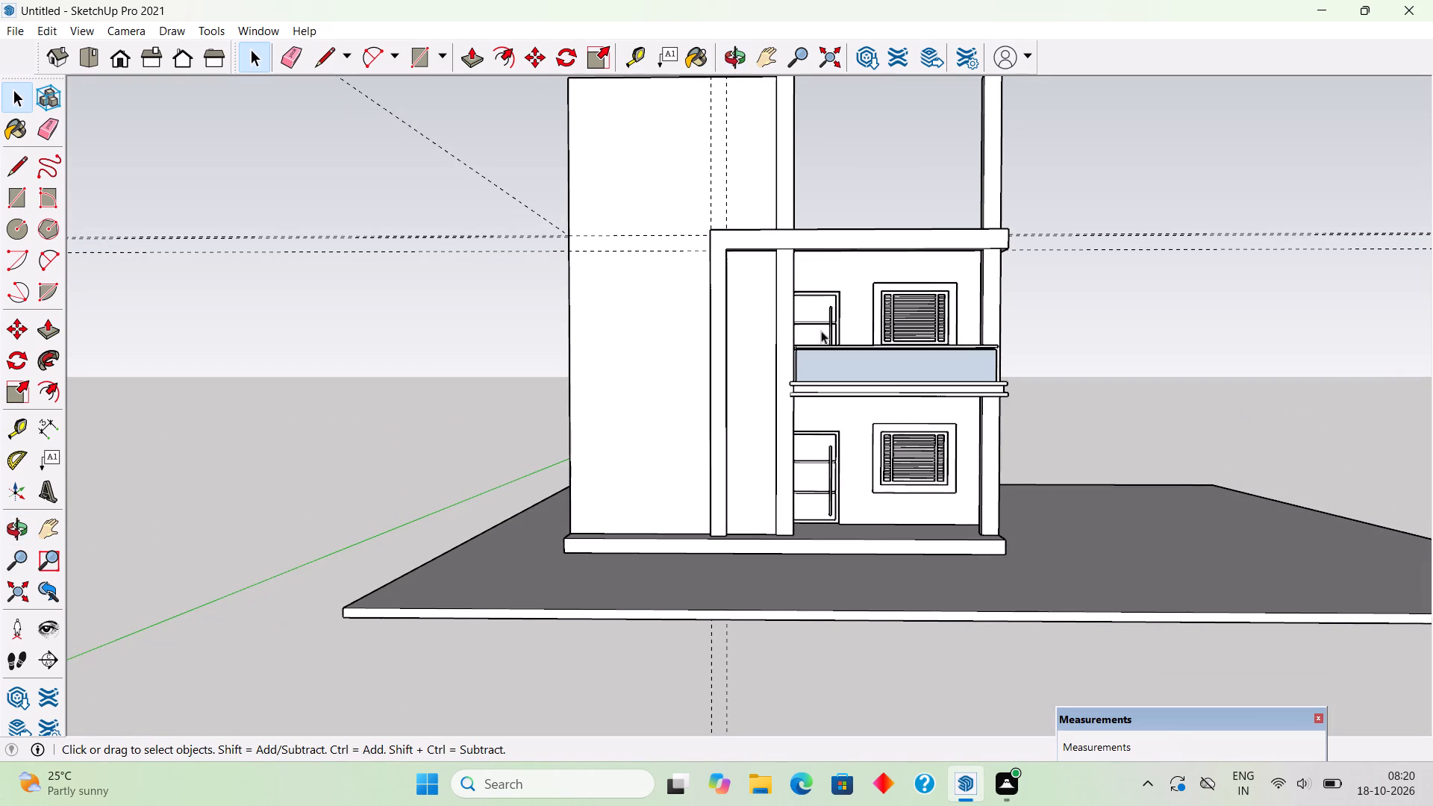
middle_click_drag(671, 392, 761, 418)
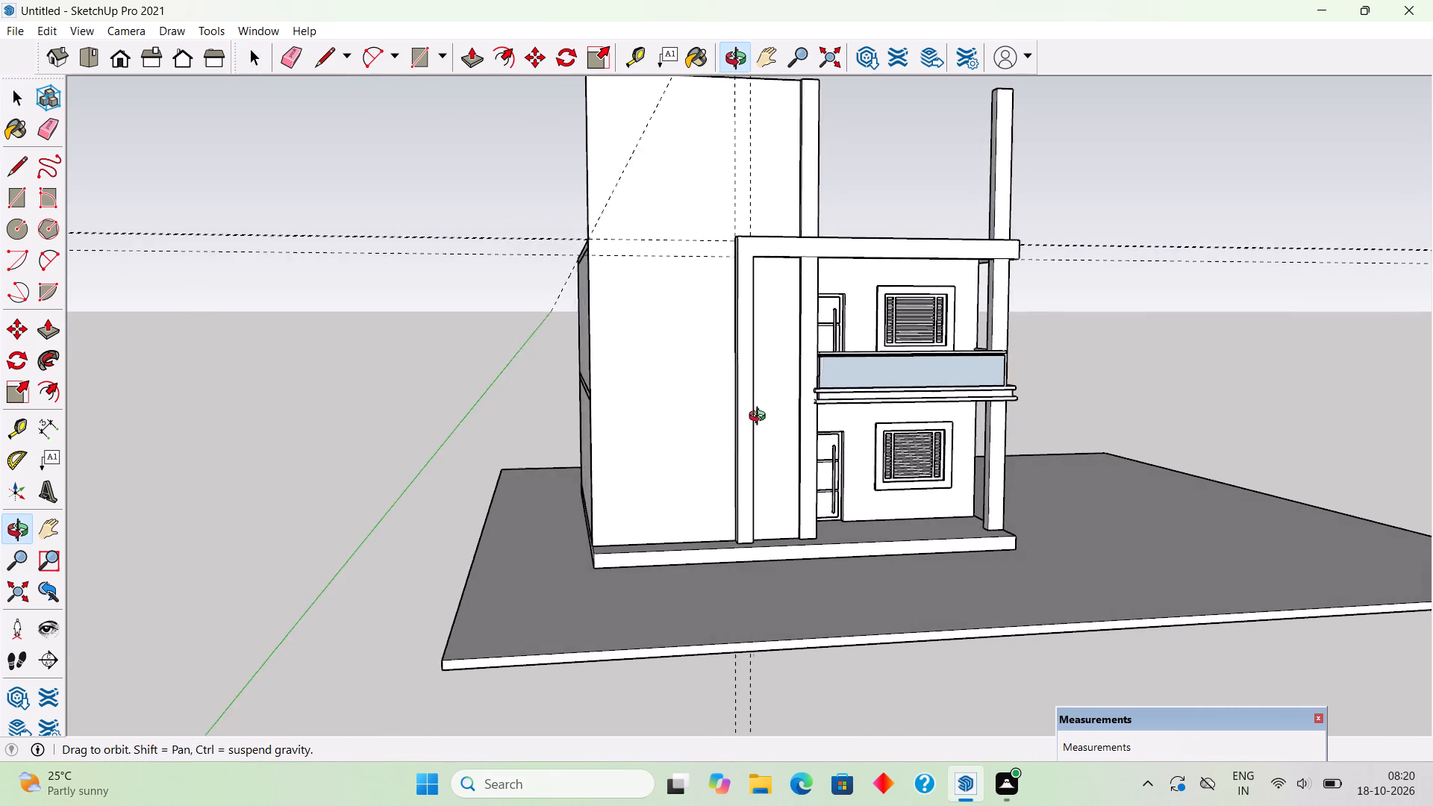
middle_click_drag(761, 418, 767, 420)
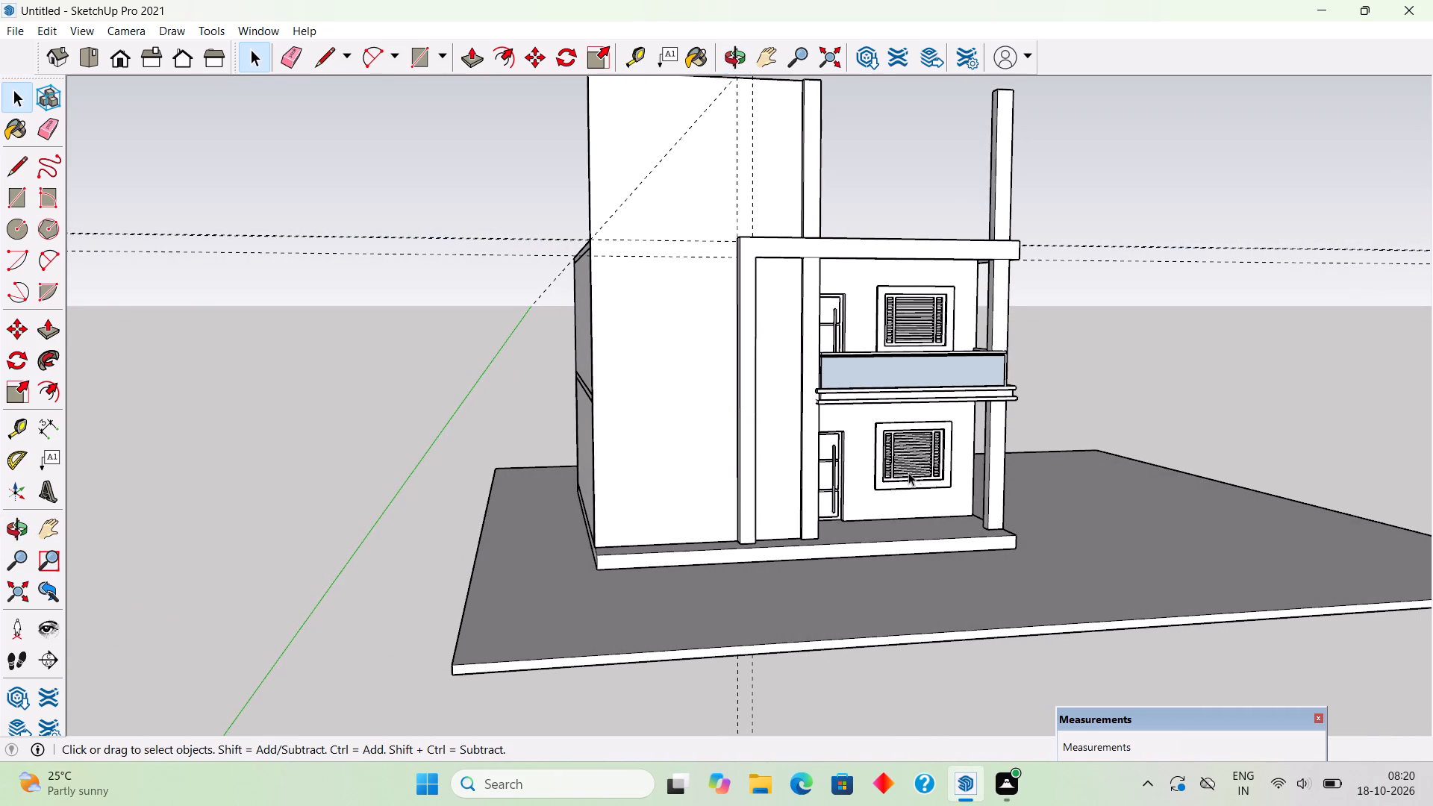
middle_click_drag(905, 480, 483, 454)
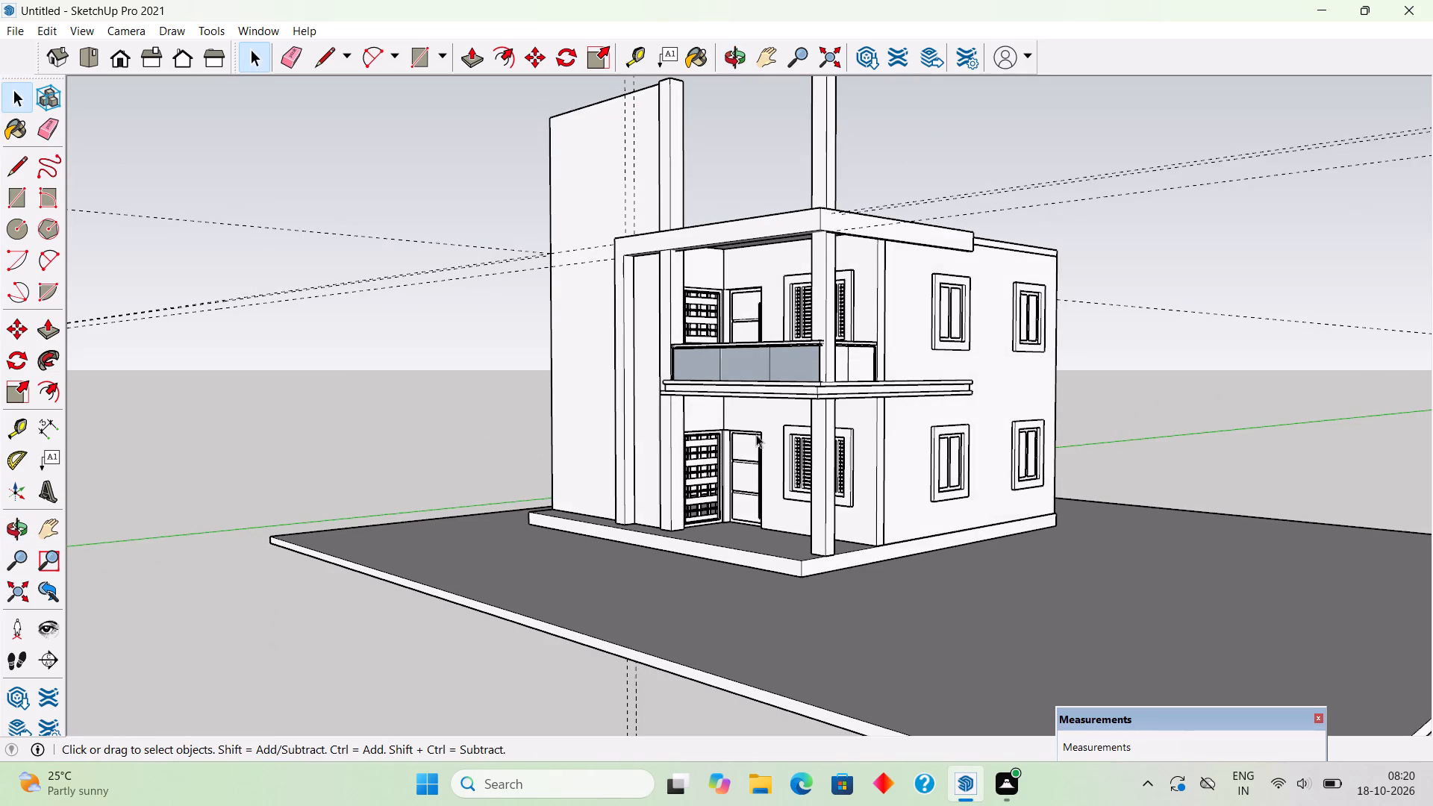
middle_click_drag(756, 434, 533, 445)
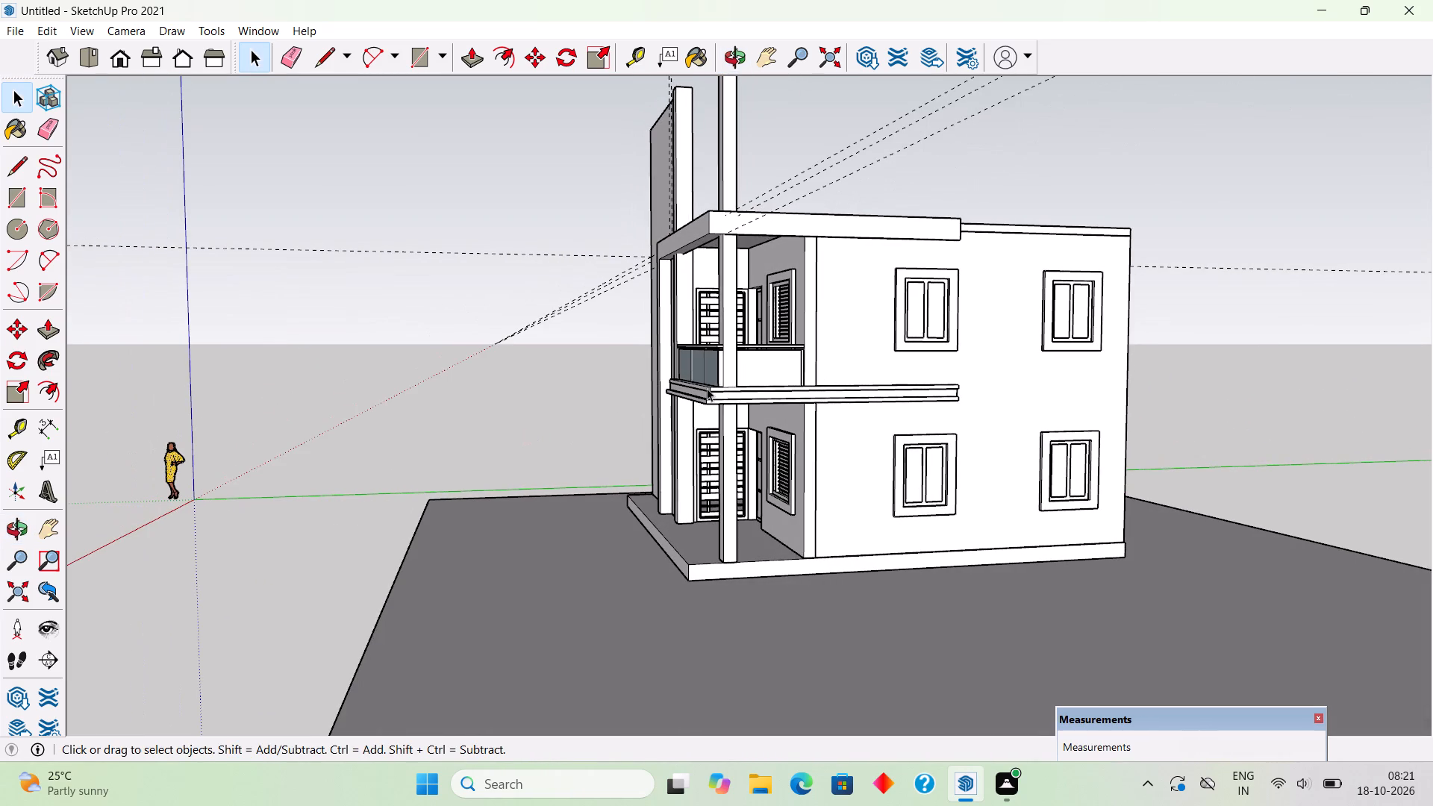
middle_click_drag(696, 391, 605, 402)
middle_click_drag(777, 349, 754, 389)
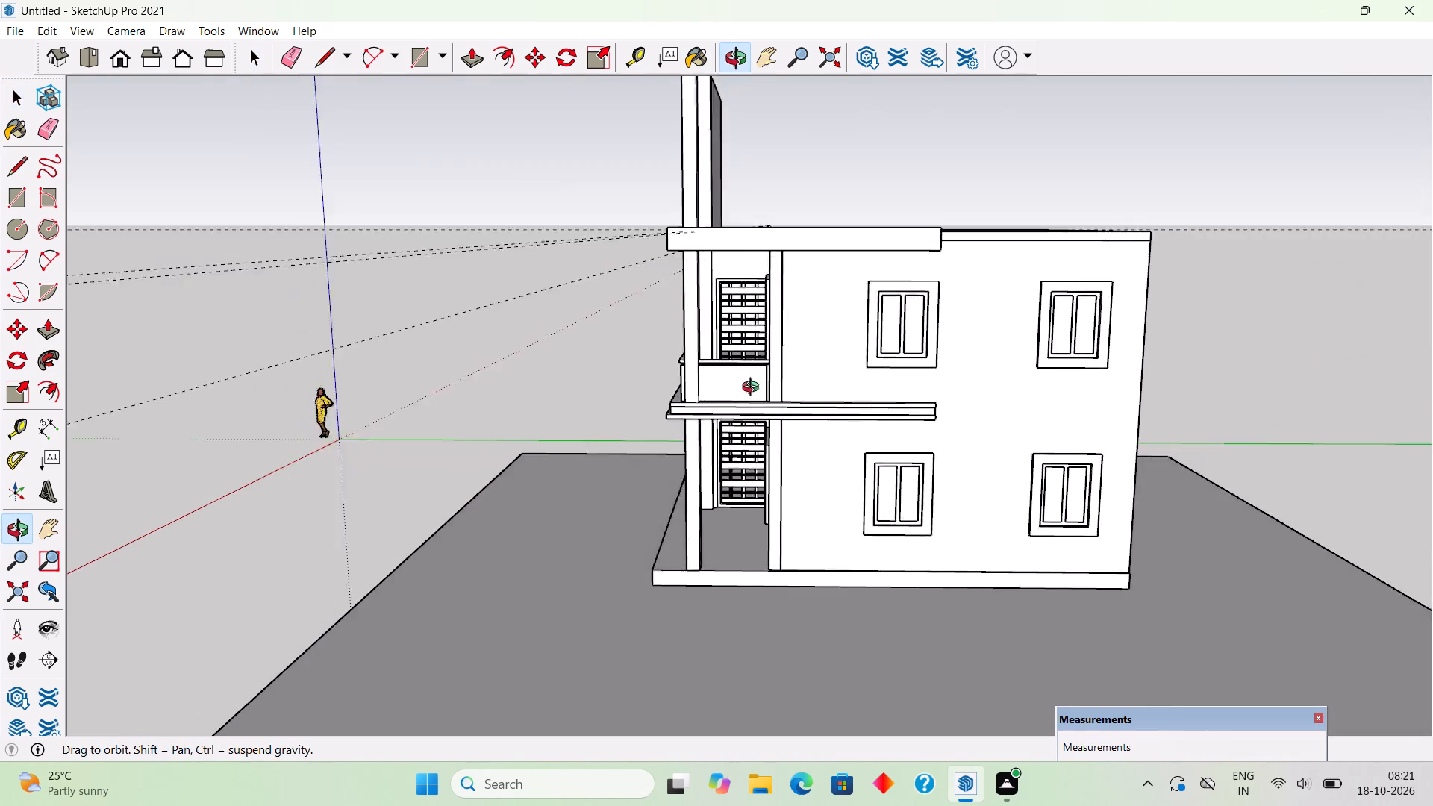
middle_click_drag(754, 389, 667, 411)
middle_click_drag(852, 307, 861, 575)
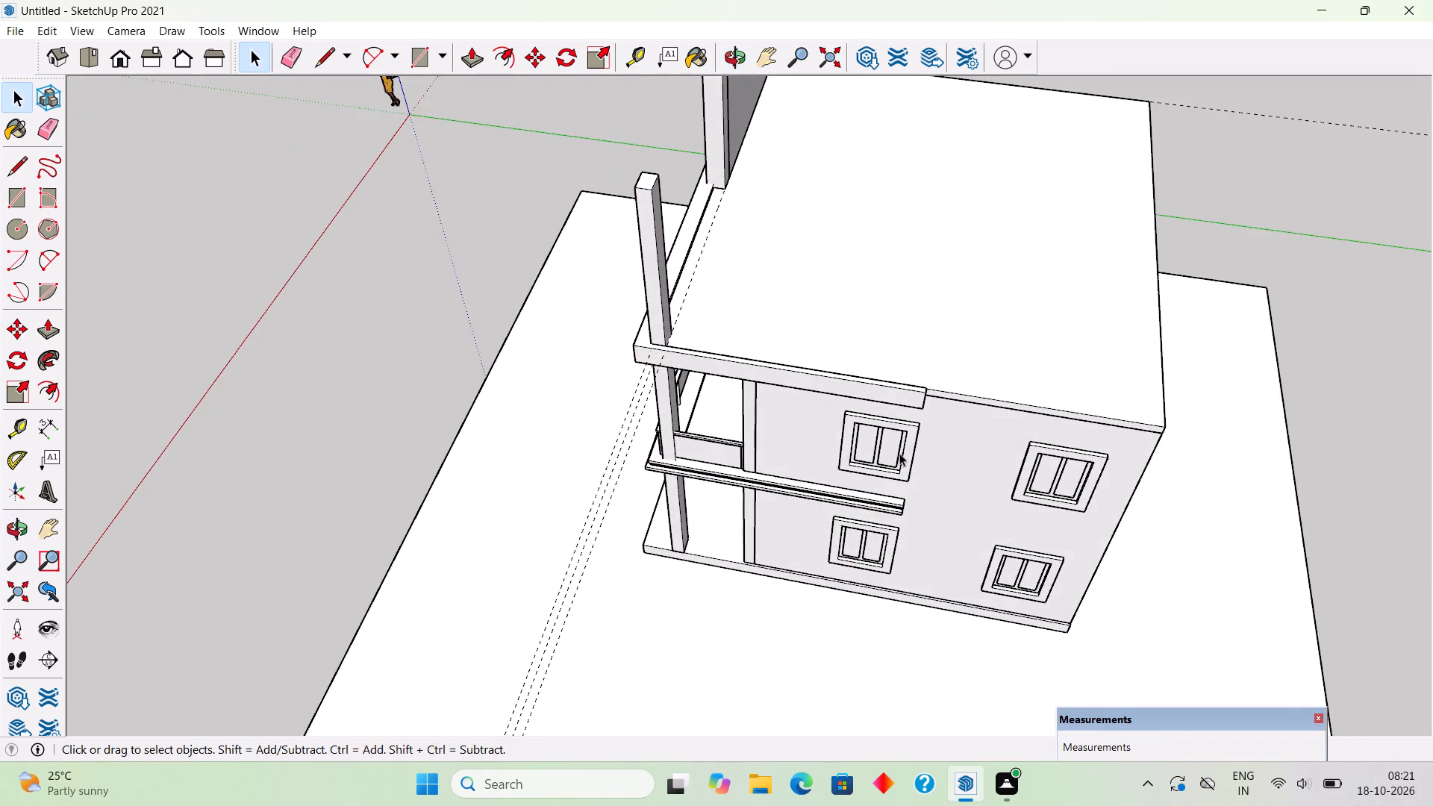
Inside the roof slab's group, Push/Pull the slab's edge face above the windowed side wall outward by 9".
middle_click_drag(903, 397, 642, 234)
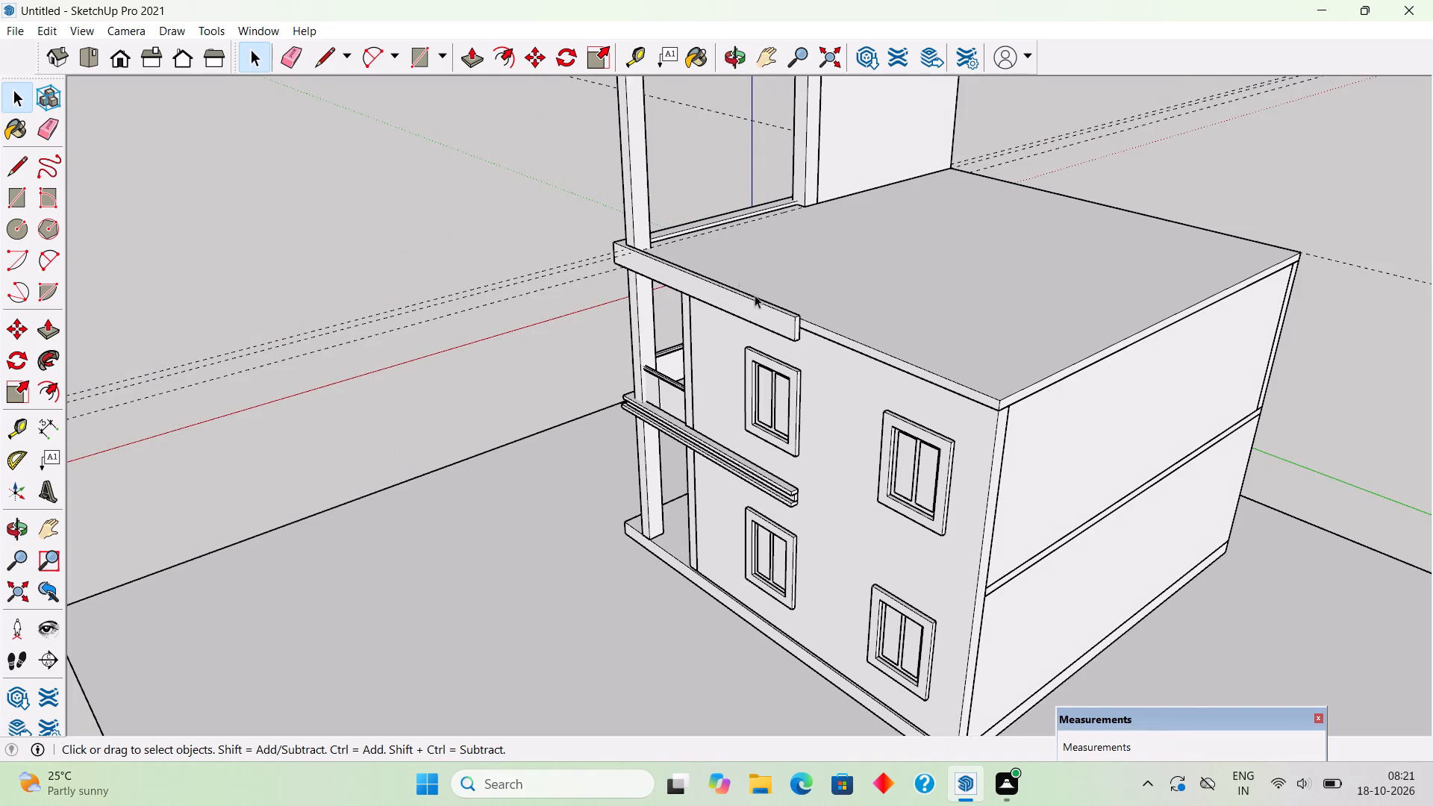
scroll(846, 344, "up", 4)
triple_click(875, 356)
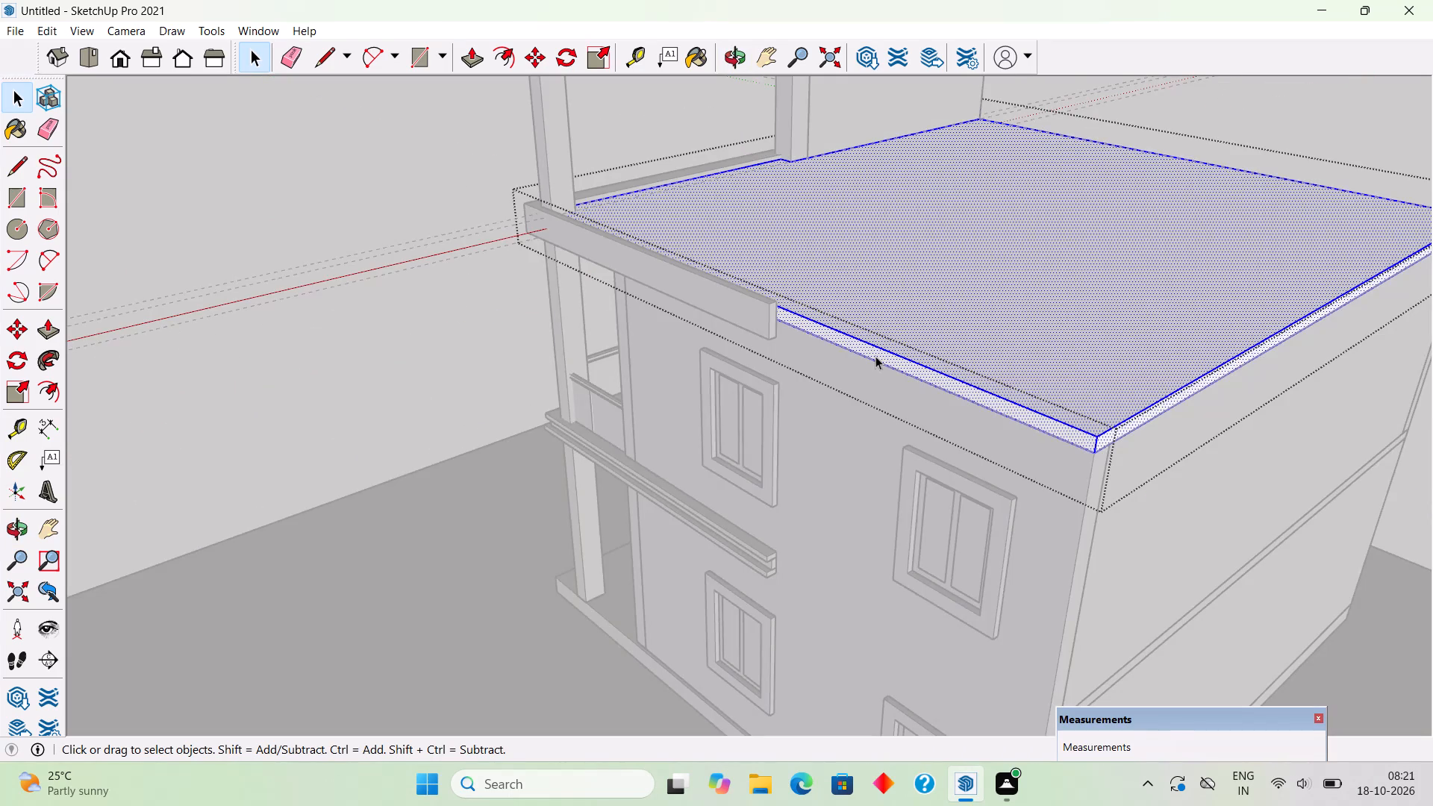
key("p")
left_click(914, 369)
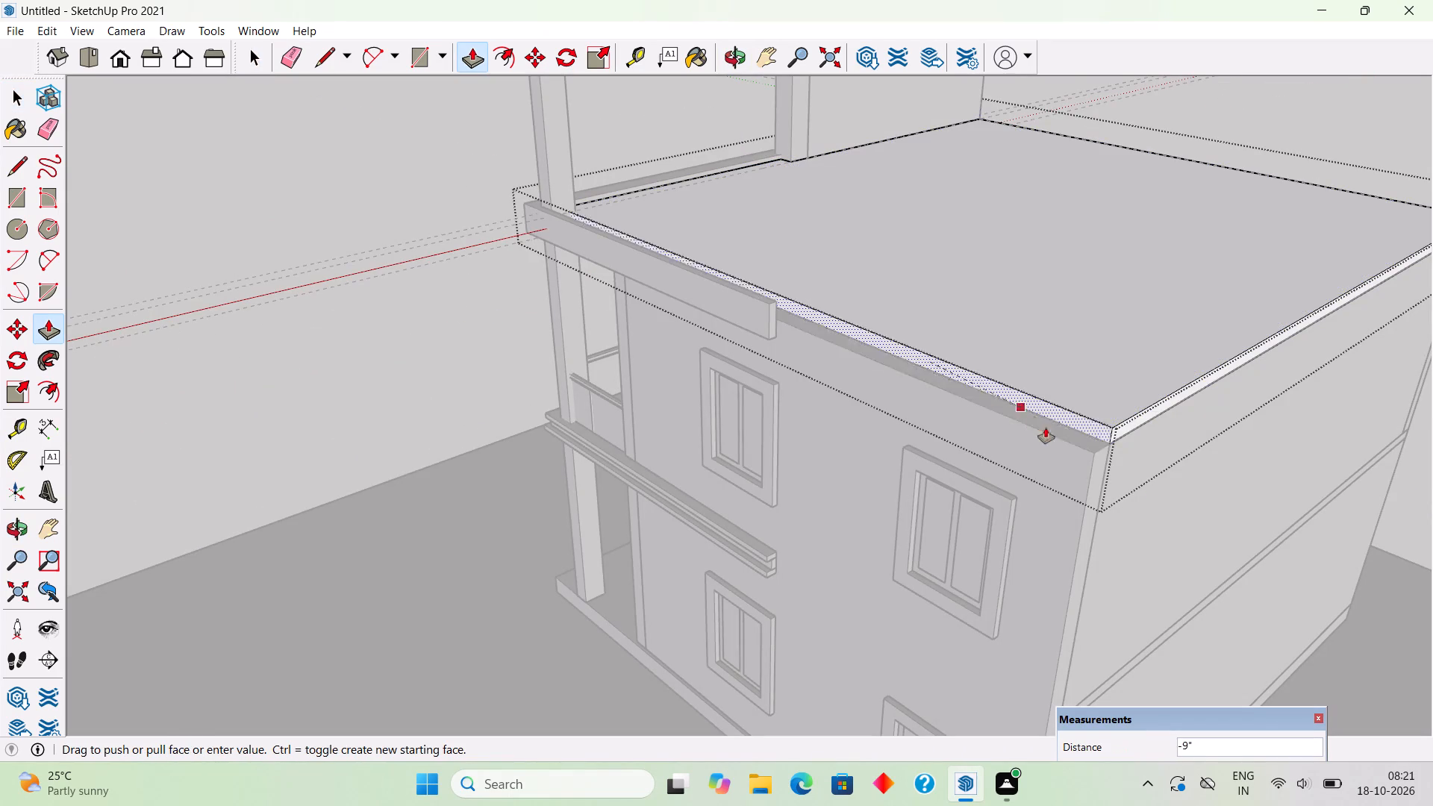
left_click(1107, 487)
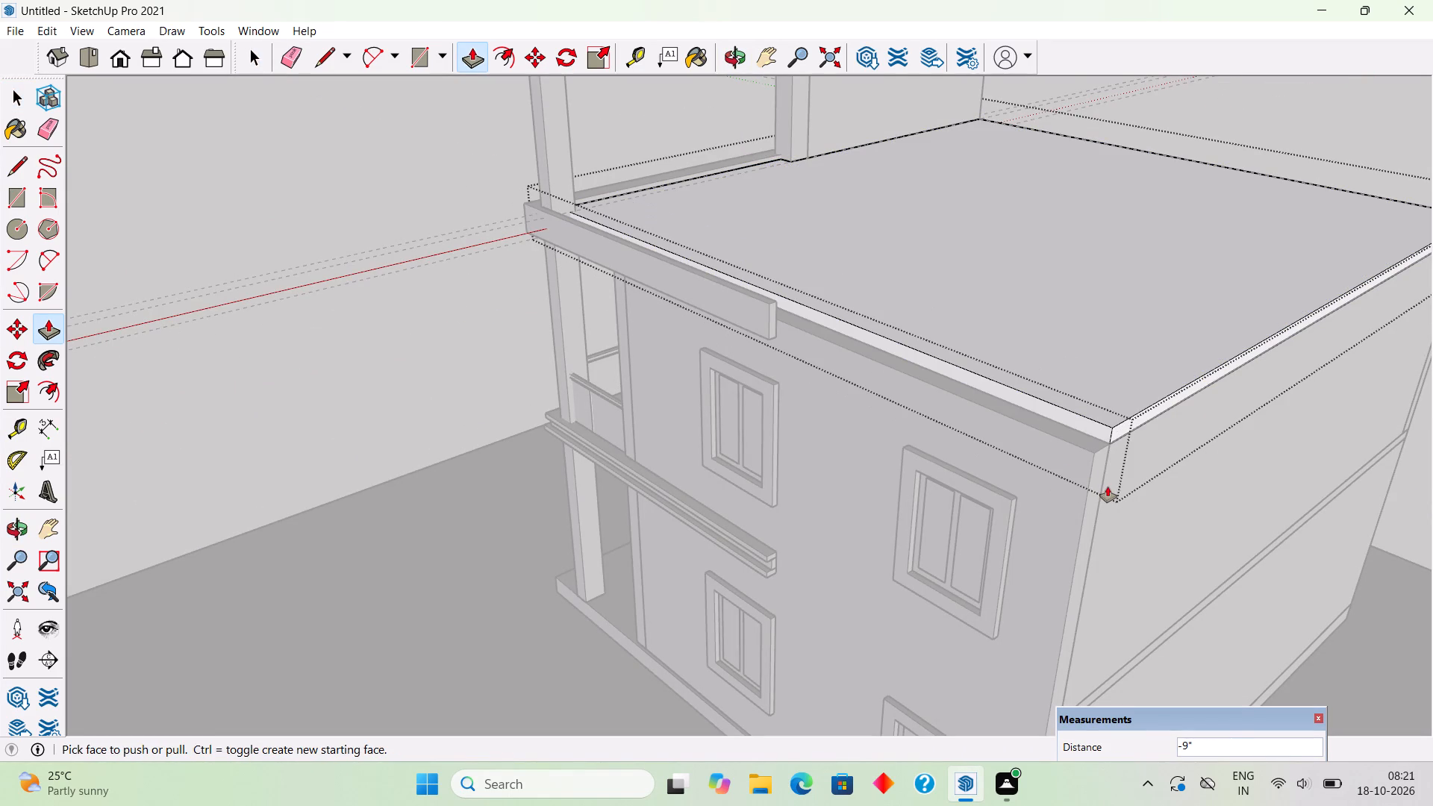
Leave the roof slab's group.
key("space")
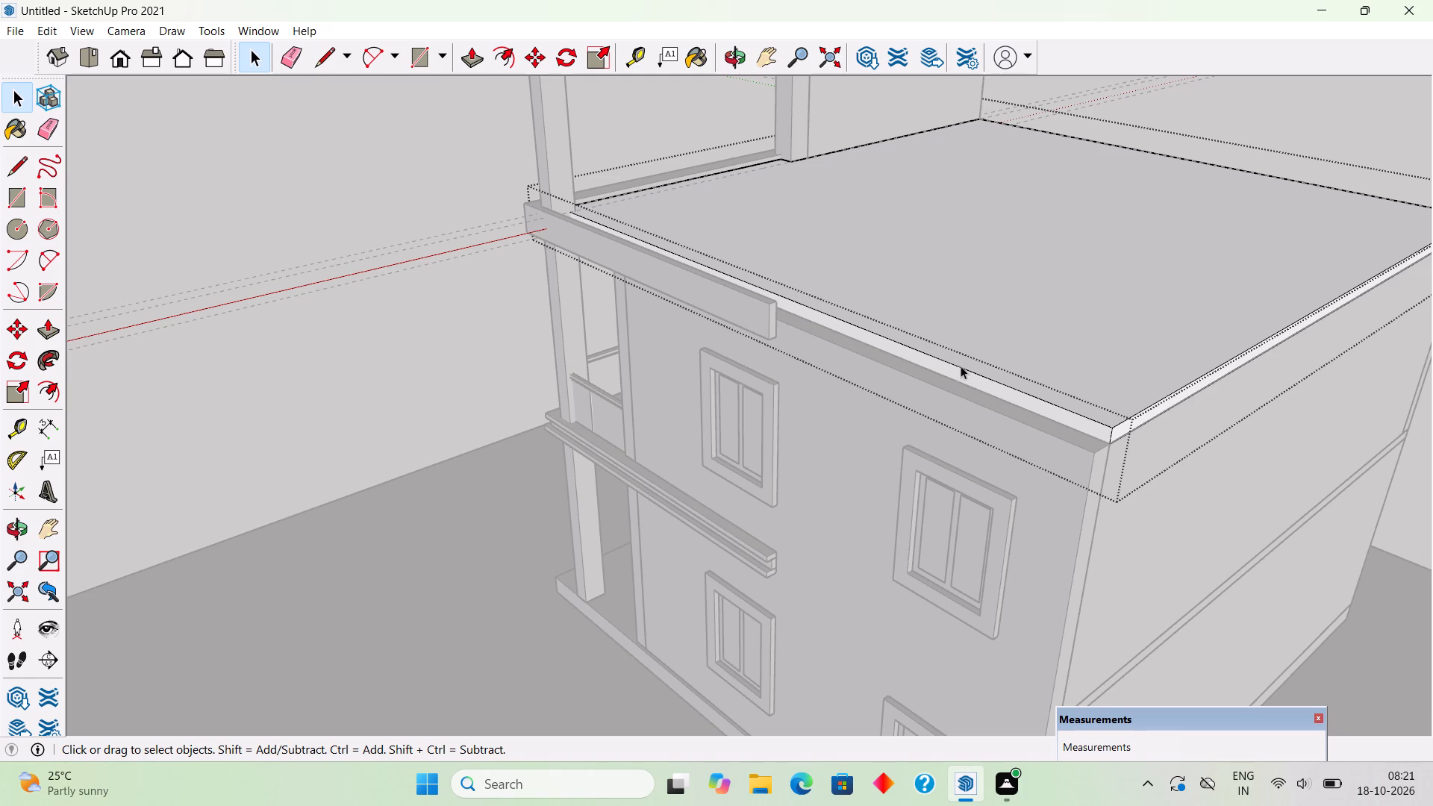
middle_click_drag(937, 366, 887, 466)
left_click(313, 179)
Inside the windowed side wall's group, Push/Pull its top face upward by 5' above the roof slab, and leave the group.
scroll(926, 472, "up", 2)
middle_click_drag(811, 501, 682, 470)
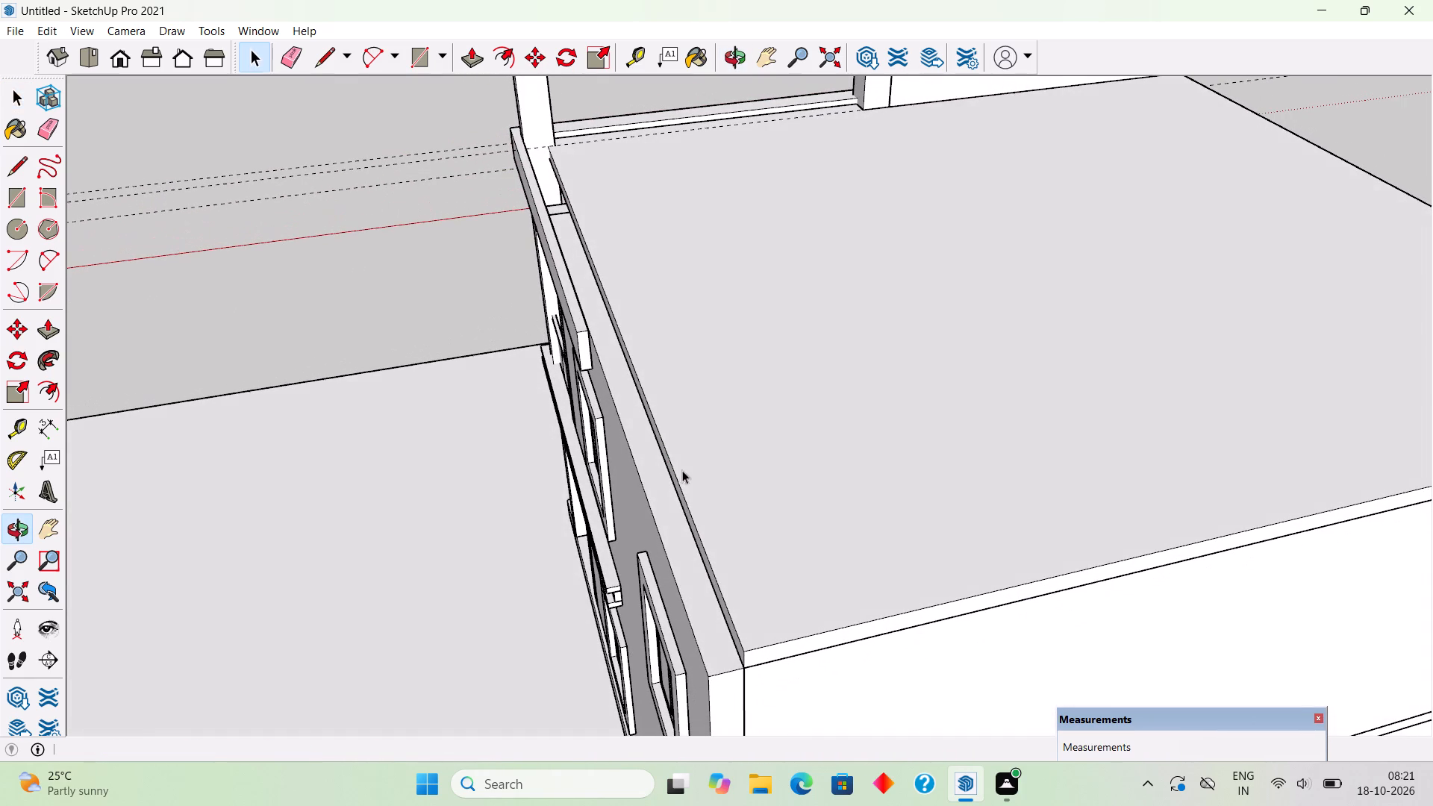
triple_click(658, 499)
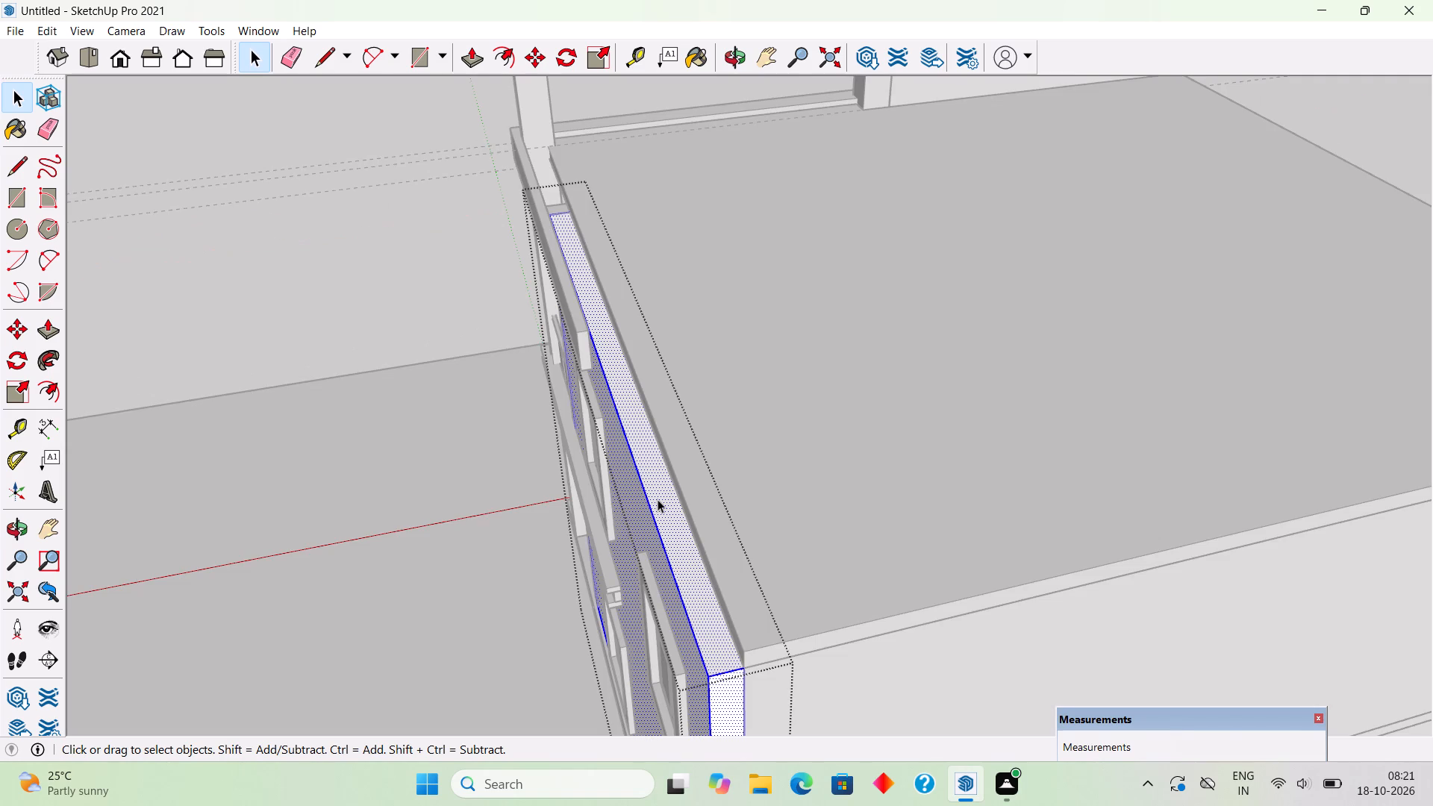
key("p")
left_click(658, 499)
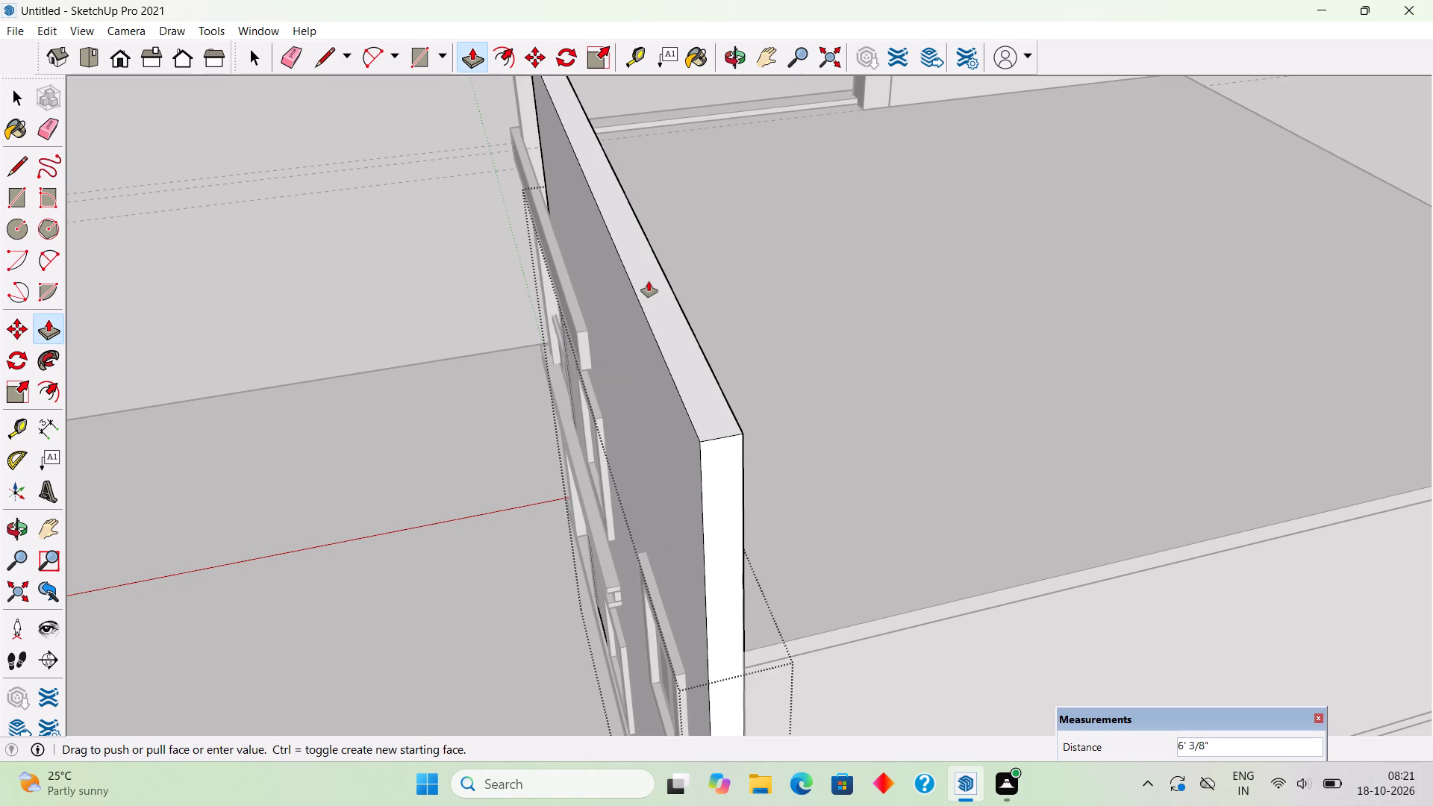
type("5'")
key("Return")
key("space")
scroll(649, 281, "up", 2)
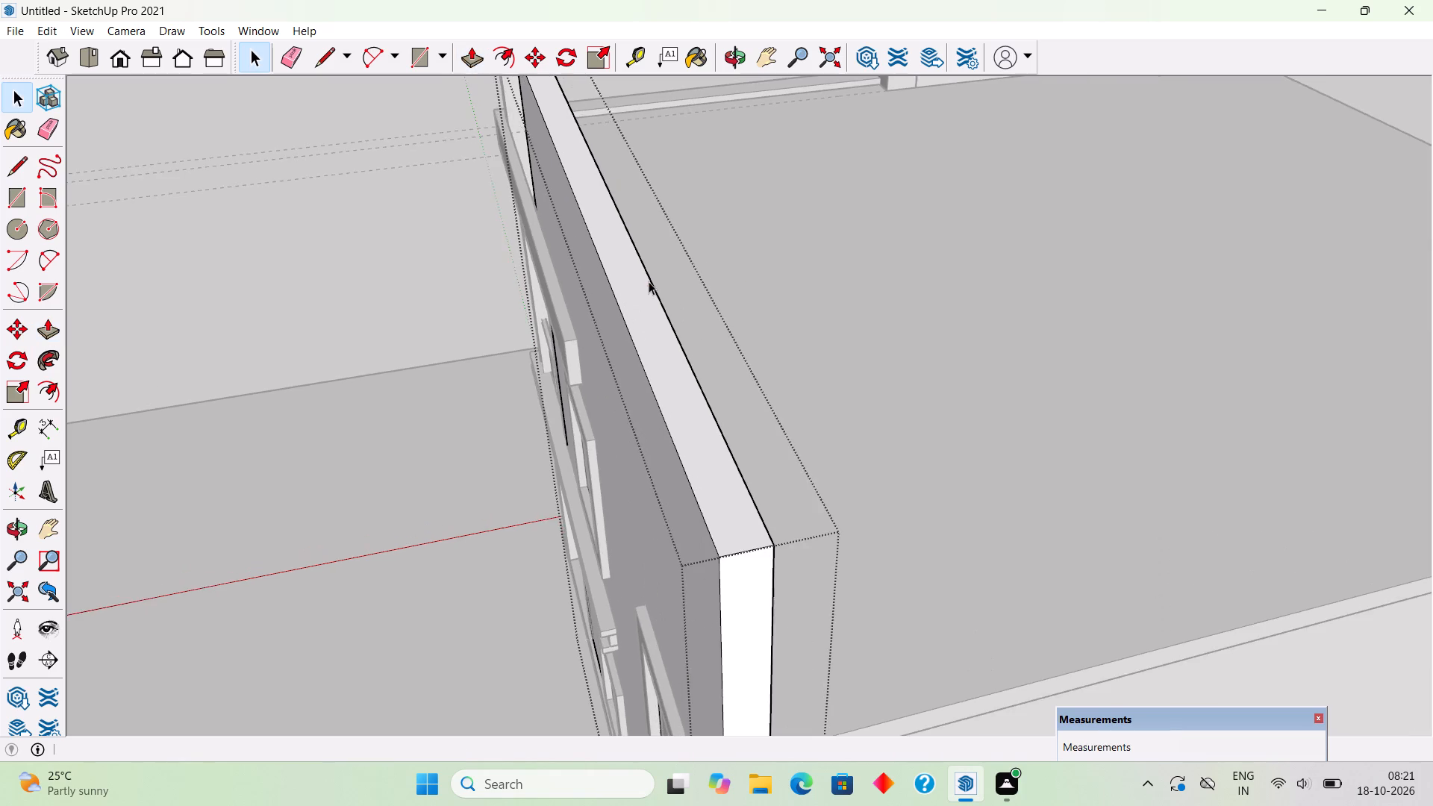
scroll(645, 249, "down", 11)
left_click(428, 257)
Examine the rear corner where the raised side wall meets the roof slab's edge.
middle_click_drag(570, 371, 343, 269)
scroll(507, 262, "up", 8)
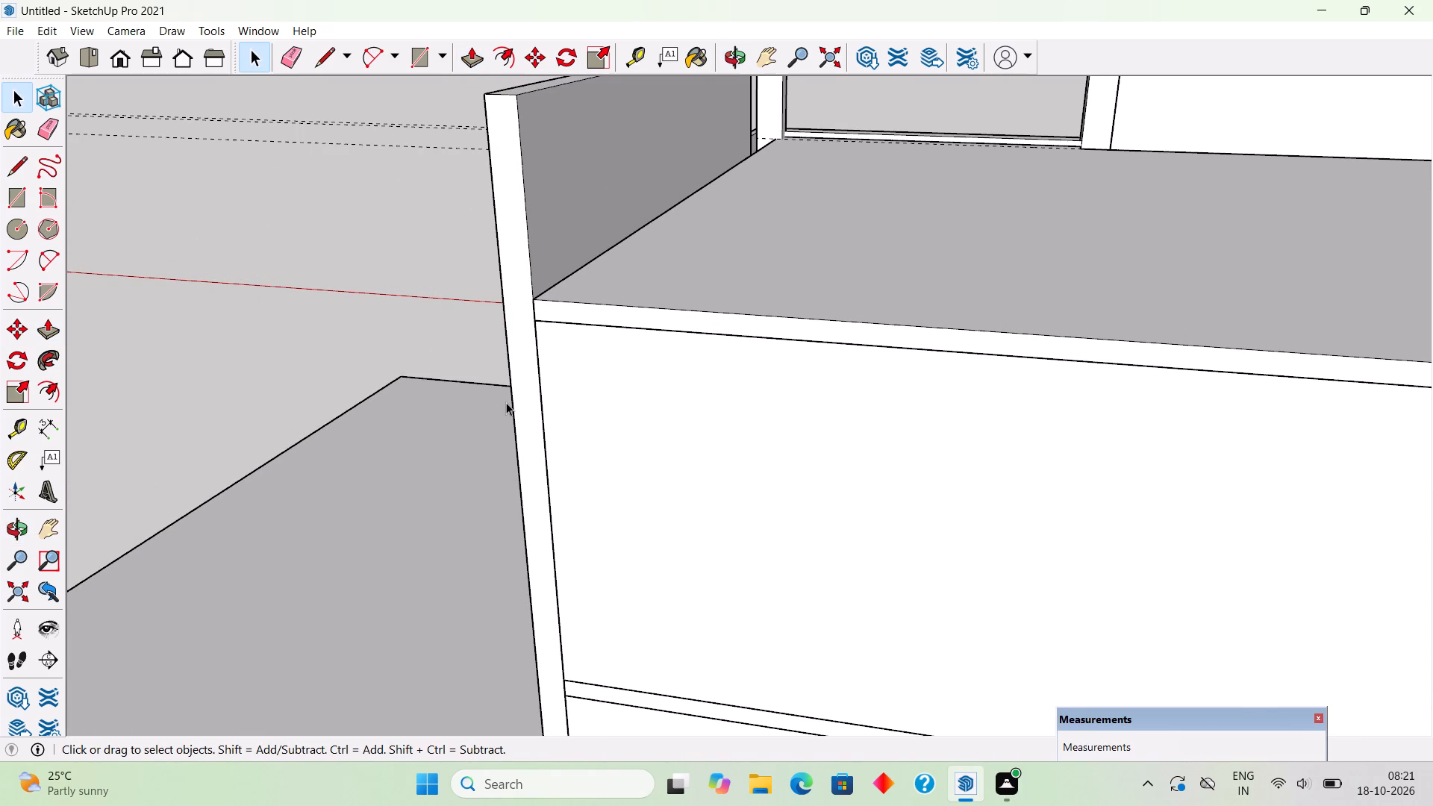
middle_click_drag(546, 378, 592, 410)
scroll(596, 408, "up", 3)
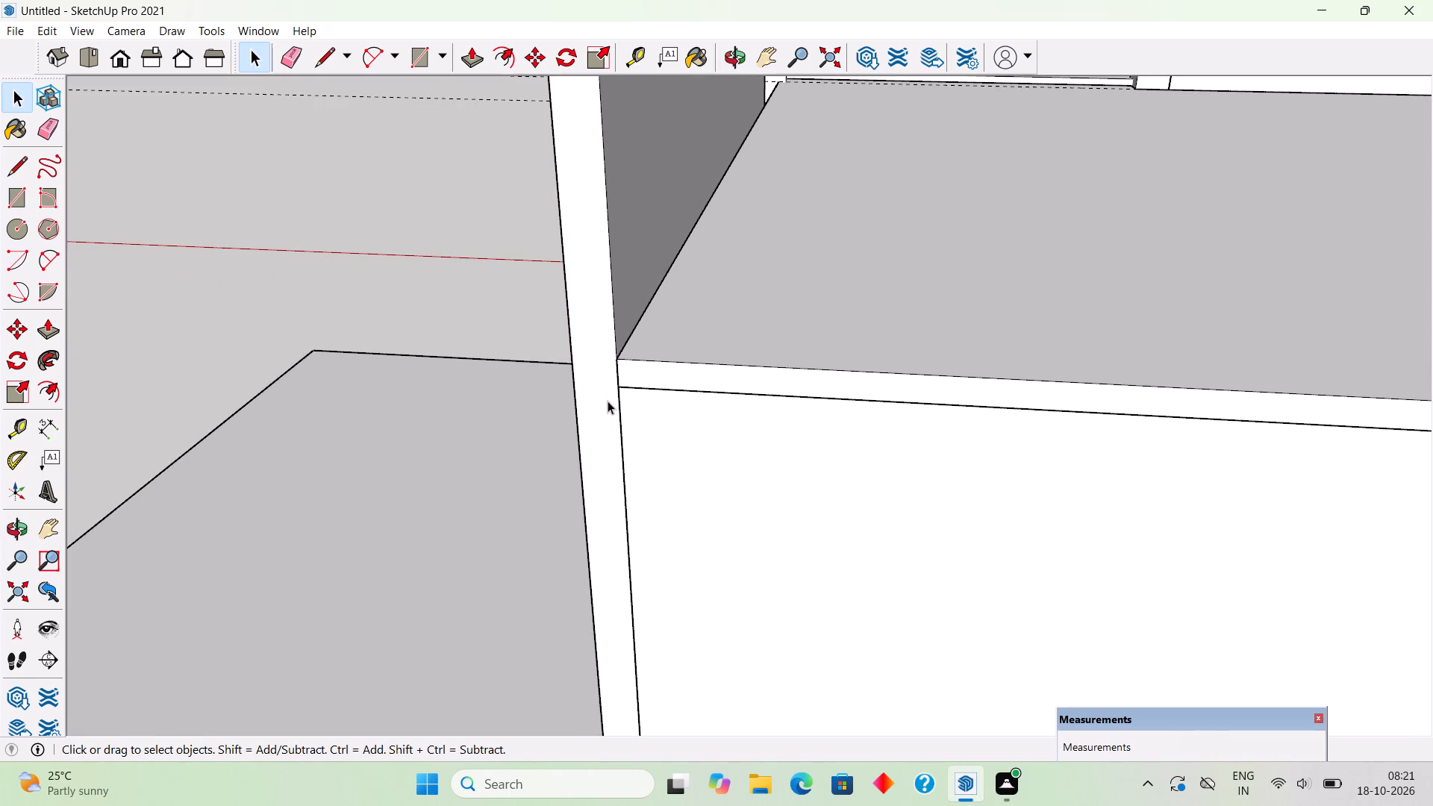
scroll(608, 401, "down", 8)
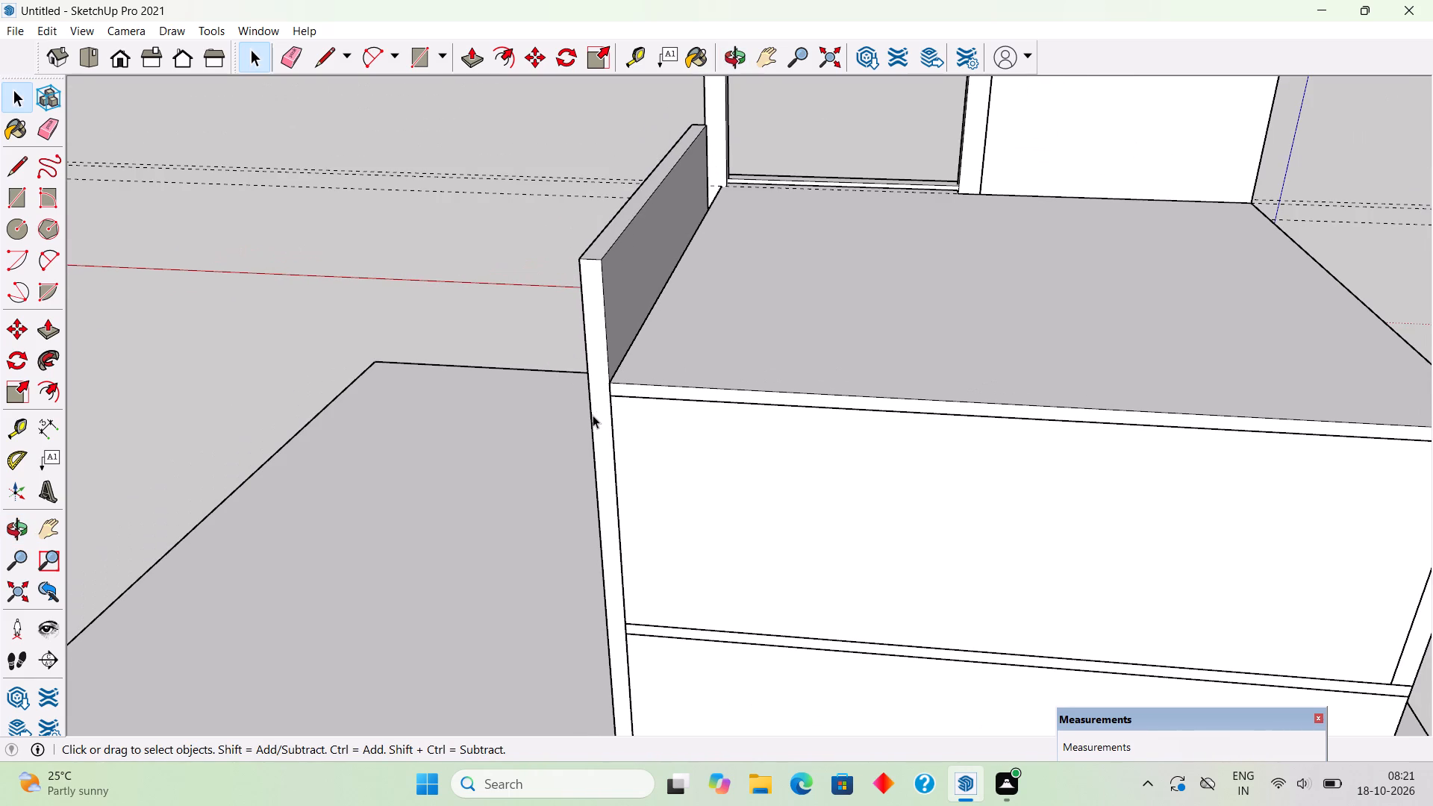
scroll(593, 415, "down", 6)
Examine the house's front and side elevations, checking the raised side wall against the frame and the tall columns.
middle_click_drag(591, 421, 878, 439)
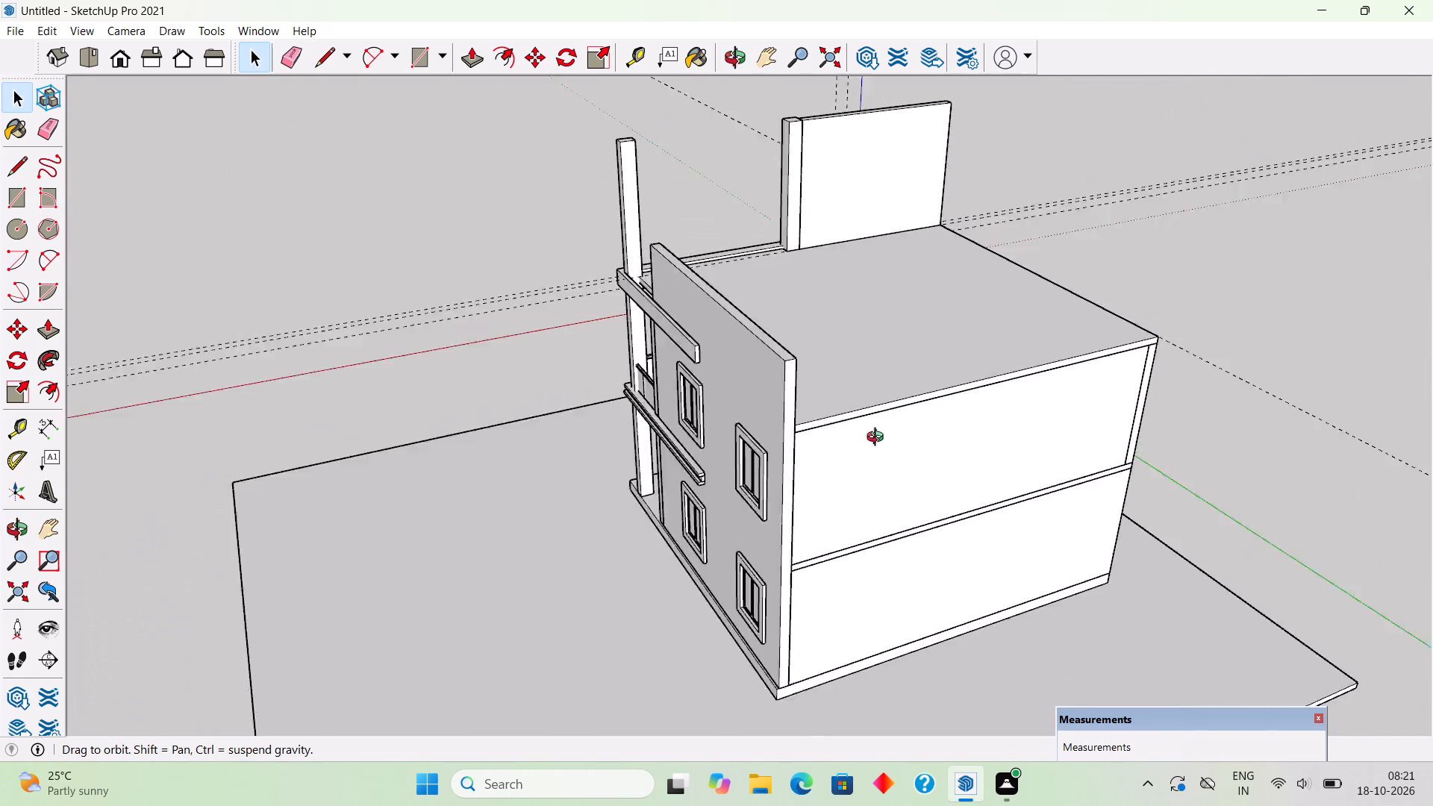
middle_click_drag(878, 439, 949, 429)
middle_click_drag(803, 491, 1045, 421)
middle_click_drag(911, 464, 1095, 412)
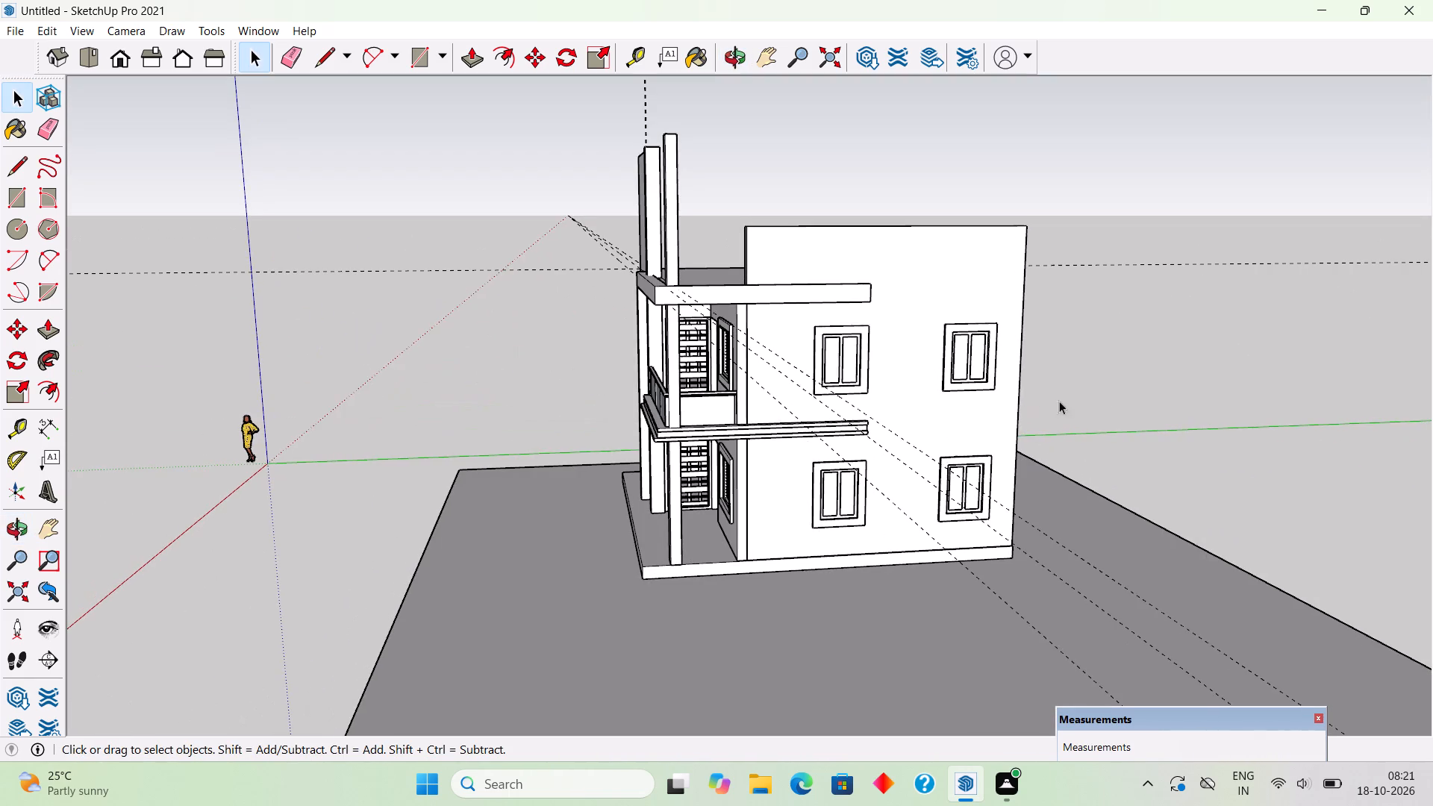
scroll(956, 311, "up", 2)
middle_click_drag(884, 376, 776, 296)
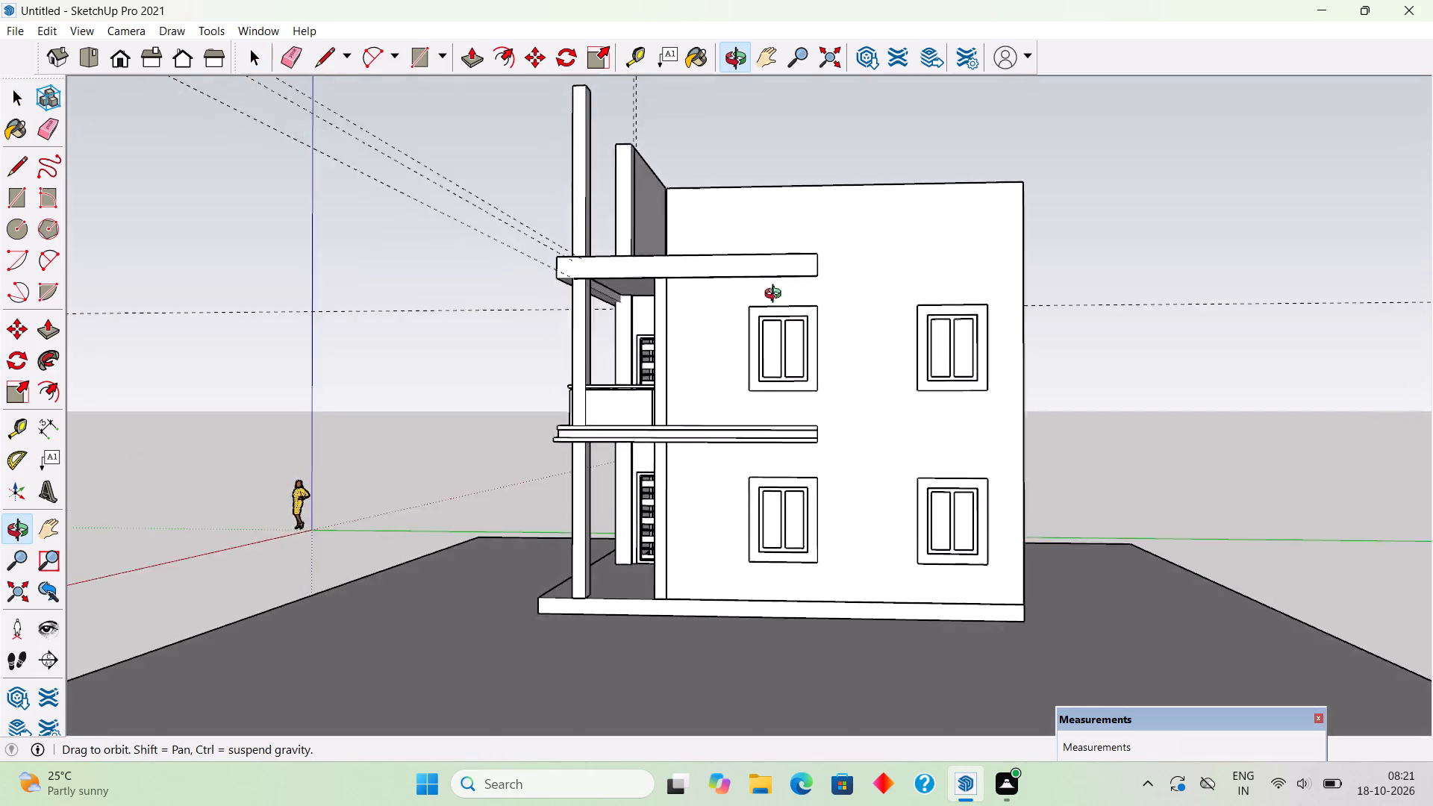
middle_click_drag(776, 296, 1088, 367)
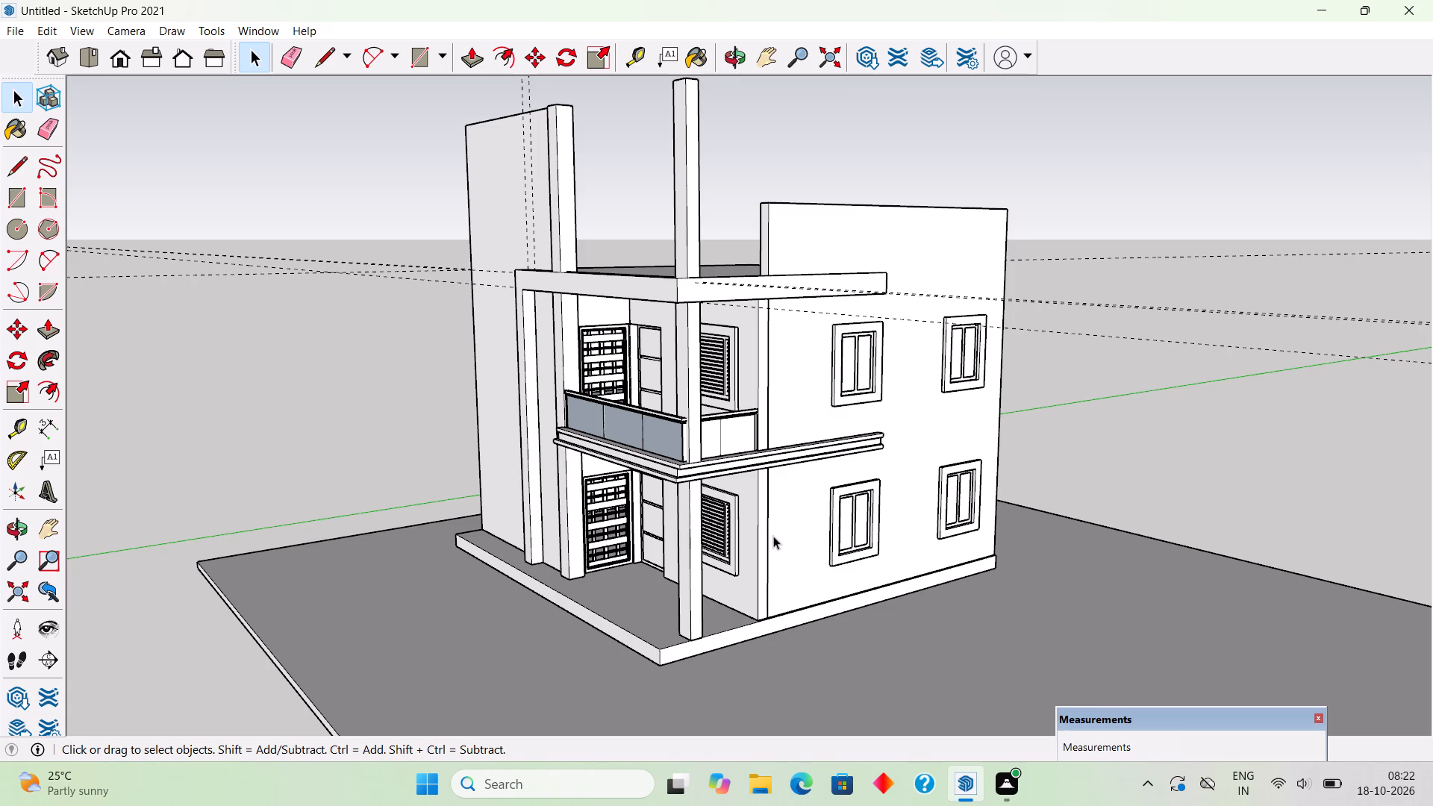
middle_click_drag(772, 558, 509, 504)
middle_click_drag(632, 496, 459, 468)
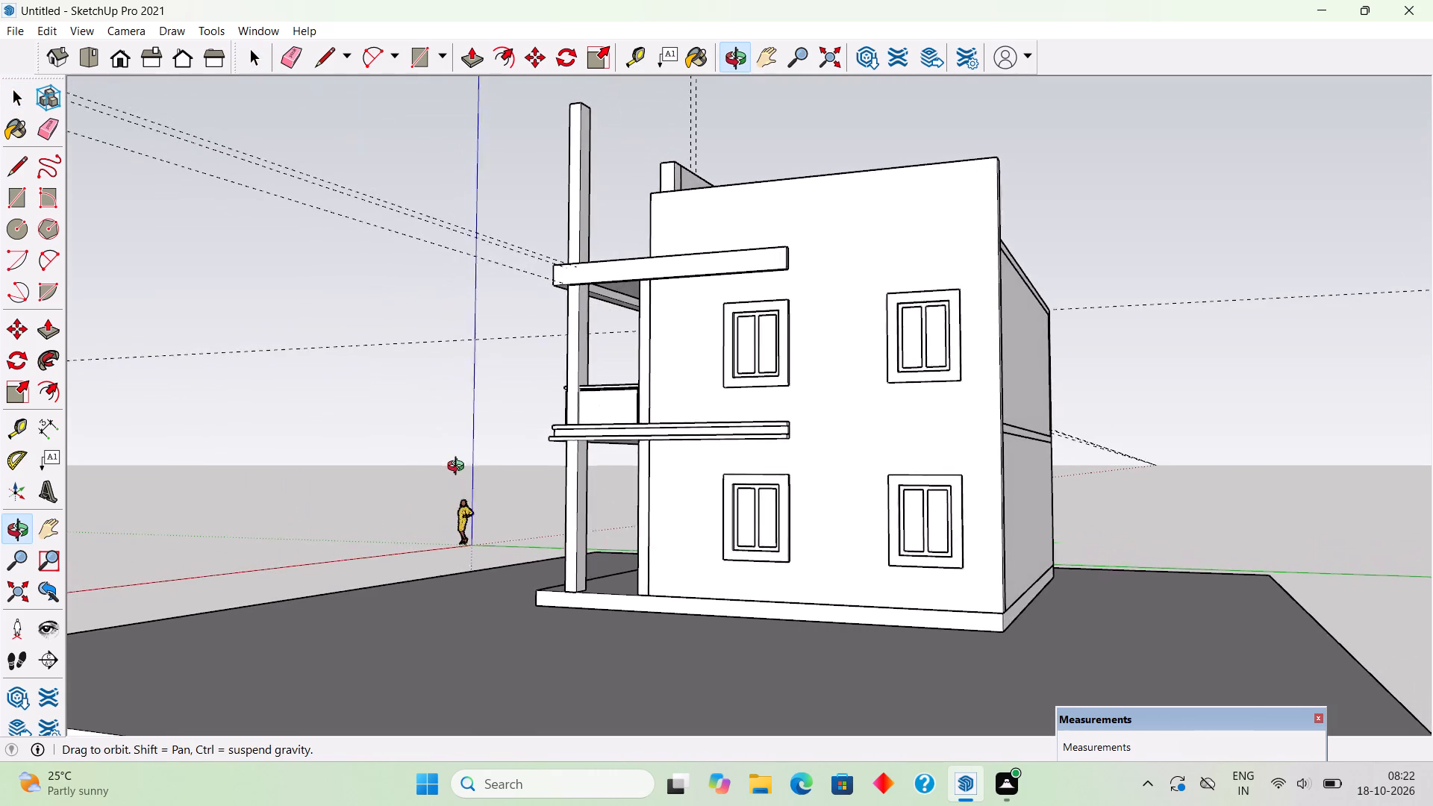
middle_click_drag(459, 468, 678, 554)
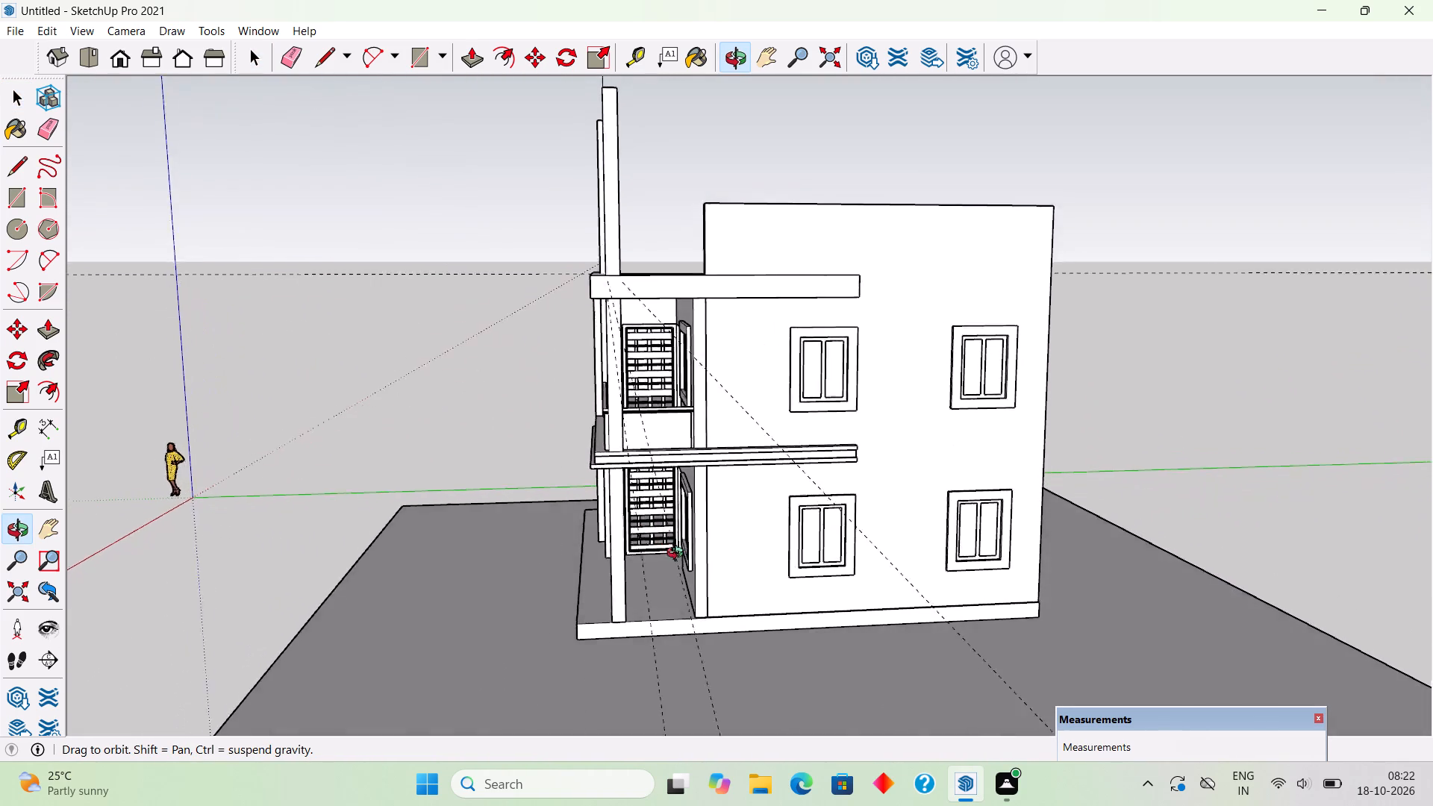
middle_click_drag(678, 554, 732, 546)
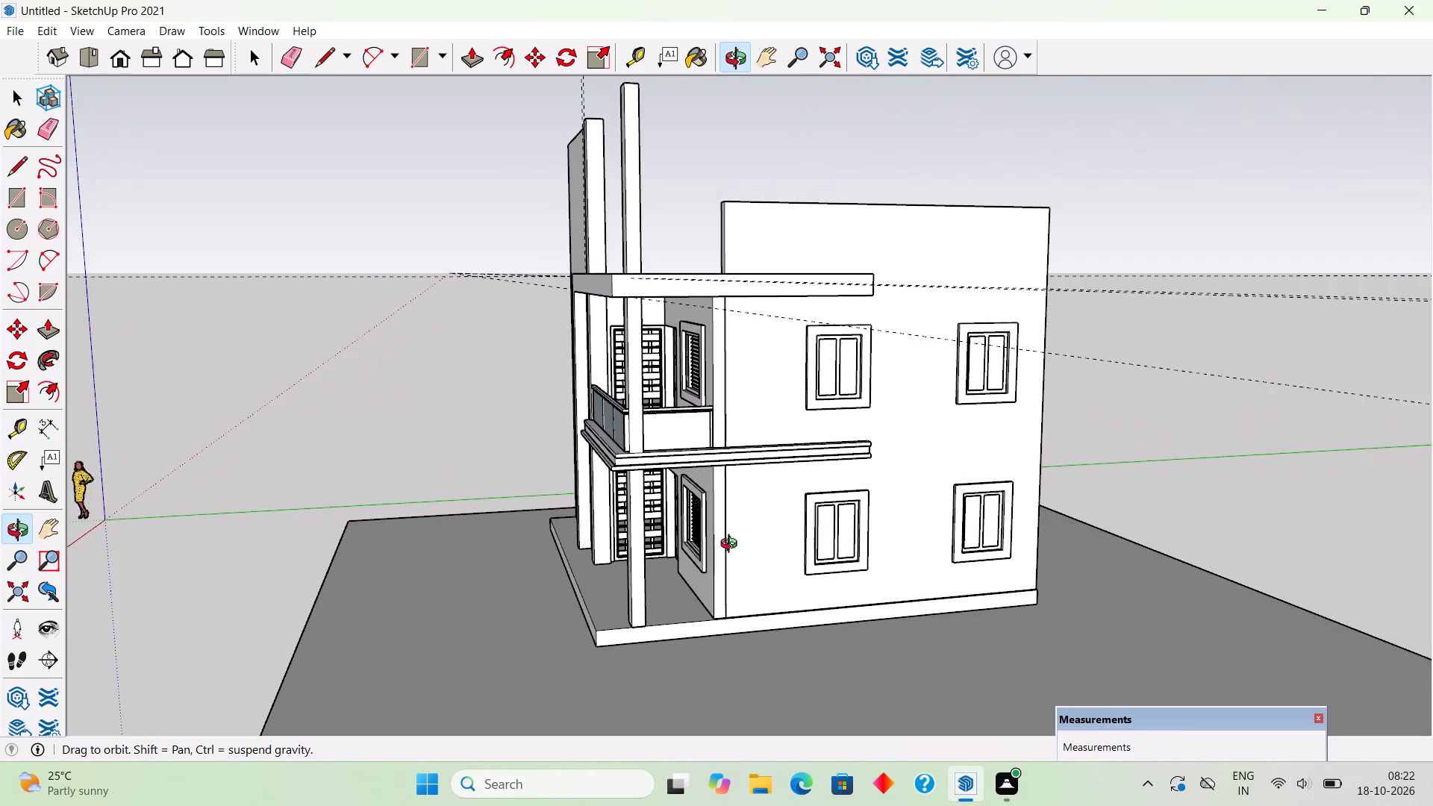
middle_click_drag(732, 546, 1053, 494)
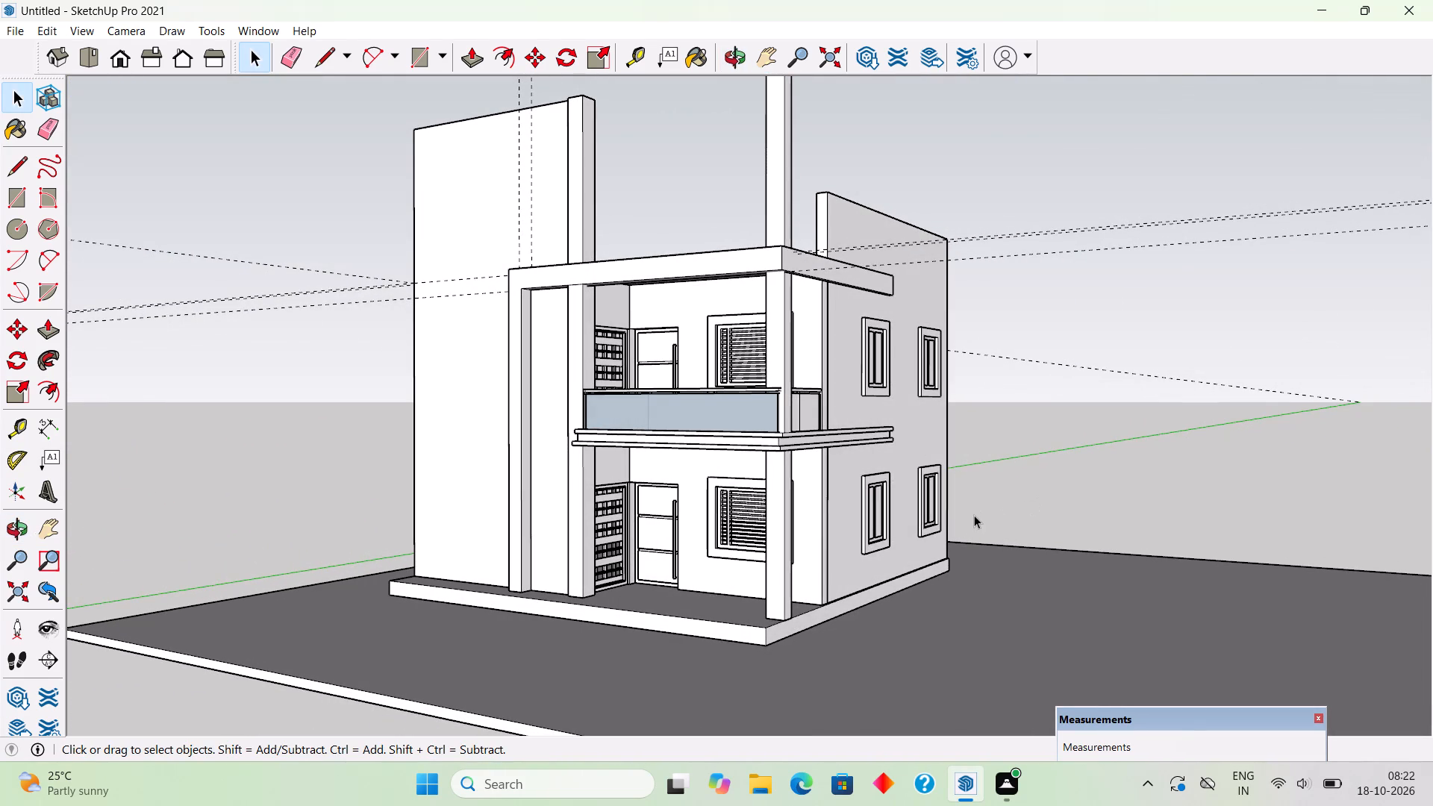
middle_click_drag(965, 509, 911, 657)
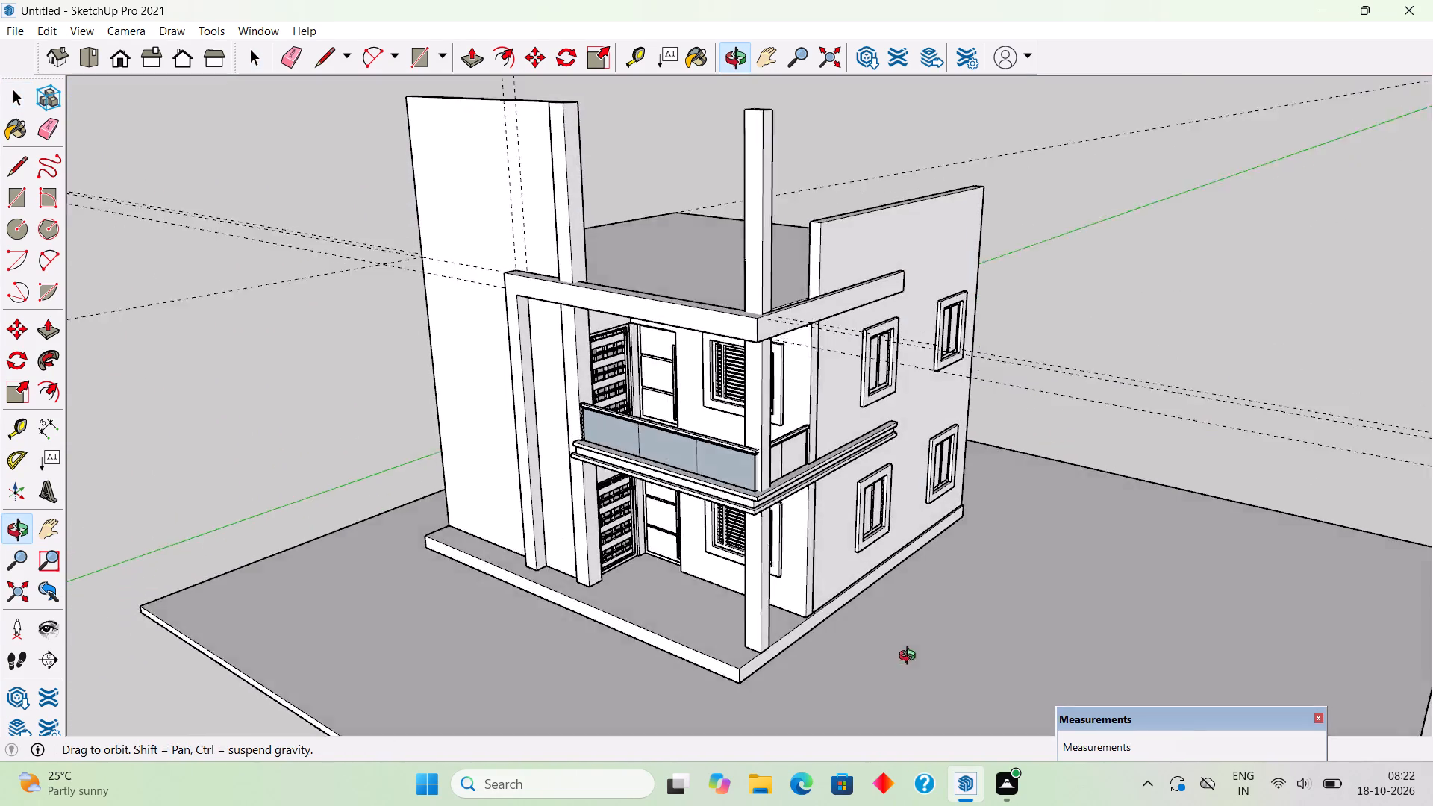
middle_click_drag(911, 657, 907, 750)
middle_click_drag(820, 543, 1062, 704)
Examine from above the gap between the tall corner column, the frame beam and the raised side wall.
middle_click_drag(783, 437, 798, 451)
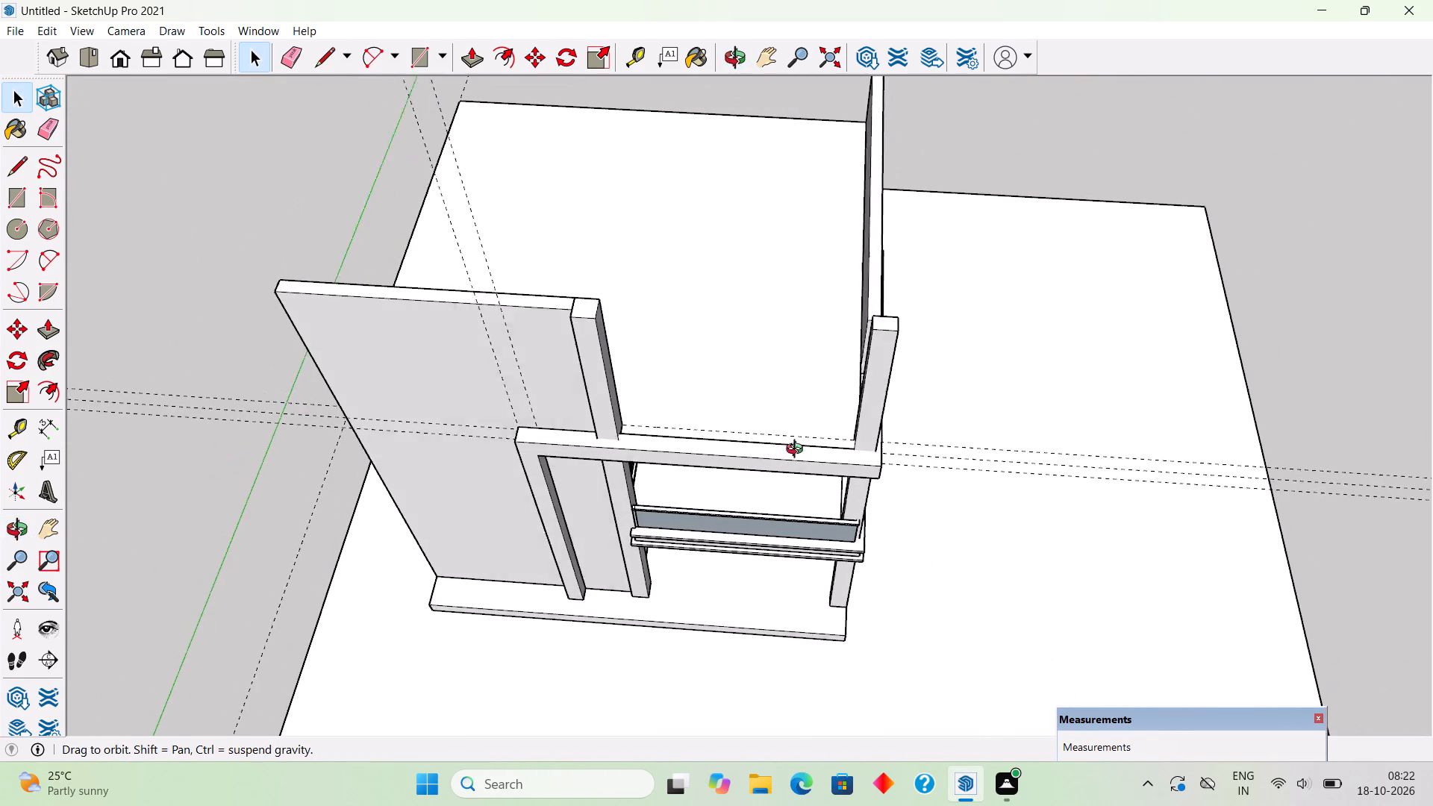
middle_click_drag(798, 451, 968, 500)
scroll(890, 384, "up", 9)
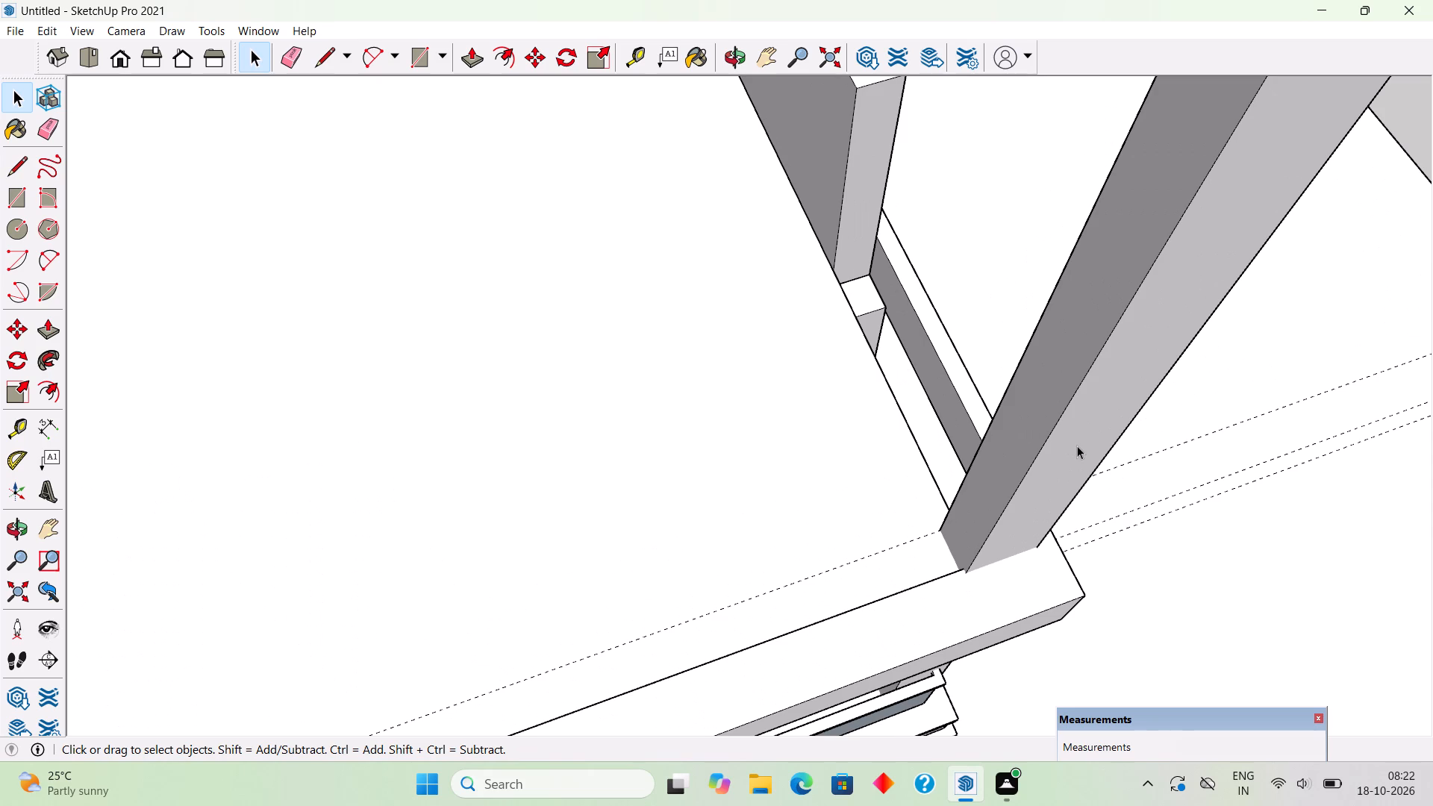
scroll(1077, 446, "down", 7)
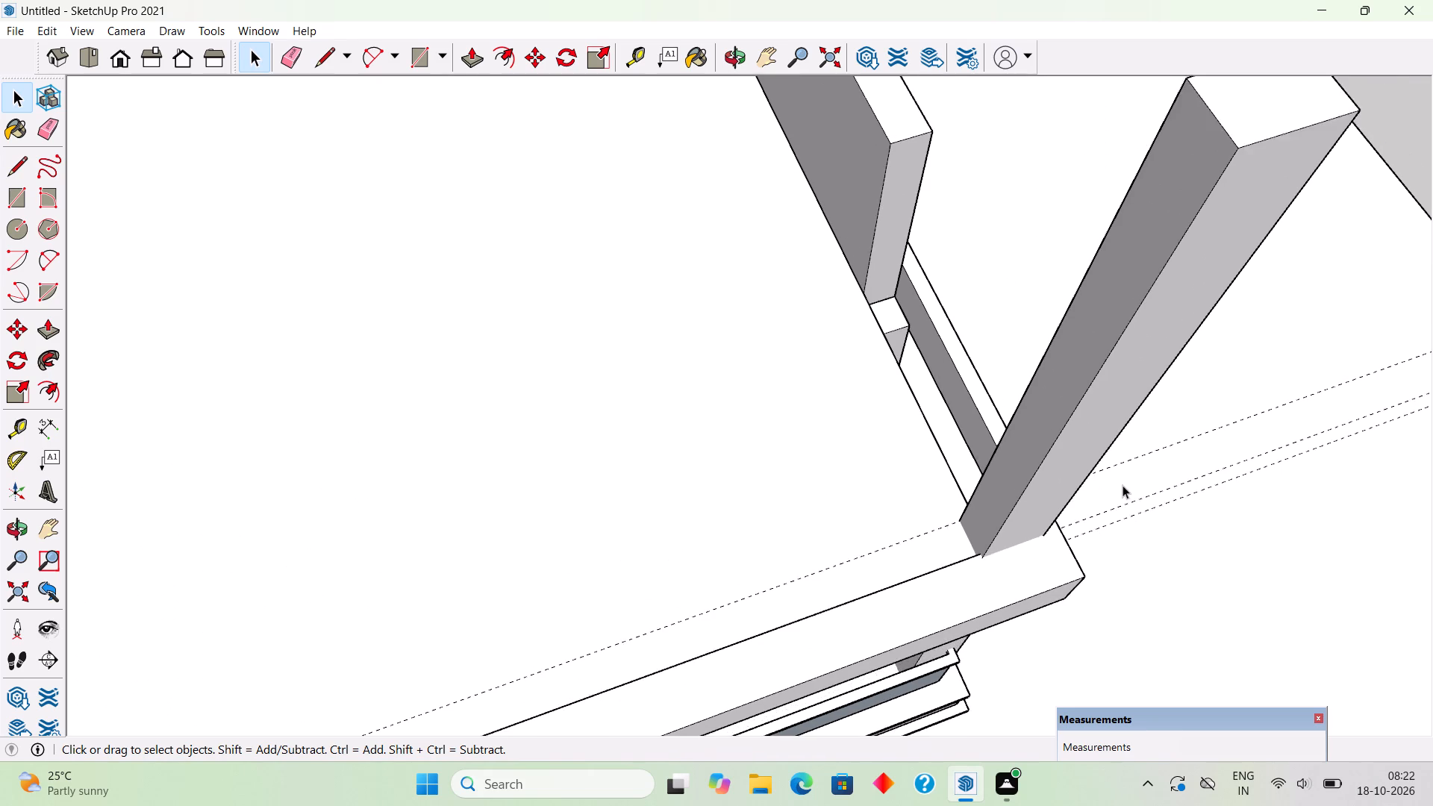
scroll(1123, 485, "down", 4)
middle_click_drag(1023, 452, 967, 441)
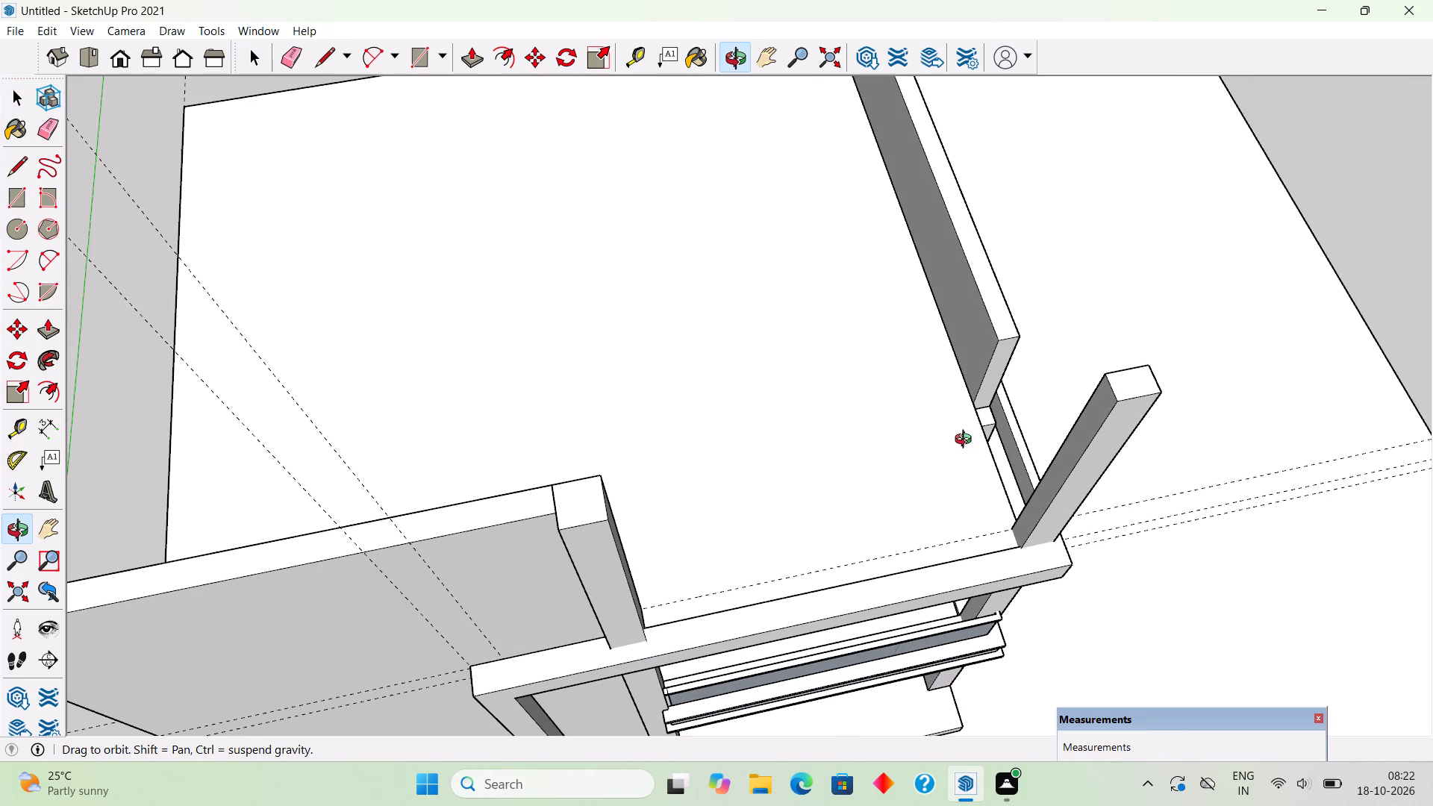
middle_click_drag(967, 441, 852, 462)
scroll(862, 462, "down", 4)
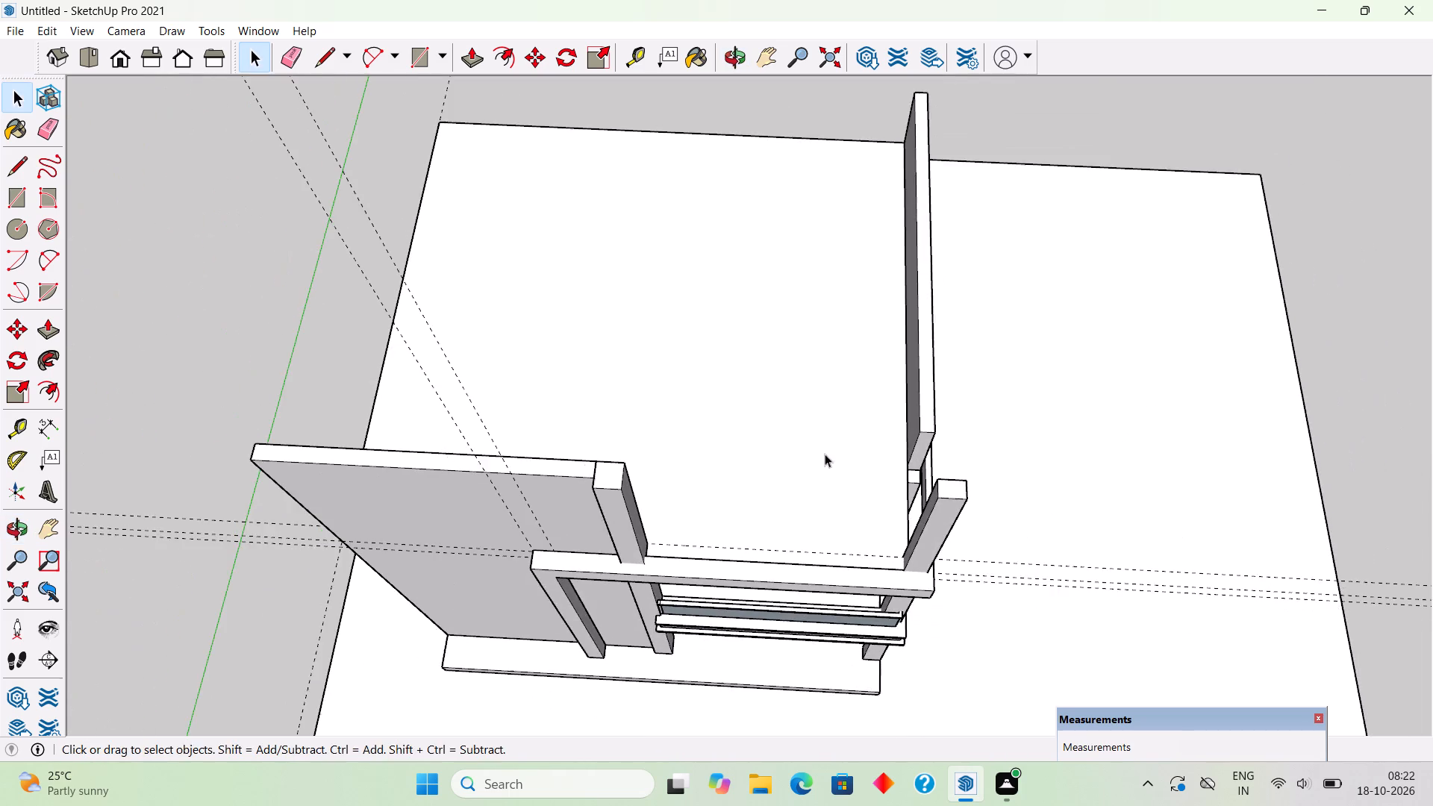
middle_click_drag(926, 502, 421, 320)
middle_click_drag(624, 387, 425, 312)
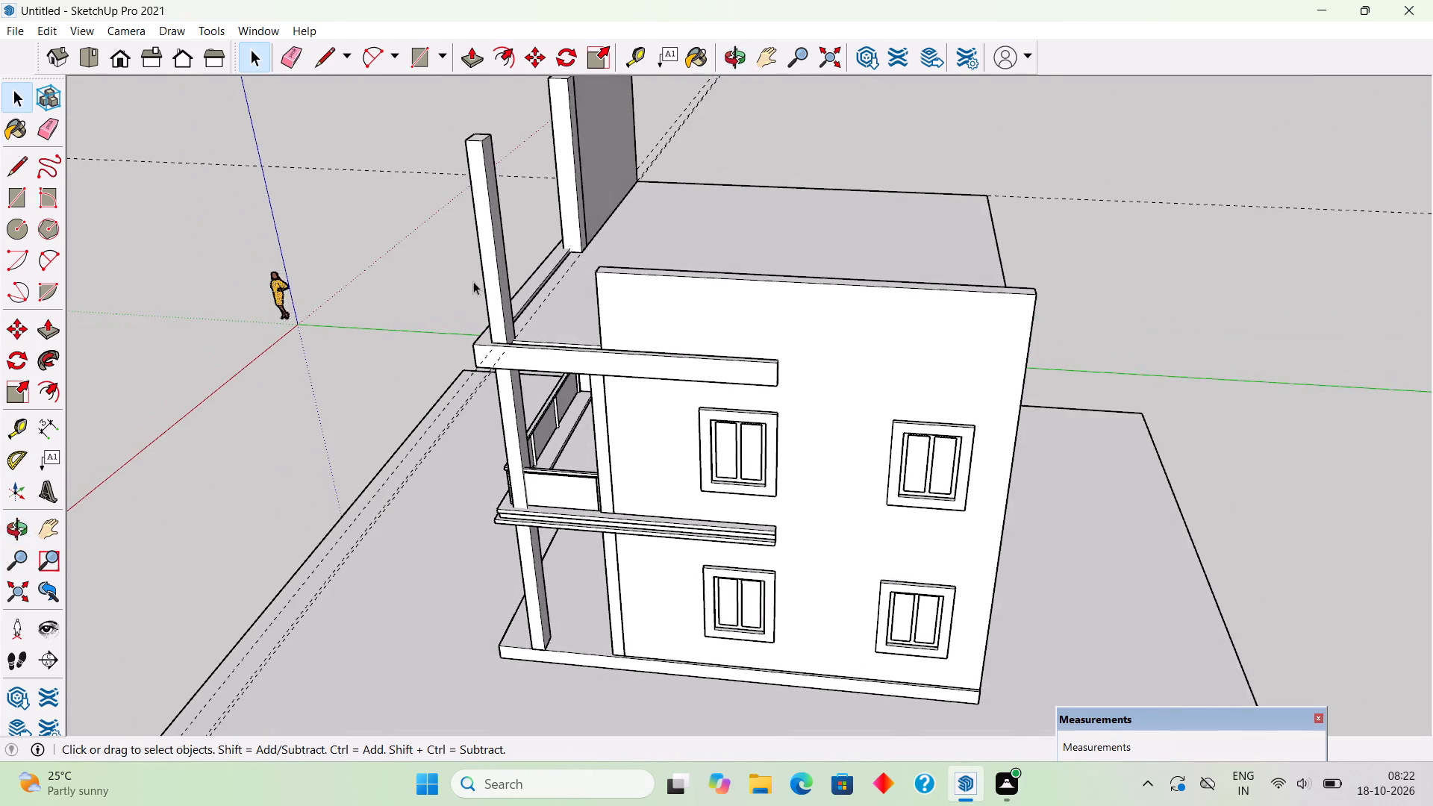
Inside the tall corner column's group, draw a line across its face towards the side wall, level with the roof slab's top.
scroll(493, 280, "up", 9)
triple_click(510, 399)
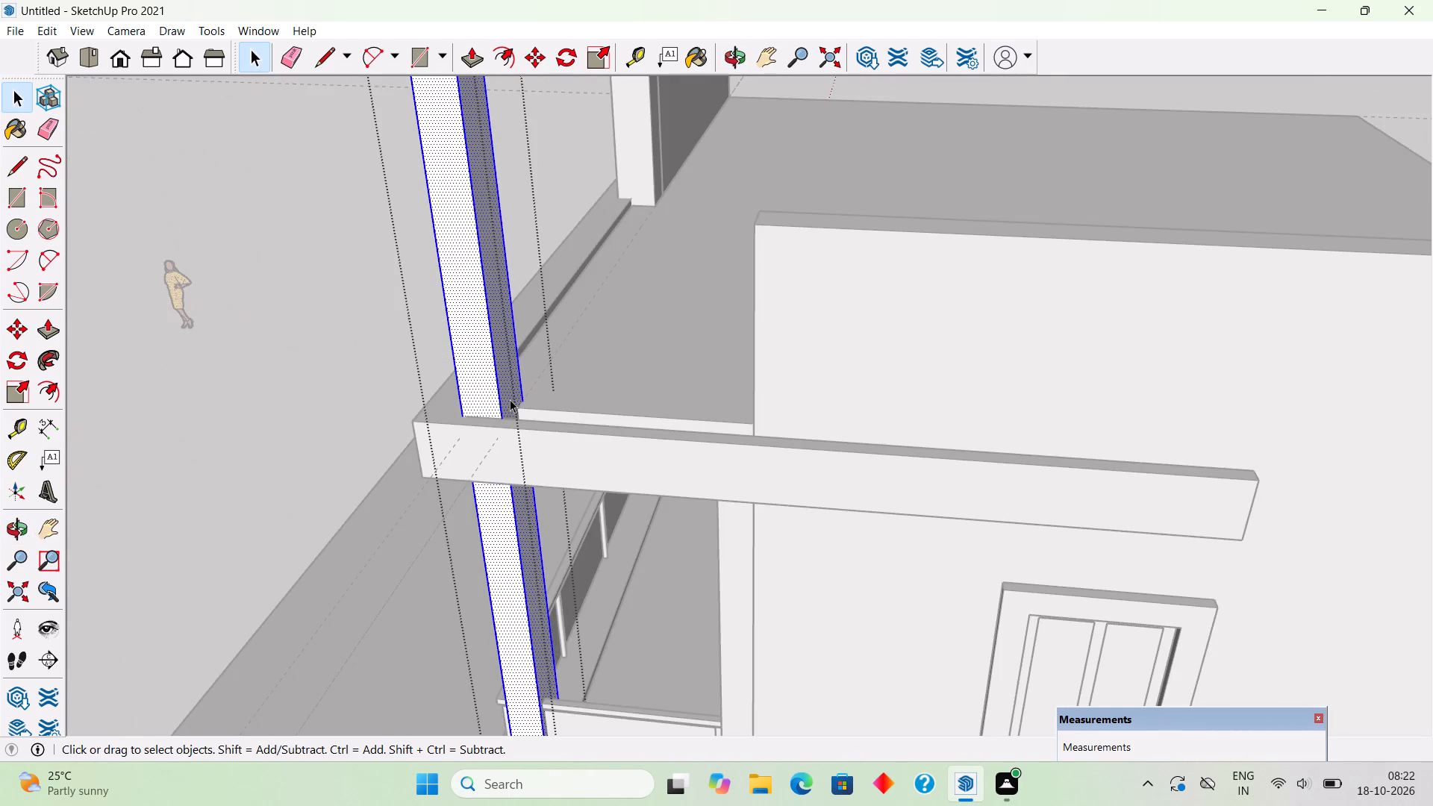
scroll(516, 403, "up", 14)
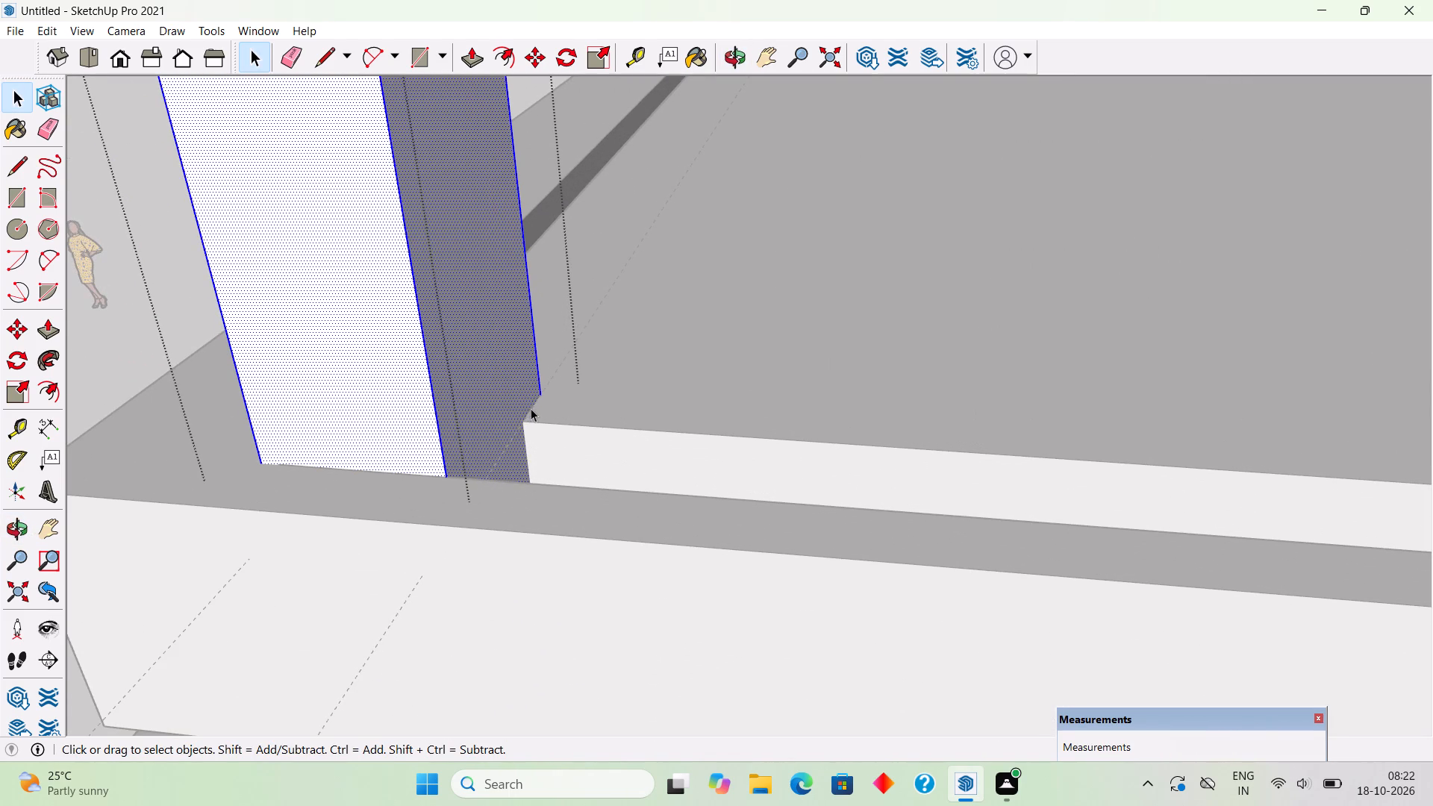
key("l")
left_click(544, 391)
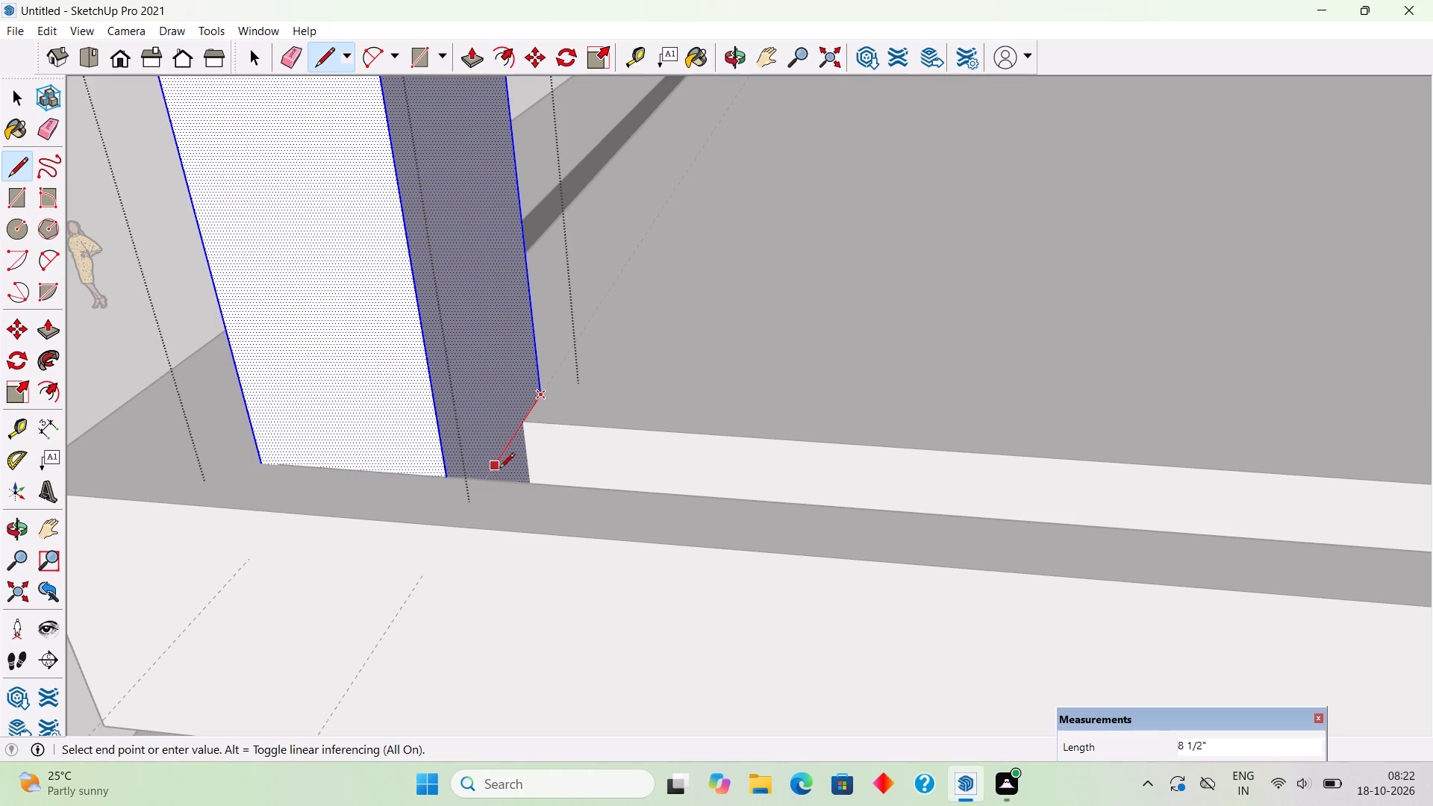
middle_click_drag(487, 473, 175, 524)
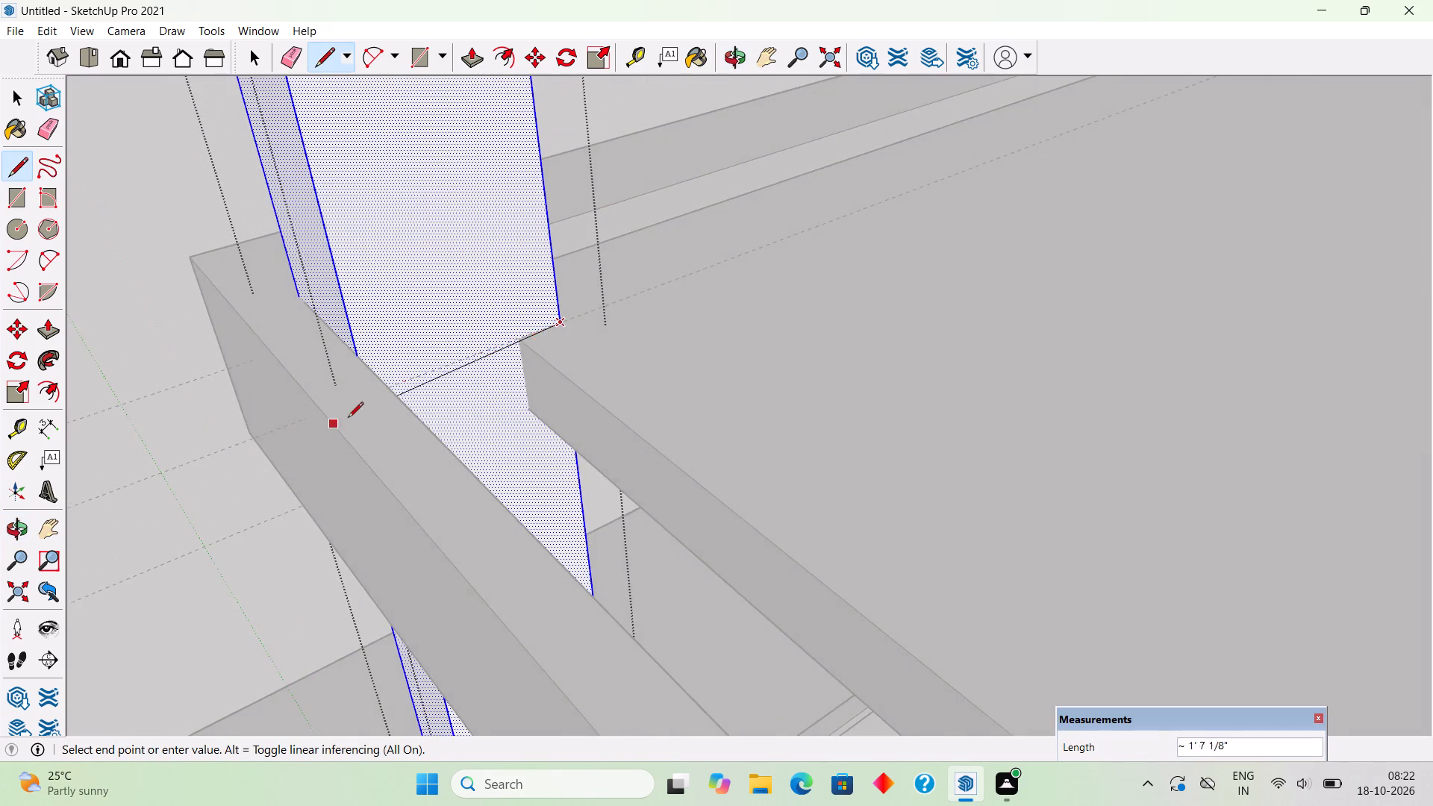
scroll(348, 419, "up", 10)
middle_click_drag(427, 358, 266, 381)
scroll(315, 308, "up", 3)
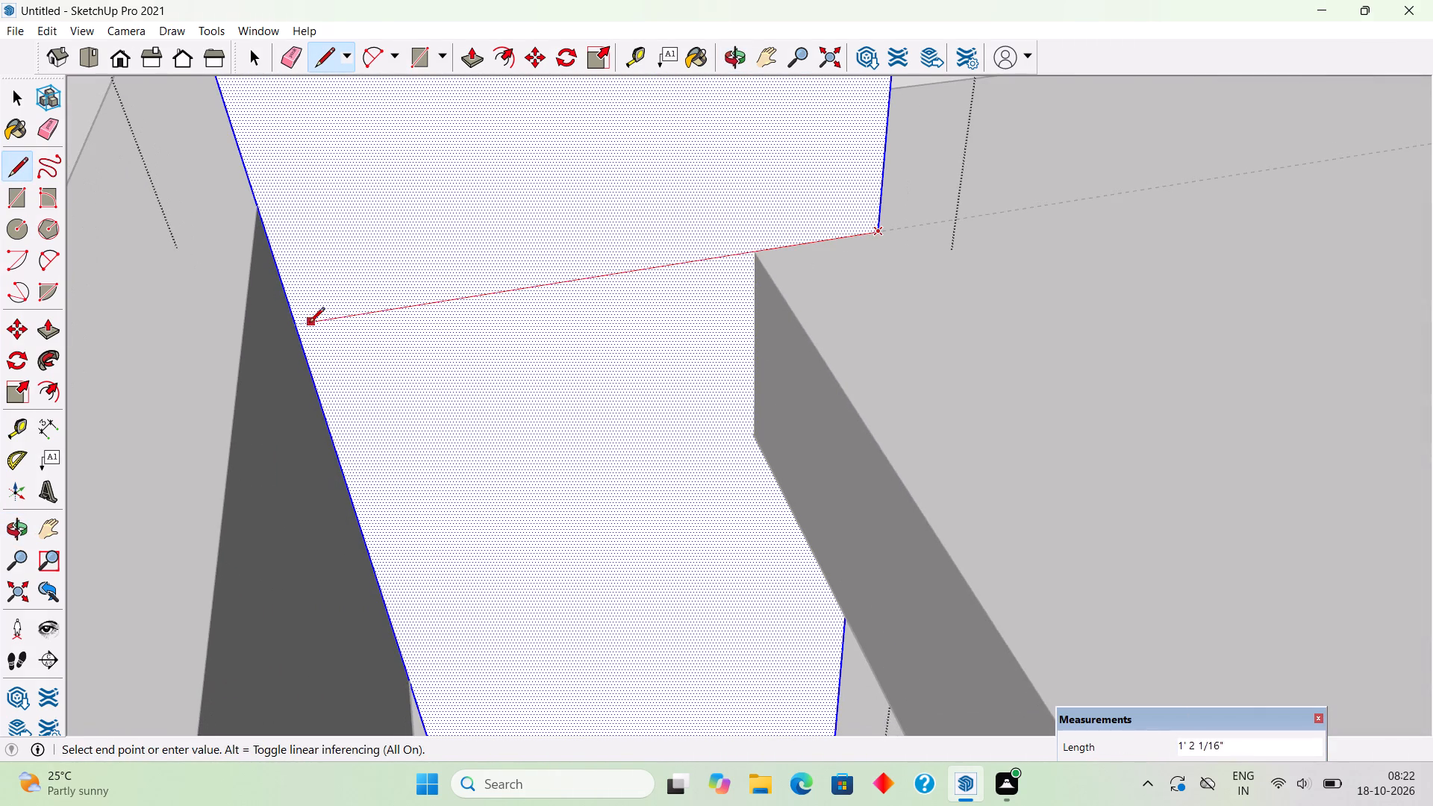
left_click(299, 328)
scroll(299, 328, "down", 4)
scroll(299, 328, "up", 1)
scroll(299, 328, "down", 10)
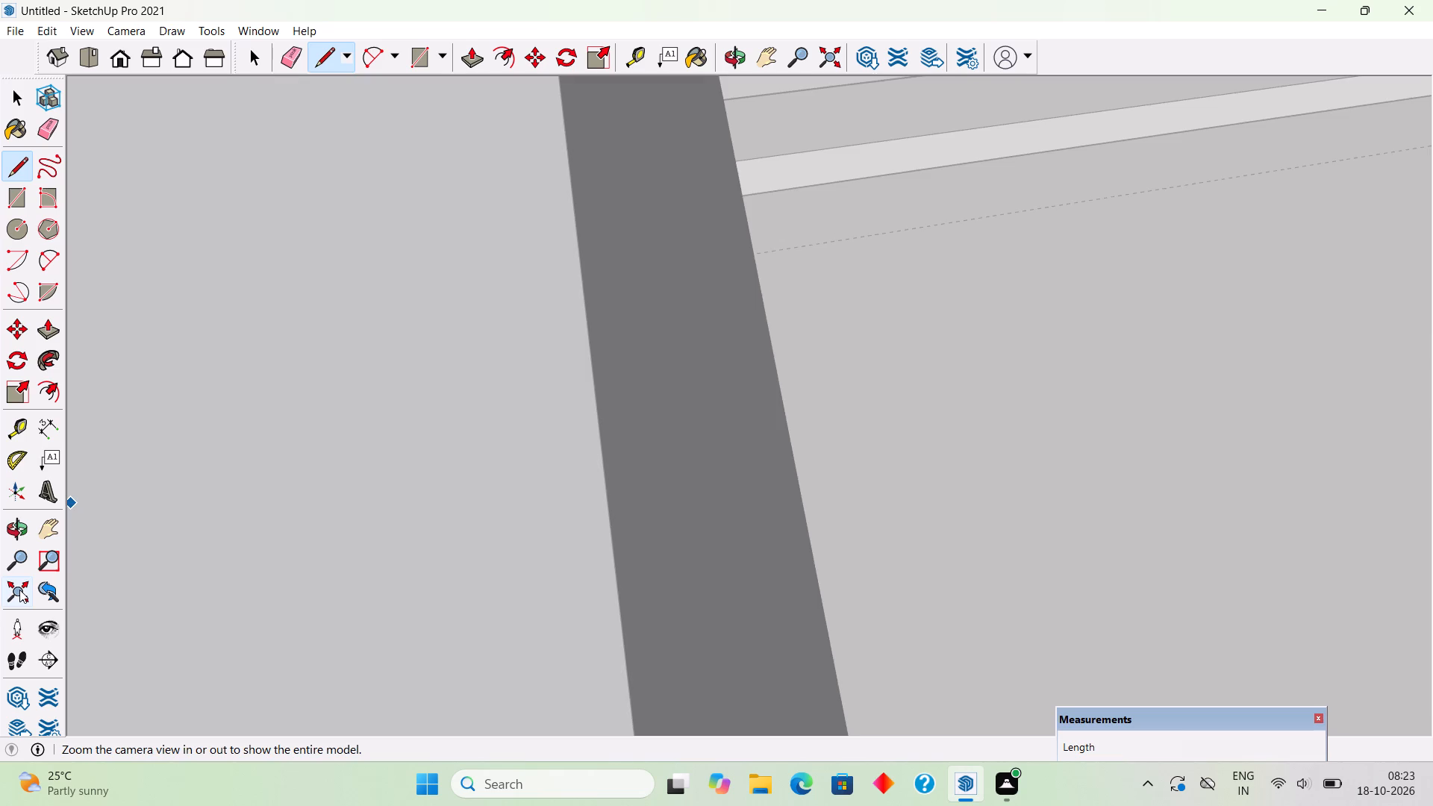
left_click(19, 590)
key("space")
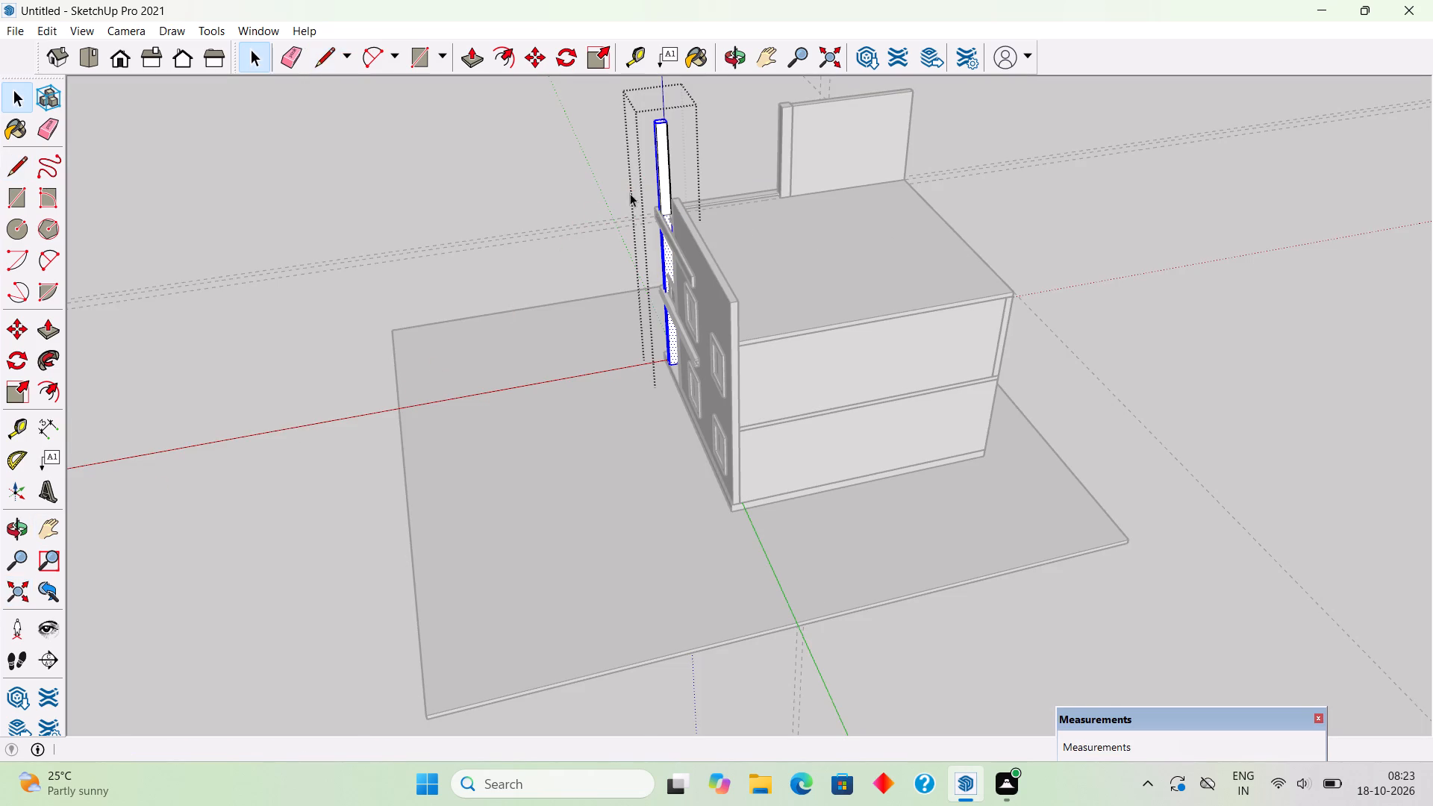
Push/Pull the tall corner column's inner face above the roof frame about 13' 10" along the side wall, then close the group.
scroll(638, 190, "up", 20)
middle_click_drag(772, 312, 843, 336)
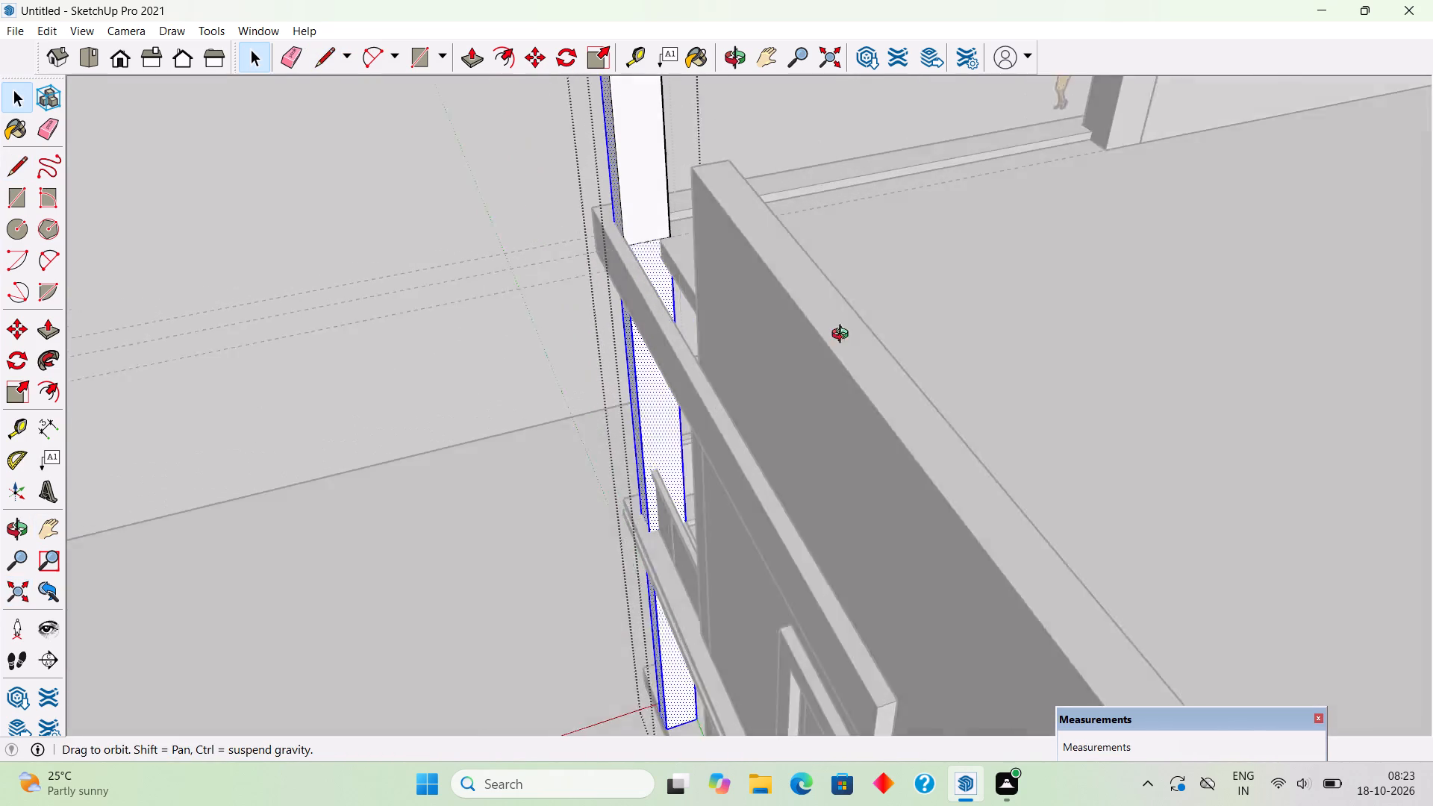
middle_click_drag(843, 336, 1037, 394)
scroll(1017, 397, "down", 4)
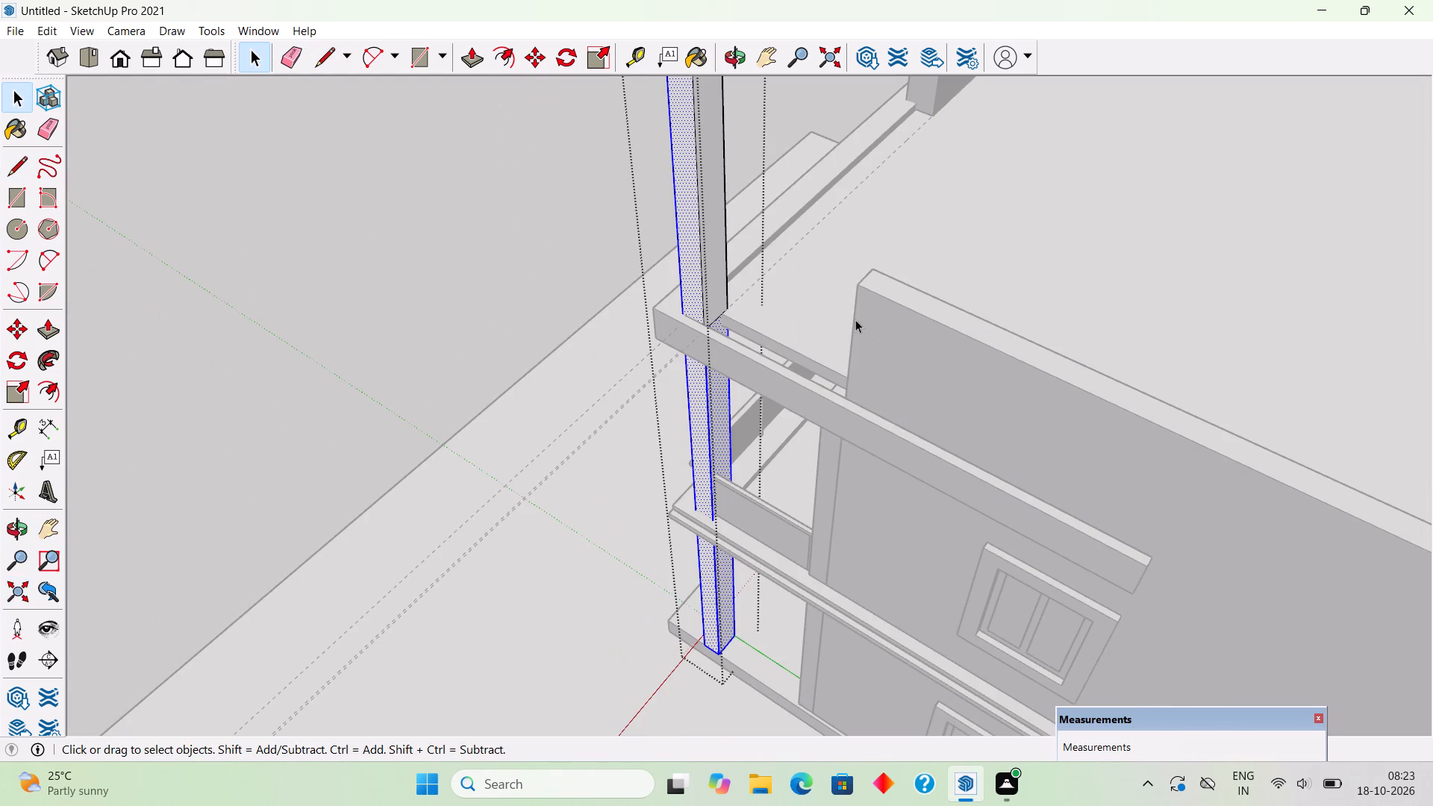
scroll(722, 268, "up", 1)
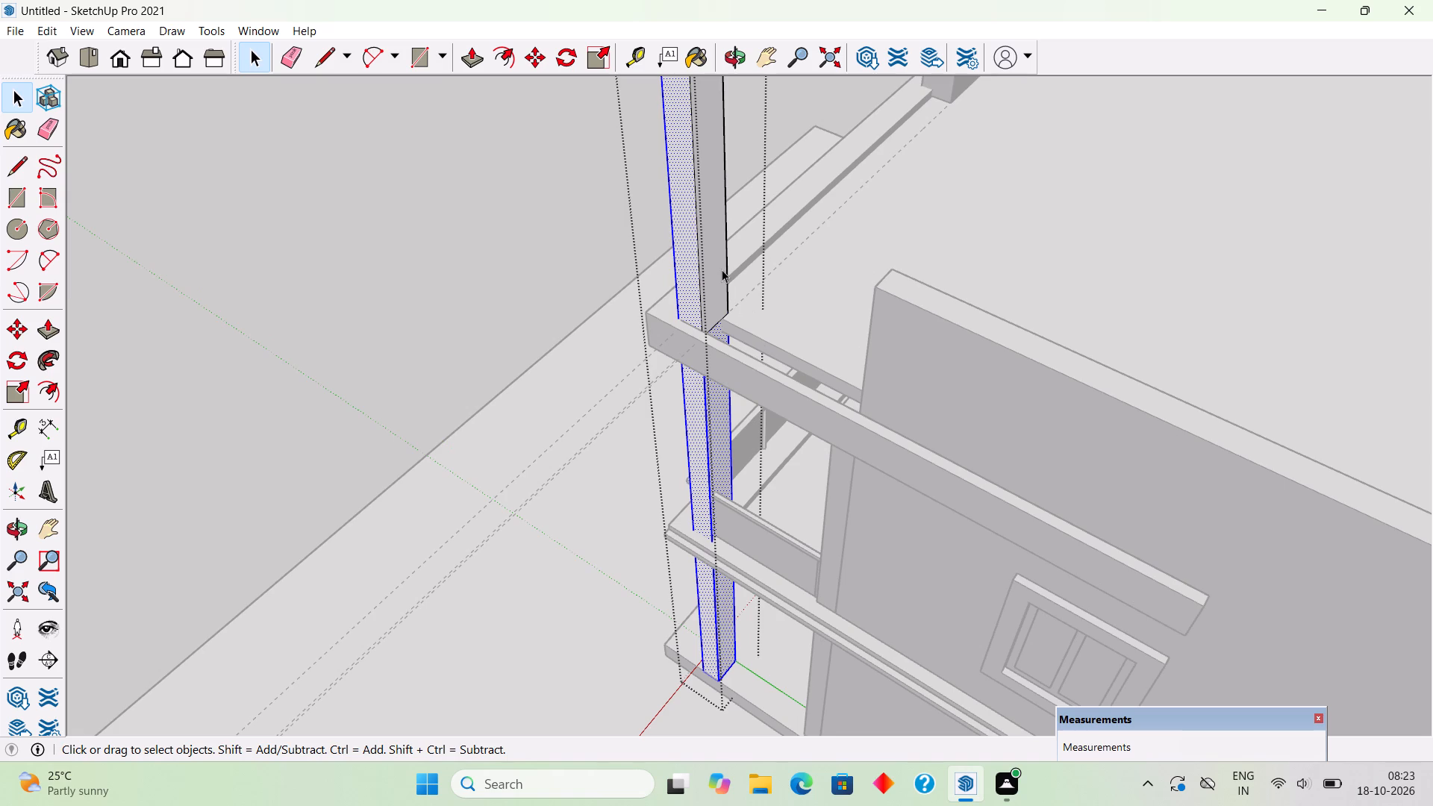
left_click(722, 269)
key("p")
left_click(722, 269)
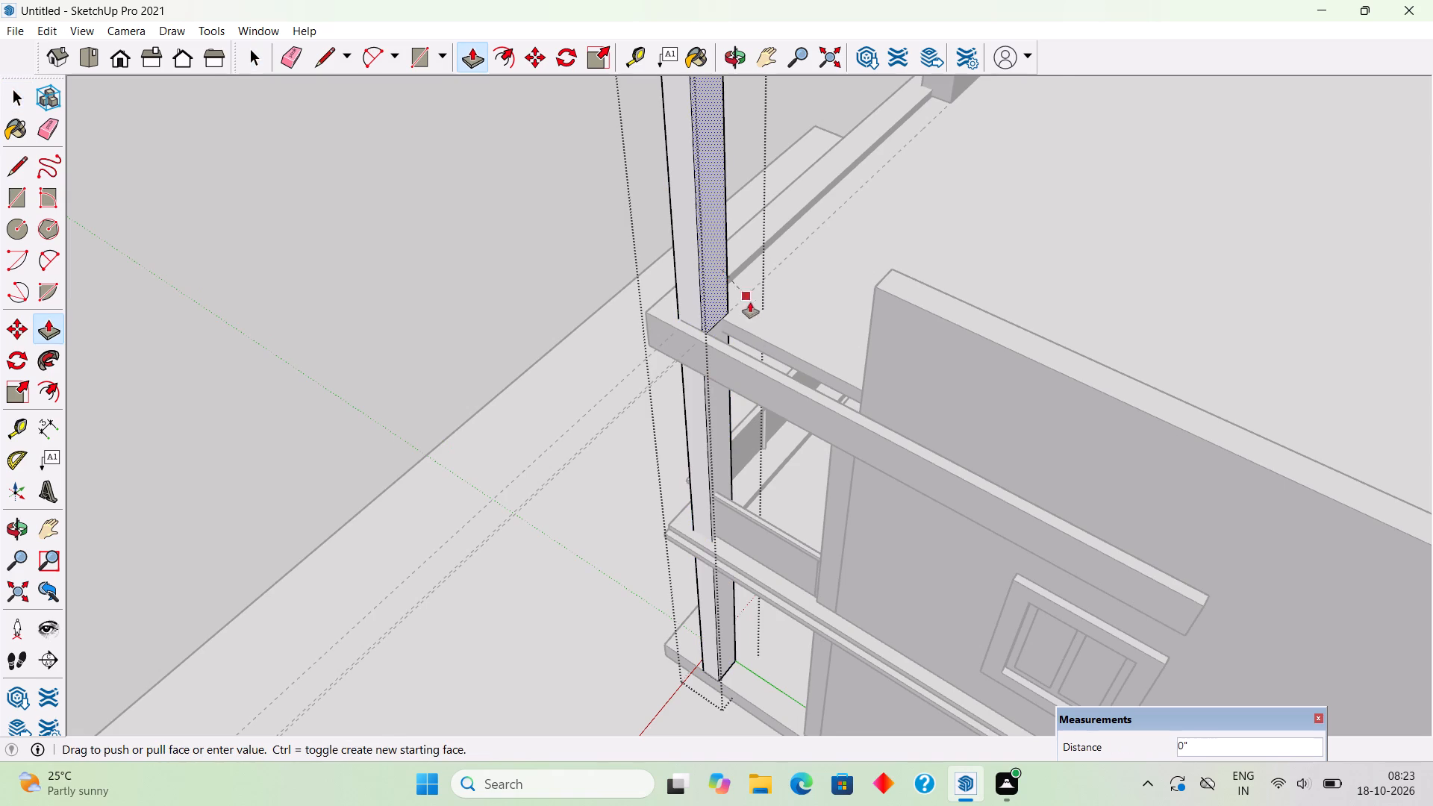
middle_click_drag(1100, 652, 1118, 577)
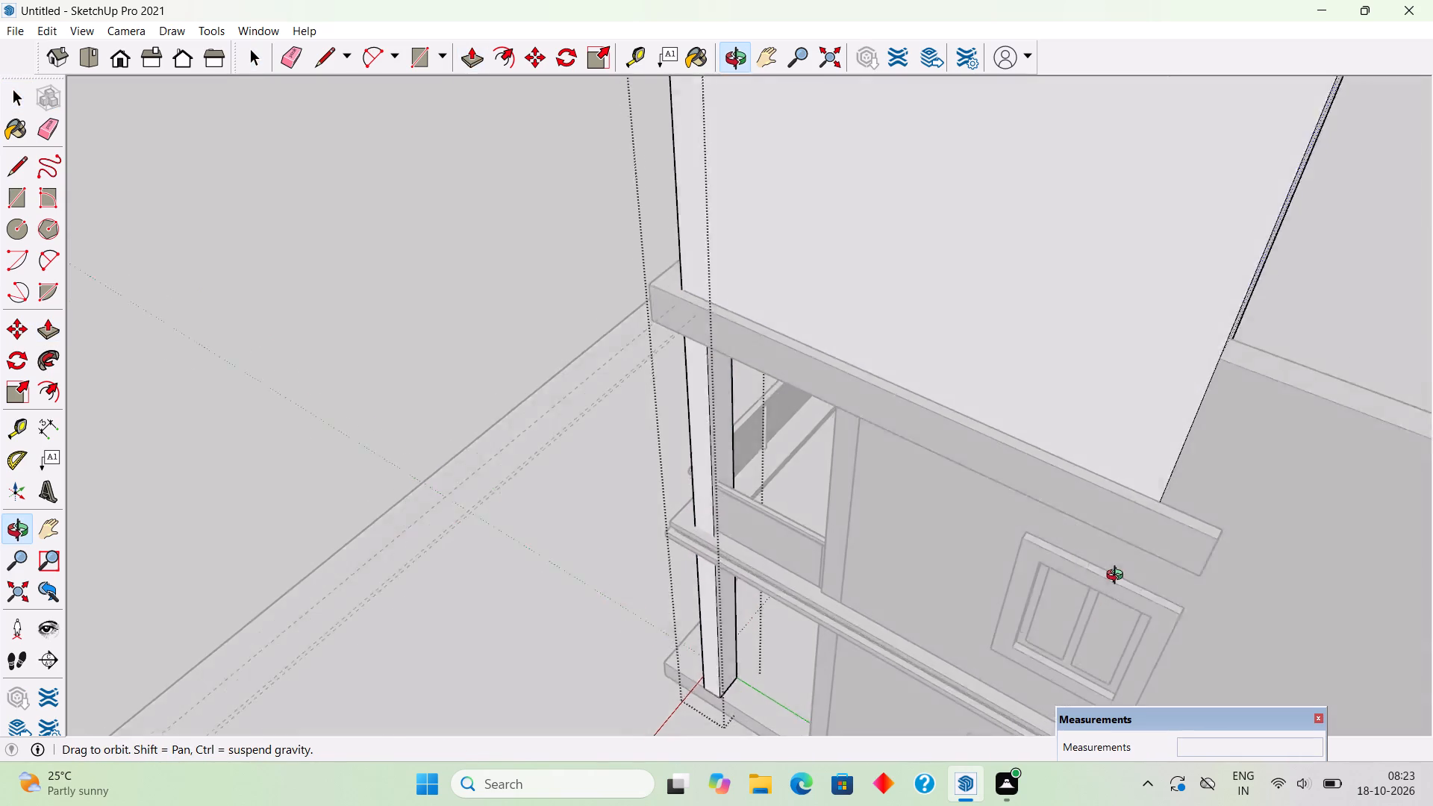
middle_click_drag(1118, 577, 1164, 423)
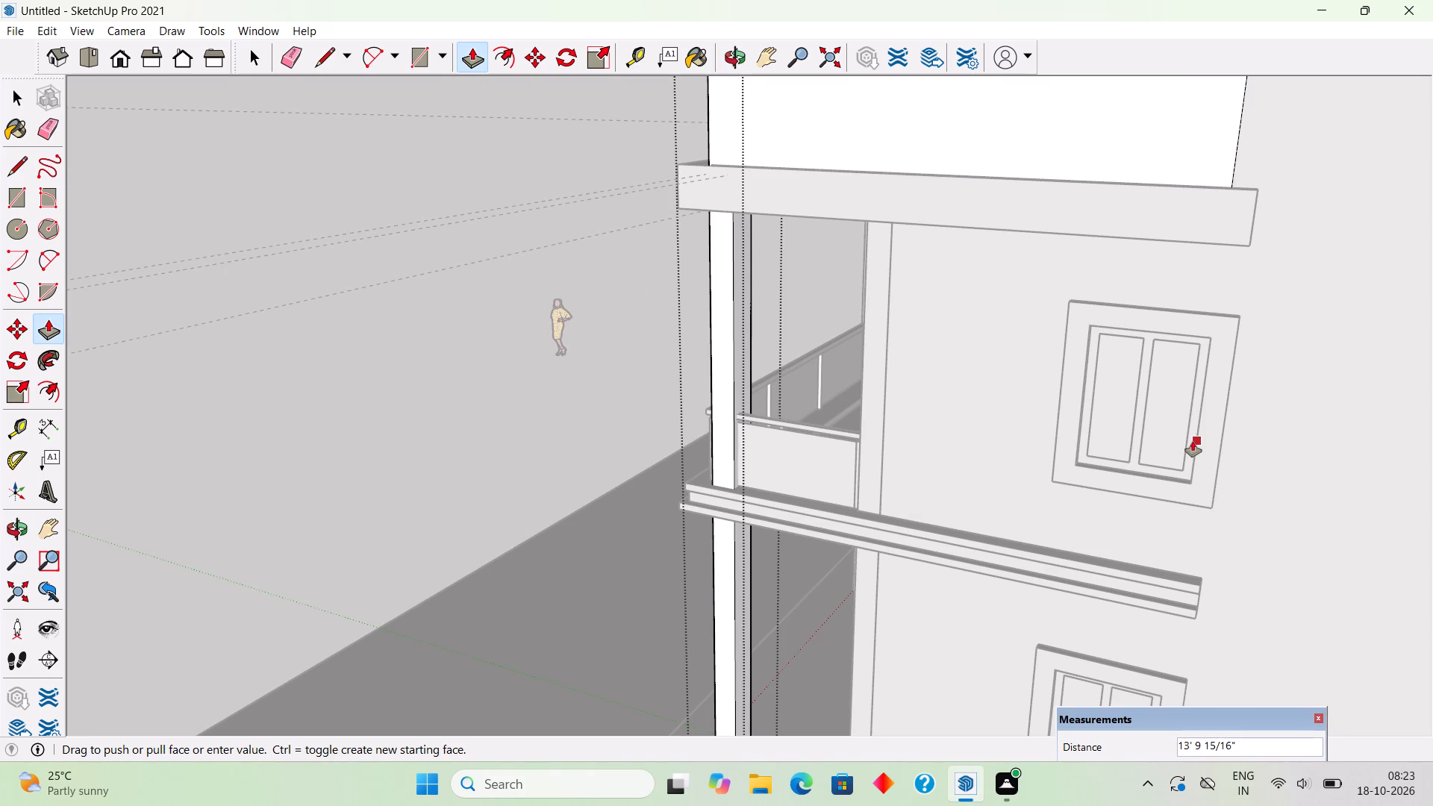
left_click(1194, 452)
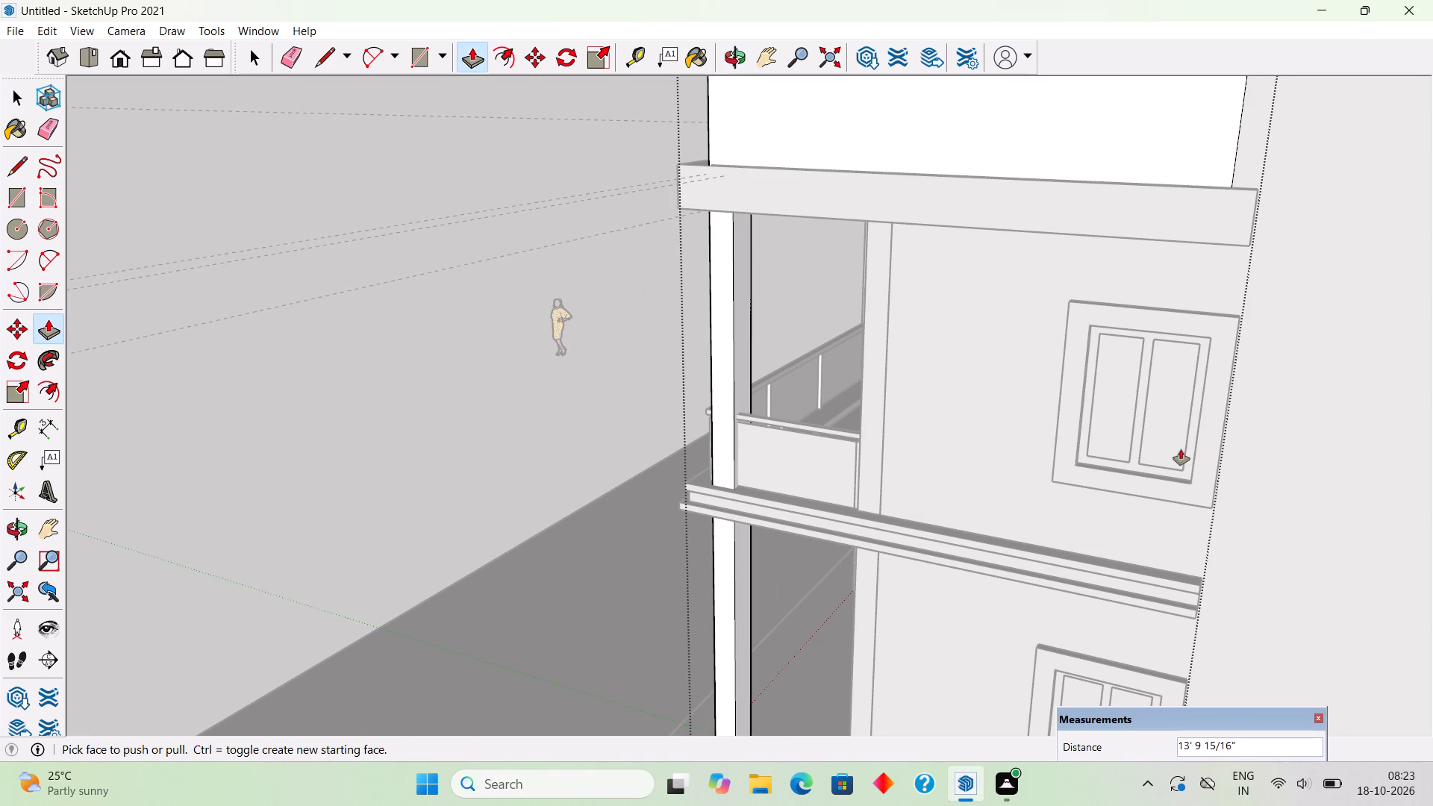
key("space")
left_click(627, 302)
Examine the upper wall extended from the corner column against the frame beam, side wall and front elevation.
scroll(601, 292, "down", 4)
middle_click_drag(606, 357, 859, 682)
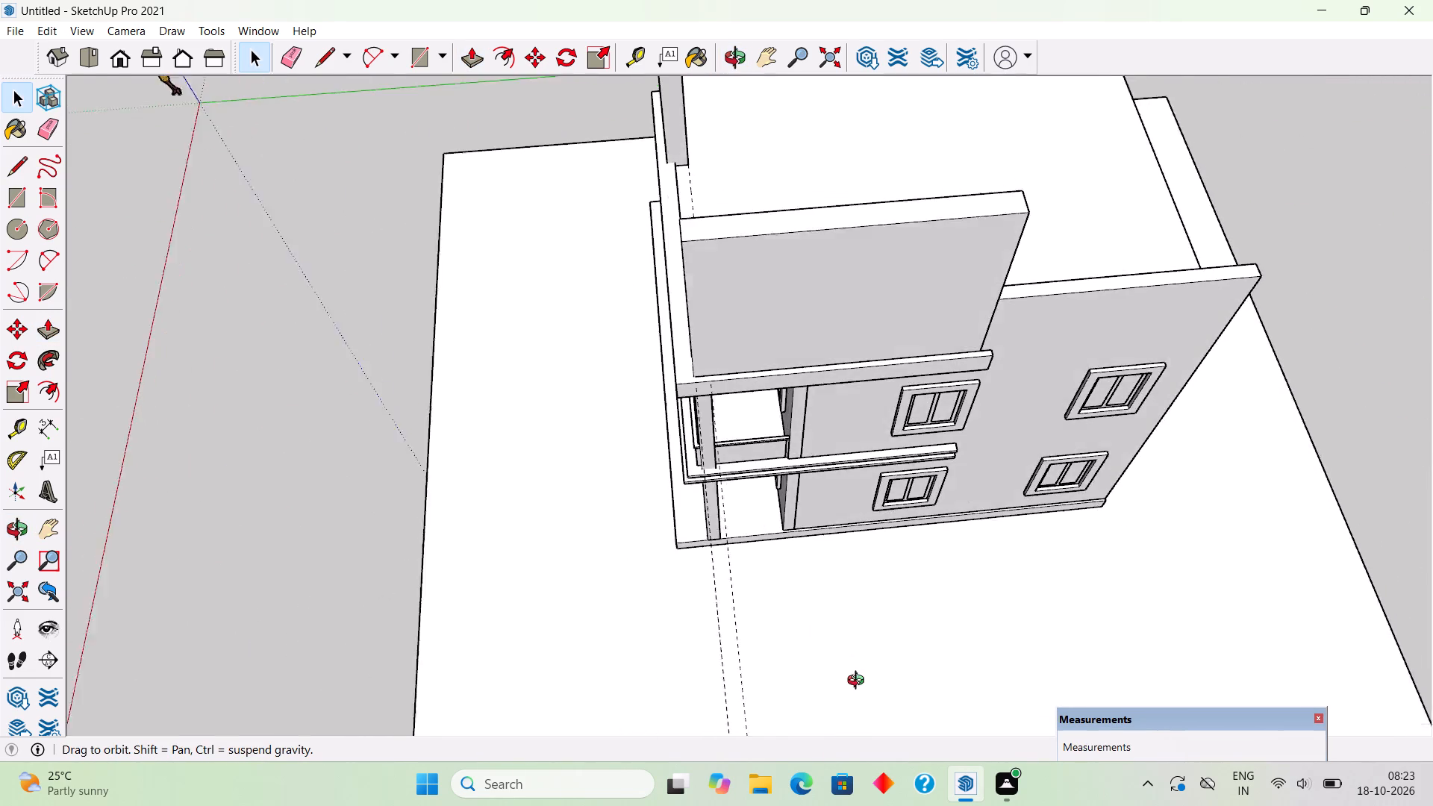
middle_click_drag(859, 682, 874, 681)
scroll(810, 340, "up", 14)
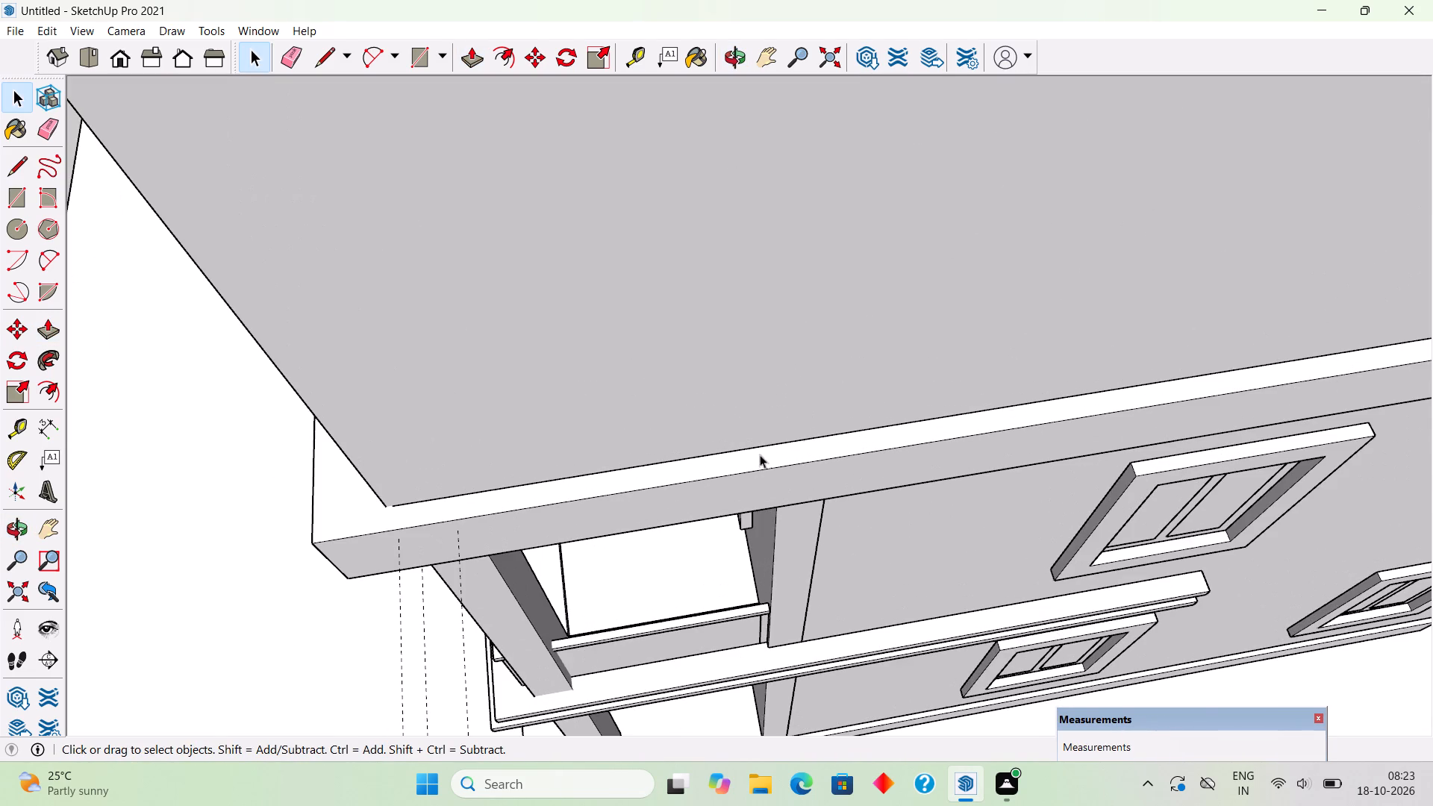
middle_click_drag(681, 463, 633, 232)
scroll(633, 228, "down", 8)
middle_click_drag(708, 321, 1219, 427)
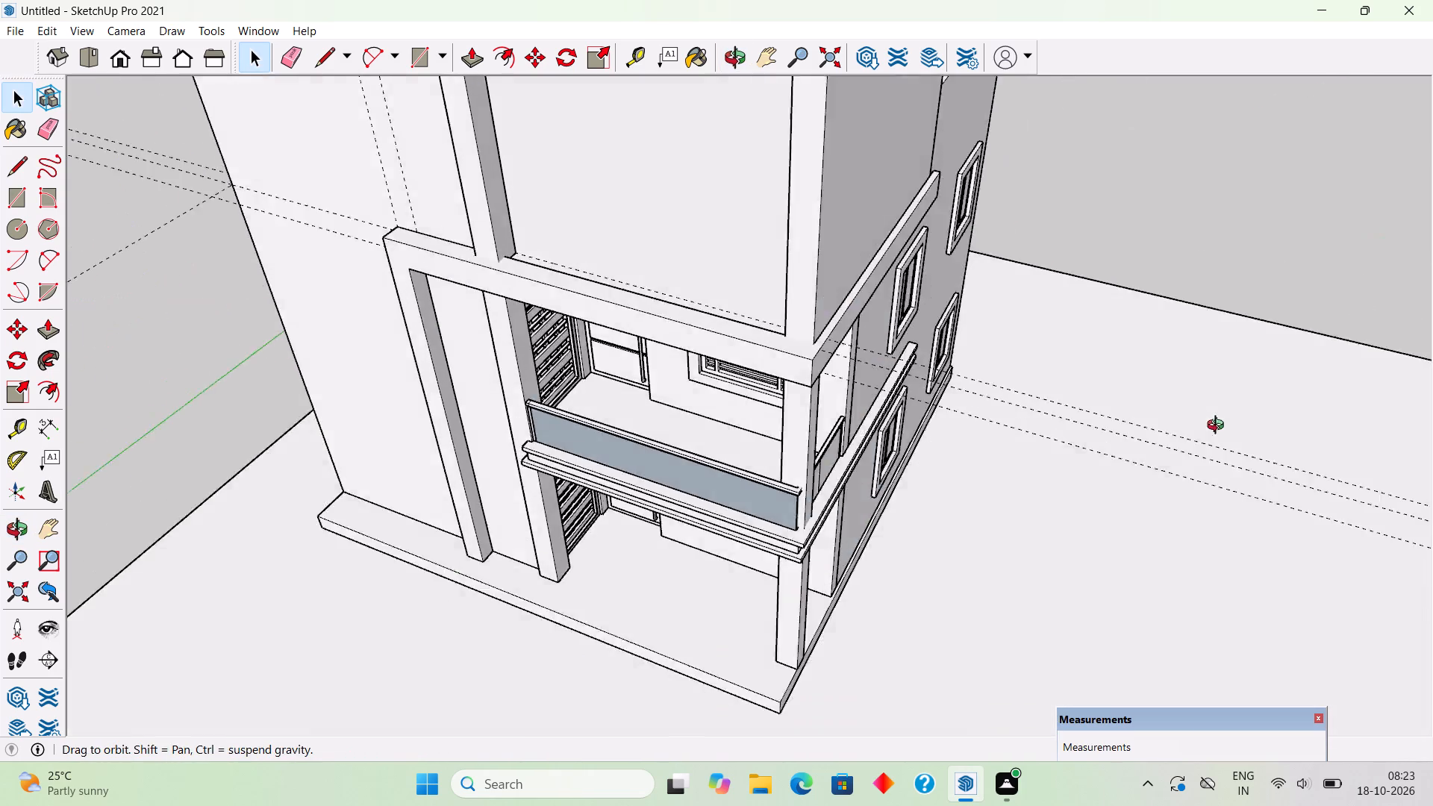
middle_click_drag(1219, 427, 1231, 431)
middle_click_drag(745, 249, 313, 0)
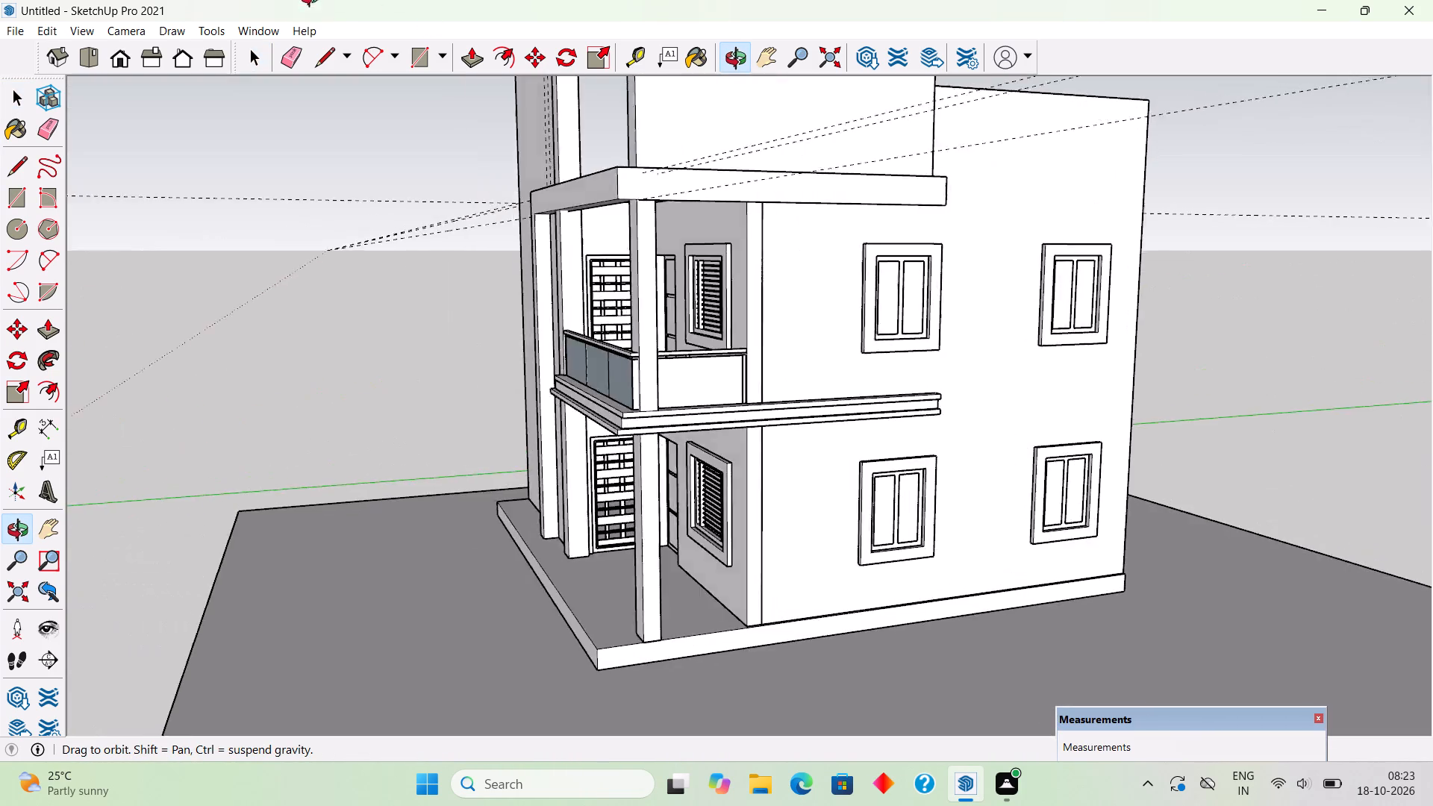
middle_click_drag(313, 0, 537, 0)
middle_click_drag(585, 414, 905, 234)
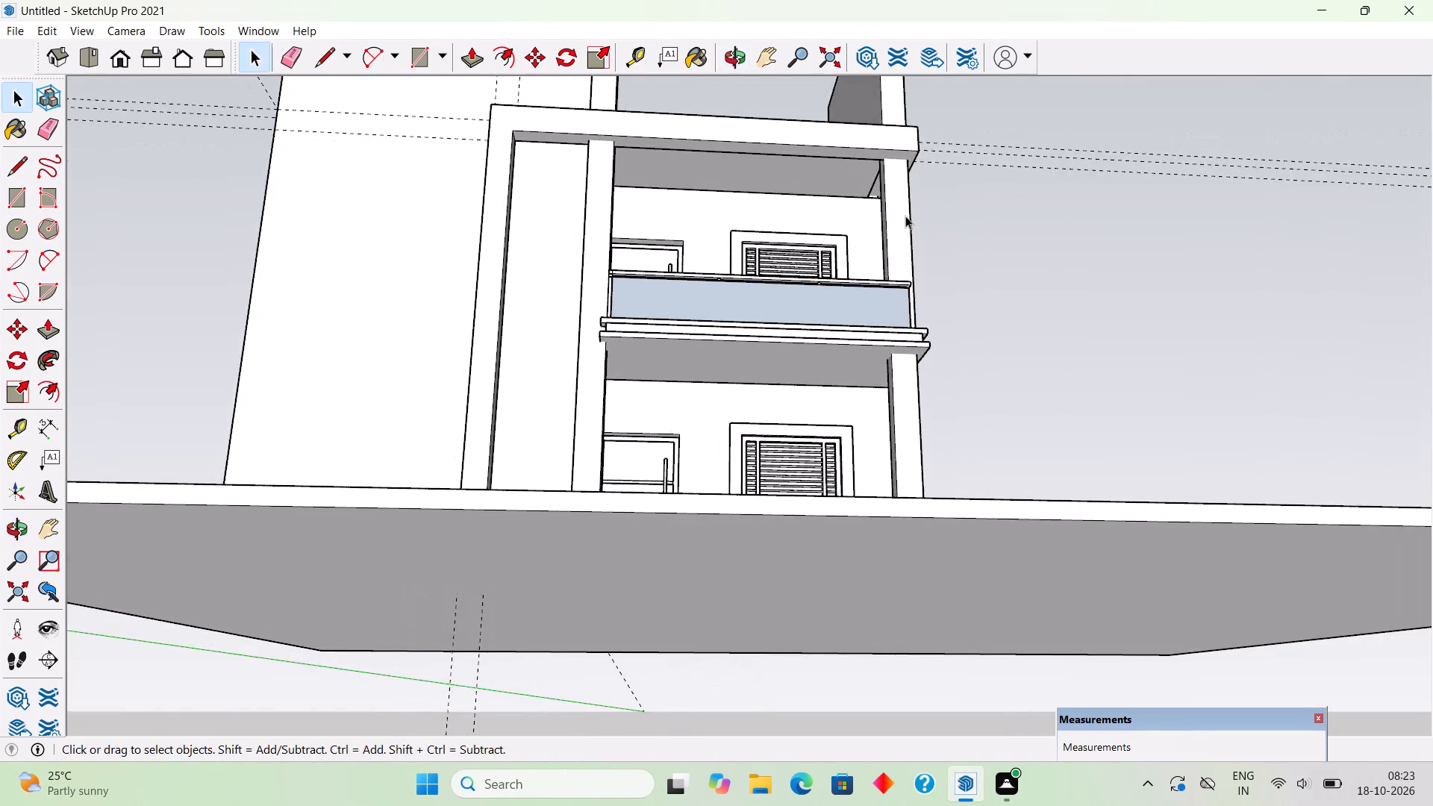
Inside the roof slab's group, draw a line closing its side edge face and pull that face out towards the side frame beam.
scroll(904, 214, "up", 13)
scroll(846, 179, "up", 1)
middle_click_drag(808, 179, 647, 140)
scroll(647, 140, "up", 1)
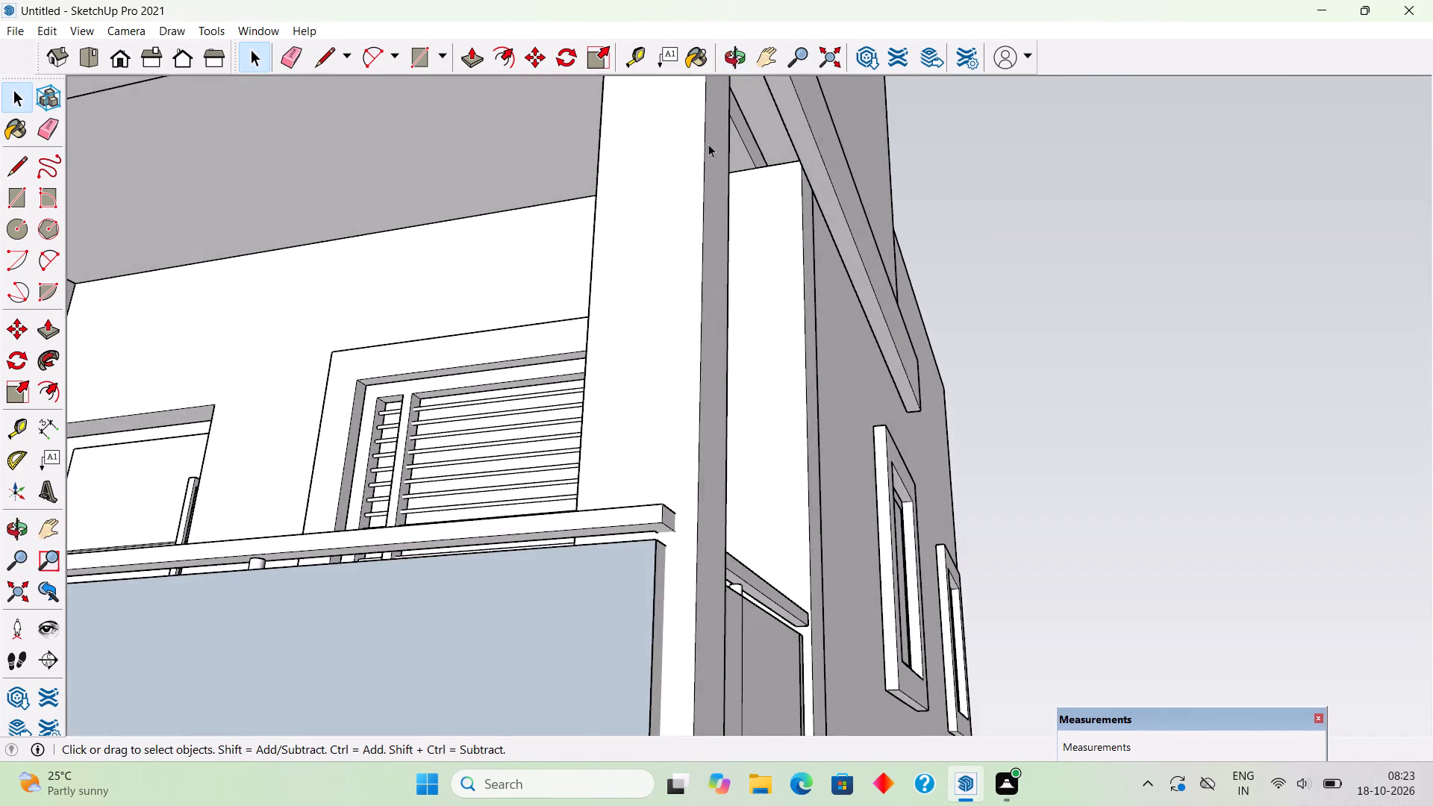
scroll(739, 143, "up", 5)
middle_click_drag(760, 133, 764, 250)
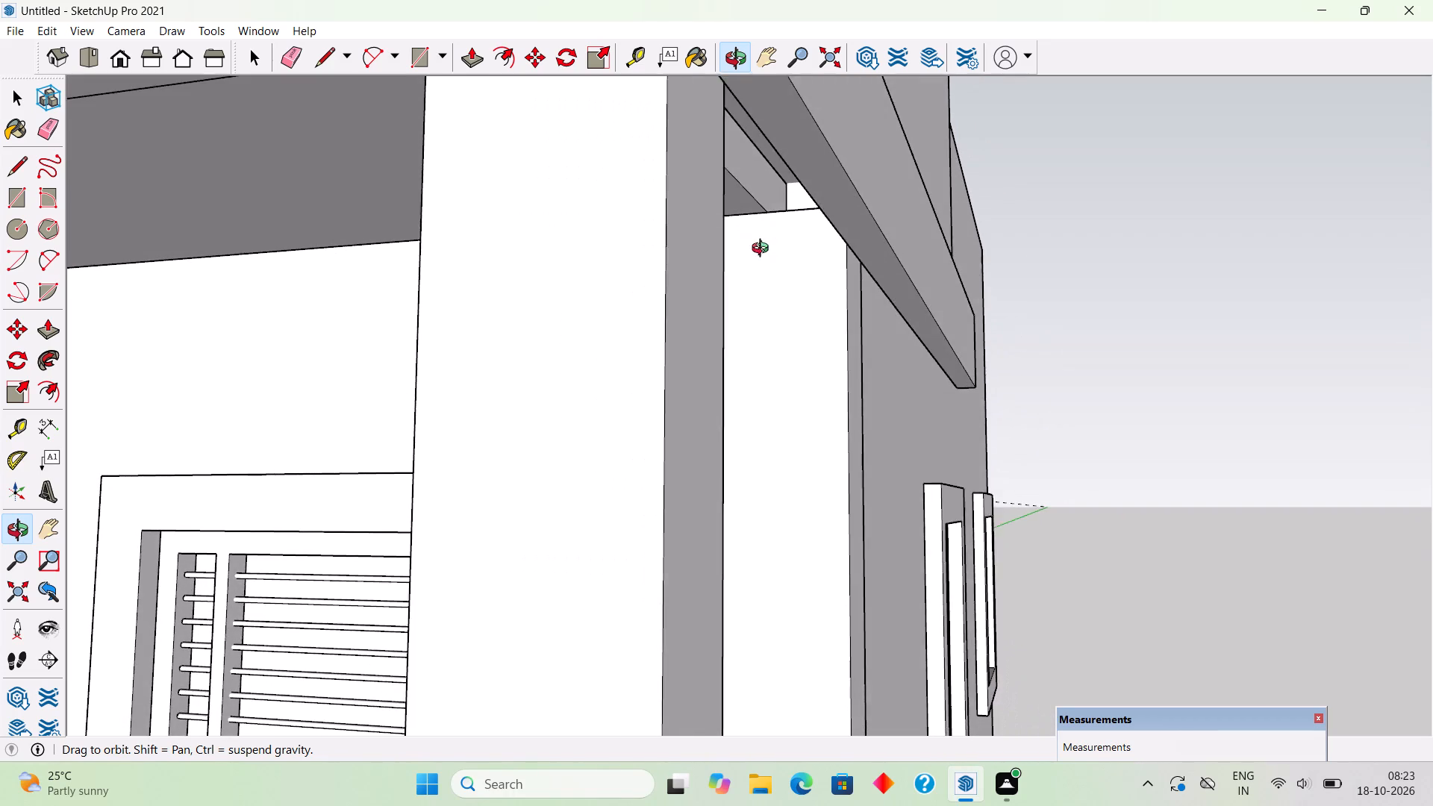
middle_click_drag(764, 250, 773, 239)
triple_click(769, 175)
scroll(774, 173, "up", 2)
middle_click_drag(778, 174, 783, 192)
scroll(788, 202, "up", 9)
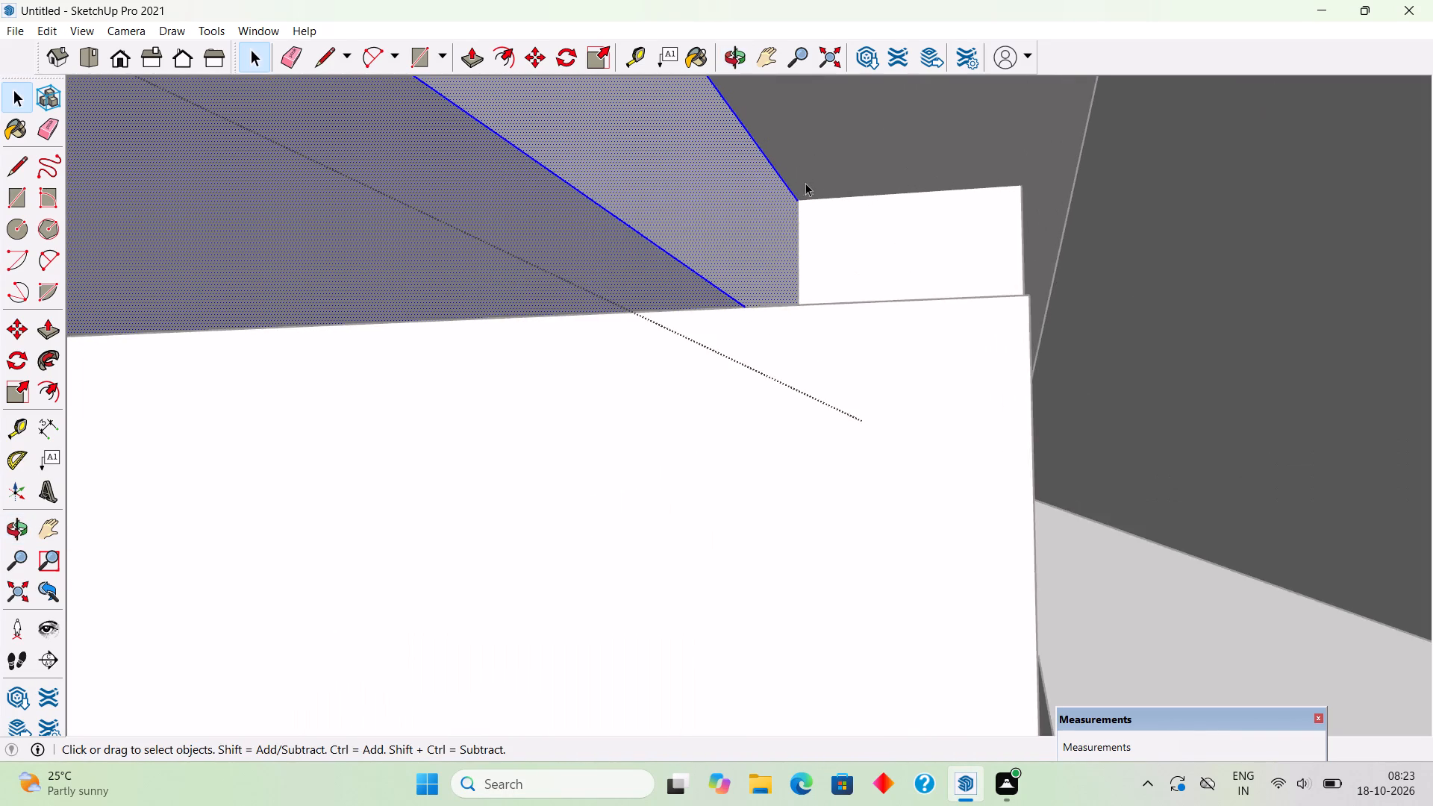
middle_click_drag(804, 190, 795, 281)
key("l")
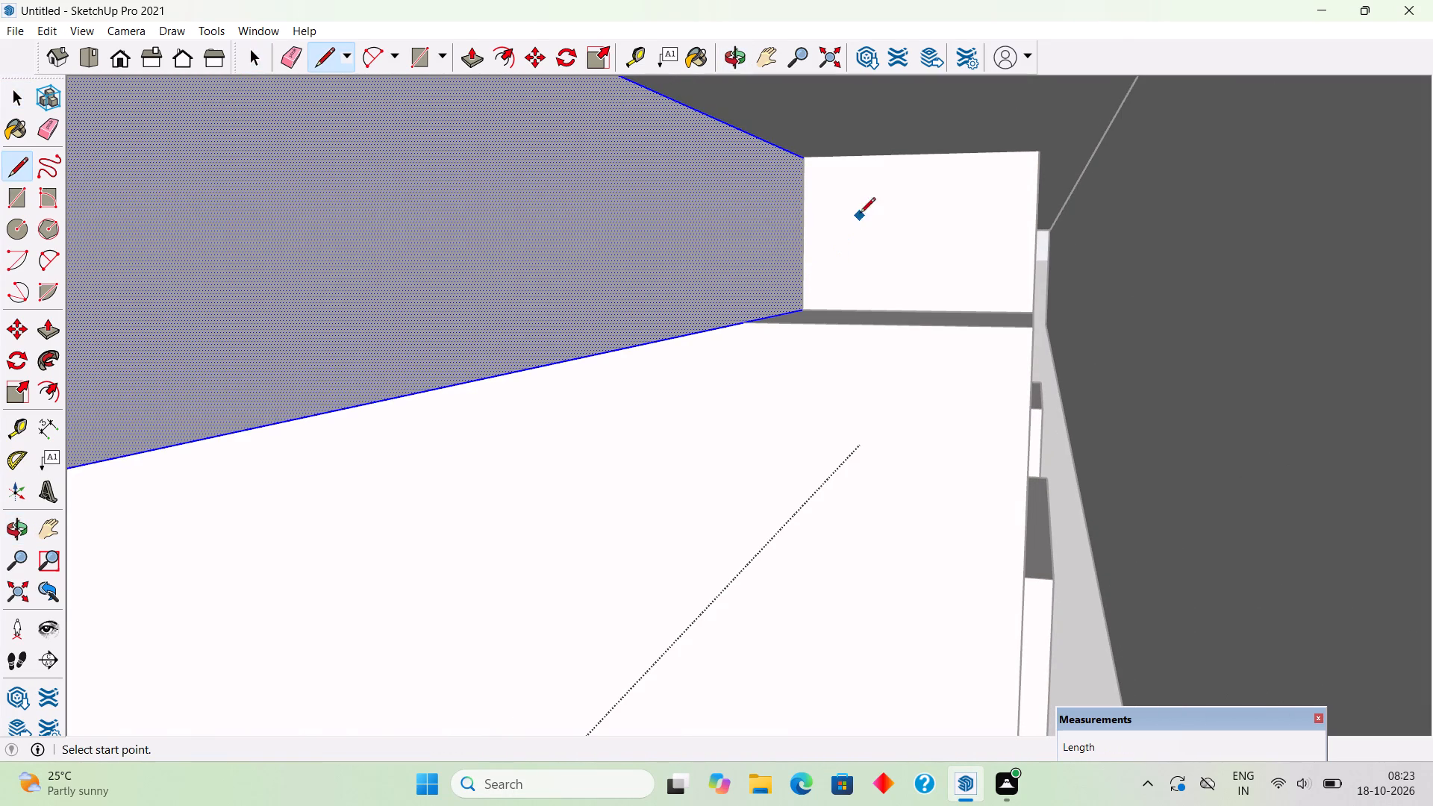
left_click(807, 157)
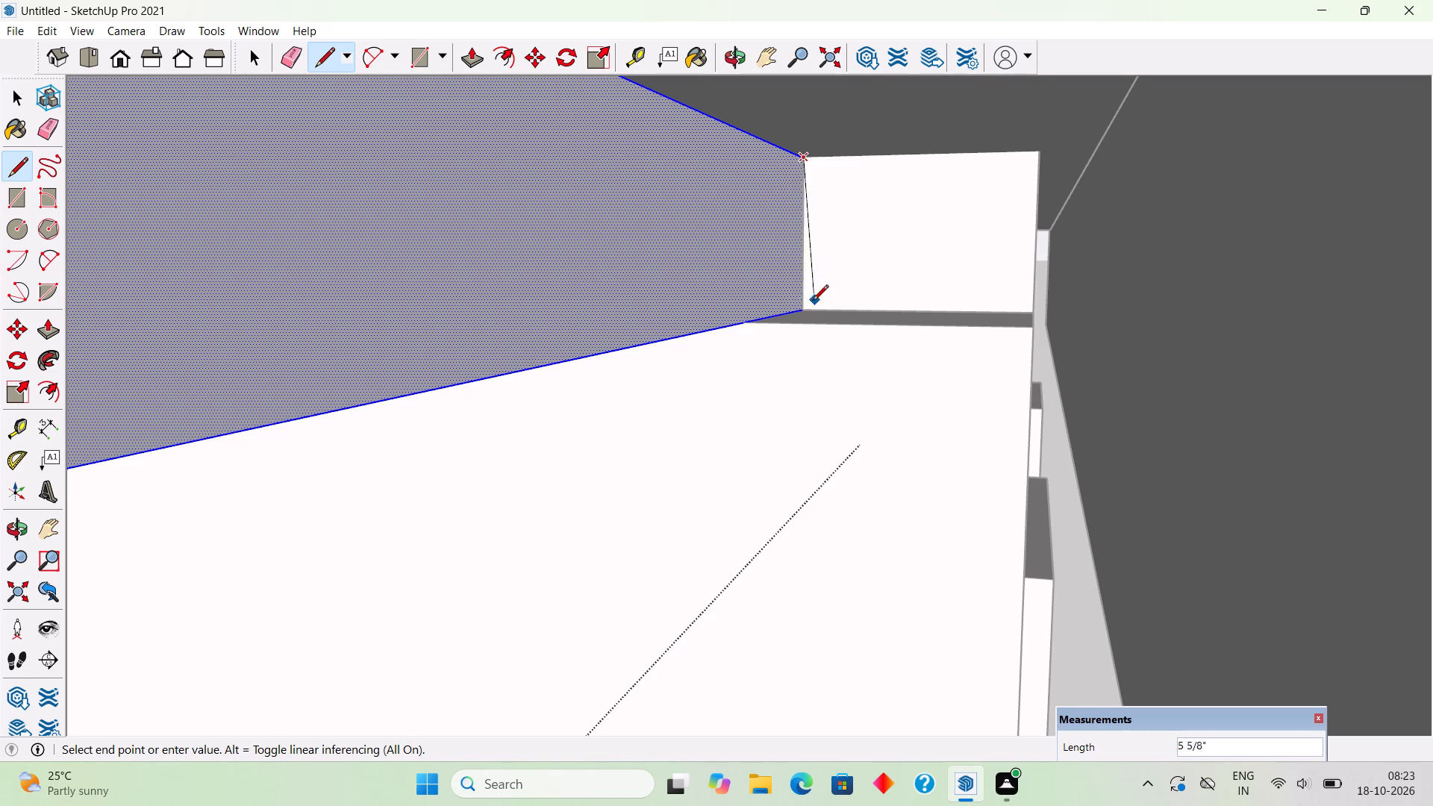
left_click(805, 308)
key("p")
left_click(738, 282)
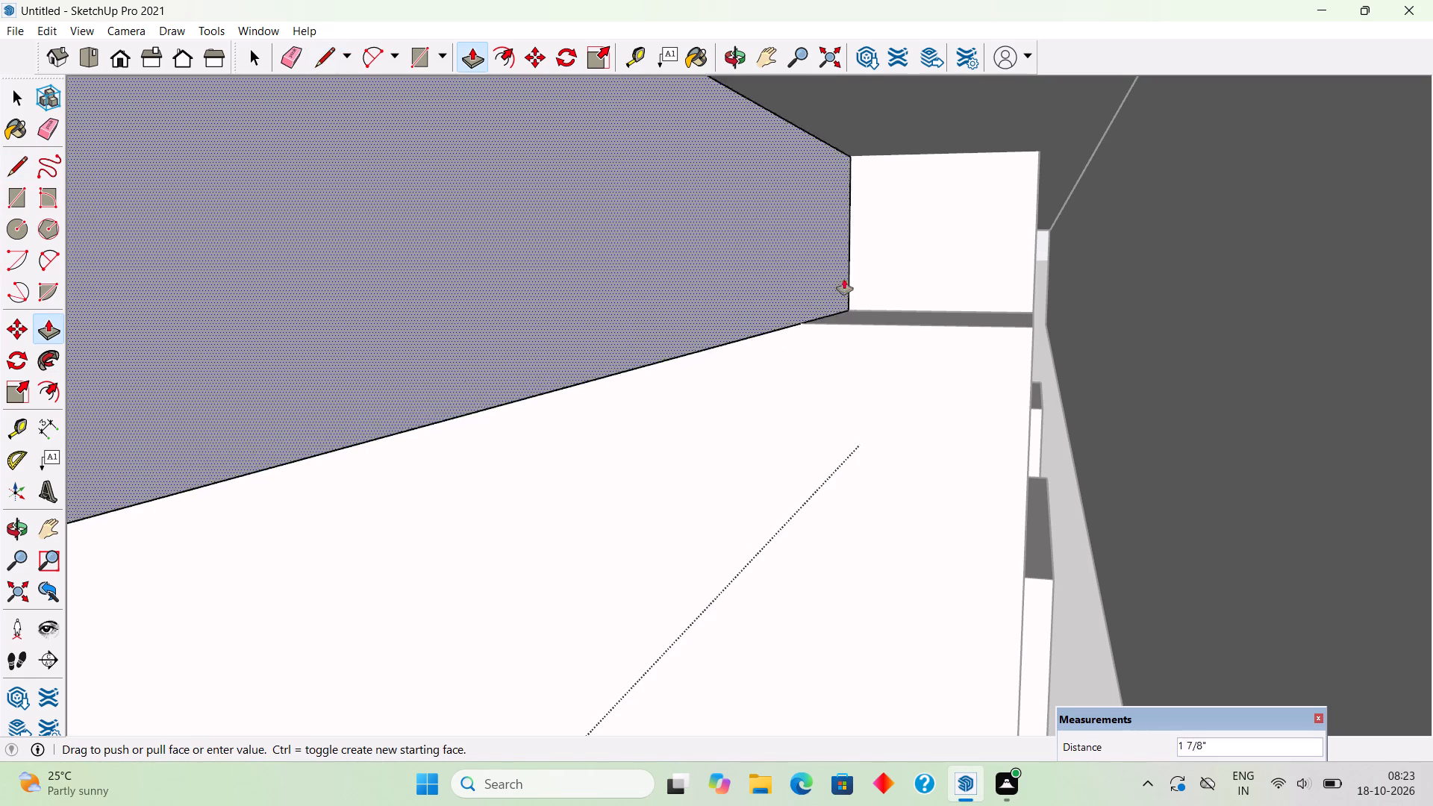
left_click(1120, 312)
key("space")
scroll(1097, 314, "down", 5)
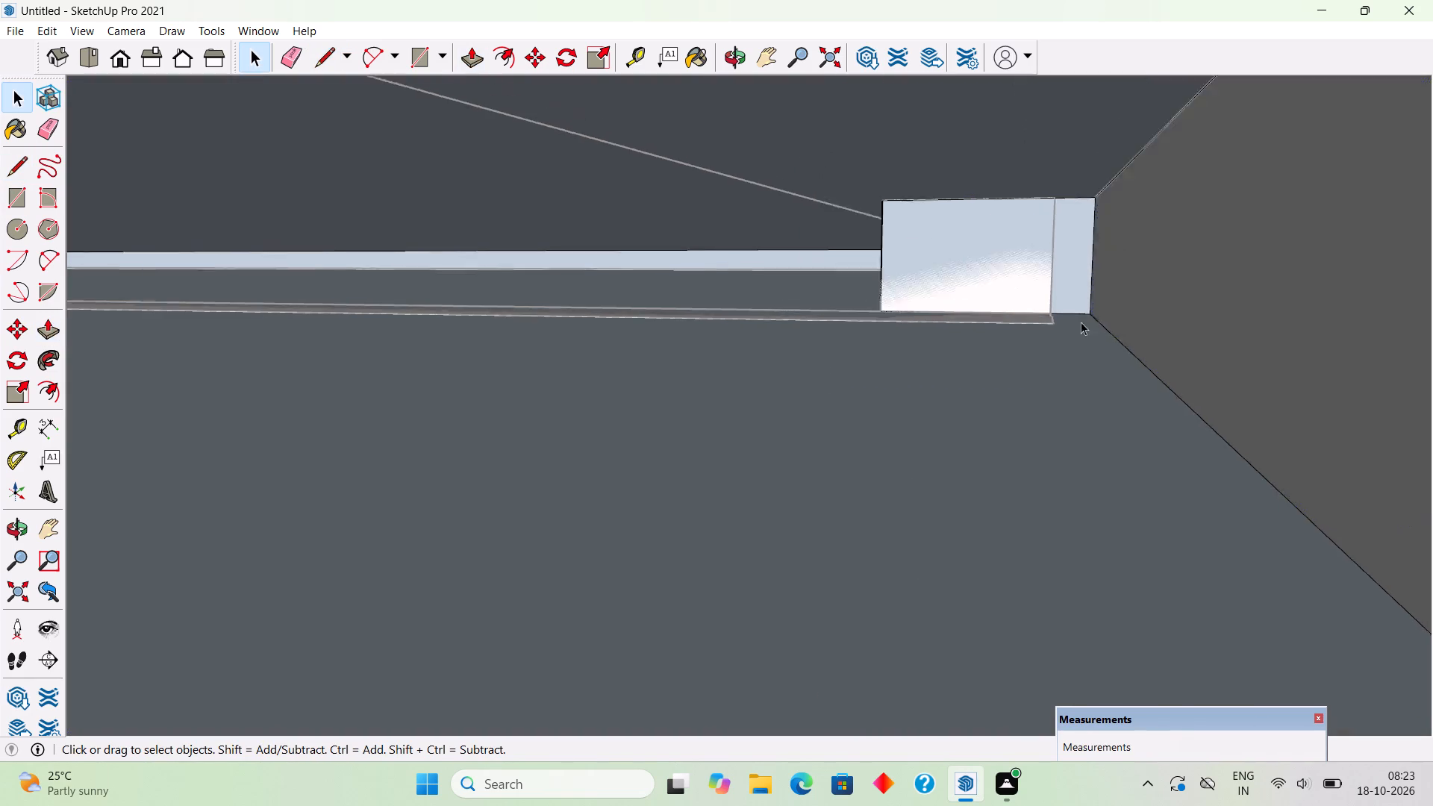
left_click(19, 579)
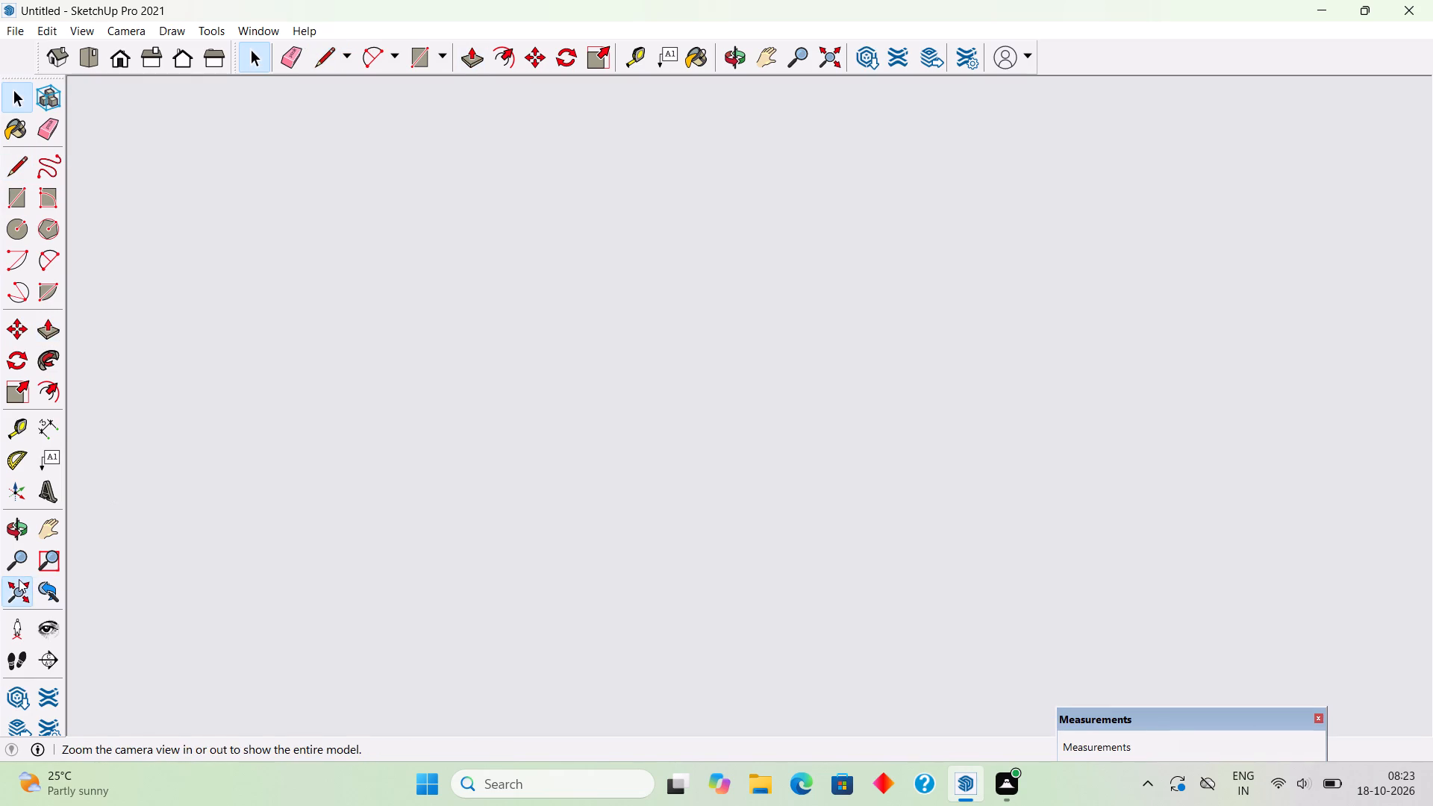
left_click(338, 234)
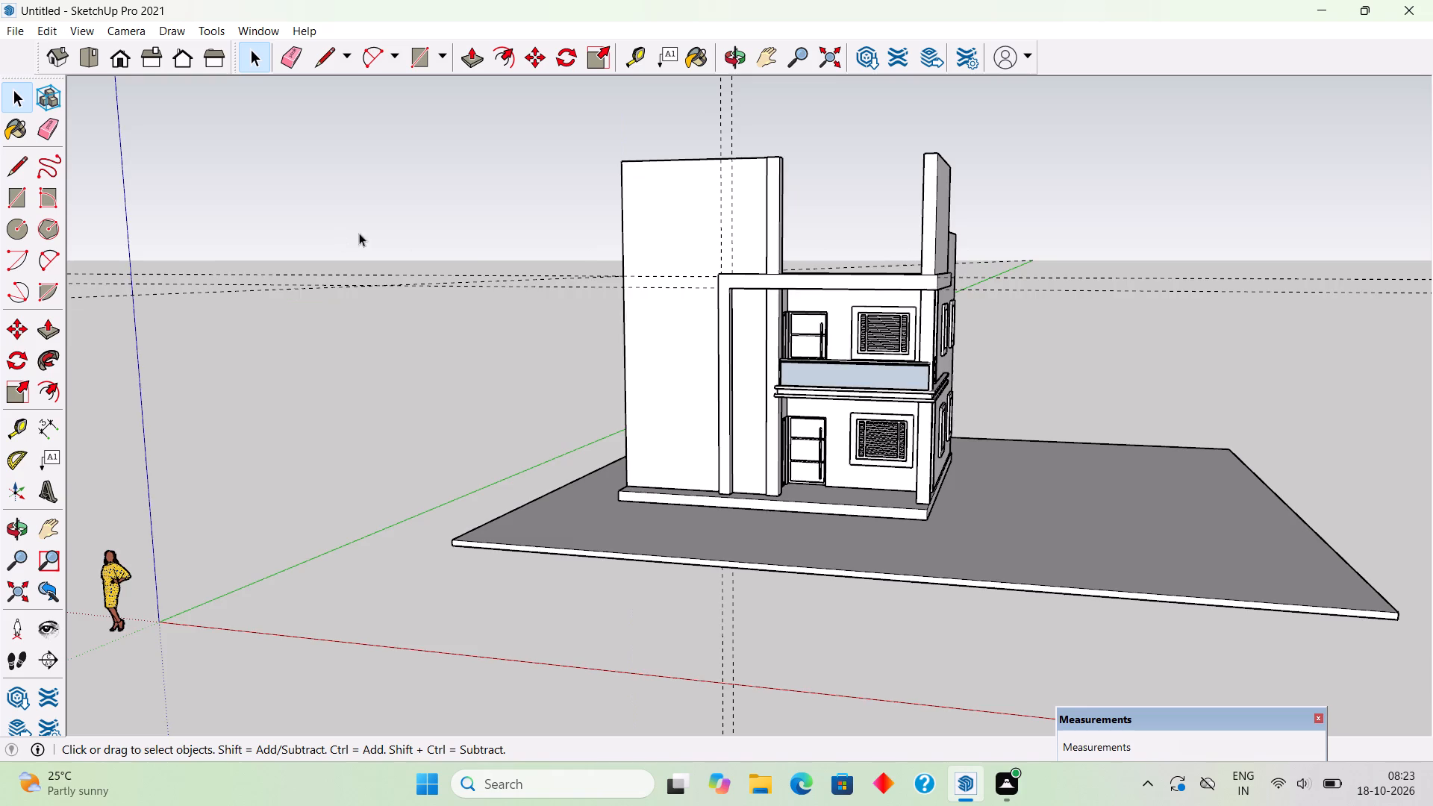
Examine the balcony roof, frame beam and new upper wall around the front corner from below and from the side.
scroll(756, 356, "down", 1)
middle_click_drag(802, 344, 578, 190)
scroll(774, 259, "up", 5)
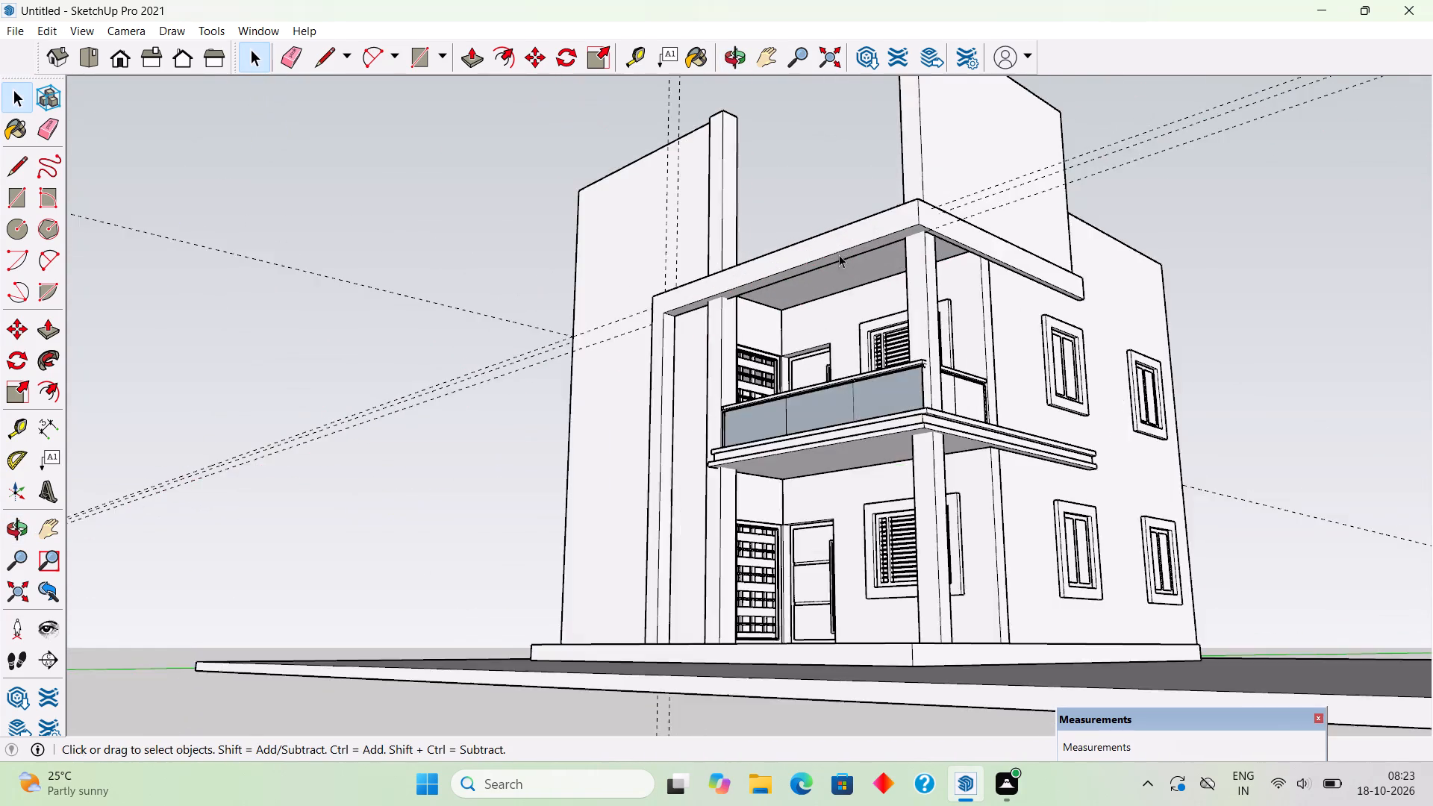
scroll(839, 254, "up", 7)
middle_click_drag(955, 319, 987, 318)
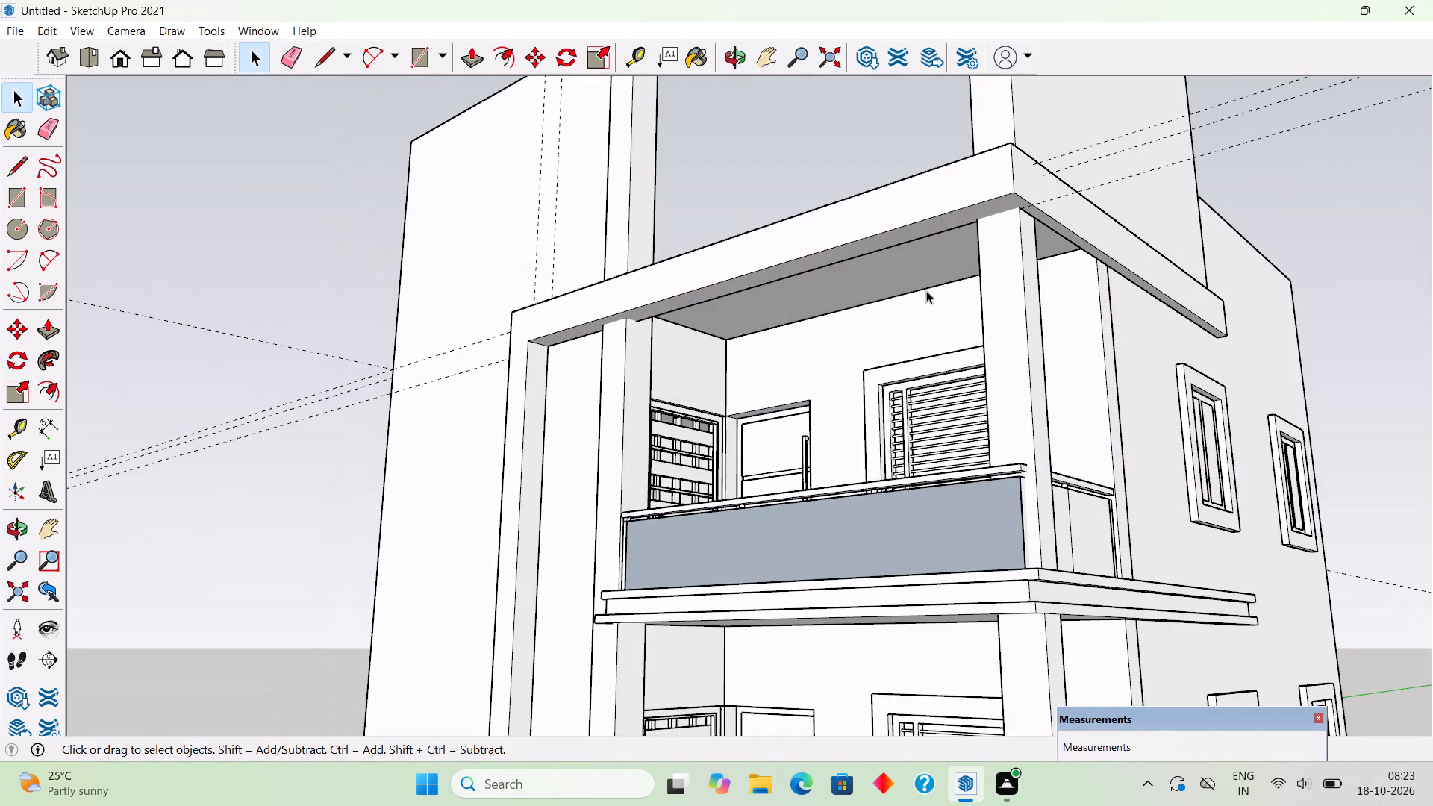
middle_click_drag(1190, 394, 1208, 276)
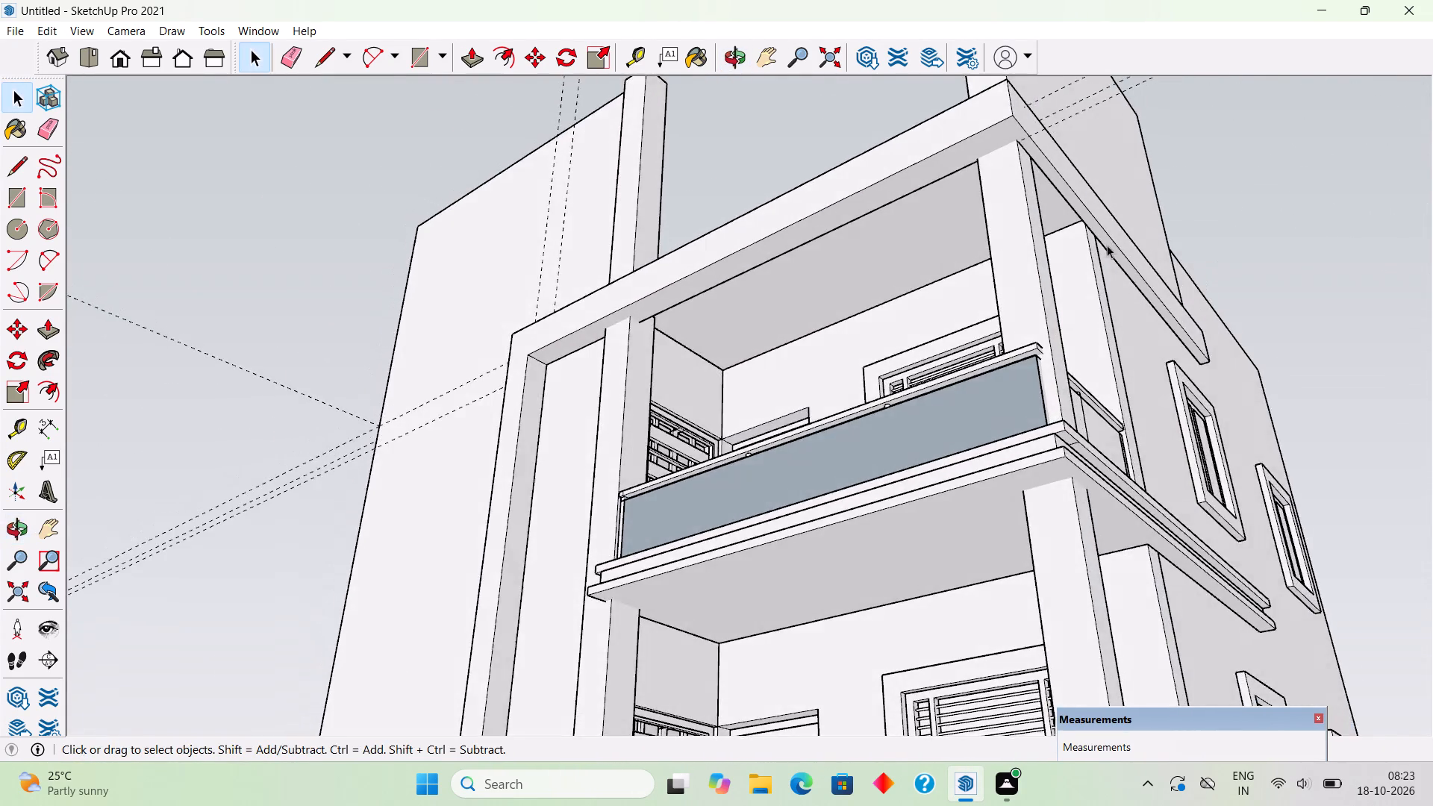
scroll(1107, 245, "up", 4)
middle_click_drag(1045, 244, 916, 552)
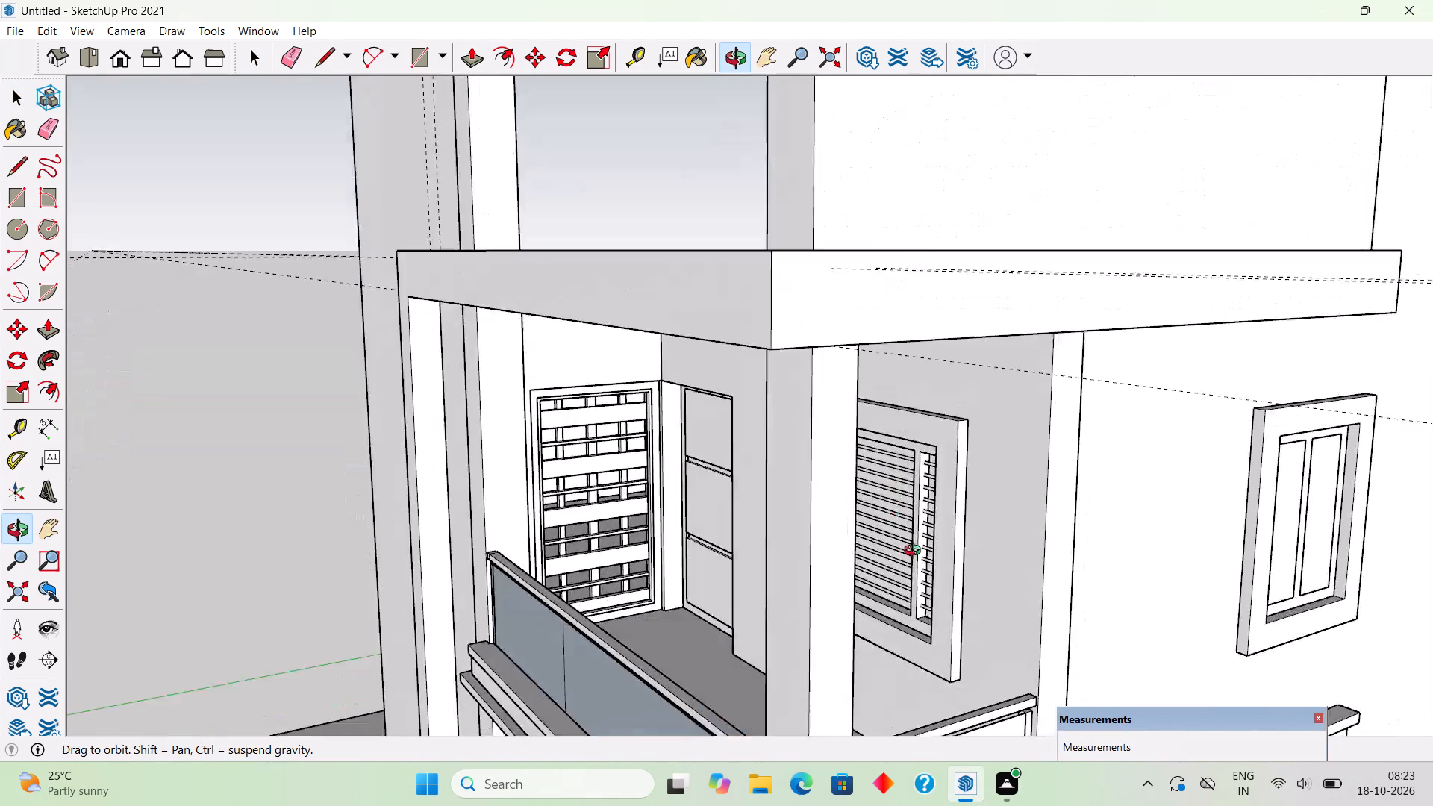
middle_click_drag(916, 552, 955, 533)
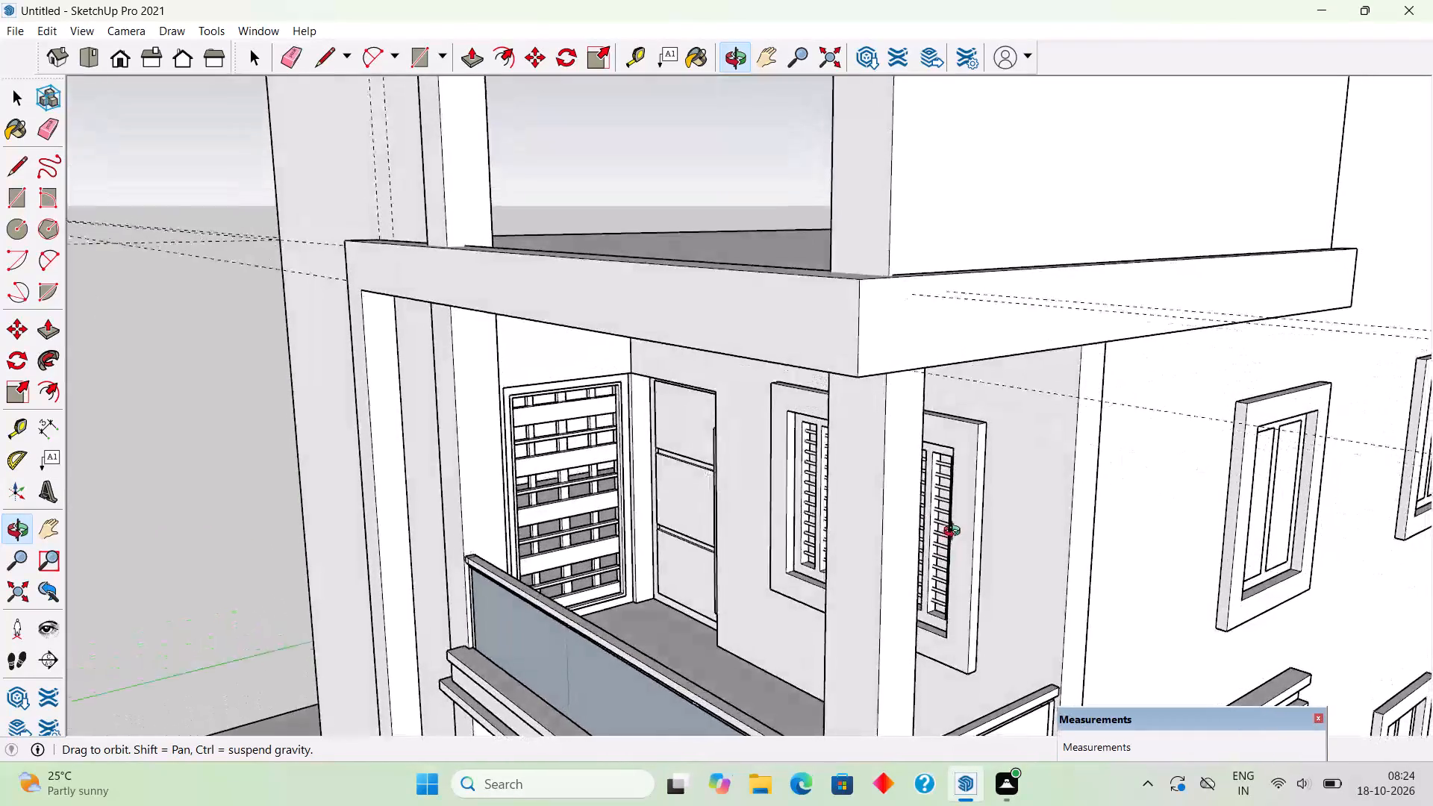
middle_click_drag(955, 533, 1064, 496)
scroll(1075, 485, "up", 1)
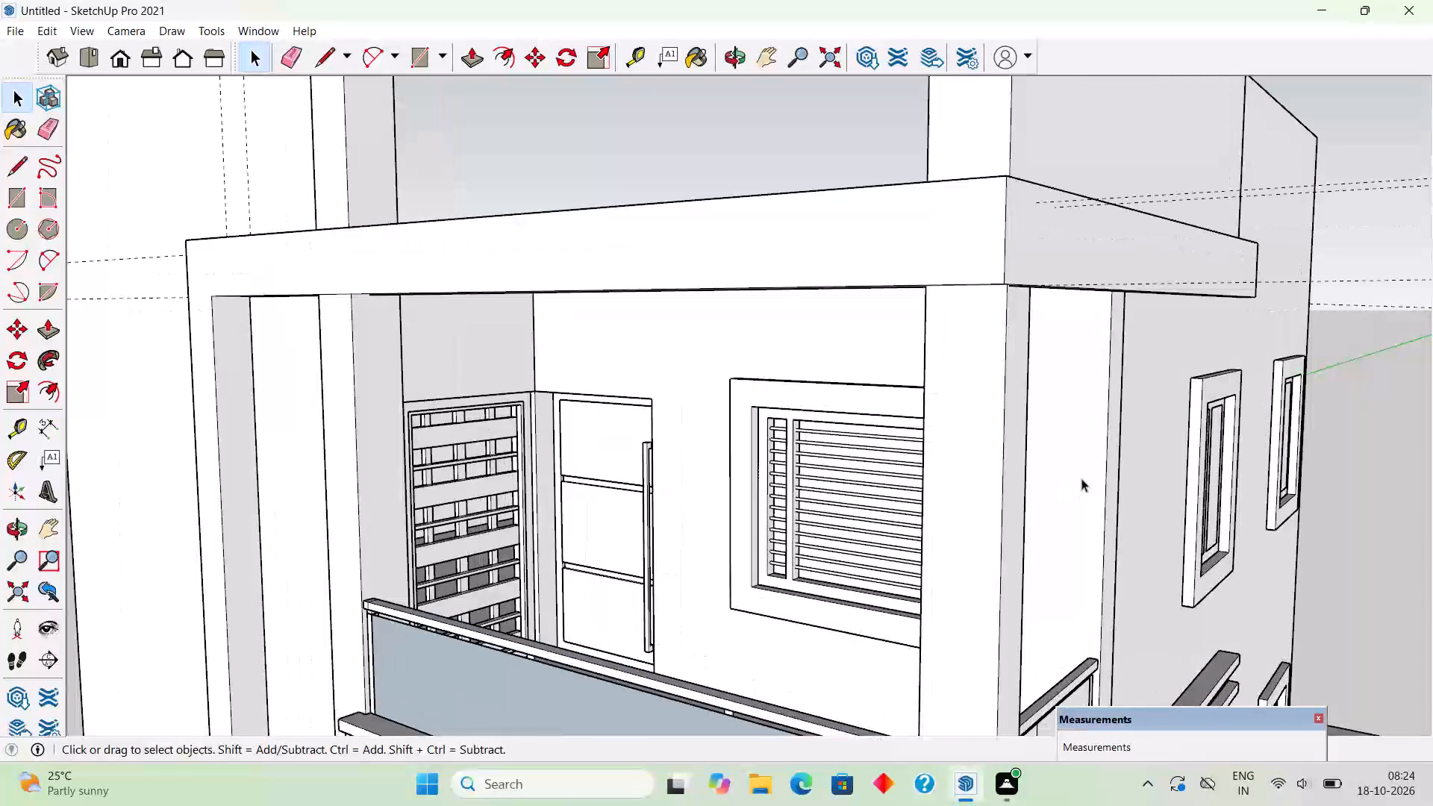
middle_click_drag(1033, 279, 725, 331)
scroll(725, 331, "down", 6)
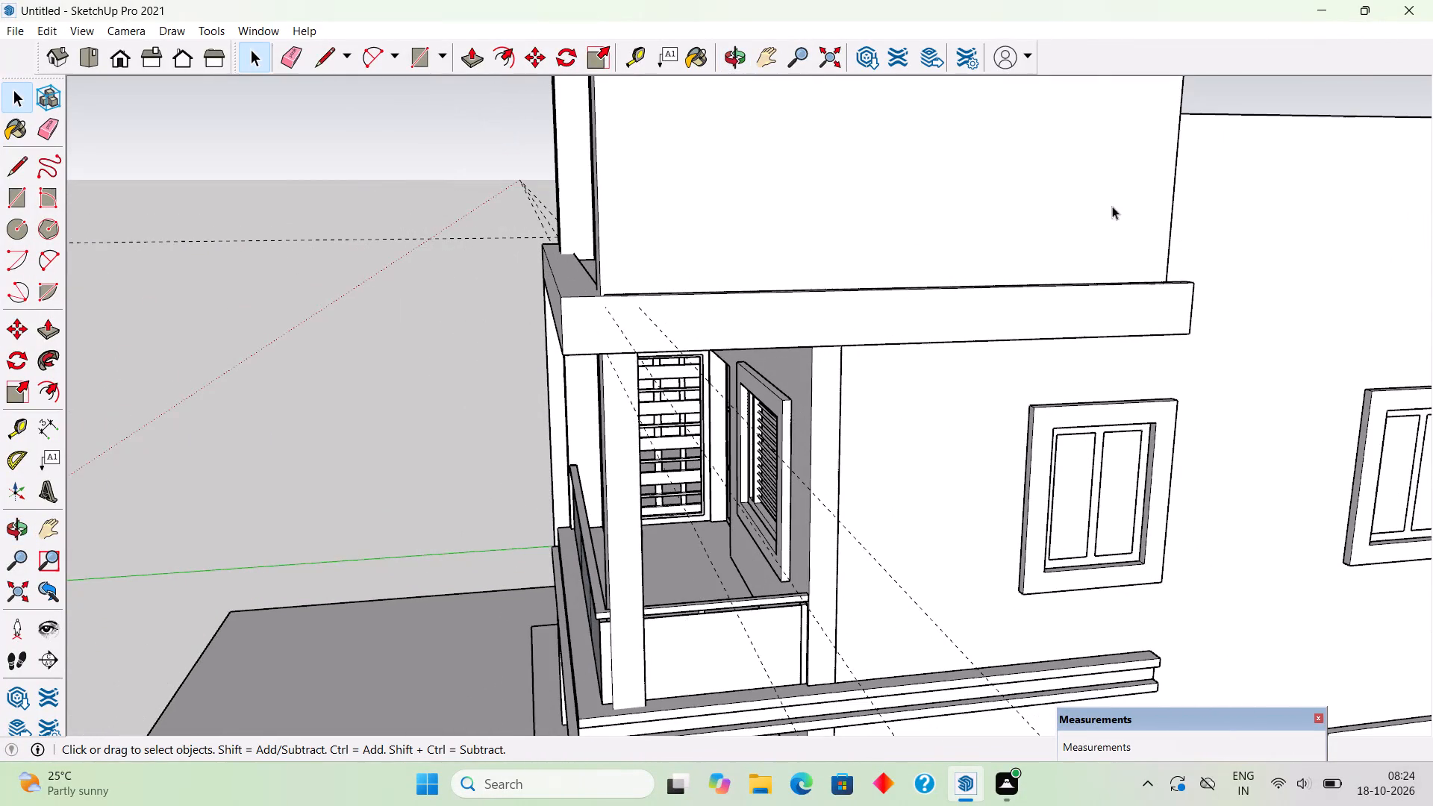
Place a vertical guide on the new upper wall, 3' in from its rear edge.
middle_click_drag(1137, 361, 972, 394)
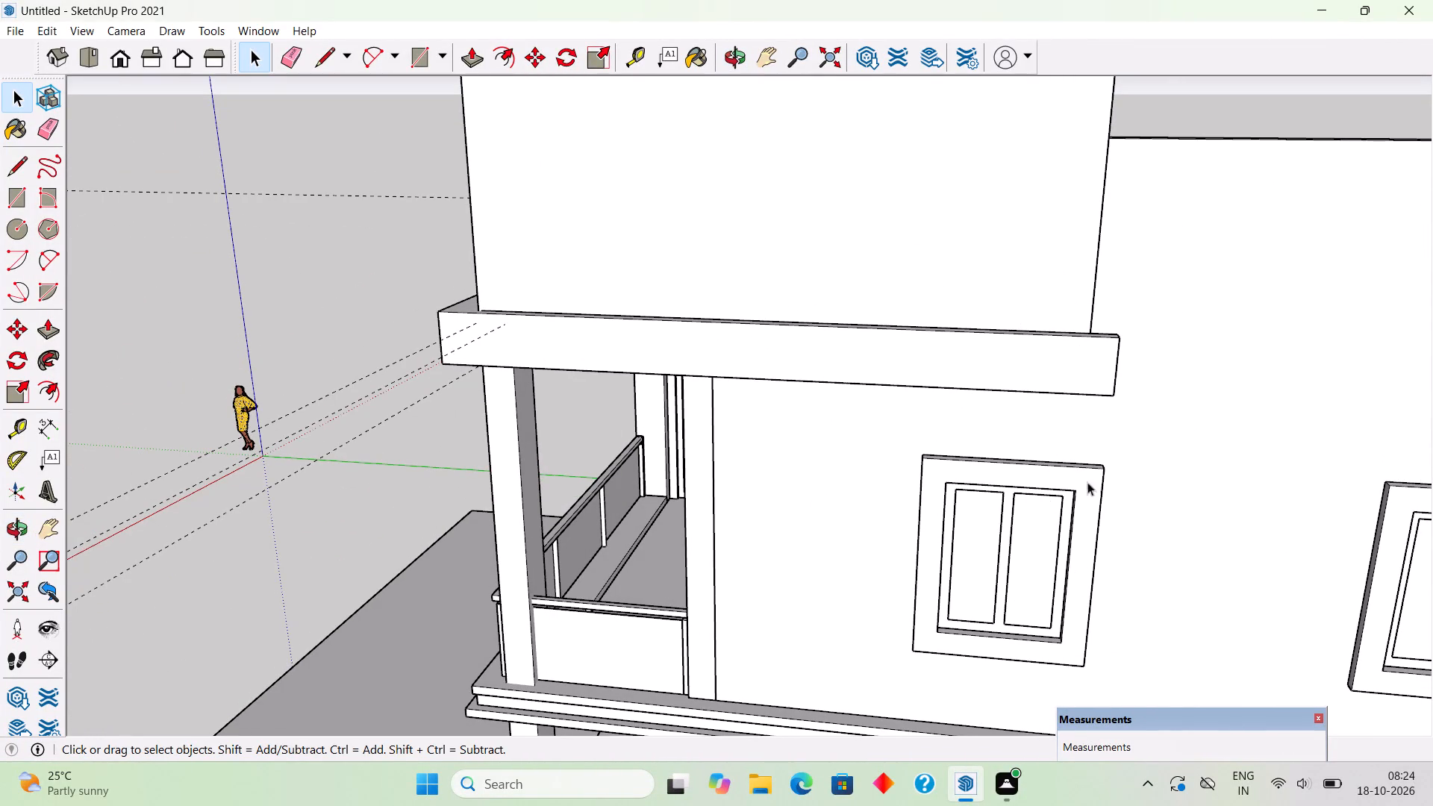
key("t")
left_click(1098, 278)
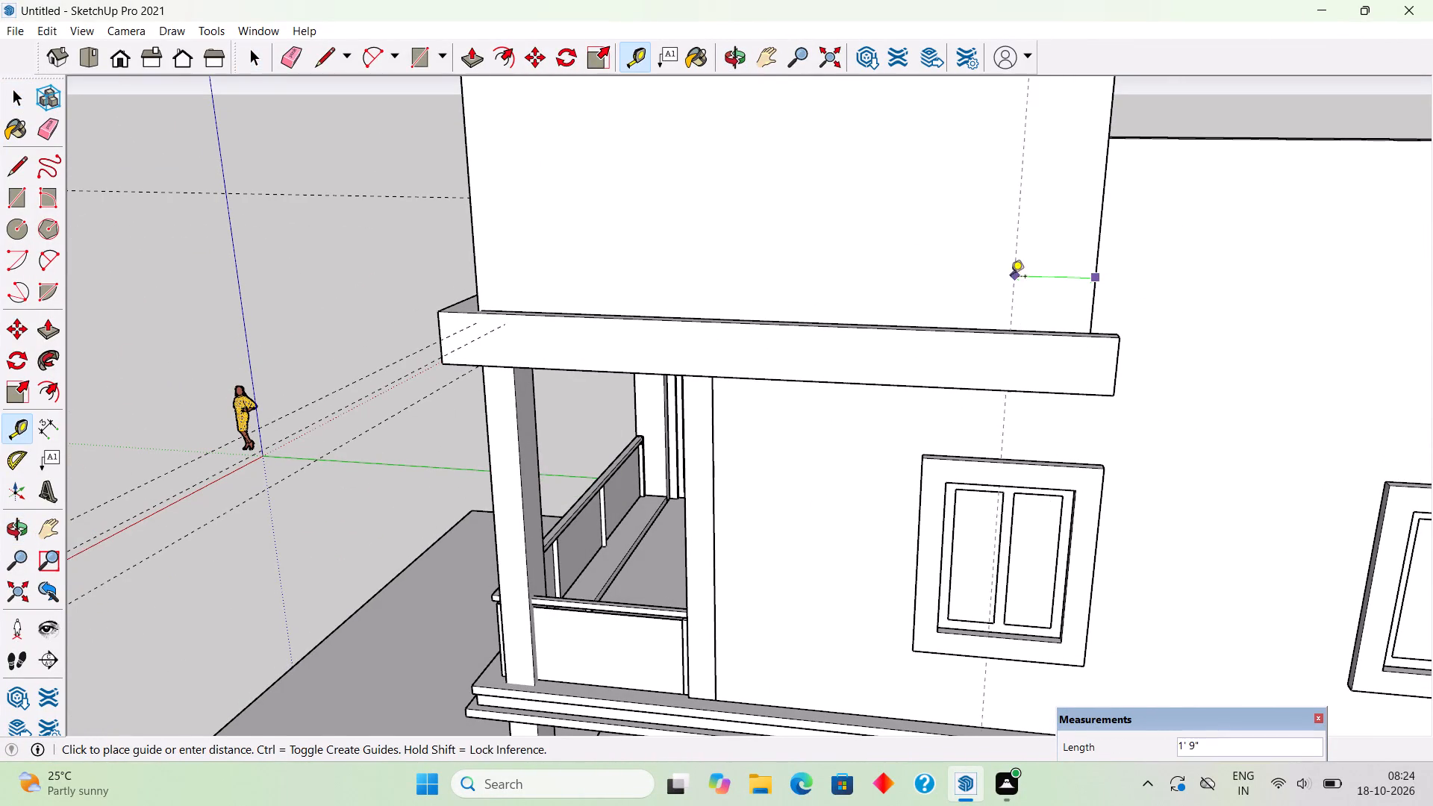
type("3'")
key("Return")
key("space")
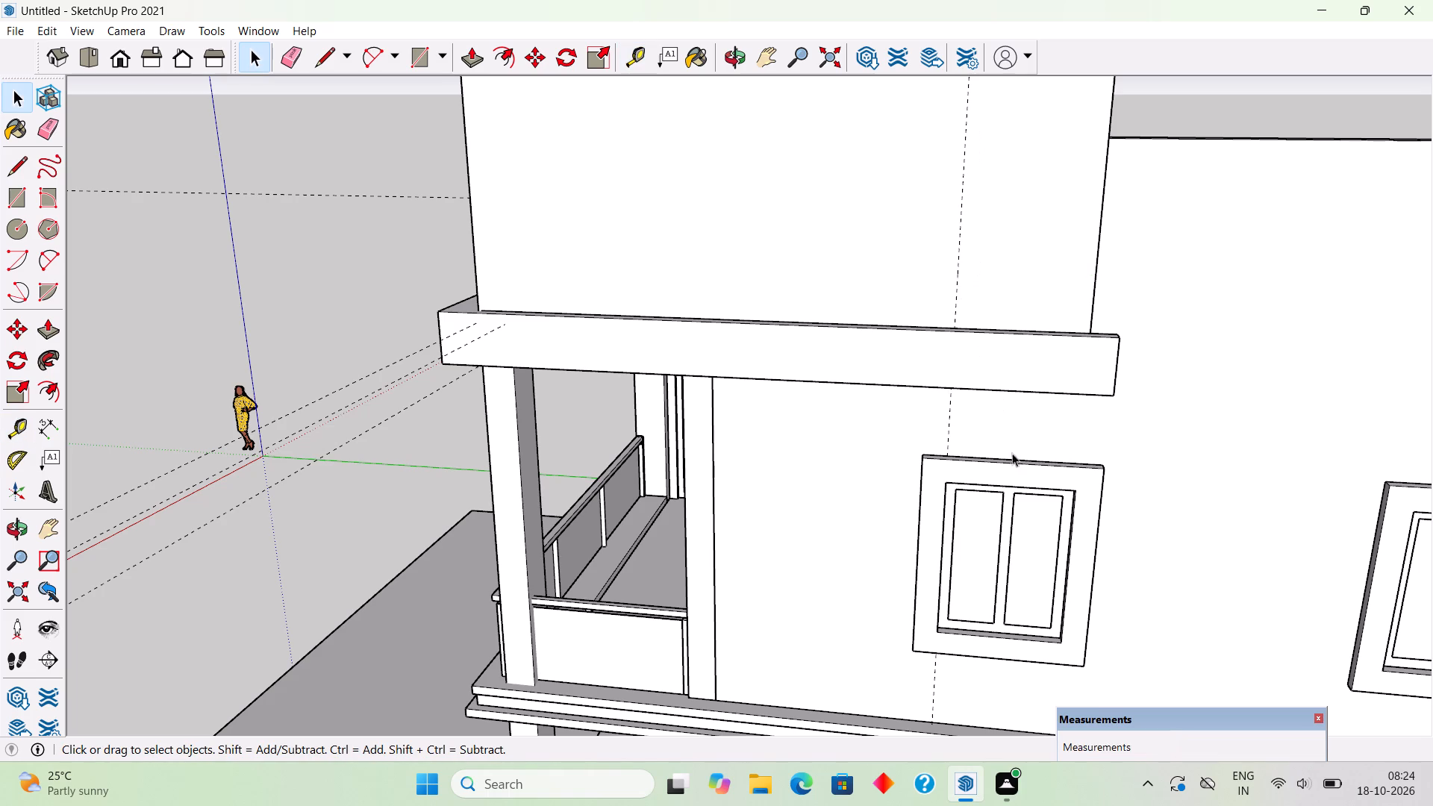
Hide the side frame beam group that runs below the new upper wall.
middle_click_drag(1047, 297, 716, 319)
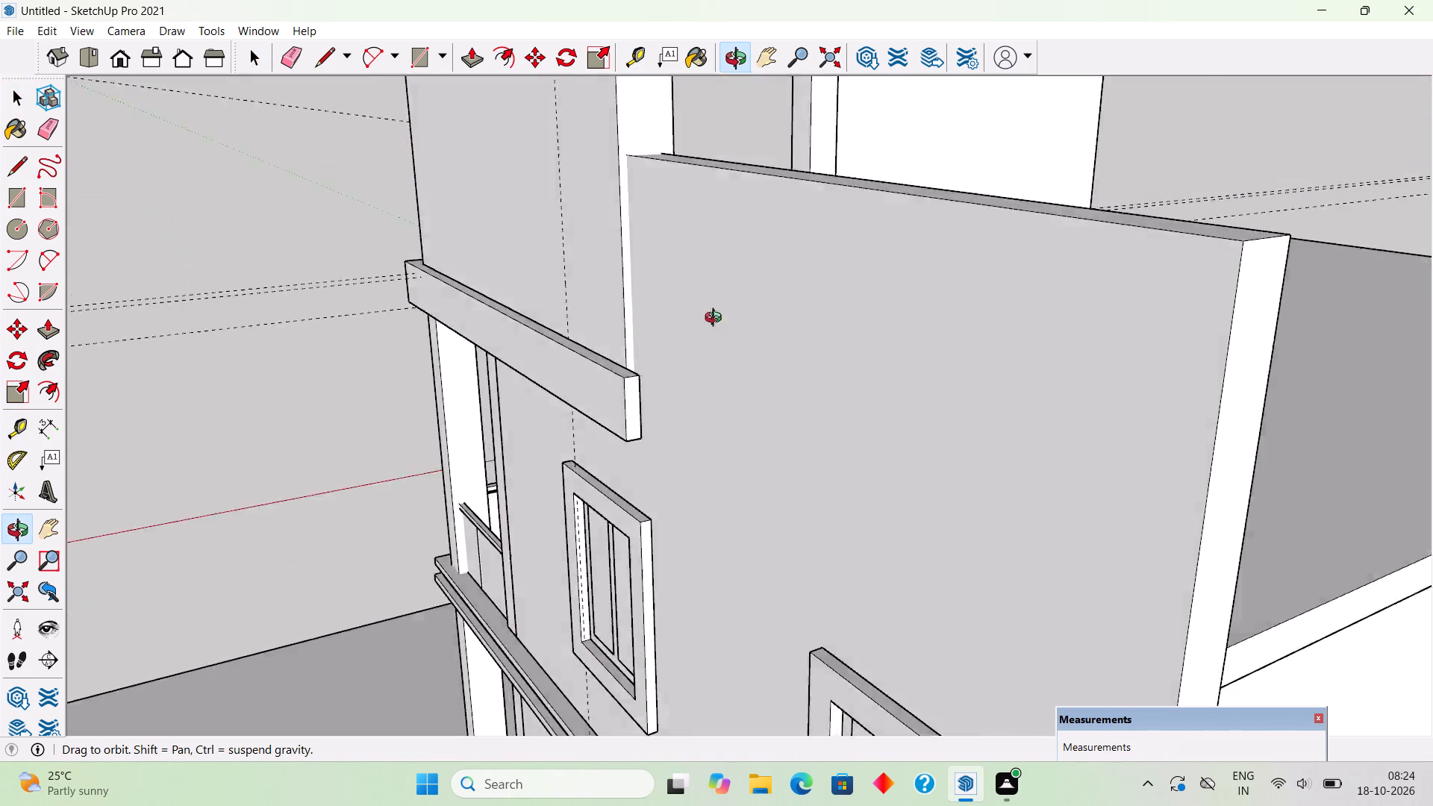
middle_click_drag(716, 319, 1102, 400)
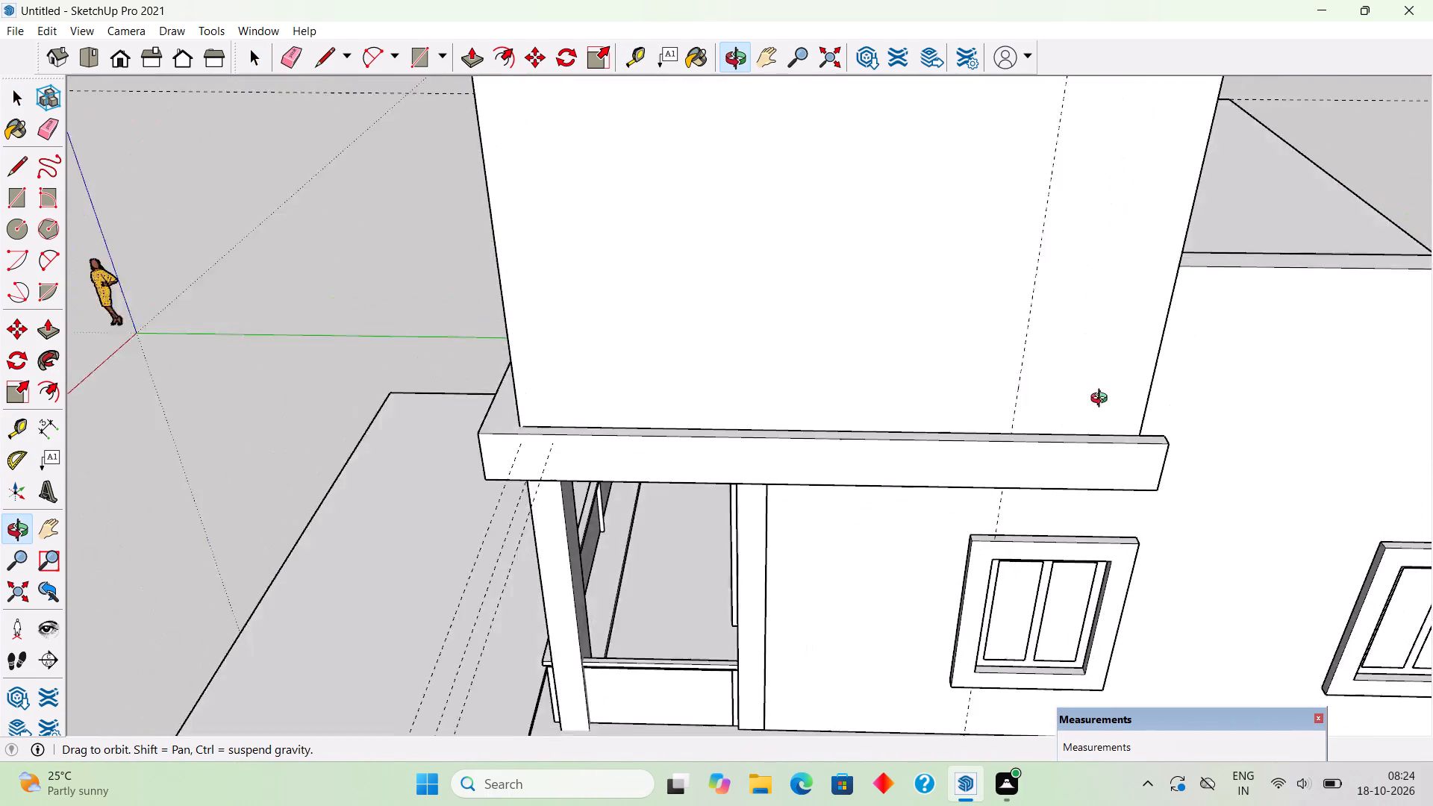
middle_click_drag(1102, 400, 1030, 173)
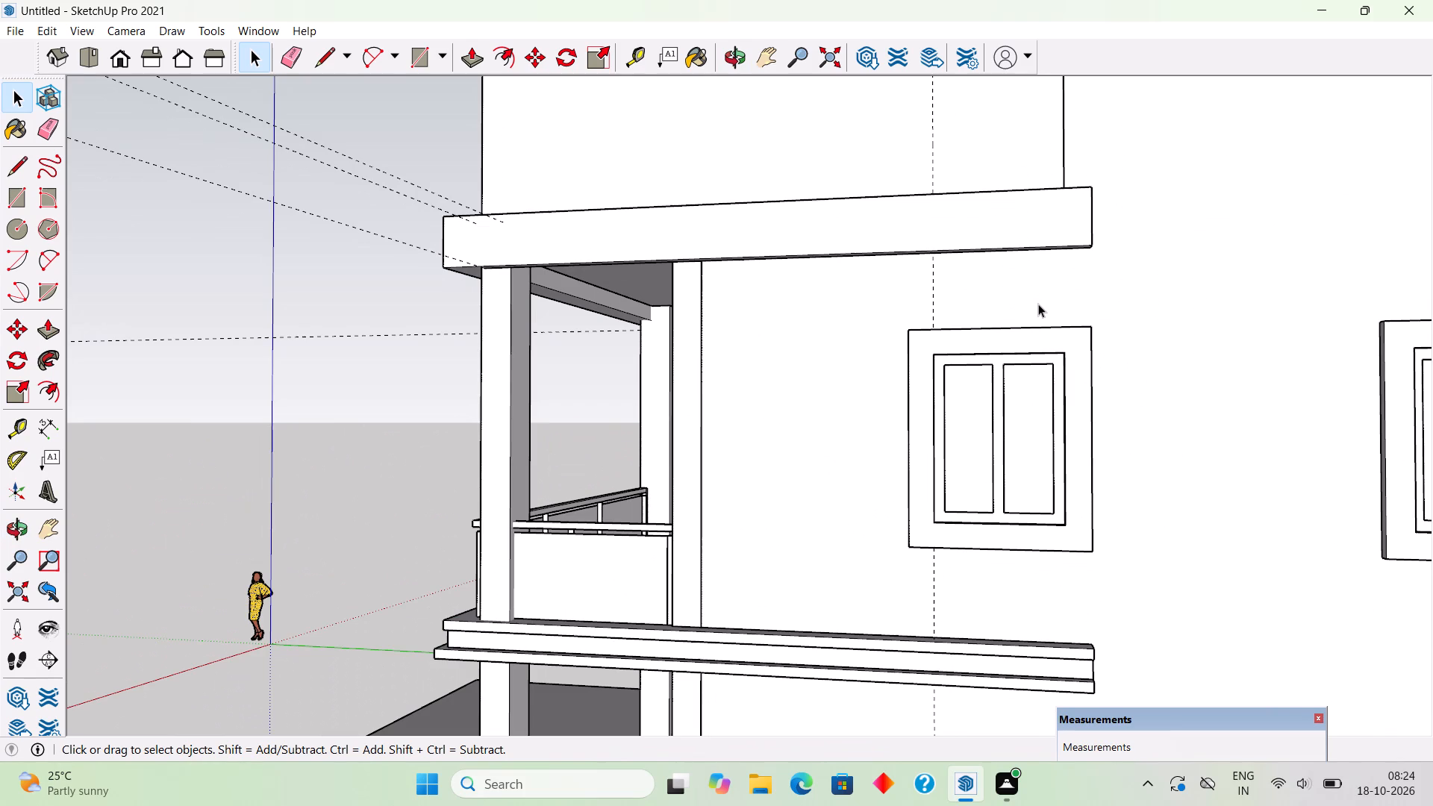
middle_click_drag(941, 282, 679, 308)
left_click(710, 231)
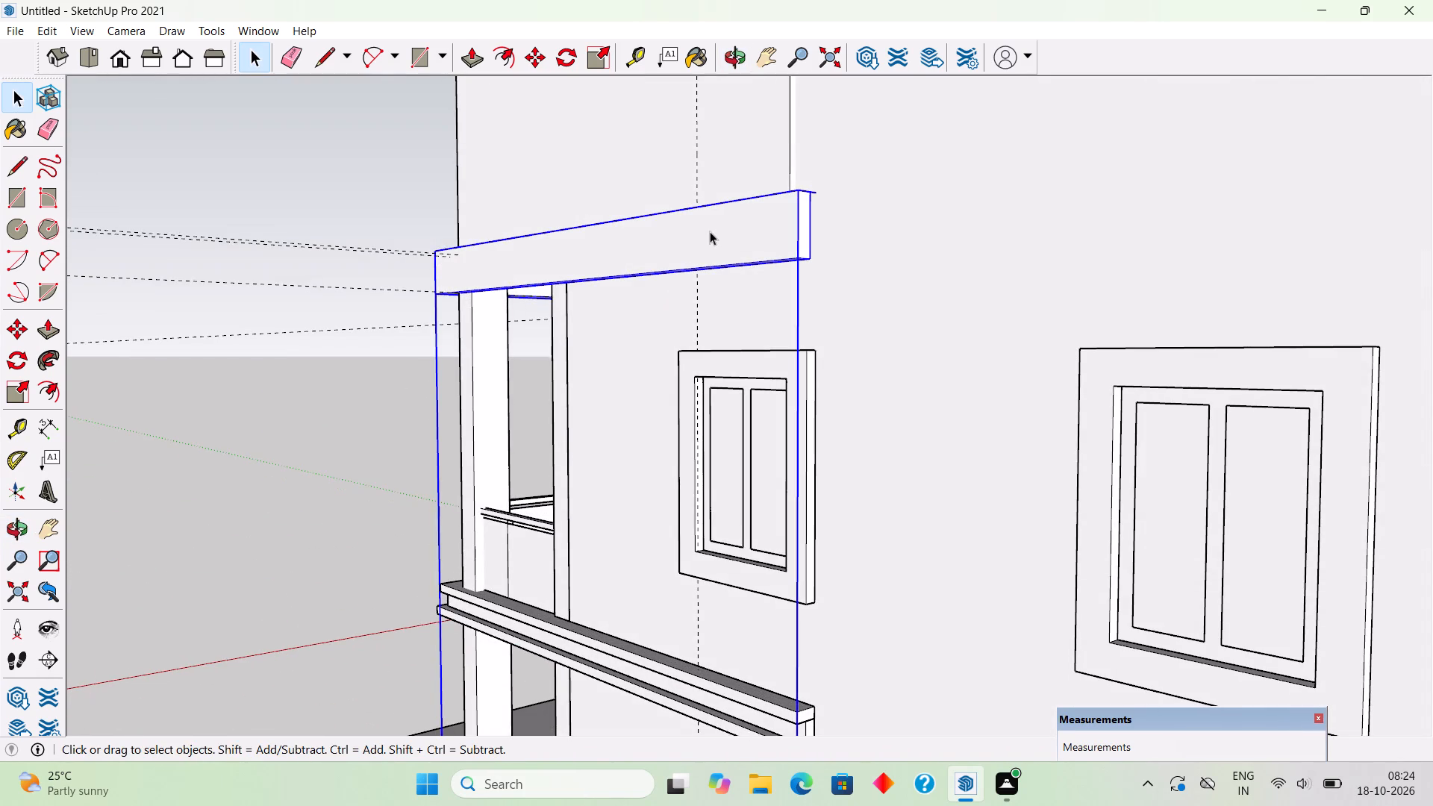
right_click(726, 229)
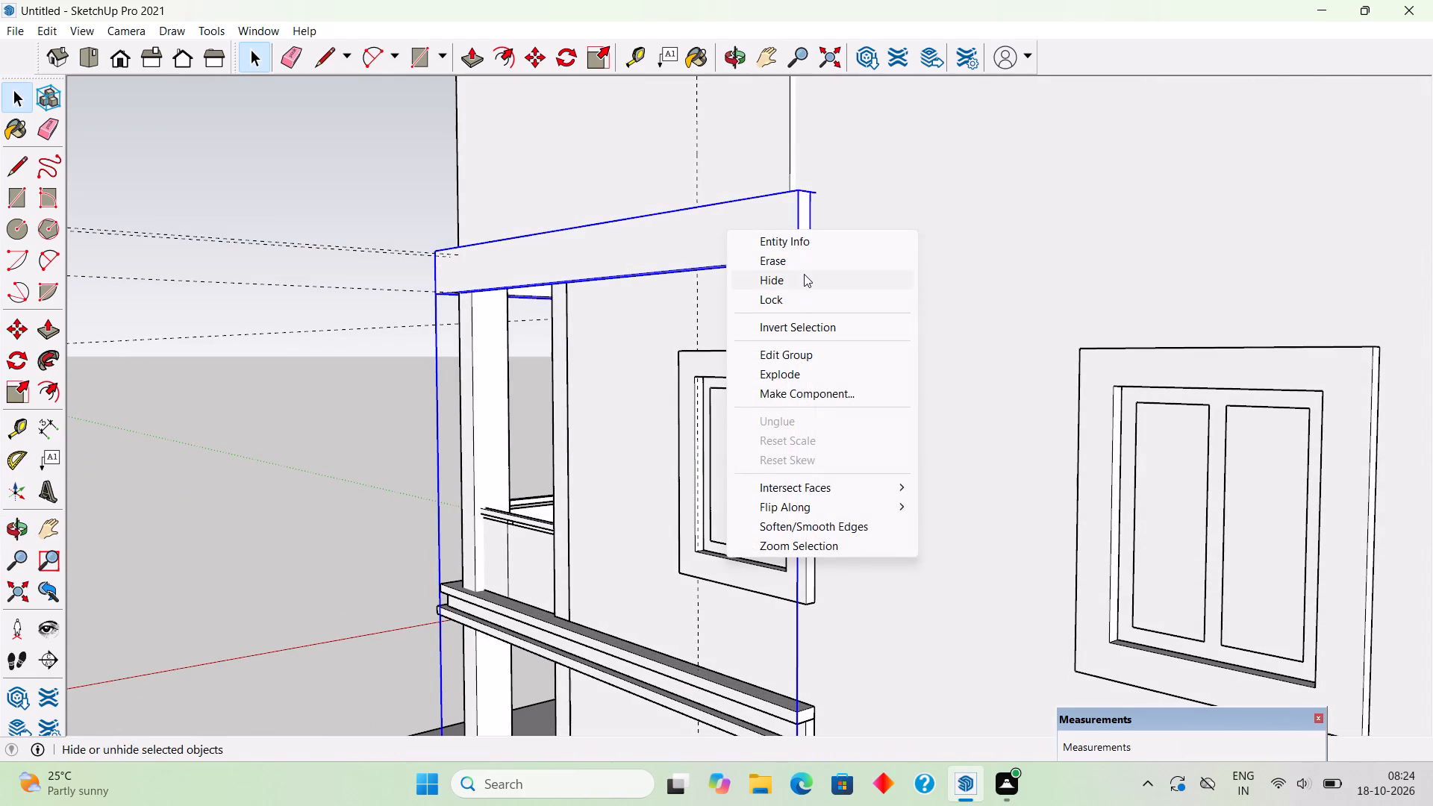
left_click(804, 274)
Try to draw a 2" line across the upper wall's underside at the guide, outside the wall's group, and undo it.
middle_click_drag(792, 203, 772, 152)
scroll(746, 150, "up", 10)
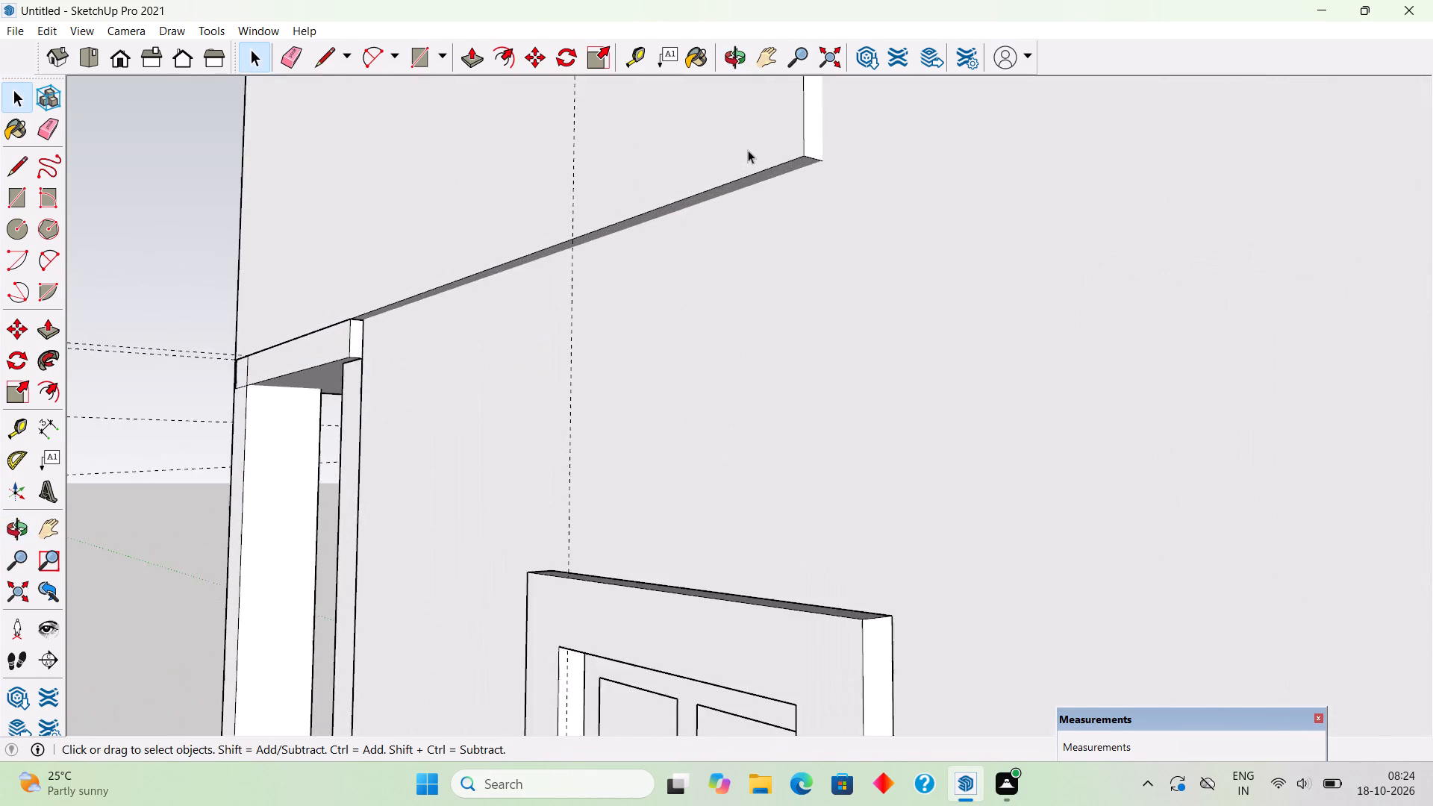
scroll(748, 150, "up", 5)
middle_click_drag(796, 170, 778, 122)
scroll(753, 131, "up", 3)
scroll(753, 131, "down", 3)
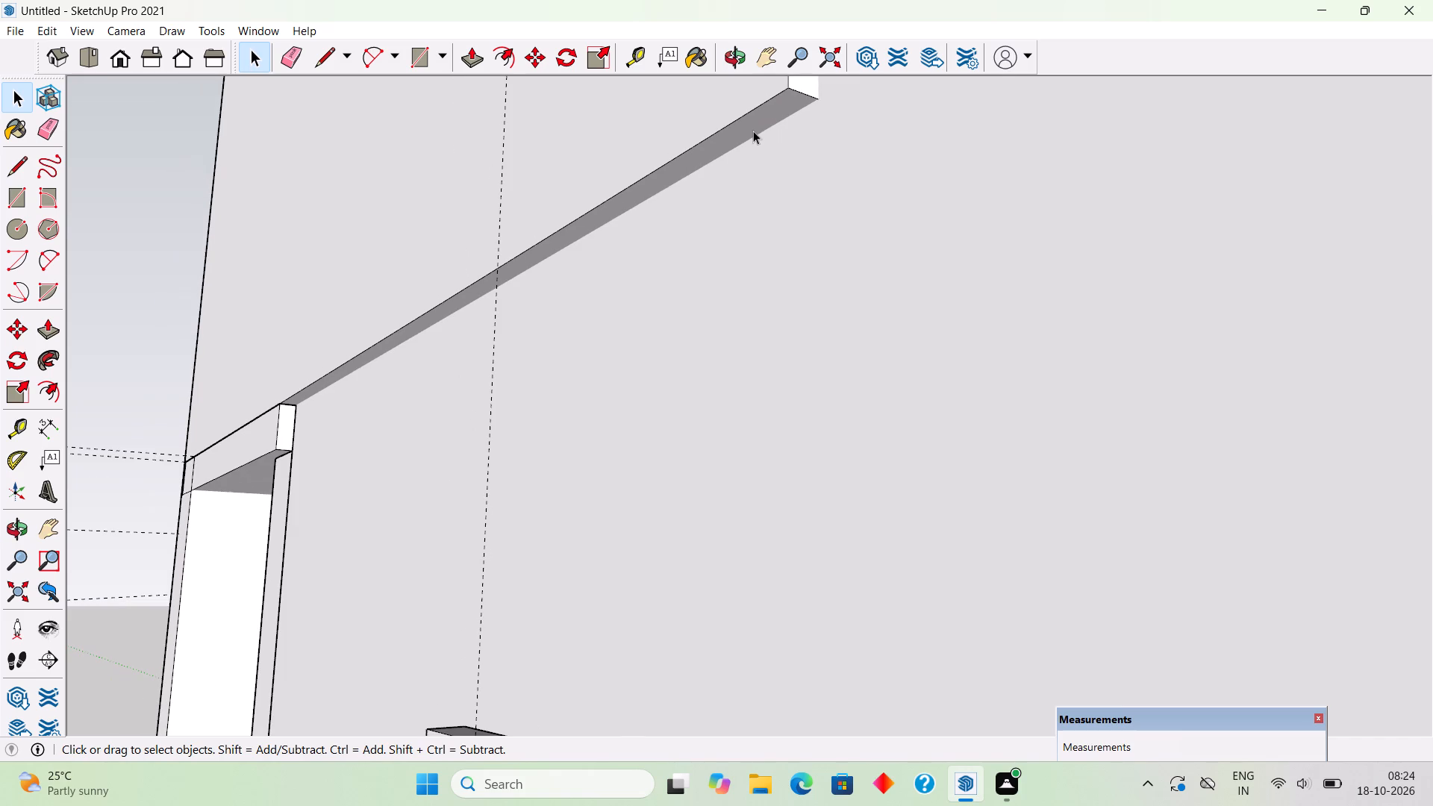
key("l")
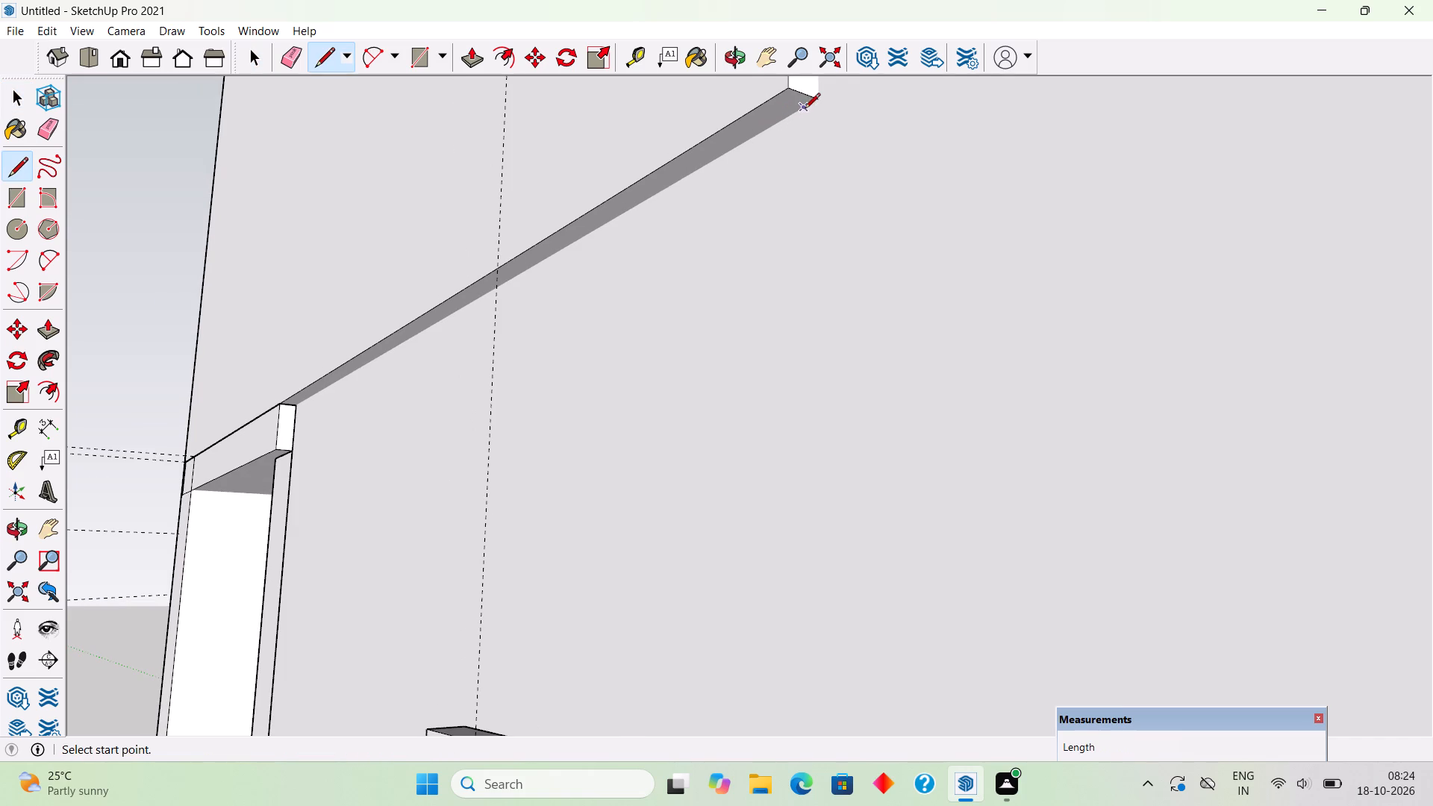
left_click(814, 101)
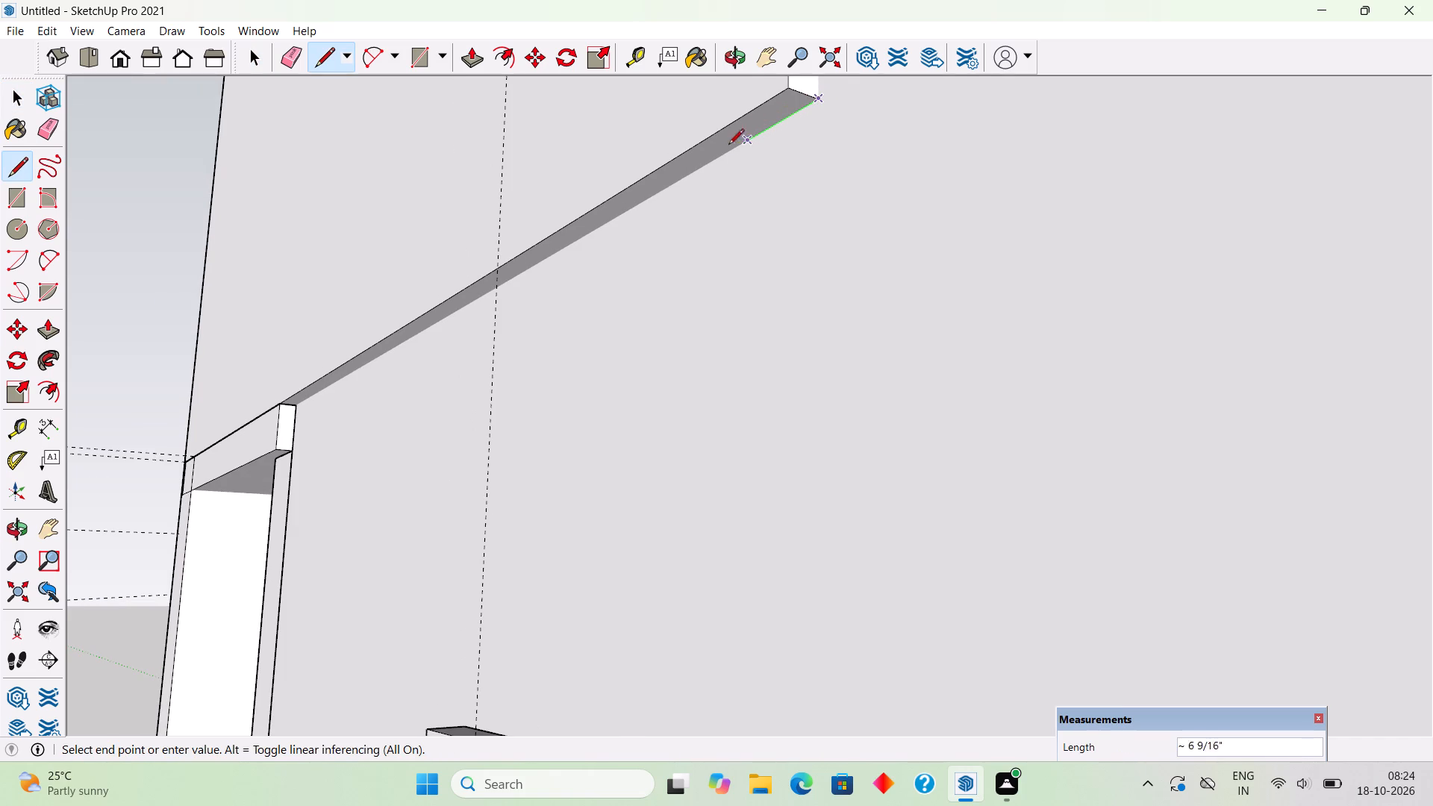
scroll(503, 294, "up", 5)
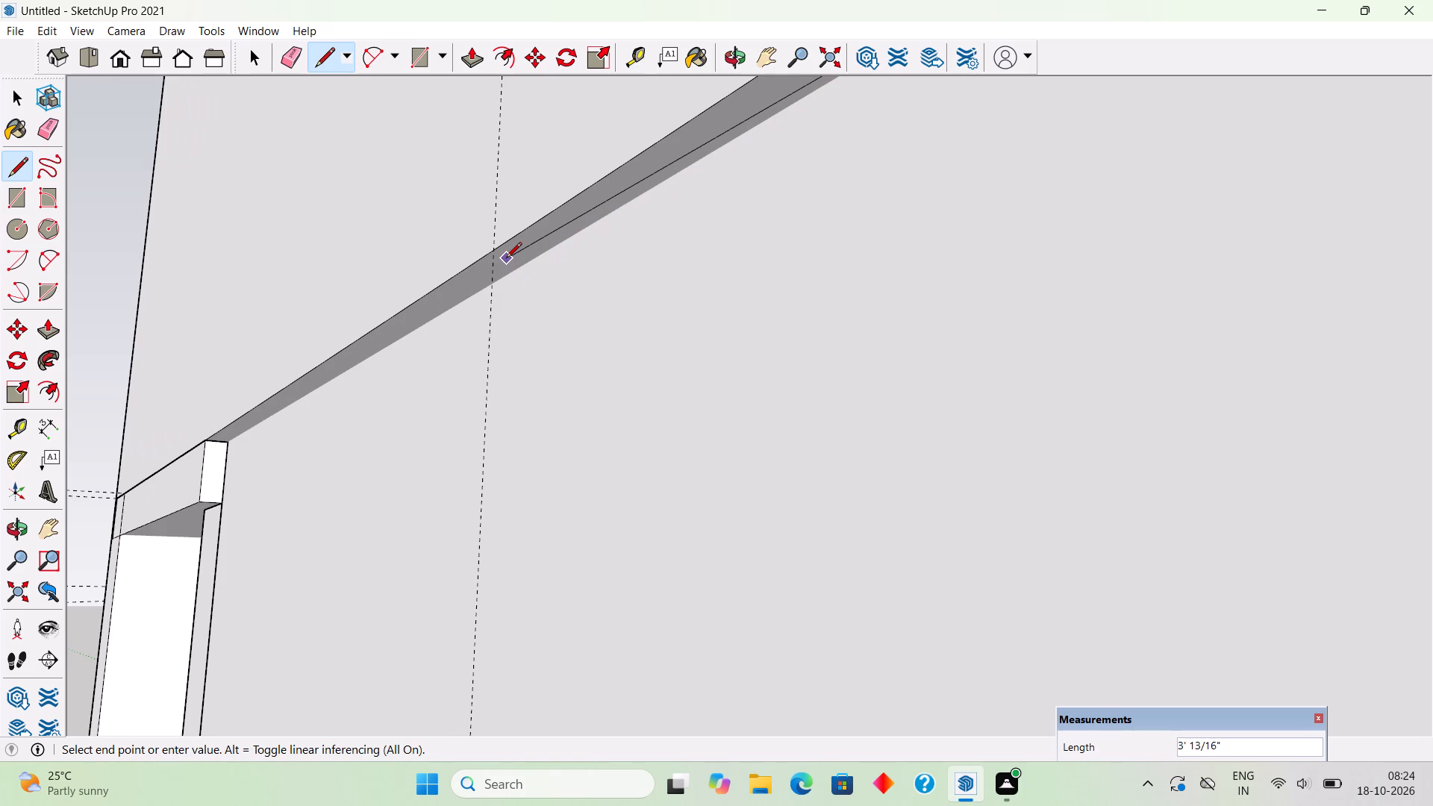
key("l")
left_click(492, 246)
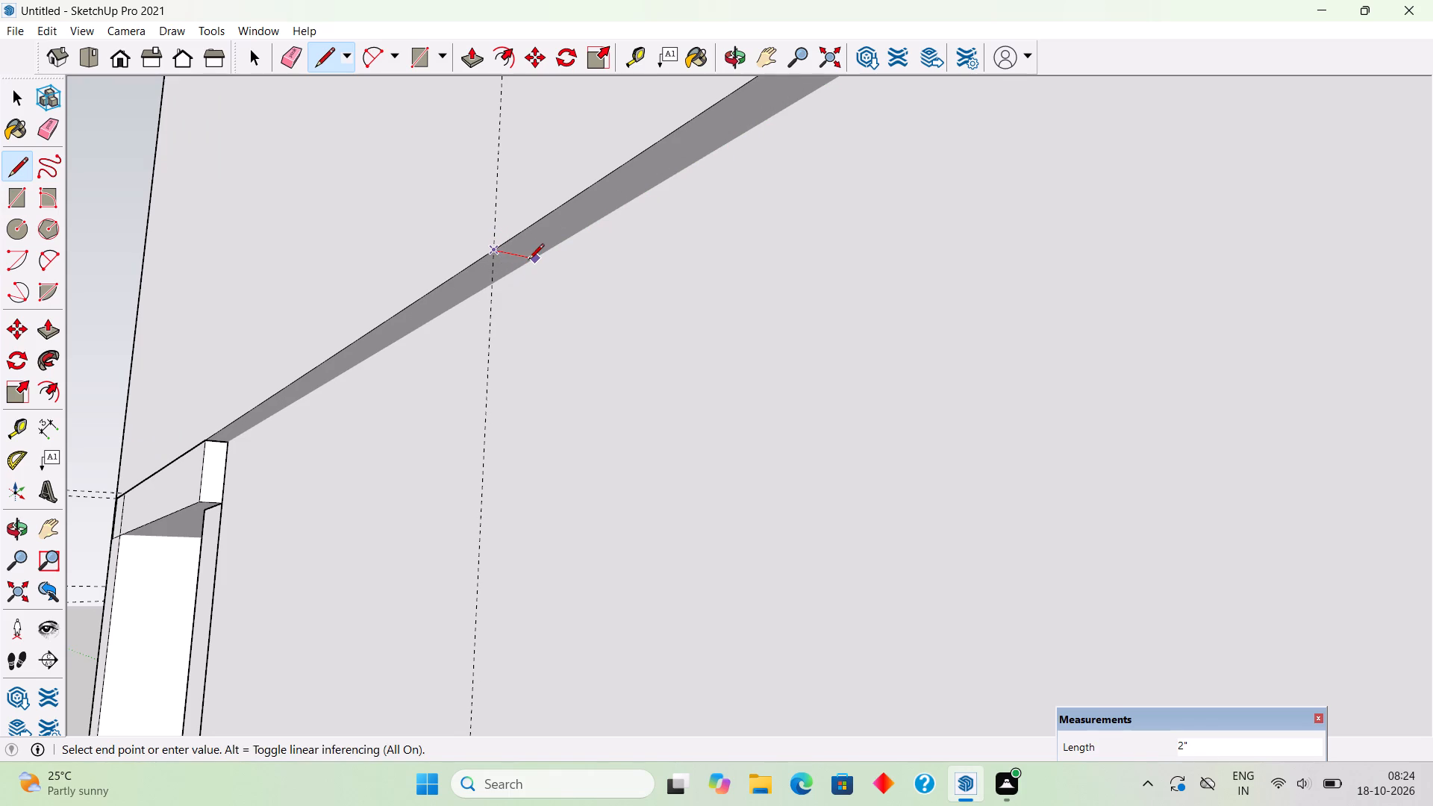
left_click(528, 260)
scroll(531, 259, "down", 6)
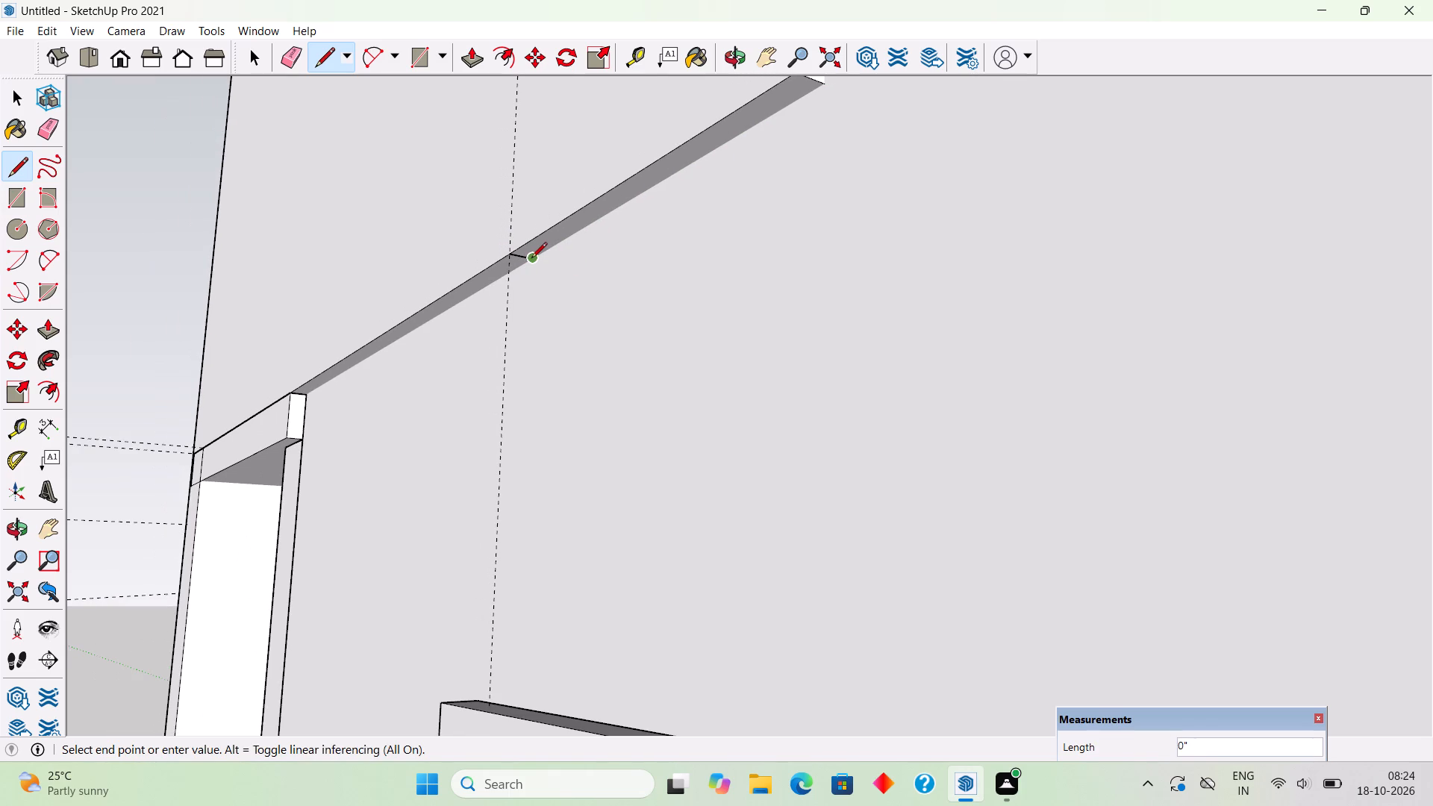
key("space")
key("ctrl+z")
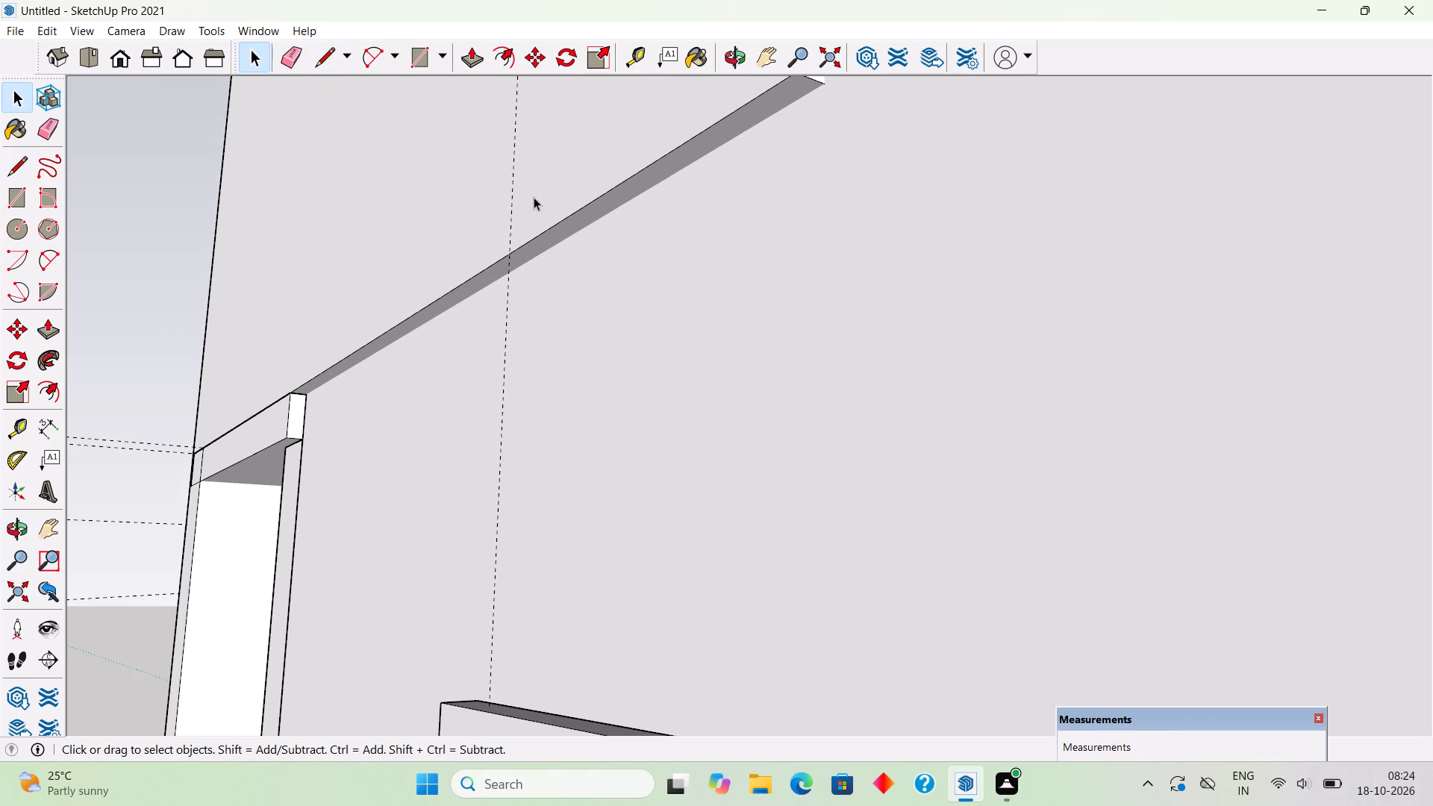
Inside the upper wall's group, outline its underside's rear part with a 2" line at the guide and a 3' line to the rear corner.
triple_click(534, 196)
key("l")
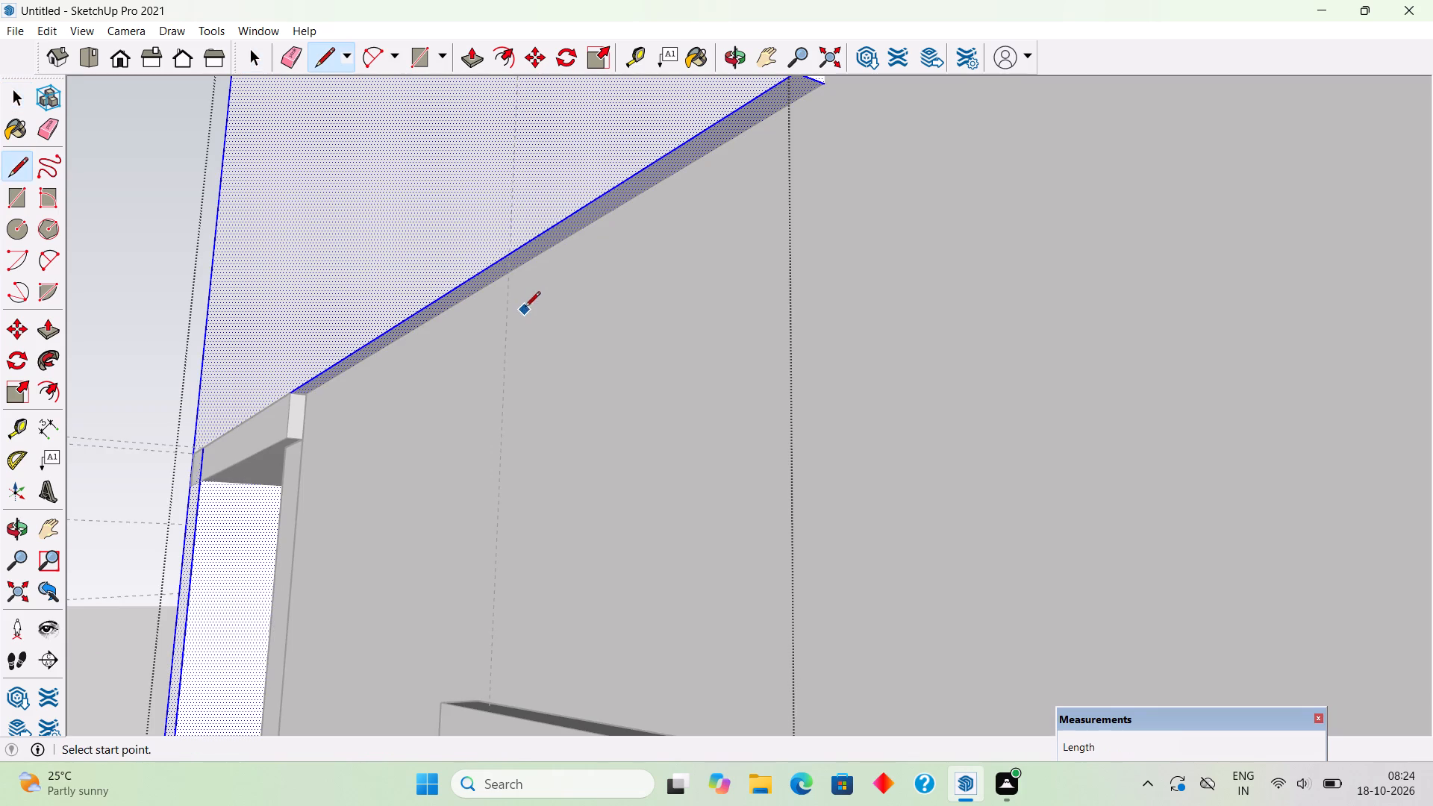
left_click(513, 254)
left_click(535, 265)
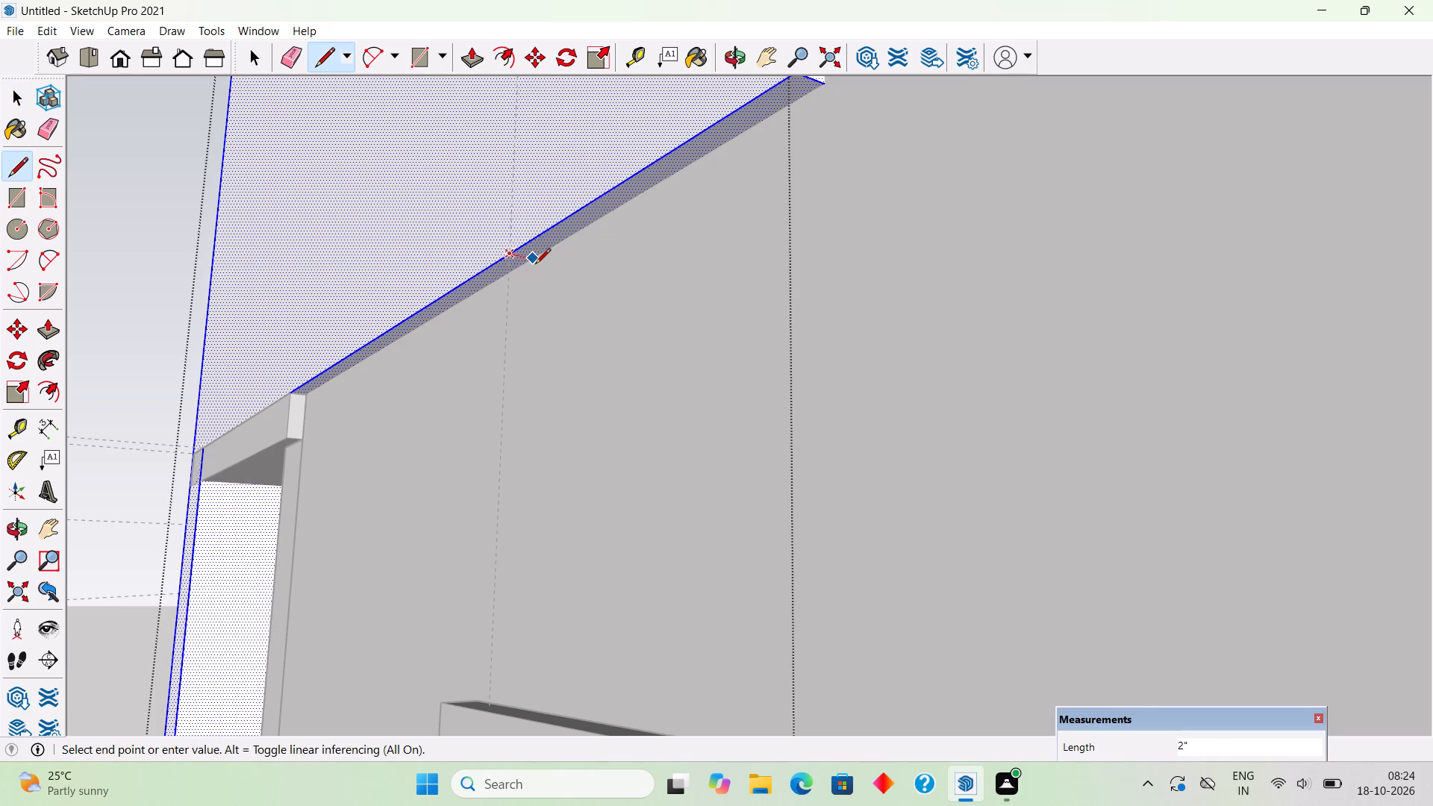
scroll(705, 213, "down", 4)
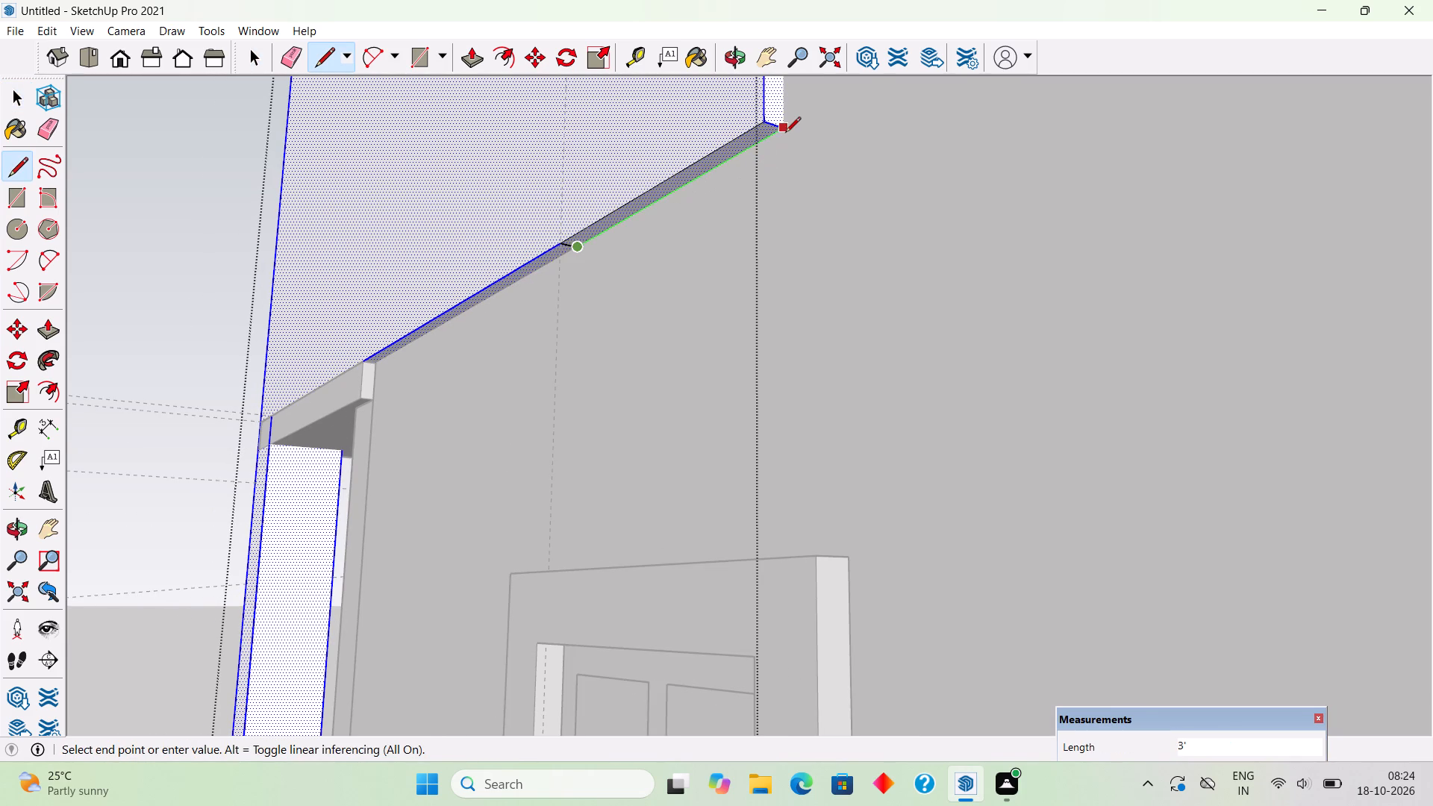
left_click(785, 133)
Pull the outlined 3' underside strip down about 2' 11" to the top of the window frame and leave the wall's group.
key("p")
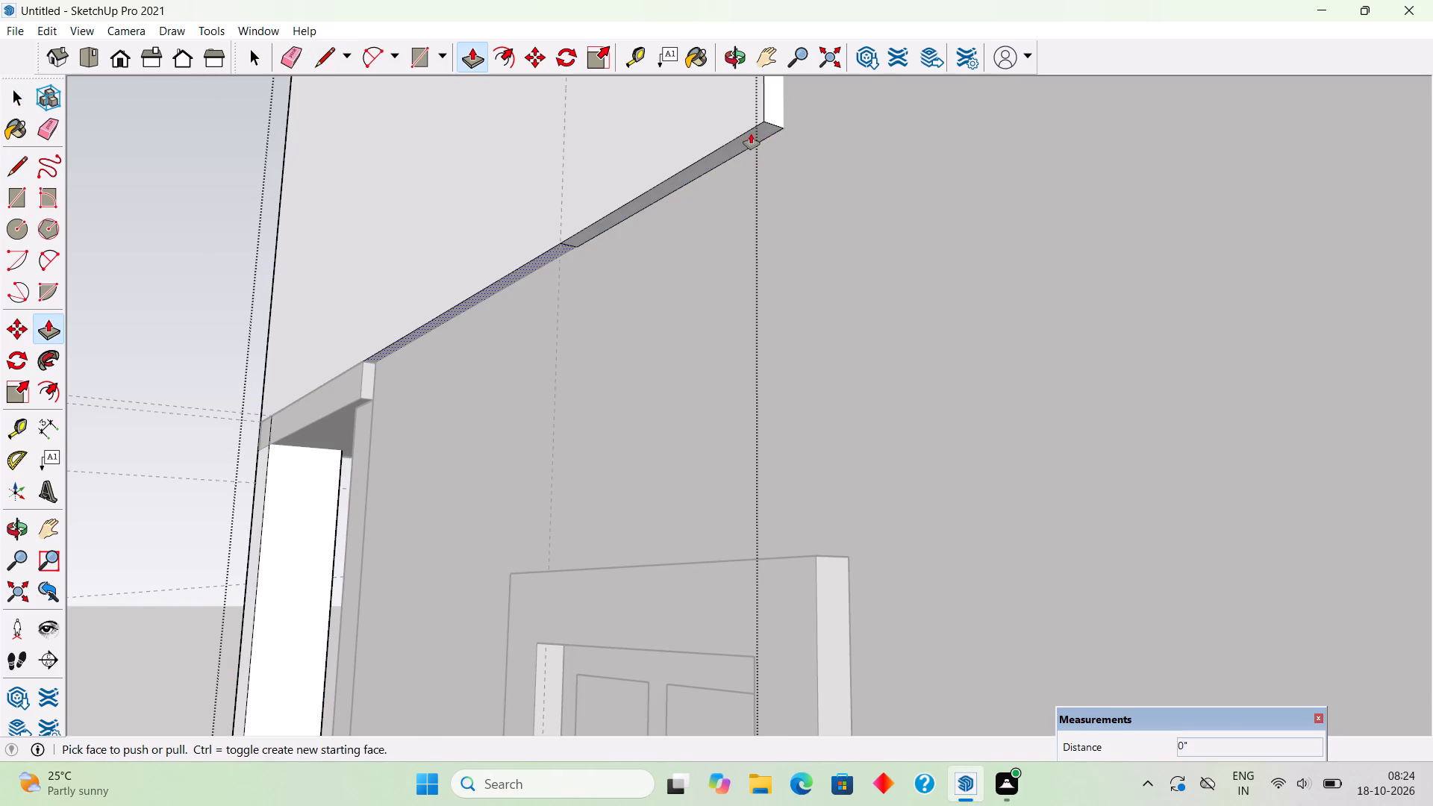
left_click(751, 134)
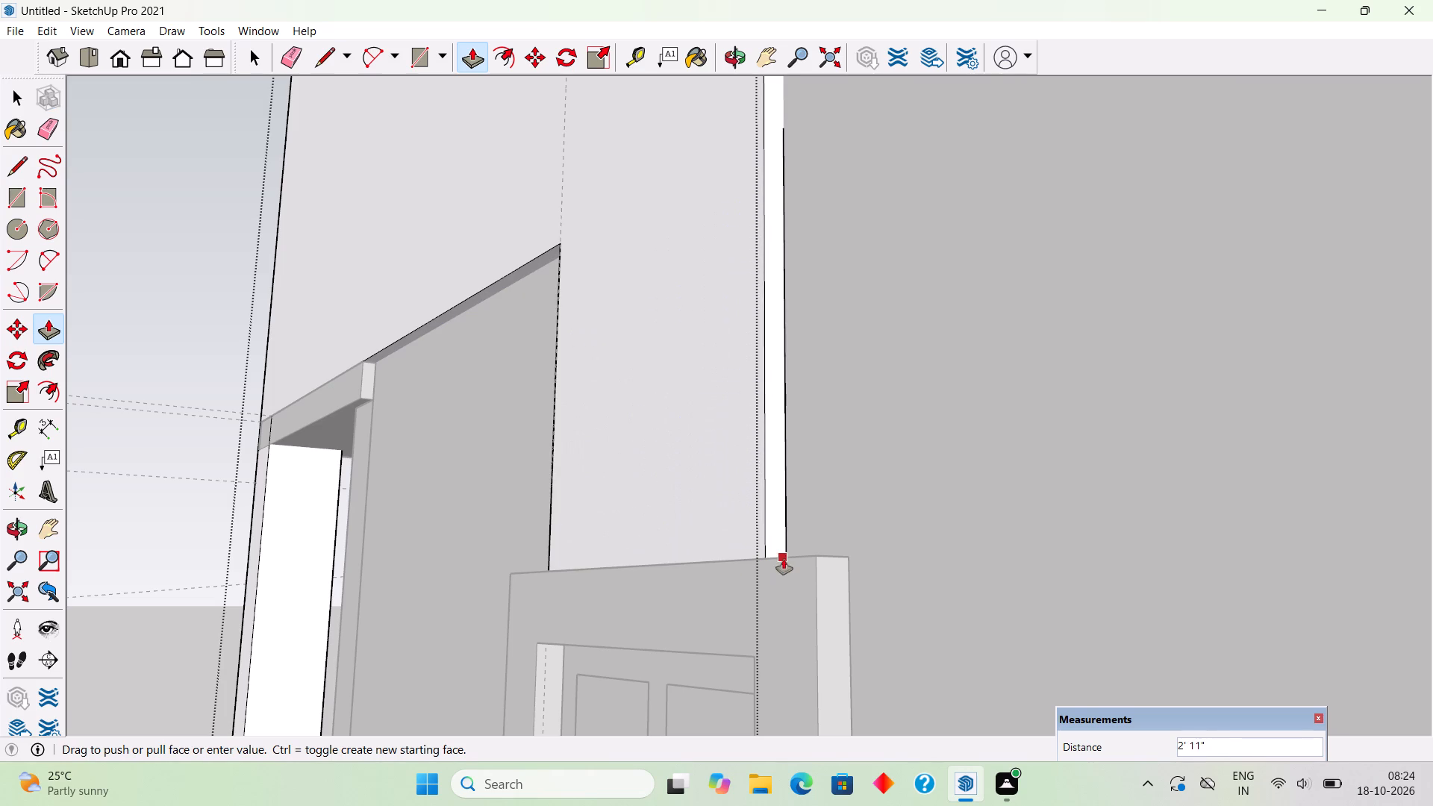
left_click(793, 559)
key("space")
scroll(793, 559, "down", 8)
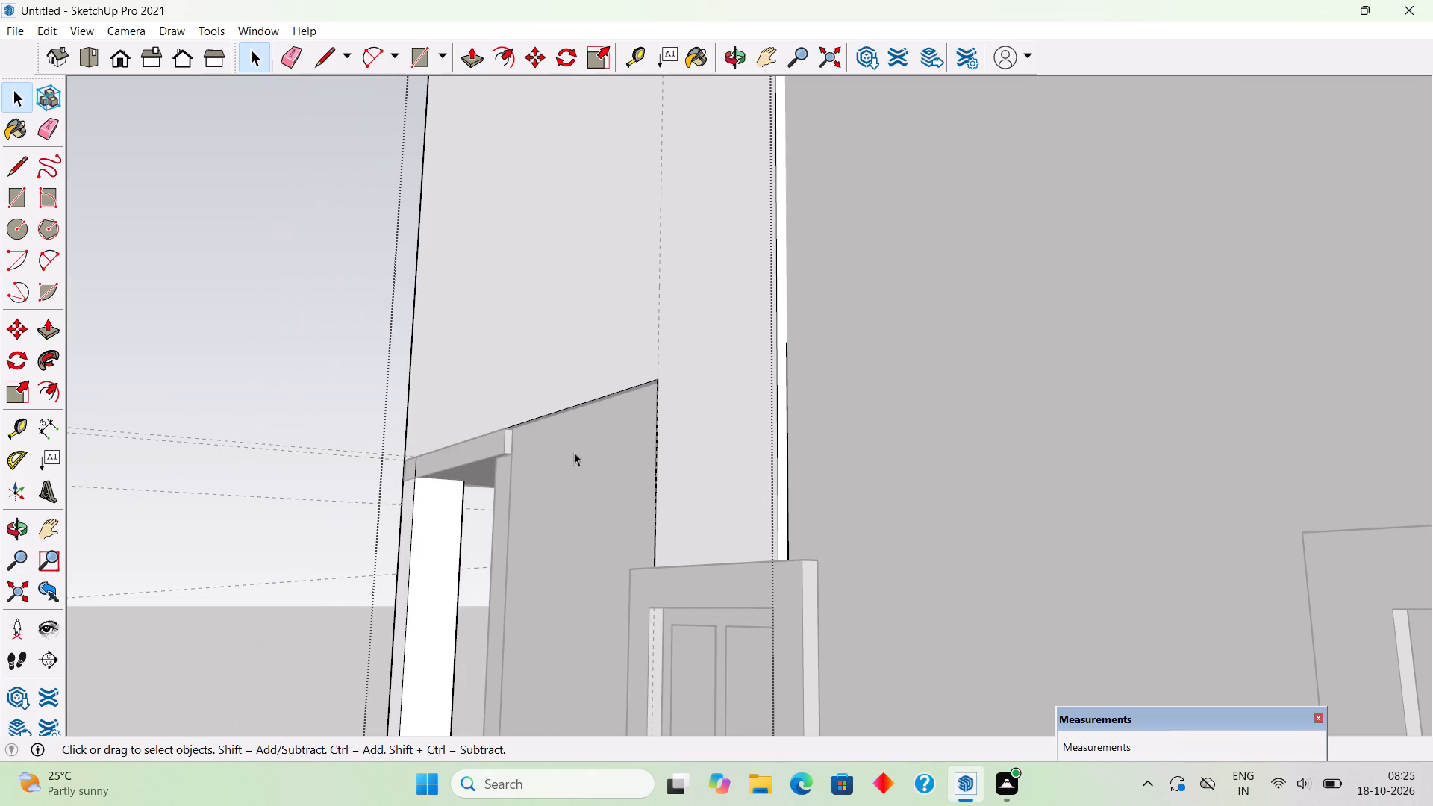
left_click(341, 306)
scroll(341, 306, "down", 6)
middle_click_drag(475, 478, 999, 609)
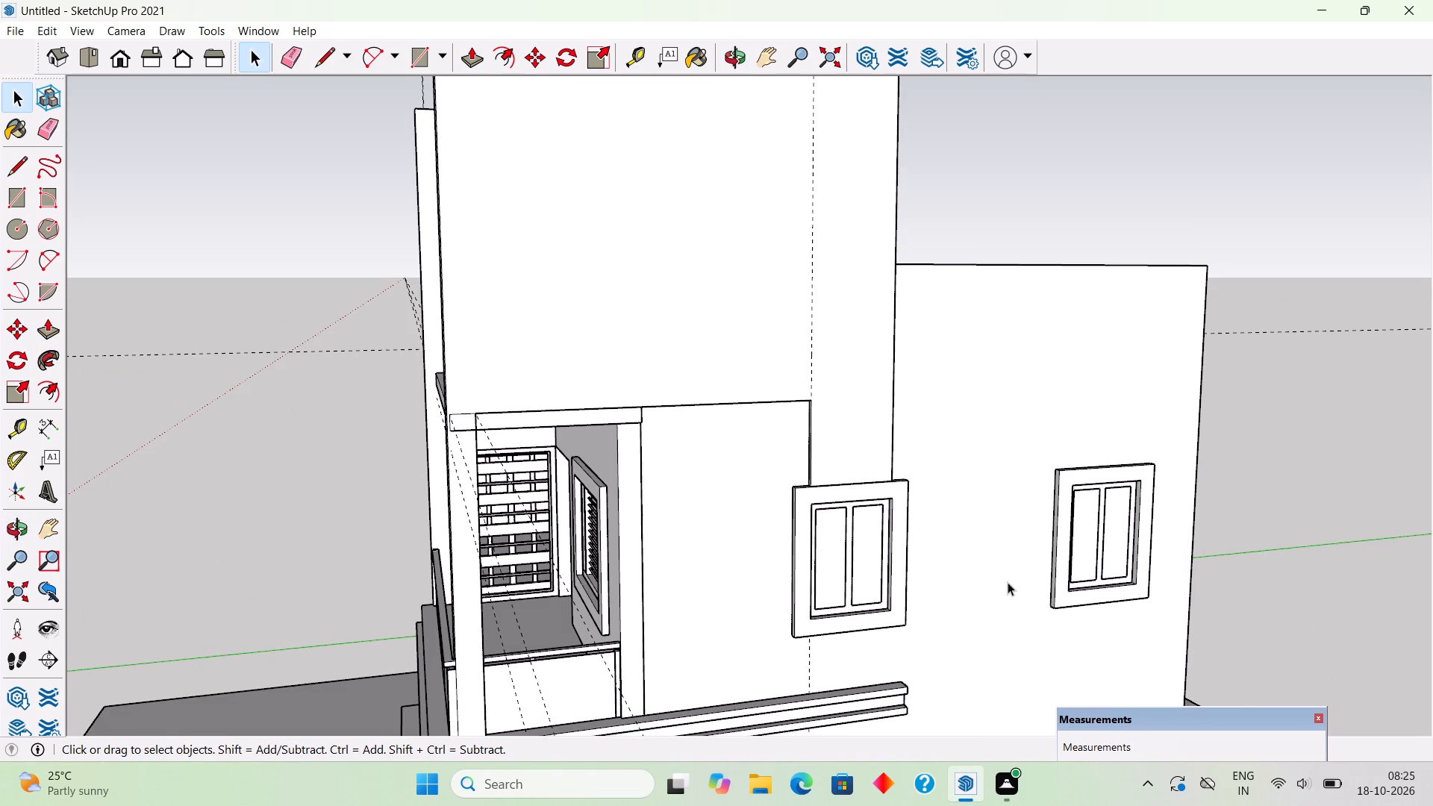